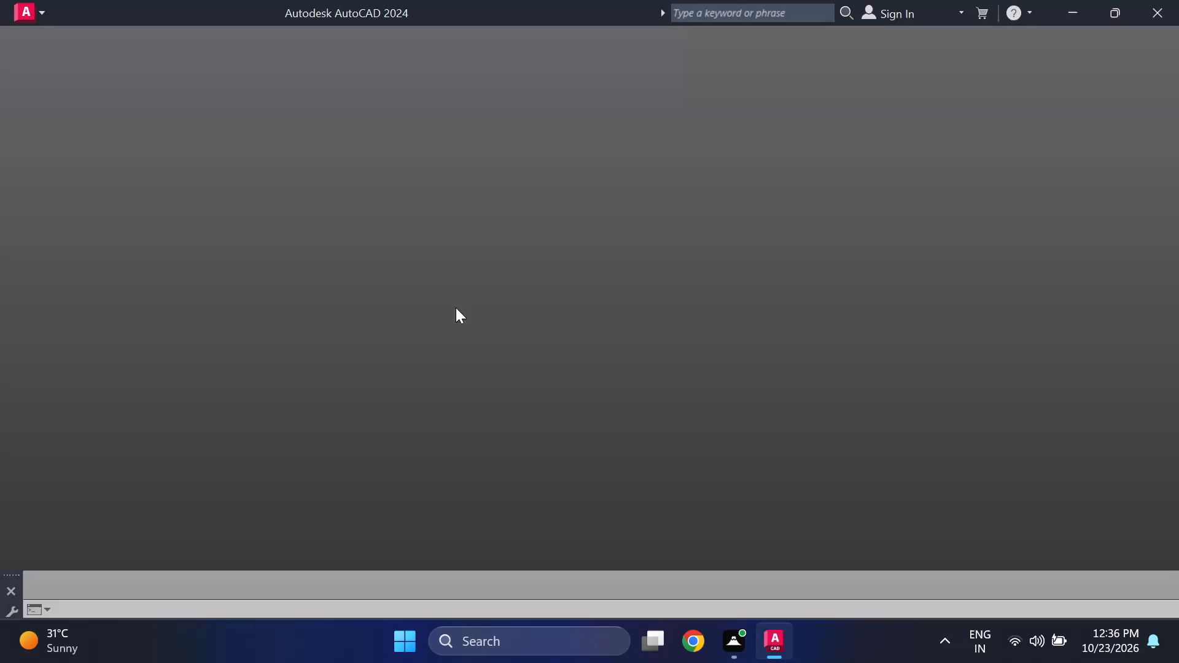
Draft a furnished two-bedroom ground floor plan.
Dismiss the Autodesk Assistant notification.
scroll(393, 394, down, 5)
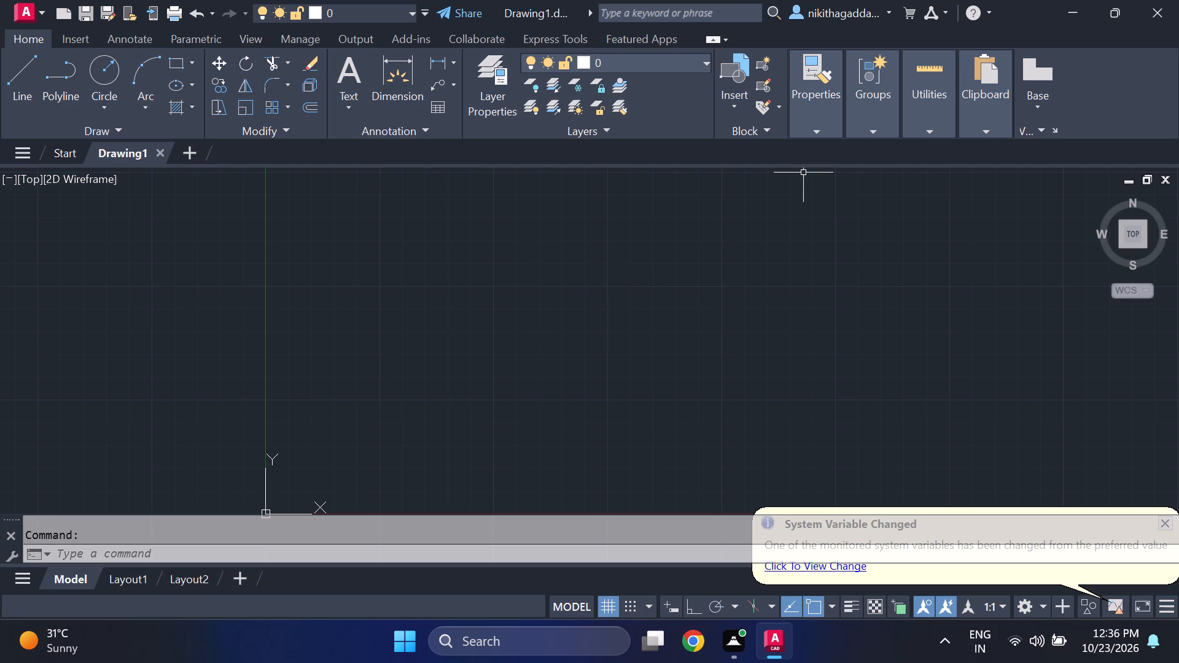
scroll(526, 370, up, 1)
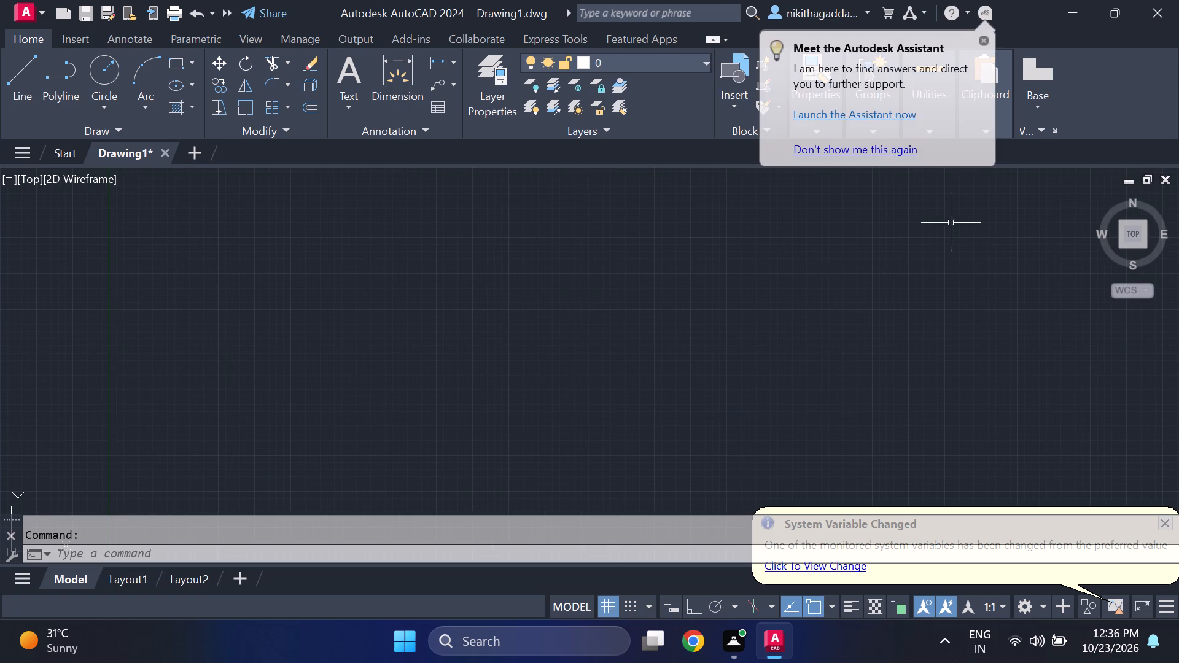
click(988, 36)
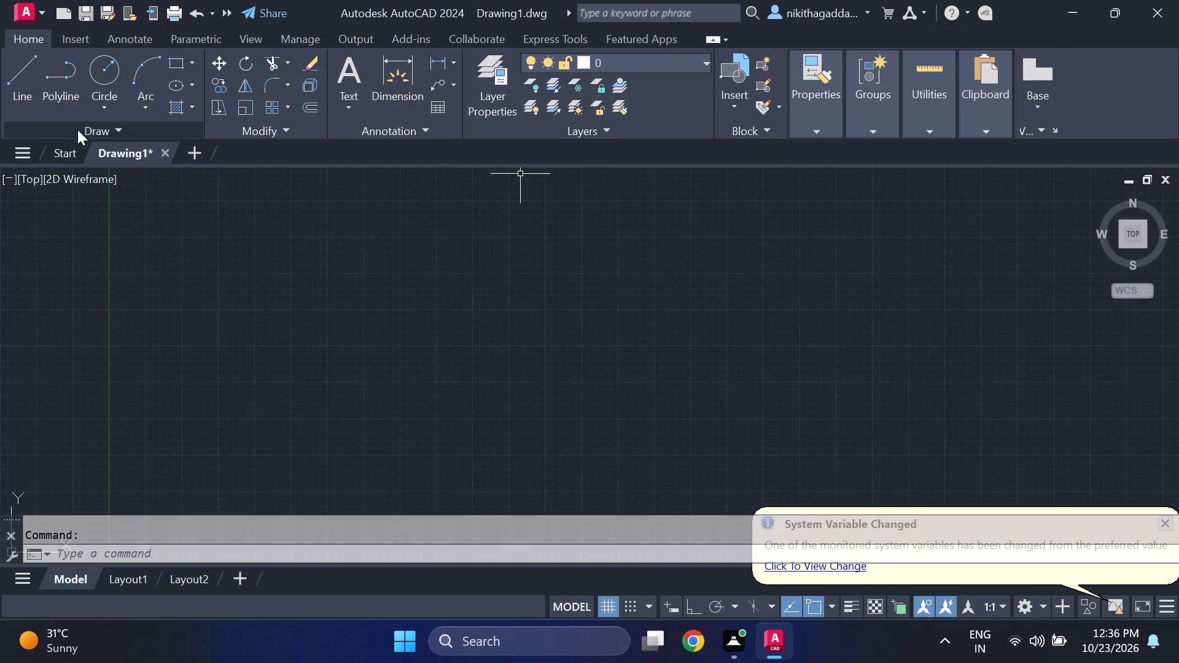
Set the drawing's length units to Engineering with a precision of 0'-0.00".
middle_drag(313, 267, 299, 309)
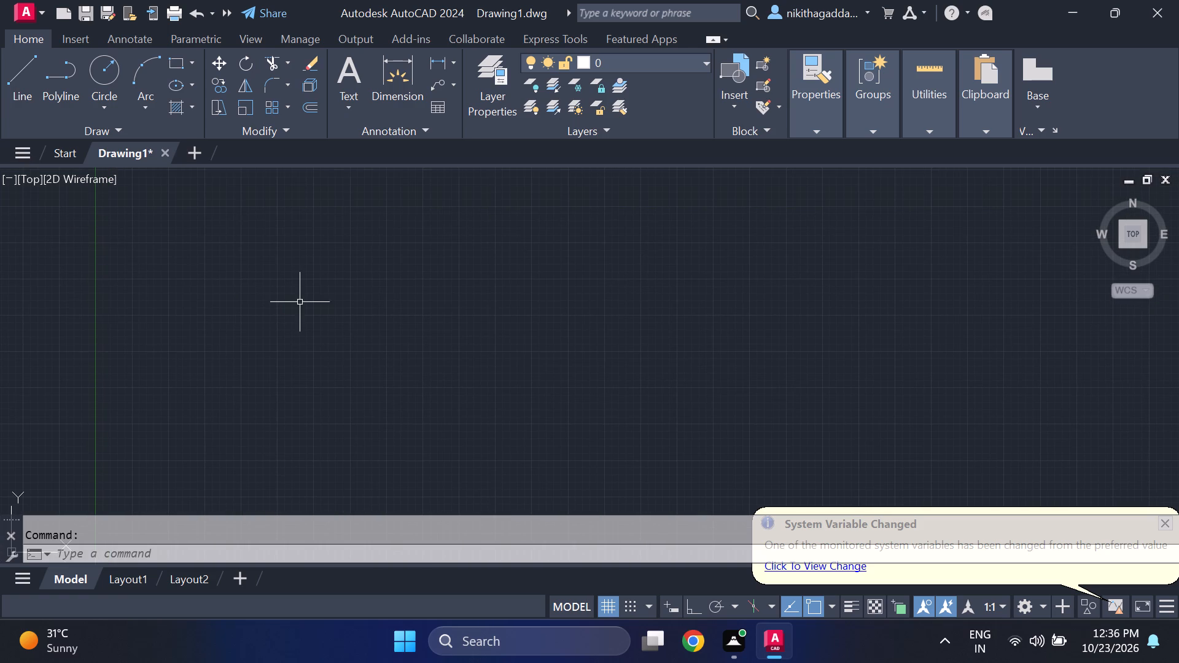
text(units)
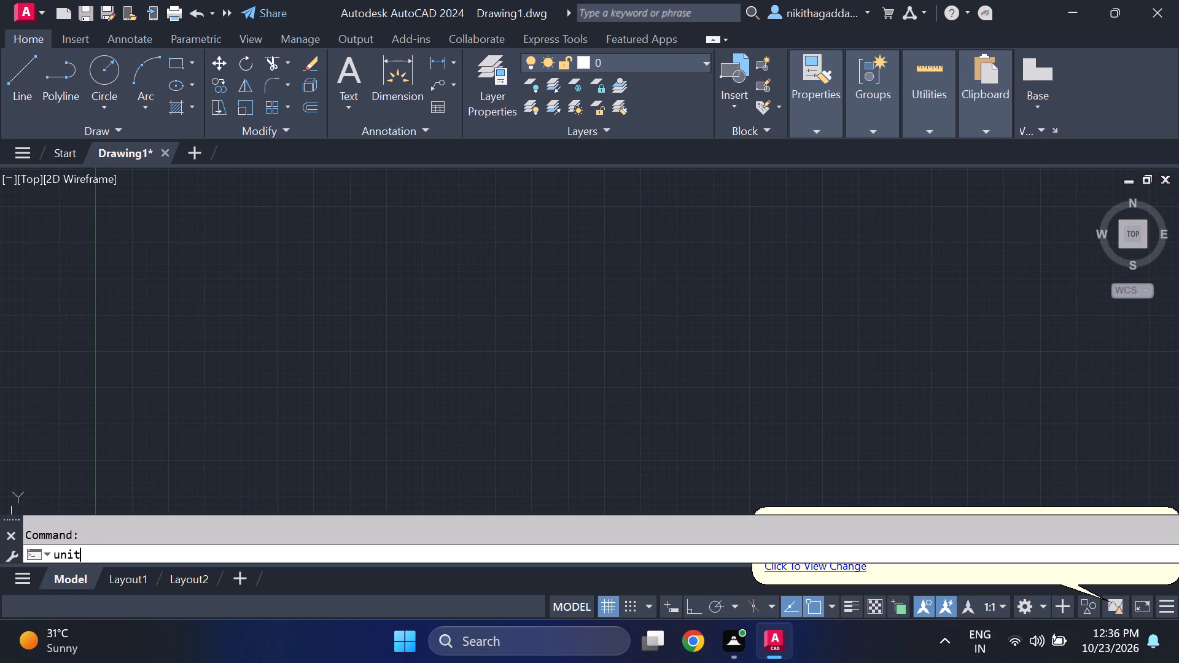
key(Return)
click(539, 177)
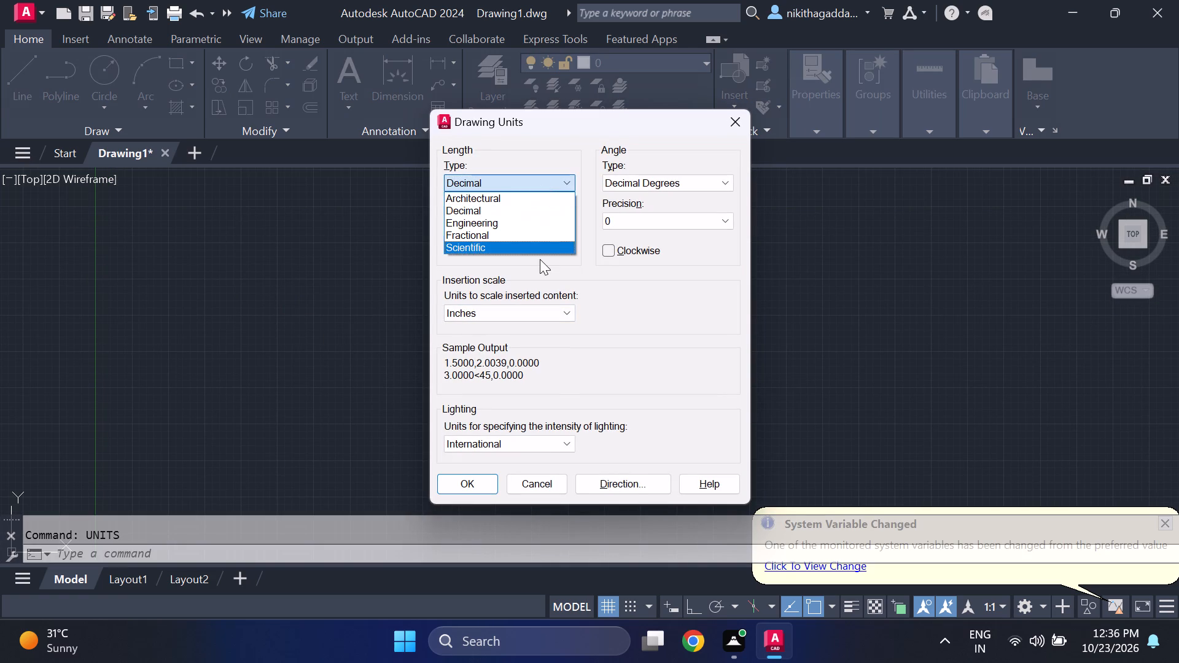
click(545, 228)
click(559, 222)
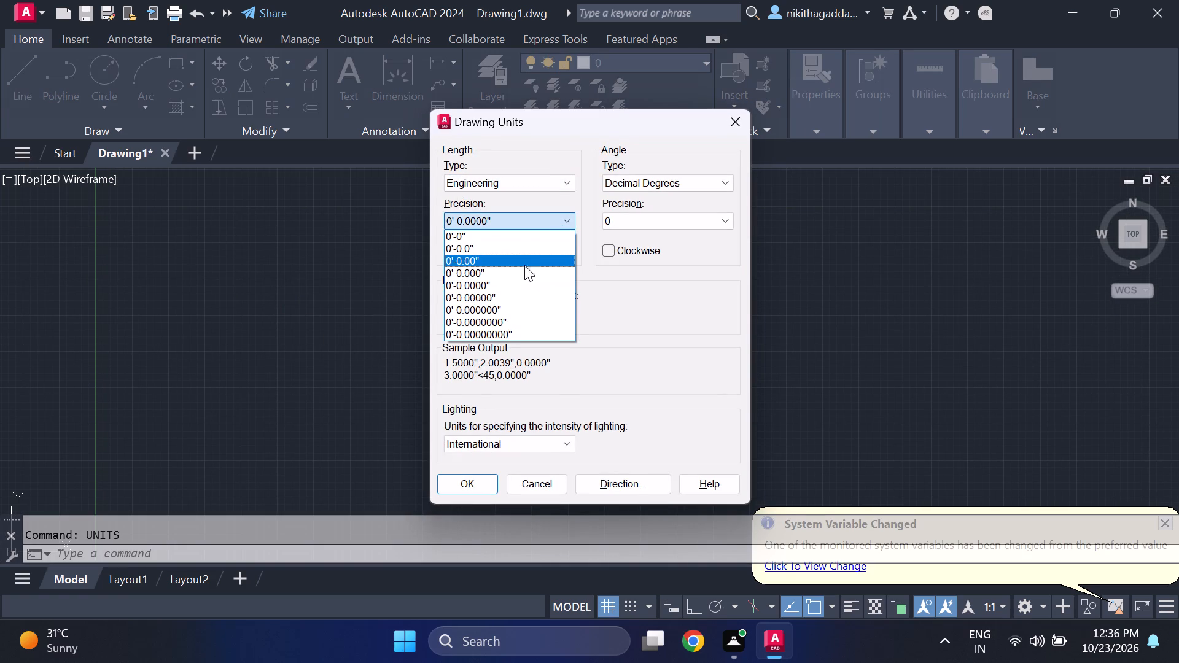
click(522, 266)
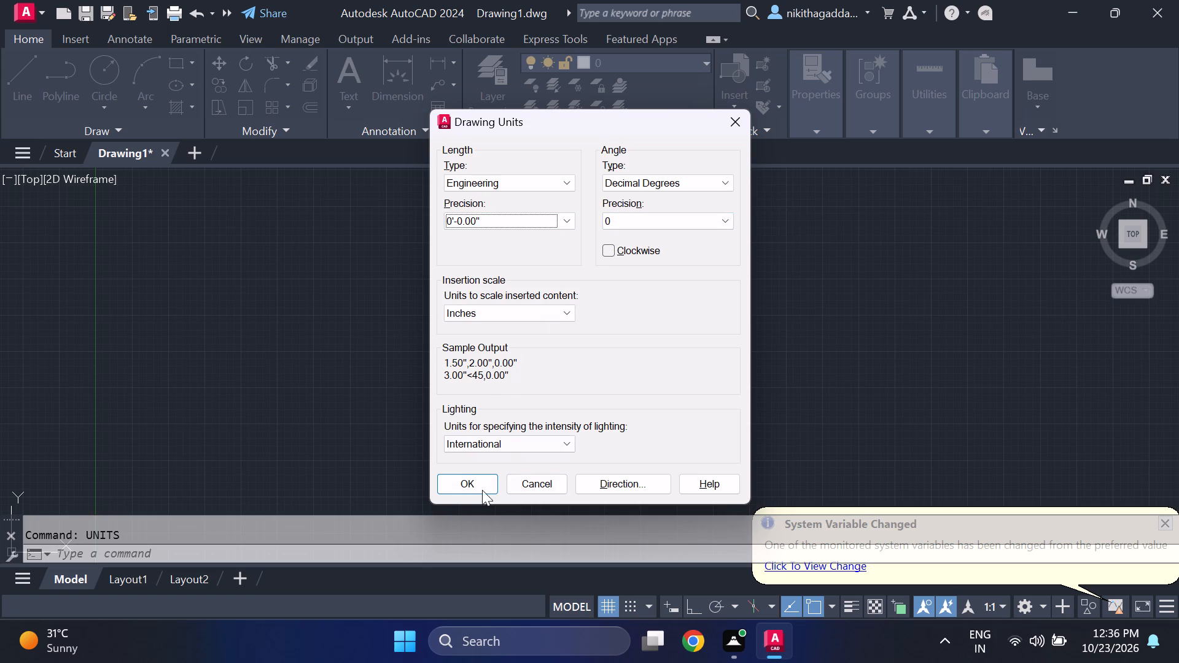
click(474, 477)
Modify the Standard dimension style's primary units to Engineering with 0'-0.00" precision and set the style current.
key(d)
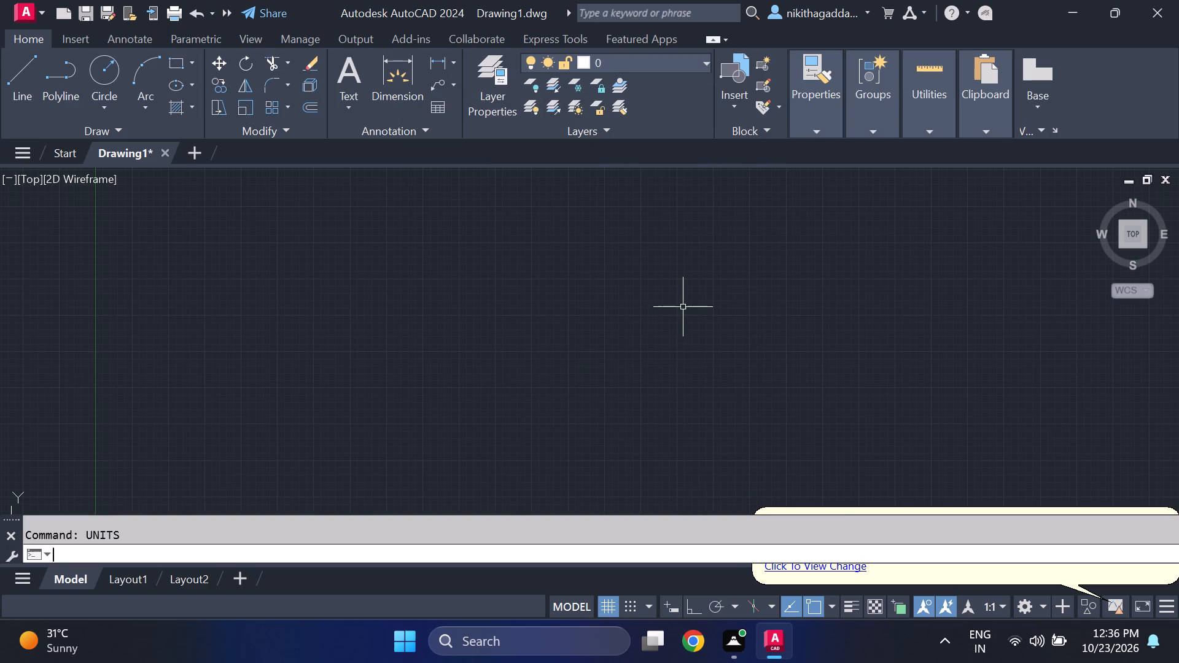
key(Return)
click(807, 268)
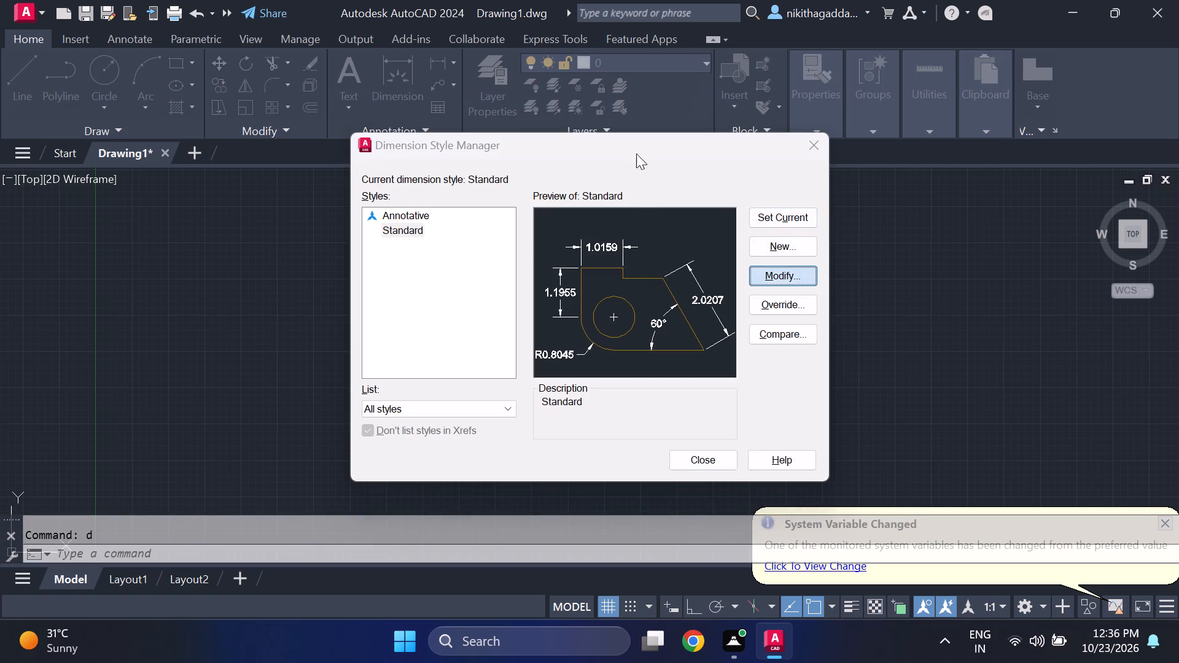
click(556, 114)
click(539, 148)
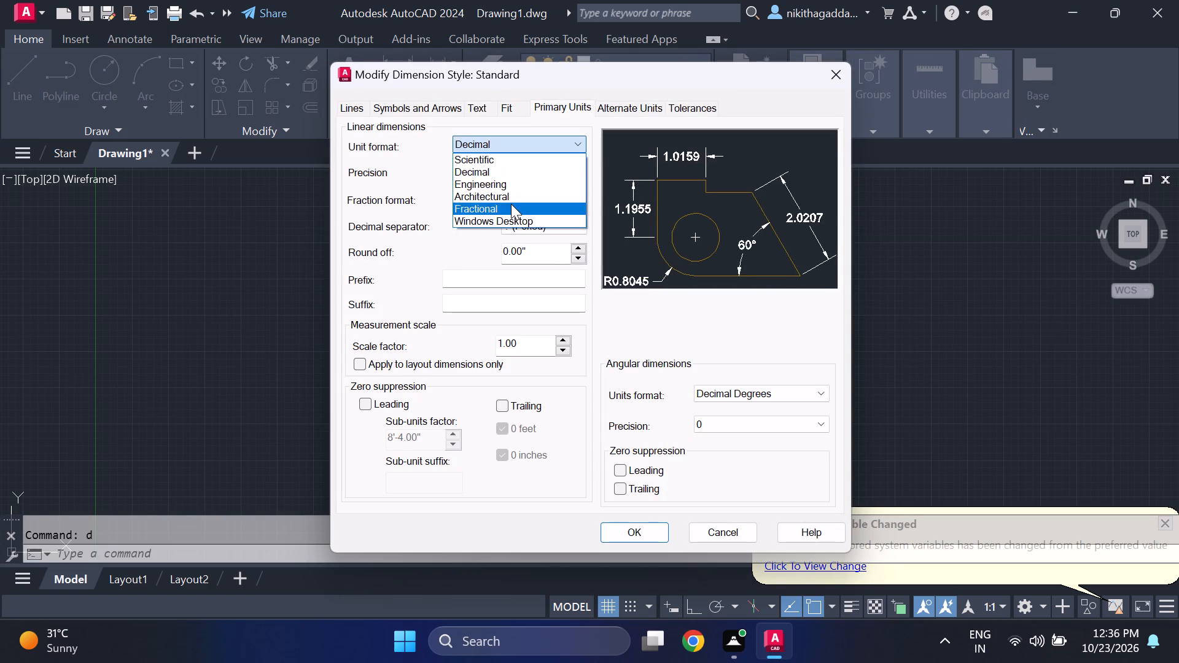
click(510, 189)
click(515, 174)
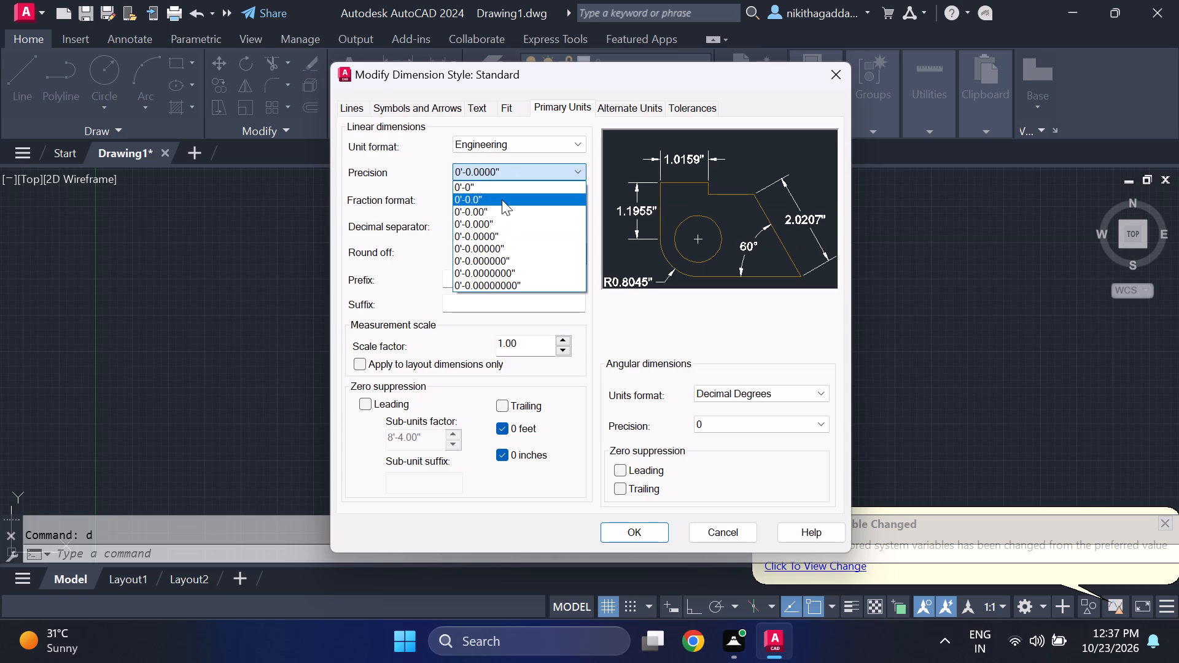
click(489, 207)
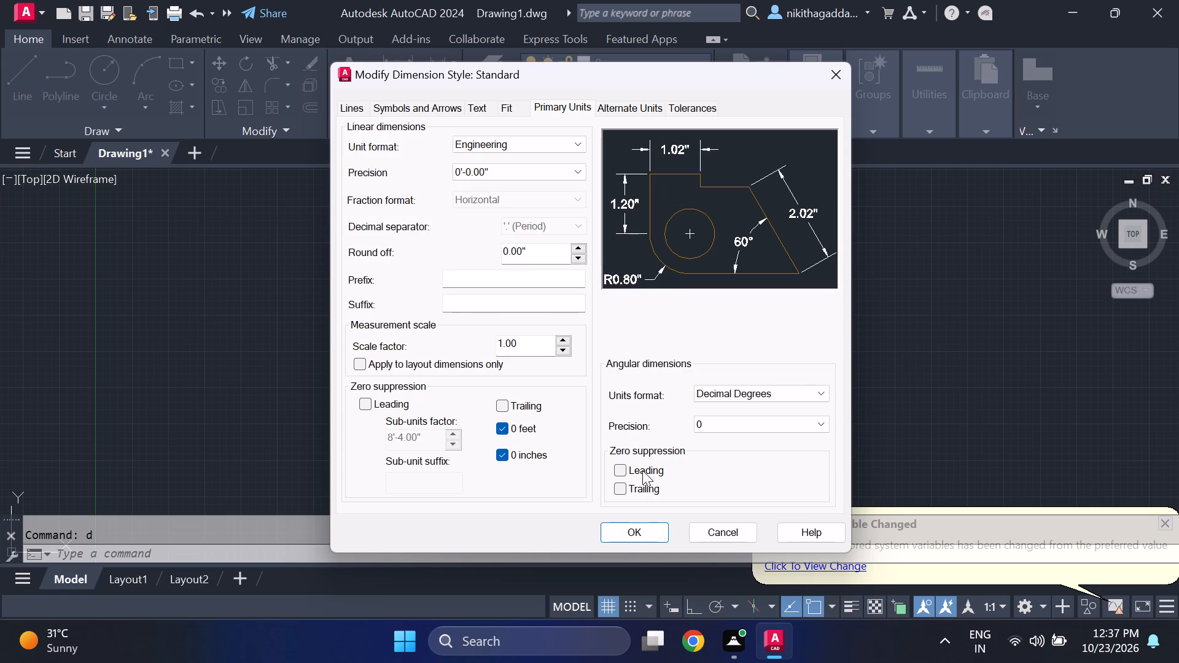
click(639, 525)
click(798, 213)
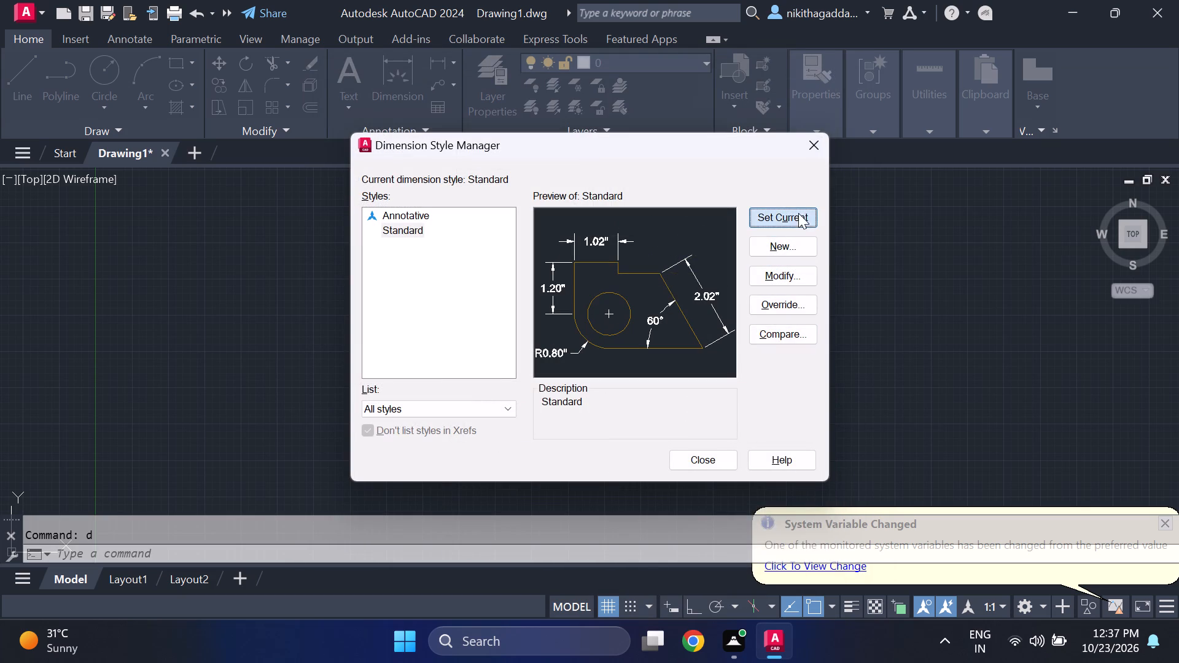
click(711, 465)
Create a new layer named walls in the layer properties.
middle_drag(626, 344, 628, 401)
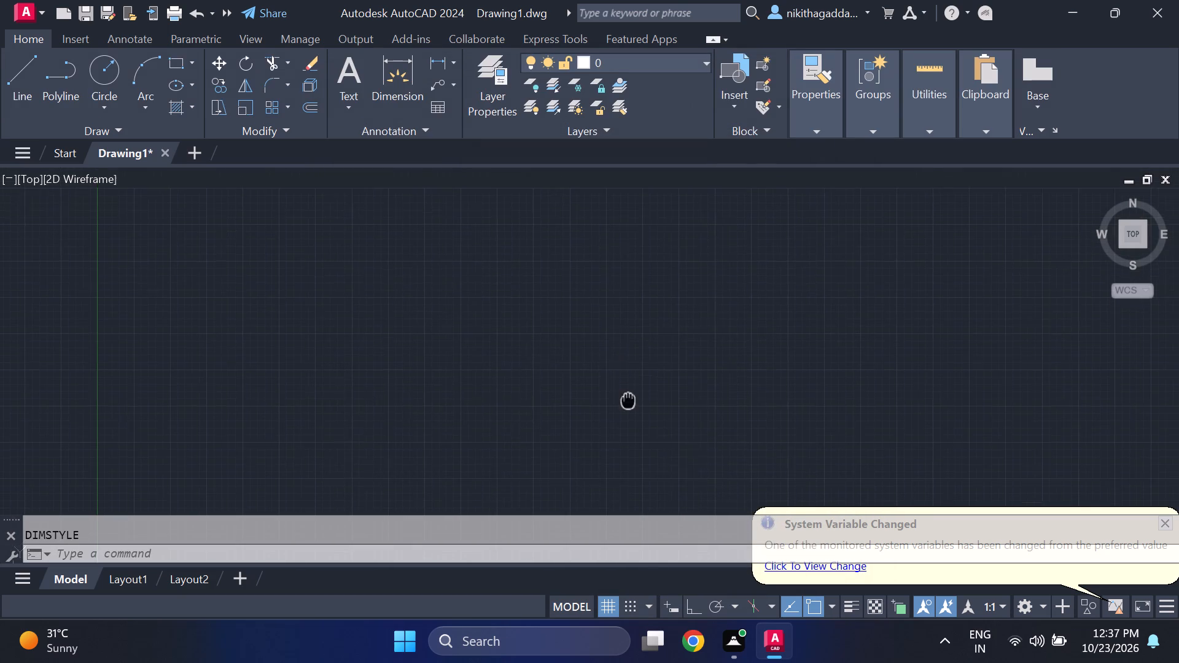
middle_drag(628, 401, 628, 411)
scroll(629, 406, down, 4)
middle_drag(632, 379, 418, 394)
click(496, 99)
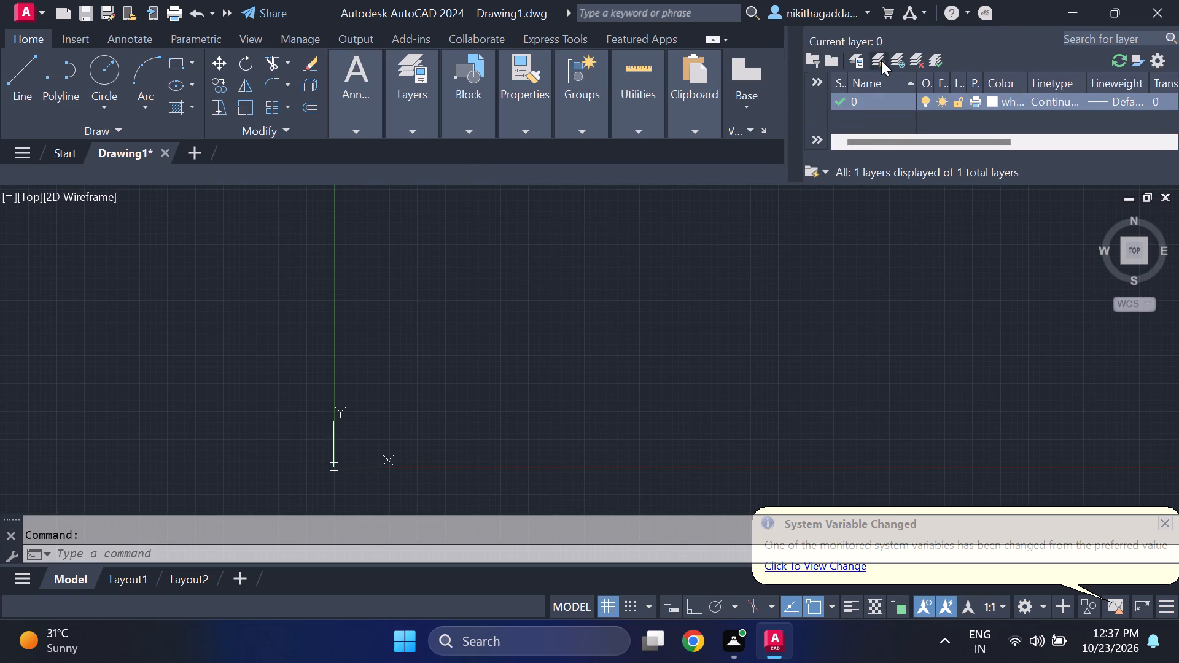
click(881, 60)
key(BackSpace)
text(walls)
key(Return)
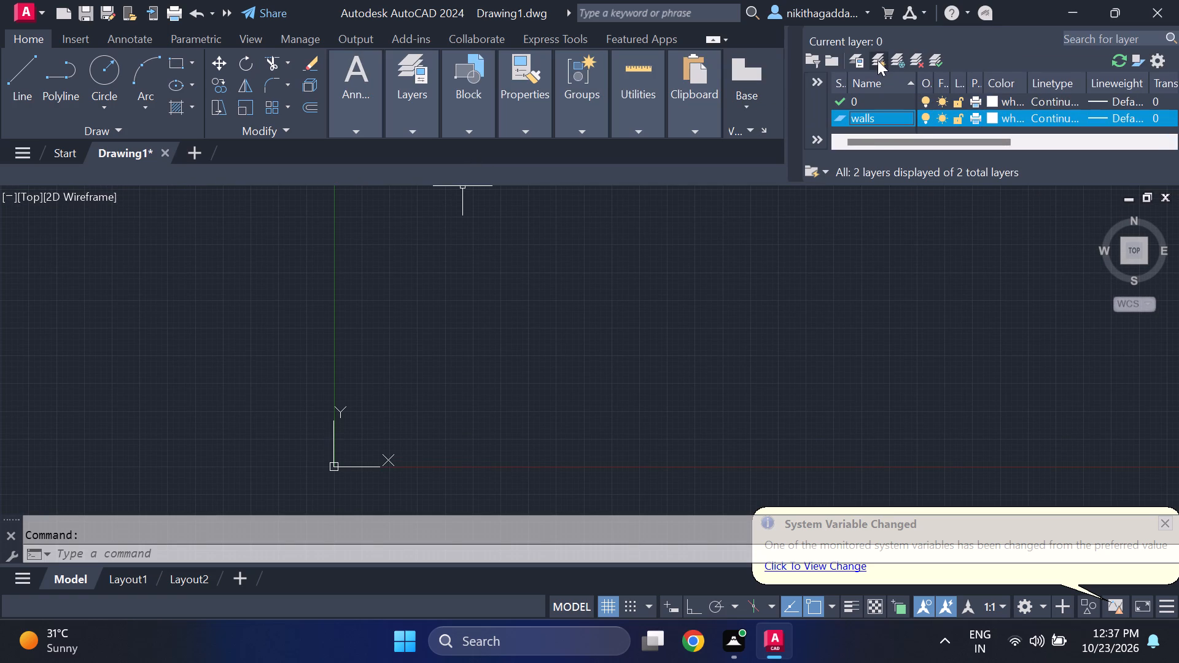
Create a new layer named furniture.
click(870, 56)
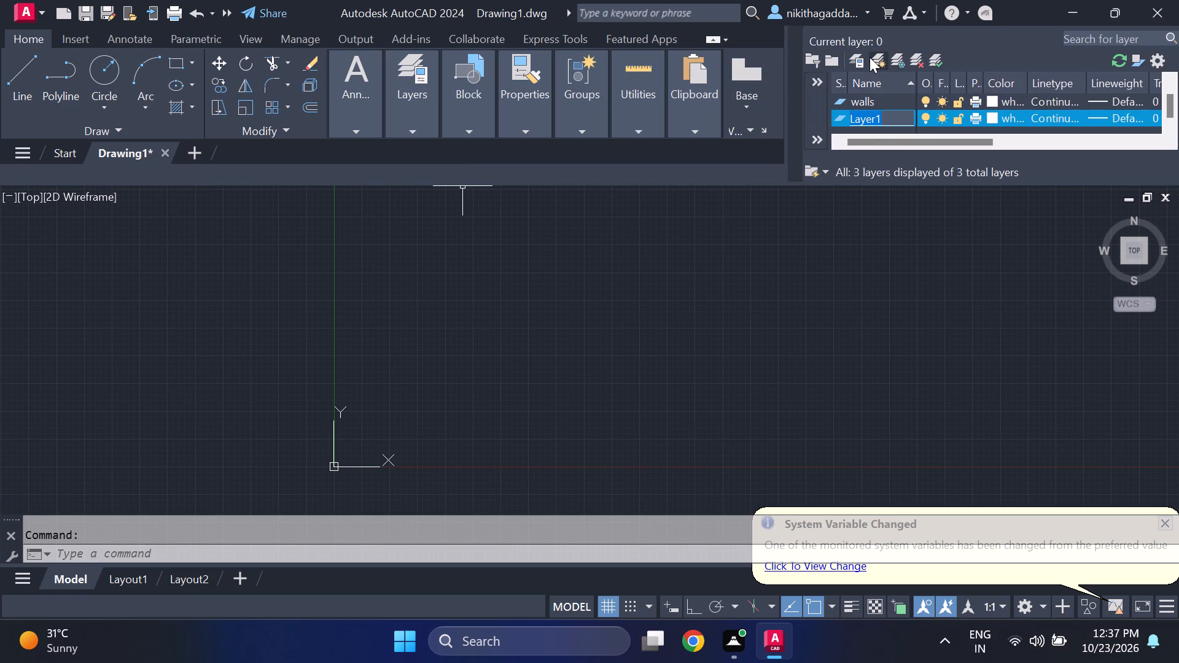
key(BackSpace)
text(fu8r)
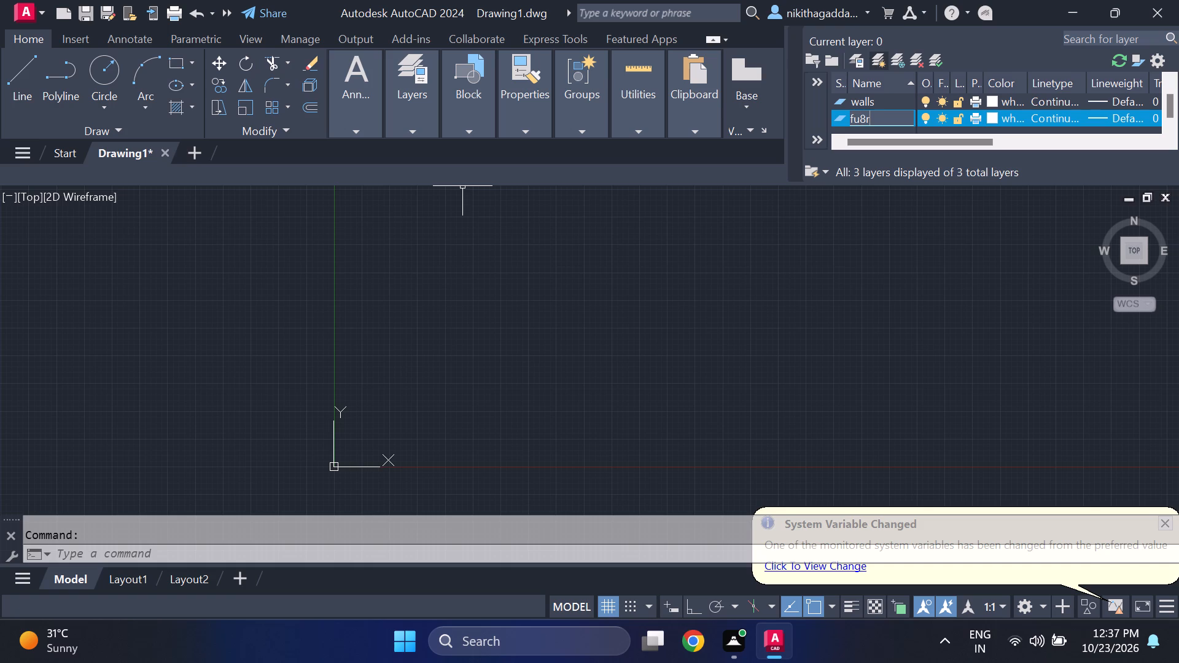
key(BackSpace)
key(BackSpace)
text(rniture)
key(Return)
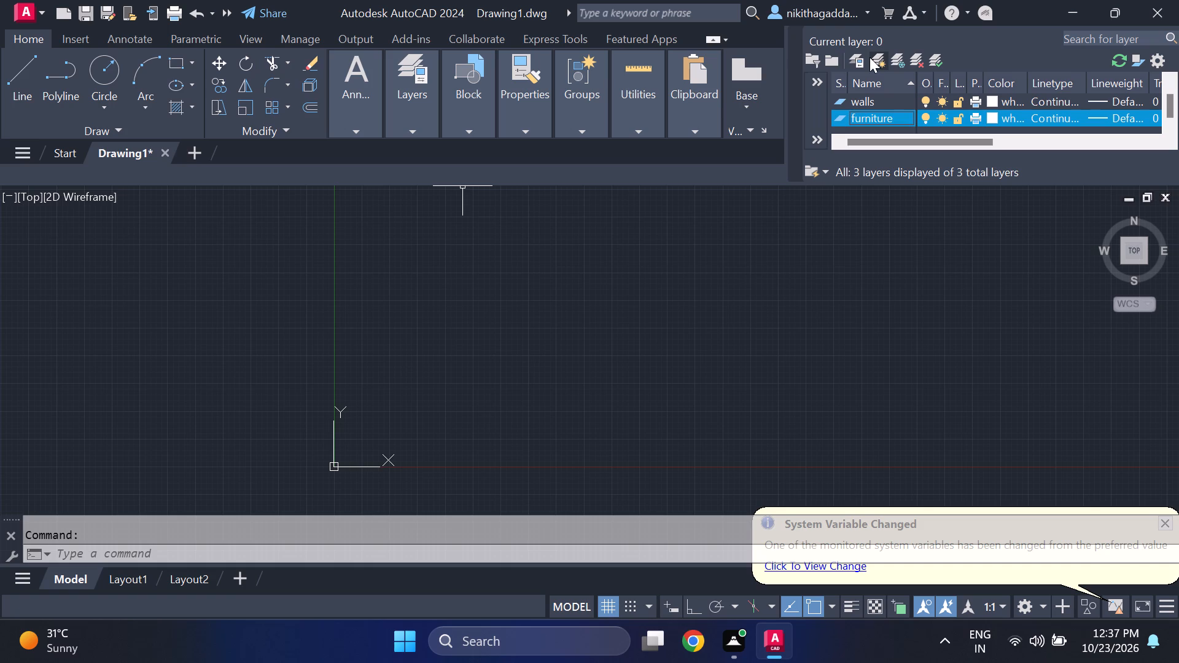
Create a new layer named text.
click(870, 57)
key(BackSpace)
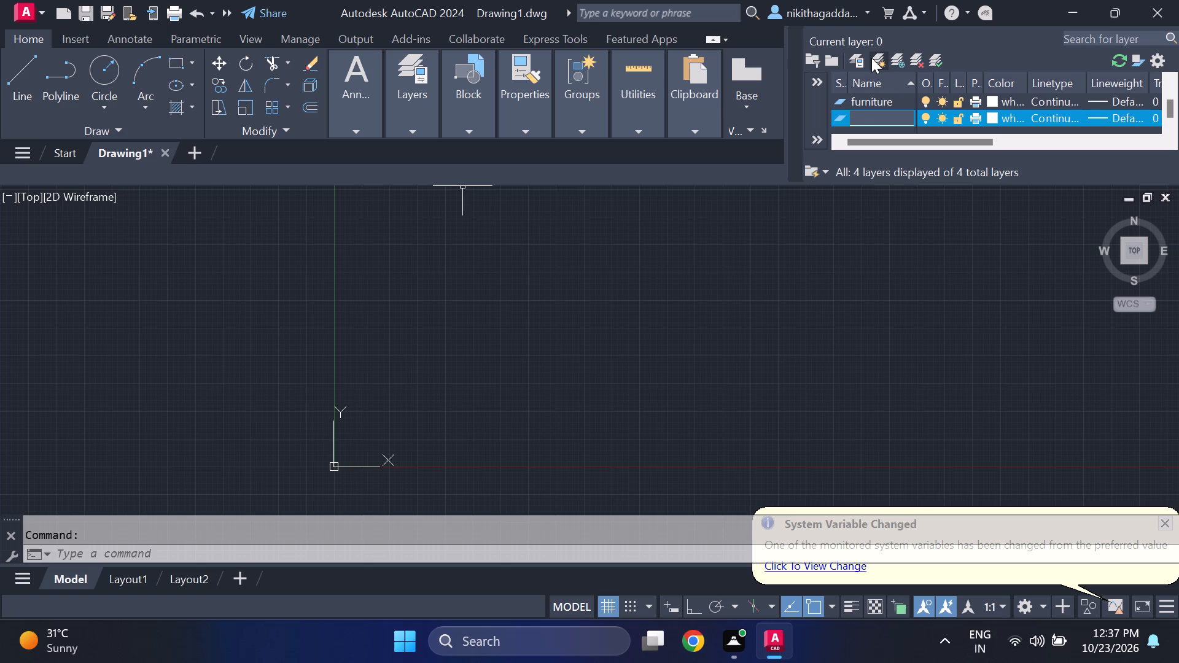
key(t)
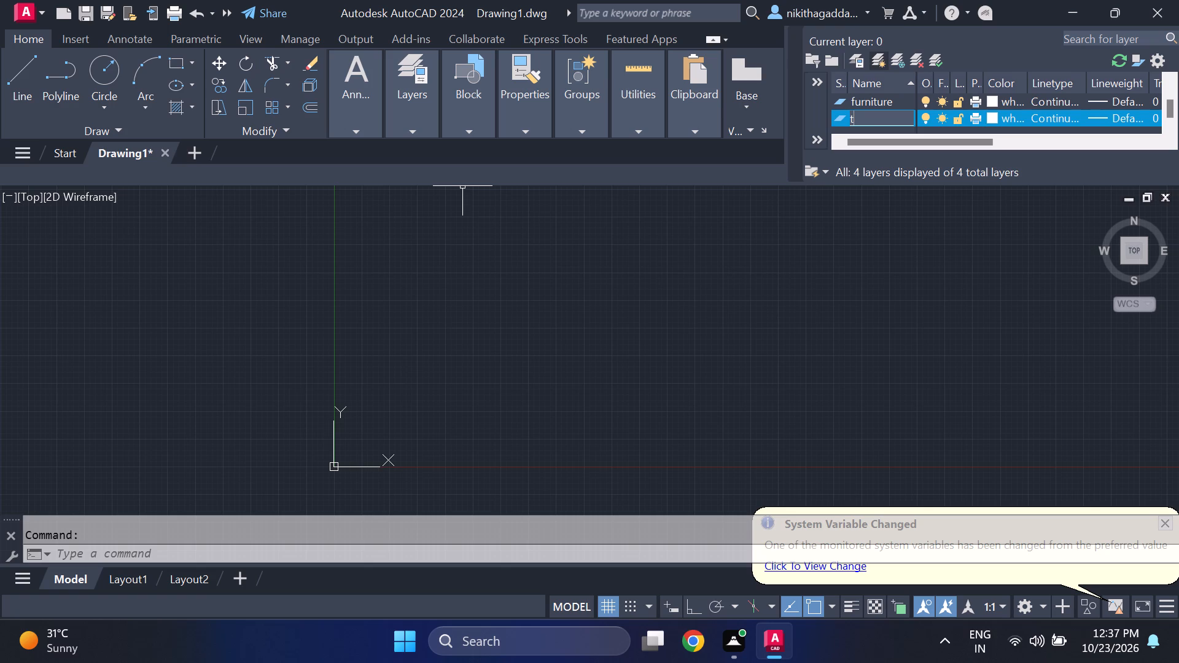
text(ext)
key(Return)
Create a new layer named lawn.
click(871, 58)
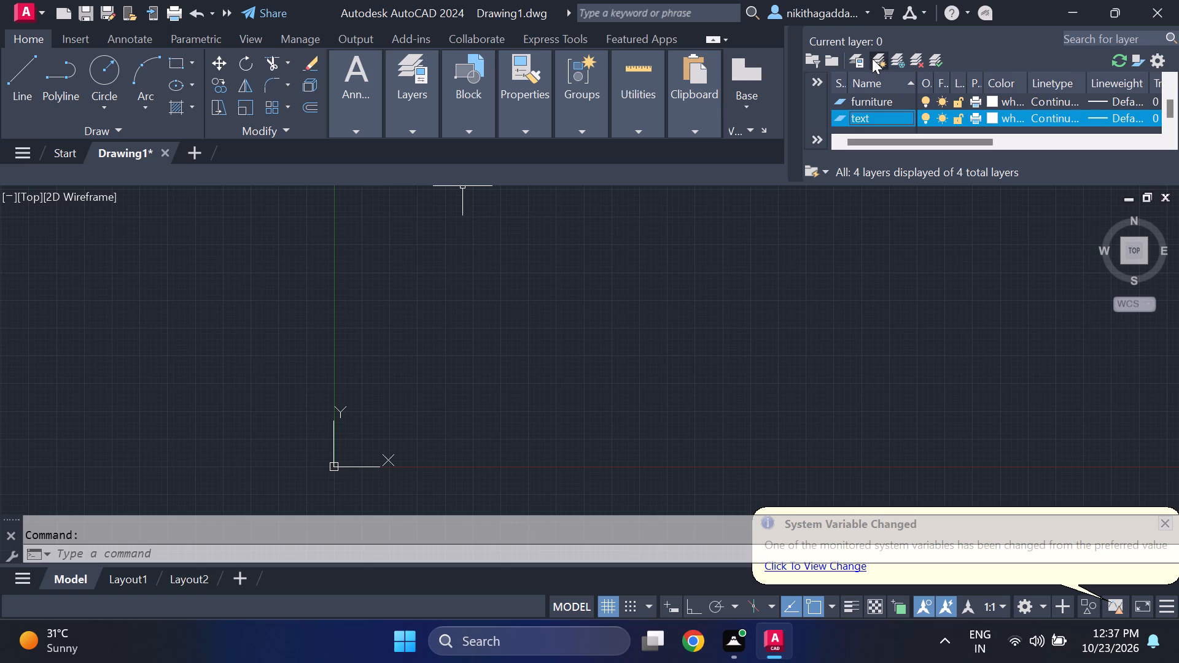
key(BackSpace)
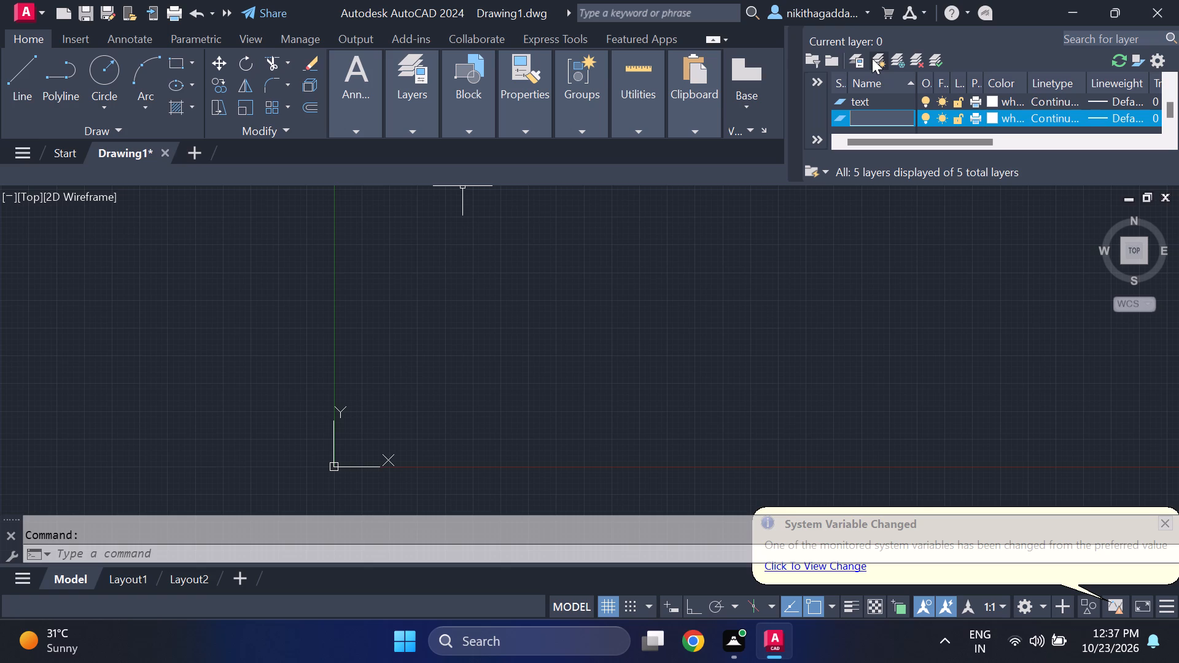
text(lawn)
key(Return)
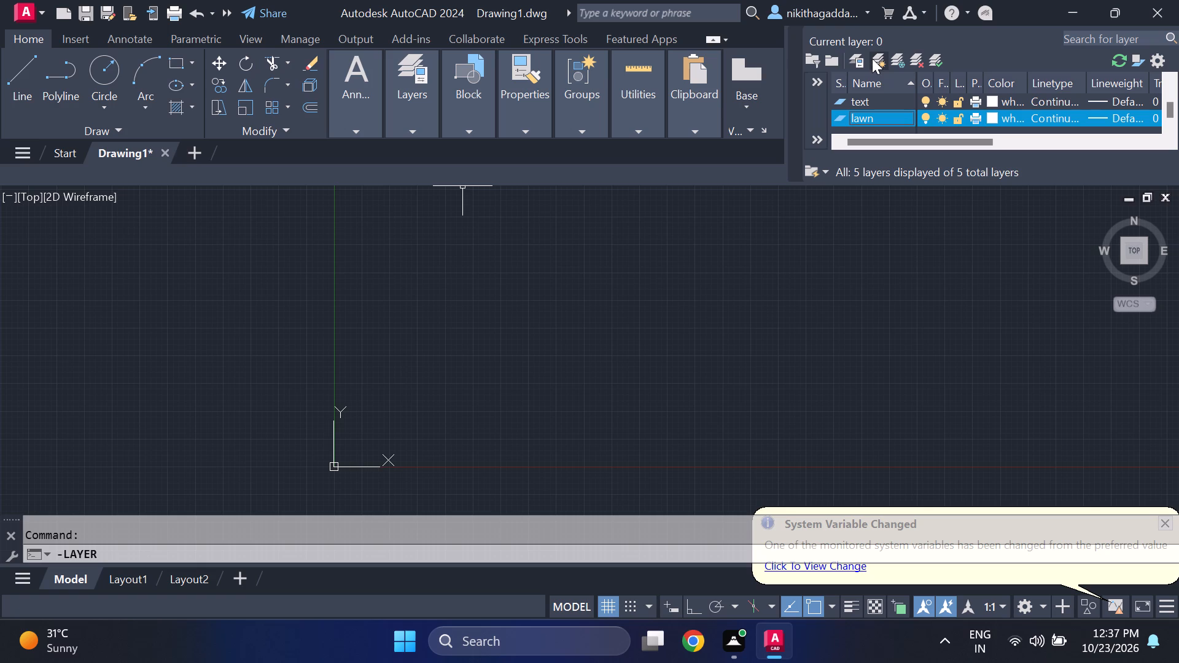
Create a new layer named hatch.
scroll(944, 115, up, 2)
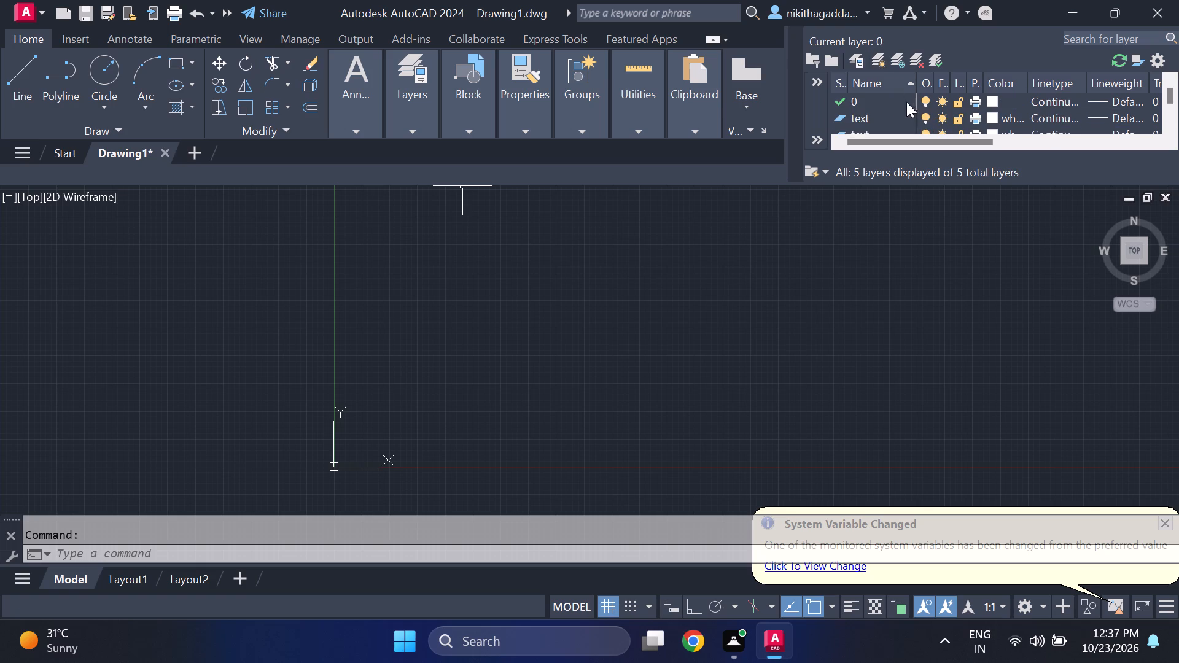
click(877, 61)
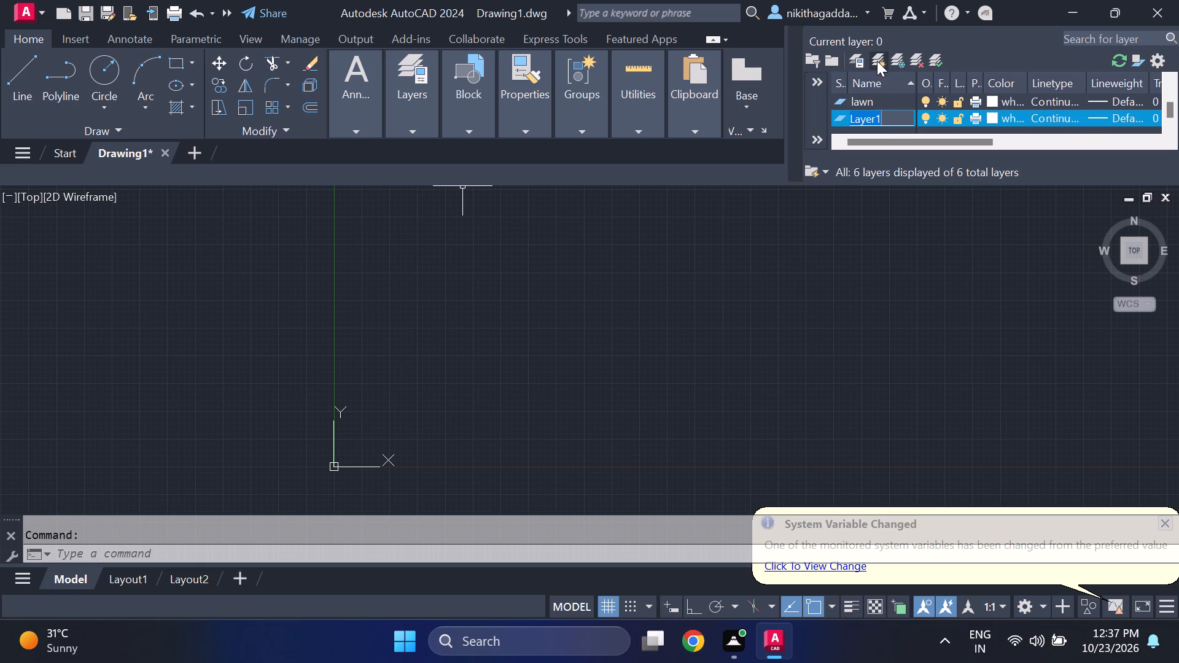
key(BackSpace)
text(hatch)
key(Return)
Assign index colour 253 to the walls layer, make it the current layer and close the layer properties.
scroll(881, 93, up, 2)
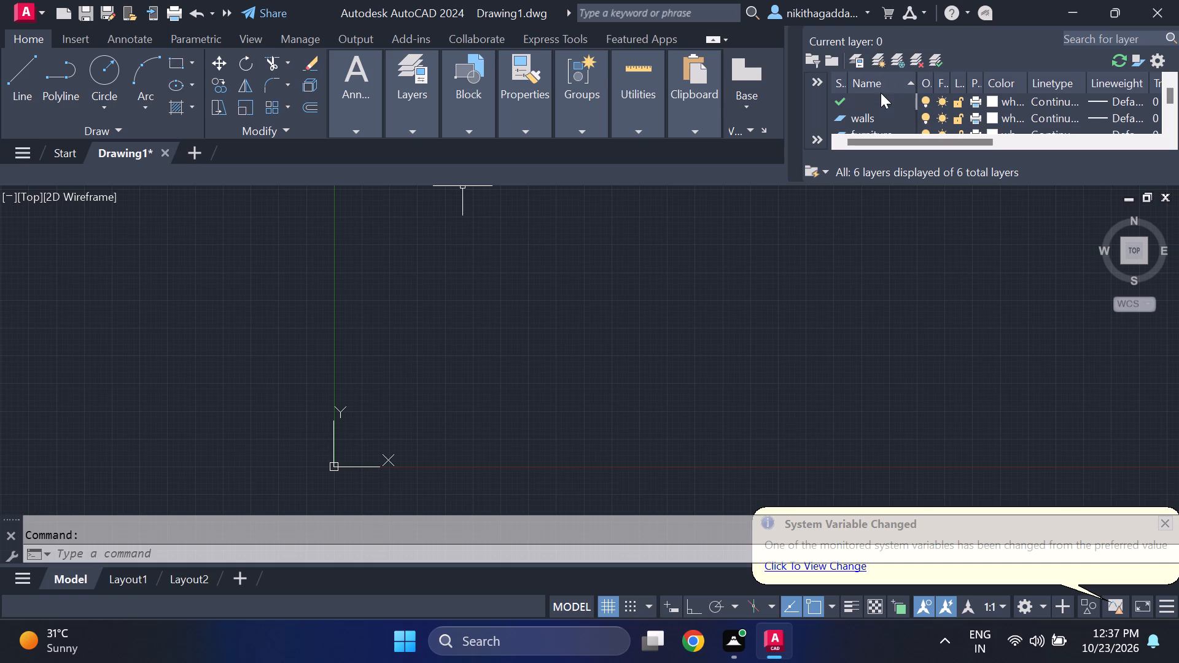
click(877, 120)
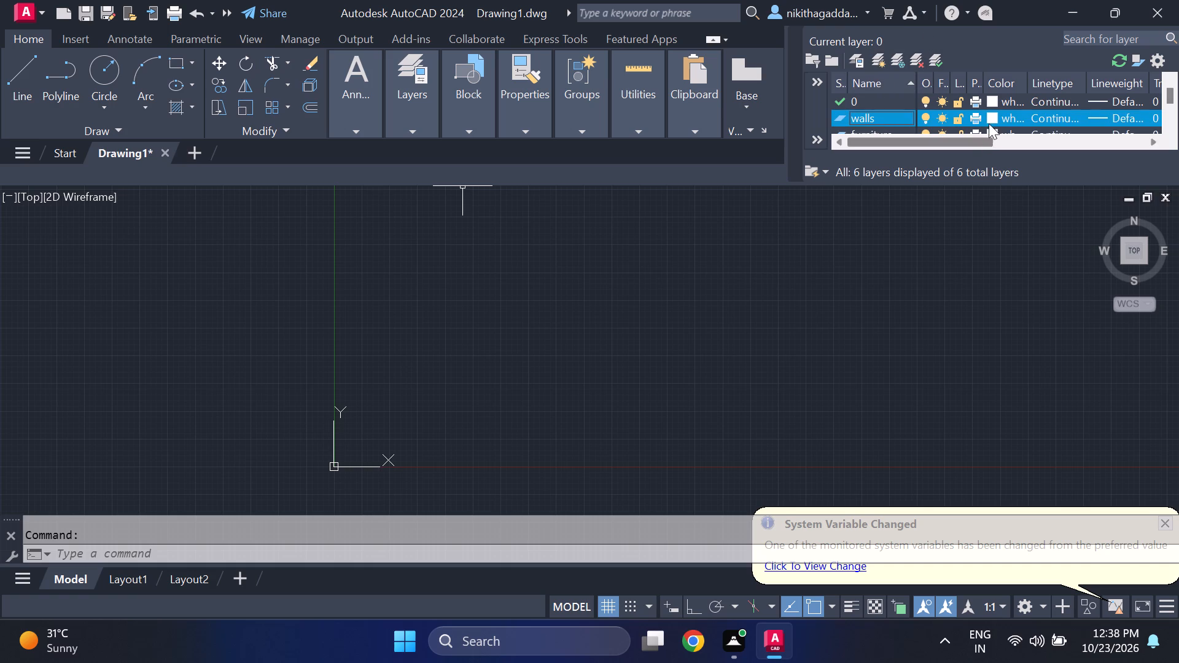
click(990, 118)
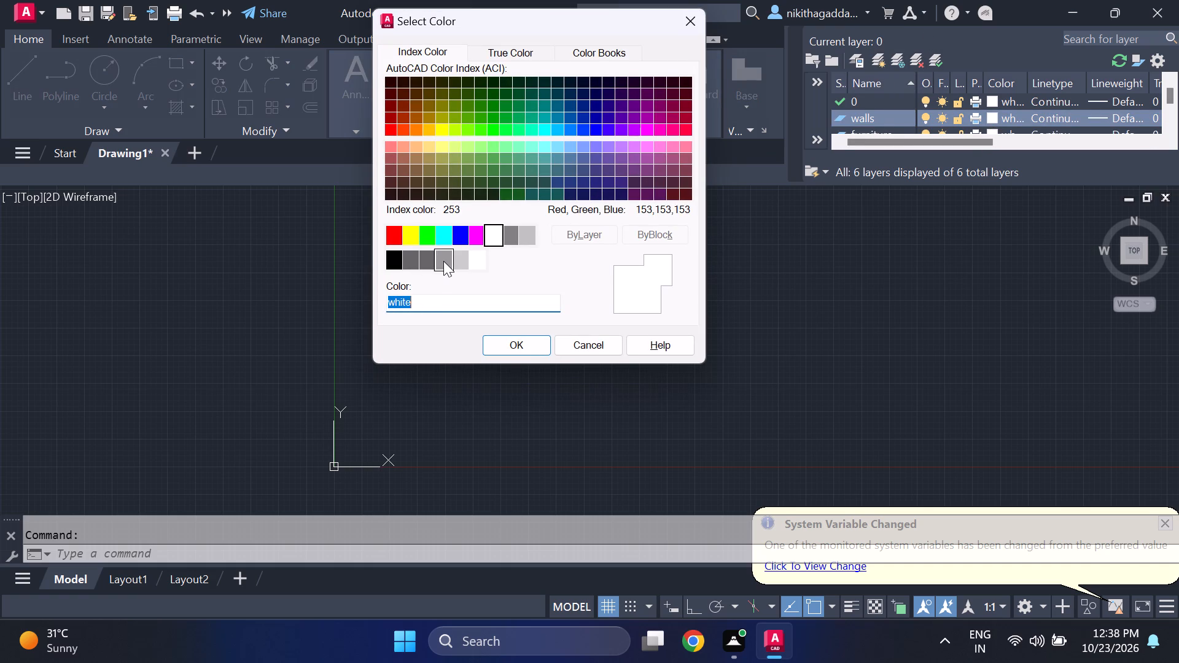
click(443, 261)
click(527, 349)
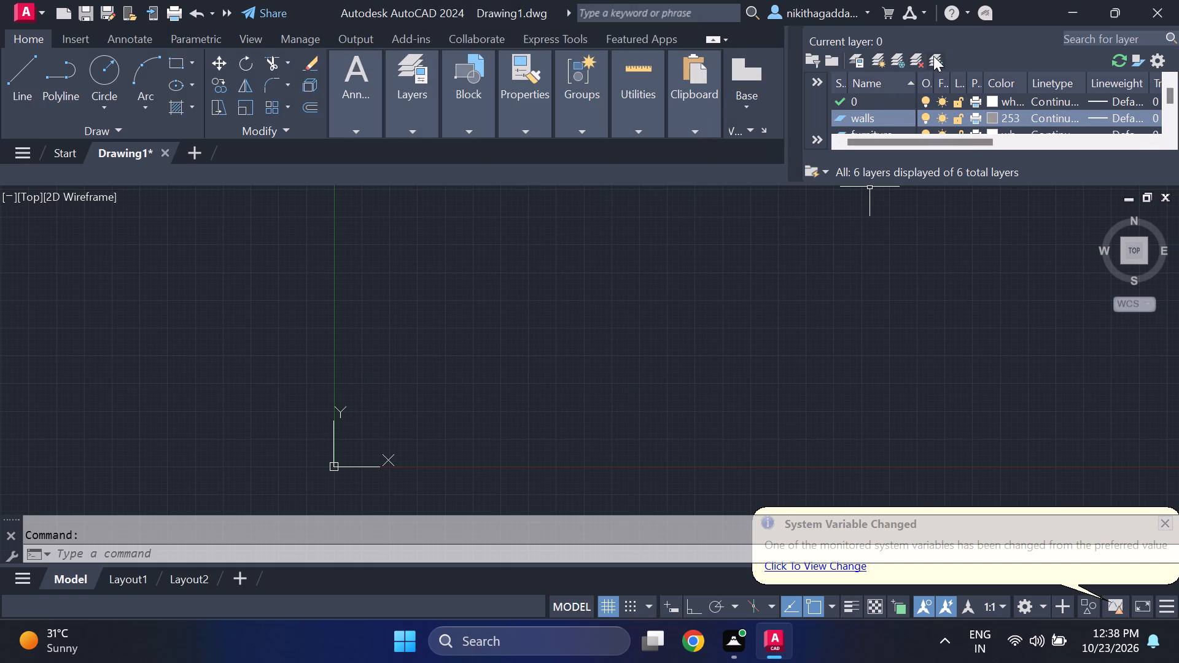
click(933, 56)
click(792, 34)
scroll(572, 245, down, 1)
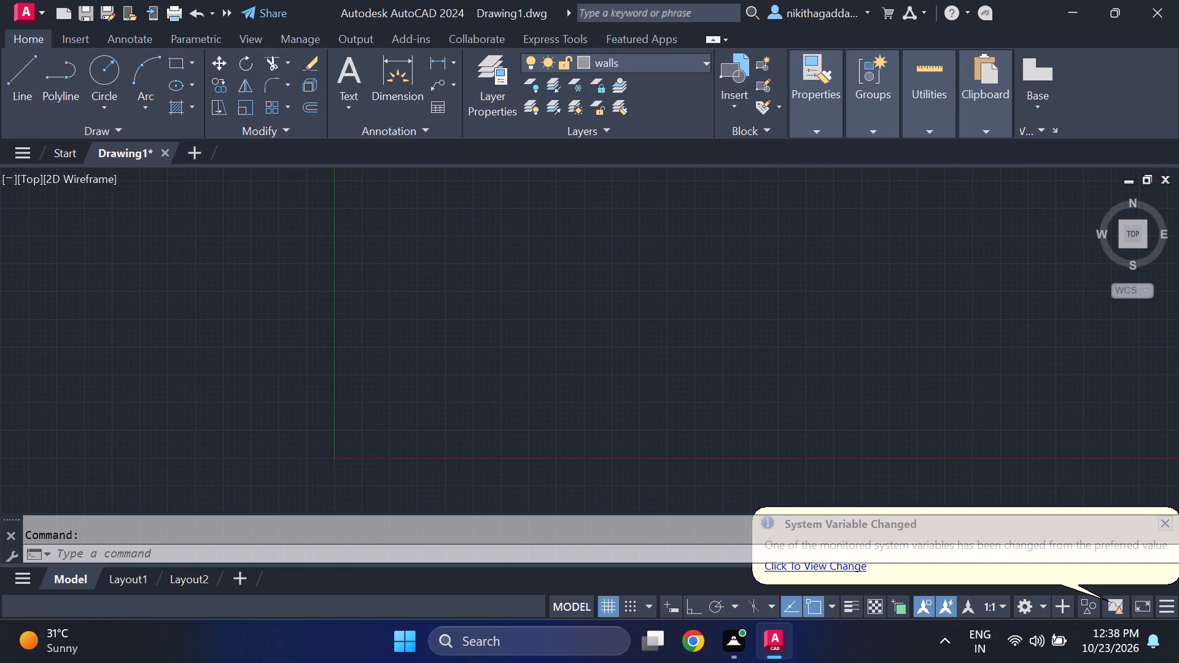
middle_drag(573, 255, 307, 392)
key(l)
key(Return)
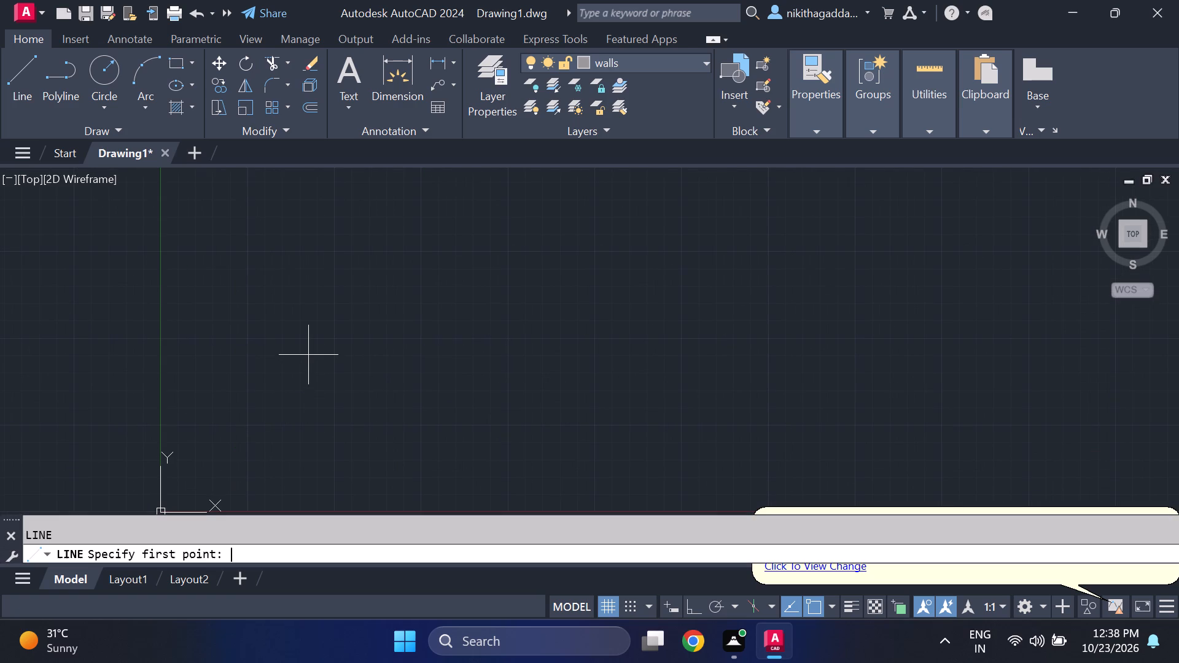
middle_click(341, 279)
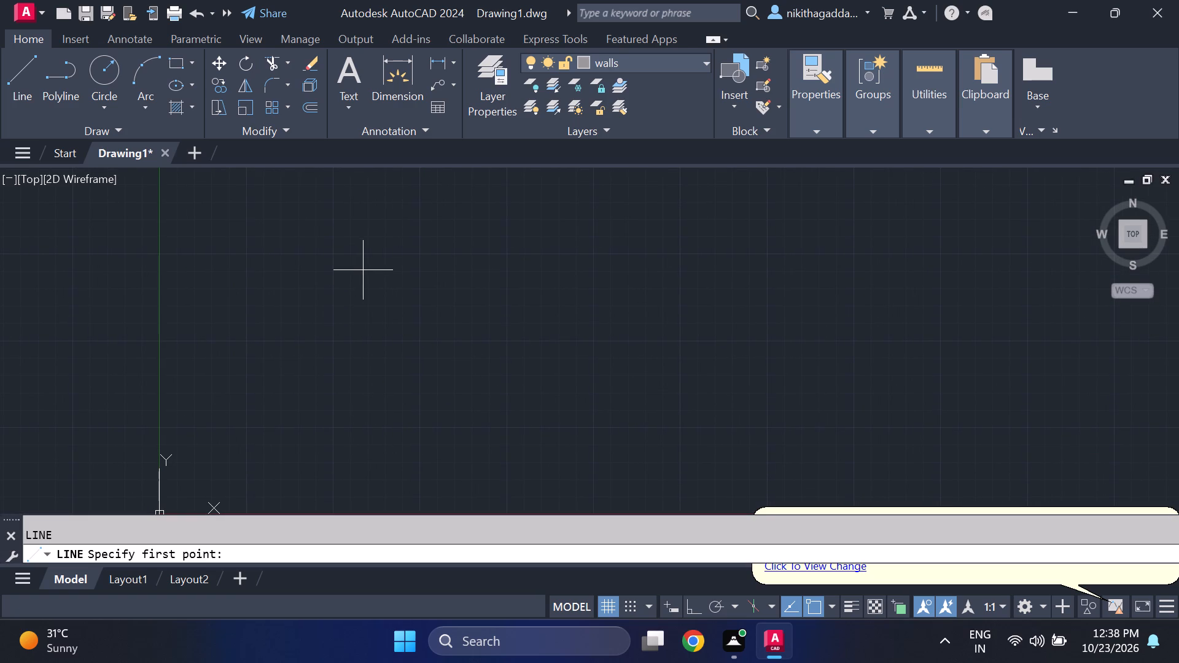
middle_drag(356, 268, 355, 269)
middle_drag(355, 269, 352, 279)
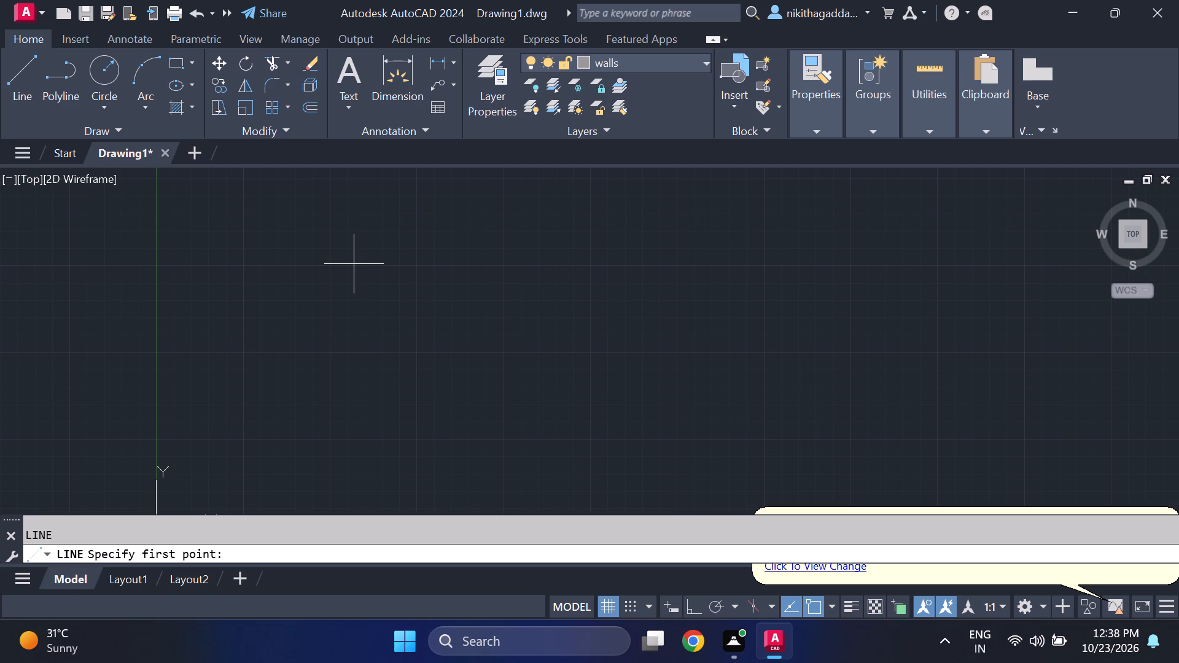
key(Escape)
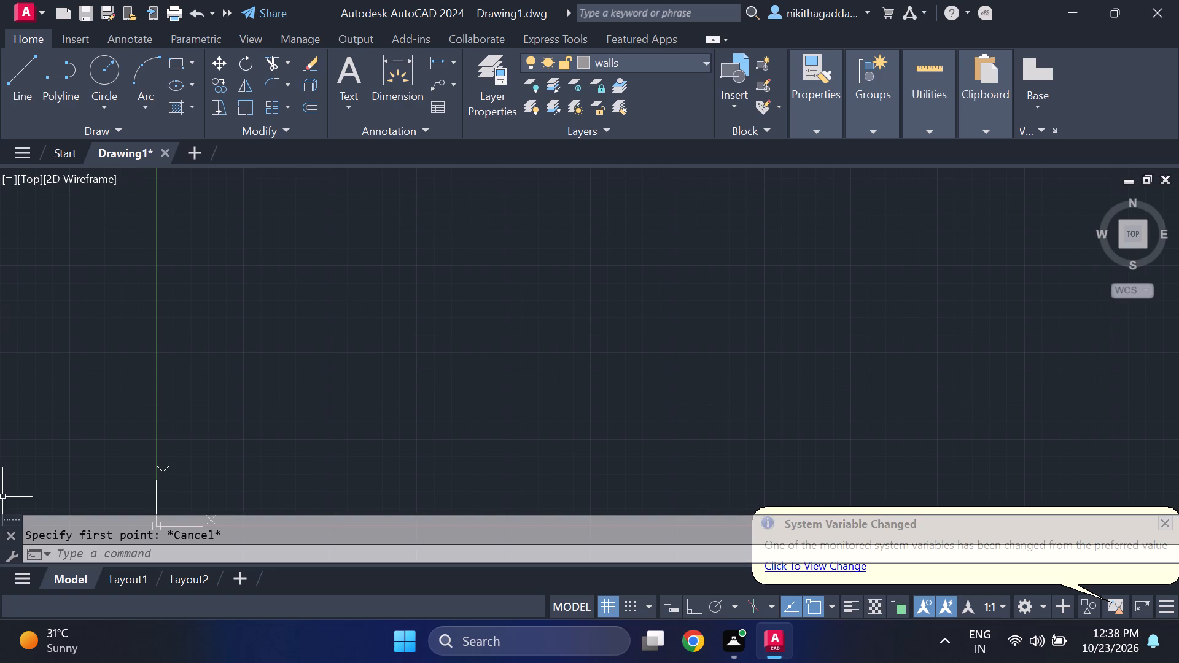
Draw a horizontal construction line across the upper part of the drawing area.
click(1, 503)
text(xl)
key(Return)
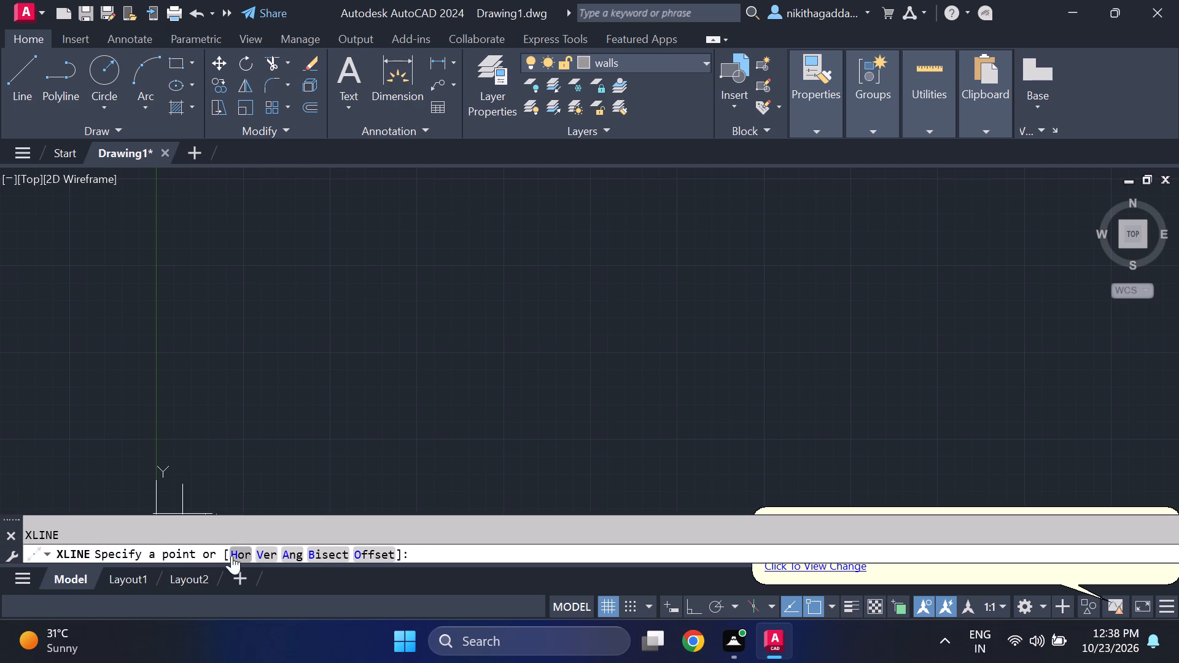
click(230, 553)
click(442, 261)
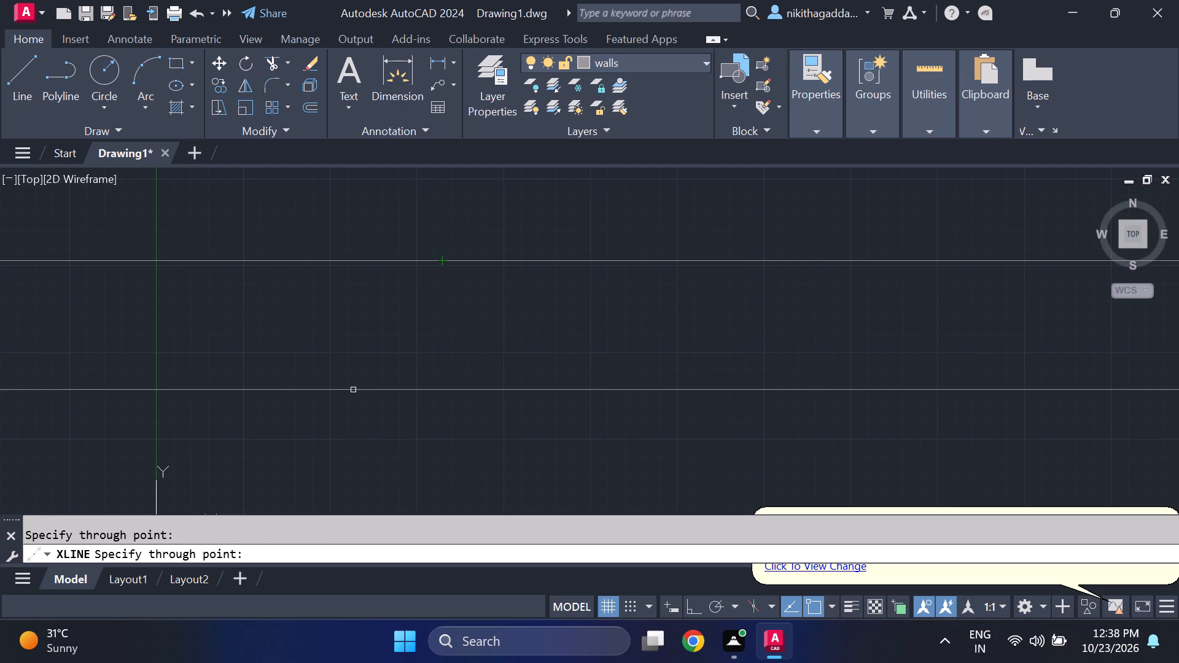
key(Escape)
Draw a vertical construction line through a point on the horizontal construction line.
key(space)
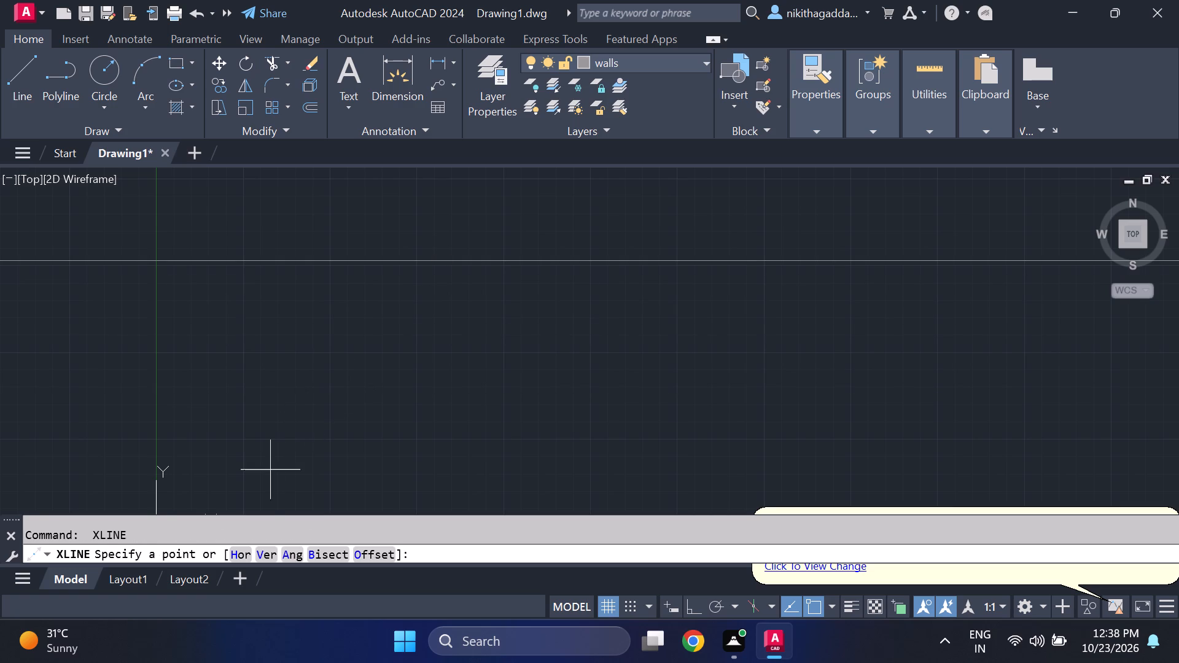
click(269, 554)
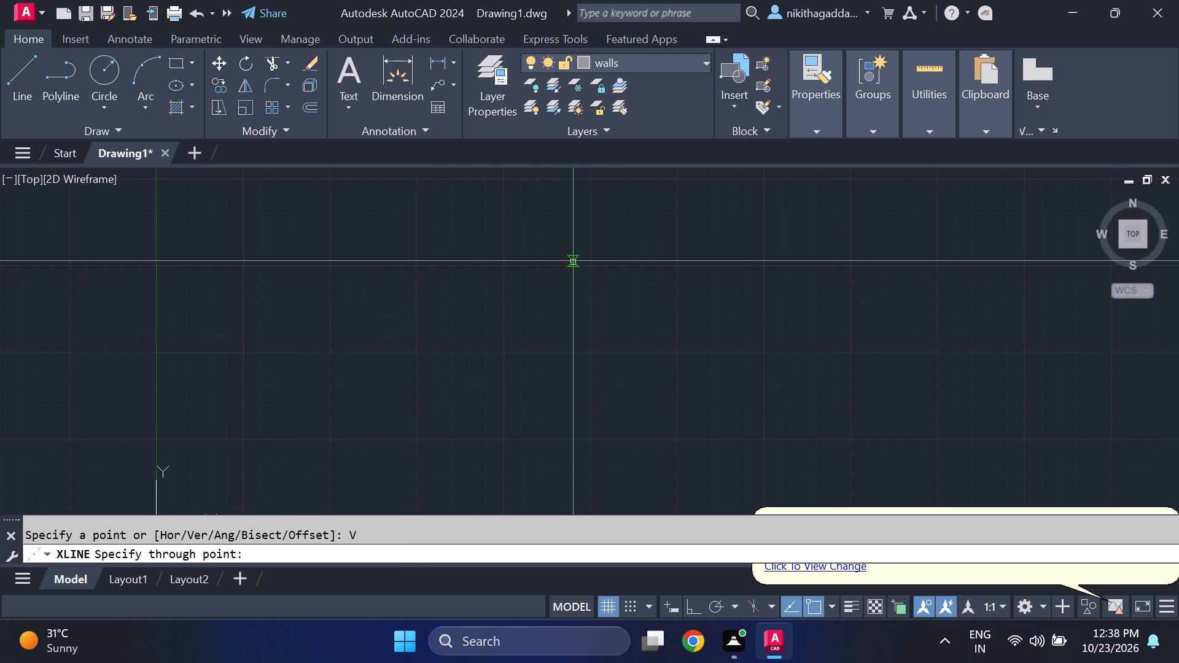
click(574, 262)
key(Escape)
Trim the two construction lines beyond their intersection so only the plan's top-left corner remains.
text(tr)
key(Return)
drag(667, 215, 470, 278)
key(Escape)
View the changed system variable from the notification and close the System Variable Monitor.
scroll(547, 282, up, 1)
middle_drag(547, 282, 547, 282)
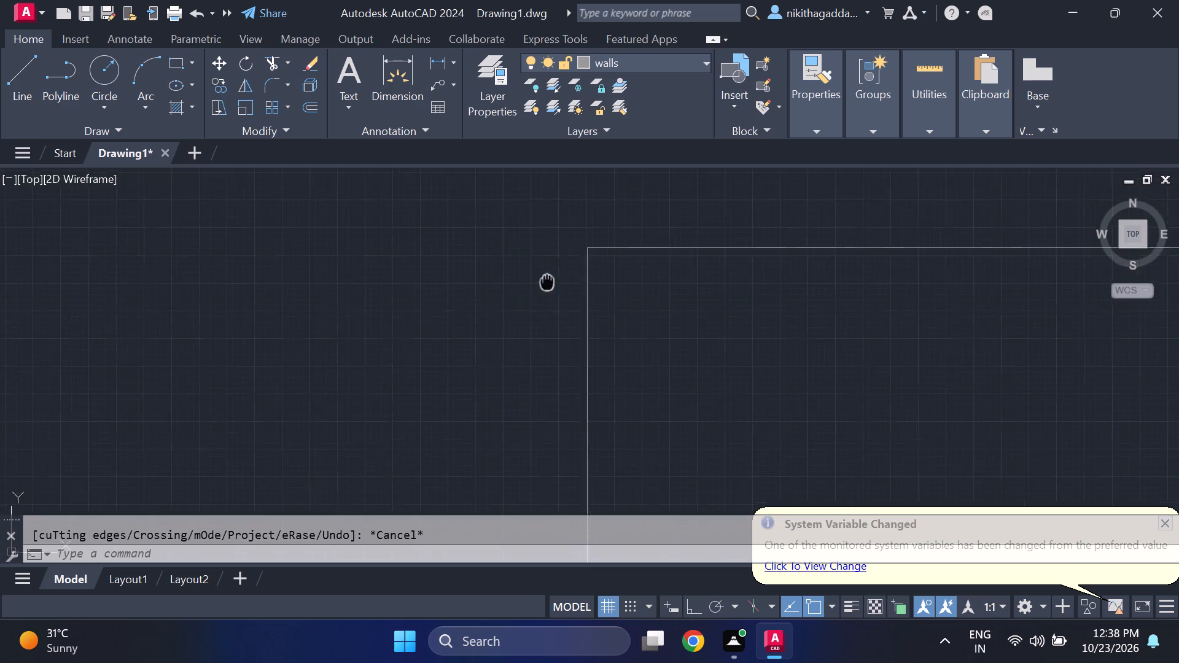
middle_drag(547, 282, 74, 322)
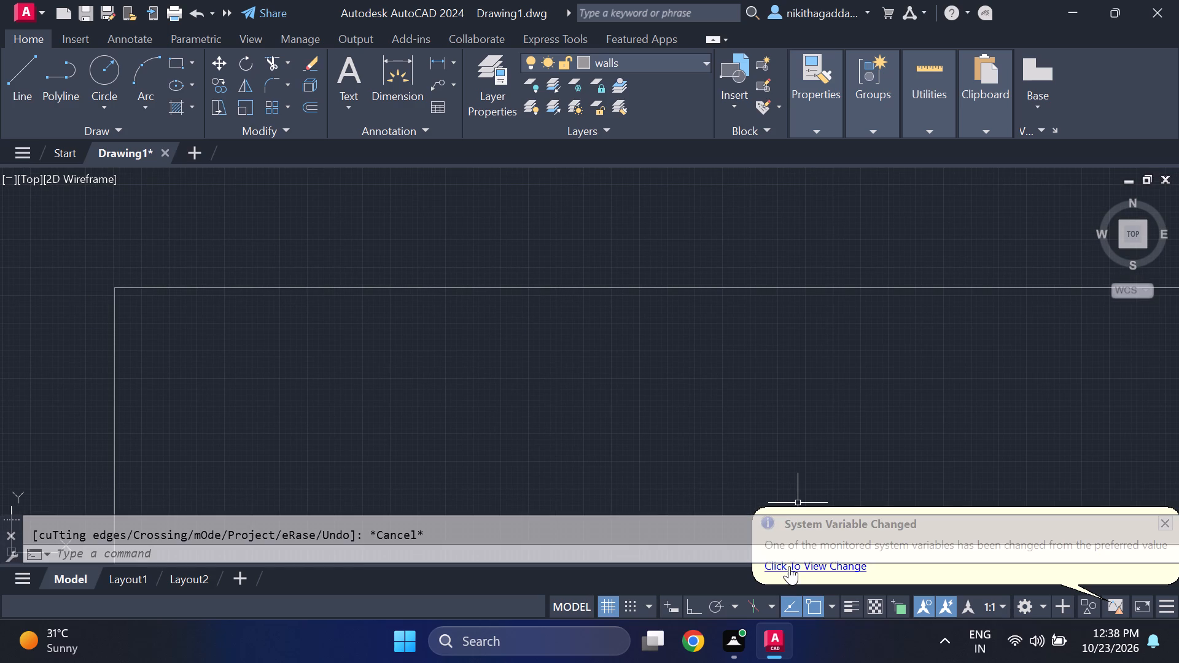
click(789, 566)
click(790, 107)
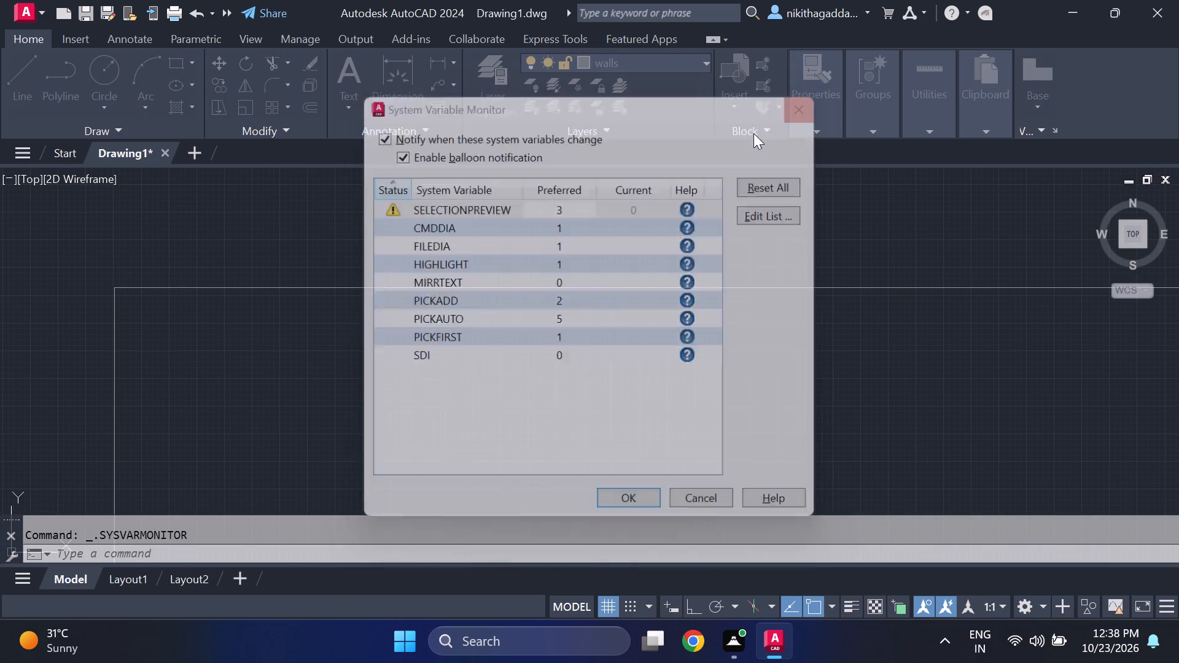
Offset the vertical corner line 9" to the right, towards the inside of the plan.
middle_drag(125, 420, 213, 384)
middle_click(213, 384)
middle_drag(280, 327, 280, 353)
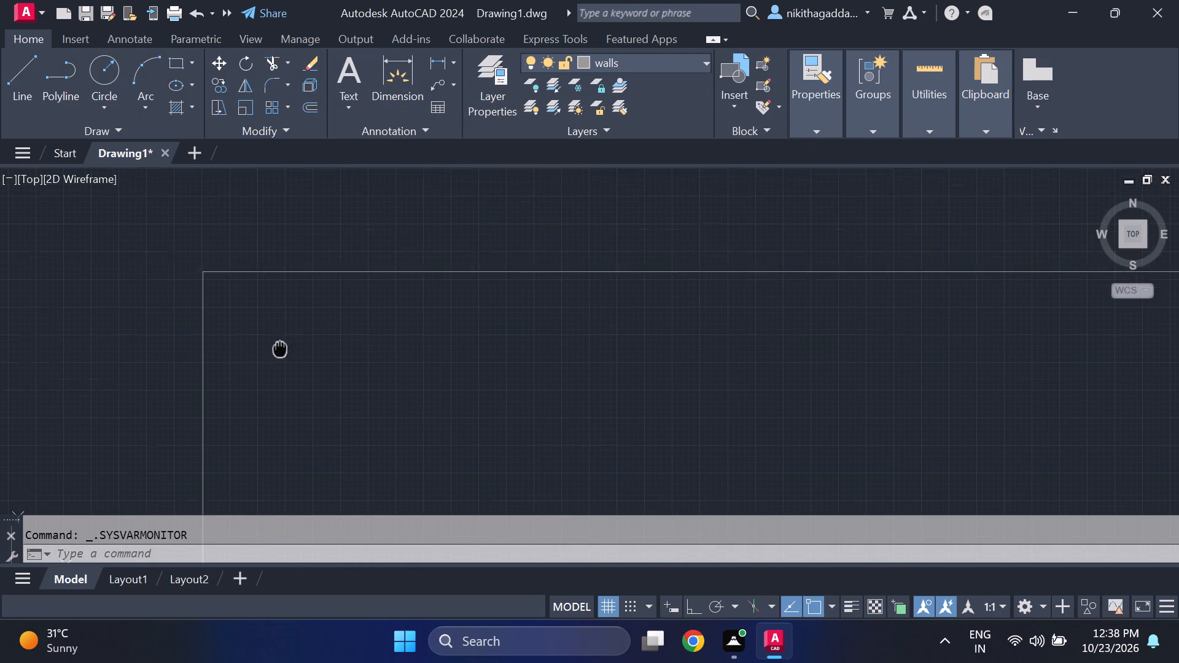
middle_drag(280, 353, 259, 406)
middle_drag(265, 399, 232, 364)
scroll(227, 358, down, 3)
scroll(228, 360, up, 2)
text(of)
key(Return)
text(9")
key(Return)
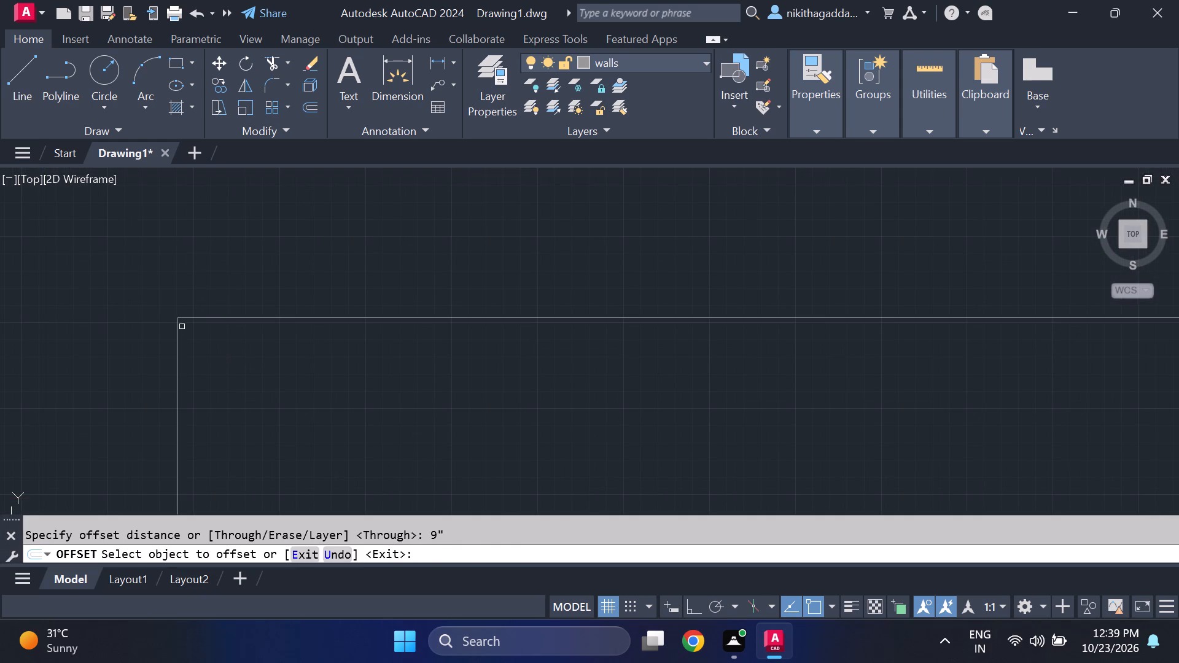
click(179, 360)
click(250, 367)
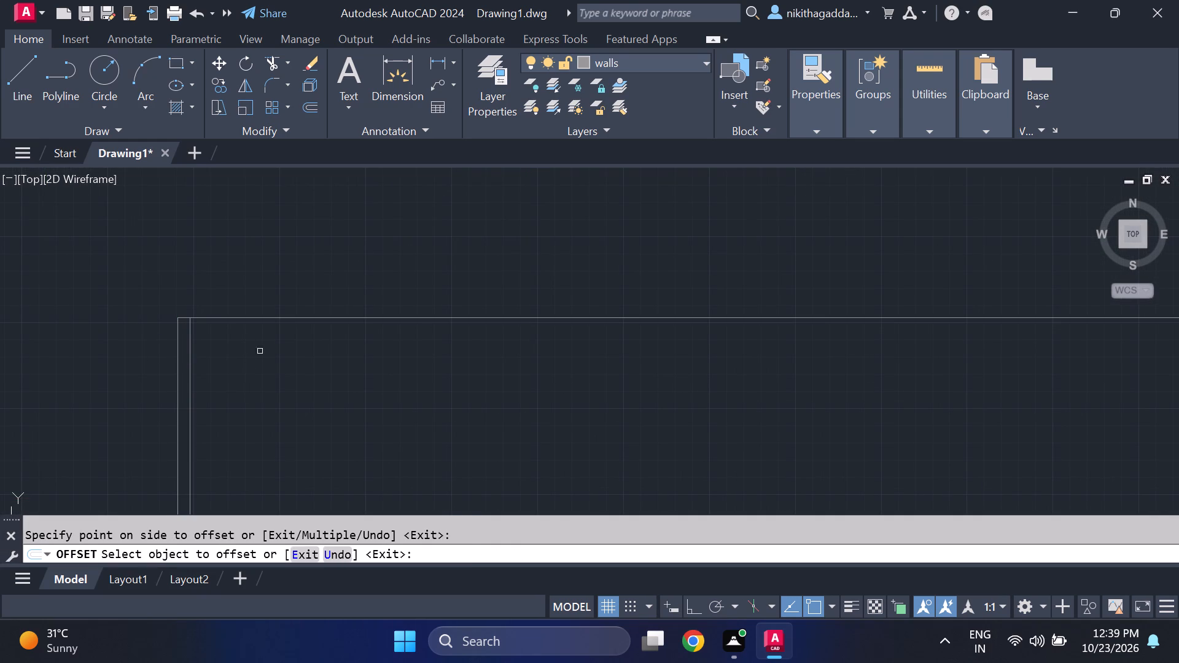
Offset the horizontal corner line 9" downwards for the top wall's thickness.
click(276, 324)
click(279, 319)
drag(309, 416, 311, 423)
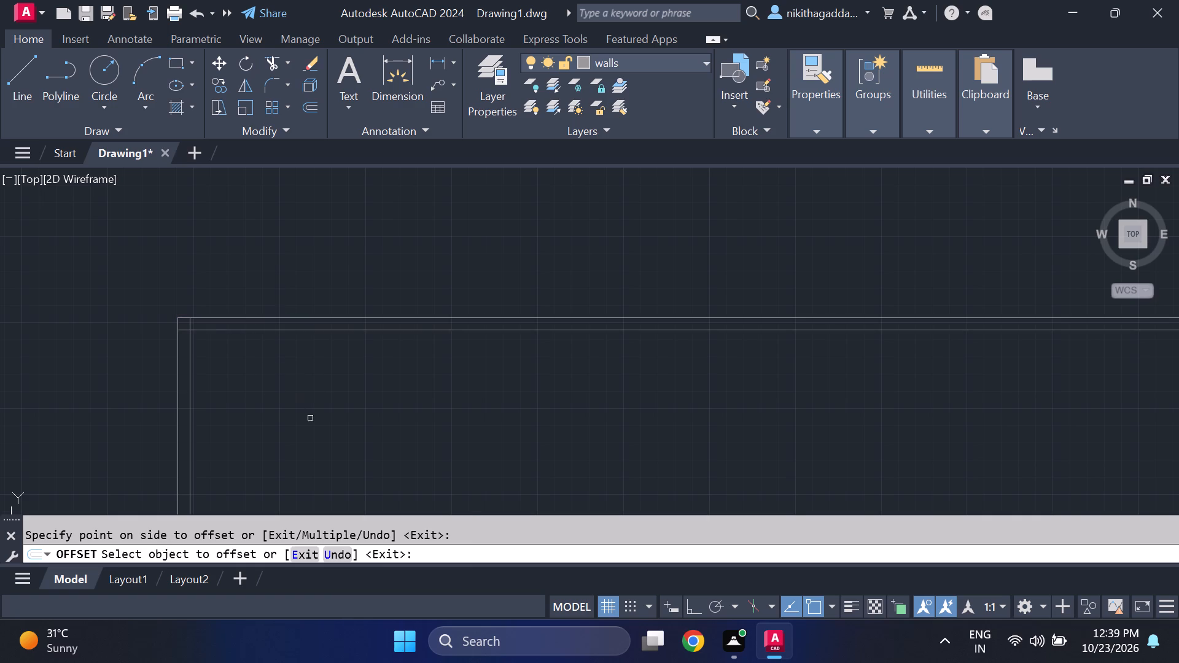
drag(311, 423, 312, 424)
key(Escape)
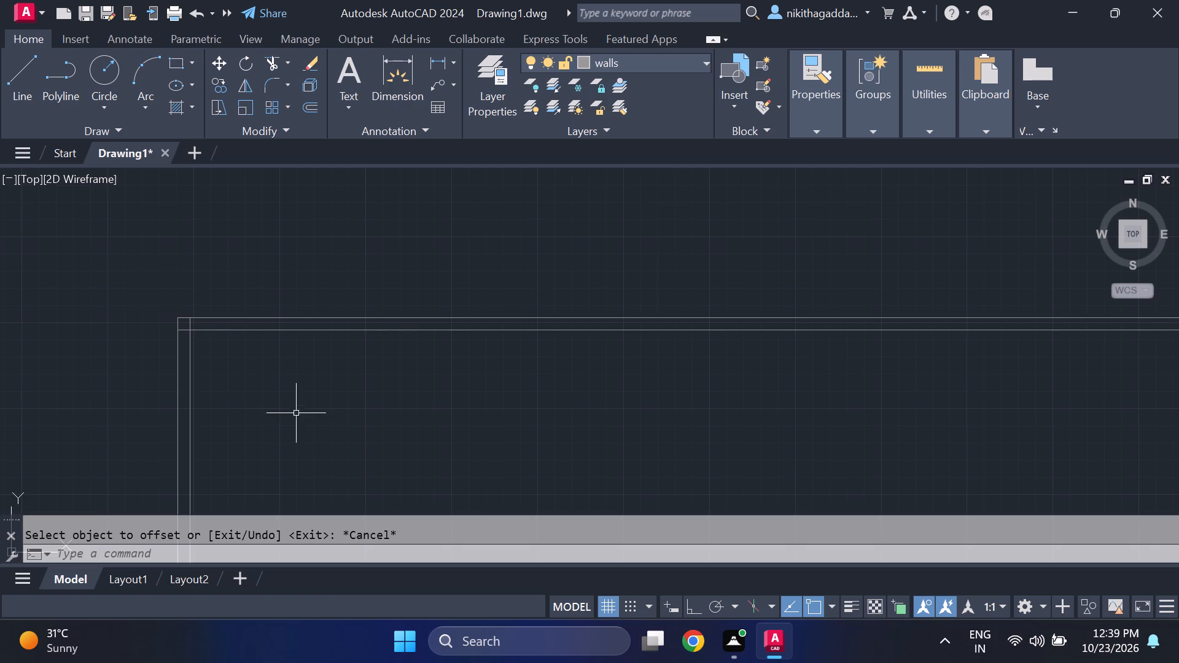
Offset the left wall's inner line 200" to the right to mark the first room's width.
middle_drag(300, 416, 344, 374)
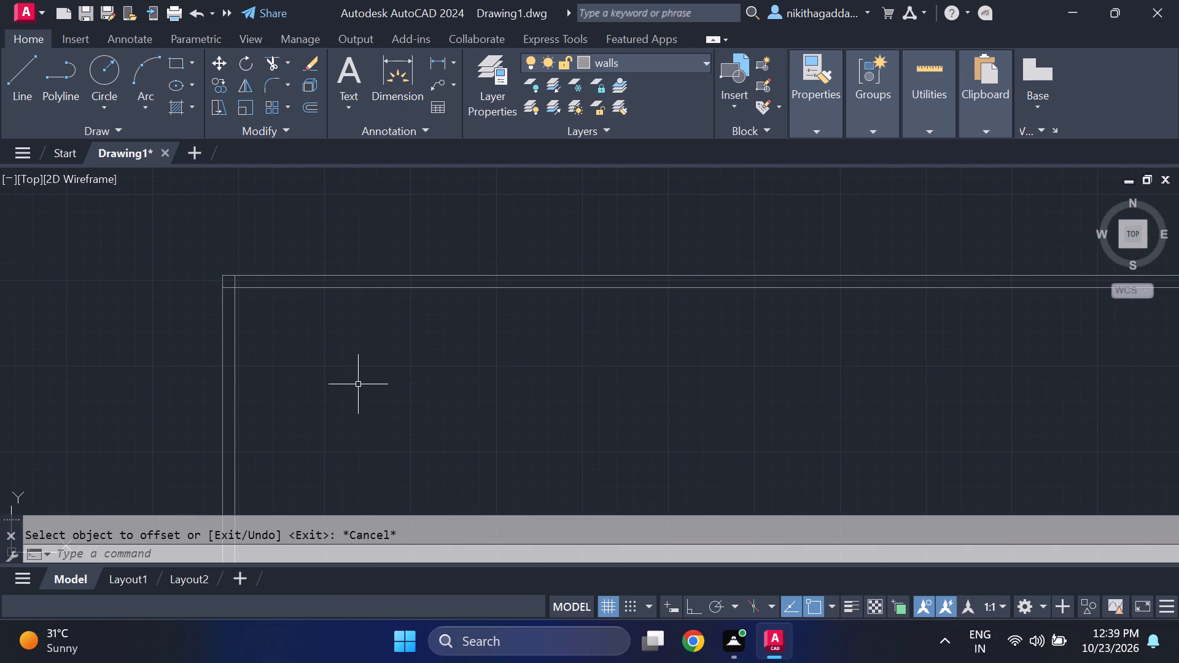
middle_drag(365, 384, 413, 368)
scroll(365, 384, up, 1)
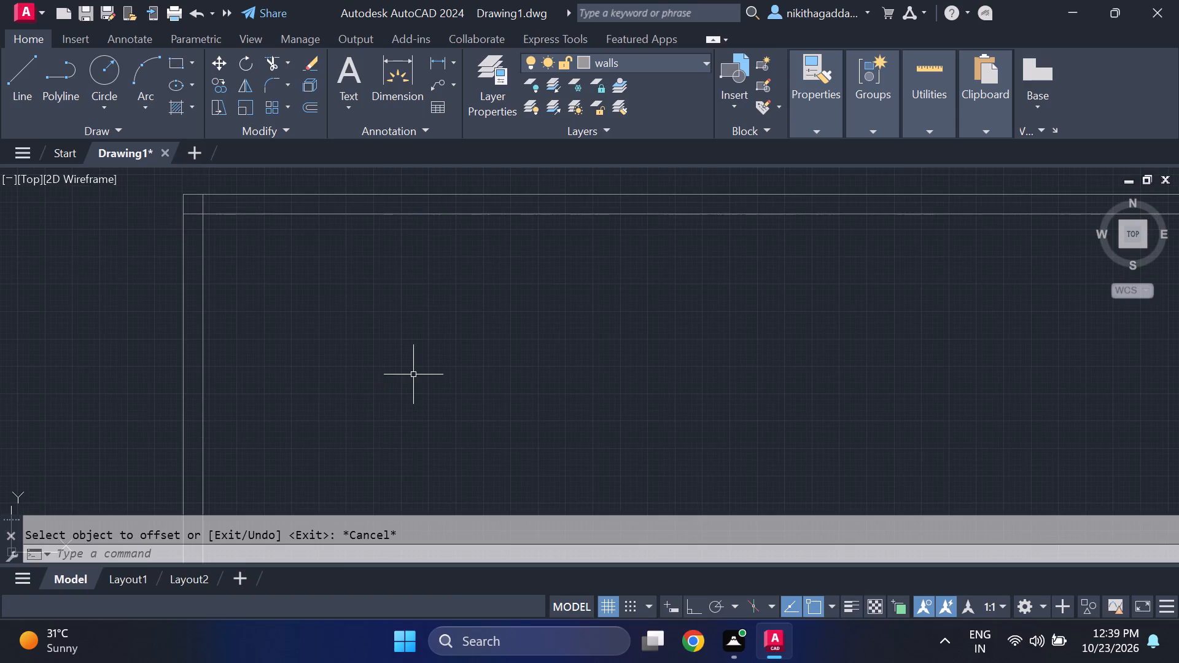
text(of)
key(Return)
text(200")
key(Return)
click(199, 357)
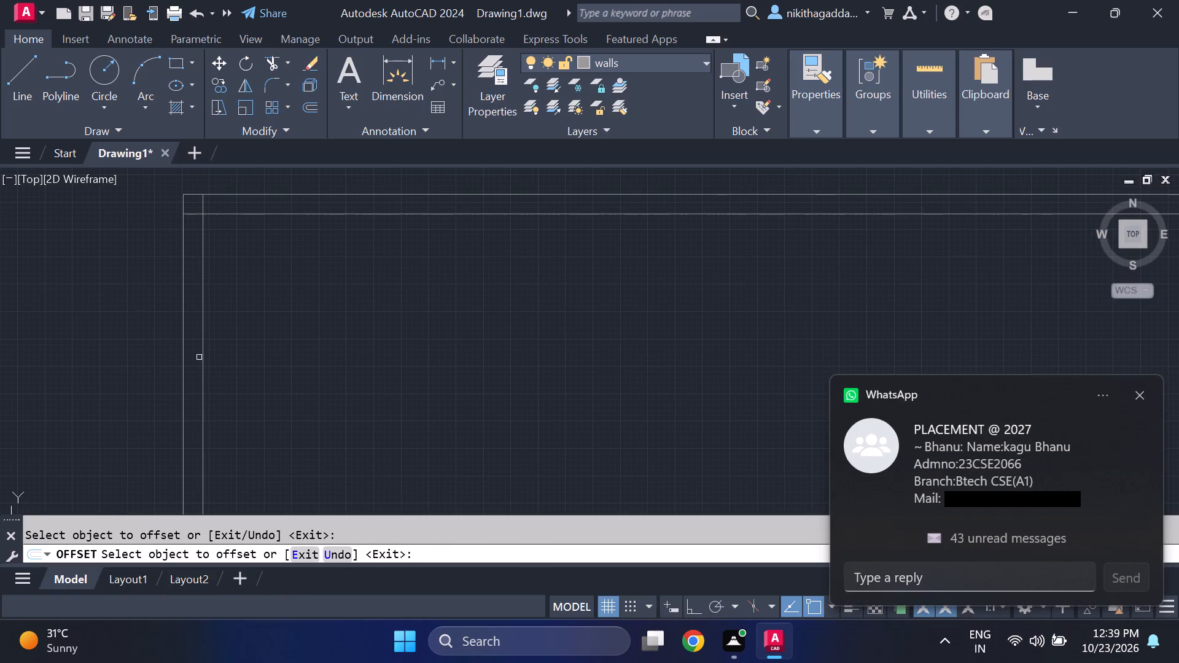
click(206, 349)
click(201, 348)
scroll(500, 340, down, 4)
scroll(494, 391, down, 3)
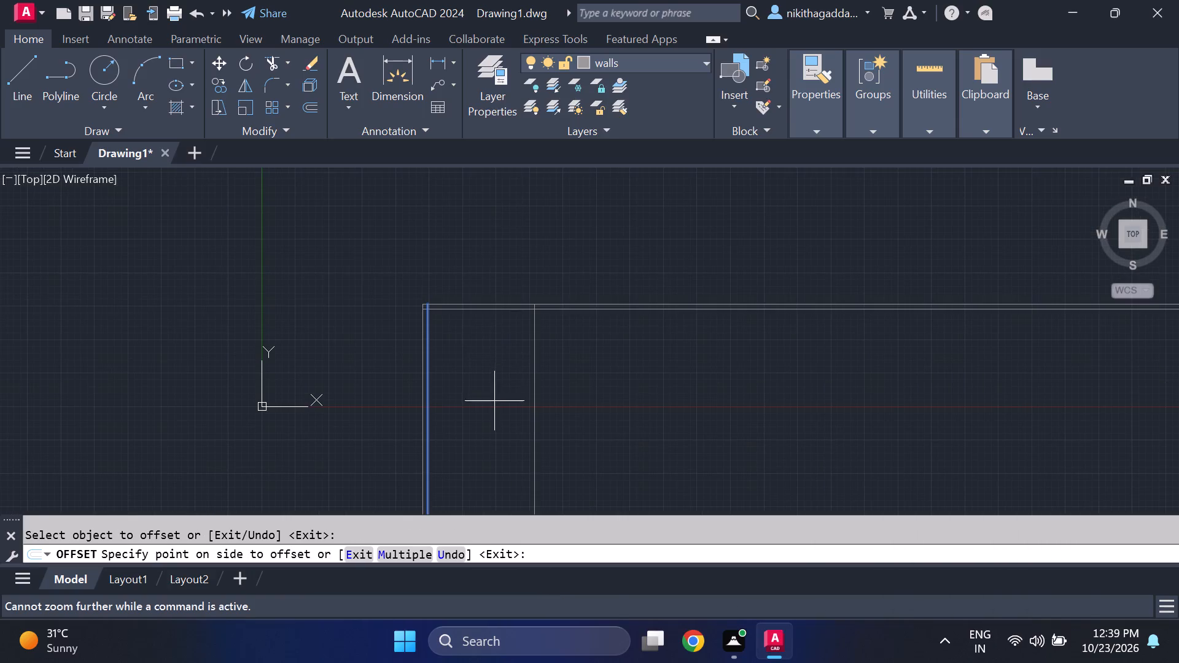
scroll(488, 427, down, 3)
click(483, 414)
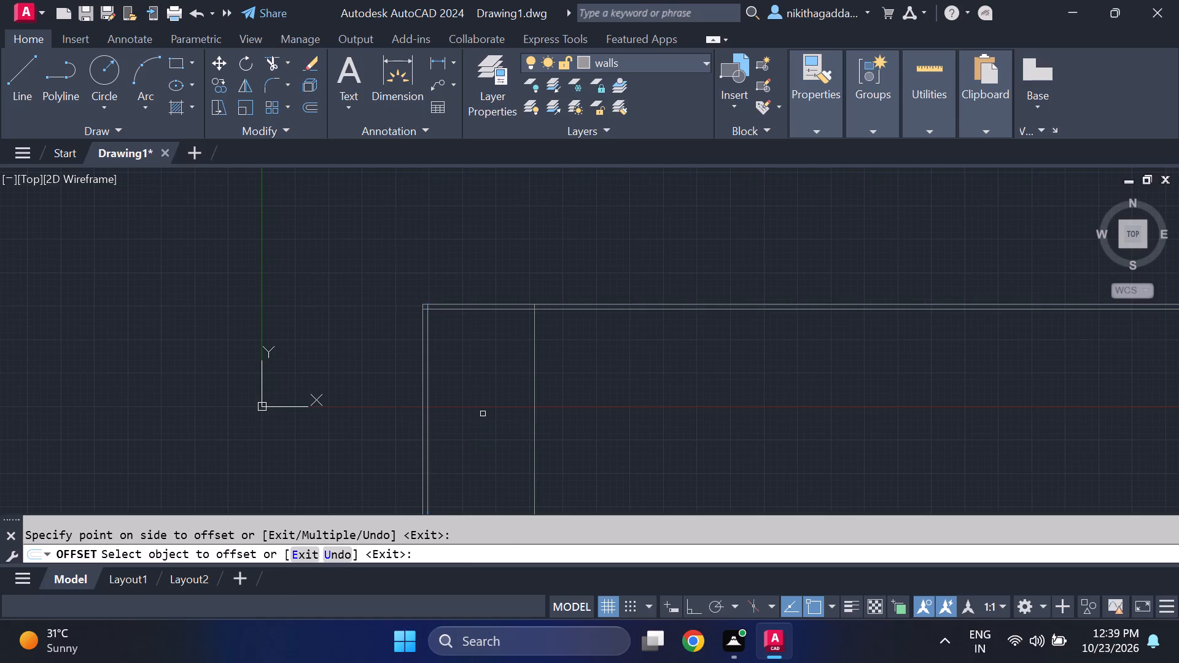
key(Escape)
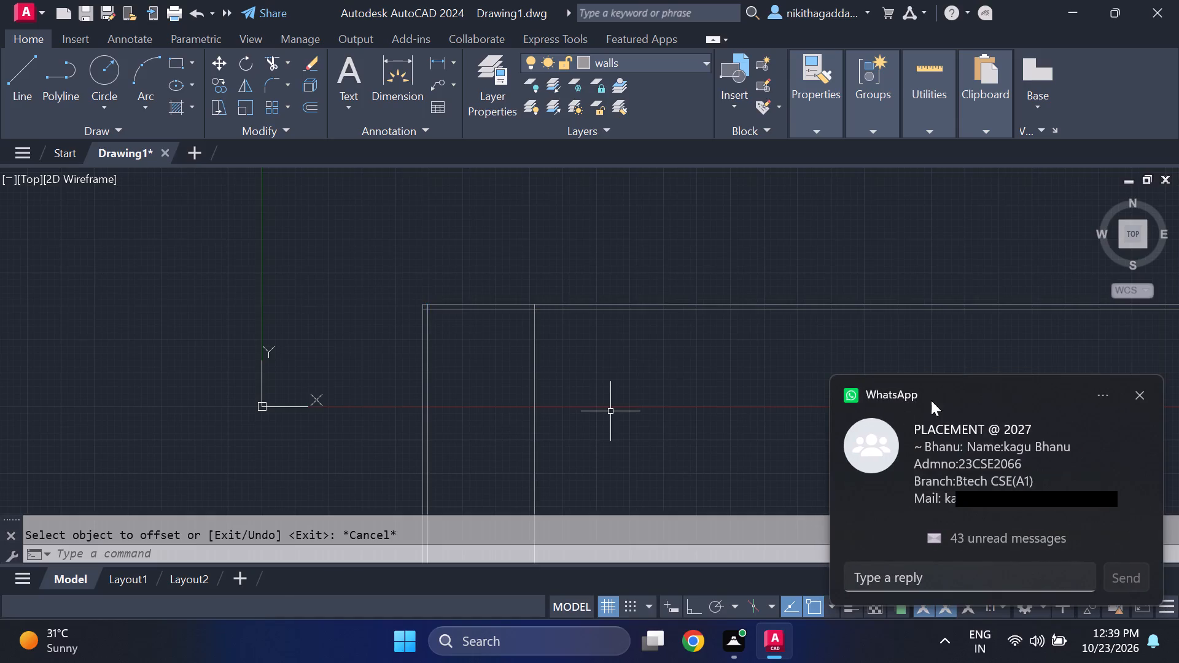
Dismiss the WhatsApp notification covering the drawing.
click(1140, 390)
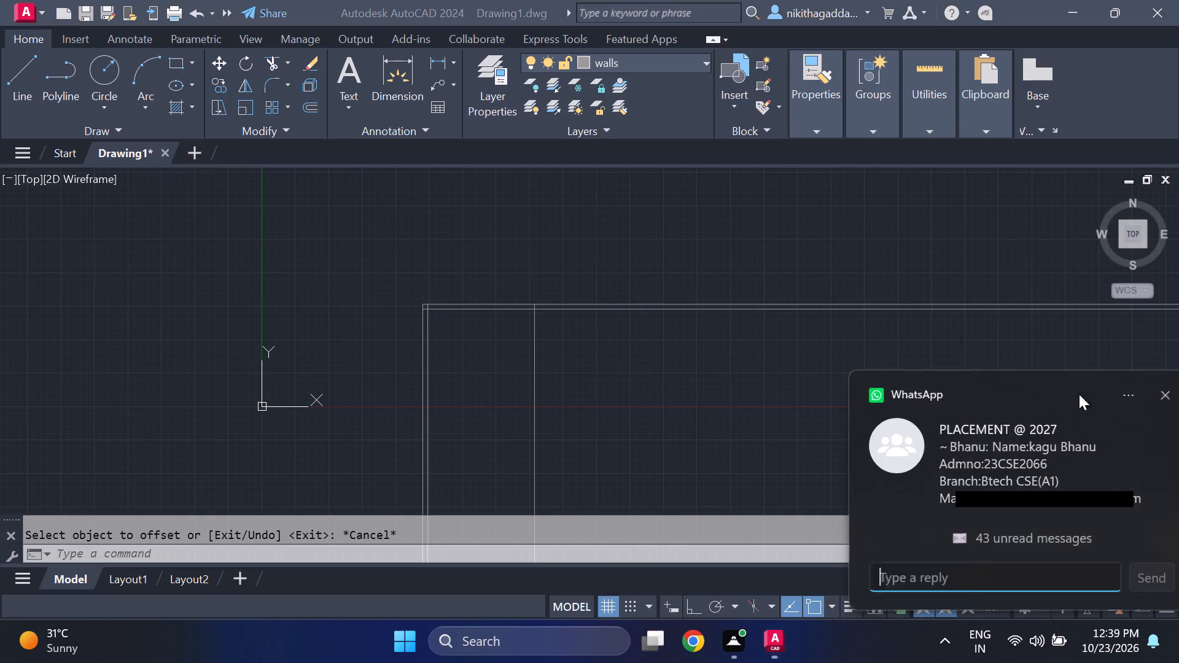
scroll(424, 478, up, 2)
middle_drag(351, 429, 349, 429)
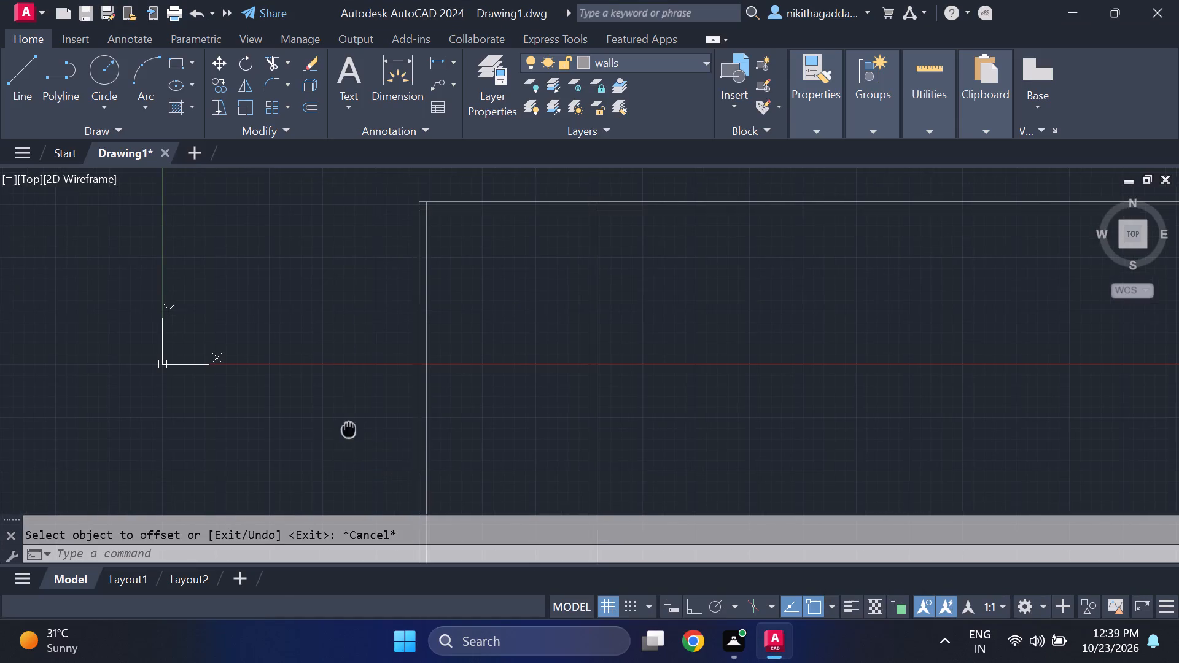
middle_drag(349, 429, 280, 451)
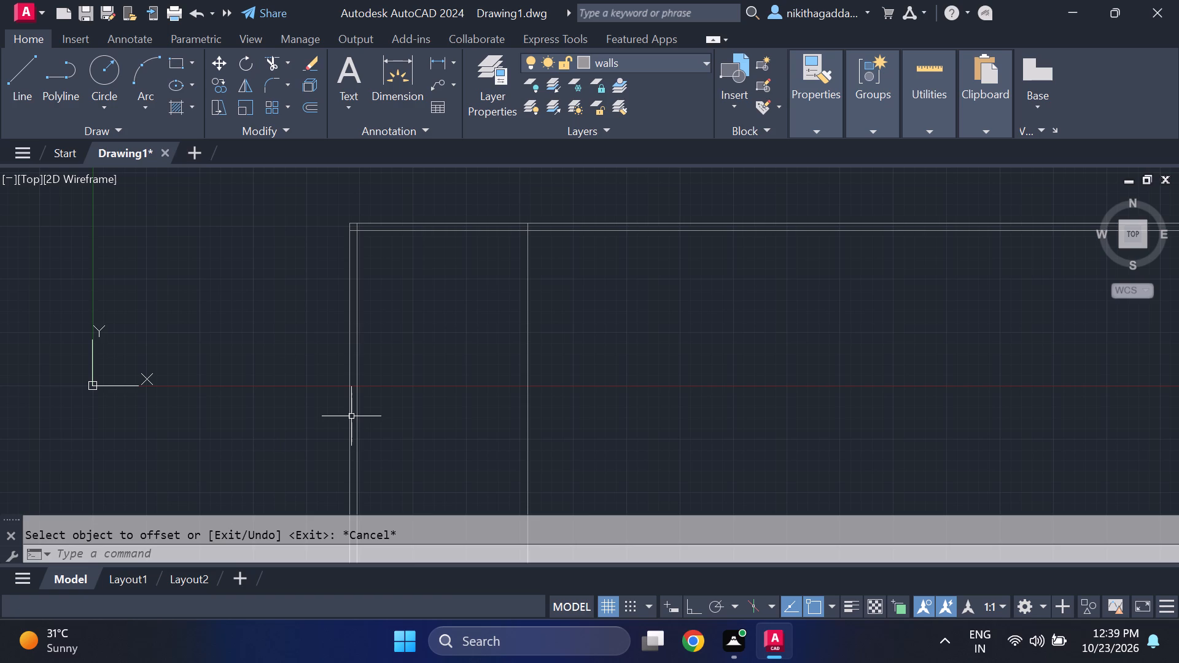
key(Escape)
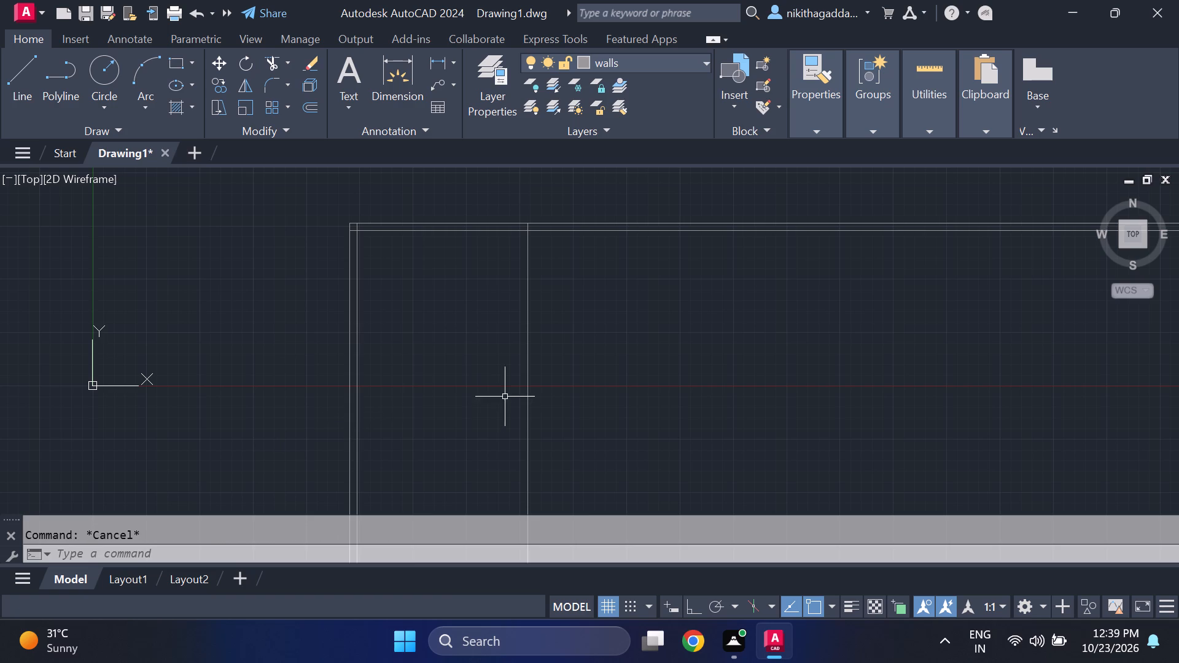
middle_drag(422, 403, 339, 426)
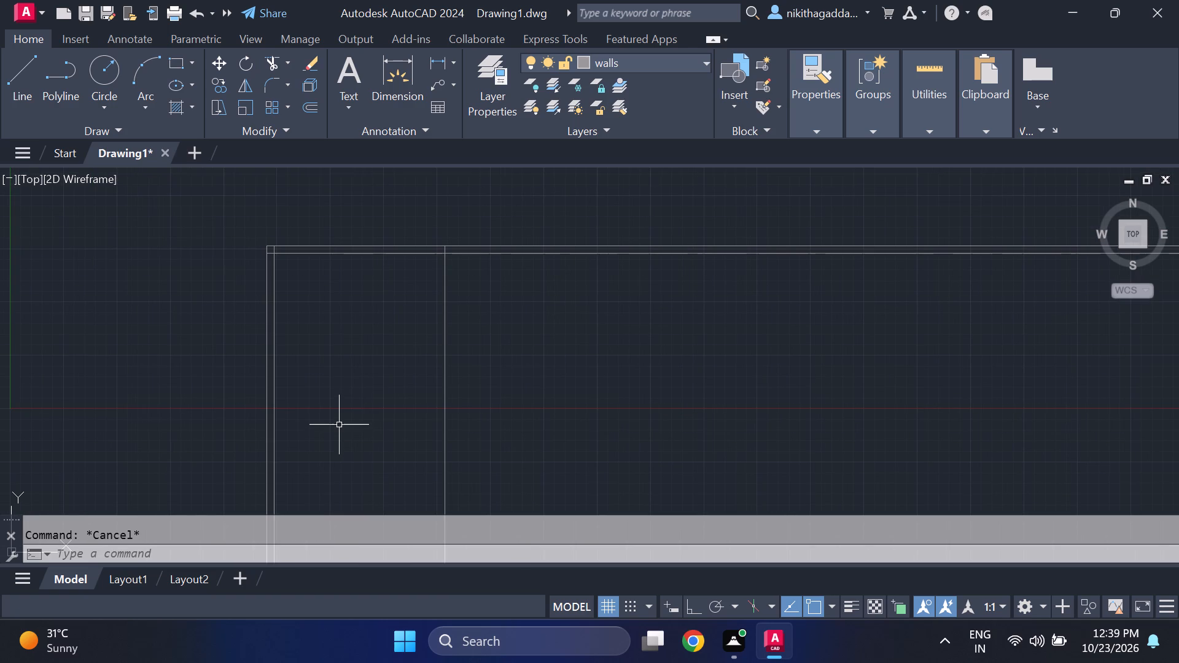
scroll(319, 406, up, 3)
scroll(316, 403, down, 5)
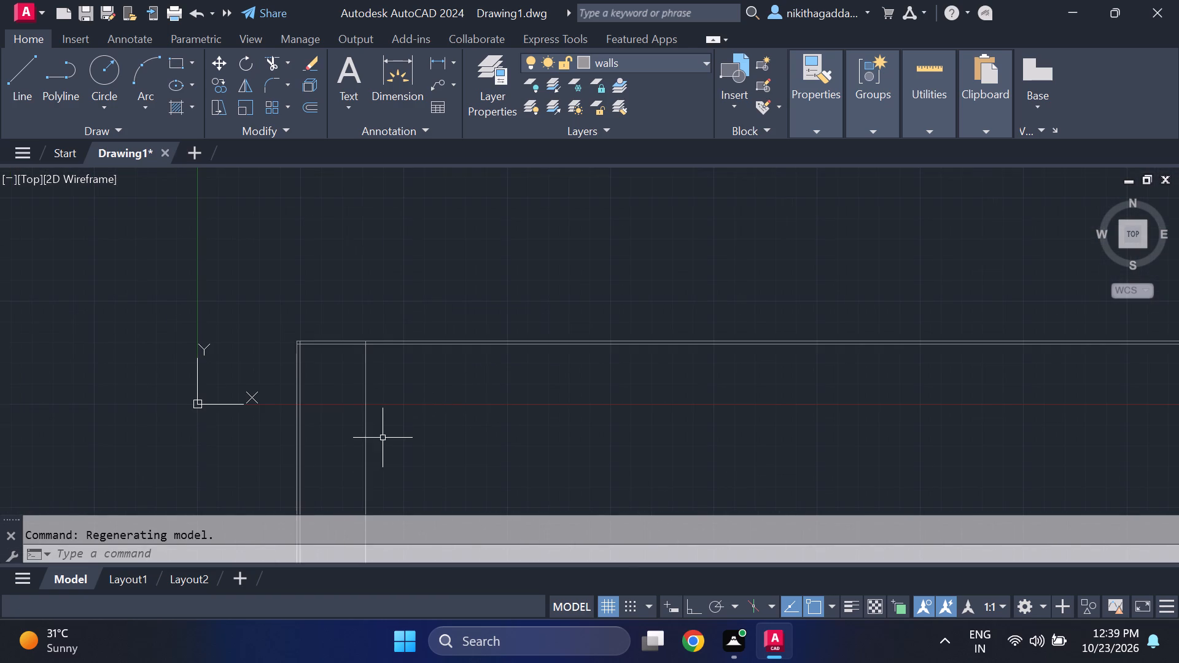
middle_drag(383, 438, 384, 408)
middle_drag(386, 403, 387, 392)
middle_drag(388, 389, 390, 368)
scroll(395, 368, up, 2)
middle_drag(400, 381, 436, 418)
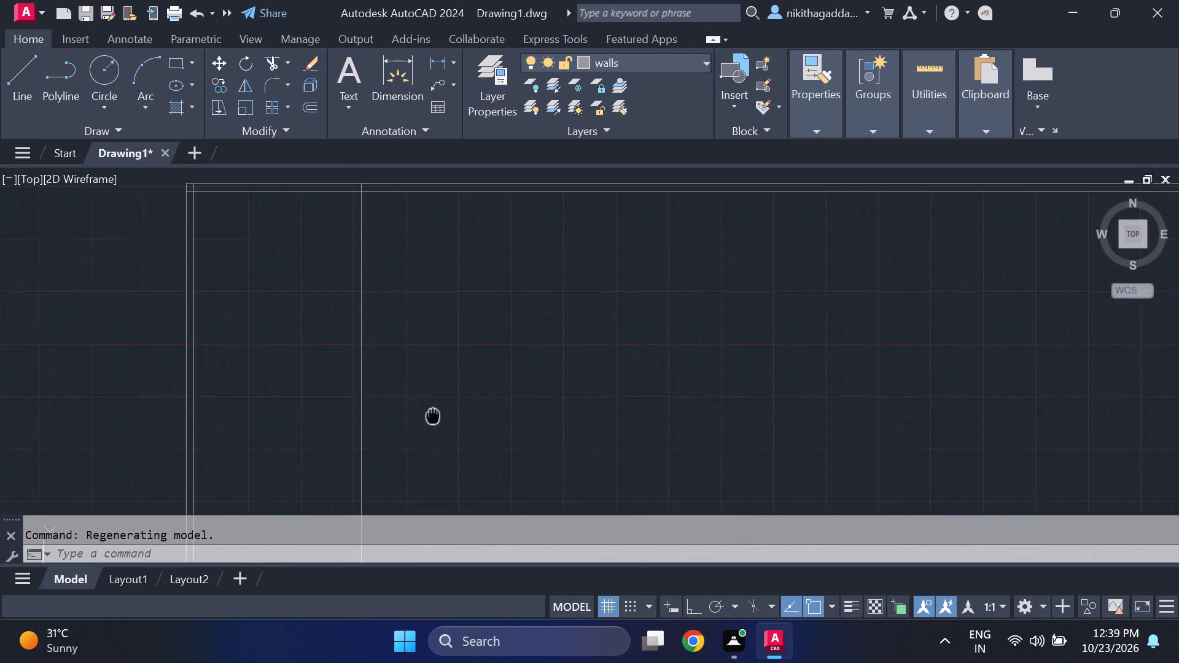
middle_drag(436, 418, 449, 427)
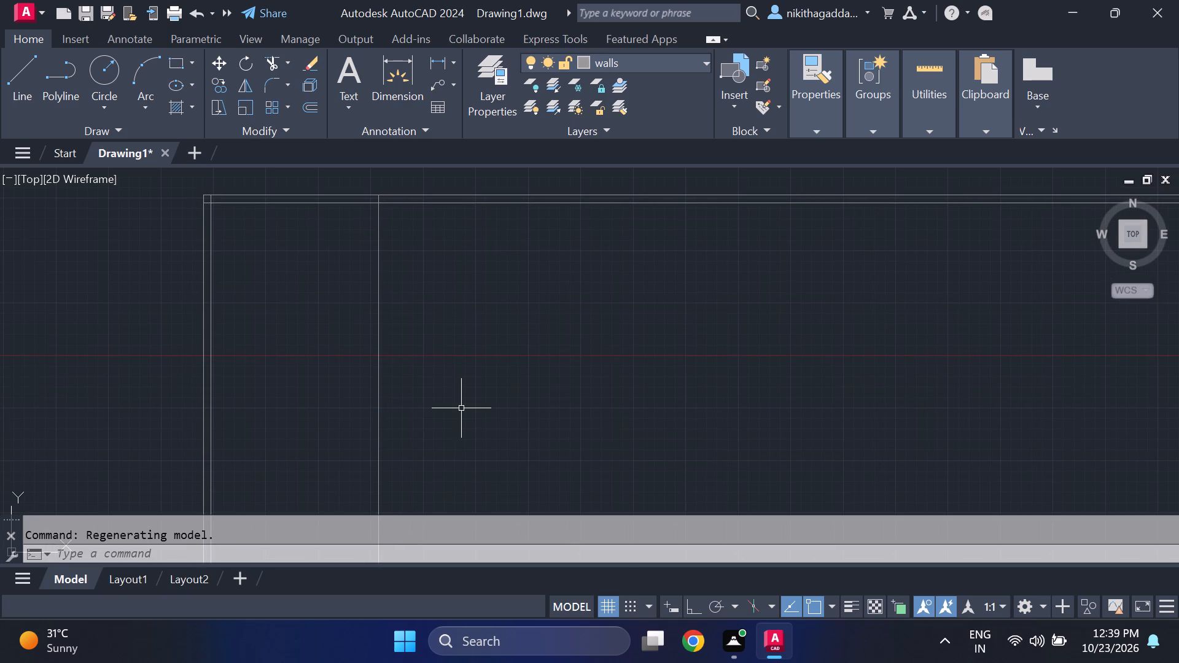
Offset the vertical line bounding the first room 9" to the right for the partition wall's thickness.
text(of)
key(Return)
text(9")
key(Return)
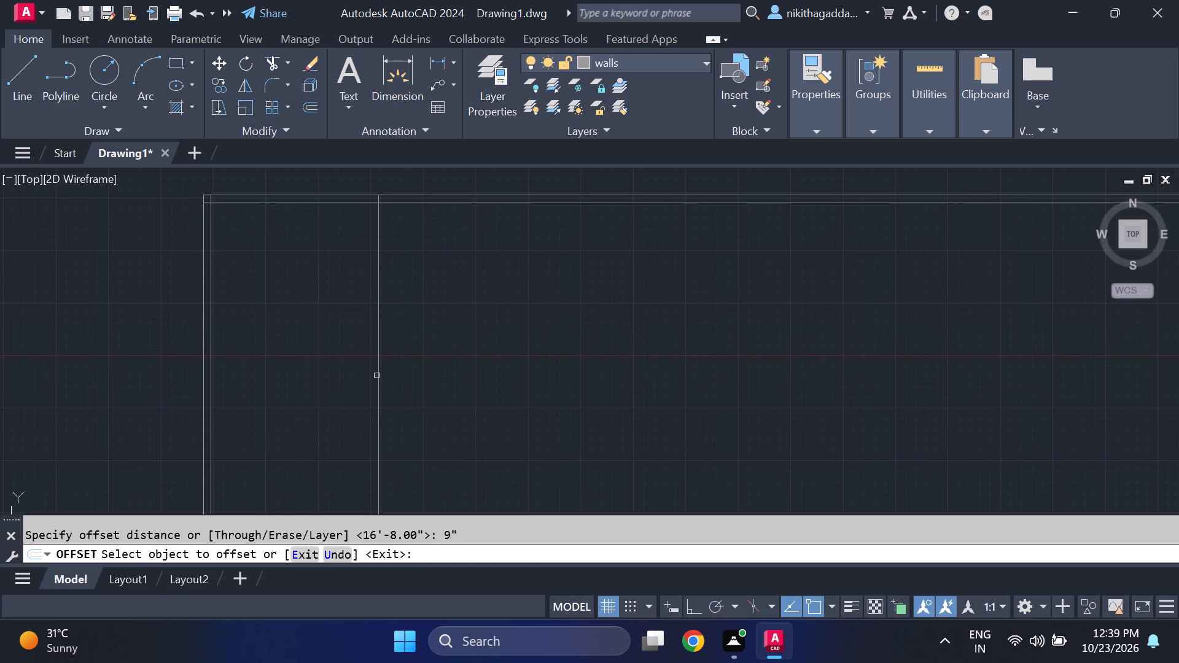
click(378, 375)
click(427, 368)
key(Escape)
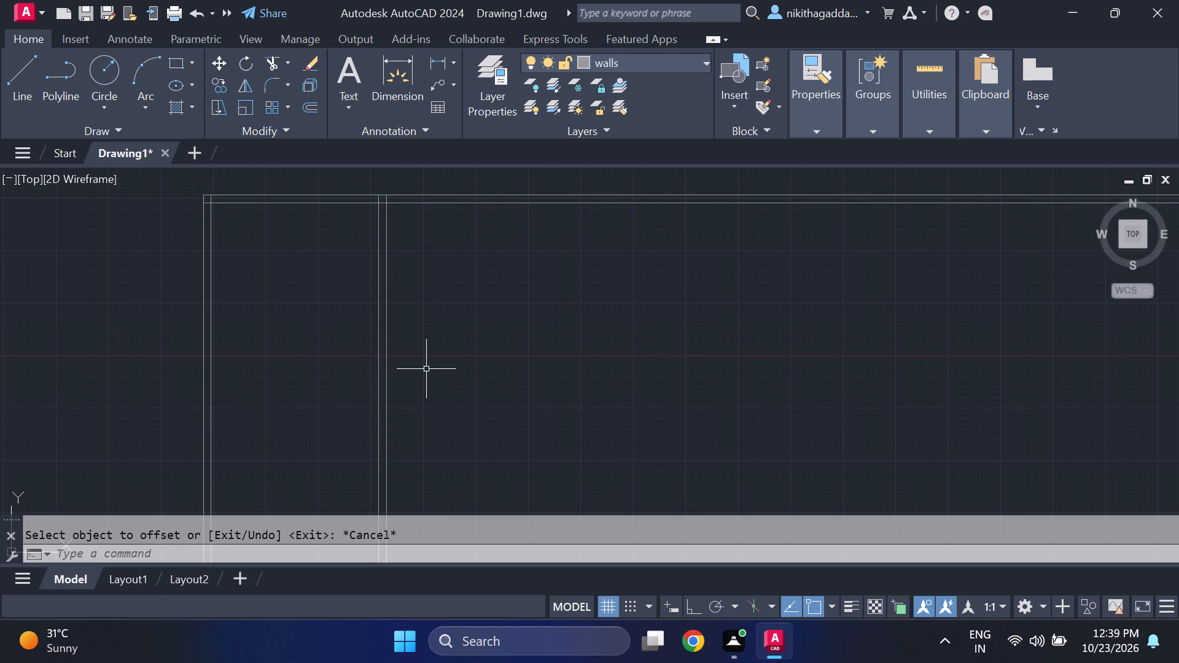
Offset the top wall's inner horizontal line 300" downwards to mark the depth of the upper rooms.
scroll(450, 370, down, 3)
scroll(426, 373, up, 2)
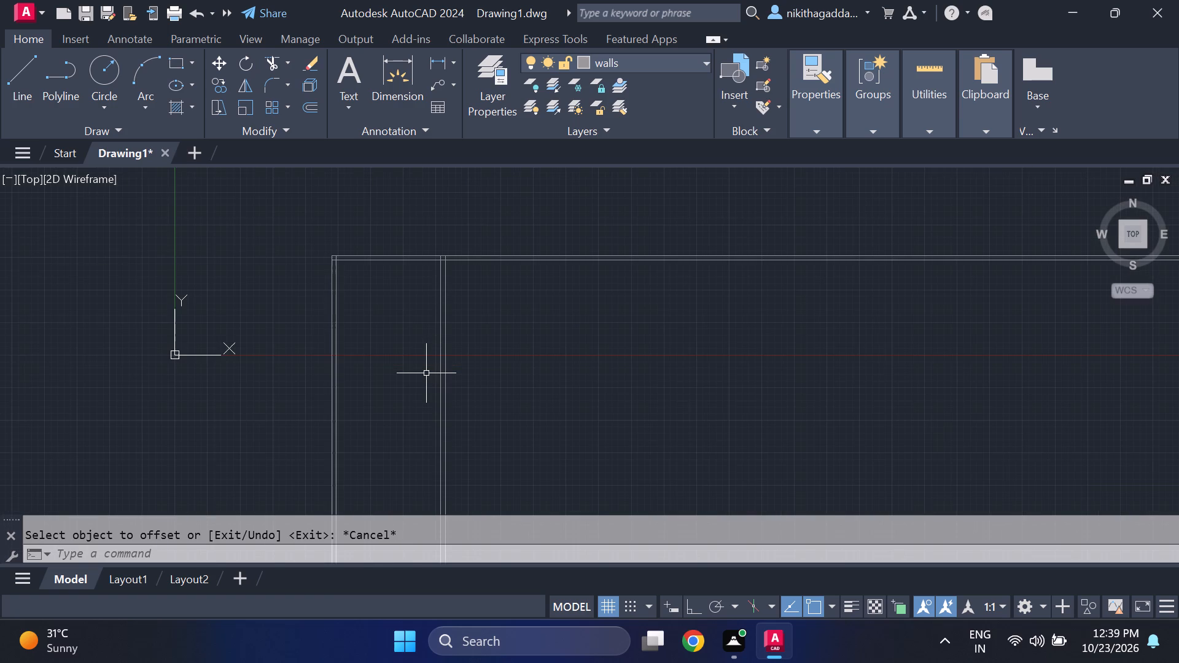
text(of)
key(Return)
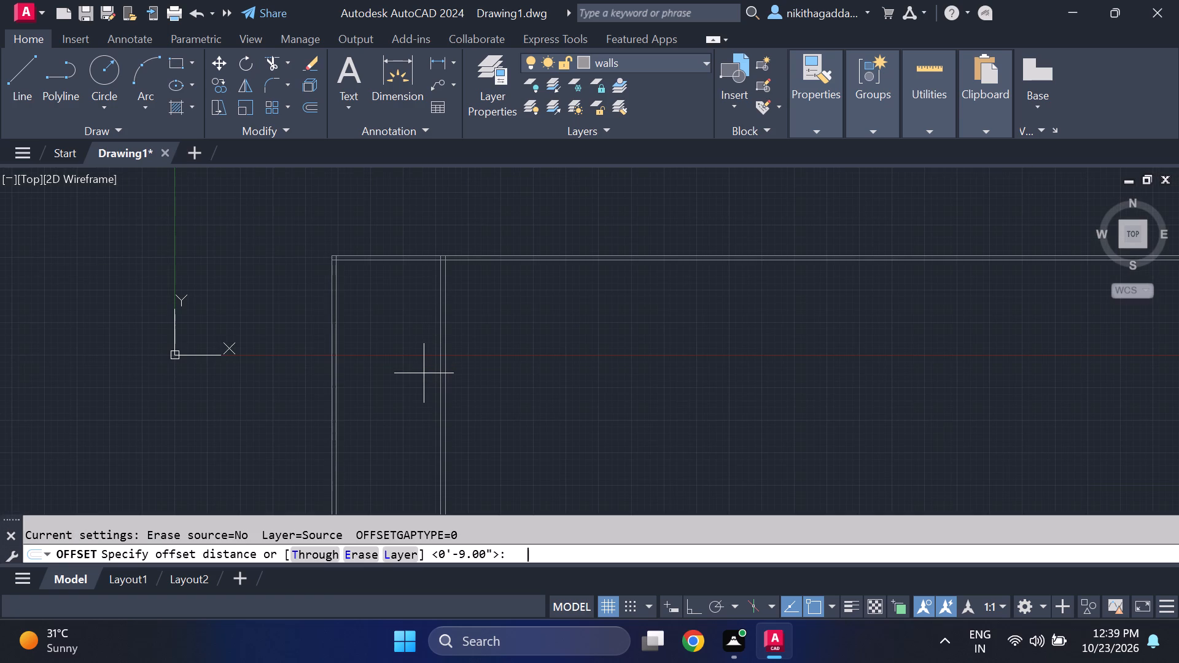
text(300")
key(Return)
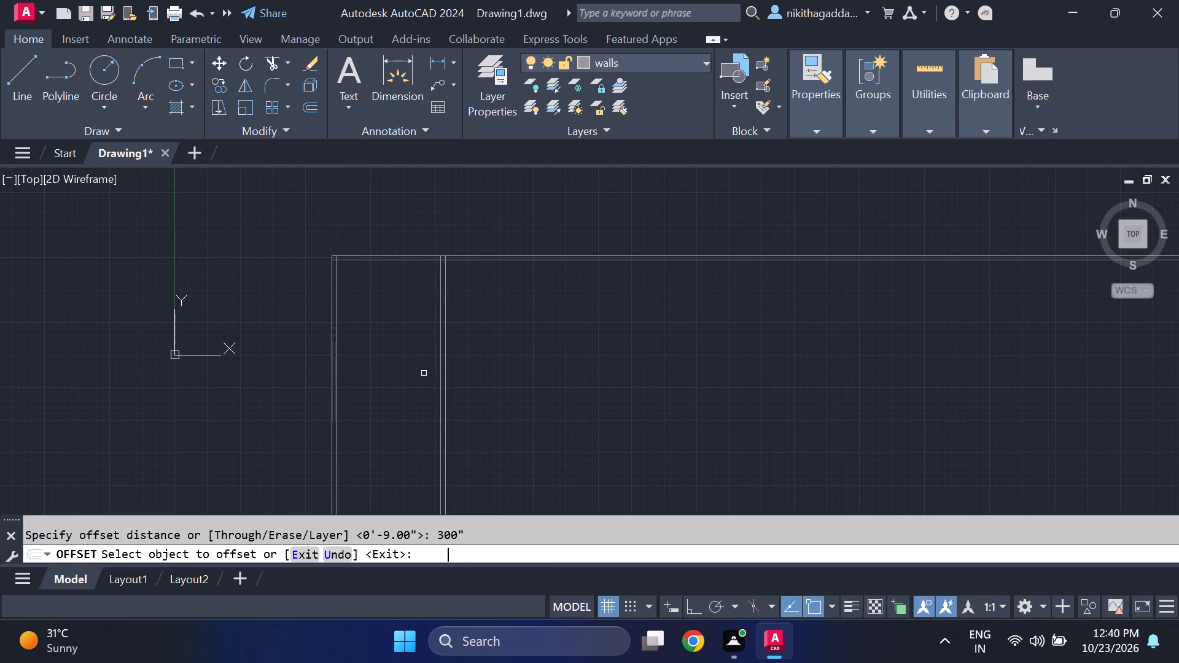
click(402, 262)
middle_drag(382, 462, 383, 462)
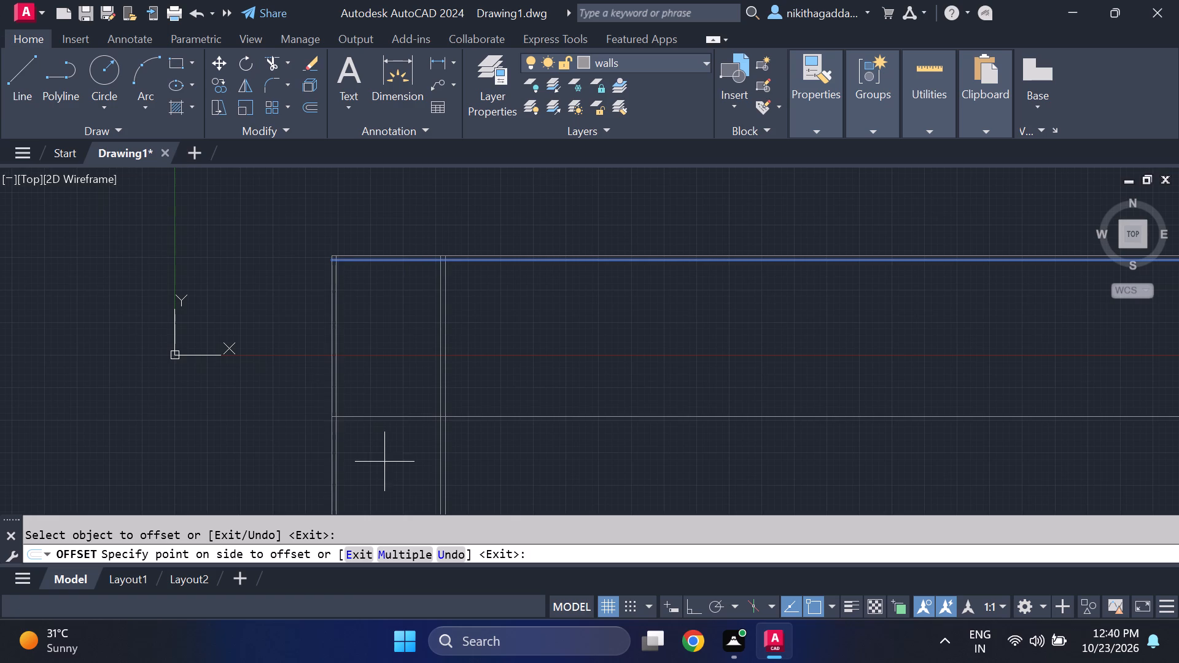
middle_drag(383, 462, 287, 389)
drag(294, 408, 287, 408)
key(Escape)
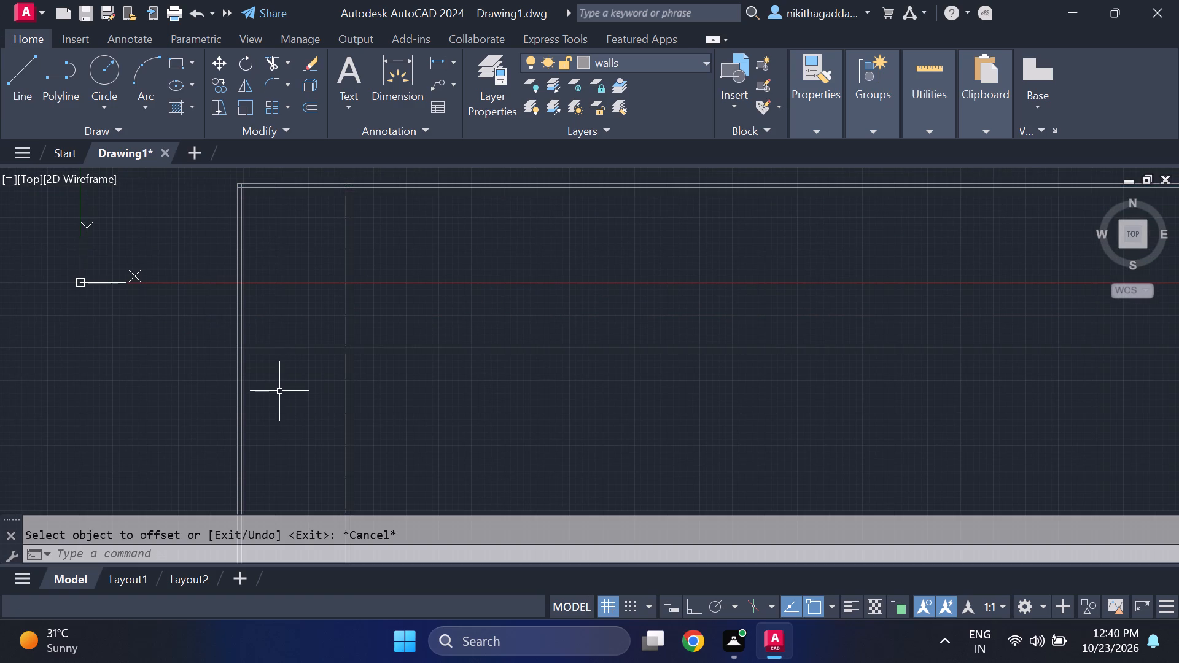
Offset the horizontal line bounding the upper rooms' lower side 9" downwards for the cross wall's thickness.
text(of)
key(Return)
text(9")
key(Return)
click(272, 343)
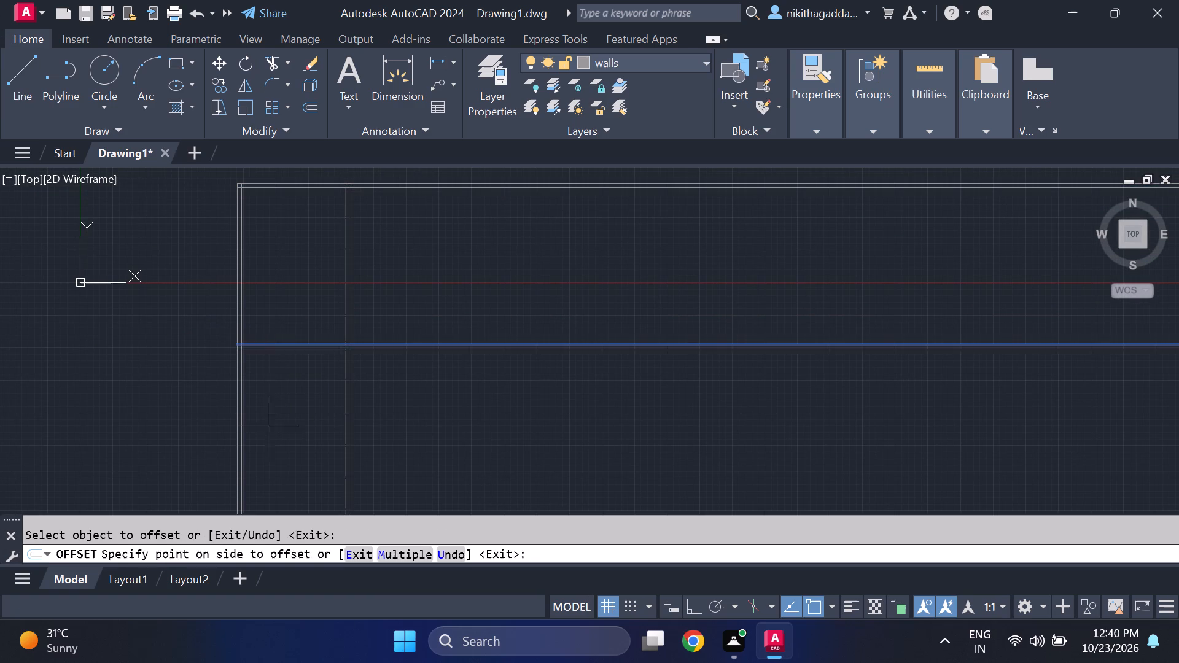
click(268, 428)
key(Escape)
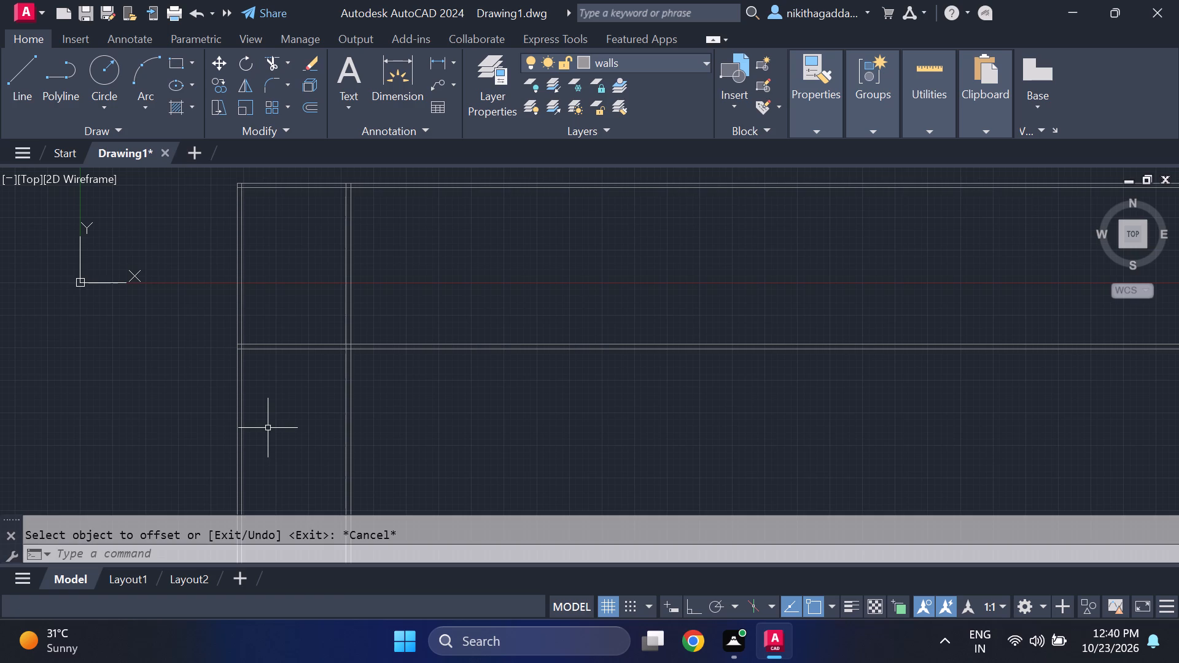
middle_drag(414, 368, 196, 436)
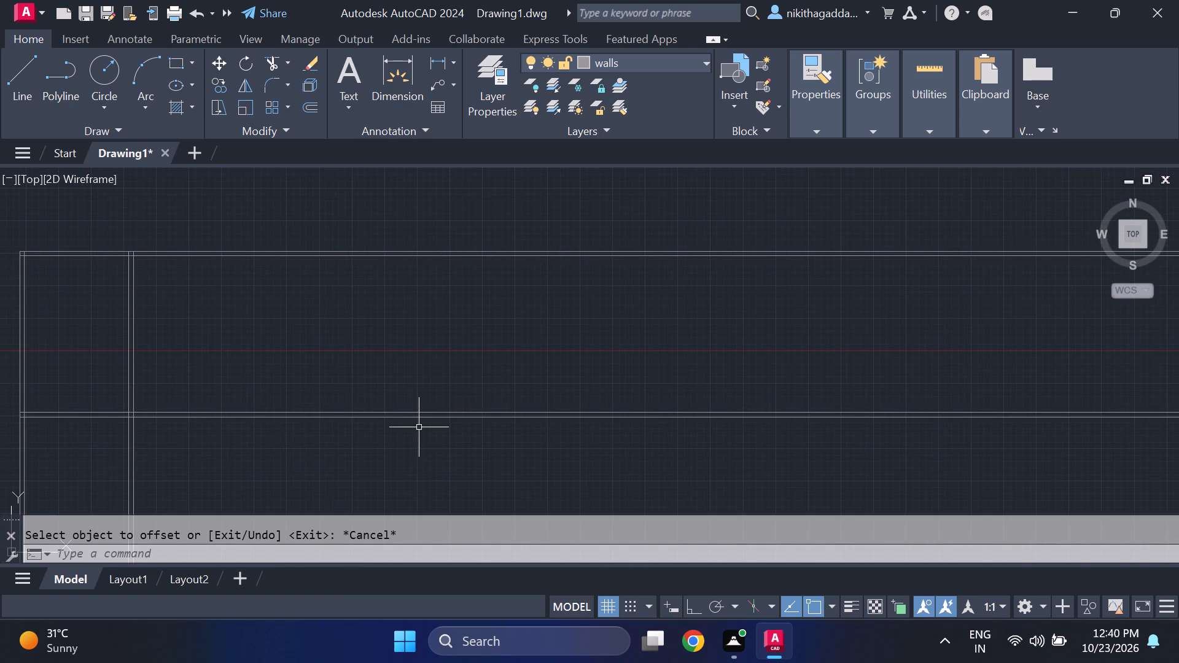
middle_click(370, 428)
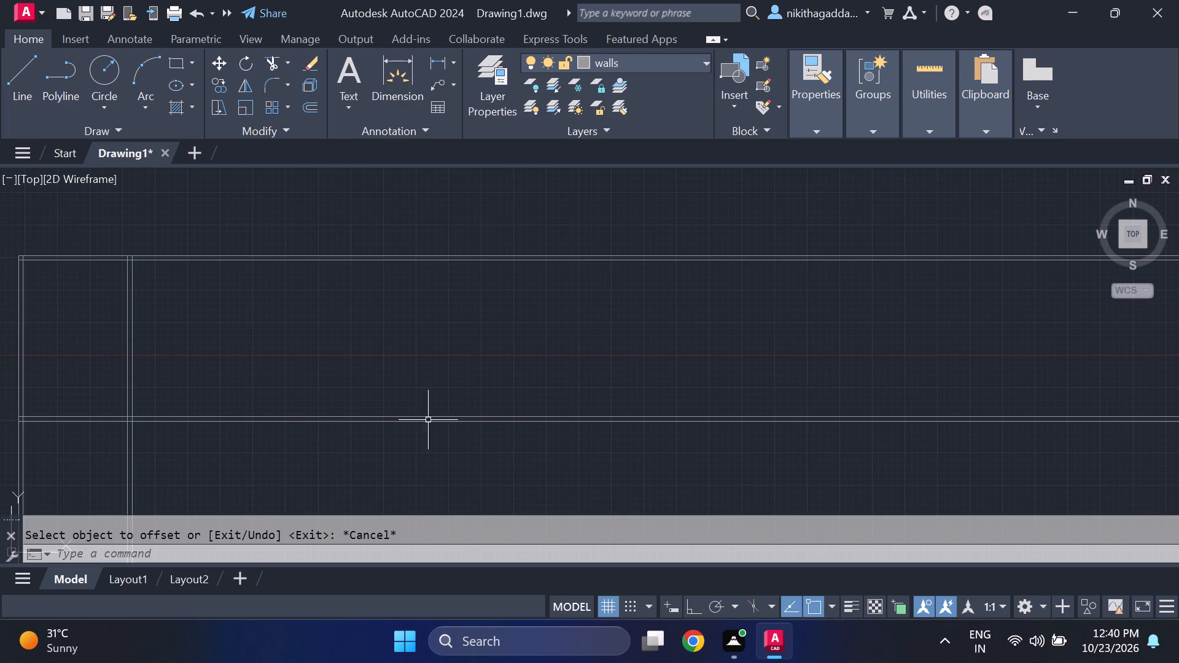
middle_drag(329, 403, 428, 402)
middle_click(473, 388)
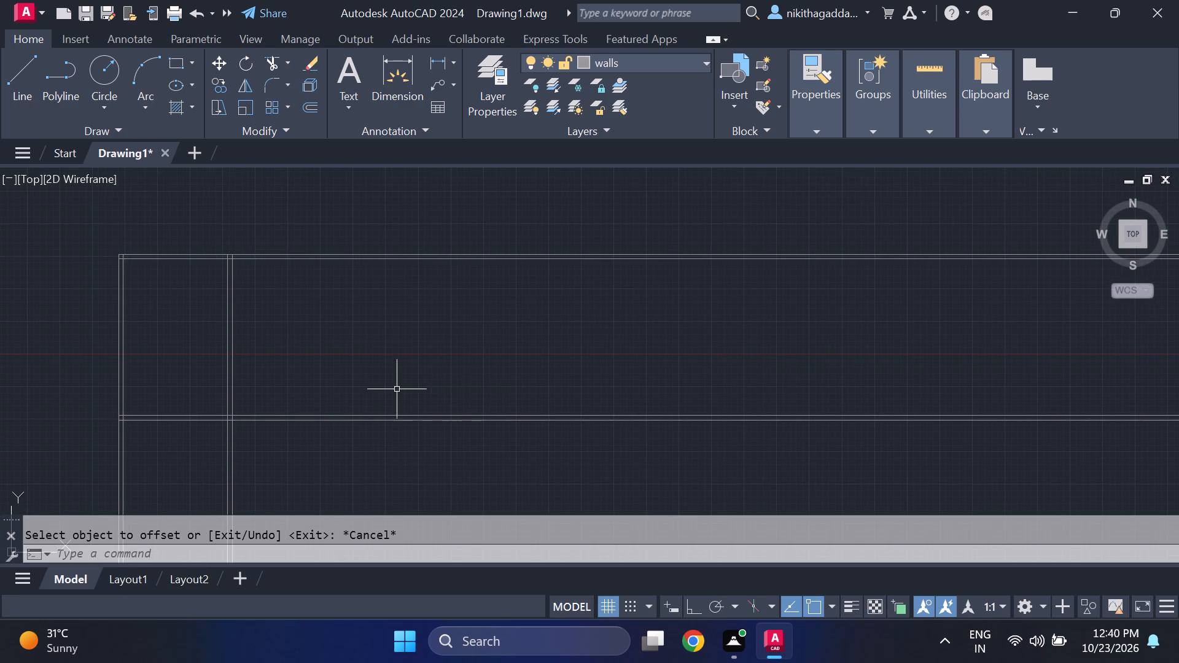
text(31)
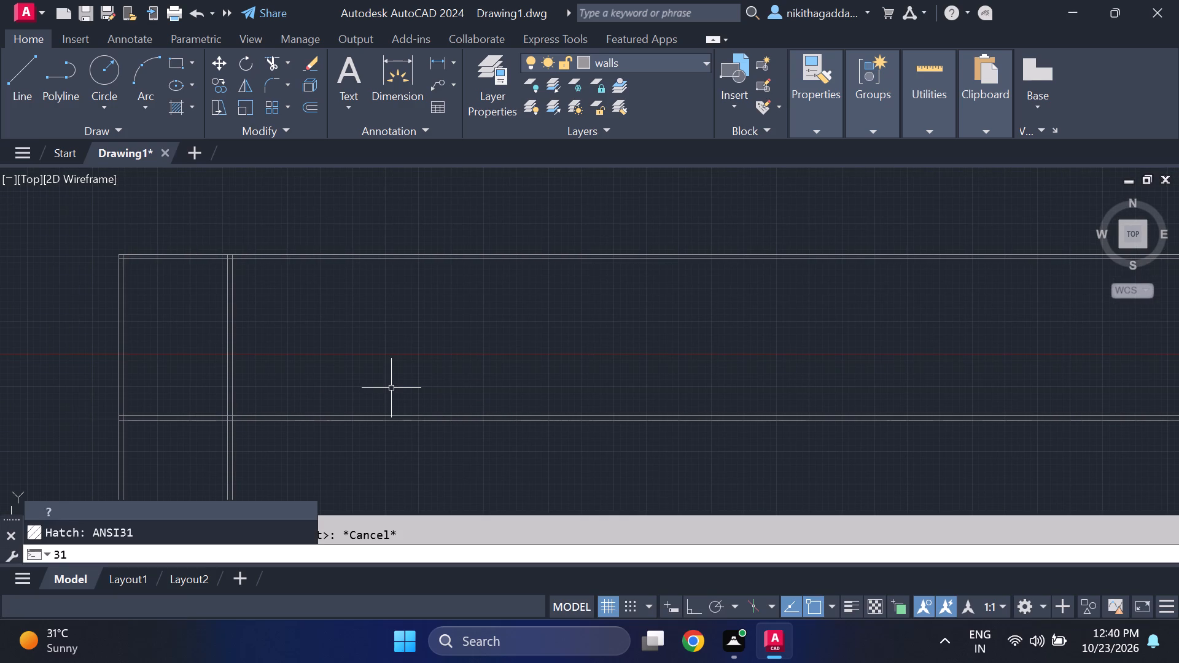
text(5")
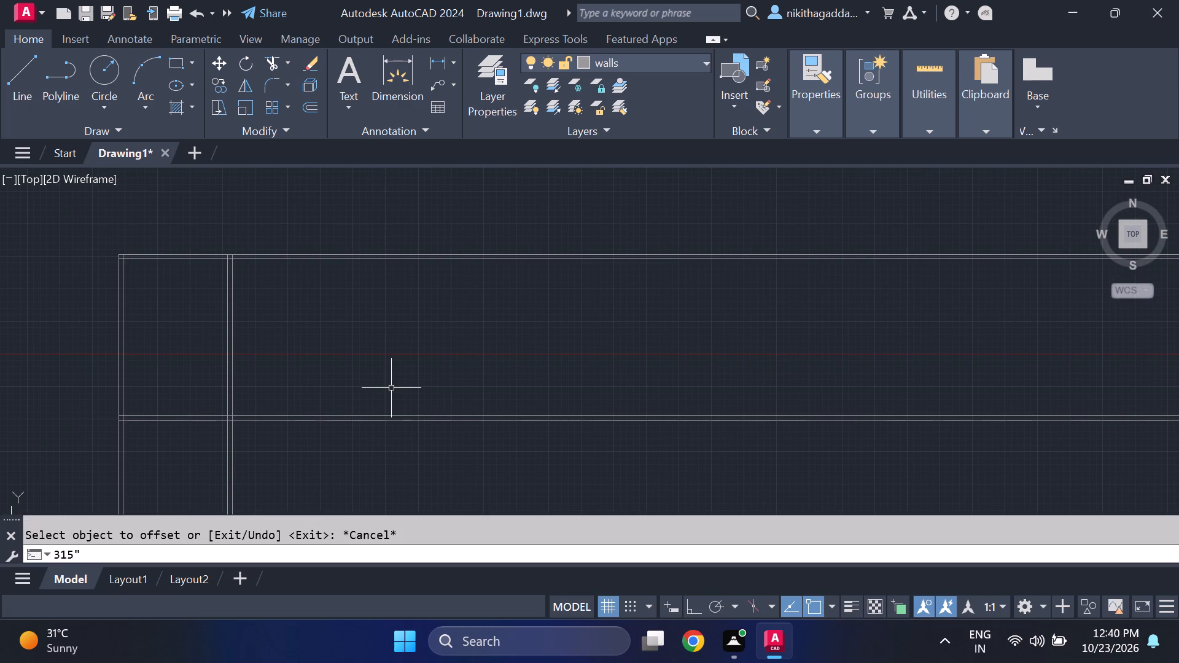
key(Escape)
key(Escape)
Offset the right-hand line of the first partition wall 315" to the right to mark the second room's width.
text(of)
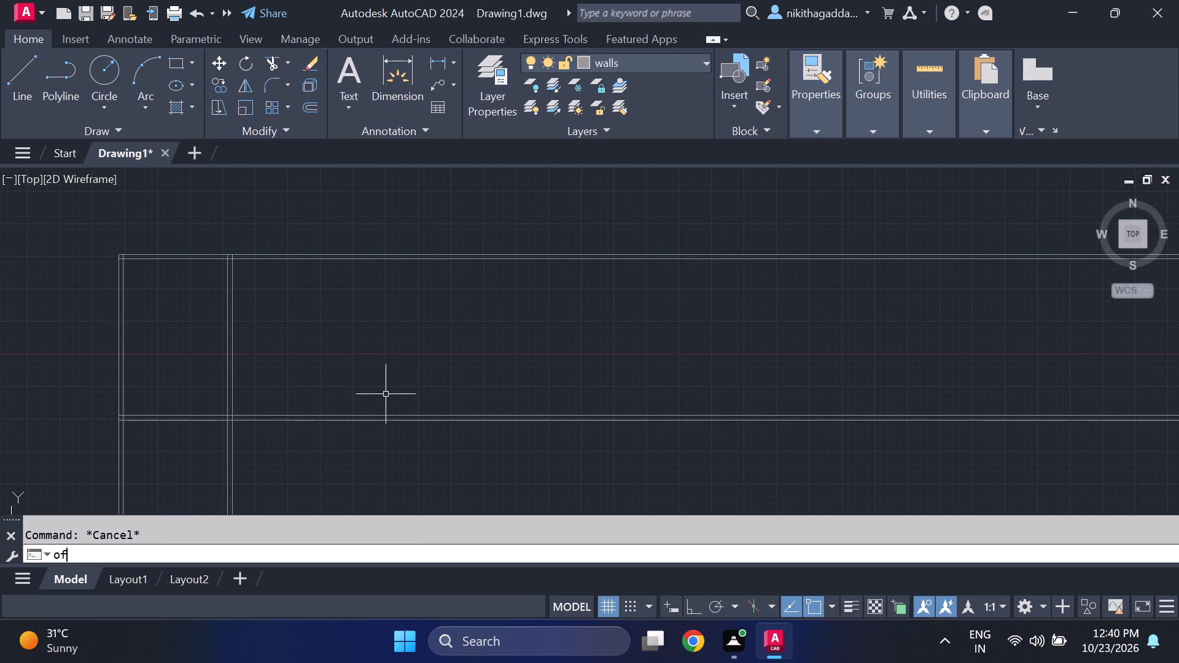
key(Return)
key(3)
key(1)
text(5")
key(Return)
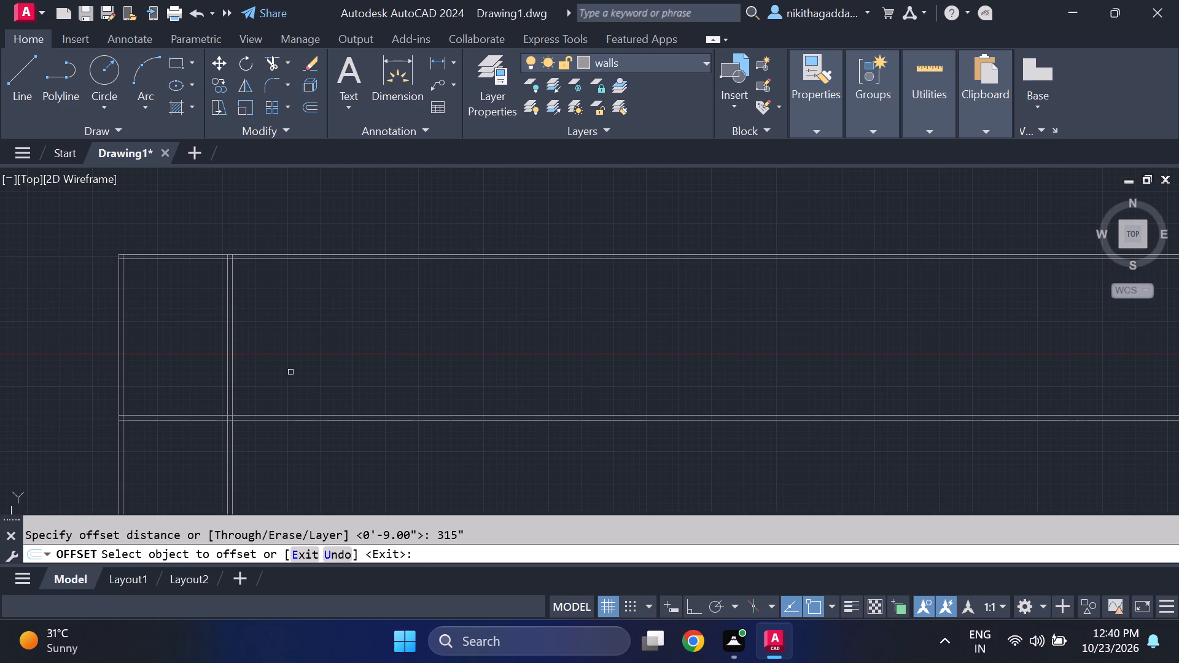
click(233, 314)
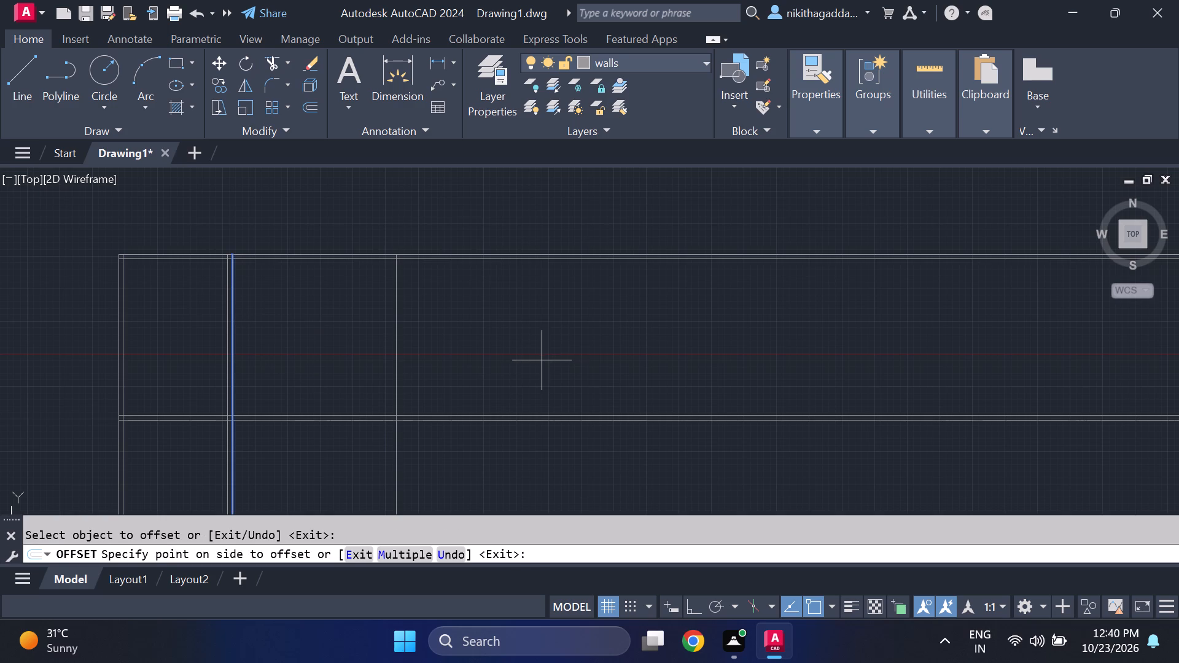
scroll(542, 360, down, 4)
scroll(537, 370, up, 3)
click(490, 343)
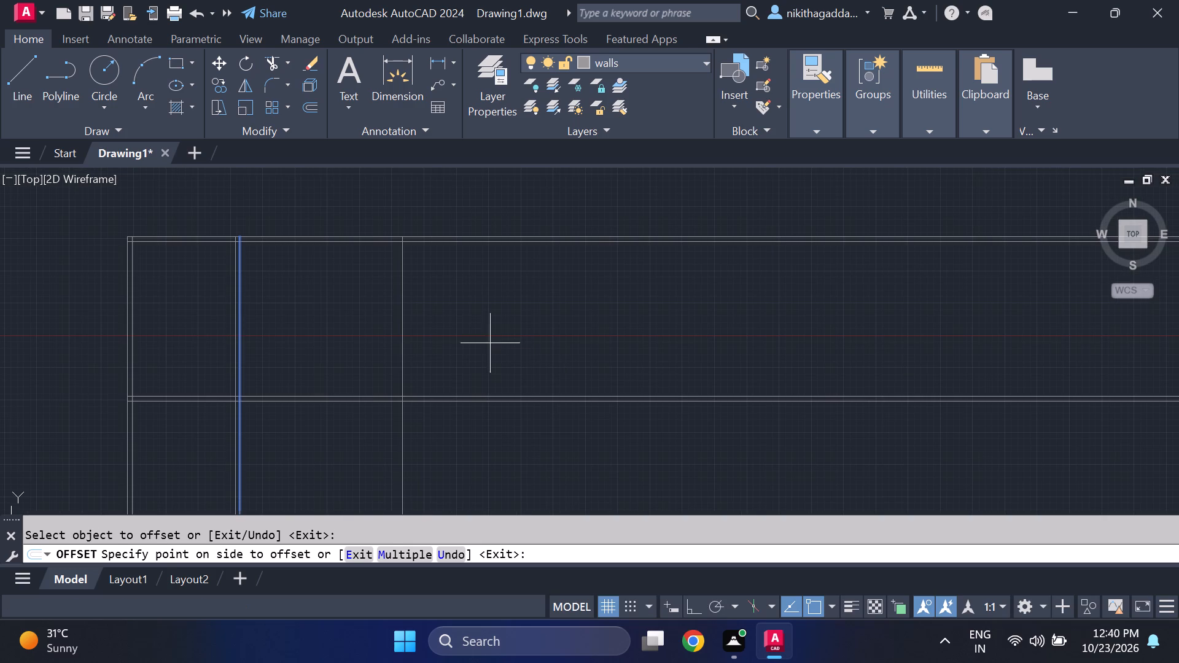
key(Escape)
Offset the vertical line bounding the second room 9" to the right for the second partition wall's thickness.
text(of)
key(Return)
text(9")
key(Return)
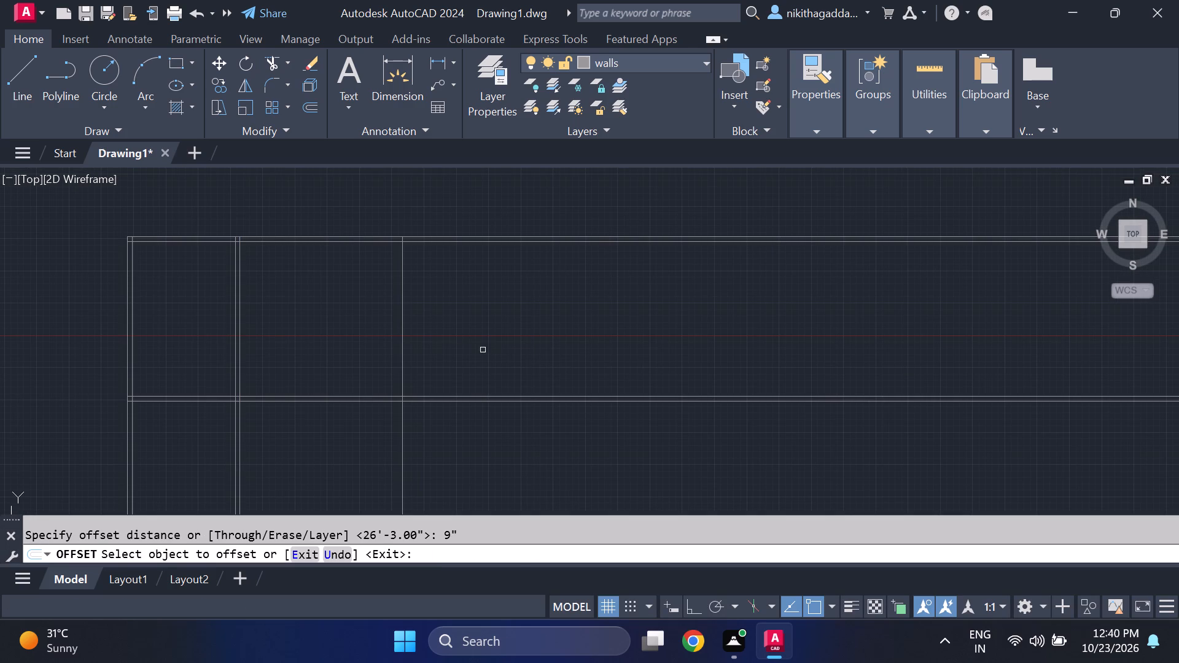
click(402, 285)
click(470, 299)
scroll(460, 308, down, 3)
key(Escape)
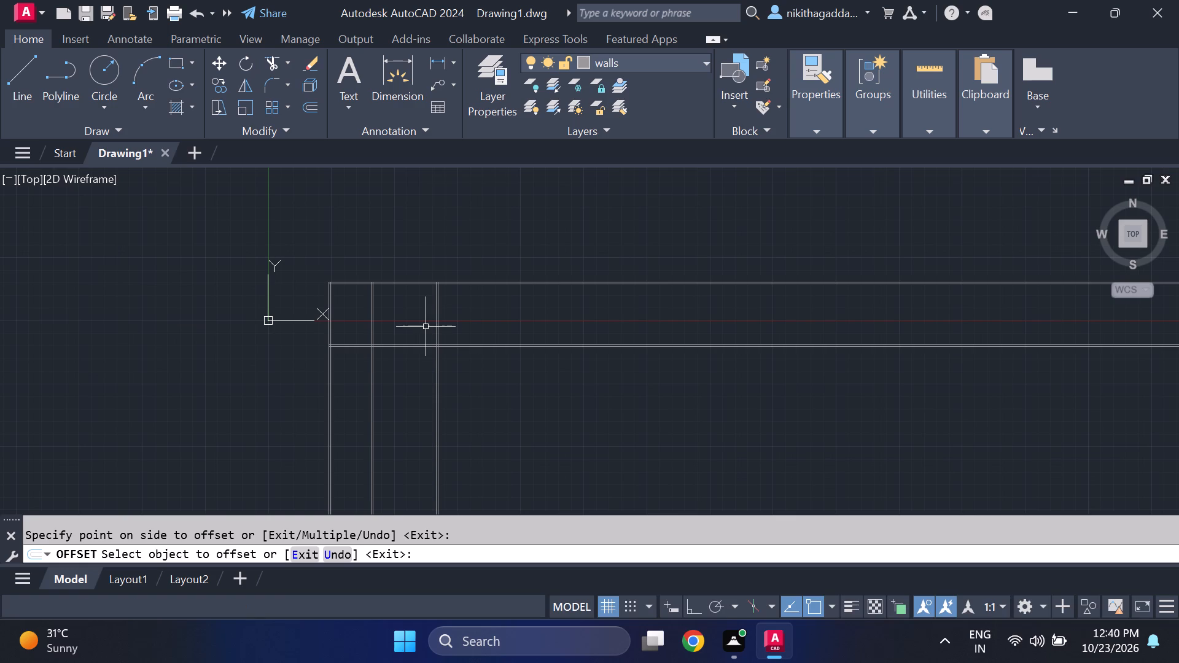
Trim both lines of the first partition wall where they extend below the horizontal cross wall.
scroll(371, 353, up, 1)
middle_drag(370, 363, 349, 360)
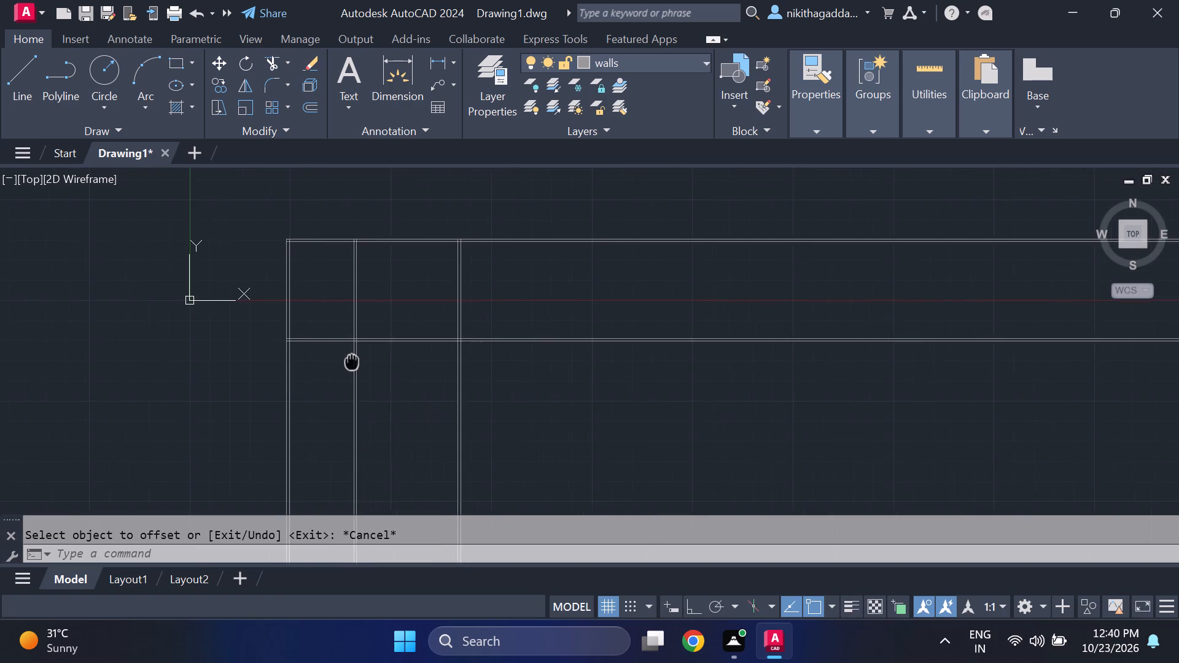
middle_drag(349, 360, 314, 338)
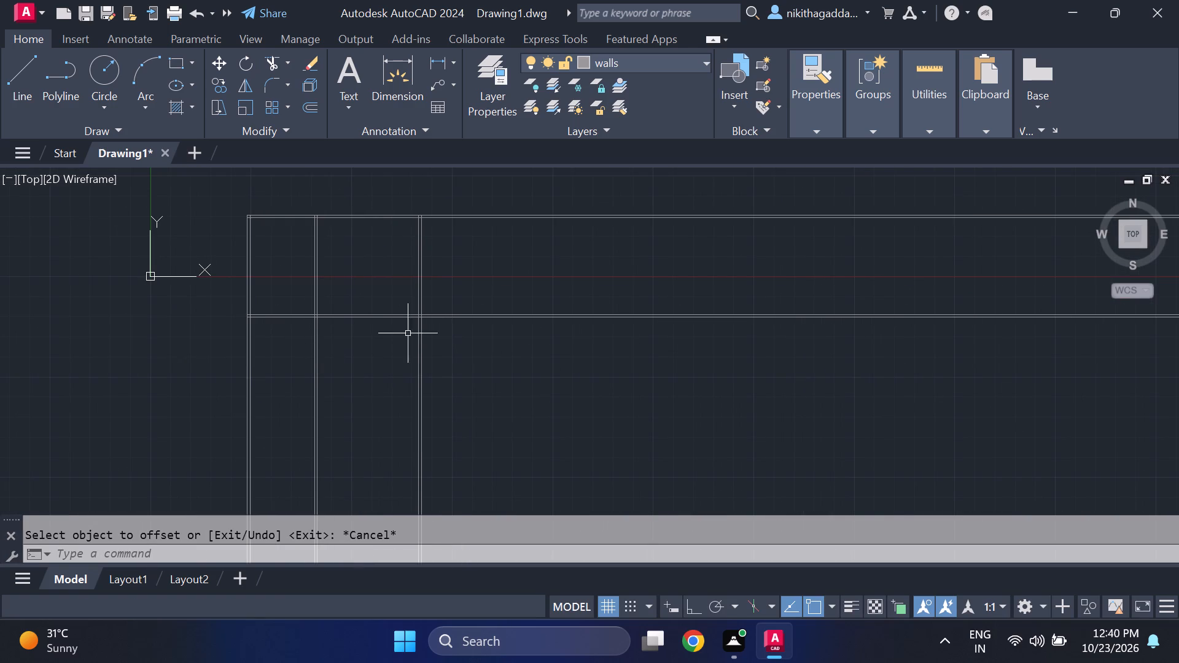
middle_drag(432, 362, 384, 328)
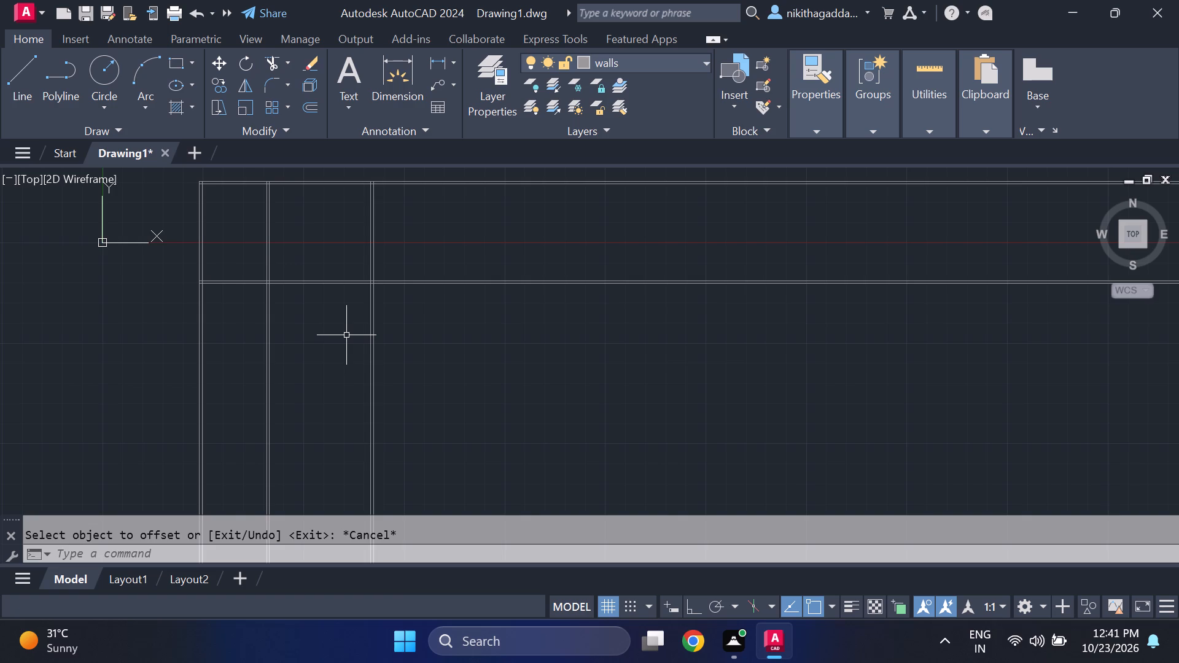
text(tr)
key(Return)
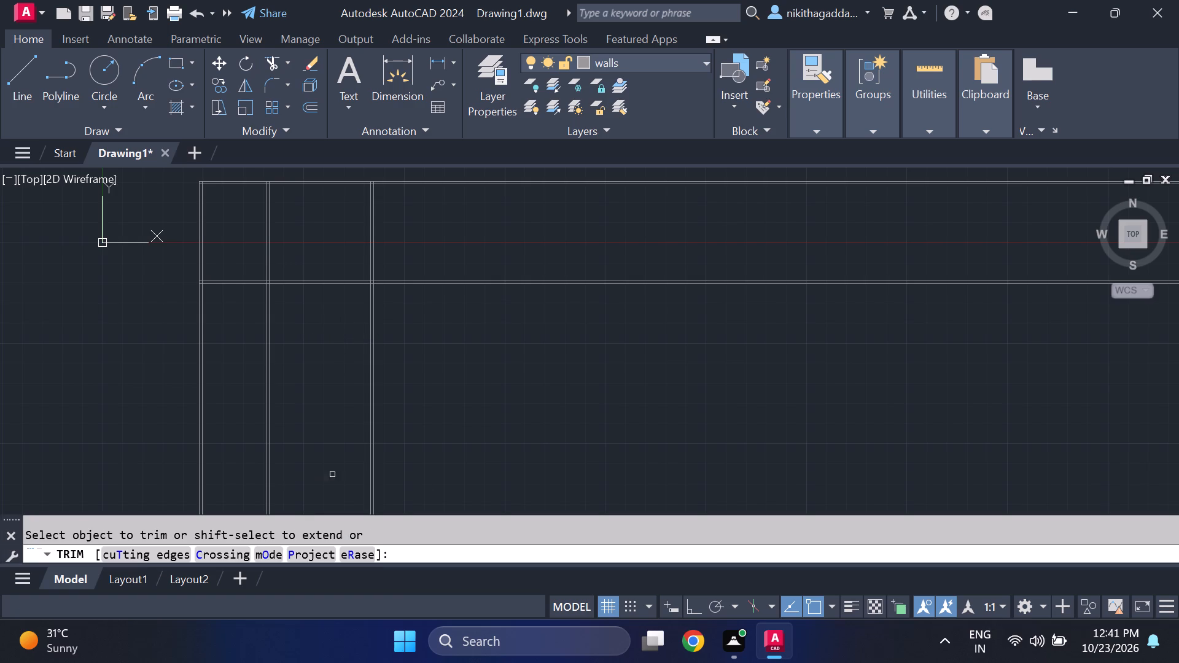
click(304, 341)
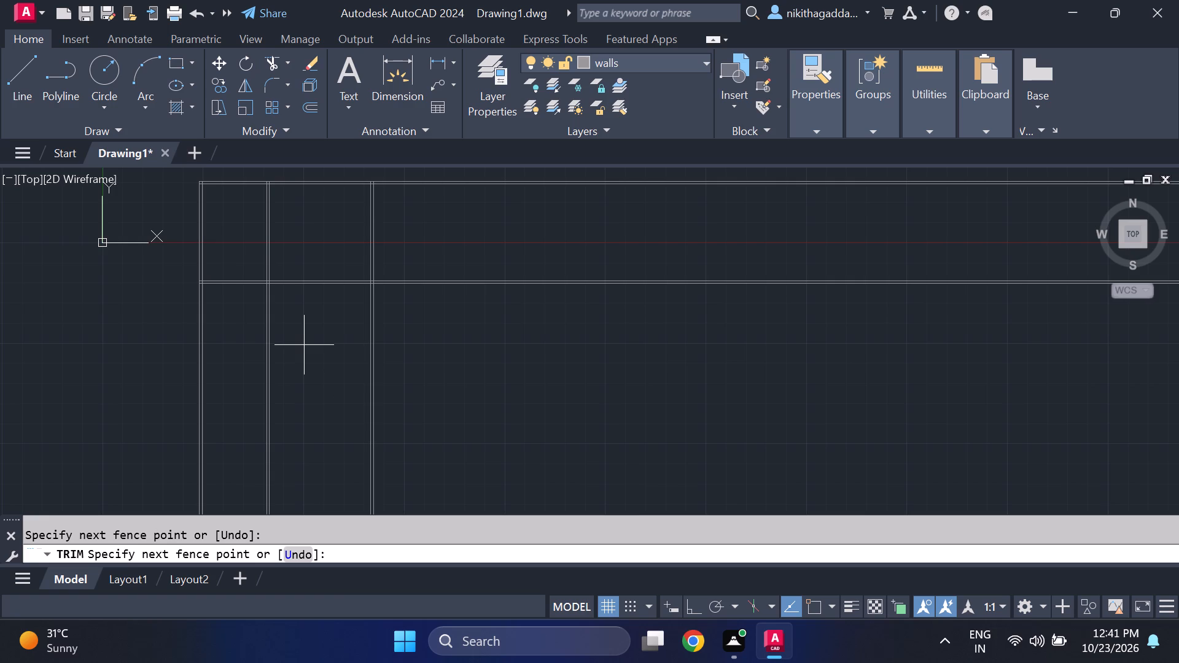
scroll(290, 320, up, 3)
middle_drag(307, 344, 347, 370)
scroll(363, 367, down, 2)
middle_drag(358, 362, 503, 371)
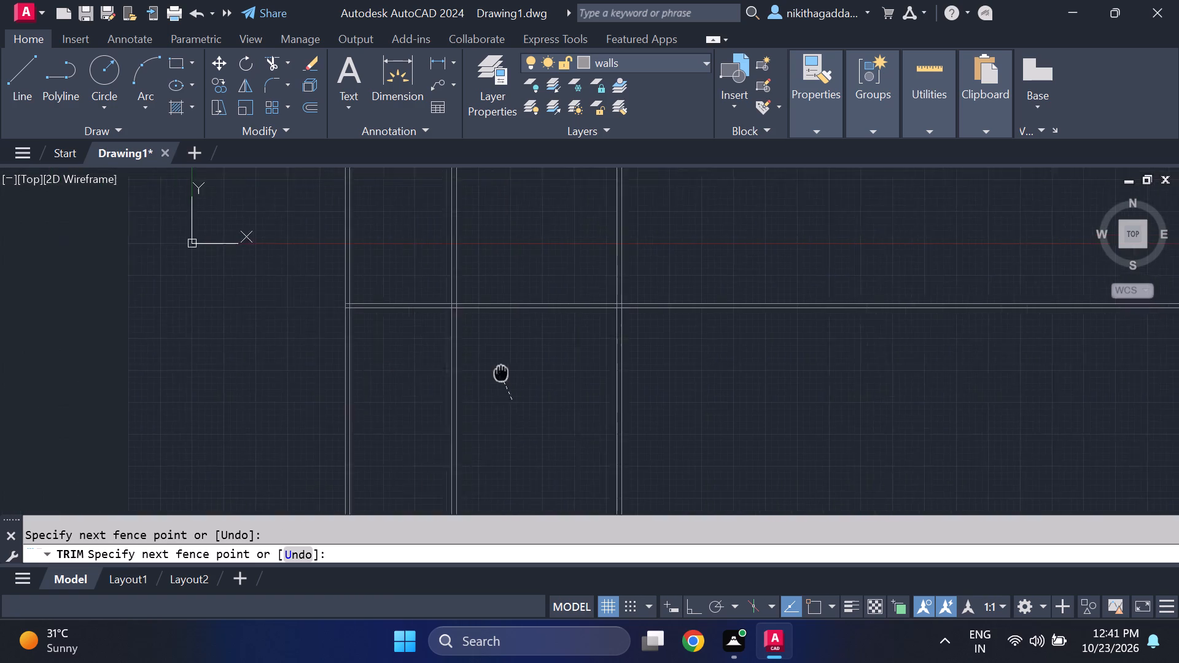
middle_drag(503, 371, 585, 393)
scroll(581, 394, up, 1)
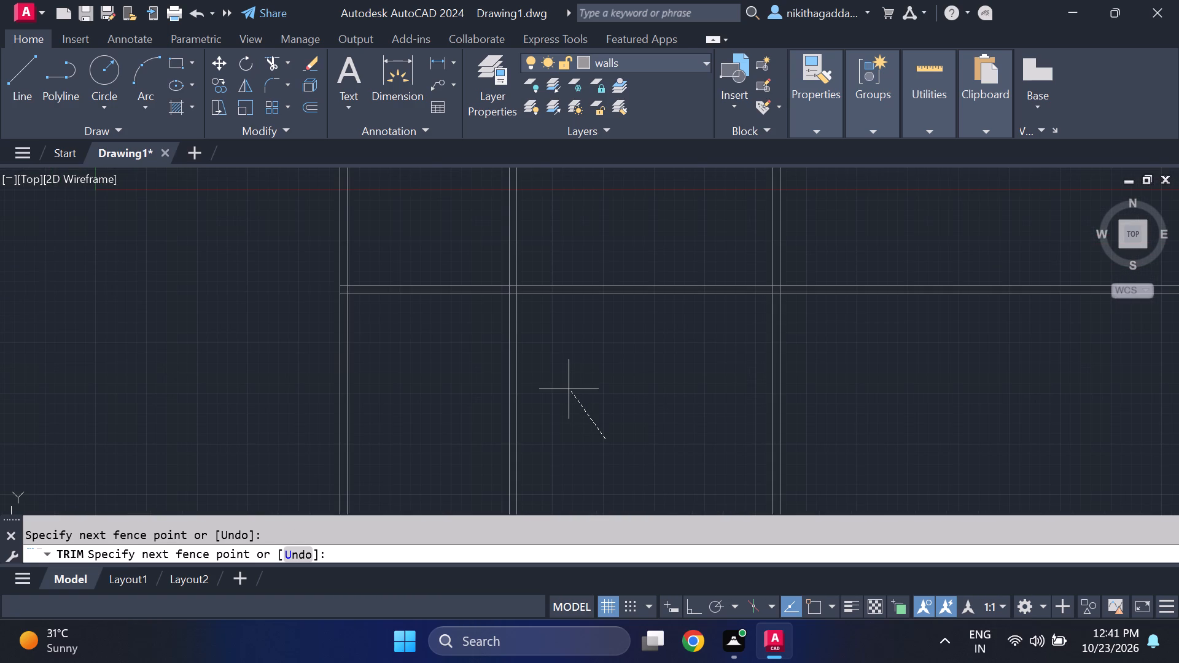
click(449, 390)
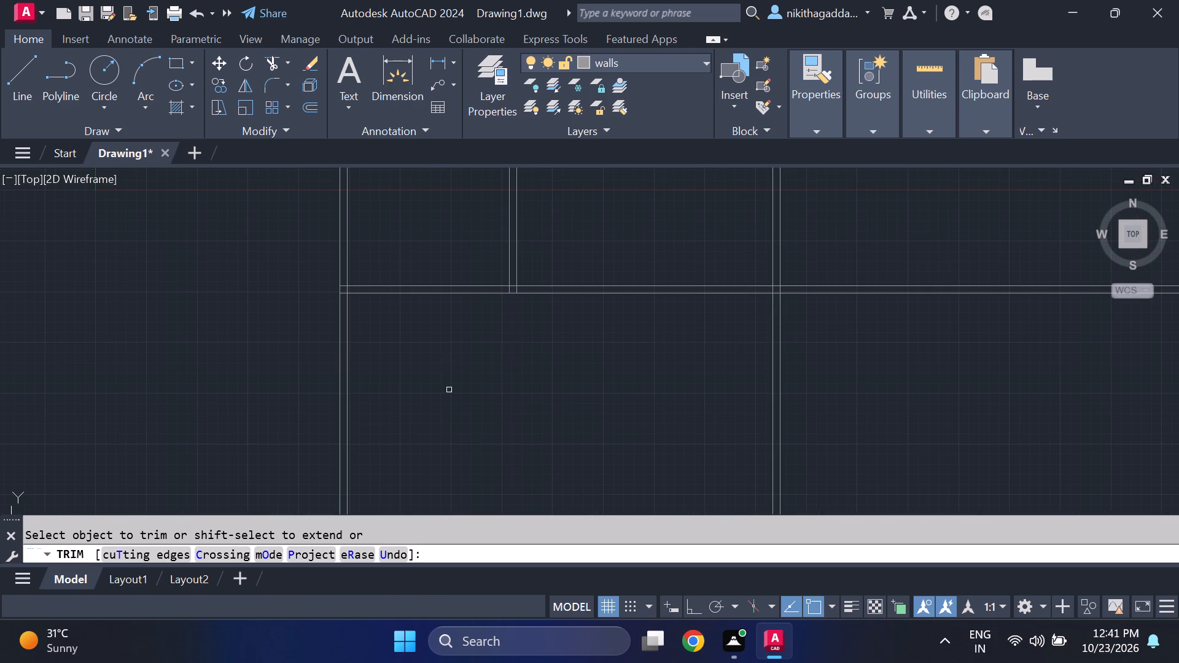
Trim both lines of the second partition wall where they extend below the horizontal cross wall.
scroll(491, 369, down, 4)
scroll(514, 405, up, 2)
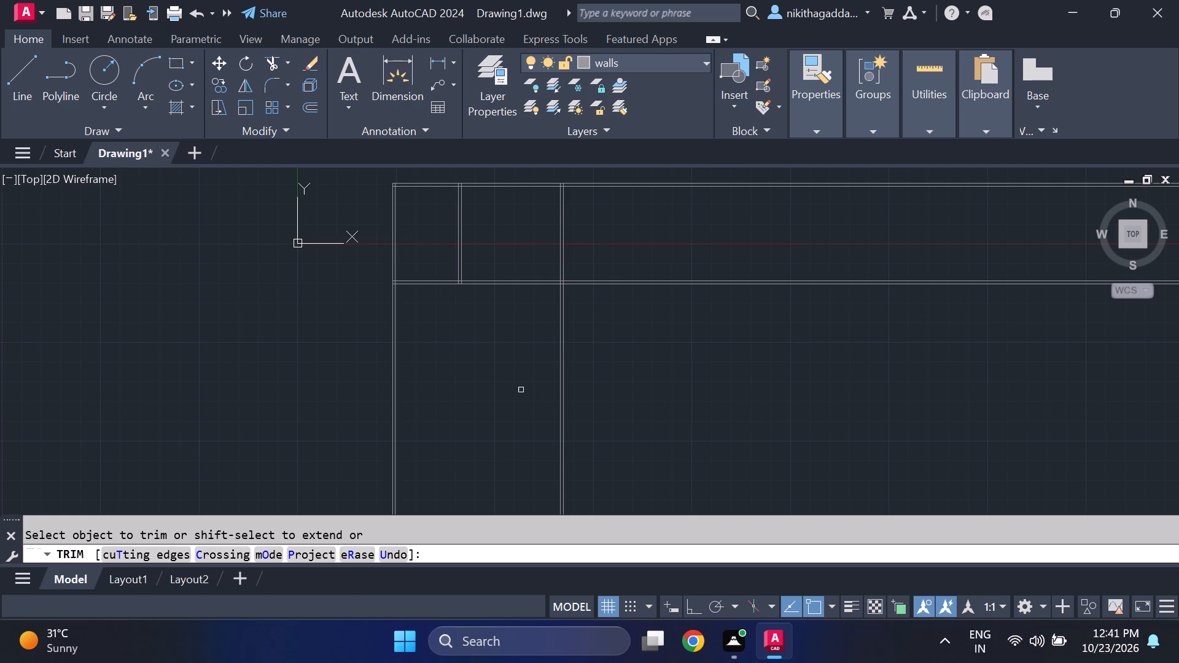
middle_drag(526, 351, 524, 368)
drag(600, 347, 423, 441)
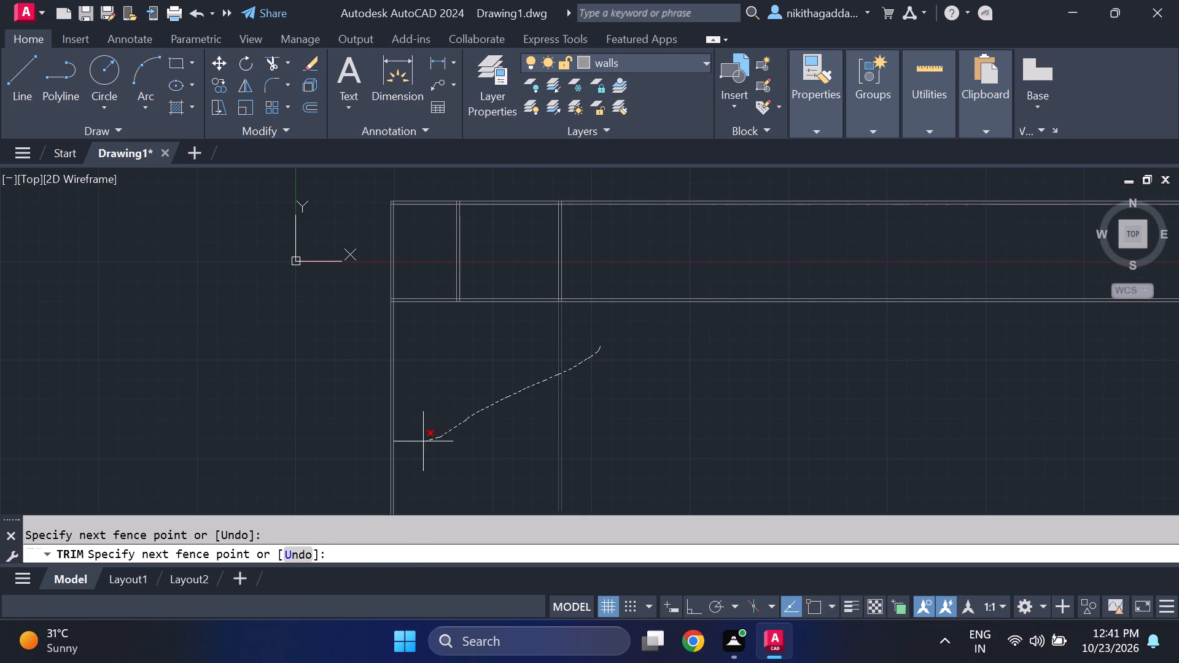
scroll(482, 375, up, 2)
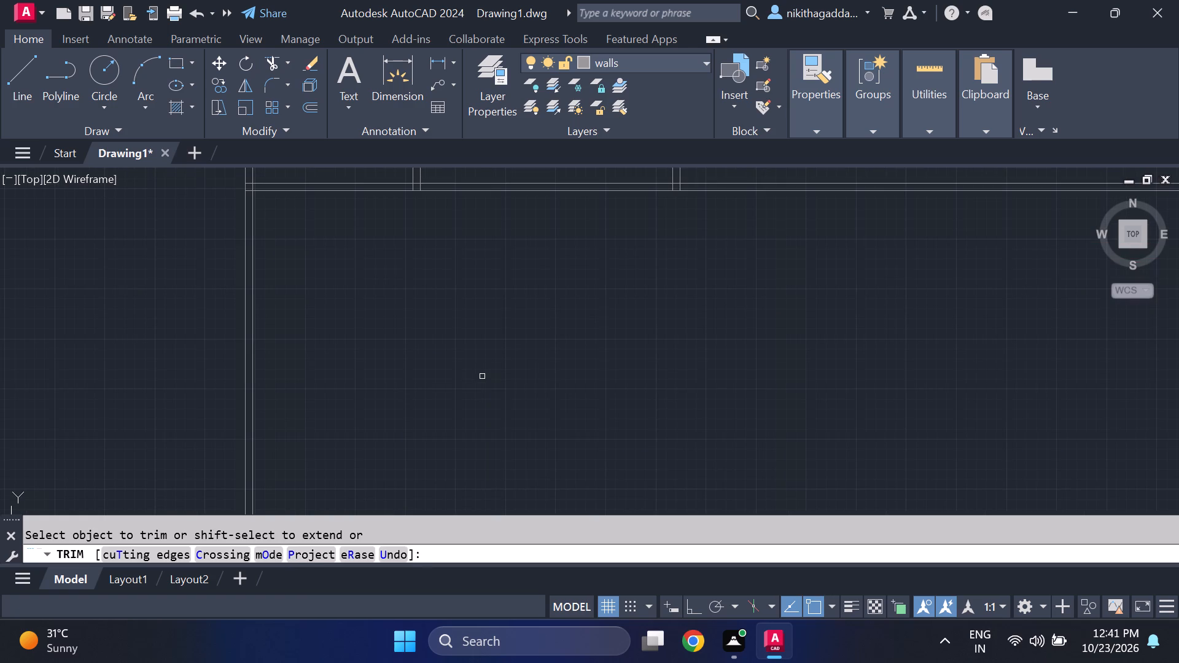
scroll(481, 384, up, 1)
middle_drag(482, 384, 471, 412)
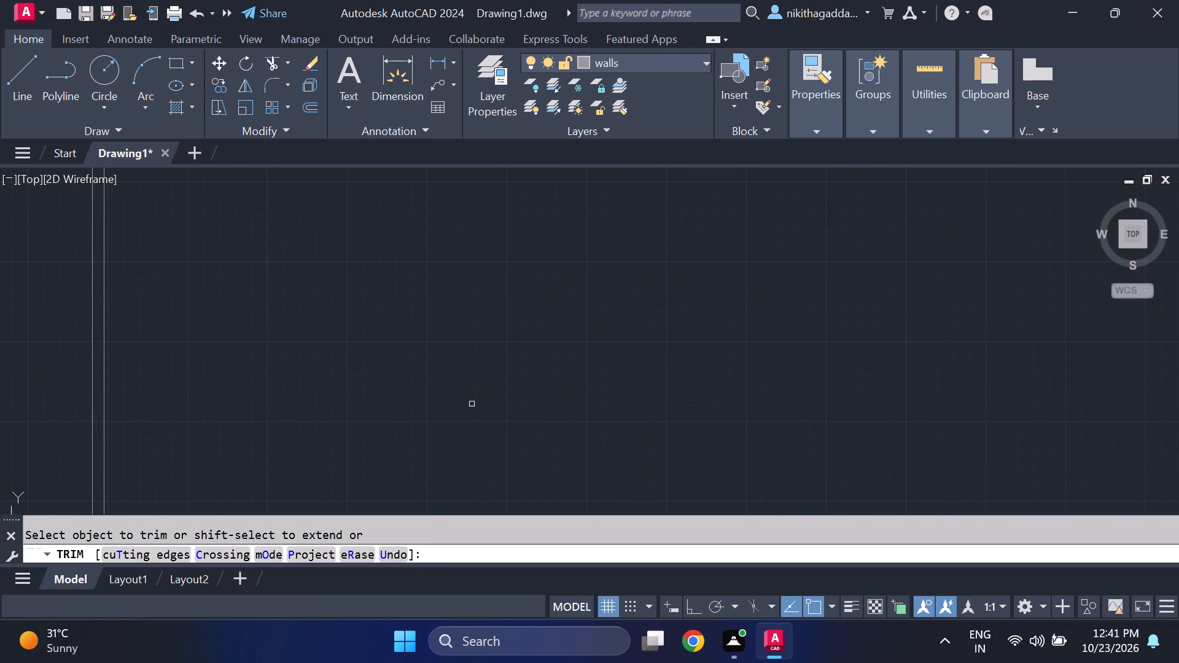
key(Escape)
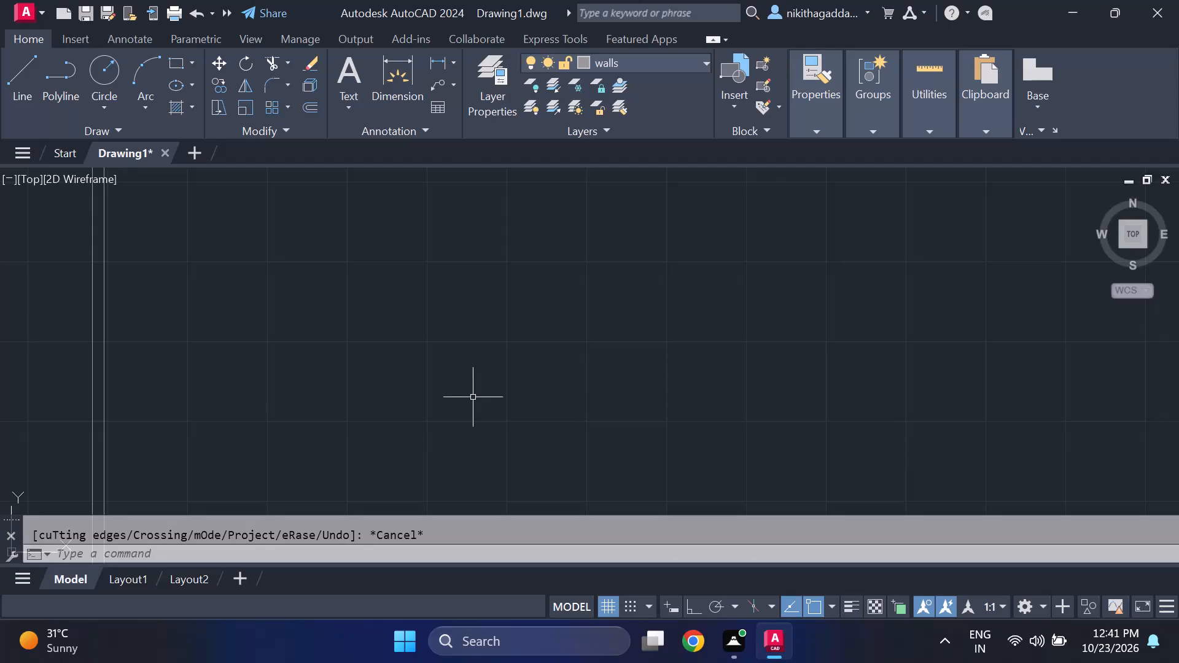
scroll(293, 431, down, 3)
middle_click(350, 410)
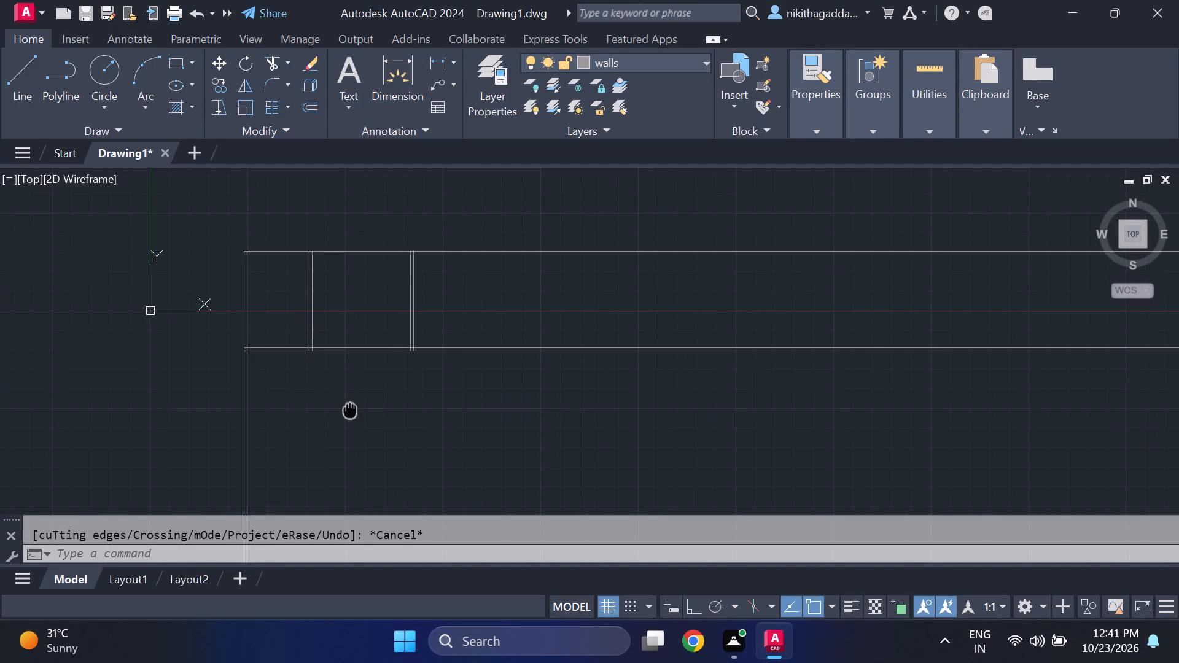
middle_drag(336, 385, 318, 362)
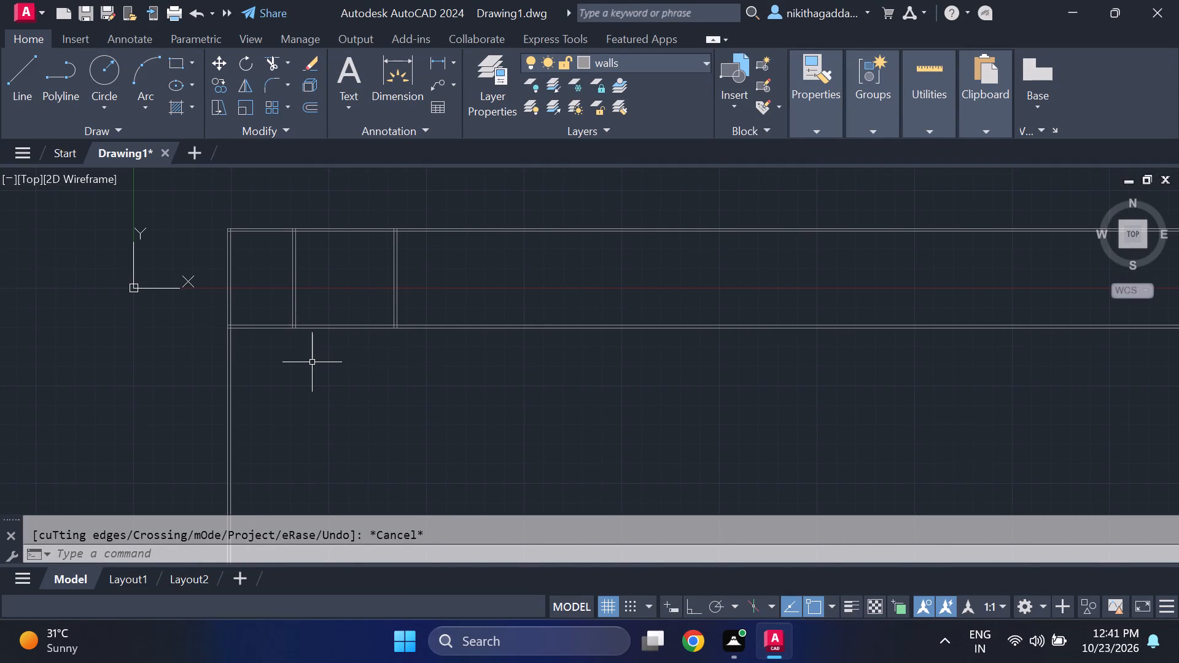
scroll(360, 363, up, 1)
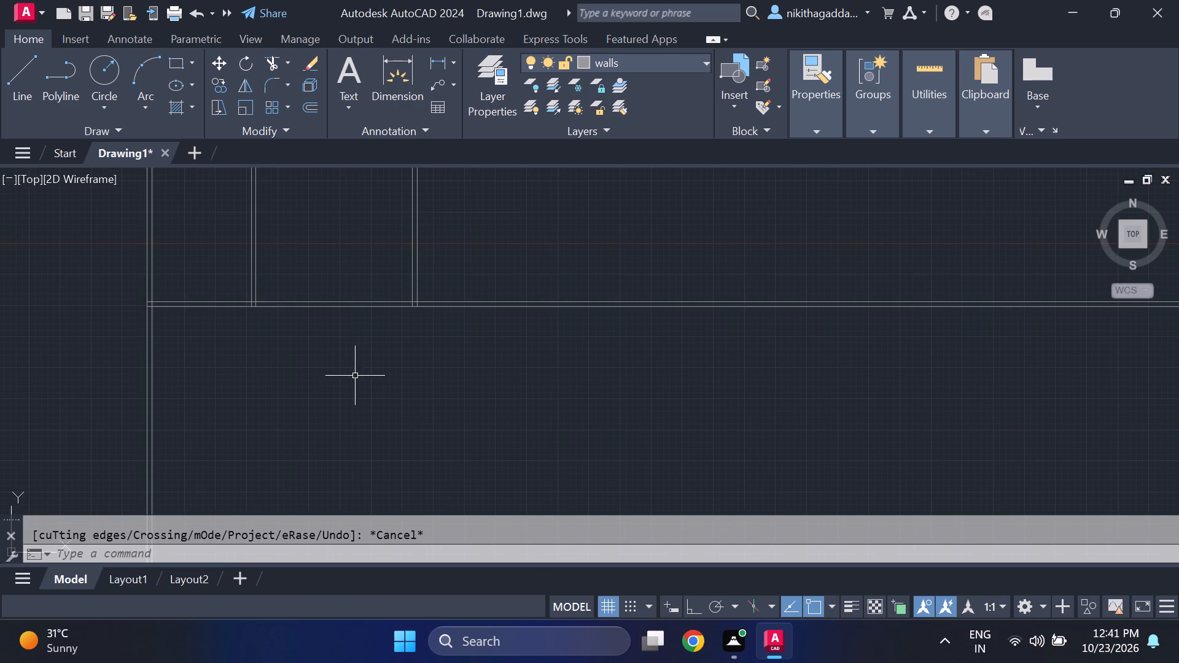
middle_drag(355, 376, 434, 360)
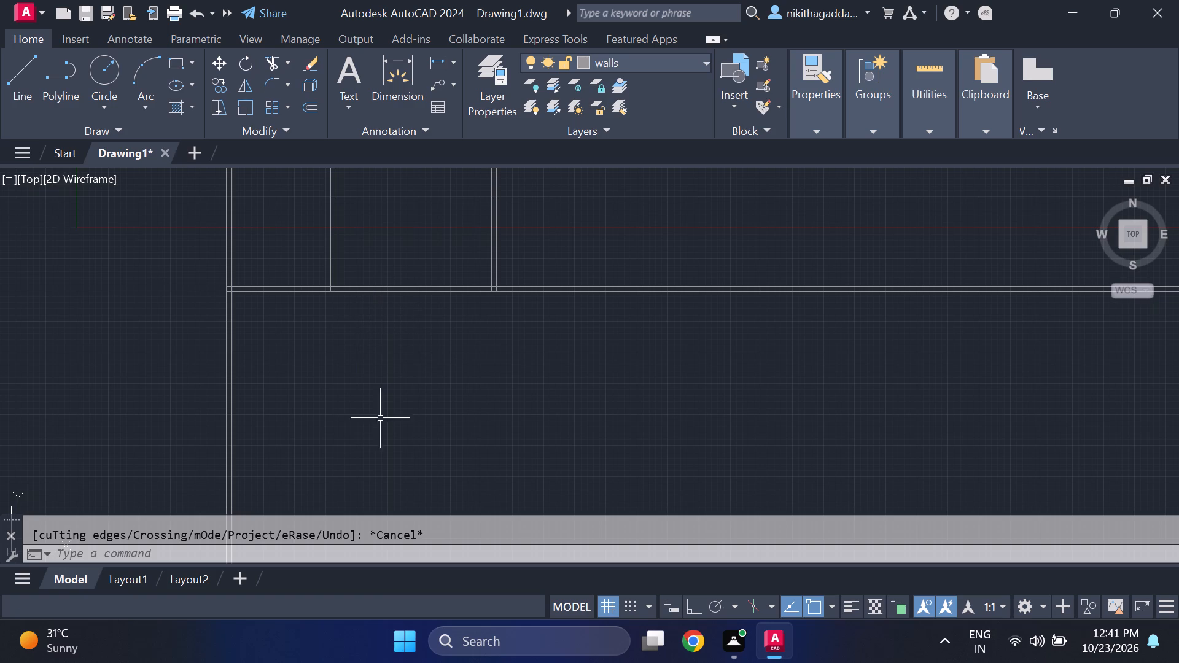
Draw a vertical line straight down, with Ortho on, from the cross wall's lower line between the left outer wall and first upper partition.
scroll(385, 470, down, 3)
middle_drag(384, 470, 398, 457)
scroll(384, 469, up, 1)
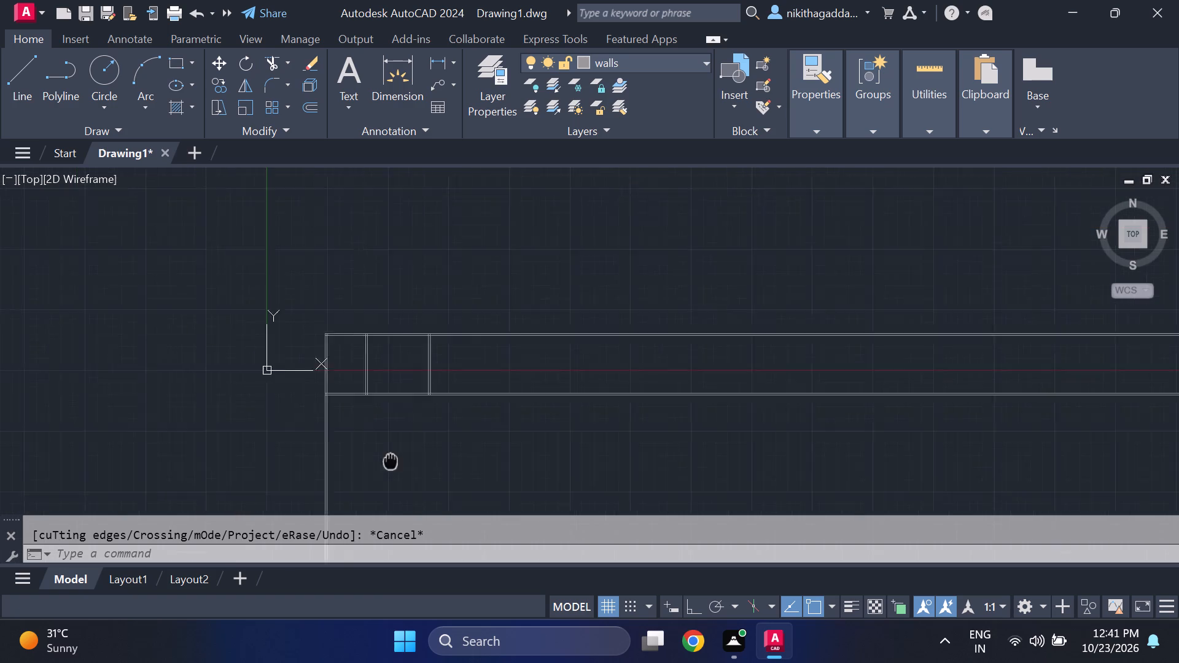
middle_drag(398, 457, 446, 424)
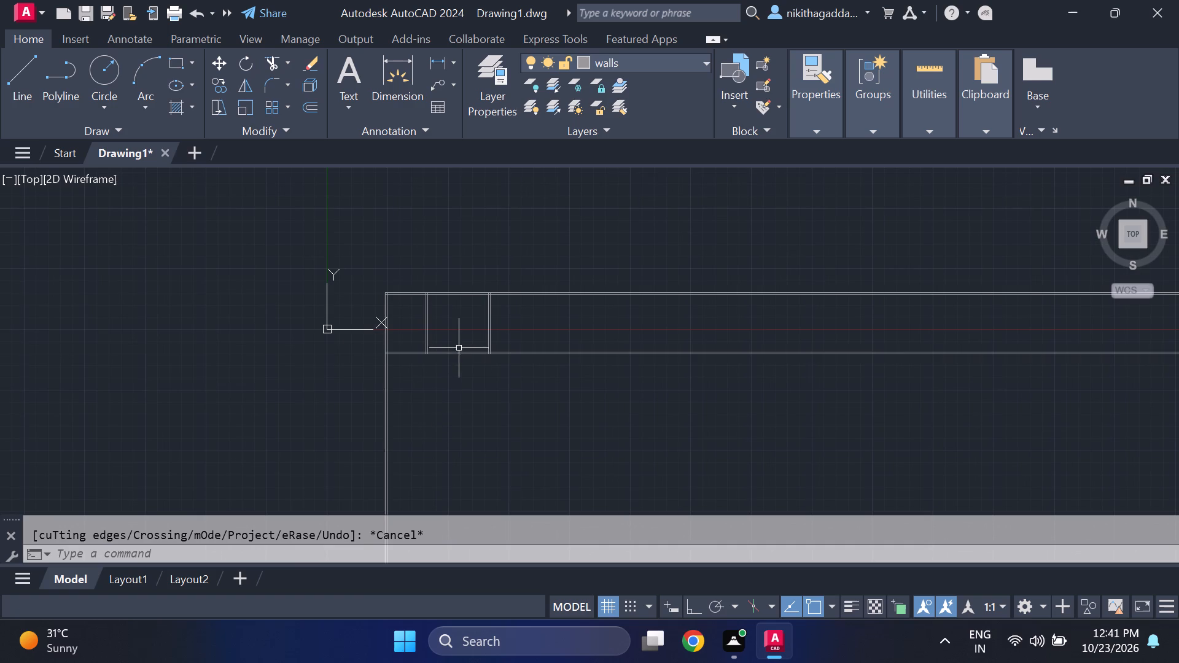
scroll(407, 364, up, 2)
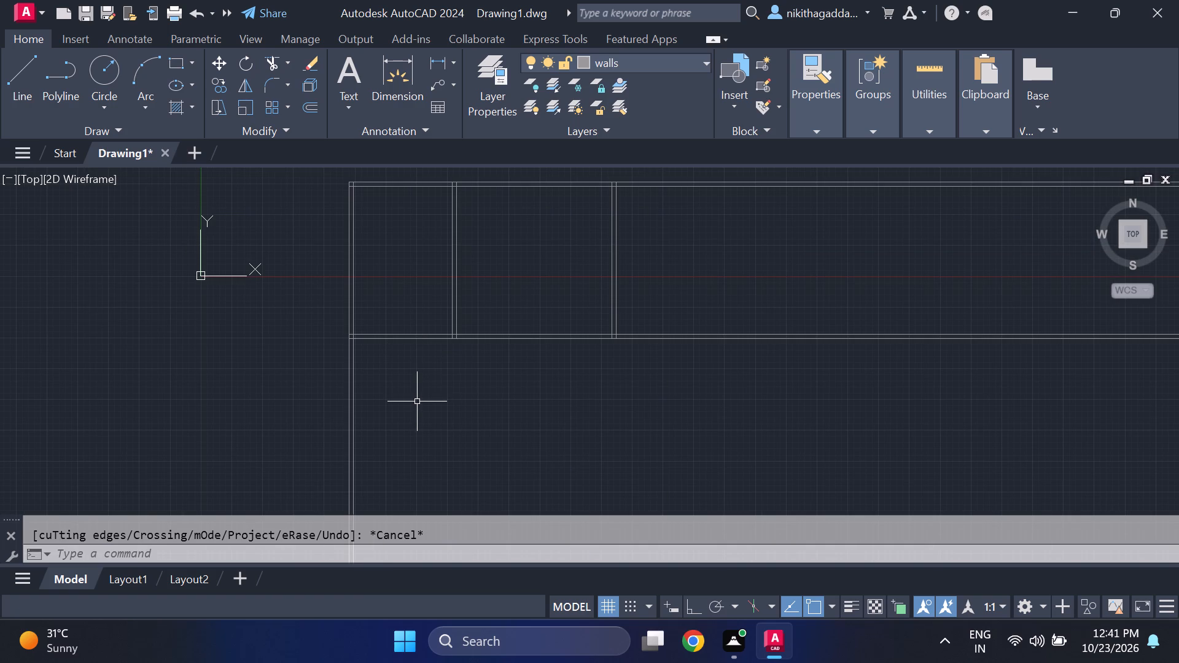
key(l)
key(Return)
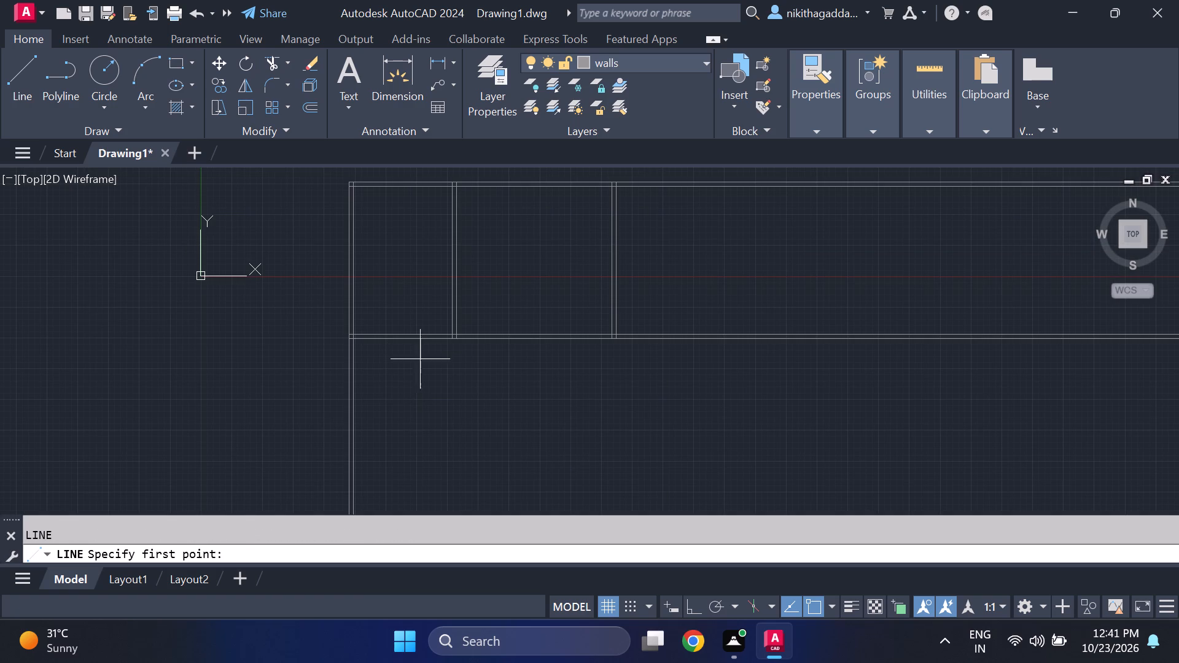
scroll(420, 343, up, 2)
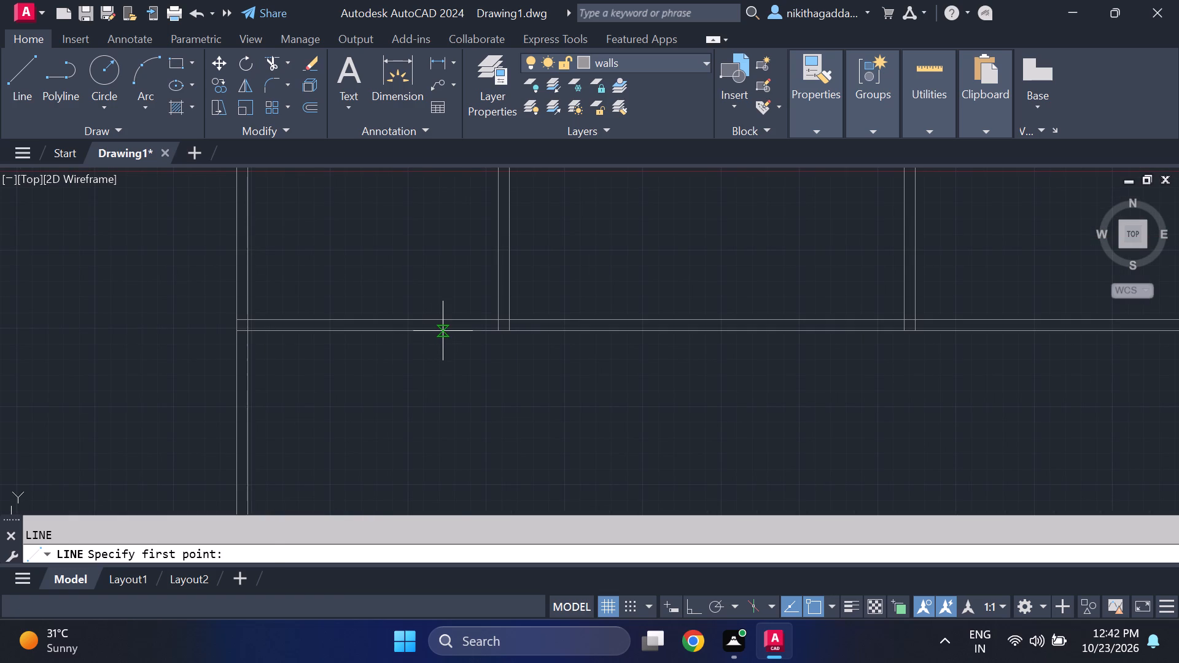
click(443, 331)
scroll(429, 456, up, 1)
middle_drag(429, 456, 479, 346)
key(F8)
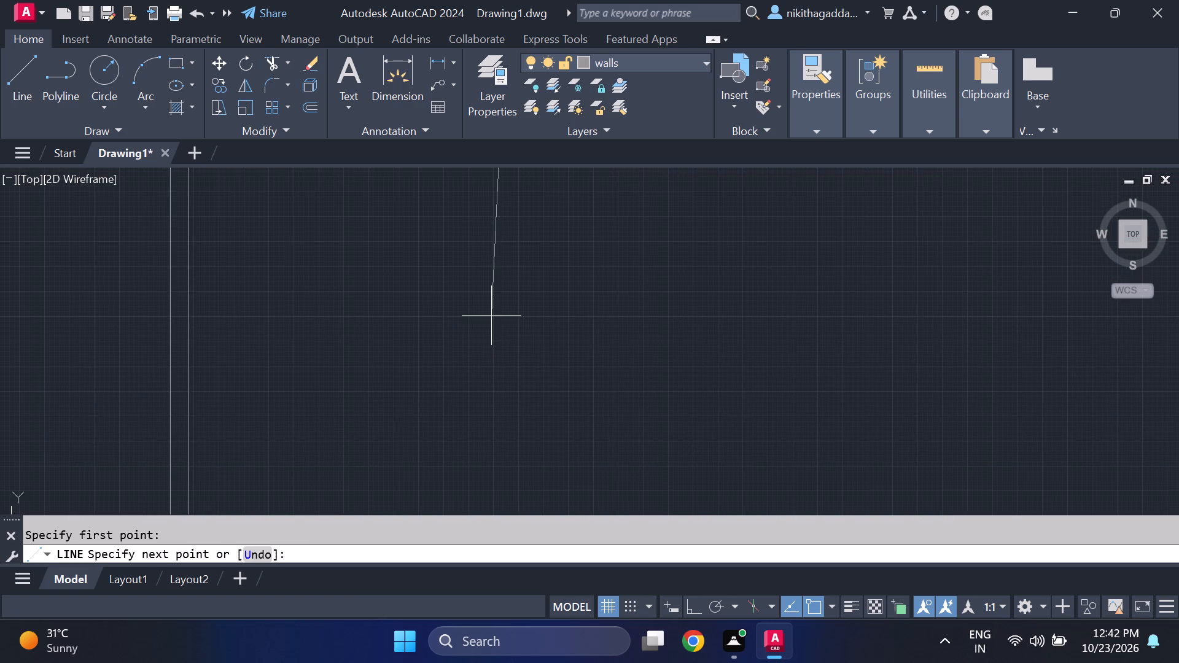
scroll(496, 322, down, 4)
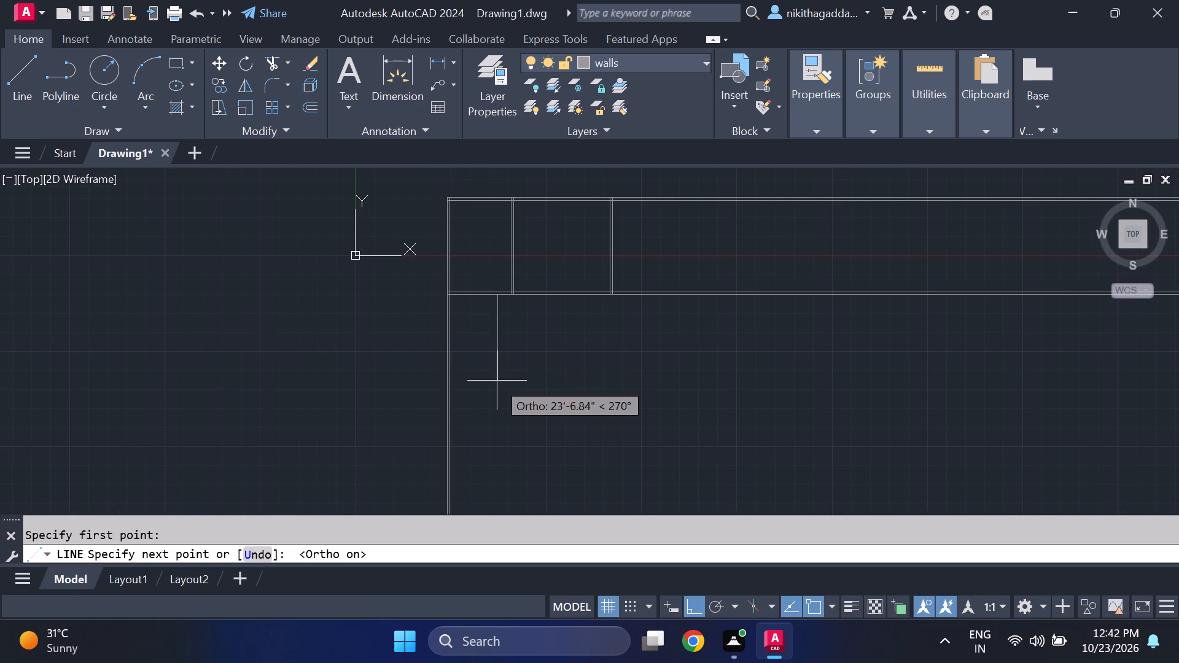
click(494, 436)
key(Escape)
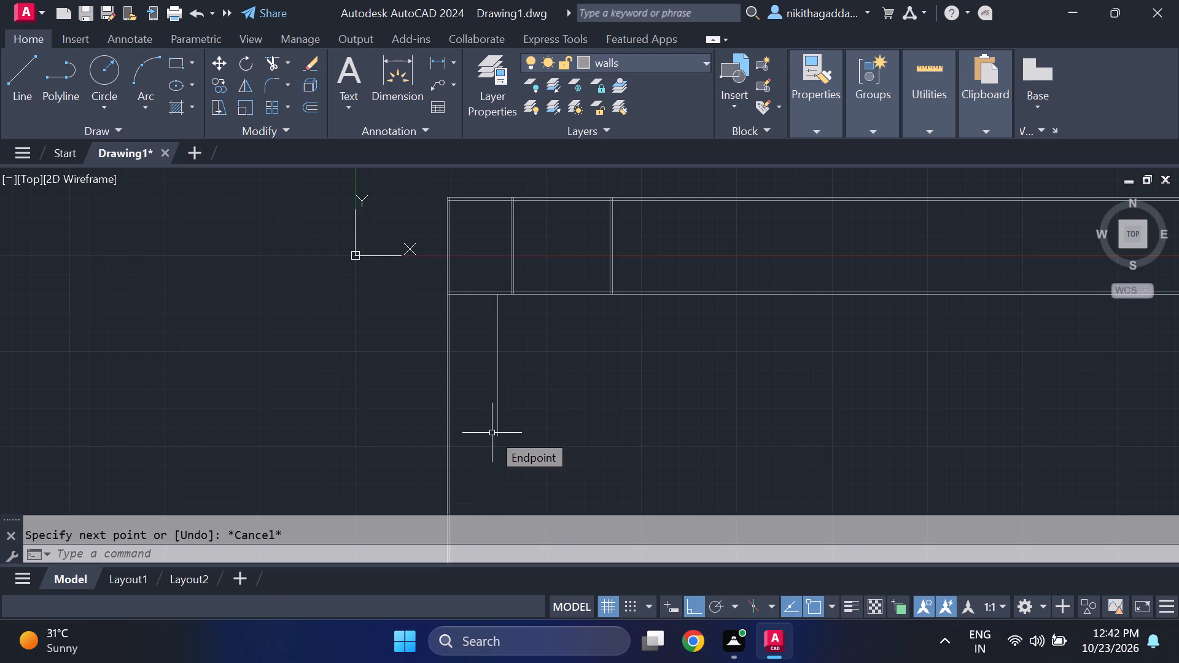
Offset the new vertical line below the cross wall 9" to the right for the lower partition wall's thickness.
scroll(468, 416, up, 2)
middle_drag(469, 374, 455, 479)
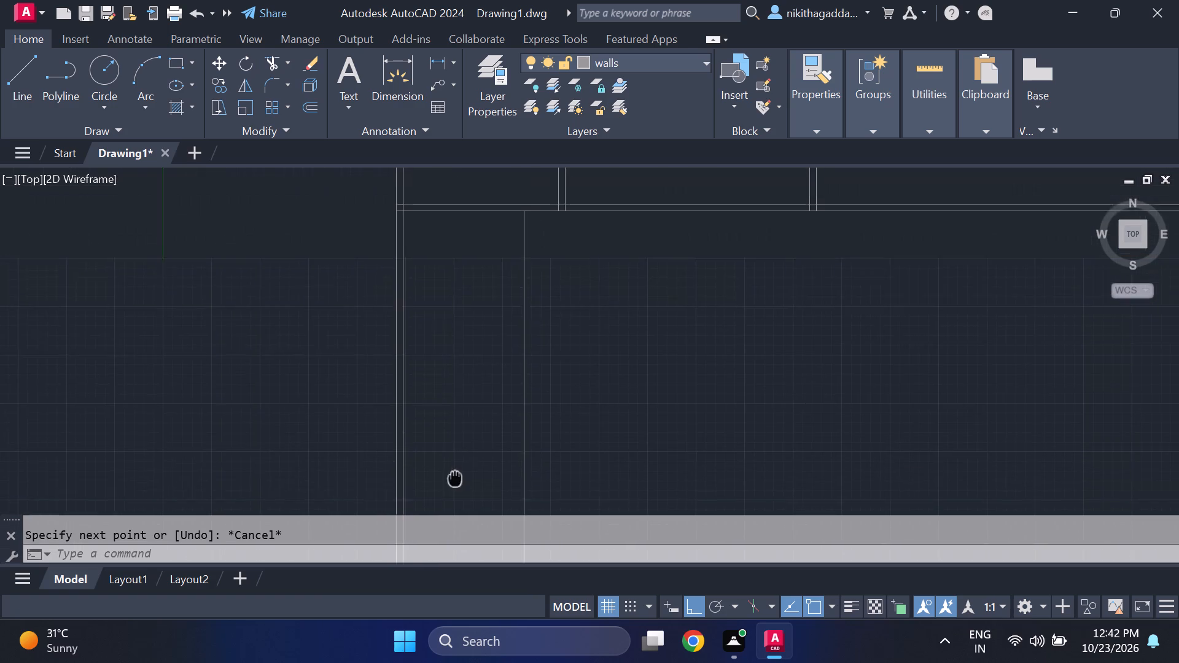
middle_drag(455, 479, 456, 490)
text(of)
key(Return)
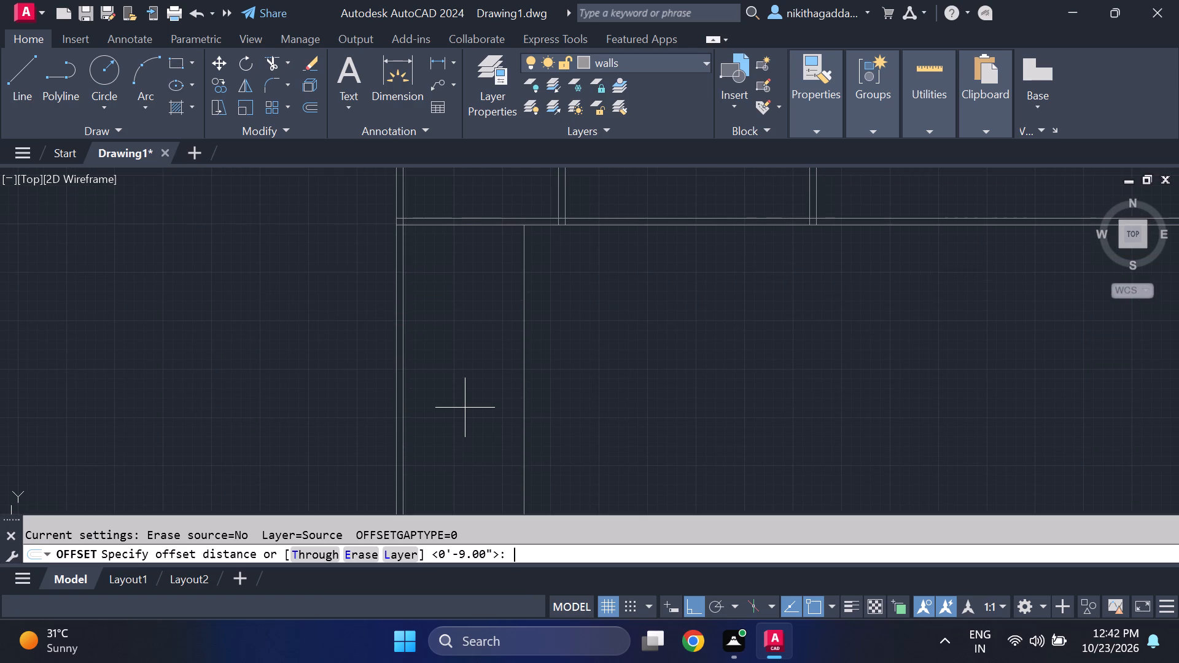
text(9")
key(Return)
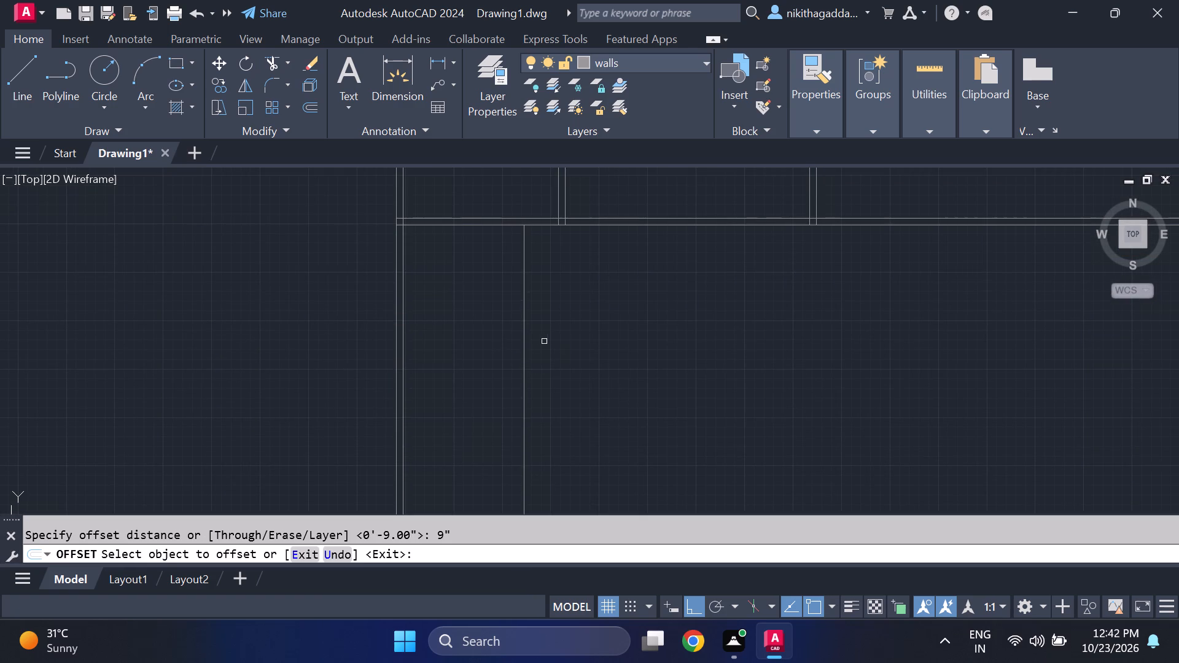
click(524, 328)
click(567, 335)
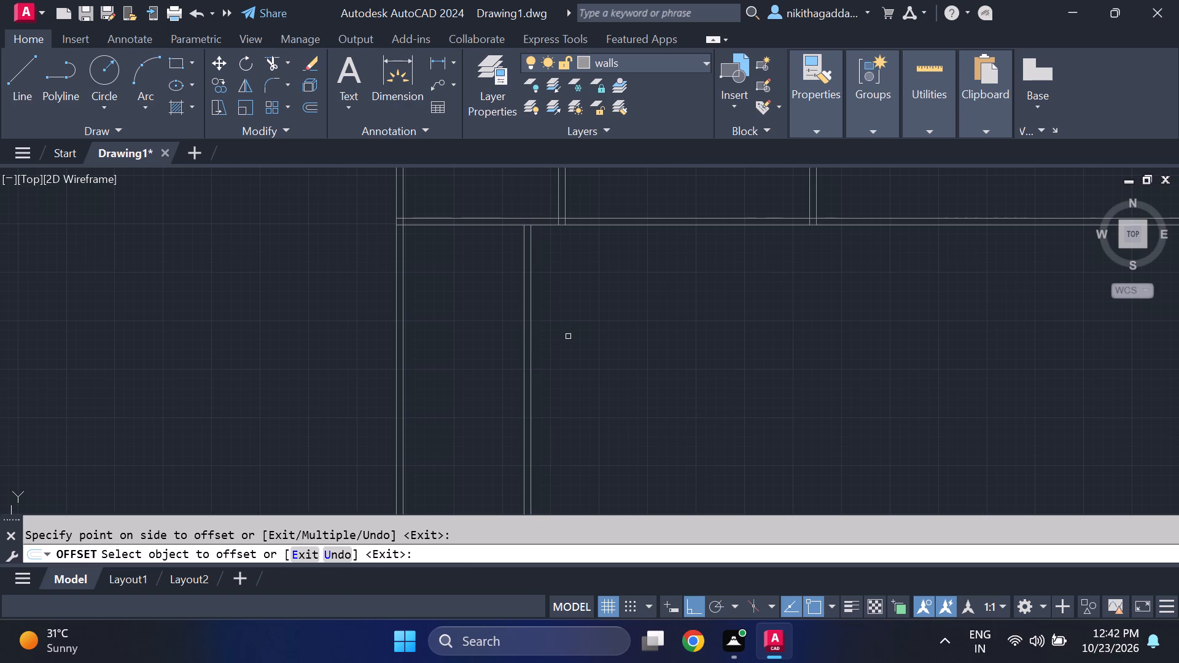
key(Escape)
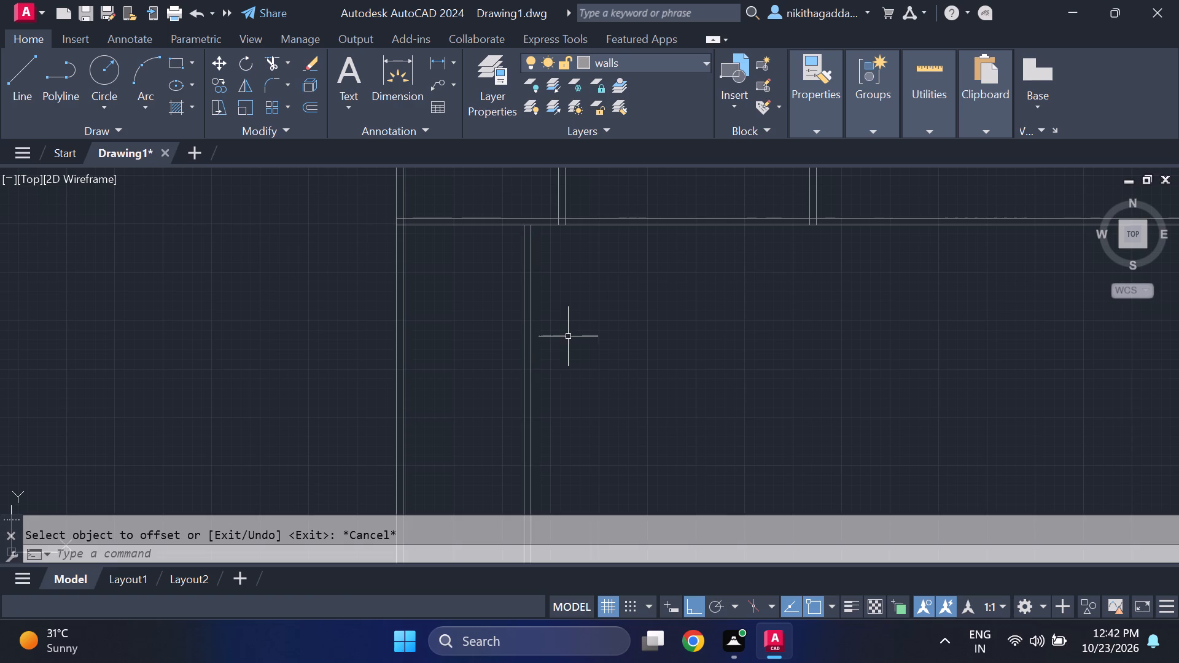
Move both lines of the lower partition wall slightly to the right along the cross wall's lower line.
drag(554, 257, 543, 277)
click(497, 309)
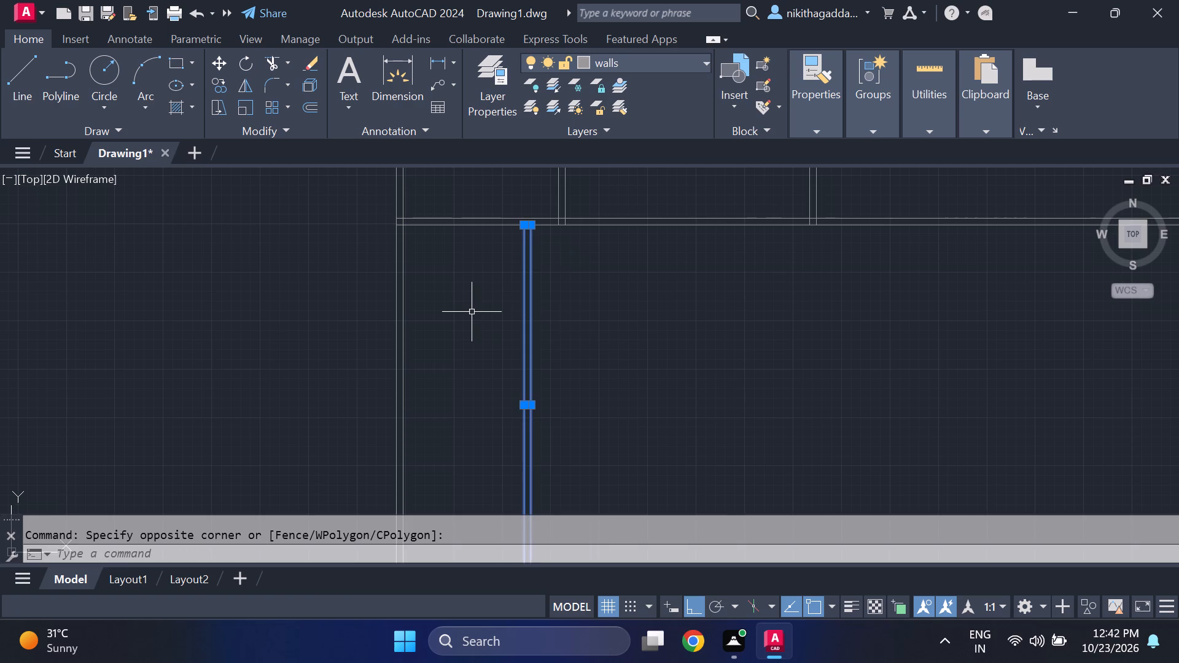
key(m)
key(Return)
scroll(521, 215, up, 2)
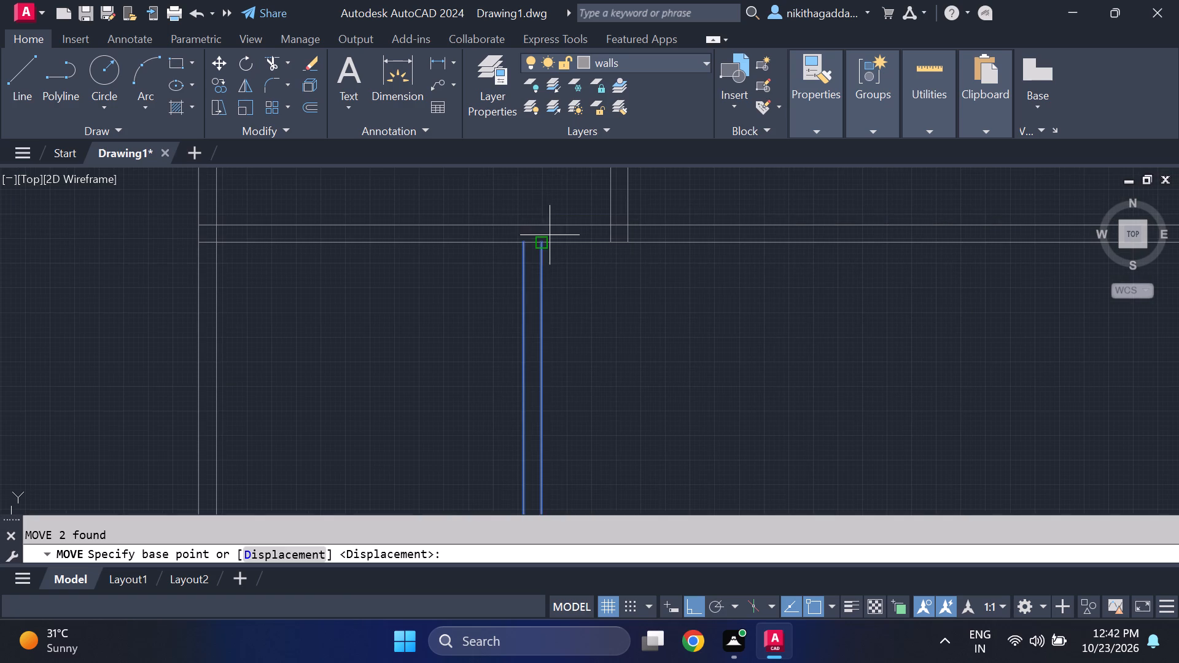
click(542, 239)
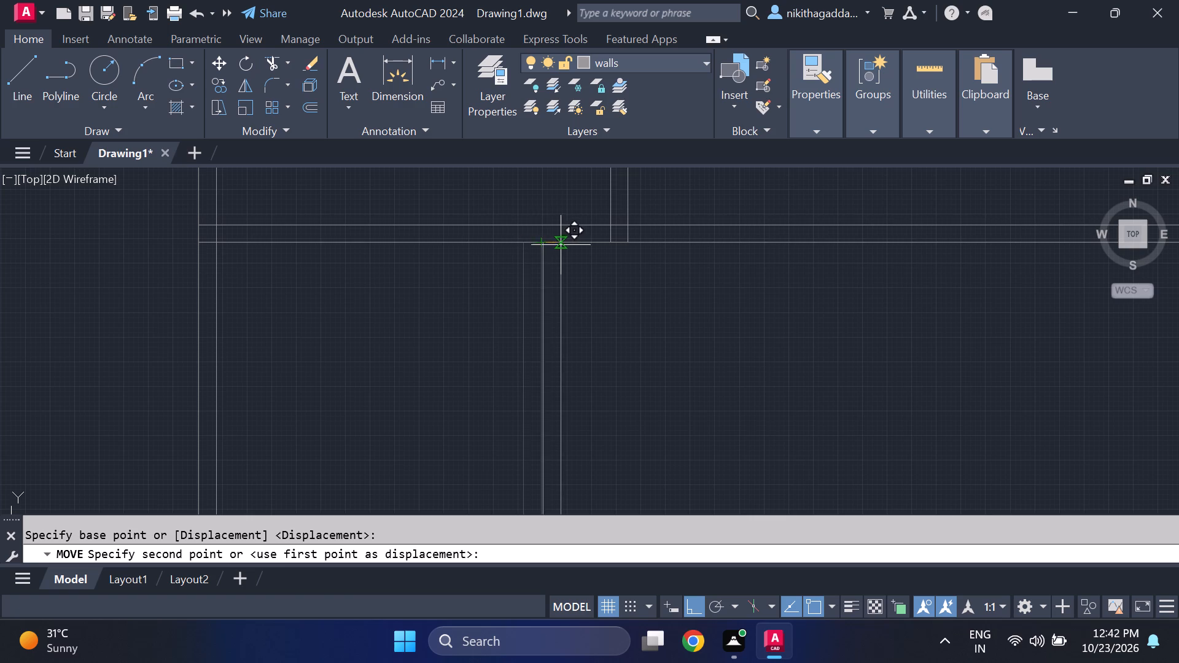
click(559, 242)
scroll(617, 239, down, 5)
middle_drag(721, 373, 529, 420)
scroll(721, 373, up, 1)
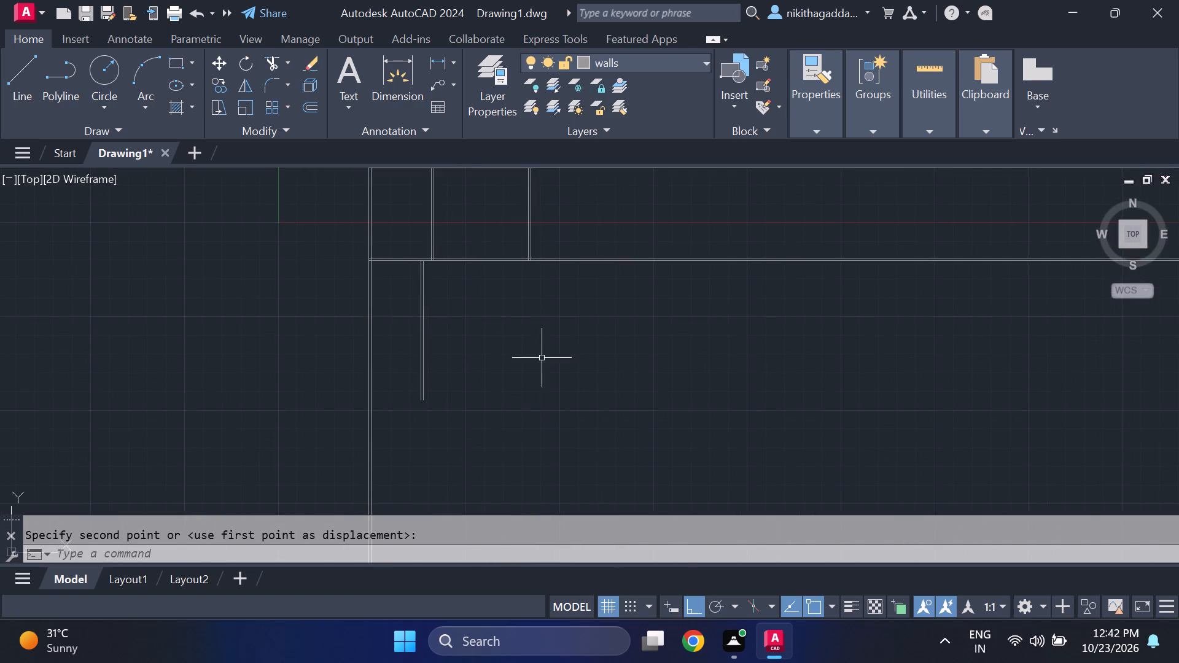
Move both lines of the lower partition wall slightly back to the left, using its right line's top endpoint as base point.
middle_drag(534, 327, 500, 402)
scroll(418, 350, up, 2)
drag(414, 357, 403, 365)
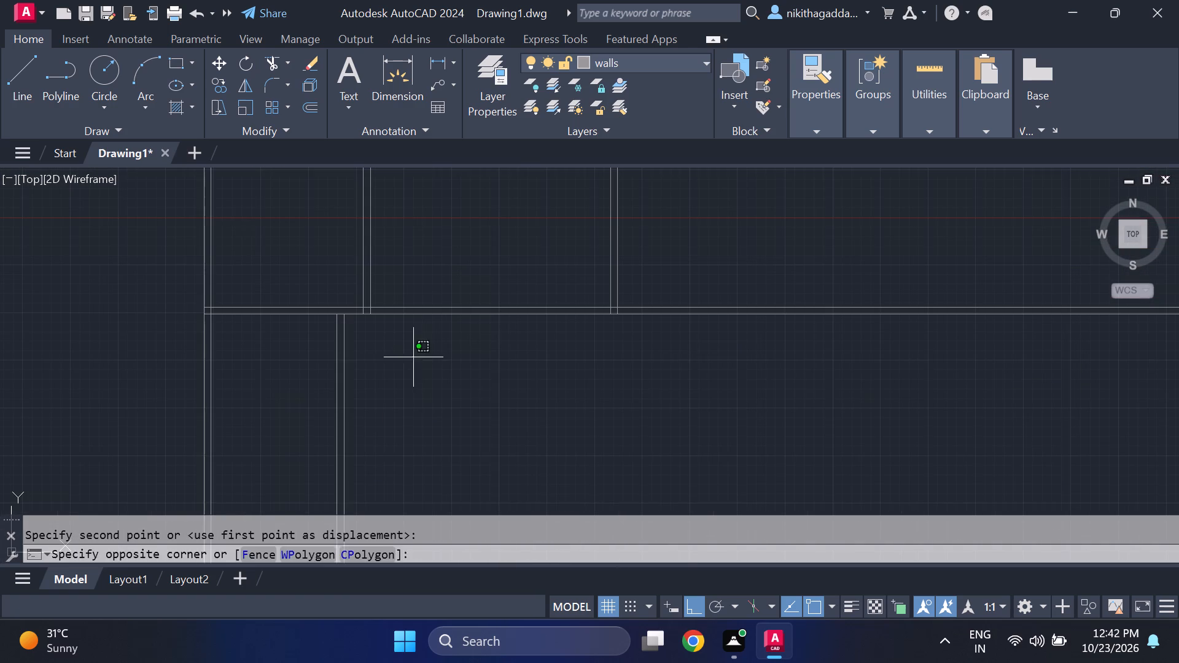
click(283, 400)
key(m)
key(Return)
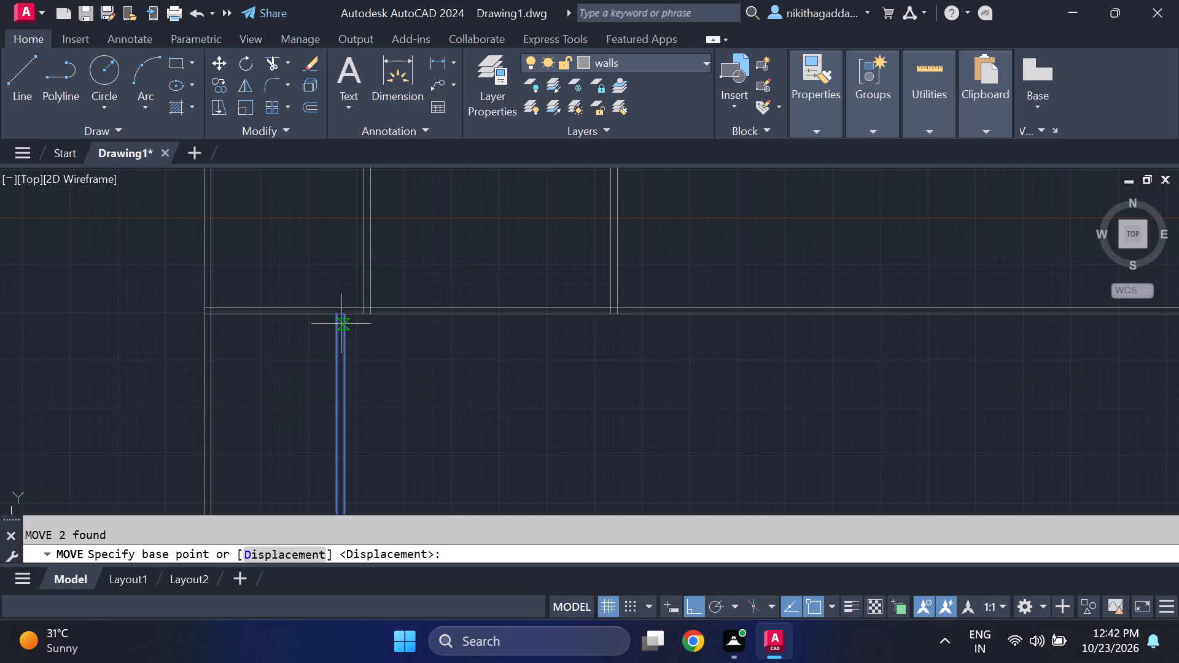
scroll(333, 295, up, 2)
click(358, 341)
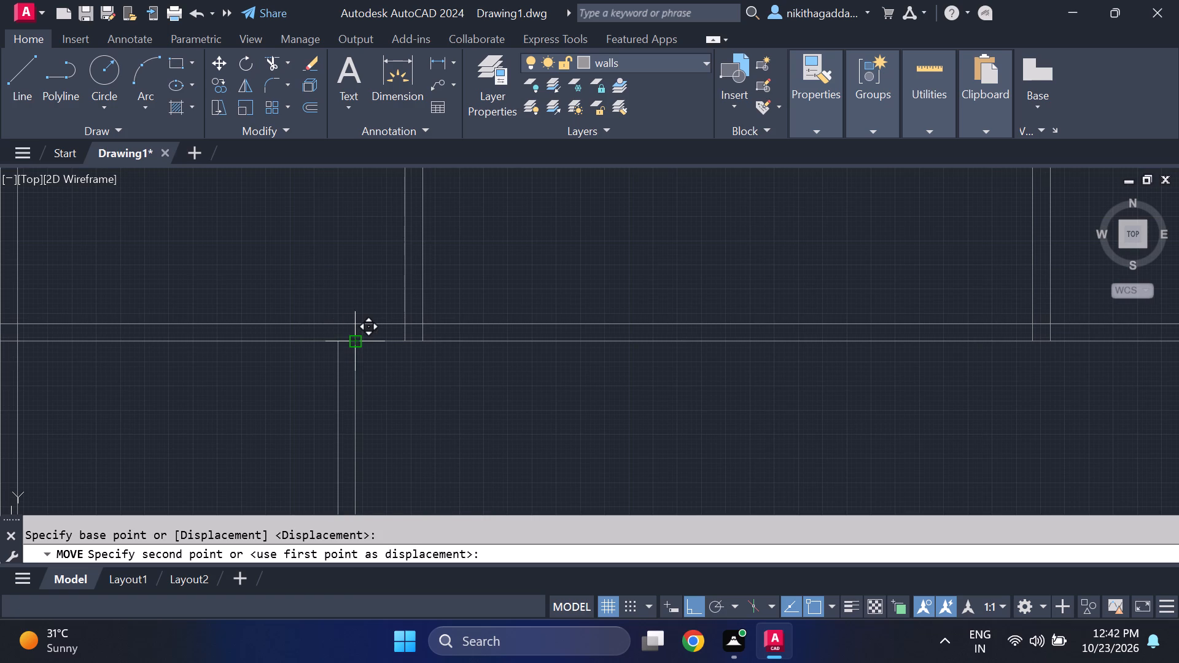
click(345, 342)
scroll(447, 363, down, 4)
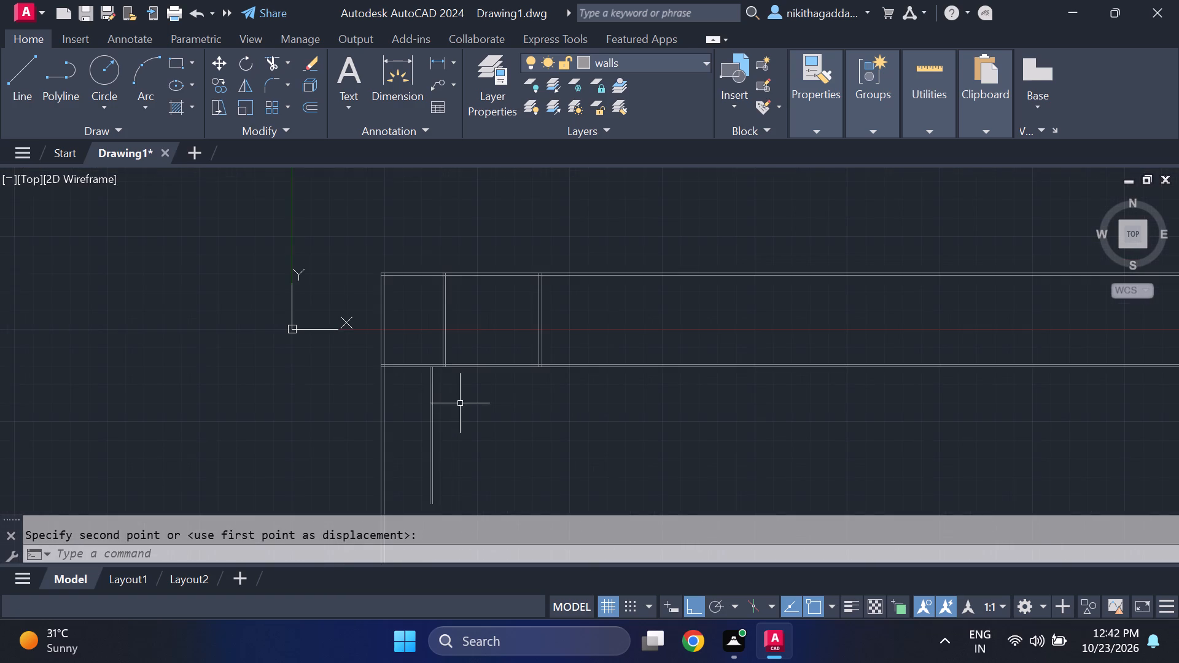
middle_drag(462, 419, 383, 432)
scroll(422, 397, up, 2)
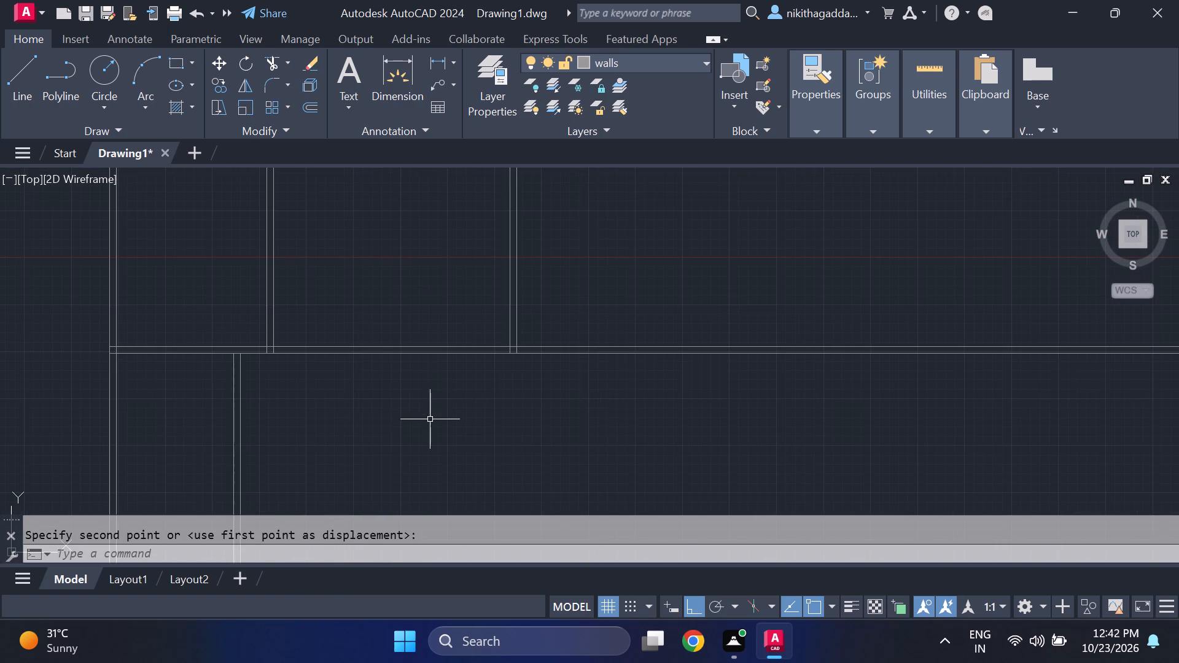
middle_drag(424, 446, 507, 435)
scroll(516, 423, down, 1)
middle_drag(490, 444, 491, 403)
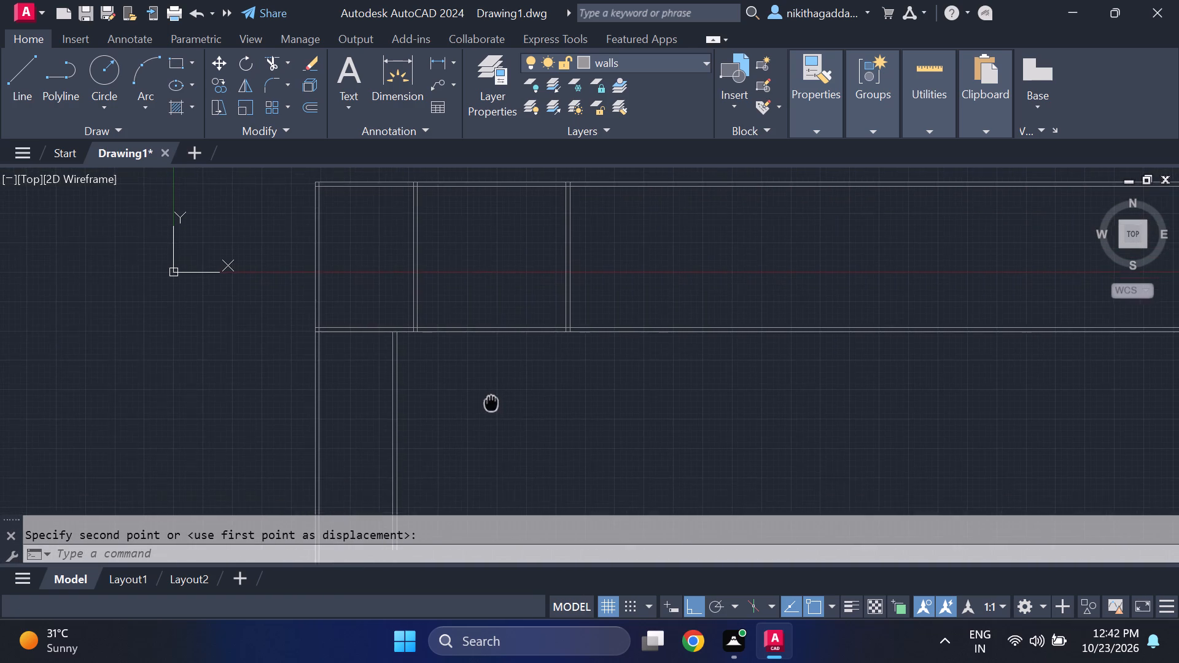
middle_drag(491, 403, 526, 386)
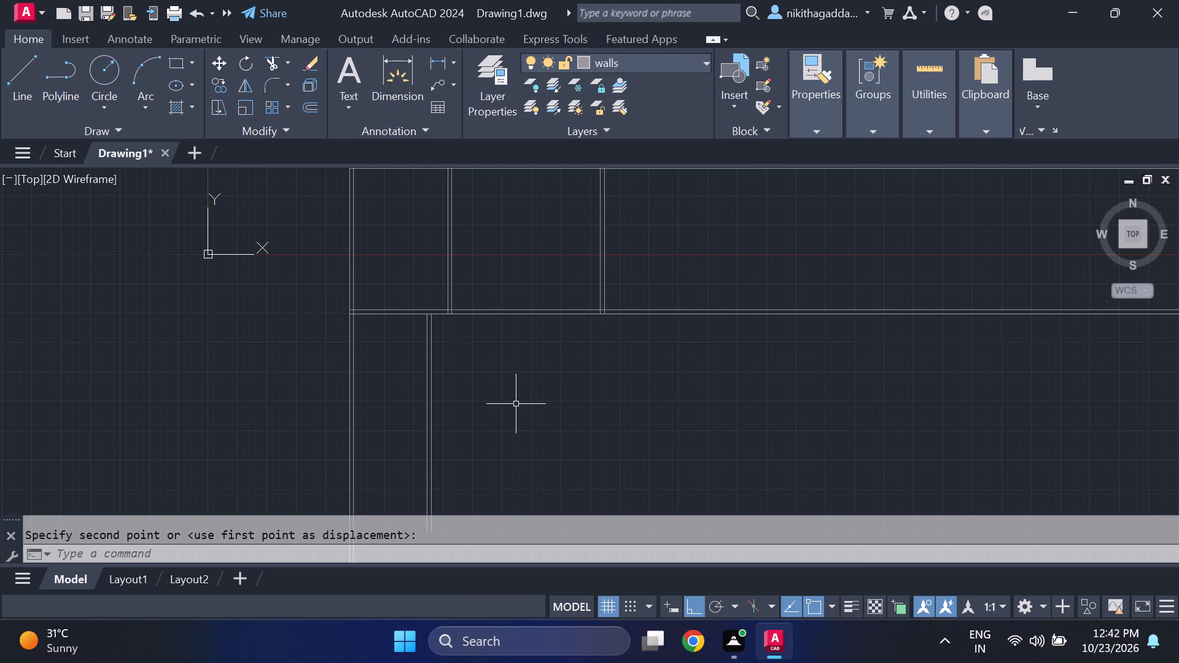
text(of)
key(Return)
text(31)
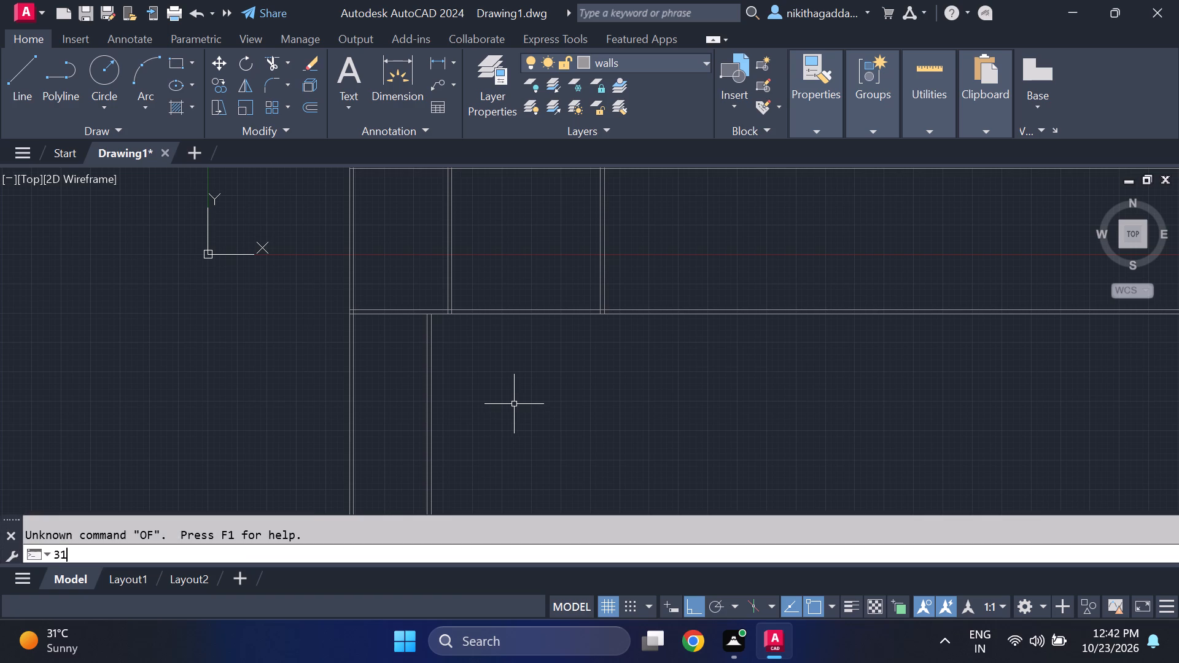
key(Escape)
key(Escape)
Offset the right-hand line of the lower partition wall 310" to the right to mark the next room's width.
text(of)
key(Return)
text(310")
key(Return)
scroll(426, 431, up, 1)
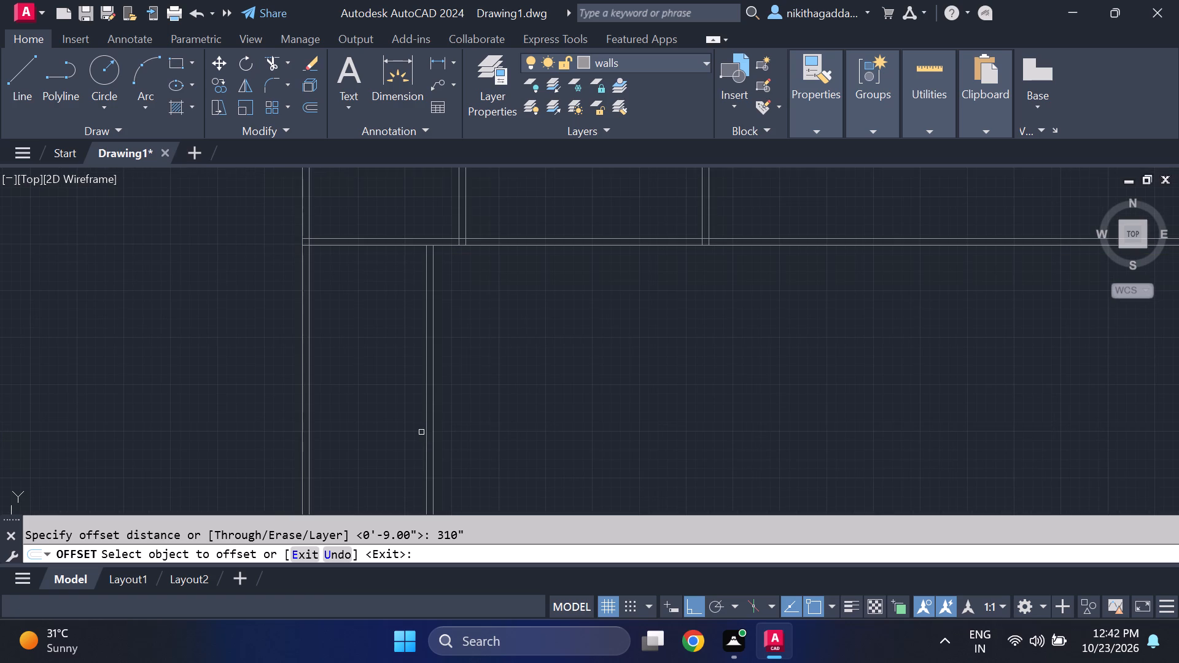
click(432, 368)
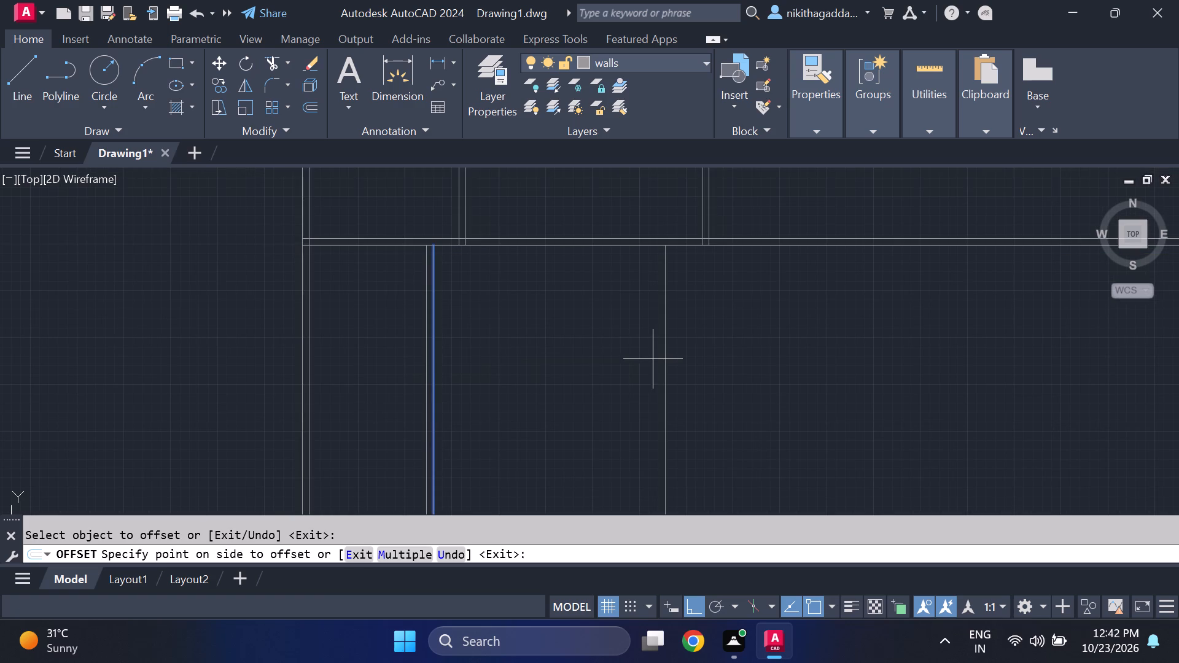
middle_drag(602, 373, 506, 462)
click(529, 413)
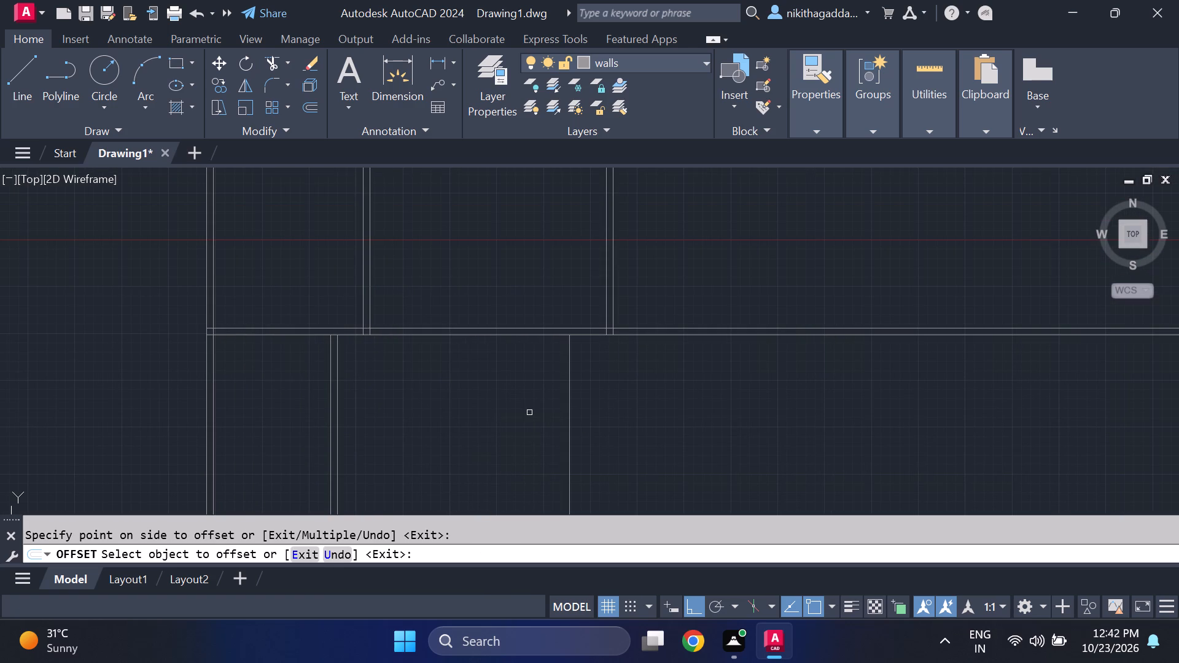
key(Escape)
Offset the vertical line bounding that lower room 9" to the right for the second lower partition wall's thickness.
text(of)
key(Return)
text(9")
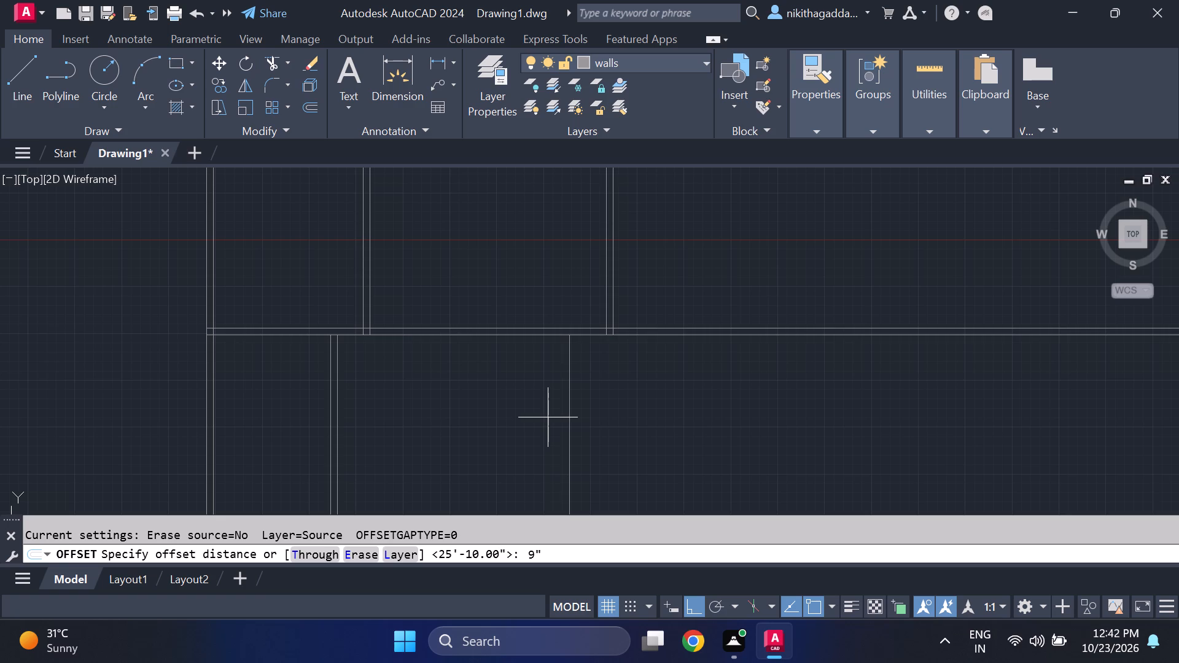
key(Return)
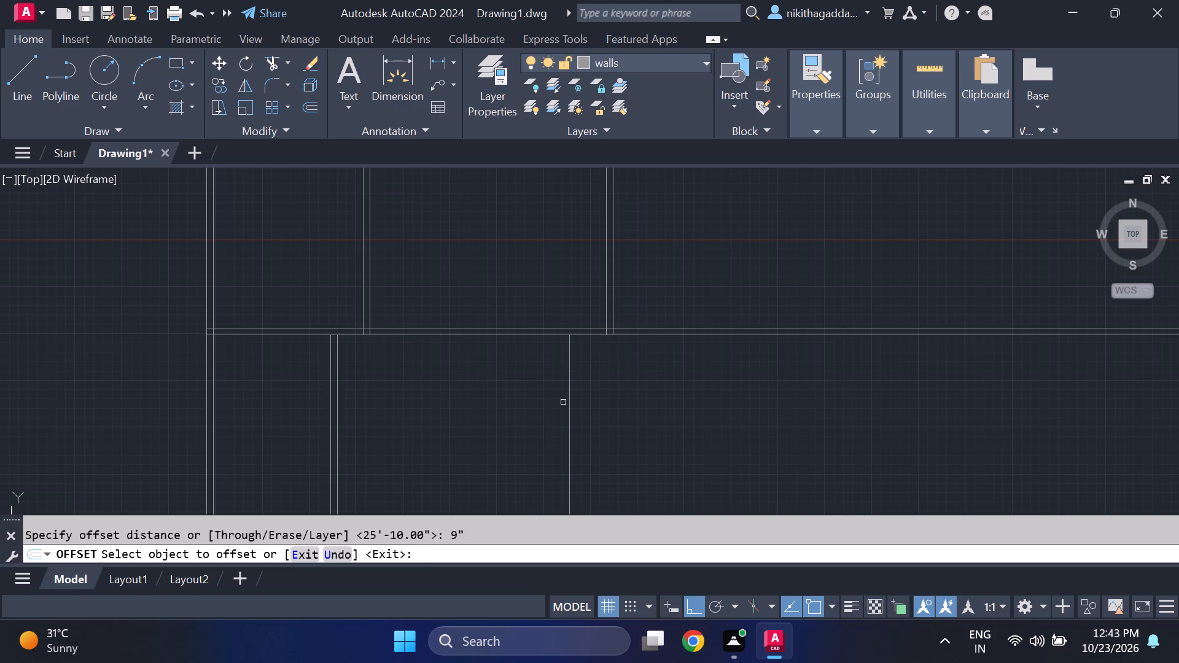
click(566, 389)
click(570, 387)
click(585, 390)
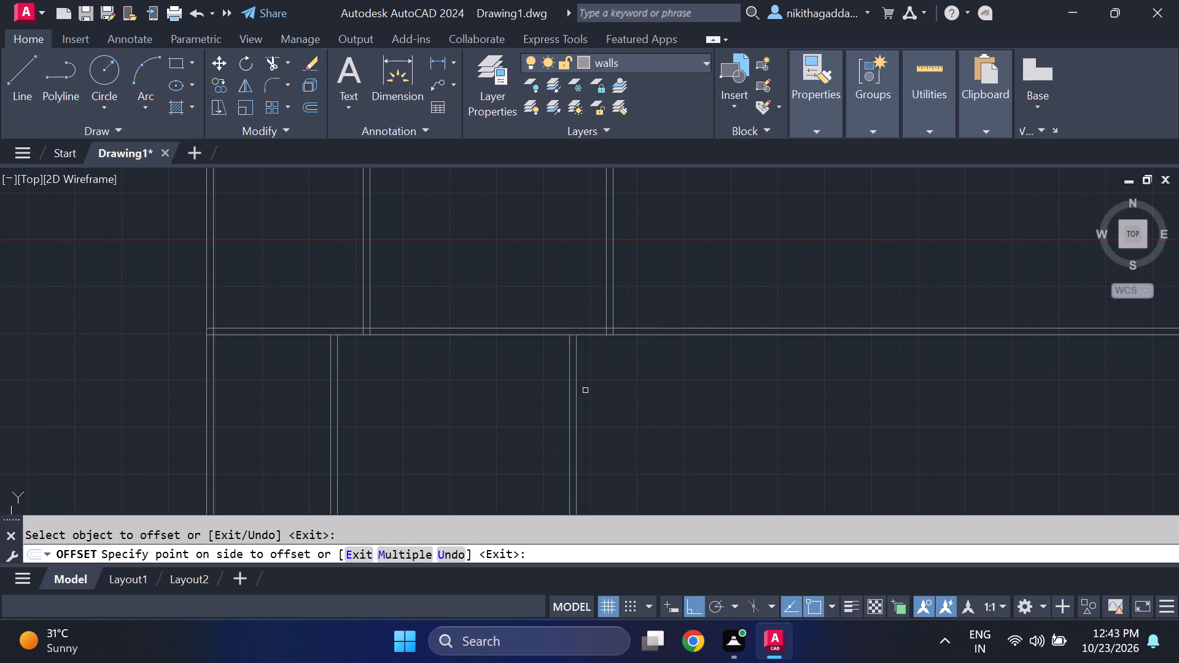
key(Escape)
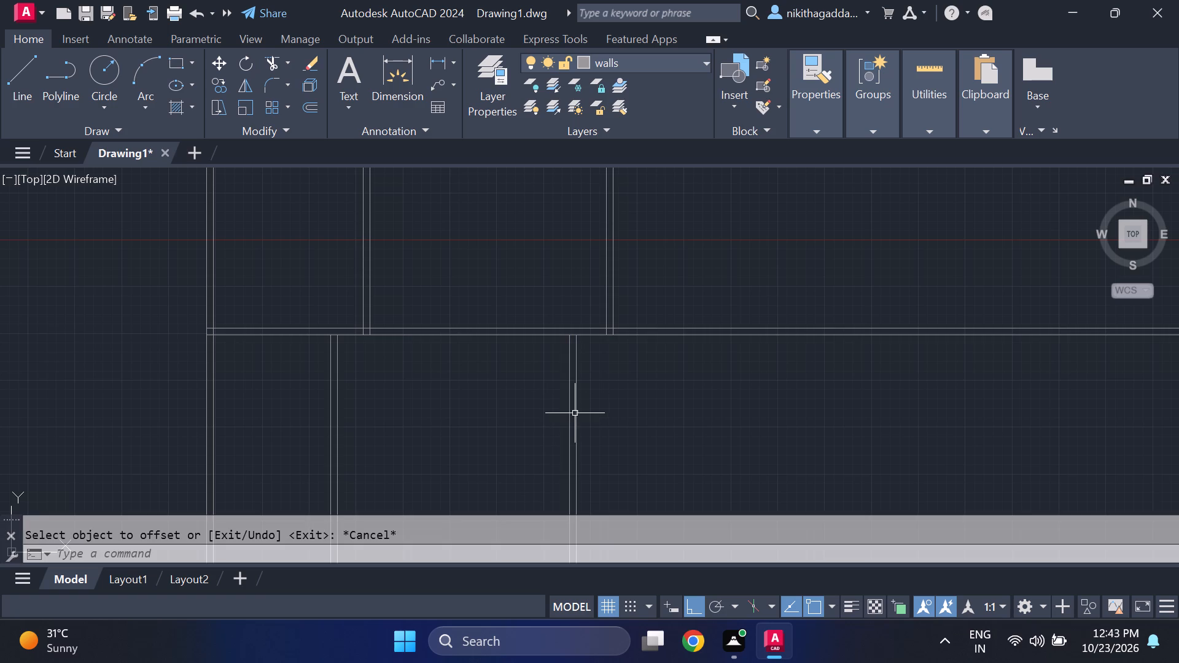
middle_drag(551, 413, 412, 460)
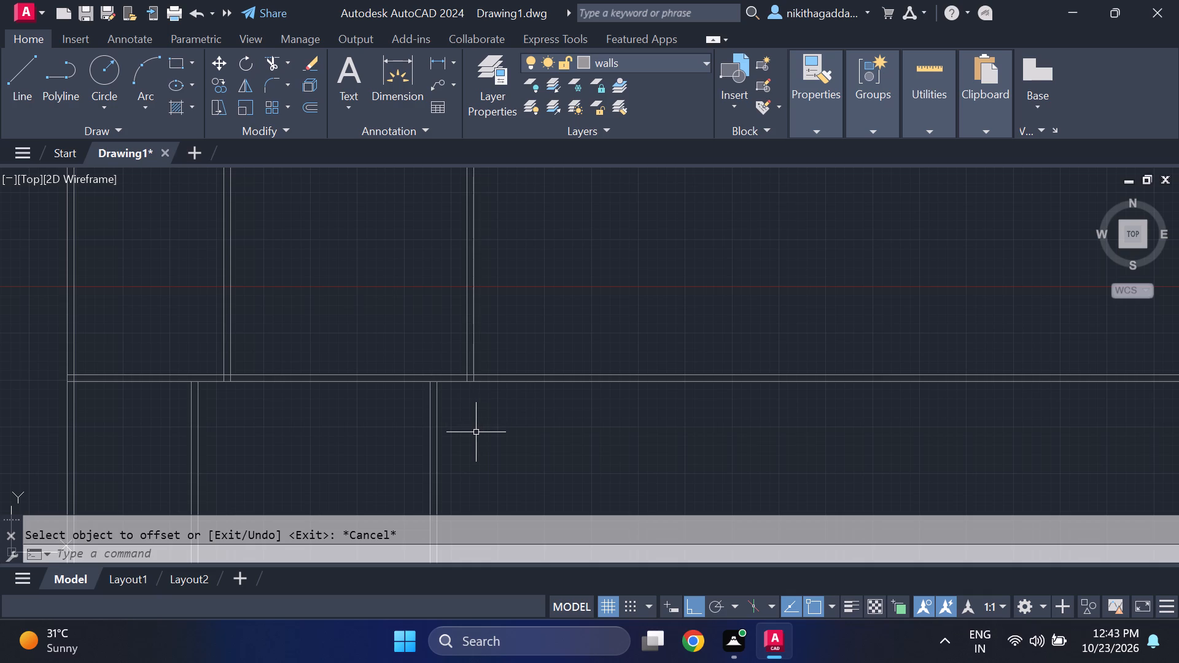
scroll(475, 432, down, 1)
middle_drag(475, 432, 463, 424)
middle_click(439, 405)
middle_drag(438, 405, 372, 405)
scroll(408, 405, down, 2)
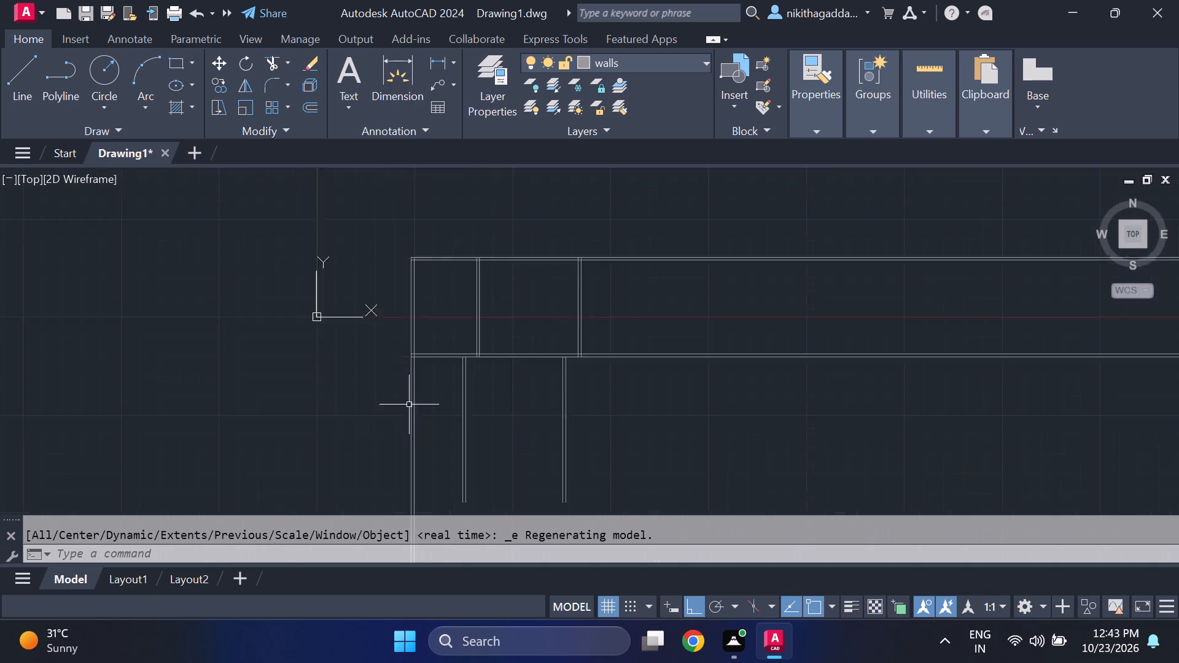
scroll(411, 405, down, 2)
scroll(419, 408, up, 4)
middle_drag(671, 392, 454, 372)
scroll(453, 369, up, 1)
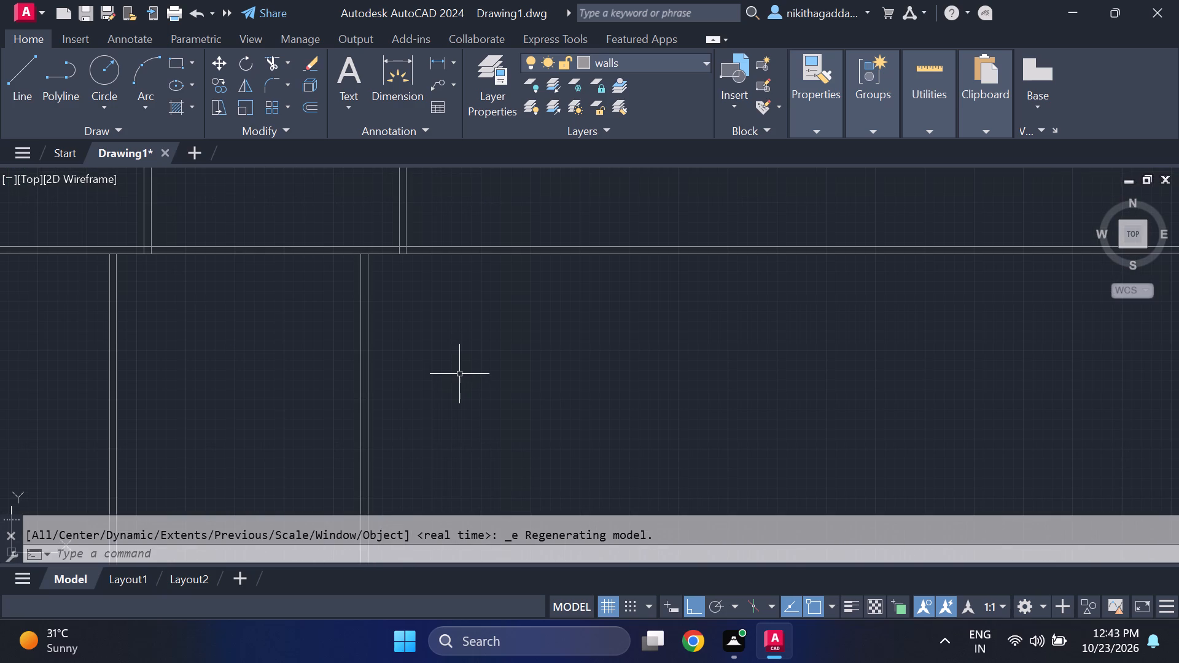
Offset the right-hand line of the second lower partition wall 360" to the right to mark the next room's width.
text(of)
key(Return)
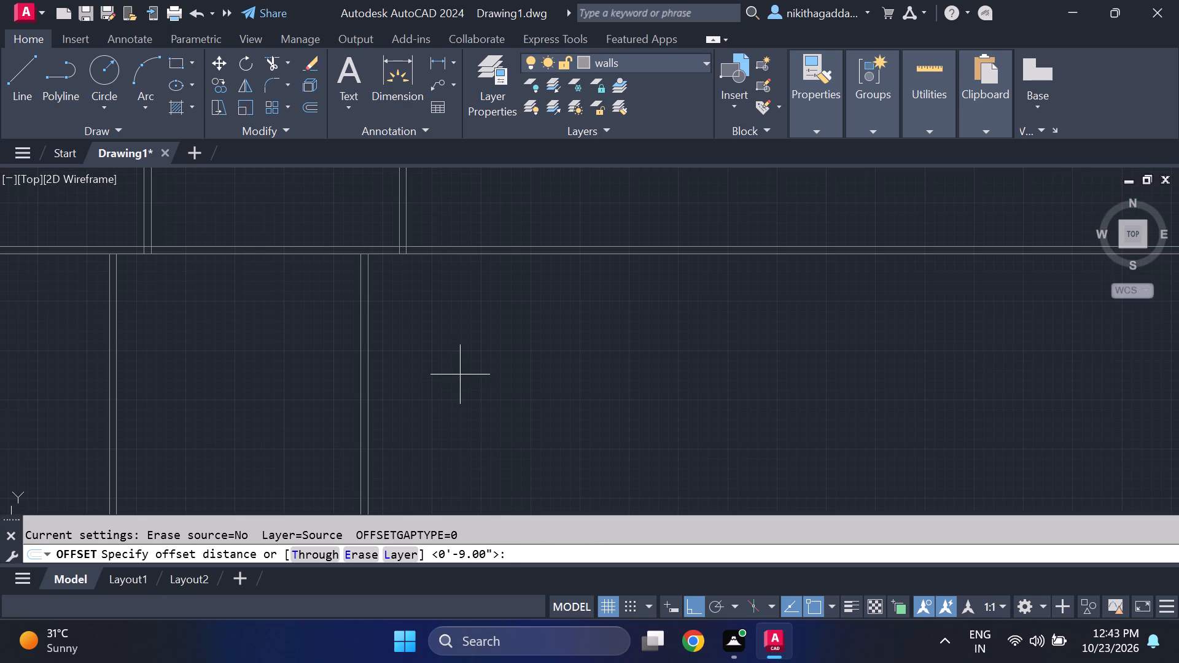
text(360")
key(Return)
scroll(442, 374, down, 3)
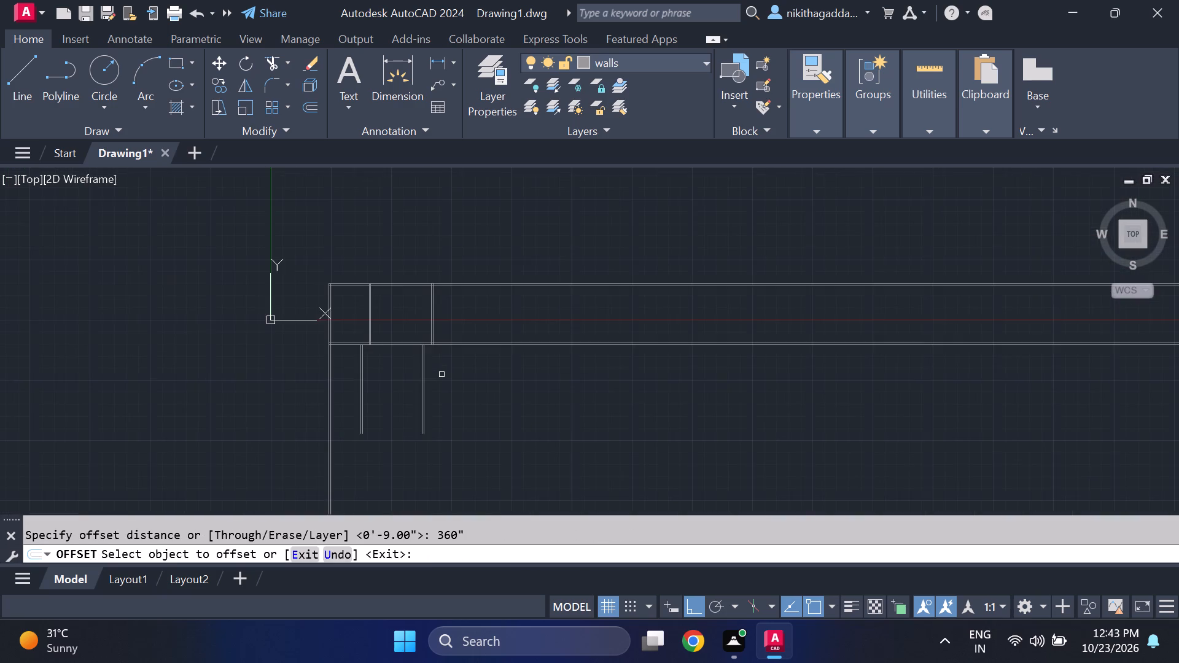
scroll(442, 374, up, 2)
click(390, 346)
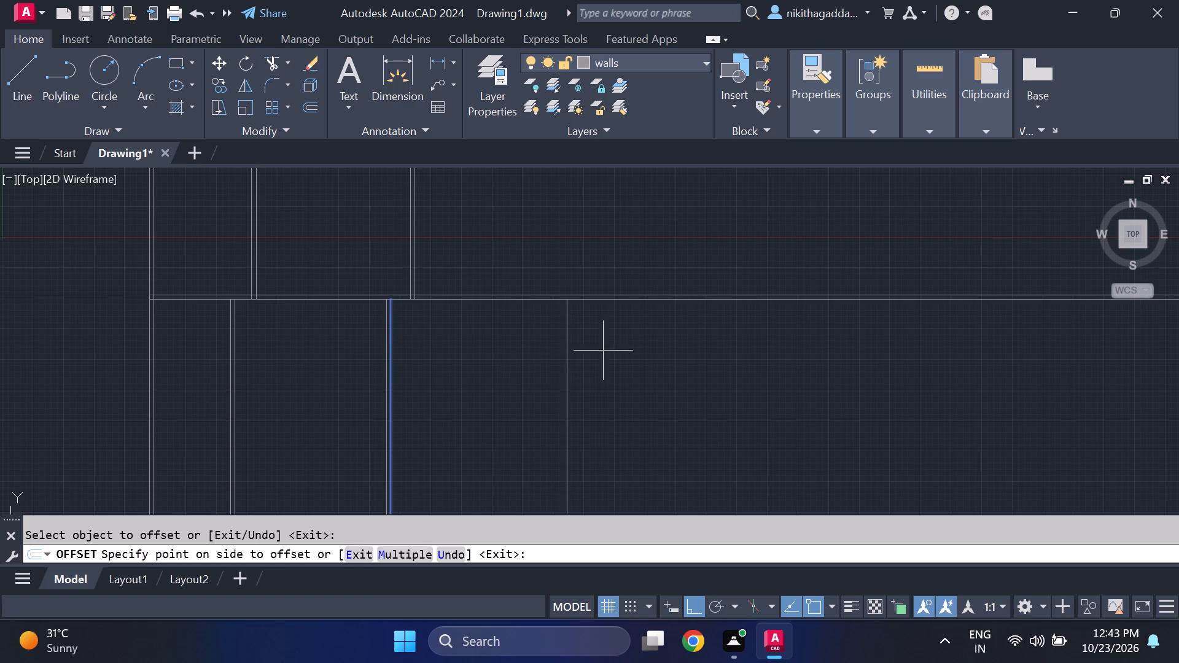
click(632, 386)
key(Escape)
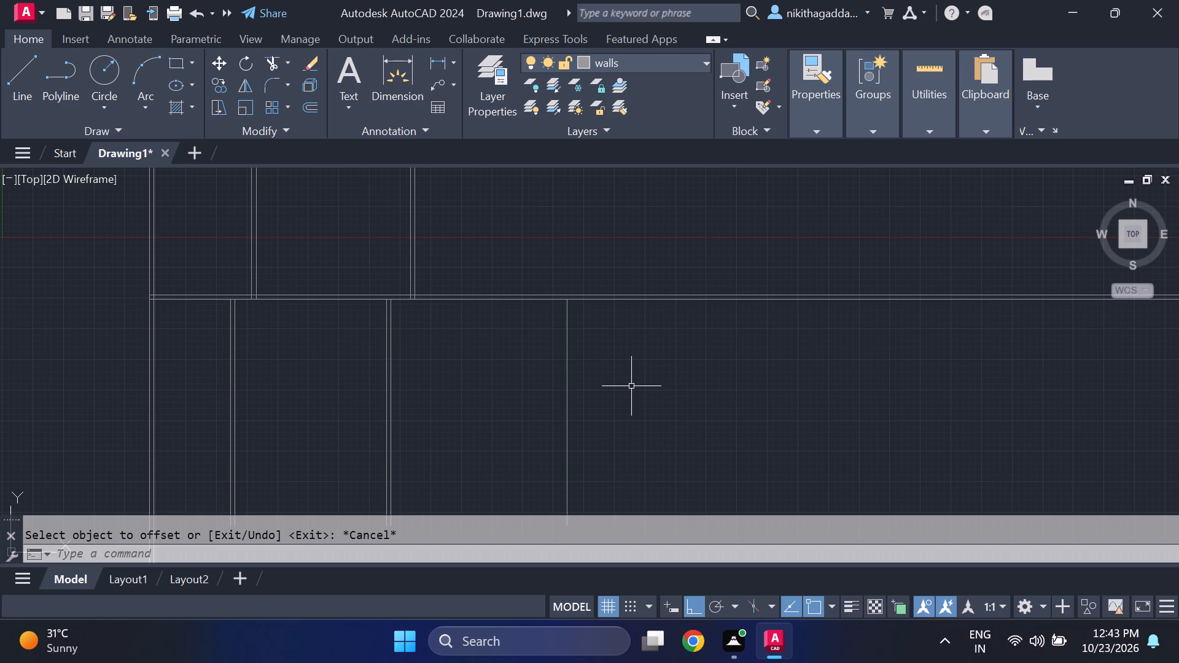
Offset the vertical line bounding that 360" room 9" to the right for the third lower partition wall's thickness.
text(of)
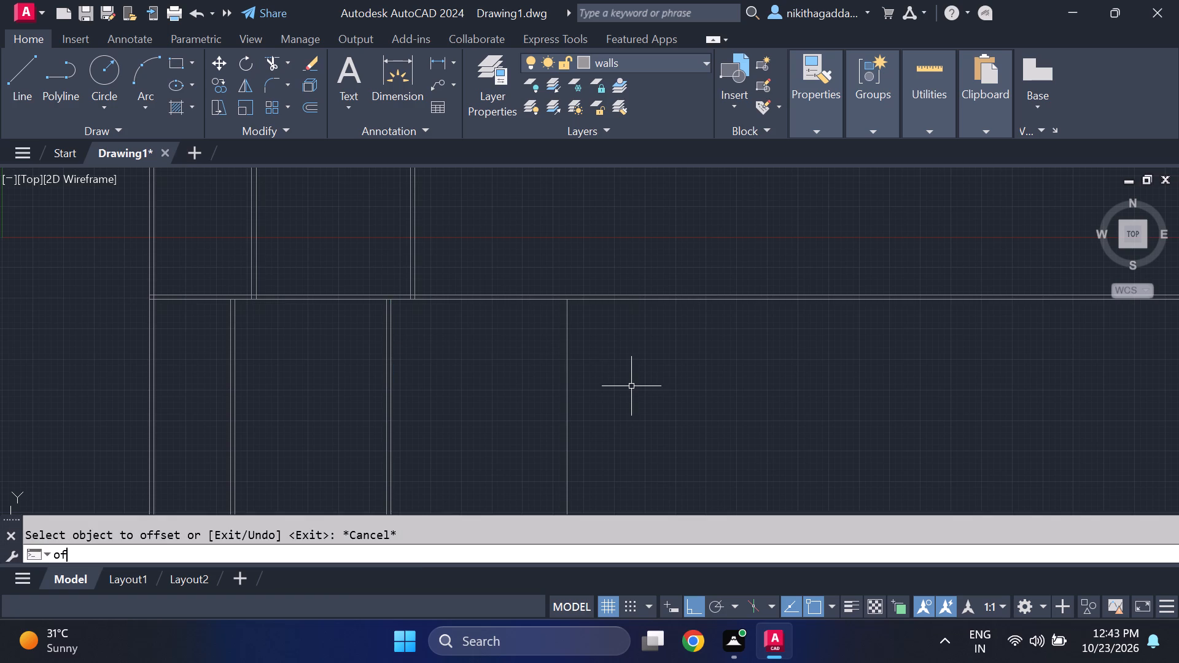
key(Return)
text(9")
key(Return)
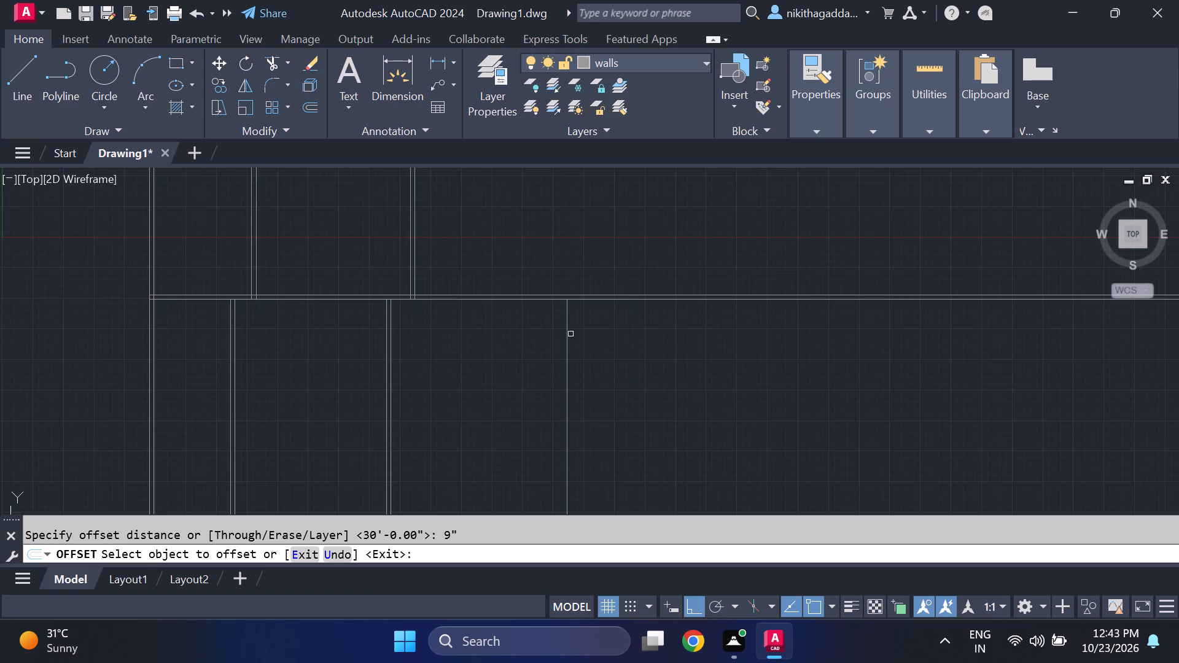
click(566, 327)
click(628, 365)
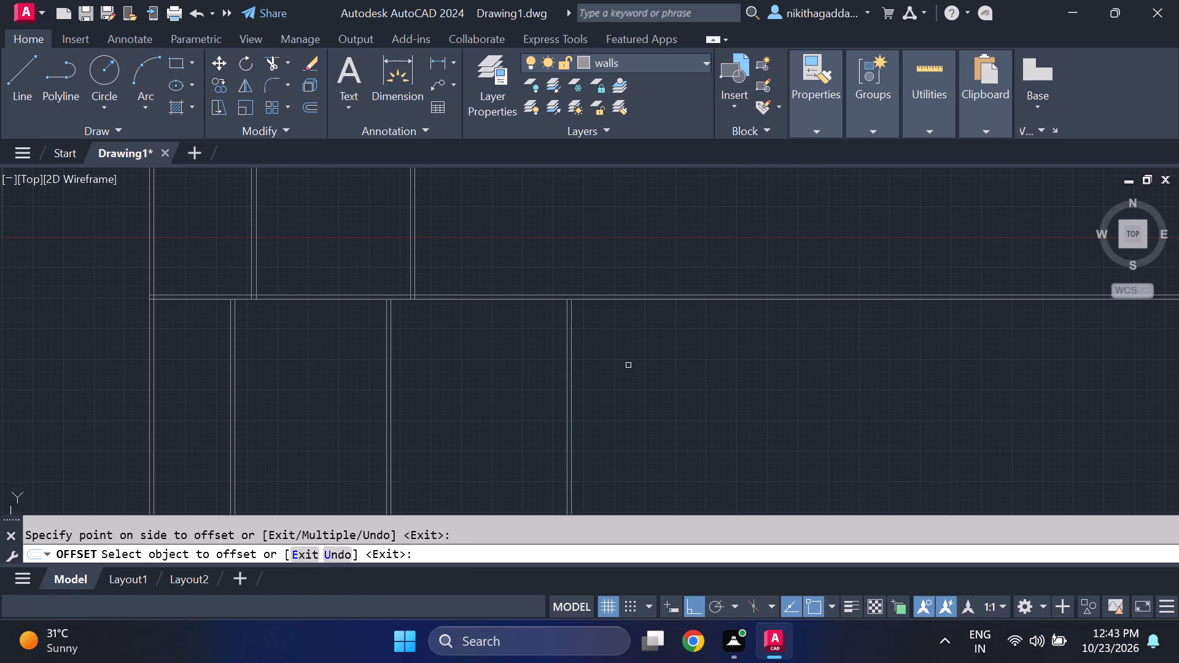
key(Escape)
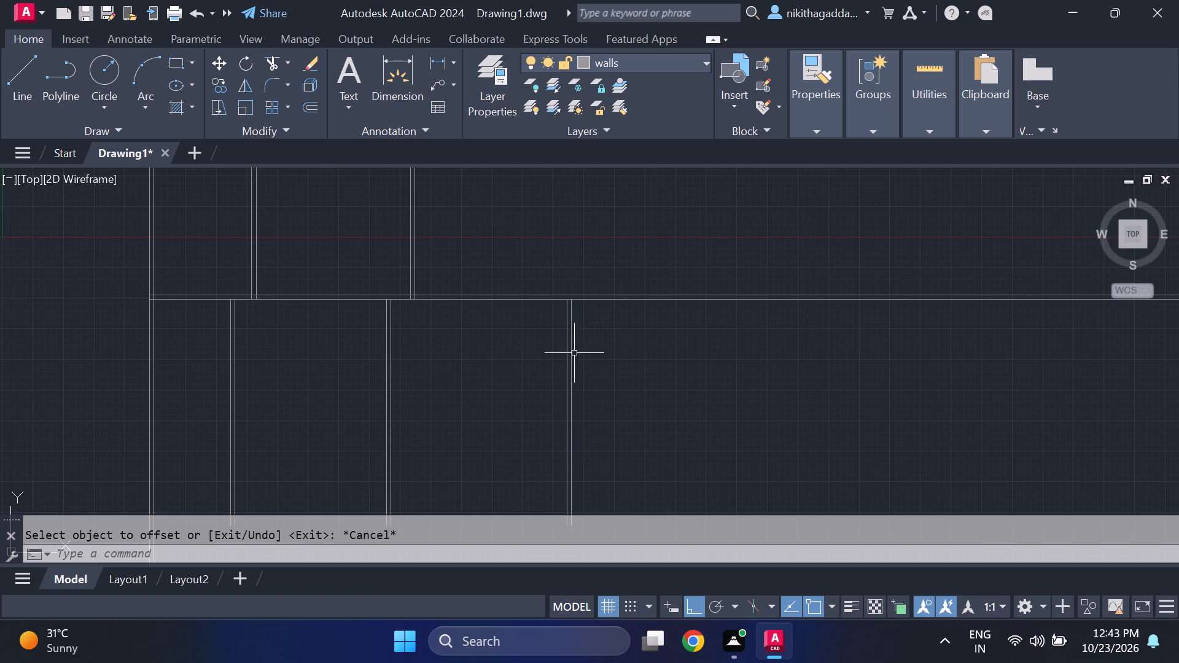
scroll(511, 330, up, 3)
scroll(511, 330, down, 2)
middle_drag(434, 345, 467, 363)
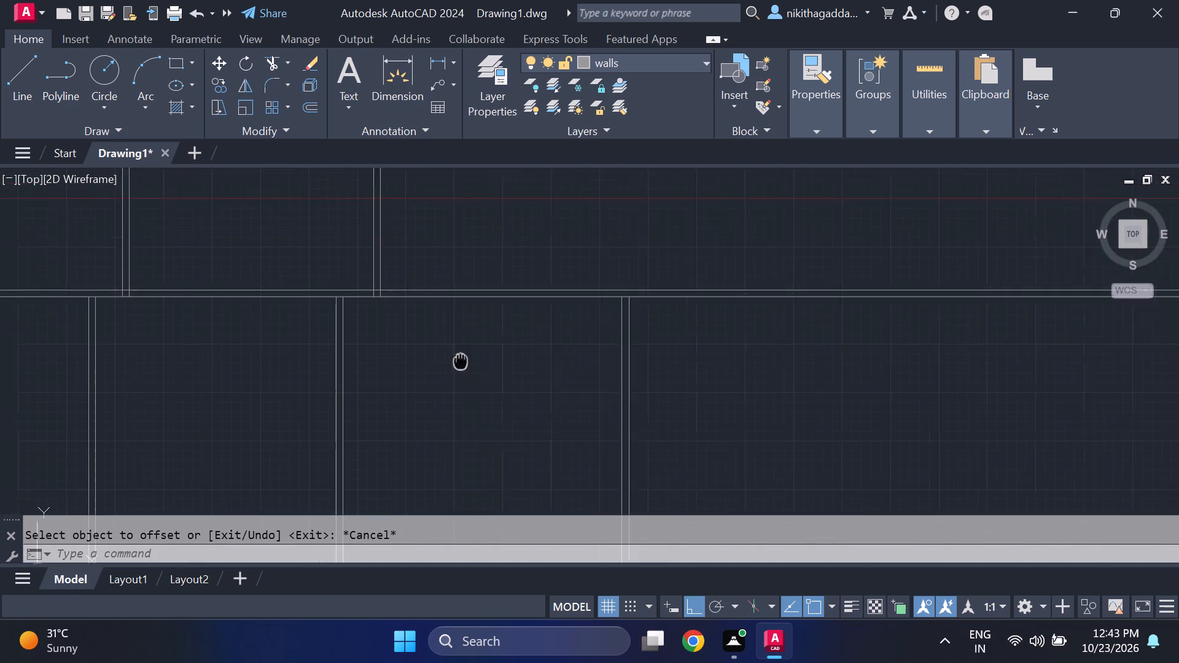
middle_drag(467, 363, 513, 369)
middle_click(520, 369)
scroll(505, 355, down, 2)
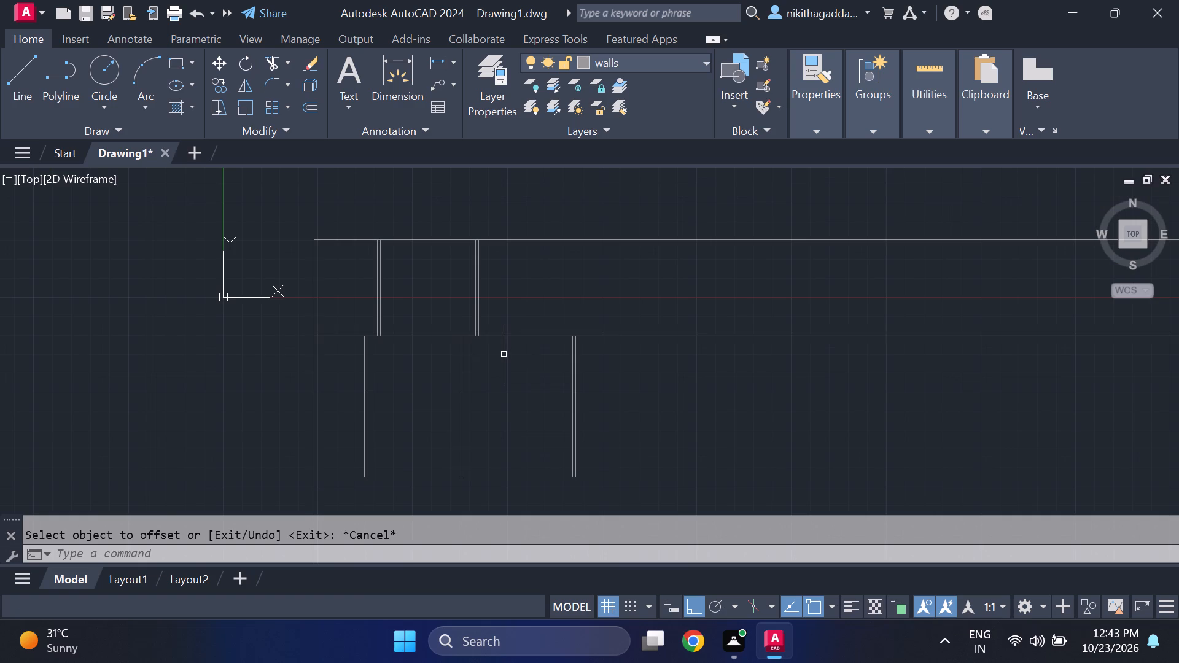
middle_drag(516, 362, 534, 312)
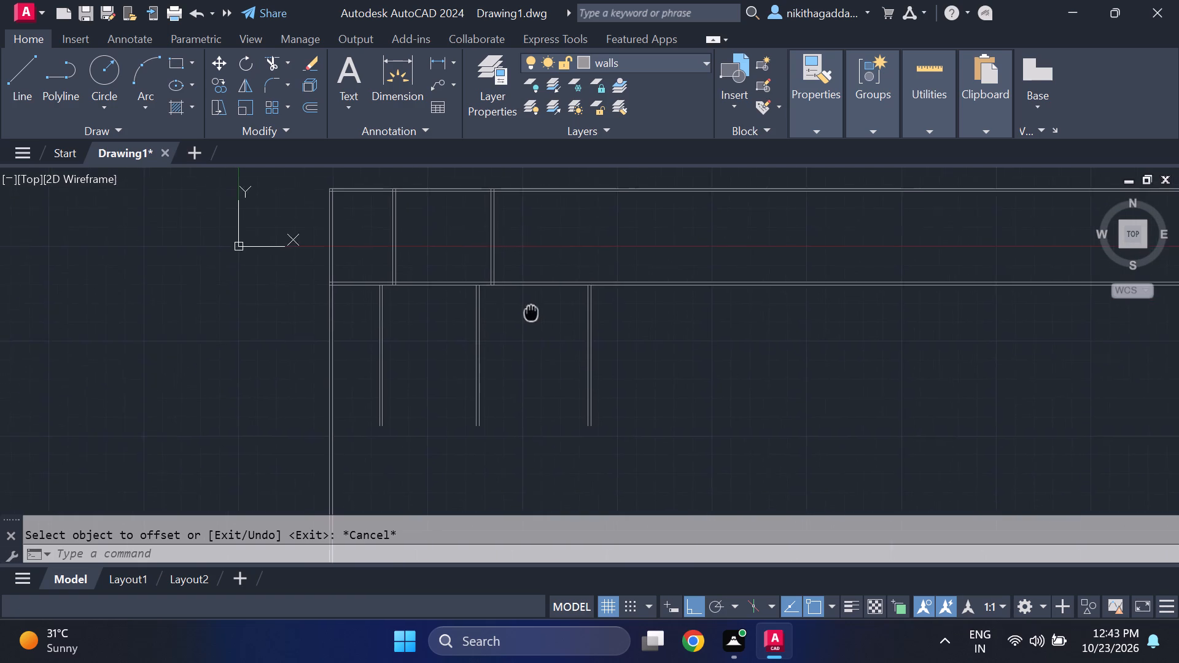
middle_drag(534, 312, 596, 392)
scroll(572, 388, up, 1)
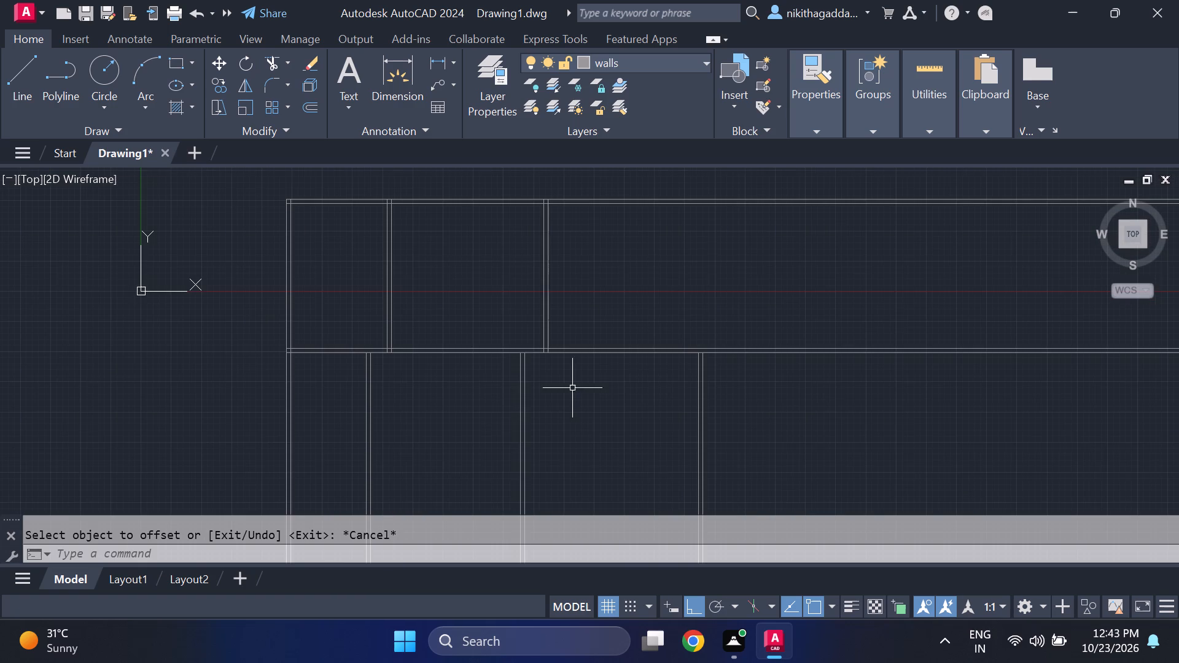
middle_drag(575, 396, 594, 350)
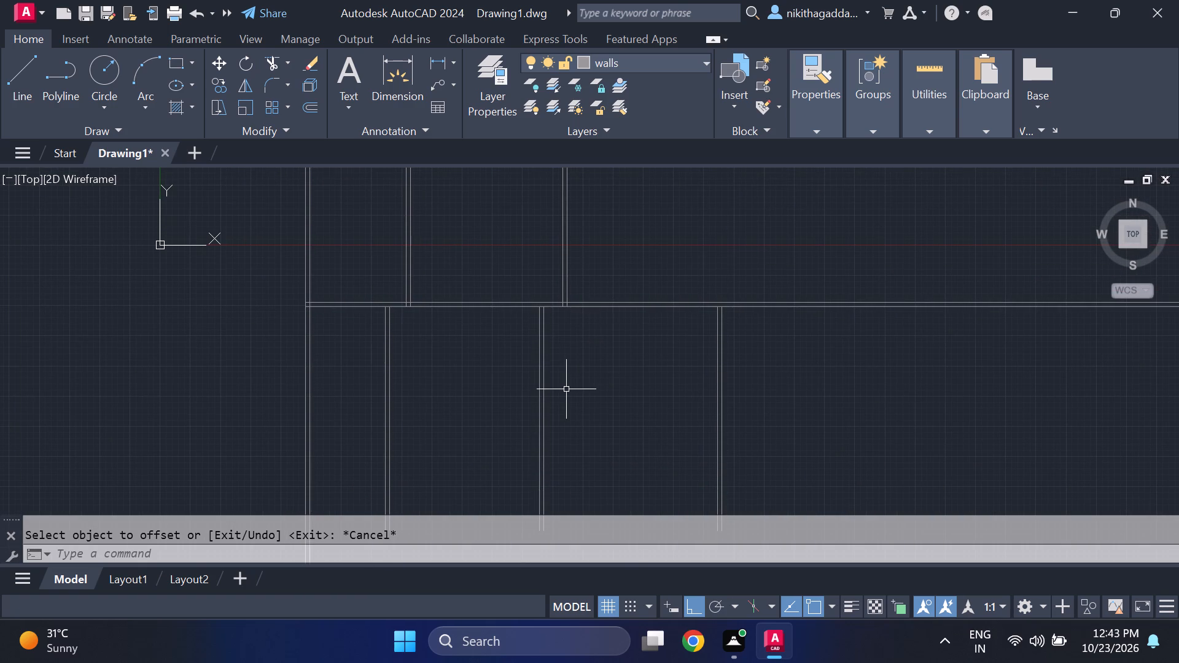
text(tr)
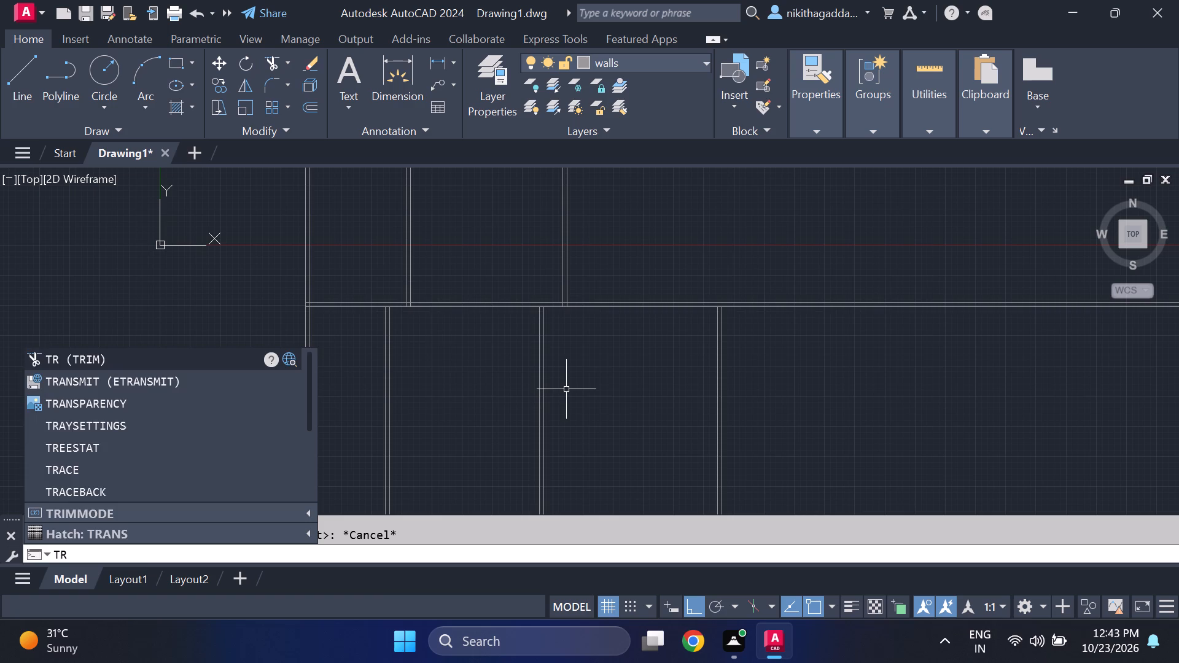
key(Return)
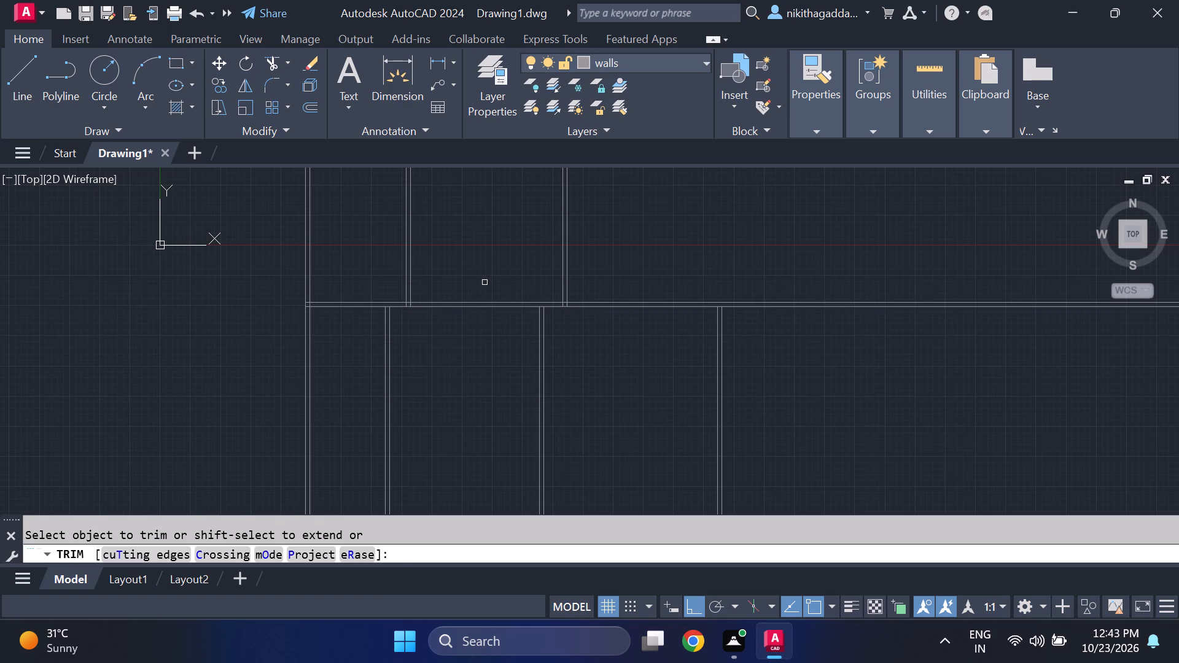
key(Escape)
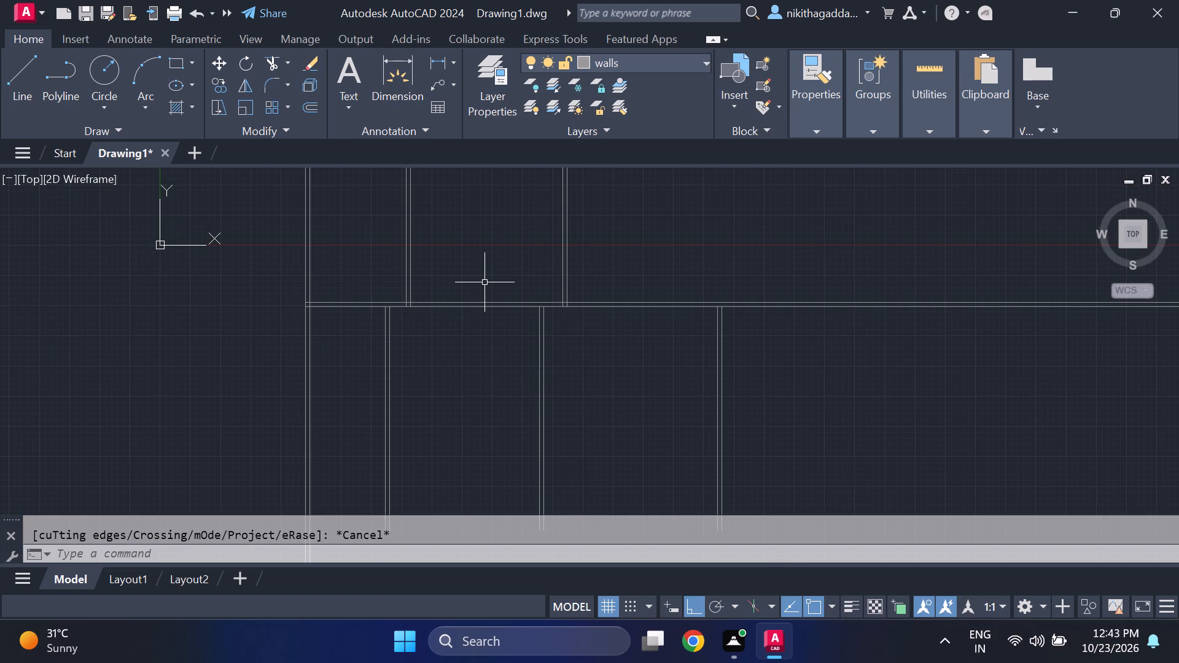
Extend both lines of the second lower partition wall up to the cross wall's upper line.
text(ex)
key(Return)
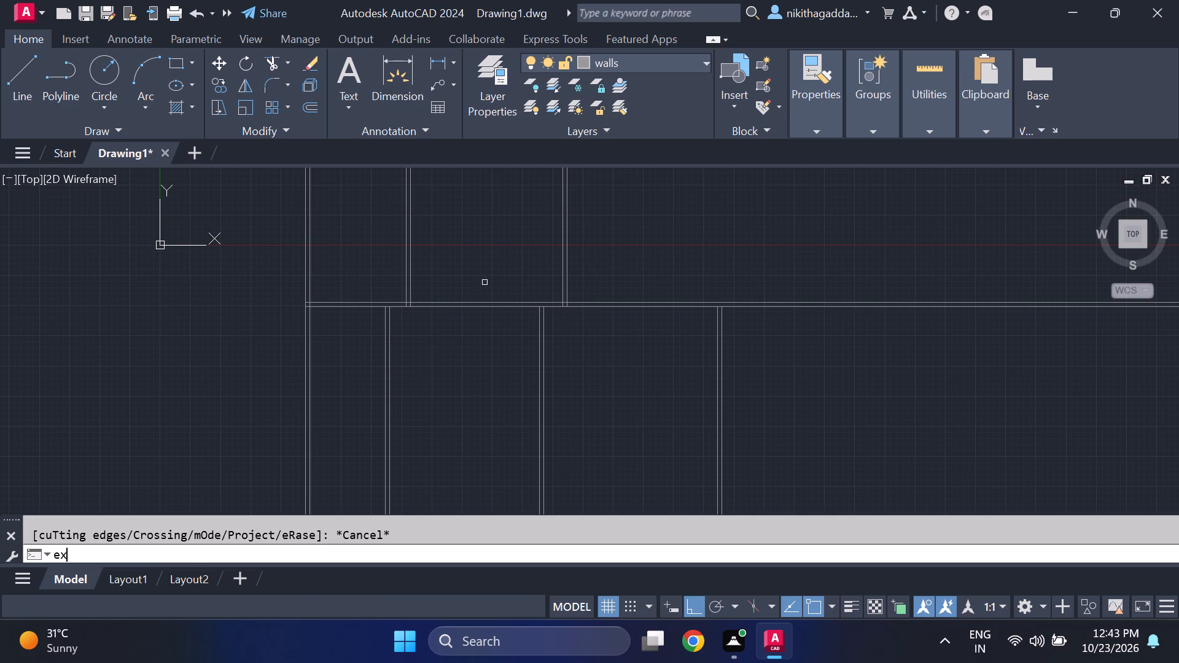
click(537, 324)
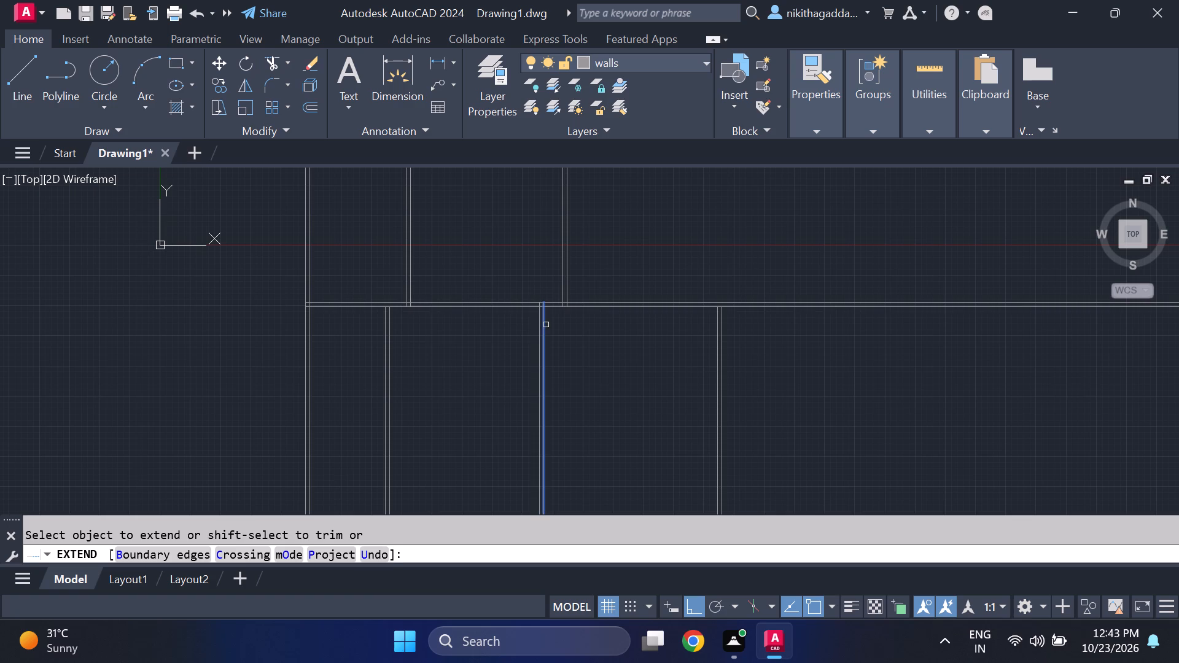
click(546, 325)
key(Escape)
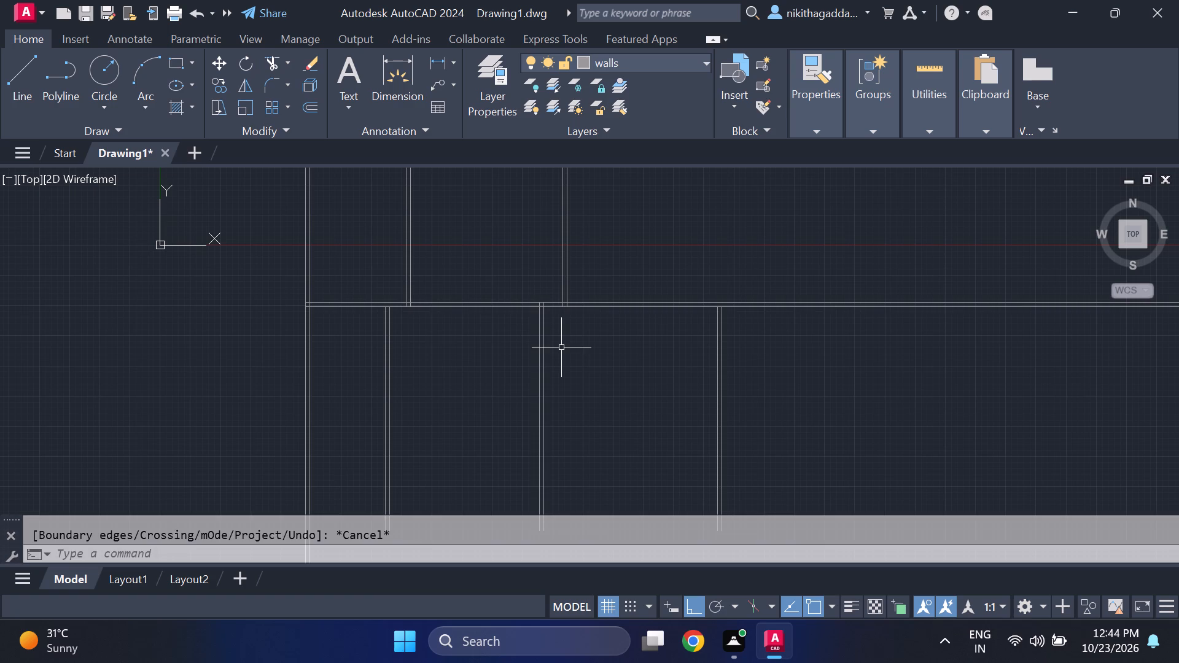
Trim both cross wall lines between the first upper partition wall and the second lower partition wall to open a gap.
text(tr)
key(Return)
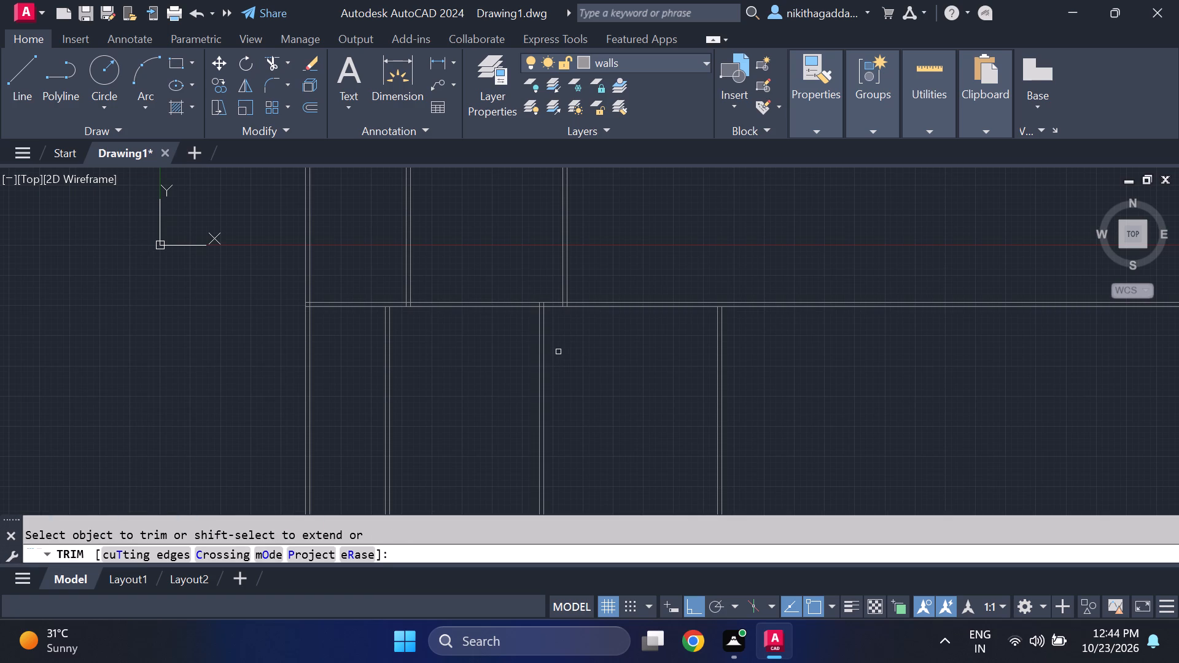
drag(473, 247, 488, 303)
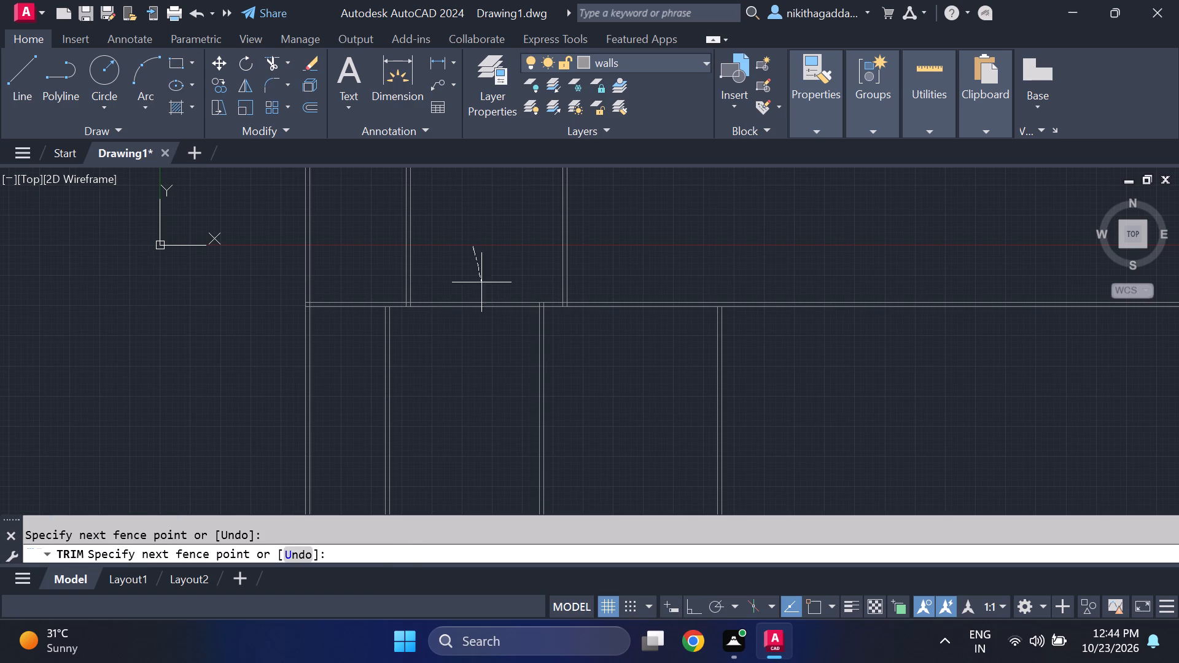
drag(488, 303, 488, 427)
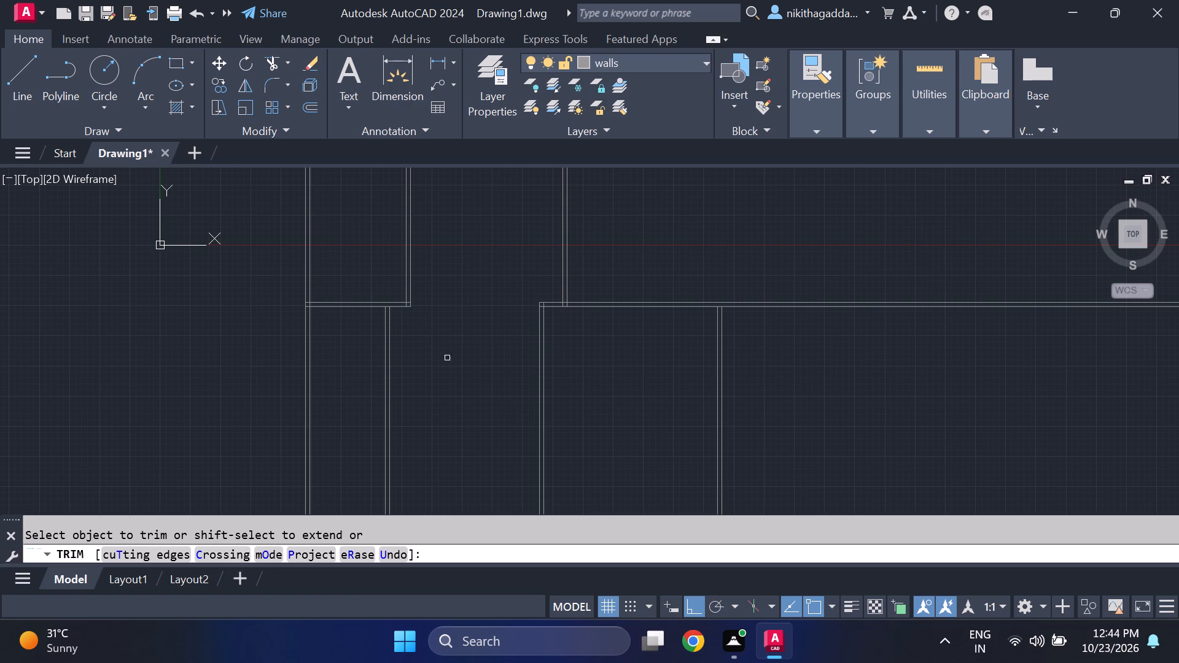
Trim the overlapping line ends inside the corner where the first upper partition wall meets the cross wall's left stub.
scroll(401, 303, up, 5)
middle_drag(378, 203, 410, 317)
scroll(394, 262, up, 1)
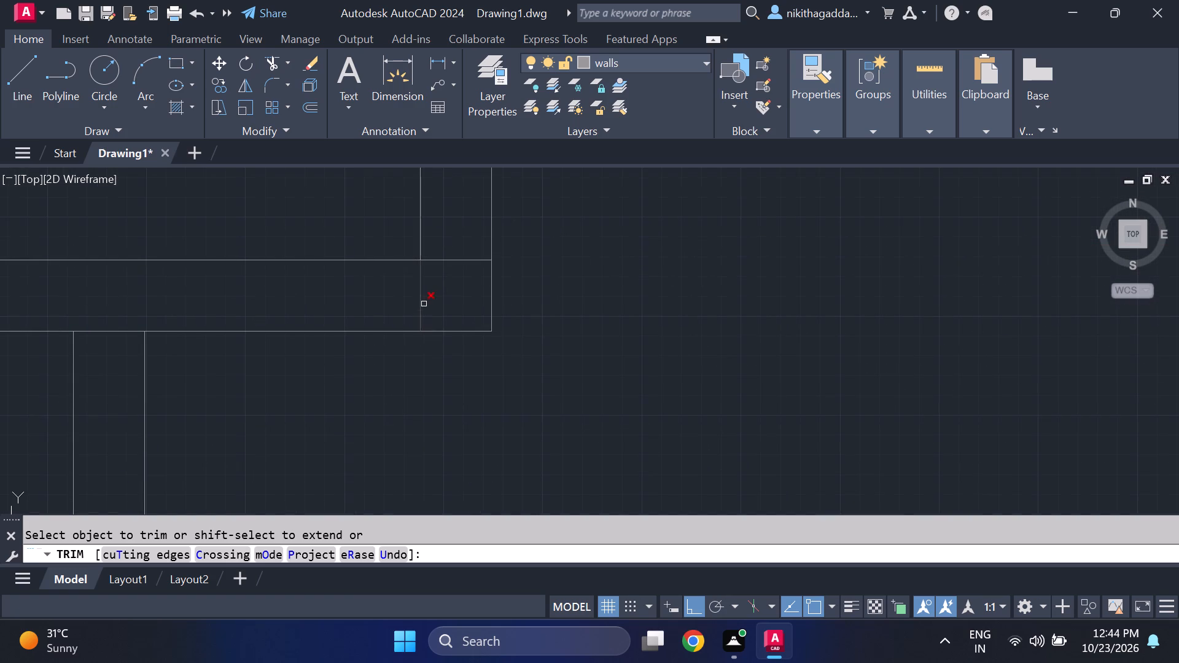
click(422, 286)
click(447, 260)
scroll(473, 276, down, 6)
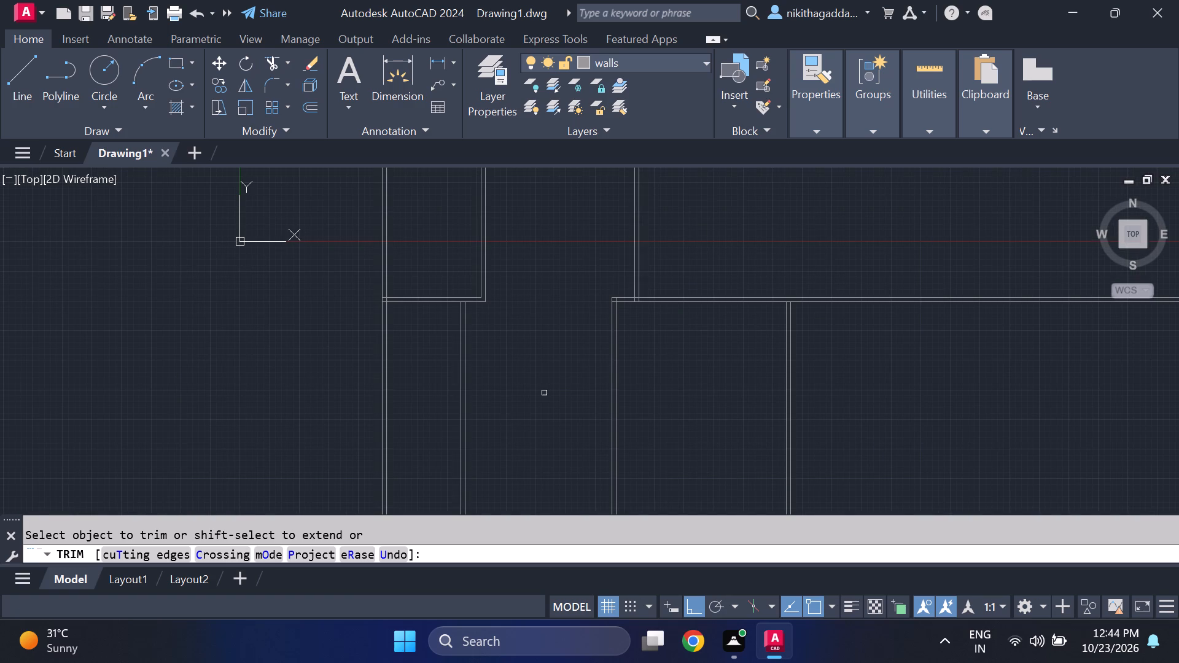
middle_drag(543, 410, 532, 459)
middle_drag(522, 351, 515, 409)
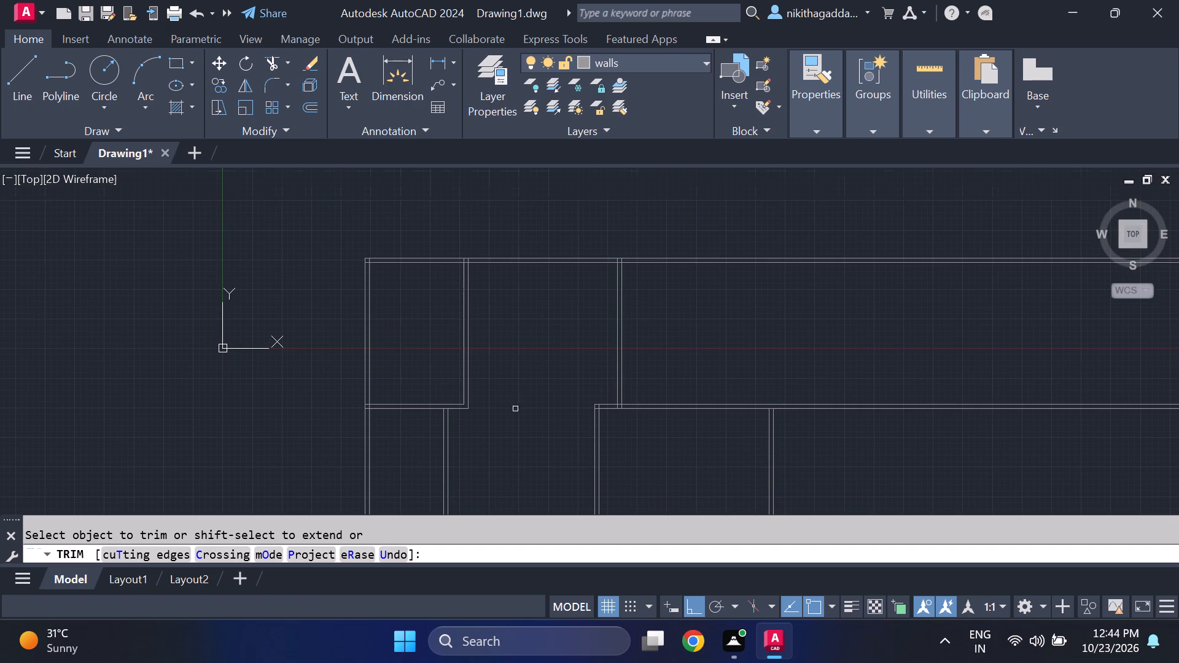
key(Escape)
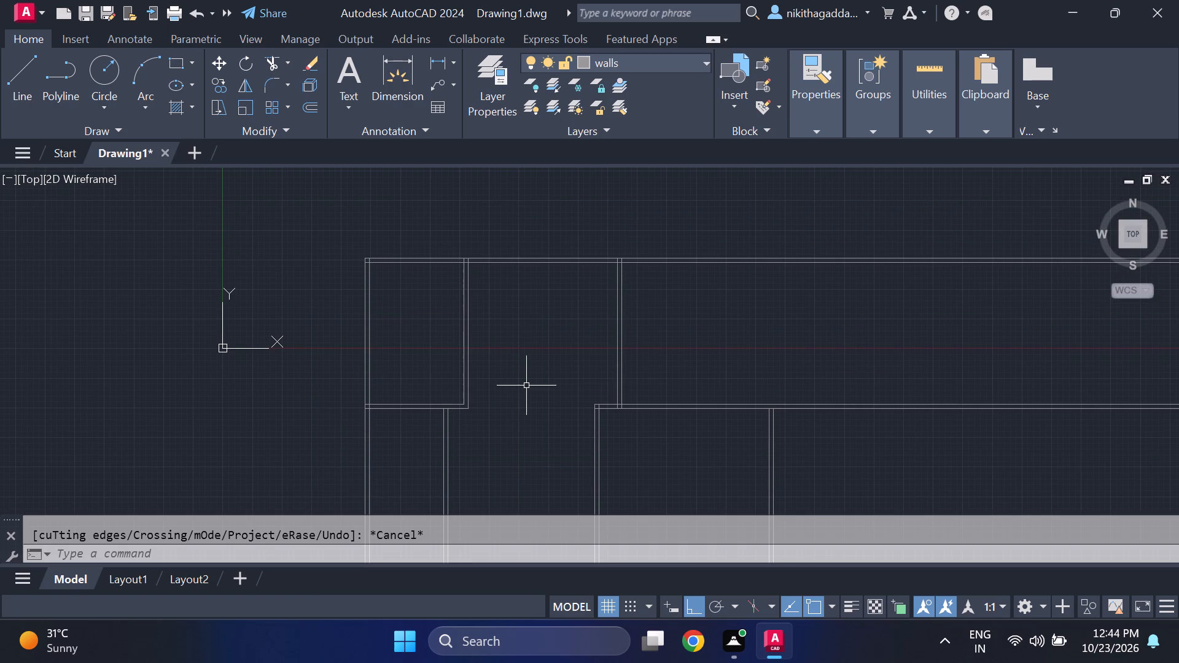
Move the cross wall's long right-hand portion and the second lower partition wall's two lines straight up about 4'-9".
middle_drag(518, 416, 470, 343)
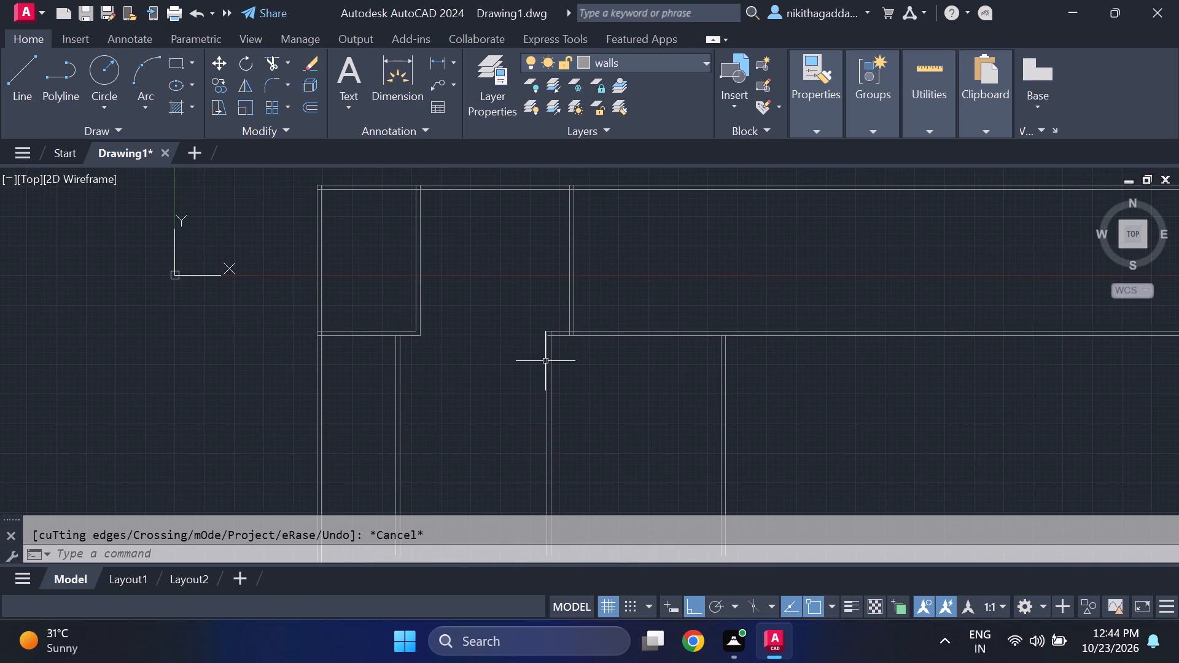
drag(629, 316, 632, 341)
click(615, 406)
drag(574, 375, 553, 392)
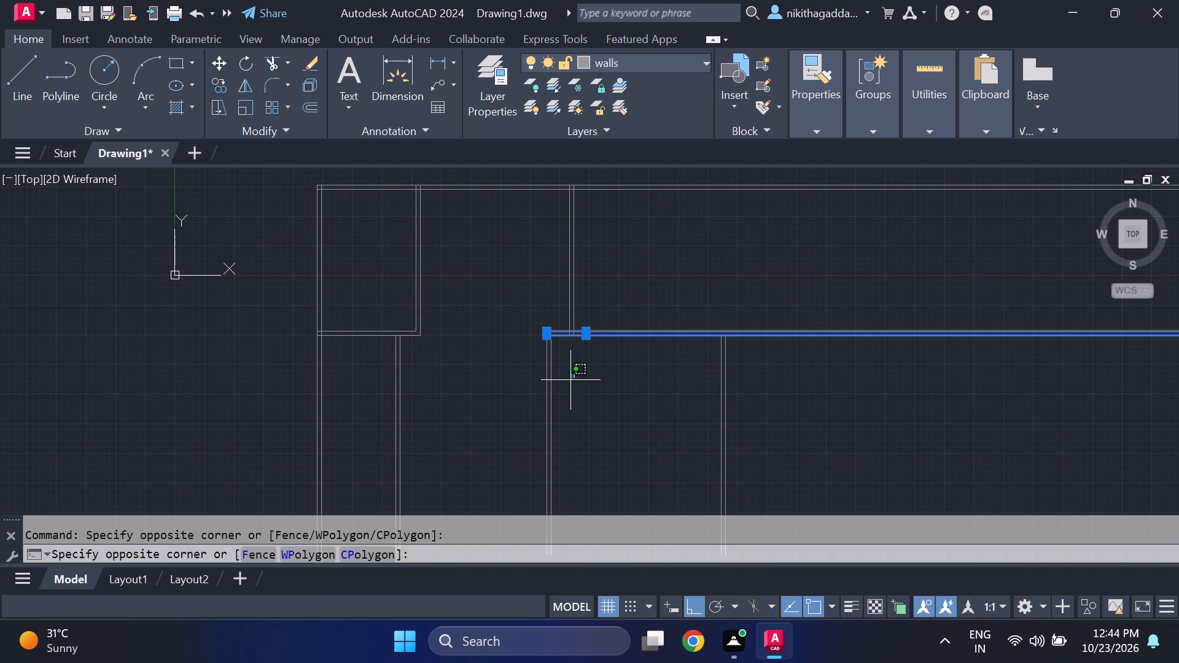
drag(553, 392, 559, 388)
click(495, 432)
key(m)
key(Return)
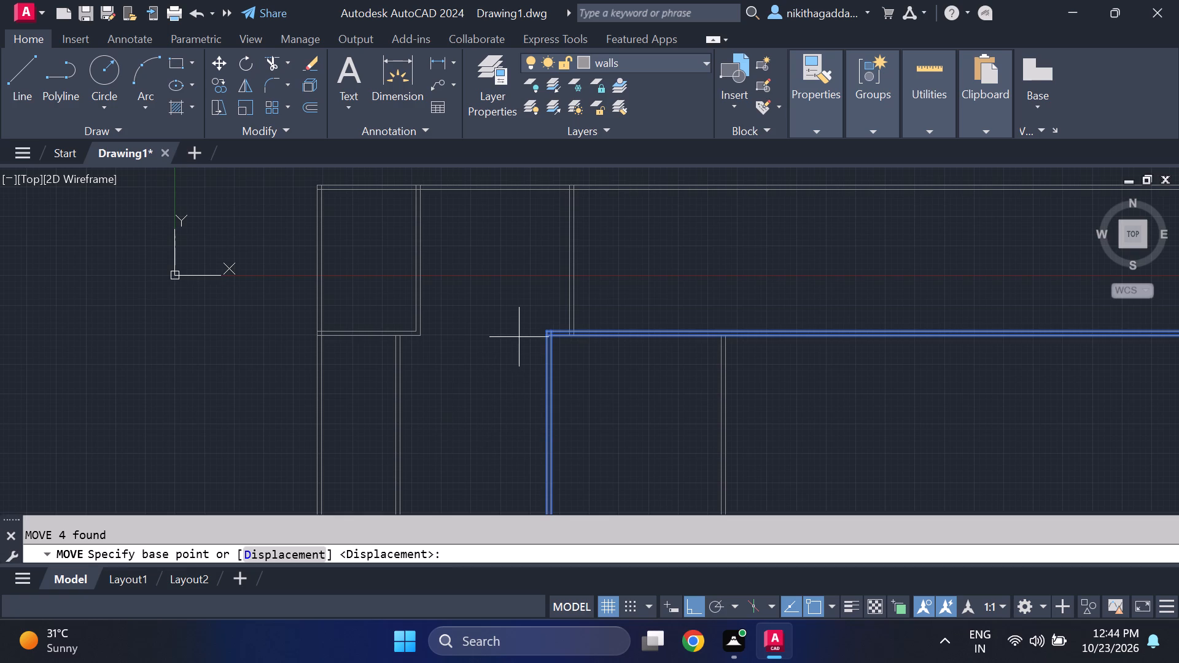
click(543, 332)
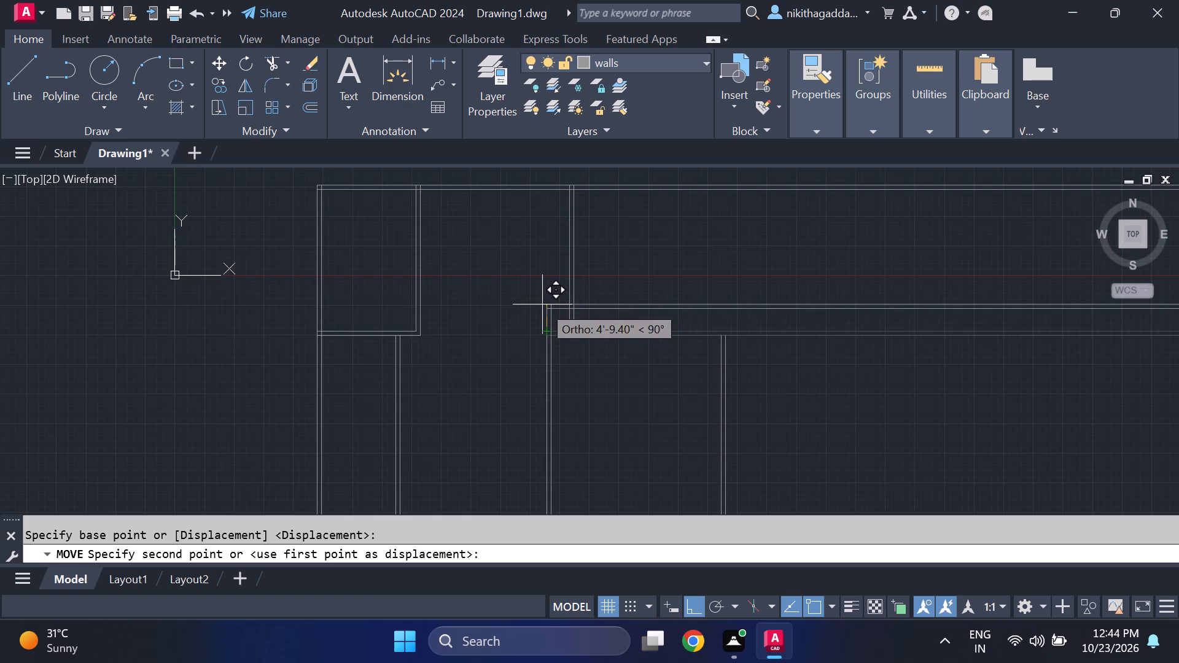
click(542, 304)
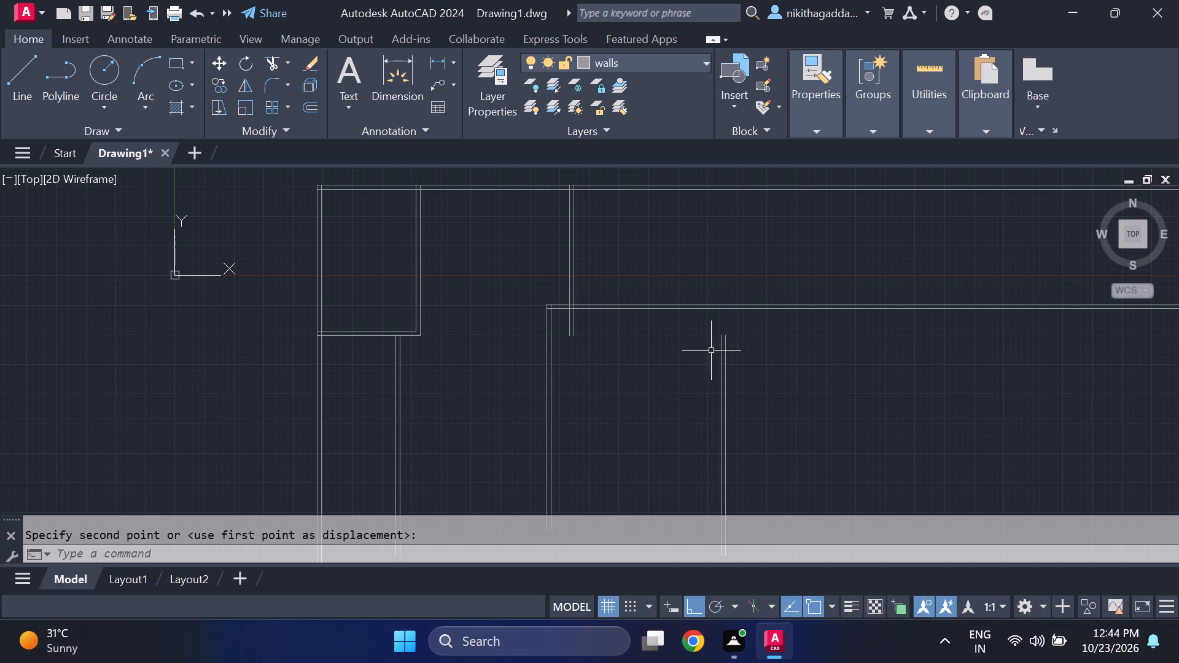
Trim the second upper partition wall's line ends at the cross wall's upper line and open the cross wall line between them.
text(tr)
key(Return)
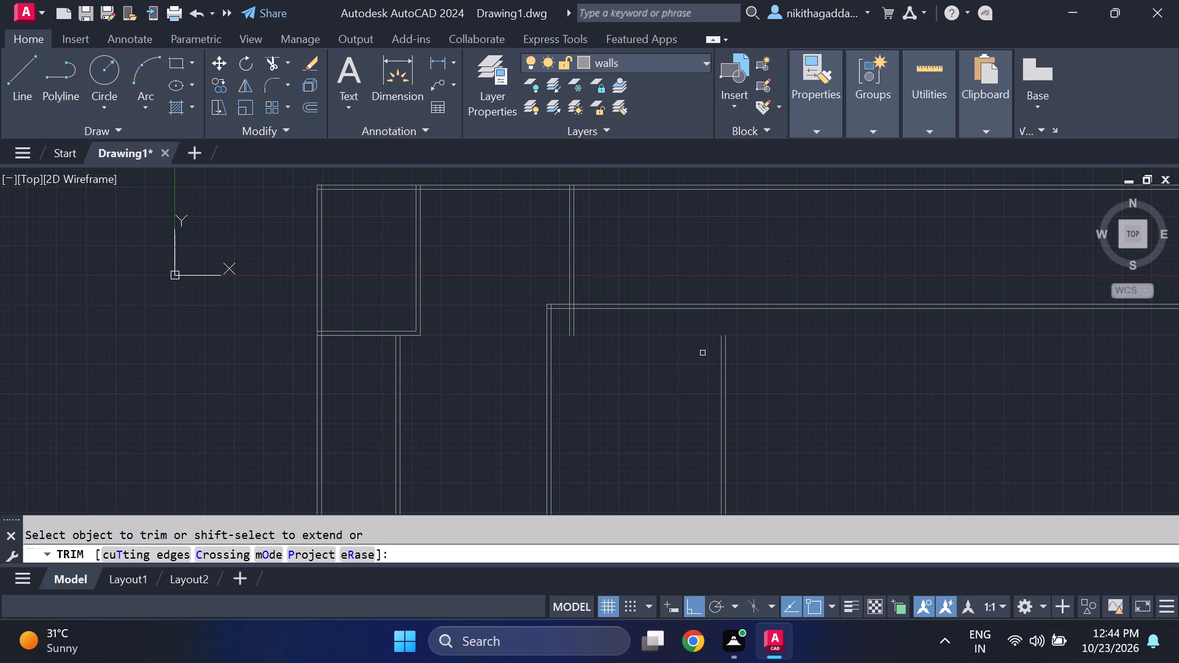
scroll(577, 316, up, 2)
drag(578, 320, 539, 338)
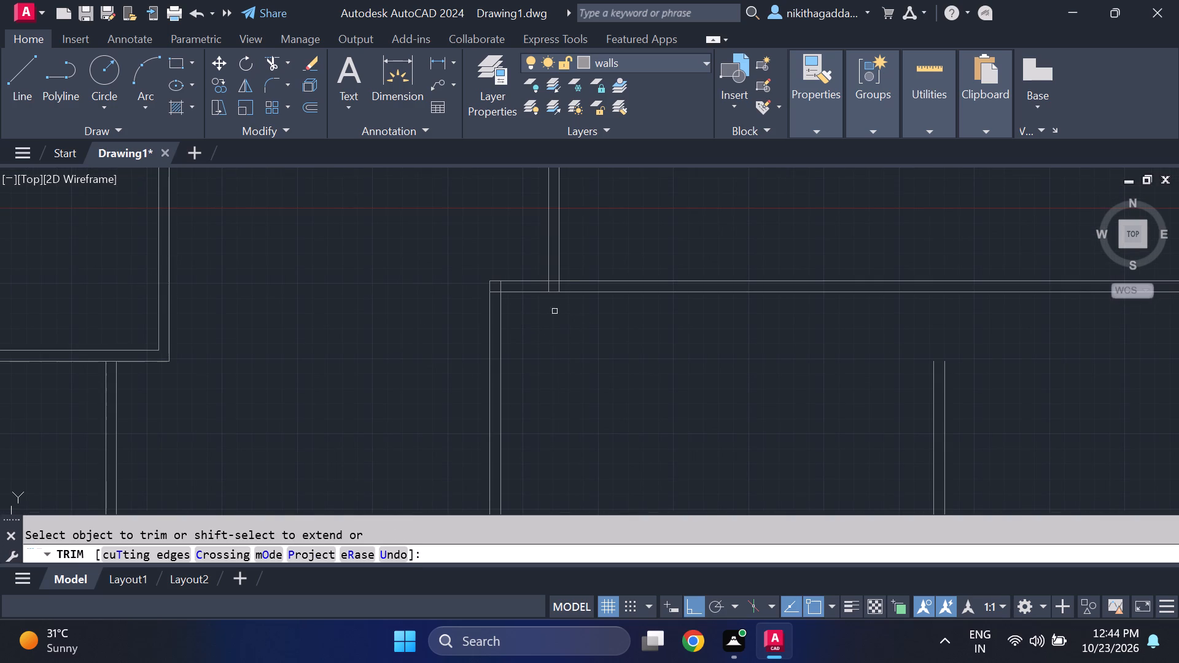
scroll(553, 268, up, 2)
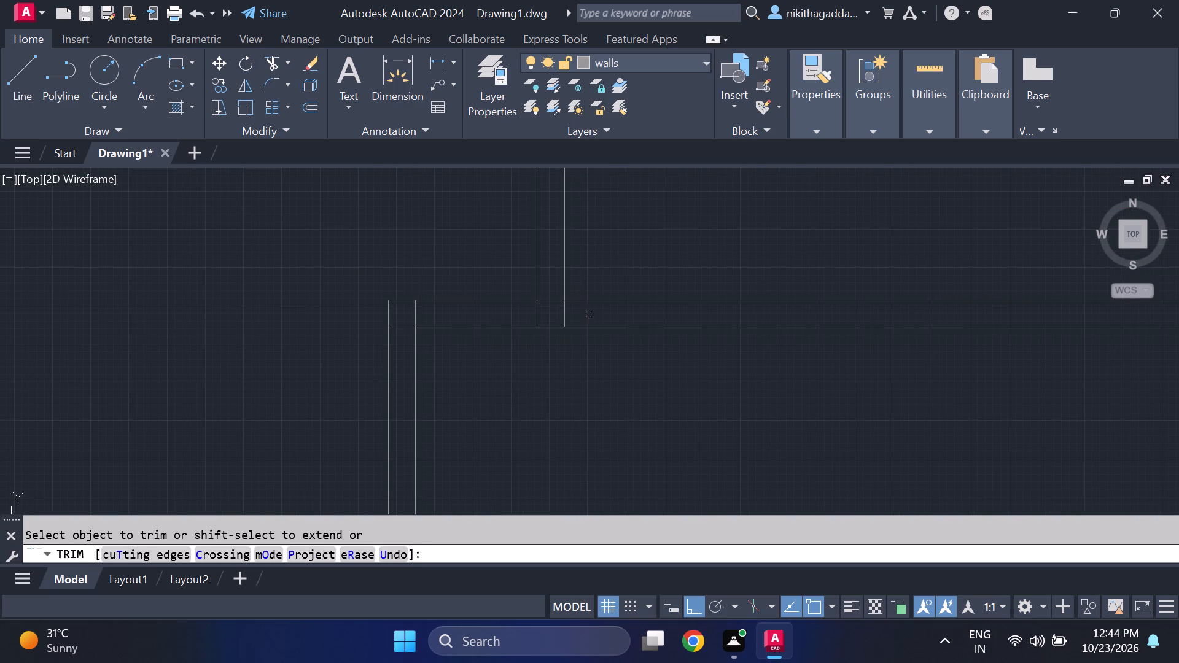
drag(572, 315, 524, 311)
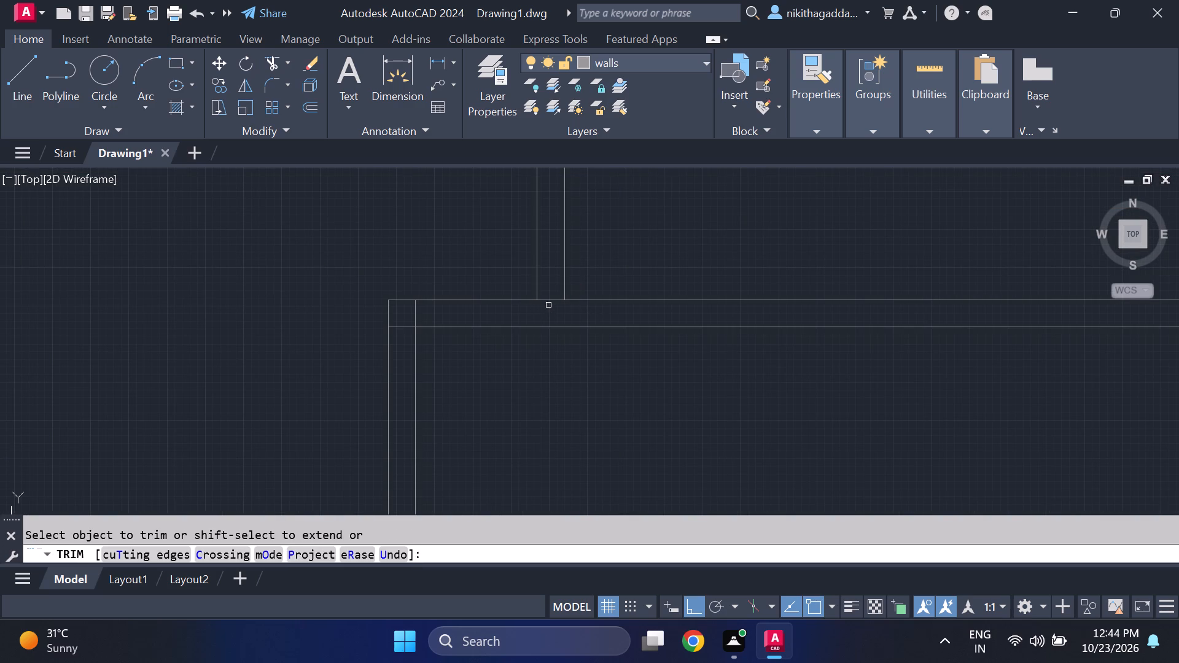
click(550, 298)
Trim the overlapping line ends inside the corner where the raised cross wall meets the second lower partition wall.
scroll(404, 309, up, 2)
click(427, 318)
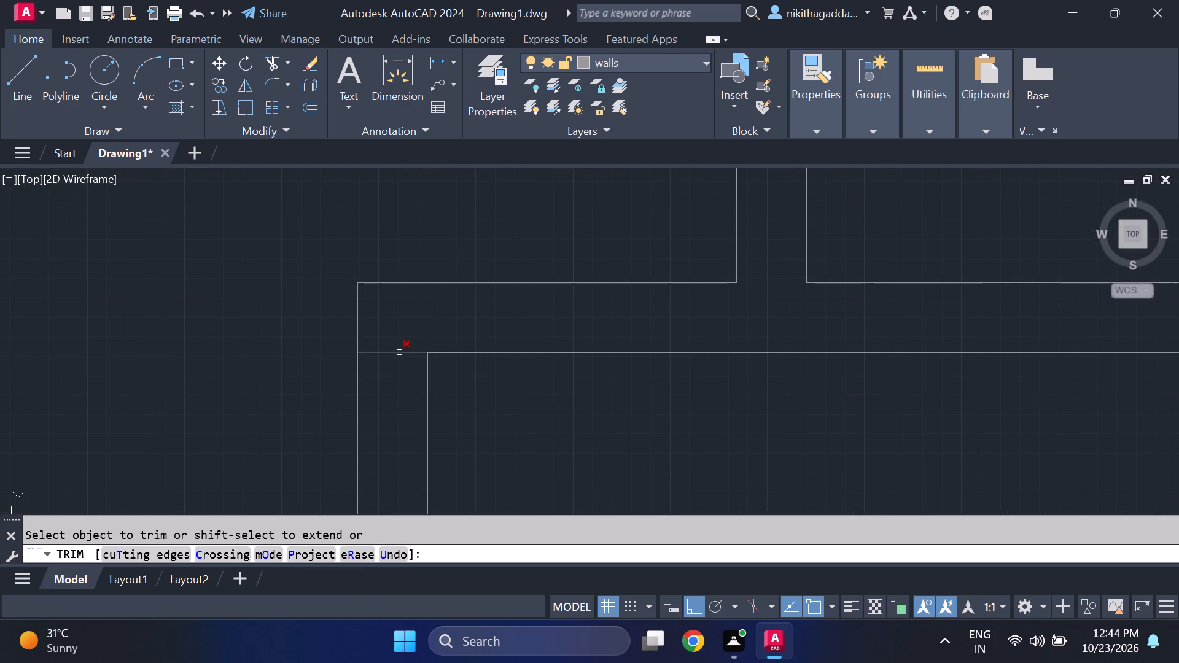
click(399, 353)
scroll(494, 318, down, 6)
middle_drag(525, 406, 459, 408)
scroll(491, 349, down, 2)
middle_drag(489, 361, 486, 393)
scroll(494, 392, up, 1)
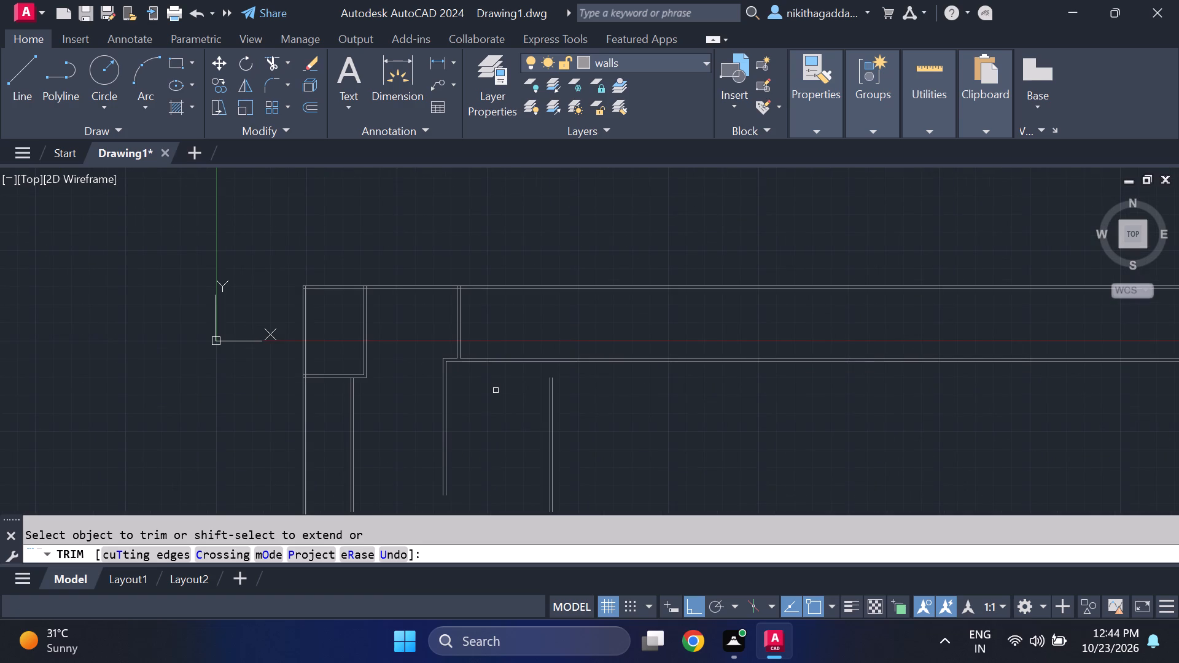
key(Escape)
Extend both lines of the third lower partition wall up to the raised cross wall's upper line.
text(ex)
key(Return)
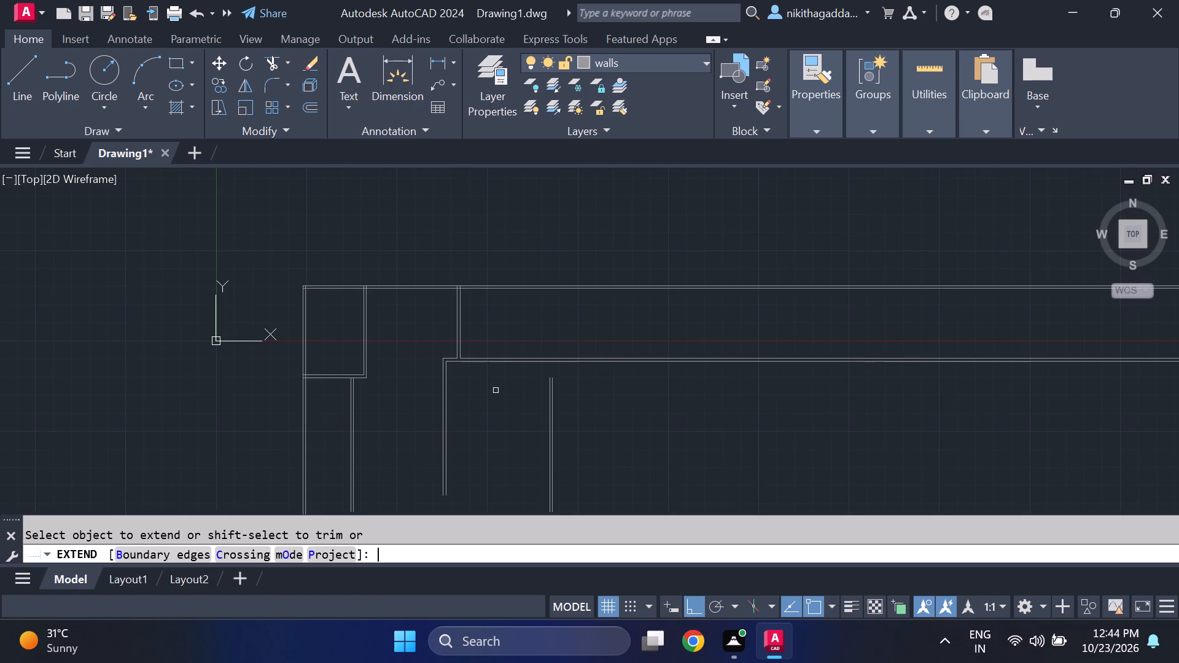
drag(585, 418, 486, 446)
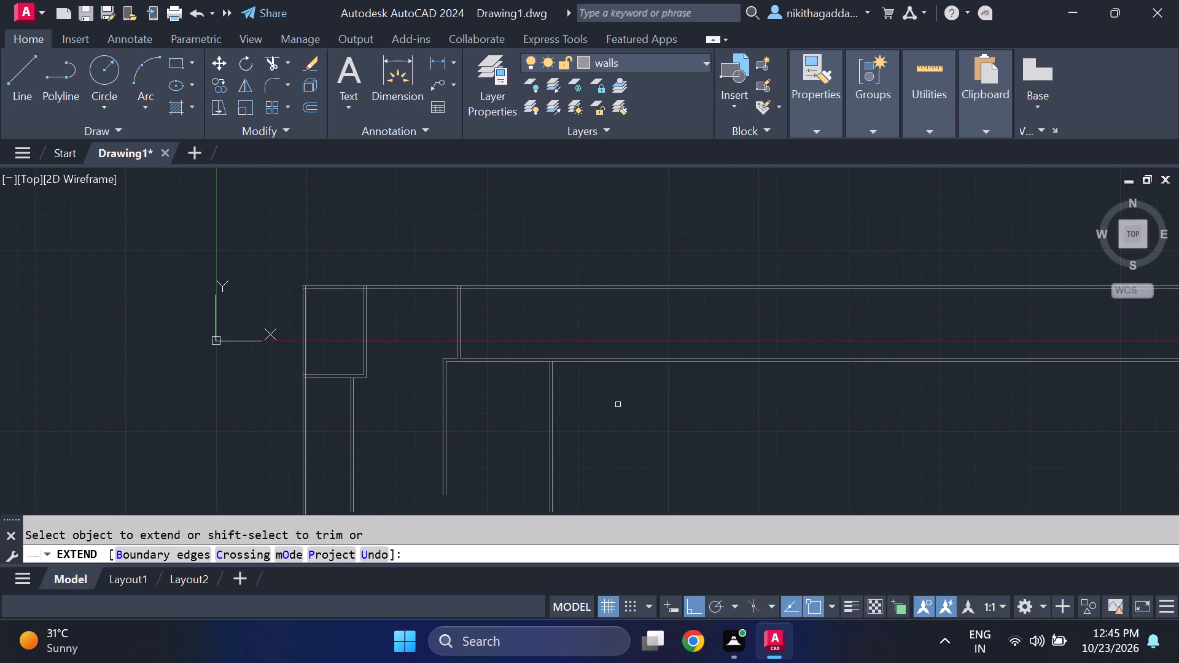
drag(618, 405, 507, 436)
scroll(600, 453, up, 1)
middle_drag(599, 453, 573, 418)
scroll(575, 419, down, 2)
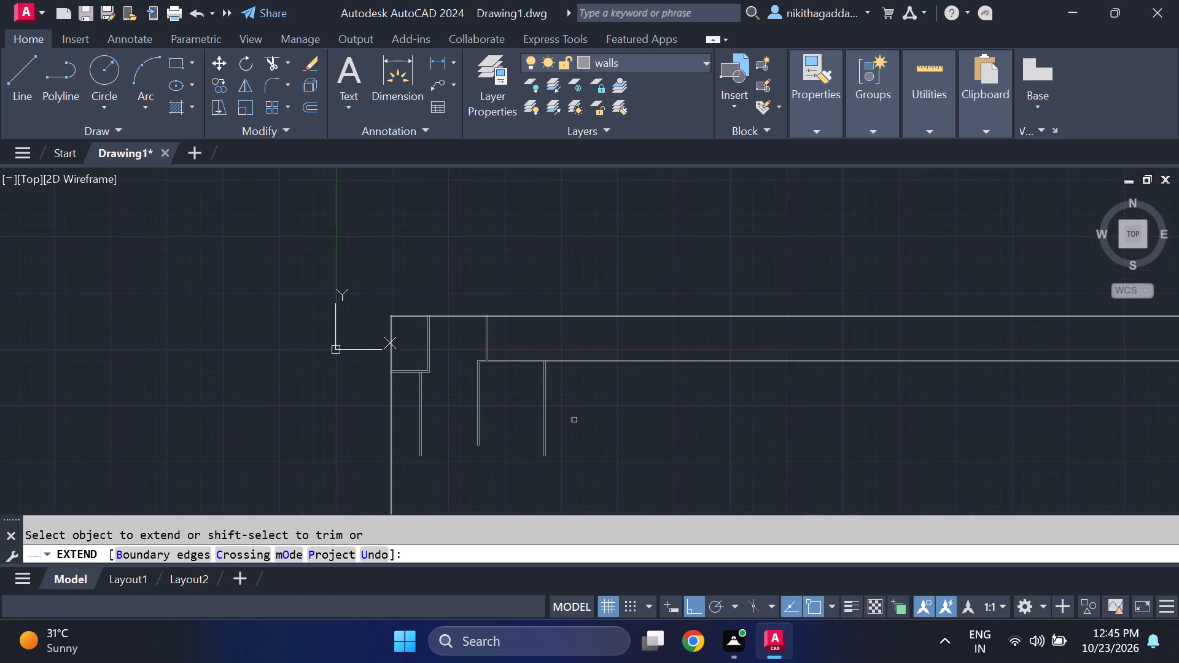
middle_drag(562, 416, 580, 422)
scroll(575, 440, up, 2)
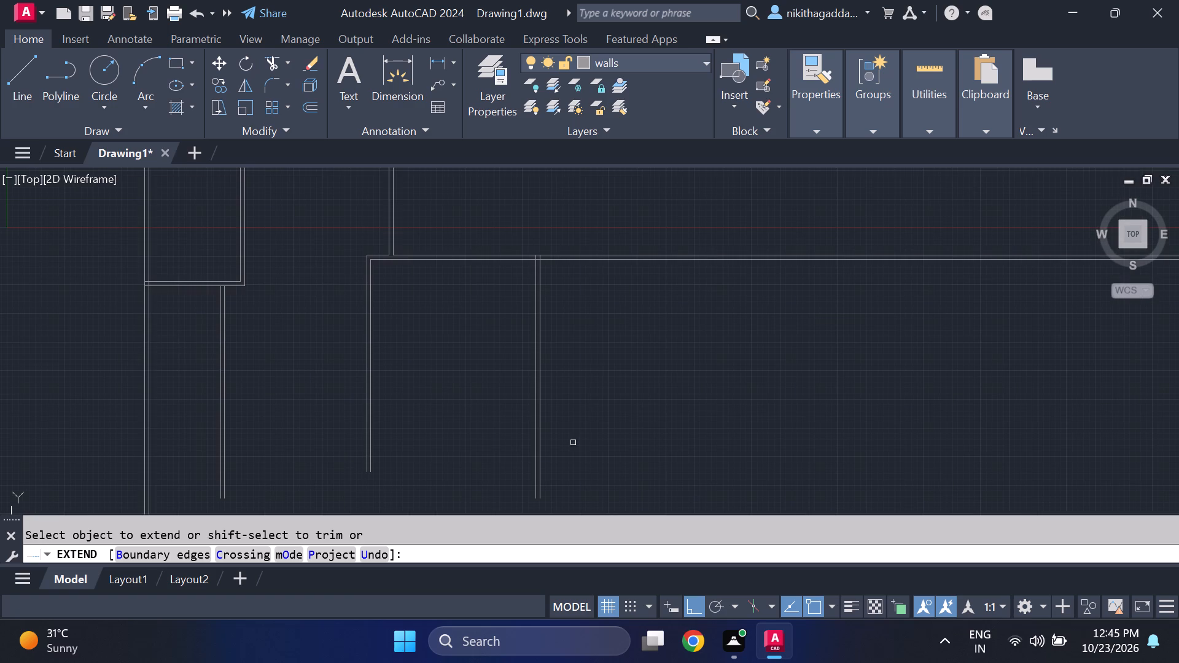
key(Escape)
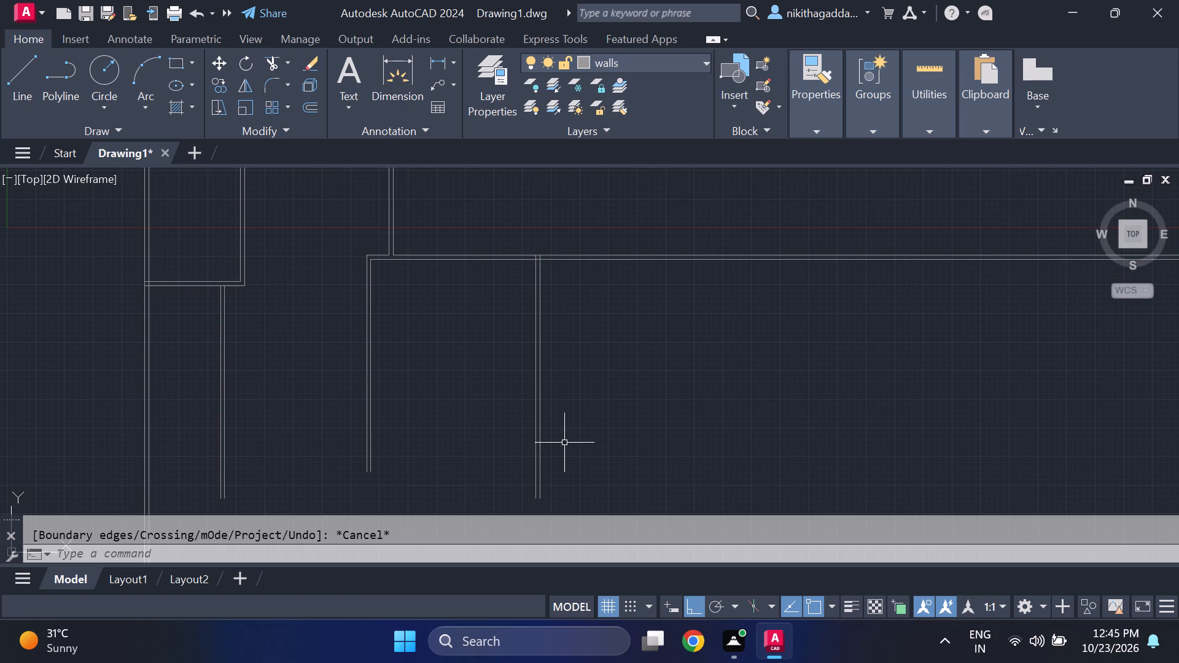
Offset the raised cross wall's lower line 379" downward.
middle_drag(410, 354, 500, 346)
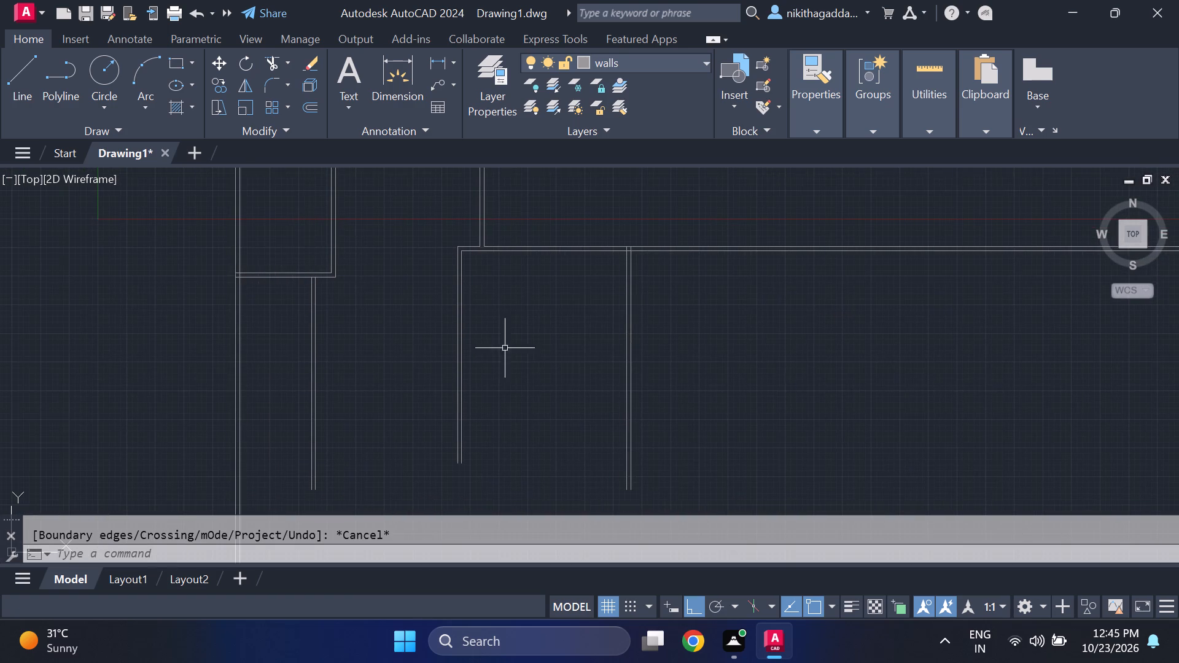
middle_drag(527, 389, 504, 424)
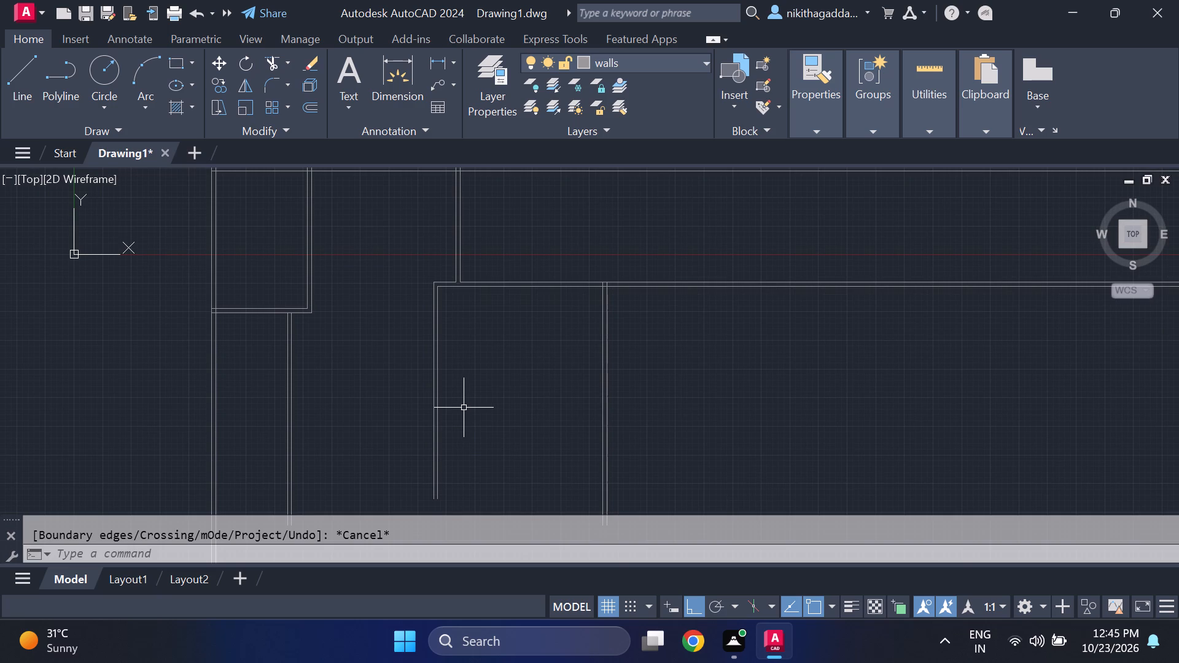
text(of)
key(Return)
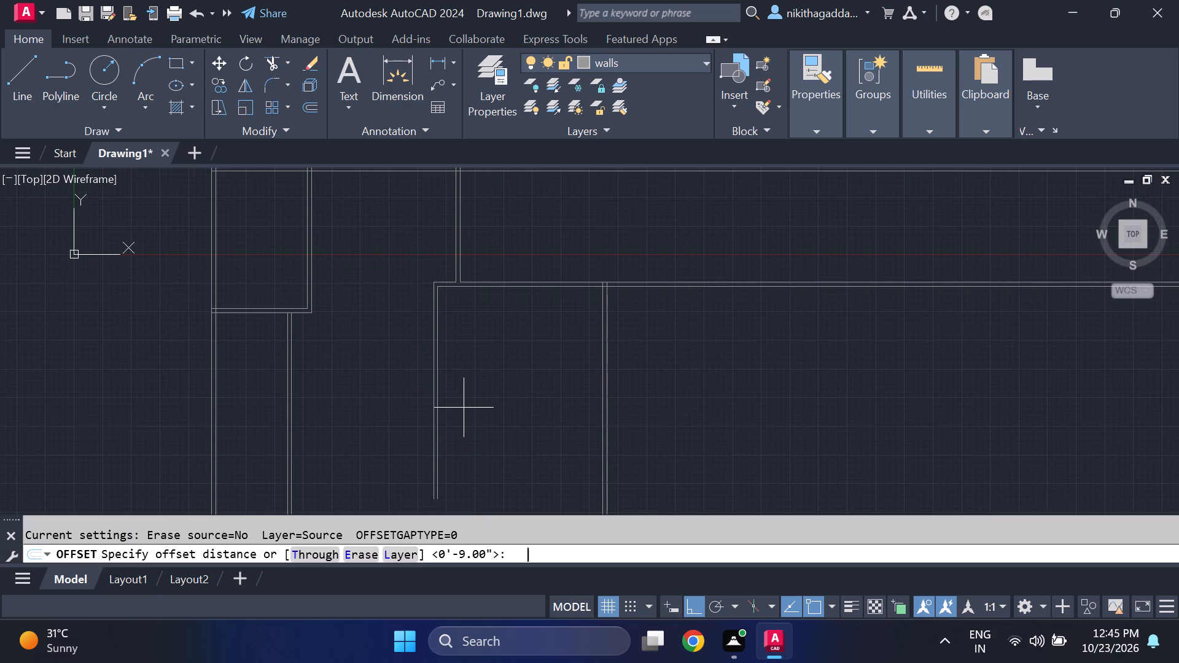
text(38)
key(BackSpace)
text(79)
key(shift+quotedbl)
key(Return)
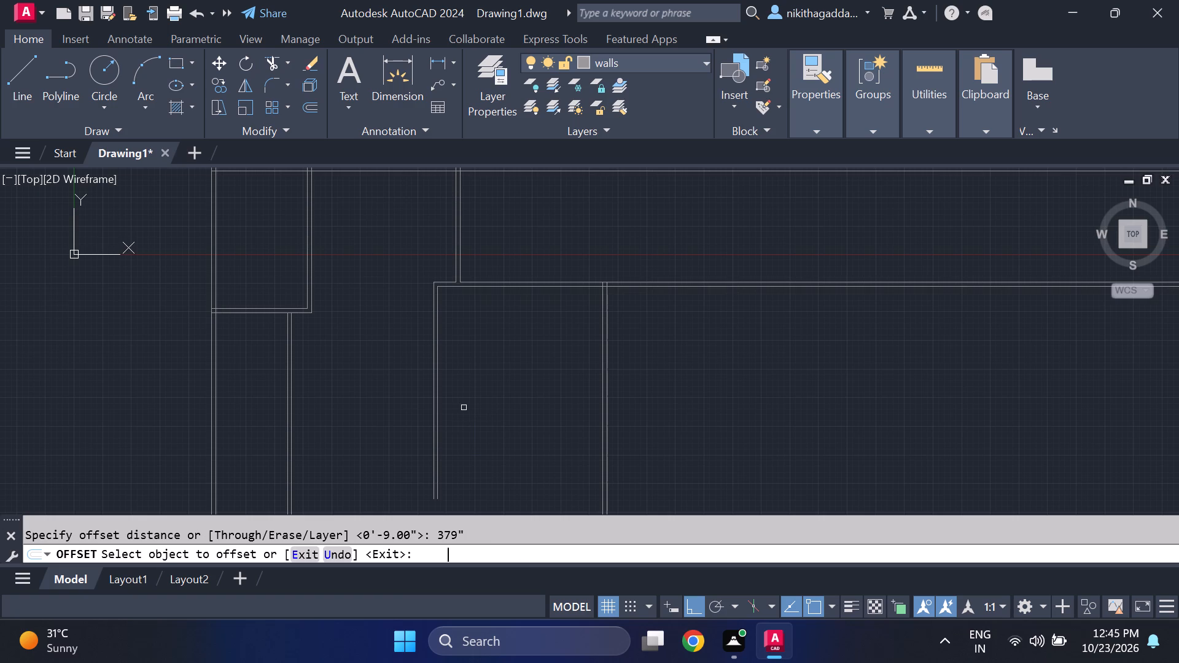
click(488, 288)
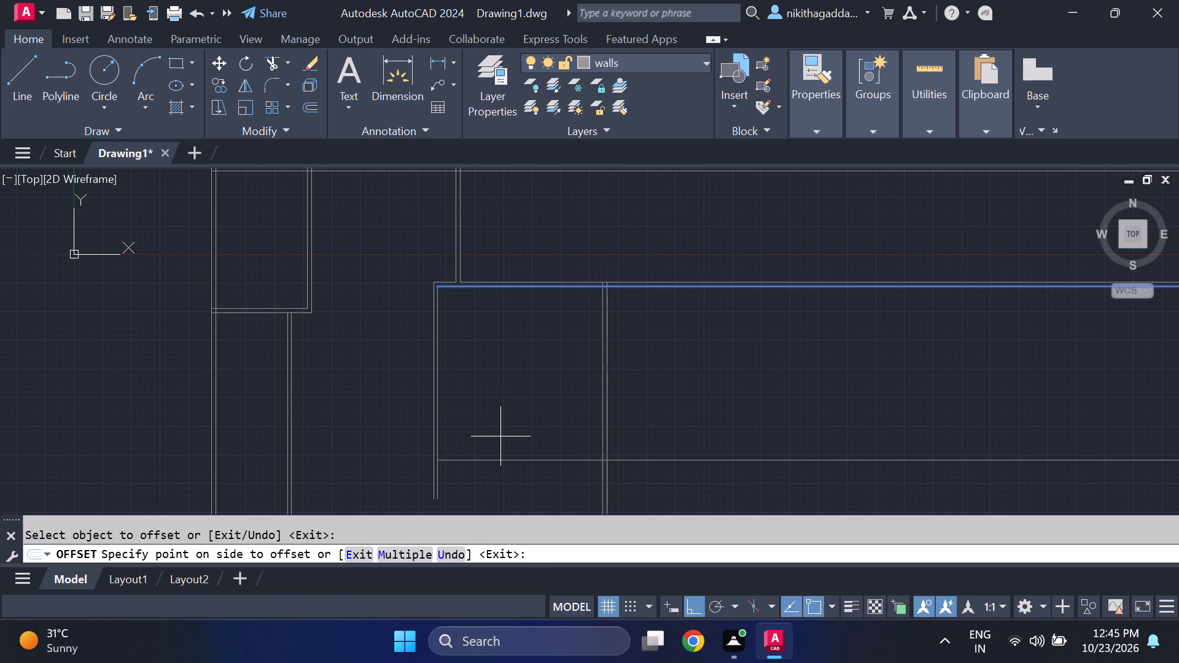
middle_drag(501, 434, 503, 382)
middle_click(503, 381)
scroll(508, 401, down, 2)
scroll(503, 429, up, 2)
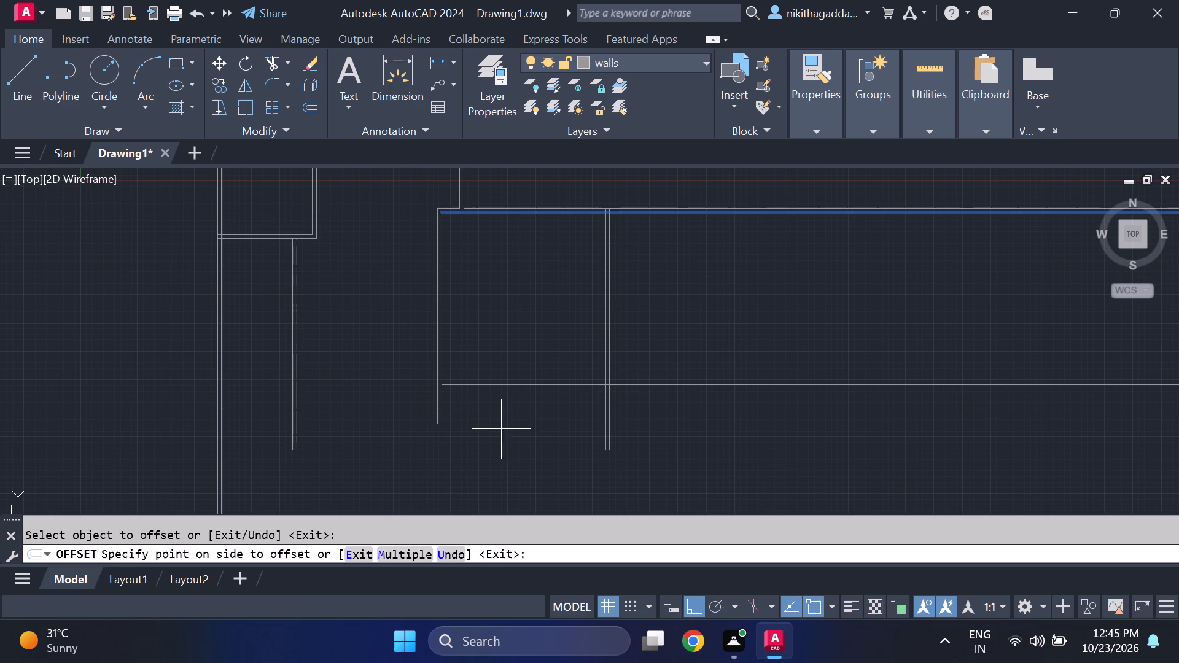
click(501, 429)
key(Escape)
Offset the new horizontal line below the cross wall 9" downward to form a second horizontal wall.
text(of)
key(Return)
text(9")
key(Return)
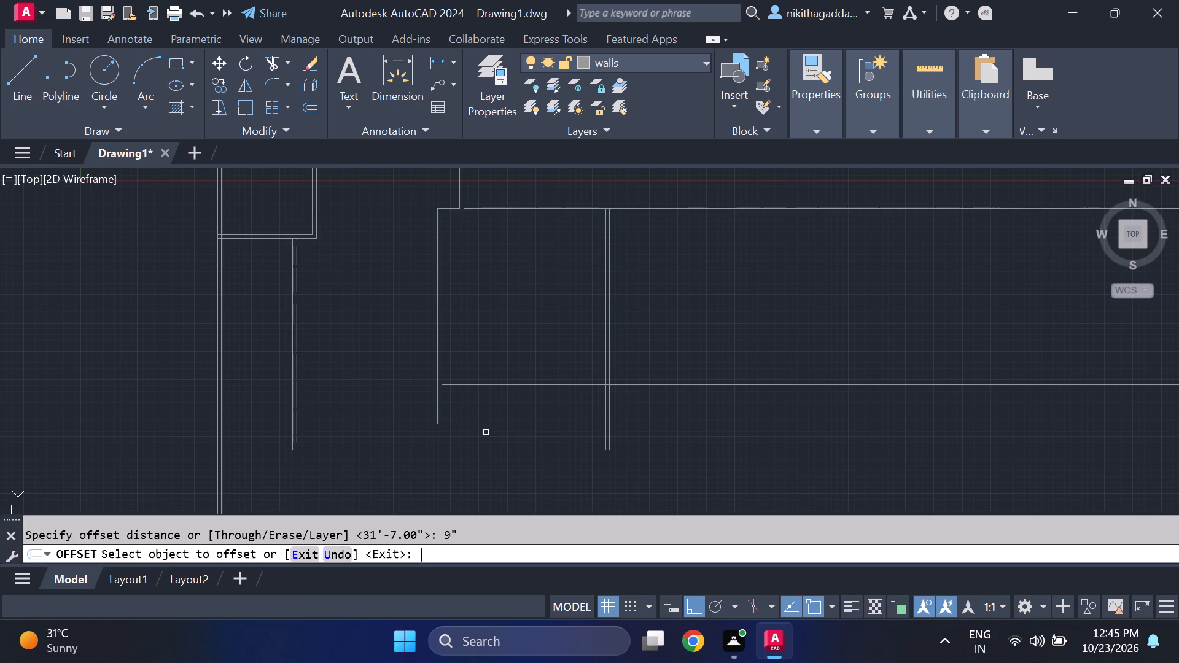
click(530, 387)
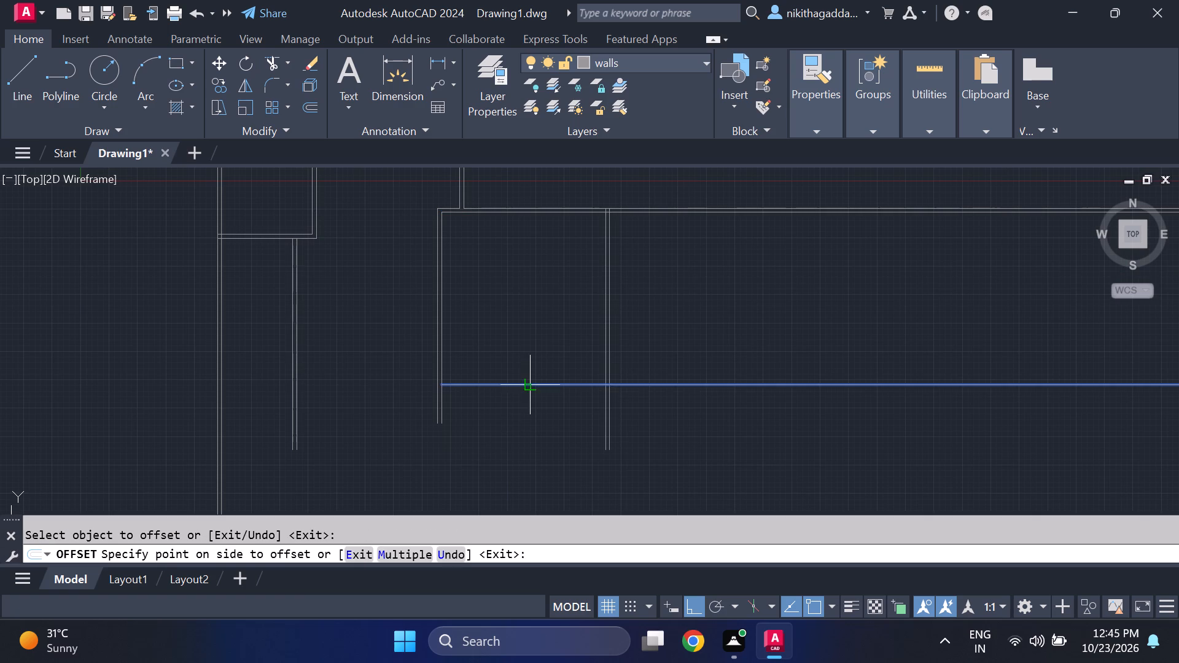
click(519, 451)
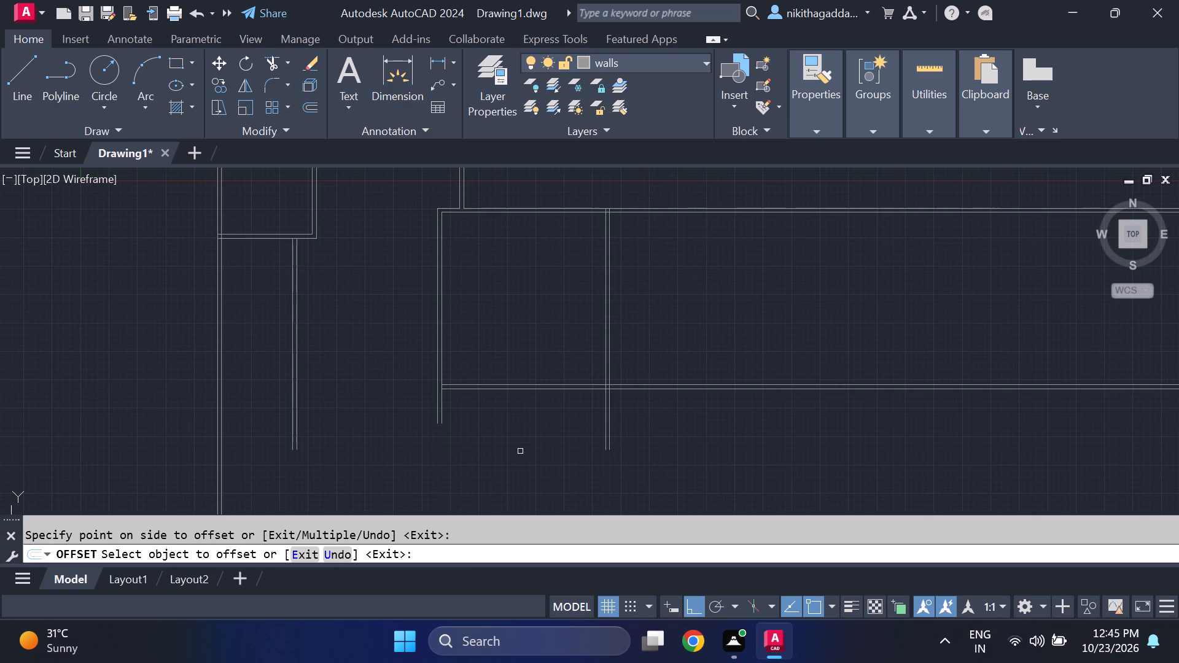
key(Escape)
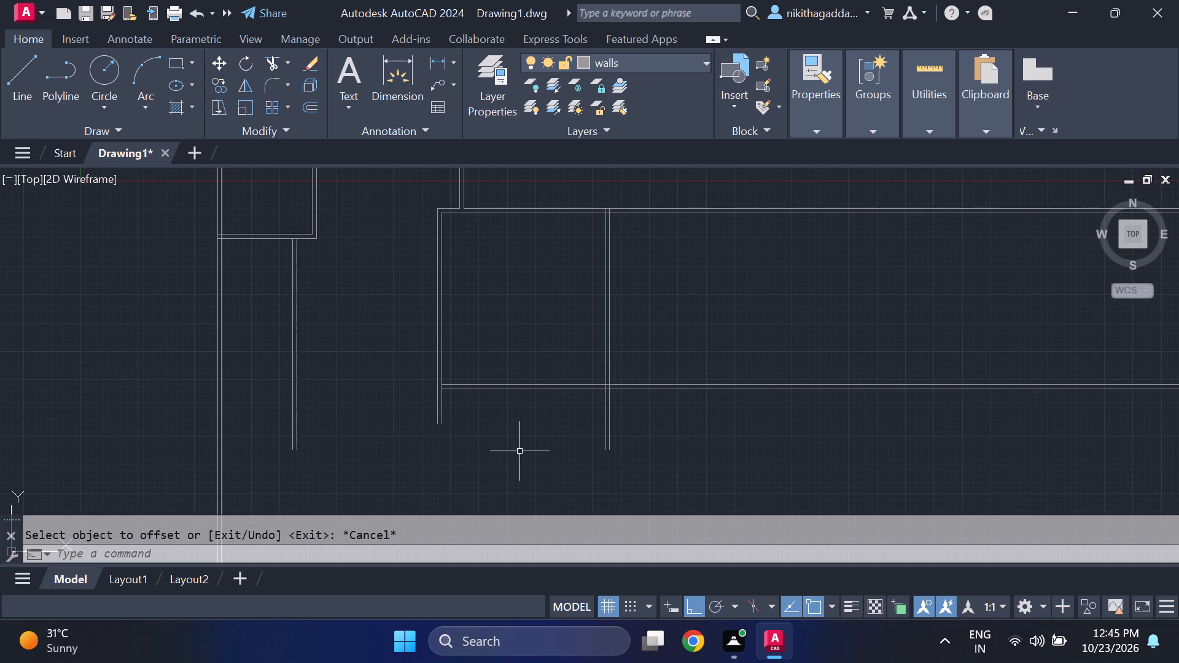
Offset the second horizontal wall's lower line 140" downward.
text(of)
key(Return)
text(140")
key(Return)
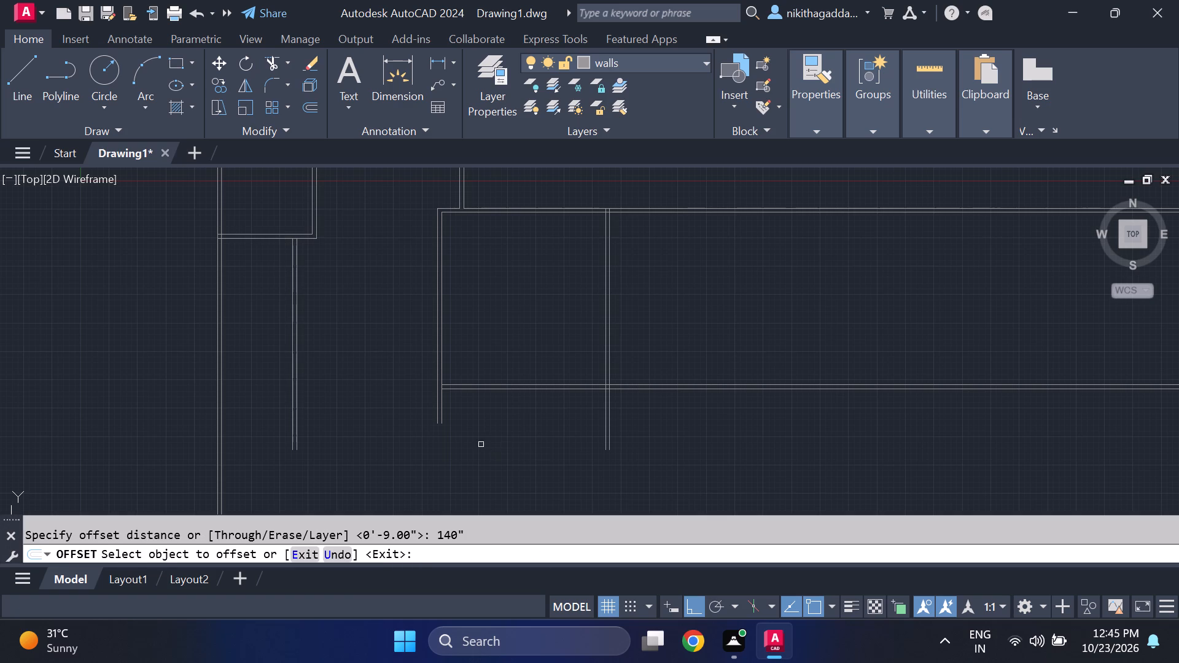
click(466, 389)
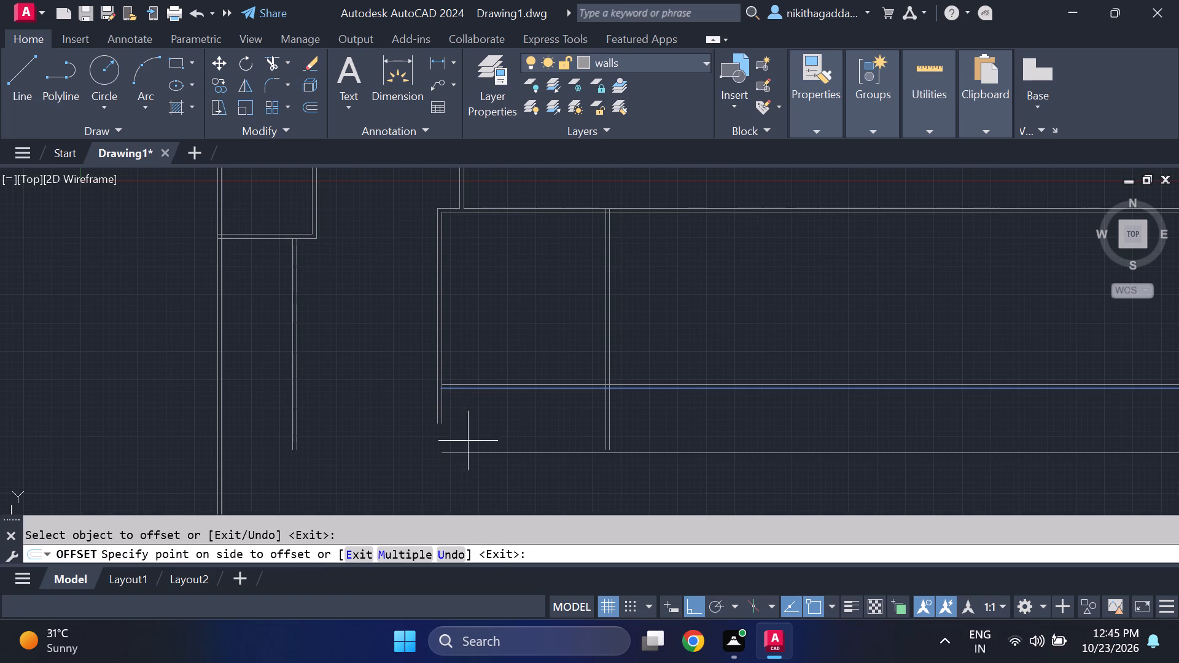
middle_drag(461, 467, 463, 381)
click(454, 424)
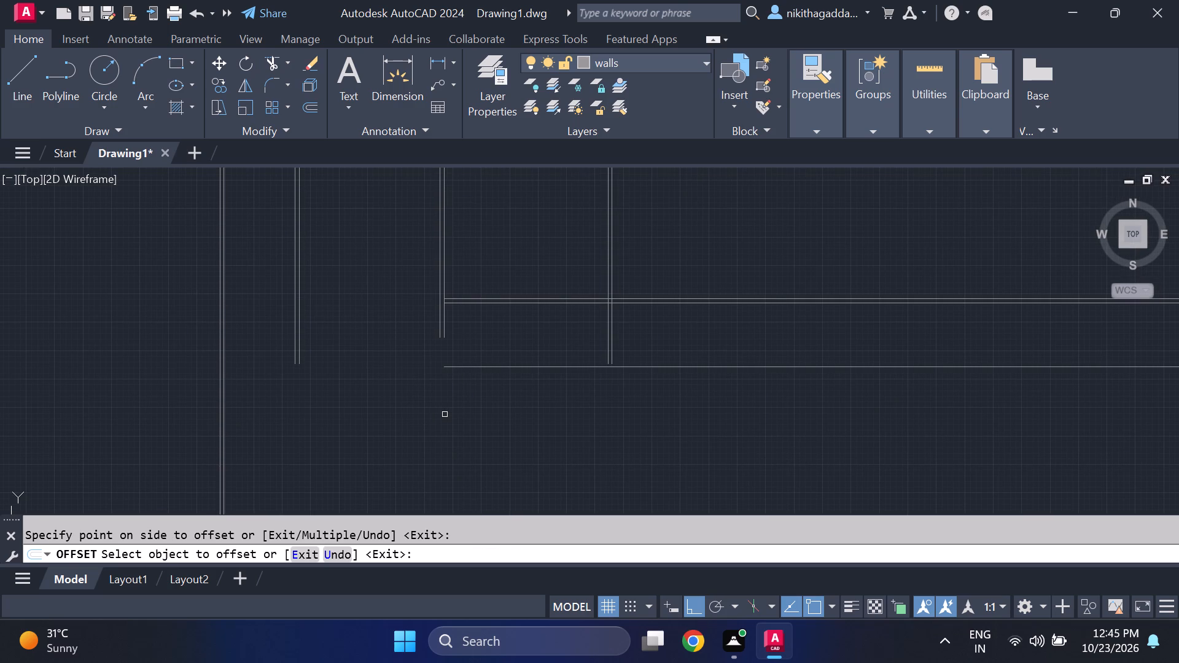
key(Escape)
Offset the lowest horizontal line 9" downward to form a third horizontal wall.
text(of)
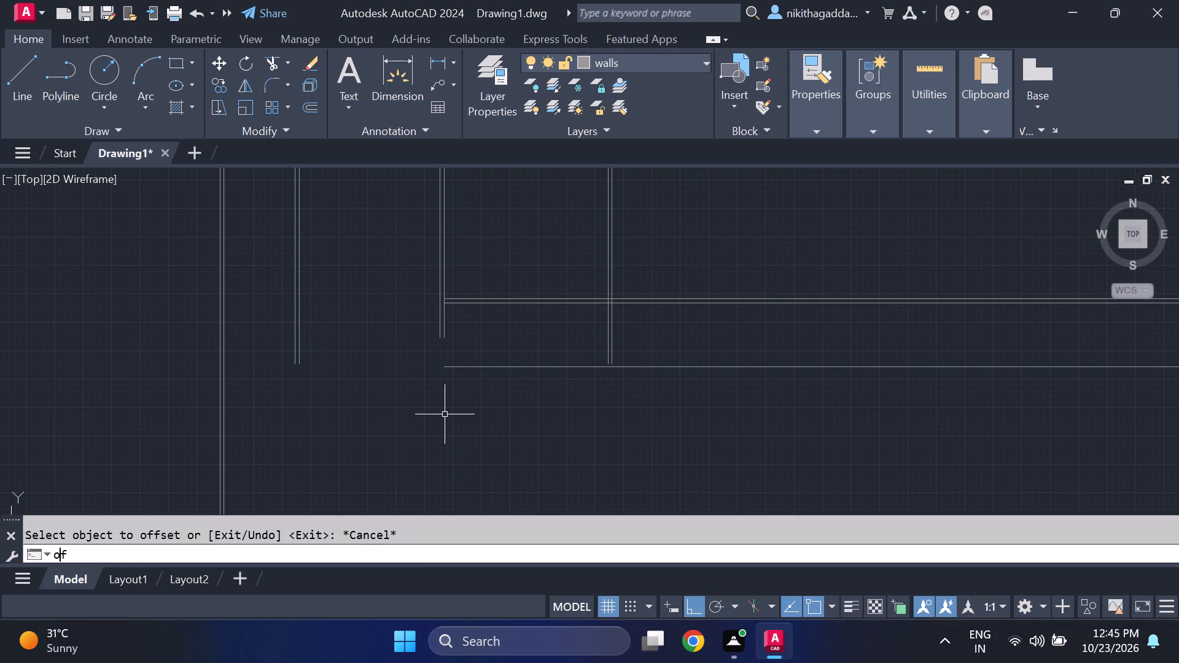
key(Return)
text(9")
key(Return)
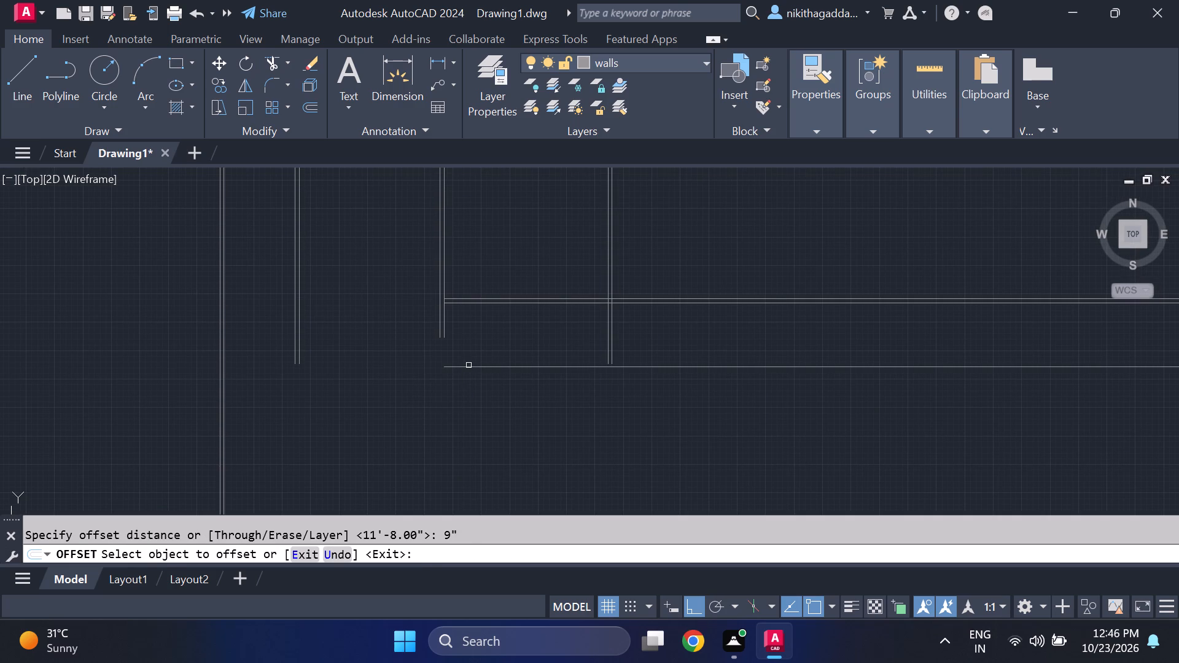
click(469, 365)
click(470, 421)
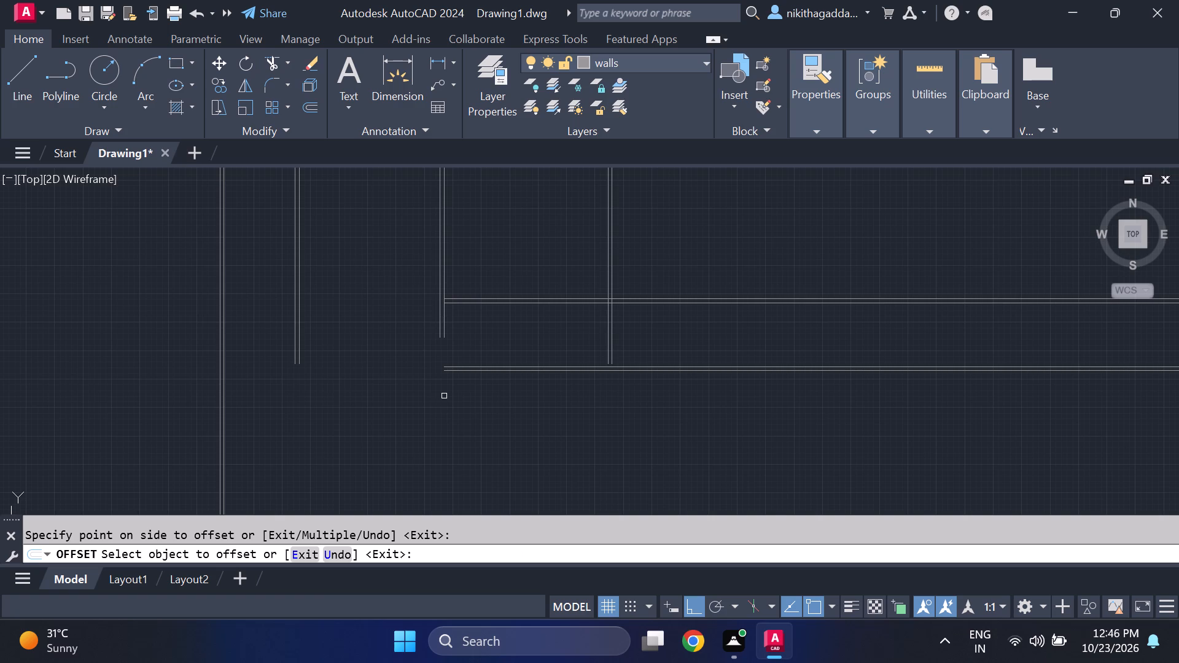
key(Escape)
Extend the inner line of the vertical wall at the horizontal walls' left end down to the third horizontal wall.
middle_drag(435, 395, 437, 441)
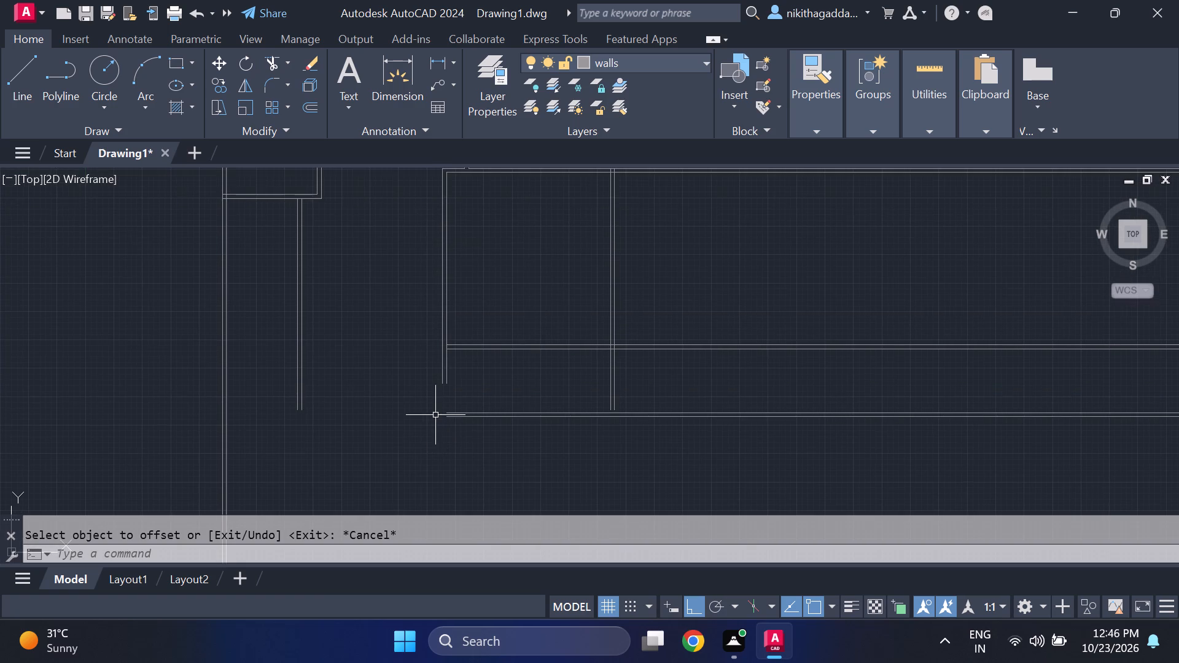
scroll(435, 414, down, 1)
middle_drag(435, 414, 445, 451)
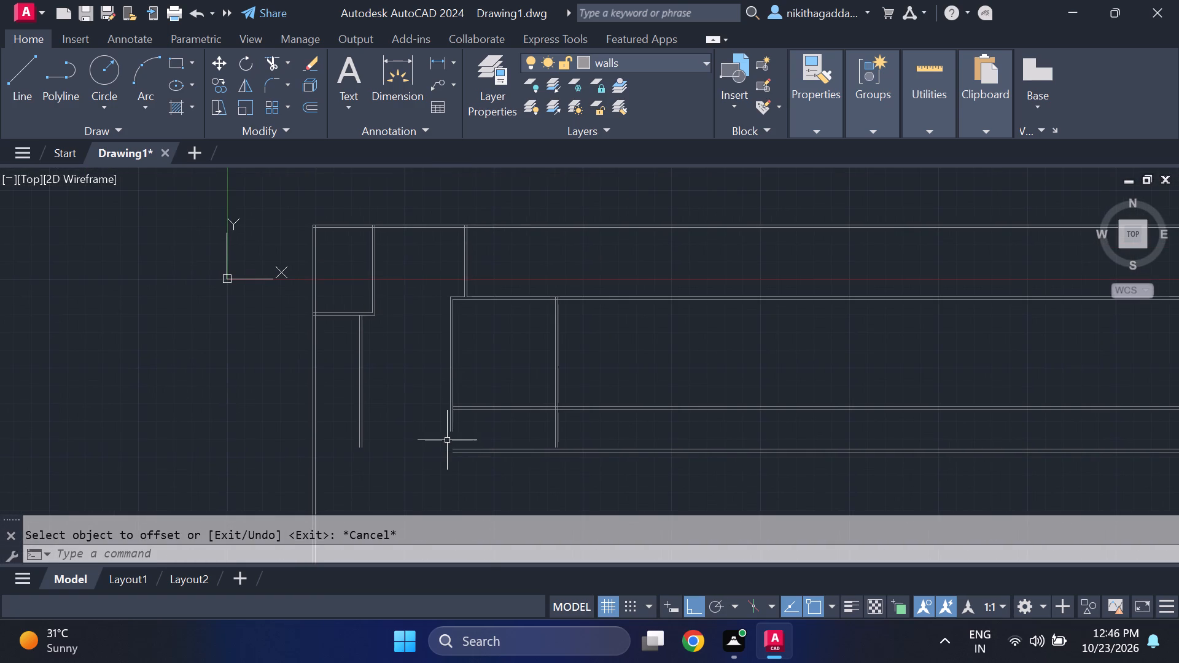
text(ex)
key(Return)
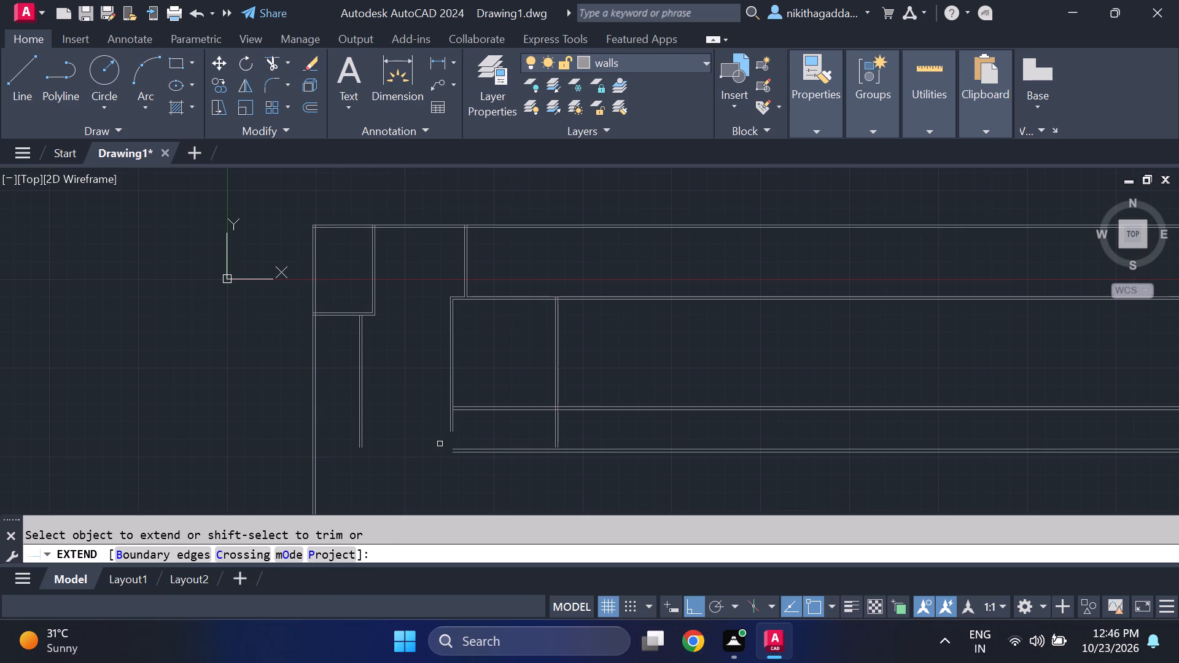
drag(468, 421, 402, 442)
click(453, 419)
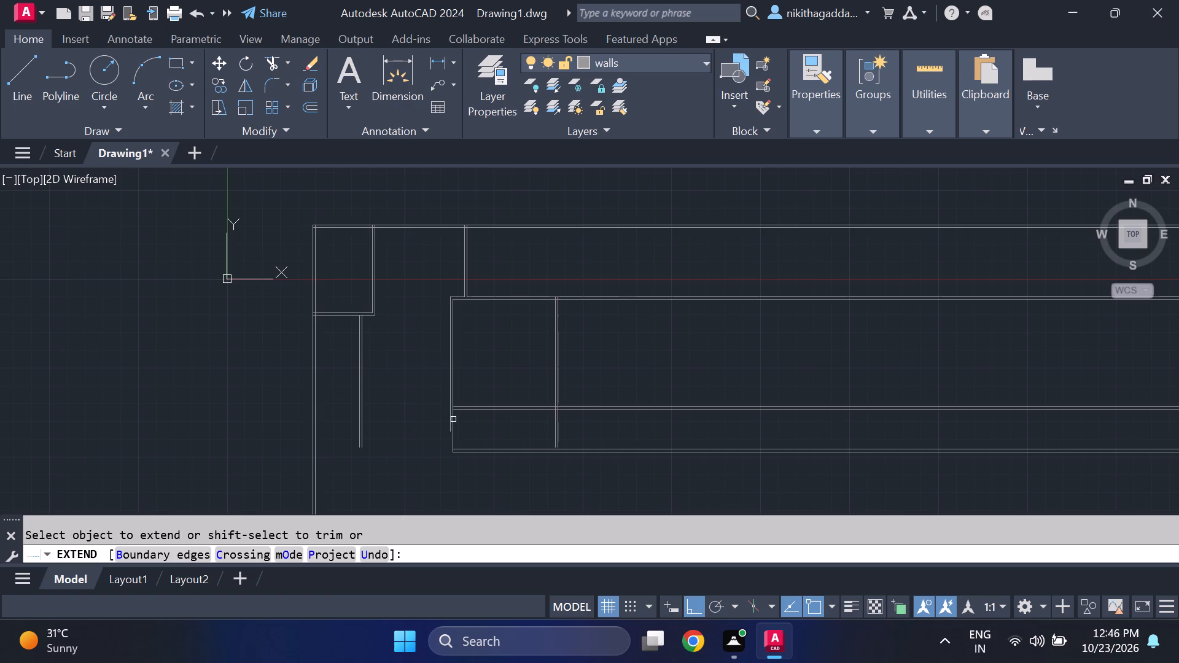
scroll(448, 424, up, 2)
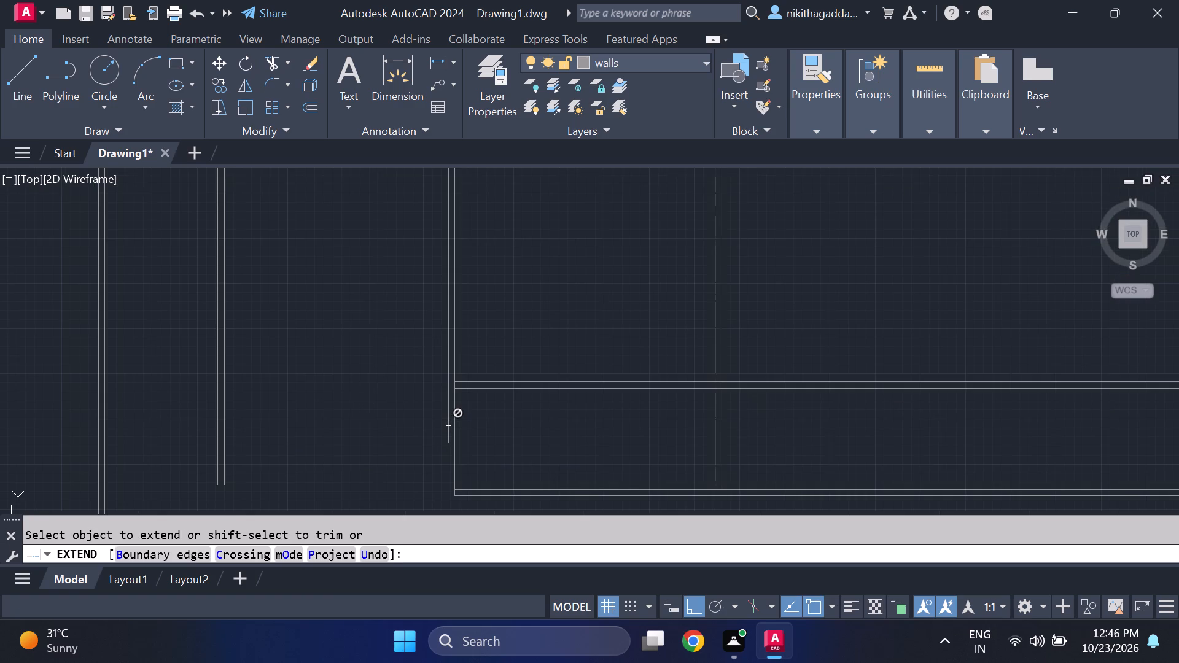
scroll(450, 416, down, 2)
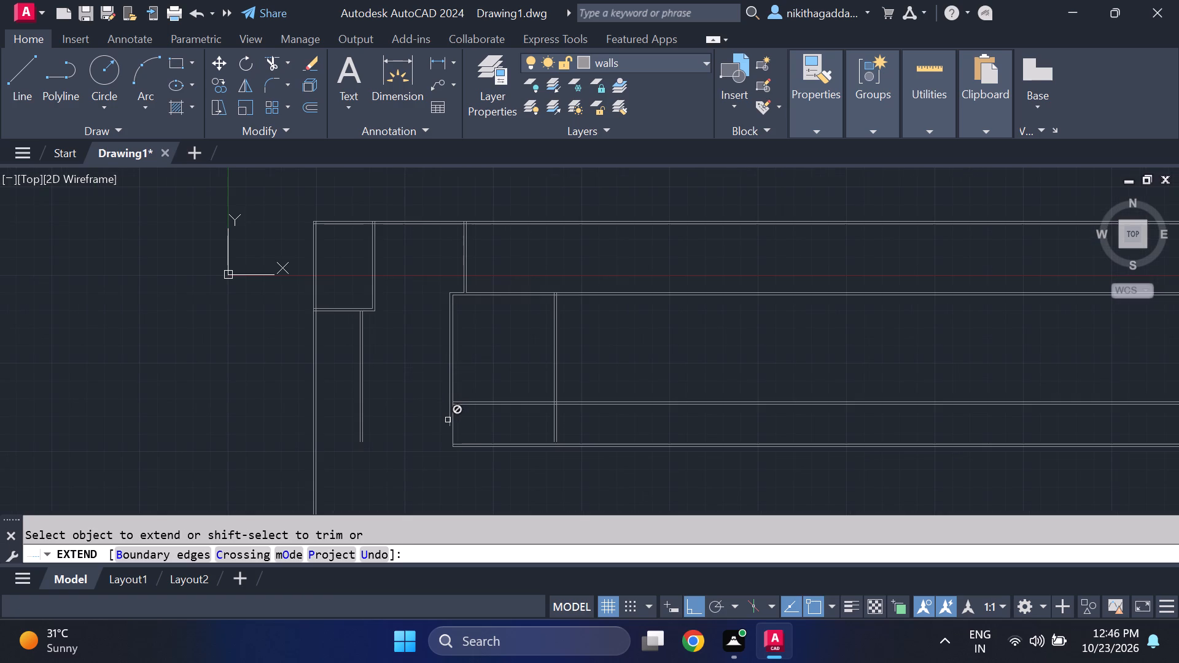
scroll(446, 425, up, 2)
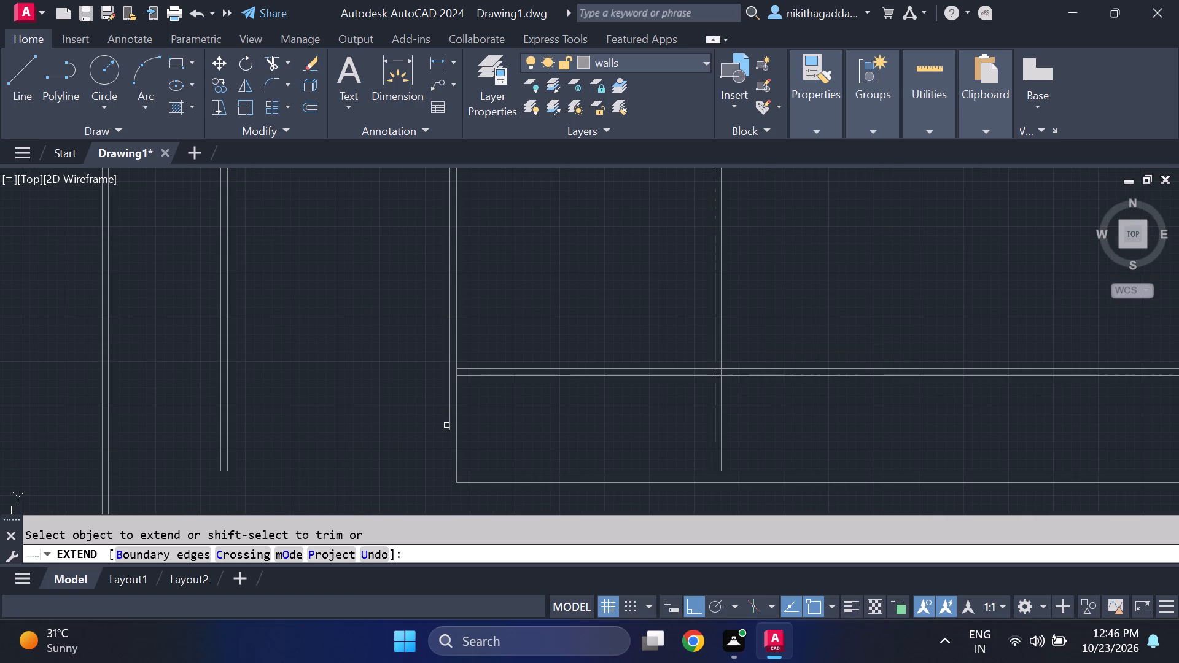
Extend both lines of the vertical wall that crosses the second horizontal wall down to the third horizontal wall.
middle_drag(673, 437, 490, 476)
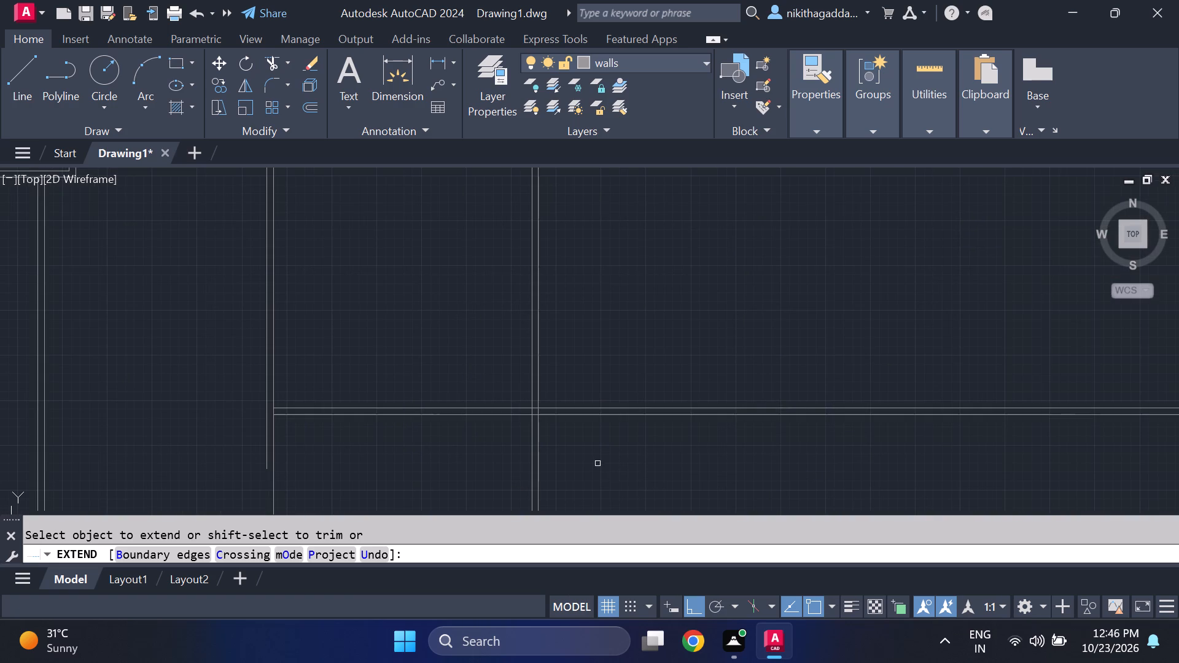
scroll(609, 445, down, 4)
scroll(602, 451, up, 3)
drag(614, 438, 607, 439)
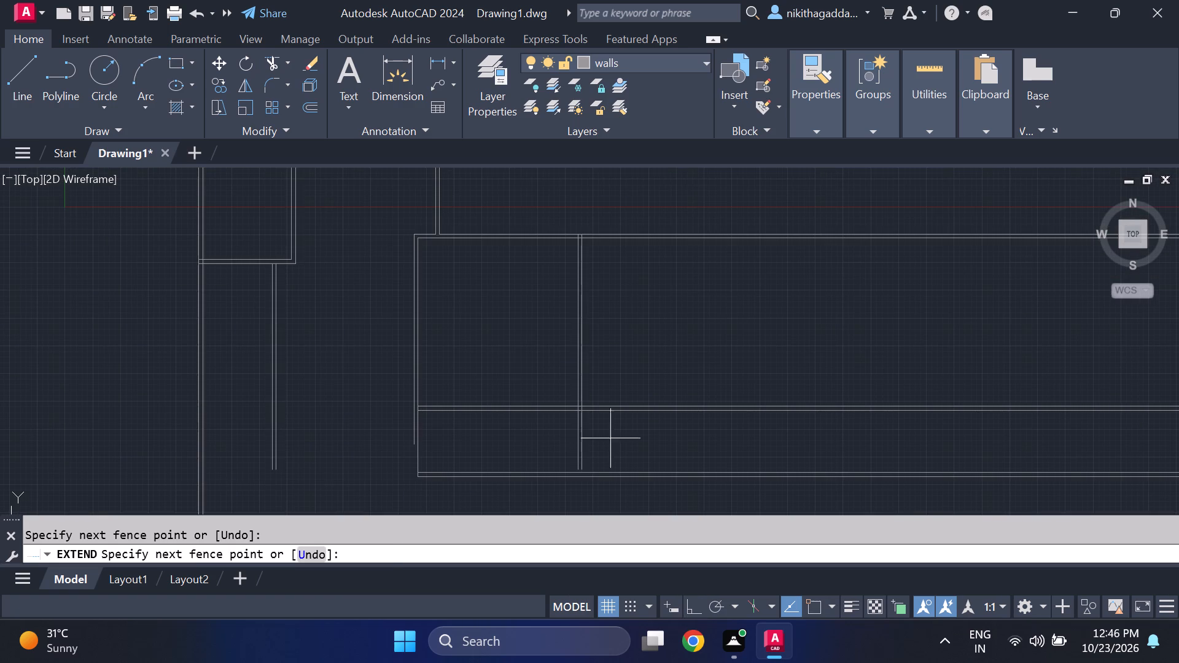
drag(607, 439, 548, 446)
middle_drag(596, 430, 580, 406)
scroll(586, 410, down, 1)
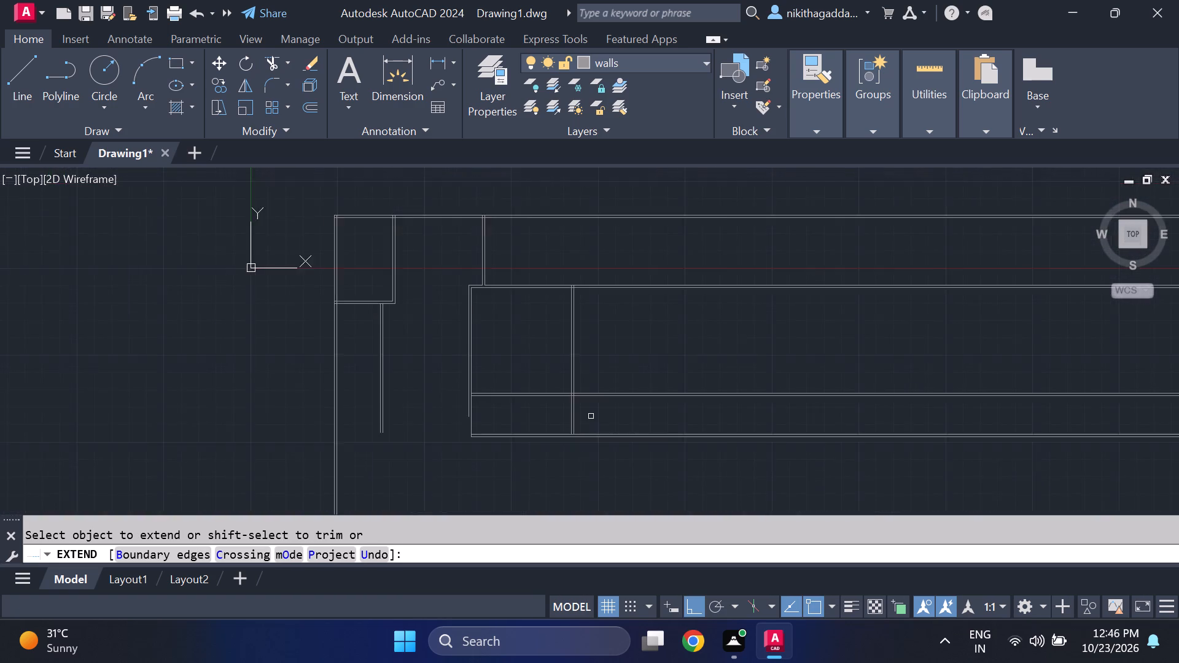
scroll(591, 416, down, 1)
scroll(591, 420, up, 2)
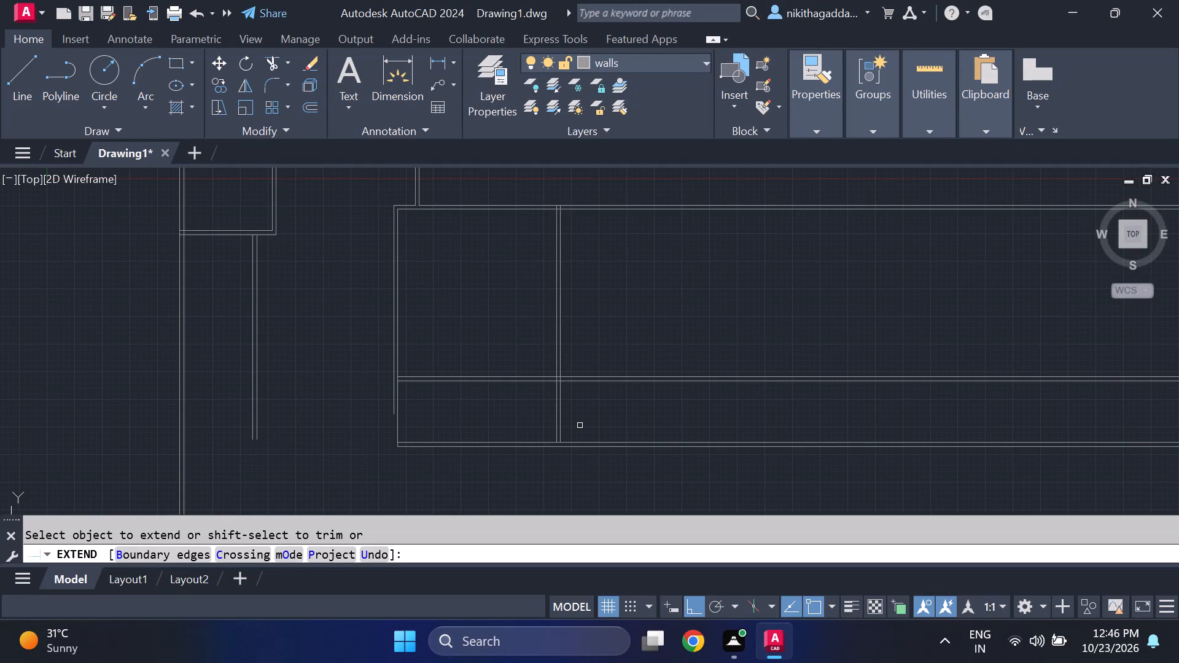
key(Escape)
Draw a short closing line across the left-end vertical wall, a little above the second horizontal wall.
key(l)
key(Return)
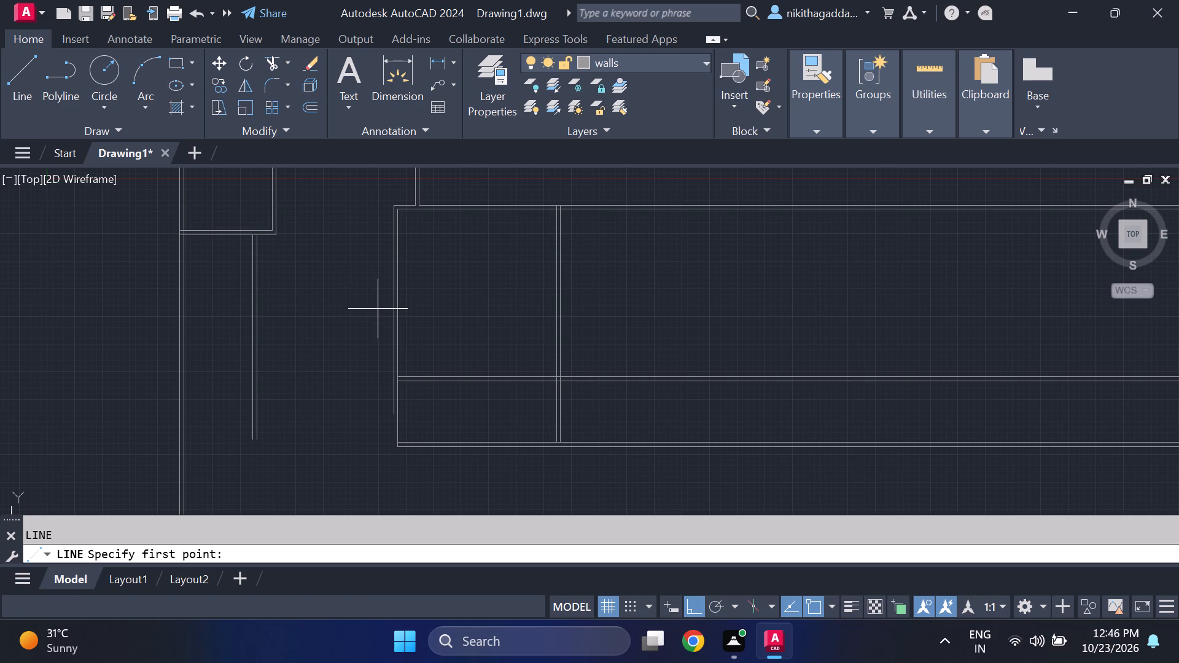
scroll(368, 316, up, 1)
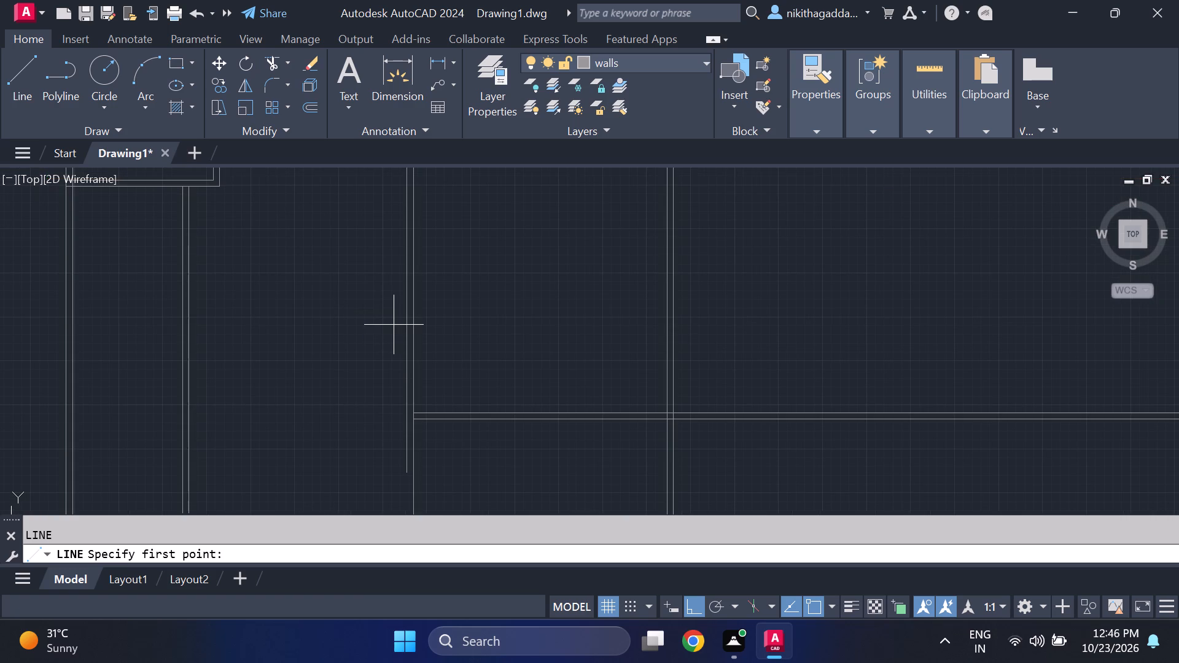
click(405, 347)
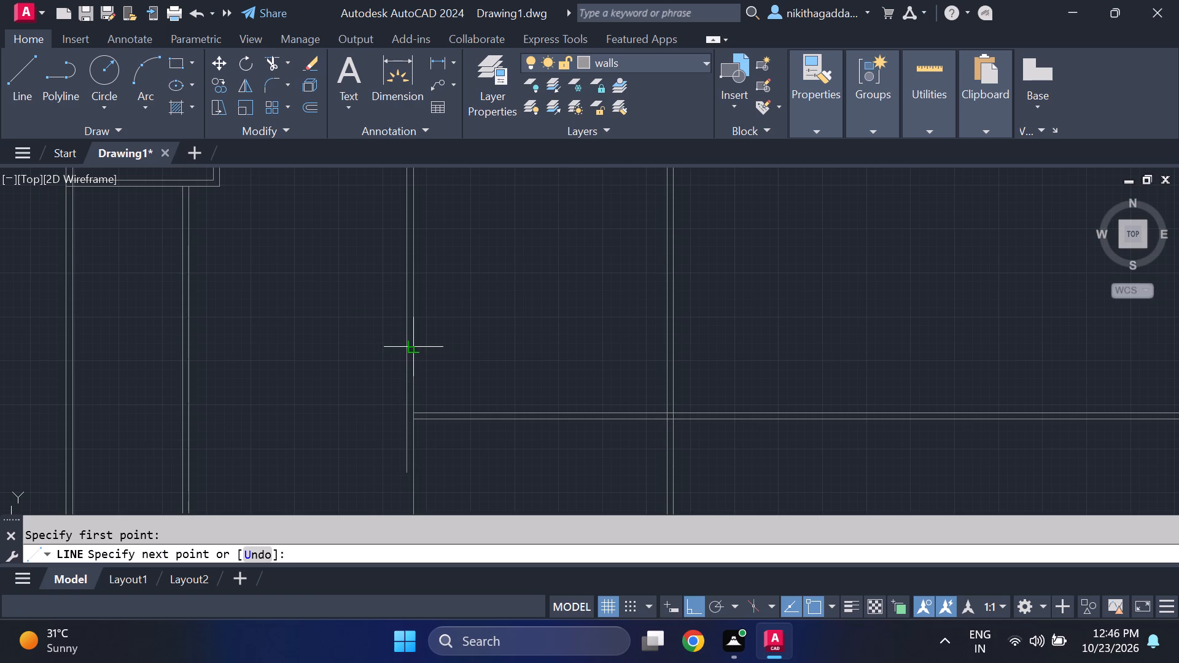
click(411, 349)
key(Escape)
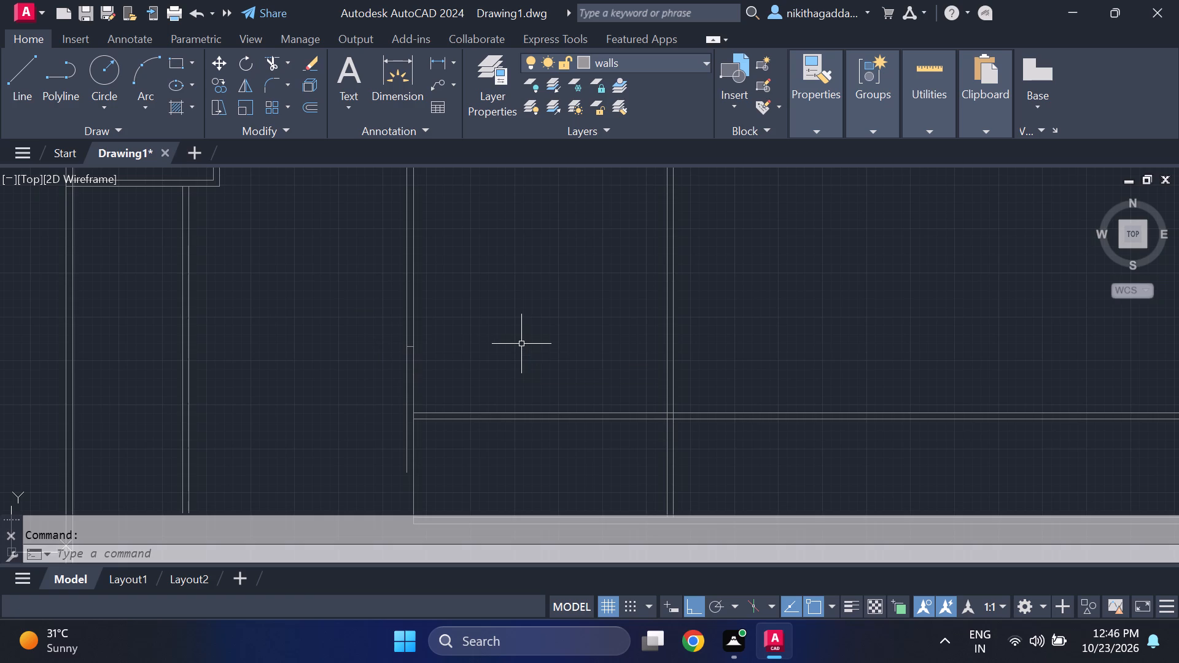
Trim the left-end vertical wall's lines below the closing line to leave an opening above the second horizontal wall.
text(tr)
key(Return)
drag(435, 371, 425, 373)
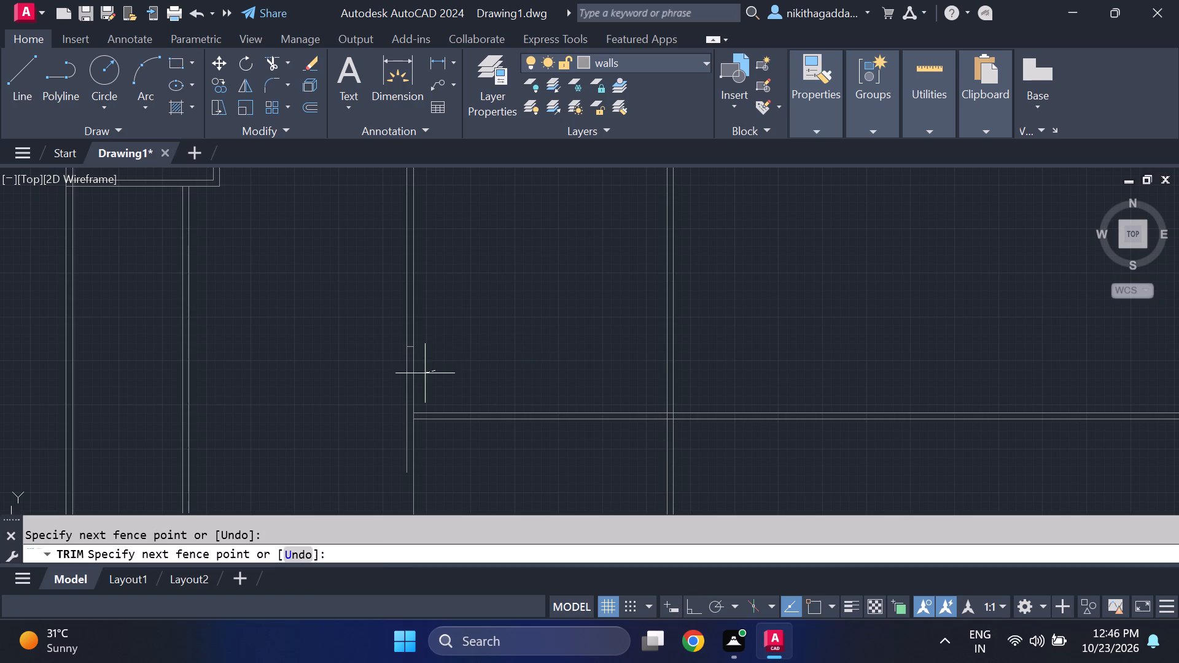
drag(425, 373, 380, 378)
middle_click(368, 390)
middle_drag(367, 390, 354, 370)
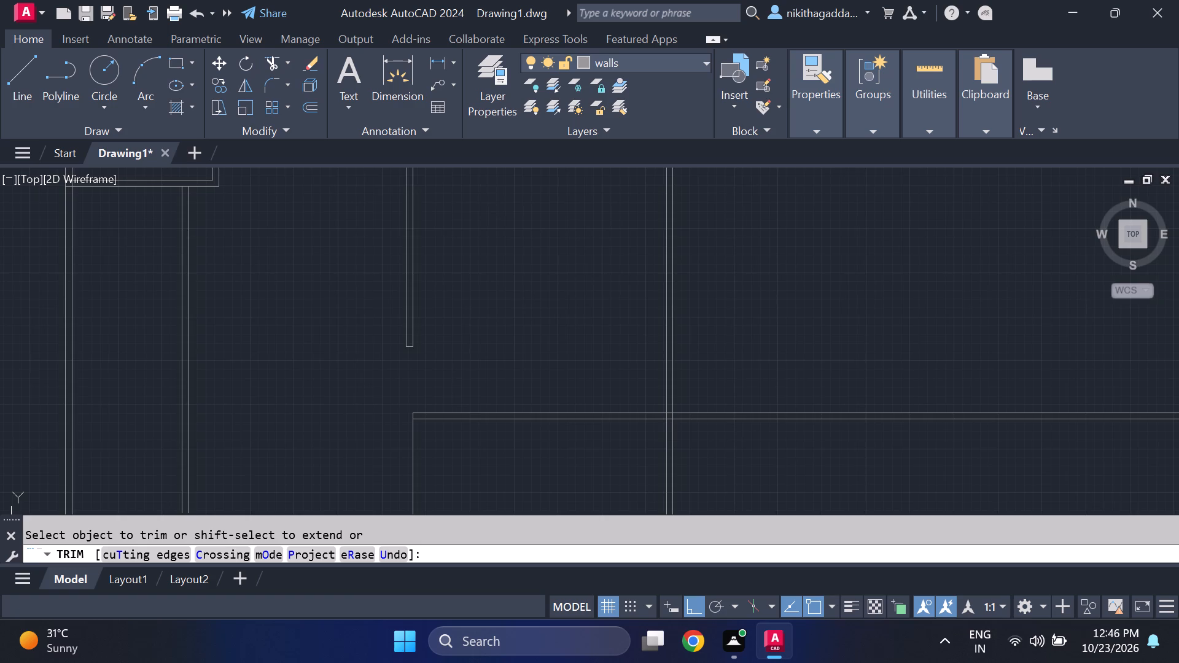
middle_drag(354, 370, 340, 333)
scroll(345, 325, down, 2)
scroll(464, 390, up, 2)
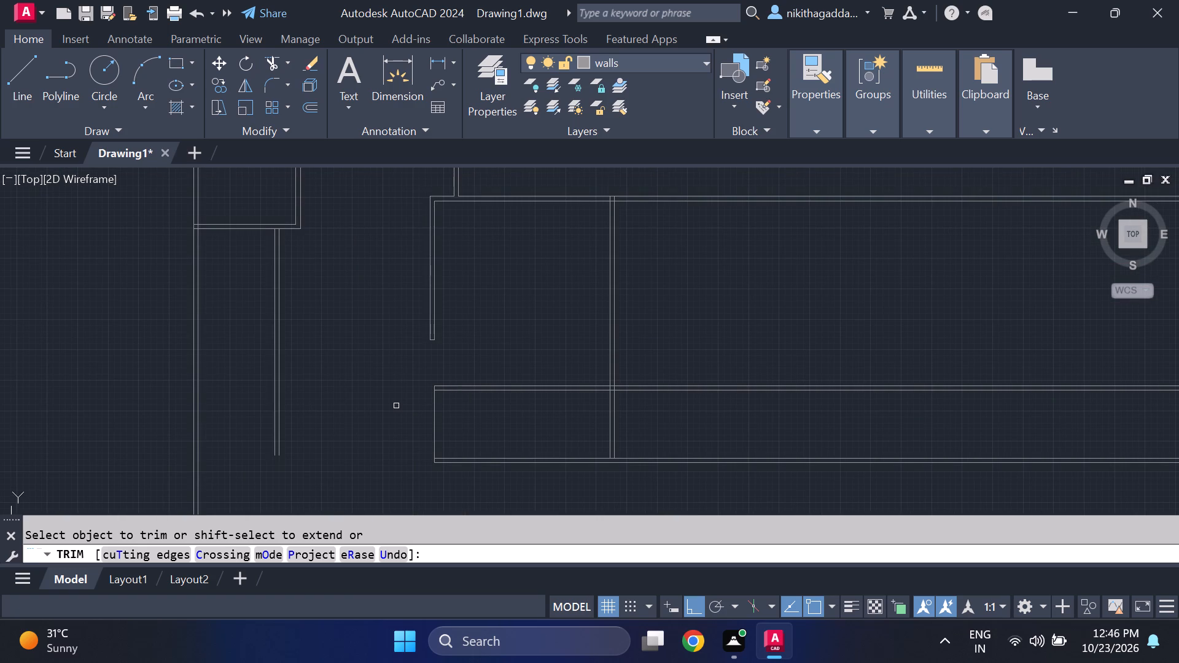
key(Escape)
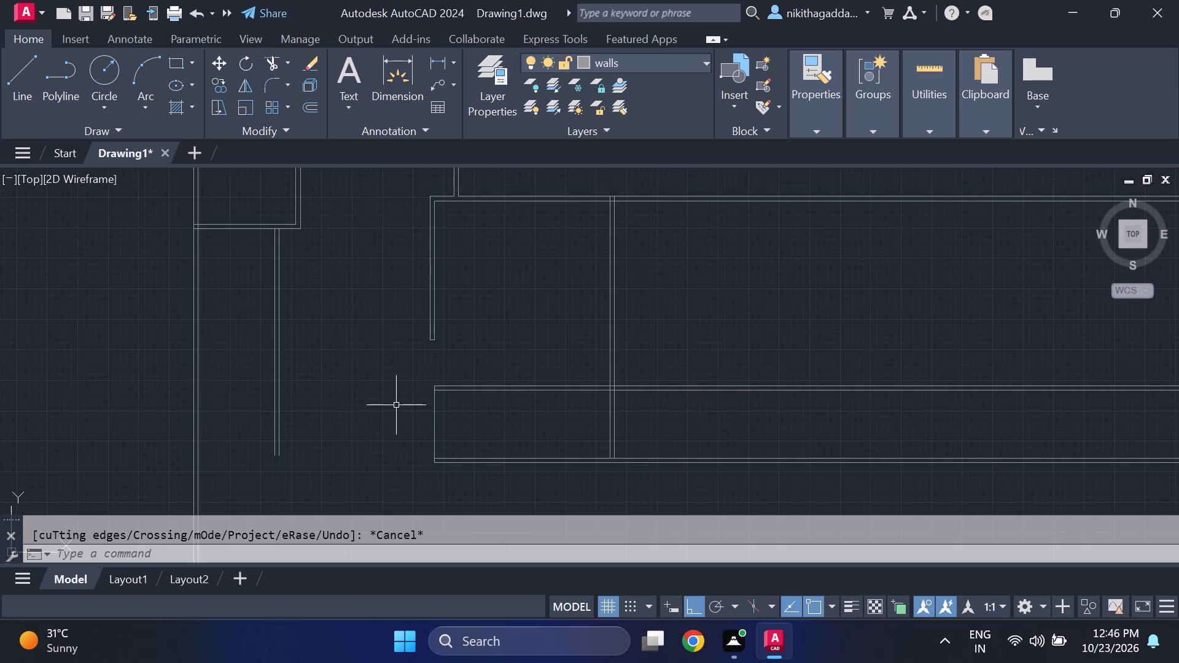
Move the vertical line joining the second and third horizontal walls left into line with the upper wall's outer face.
scroll(406, 425, up, 1)
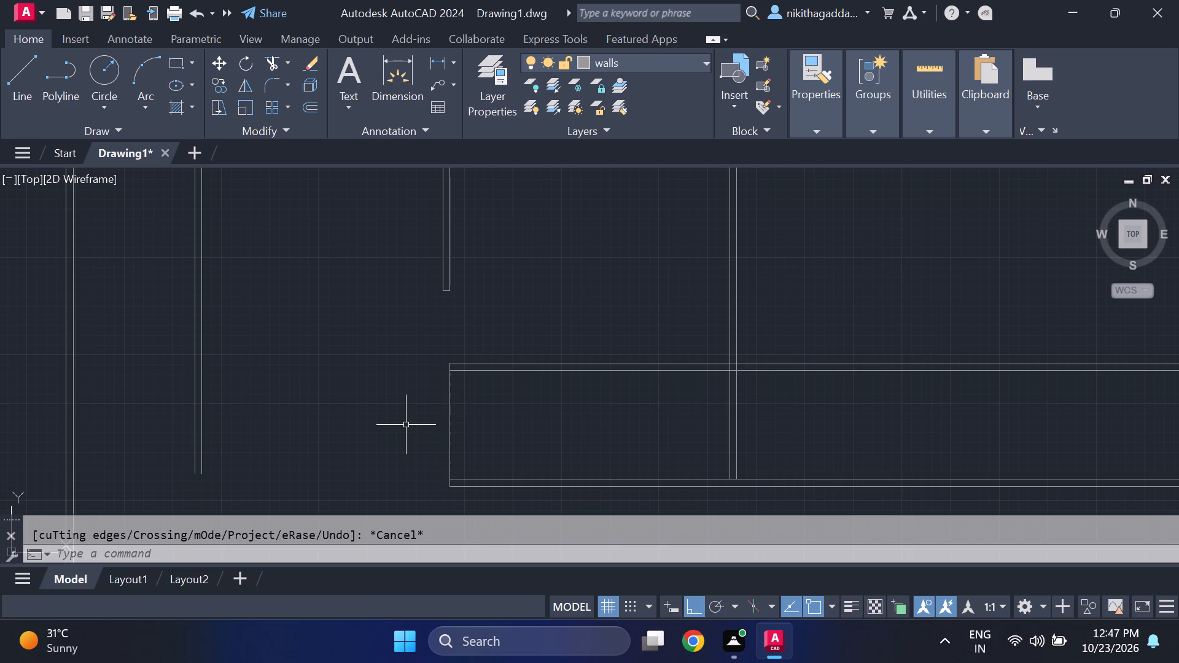
click(451, 418)
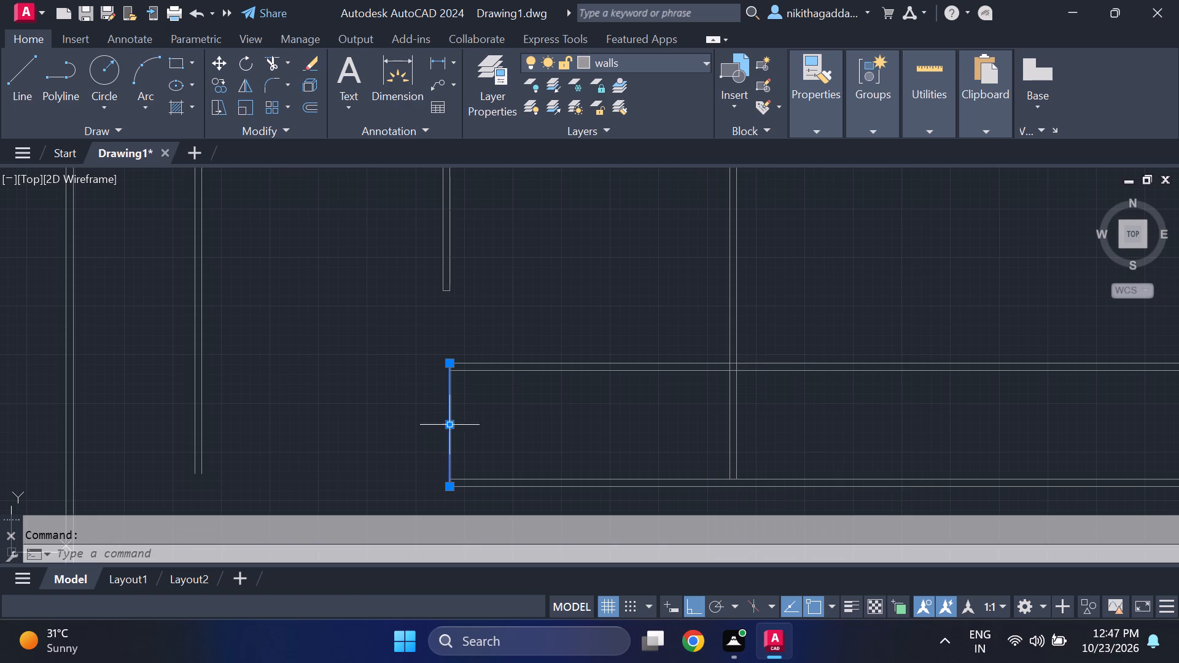
key(m)
key(Return)
scroll(502, 366, up, 1)
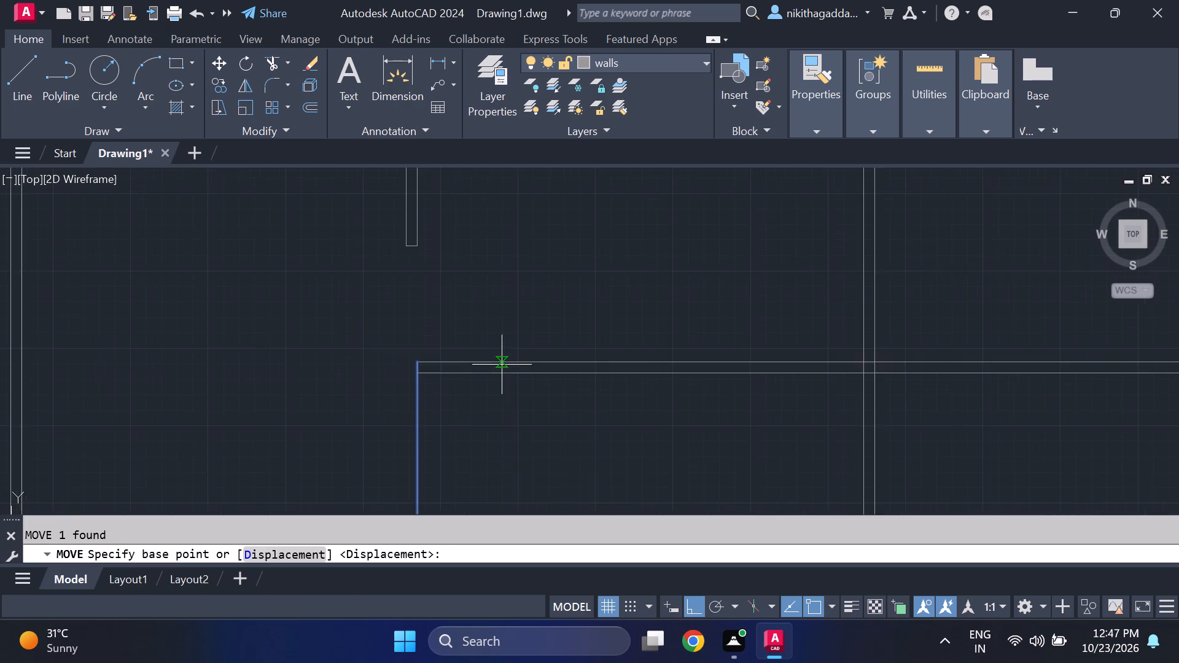
scroll(500, 364, up, 2)
click(329, 369)
middle_drag(284, 285, 453, 347)
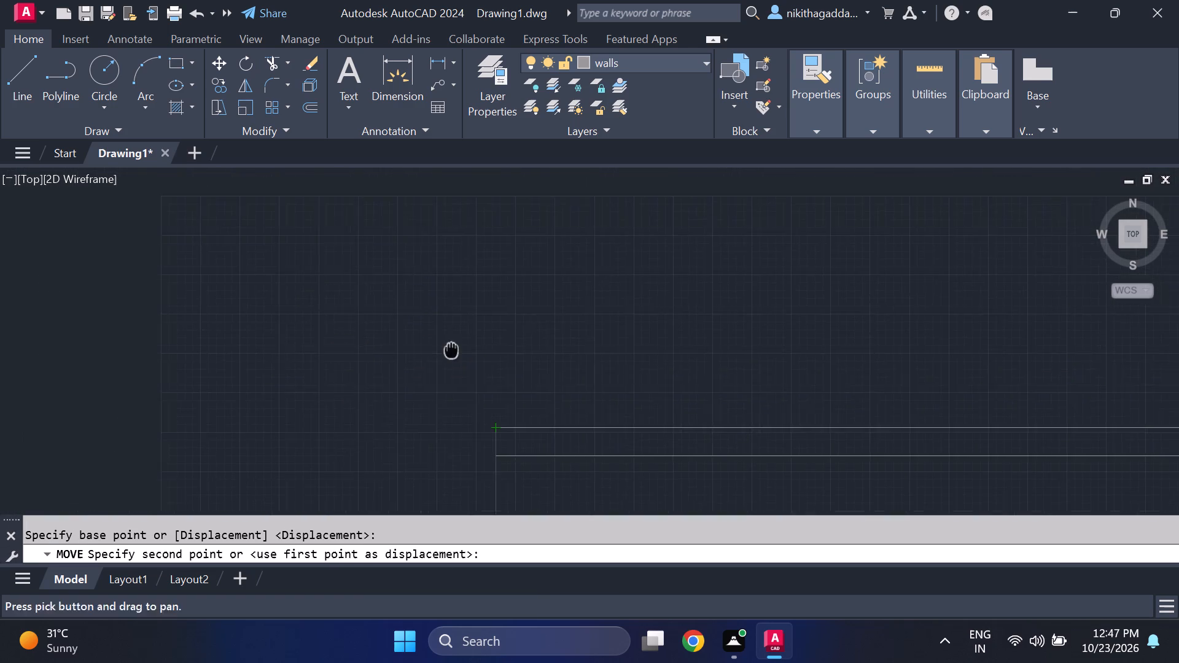
scroll(490, 319, down, 2)
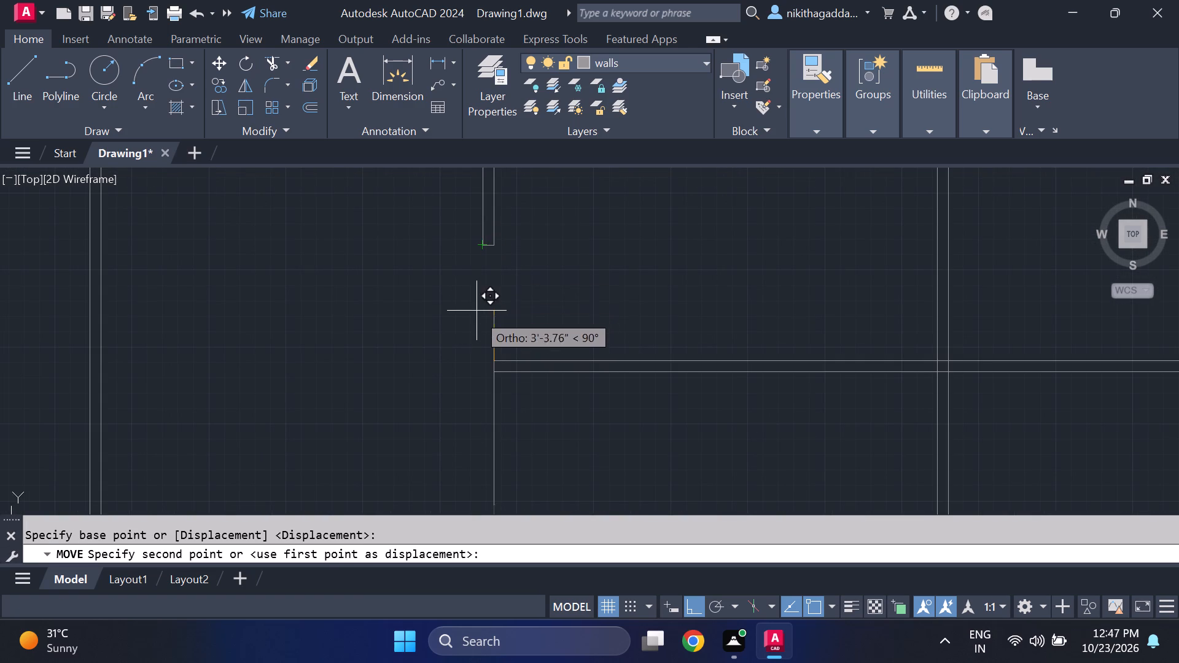
click(481, 365)
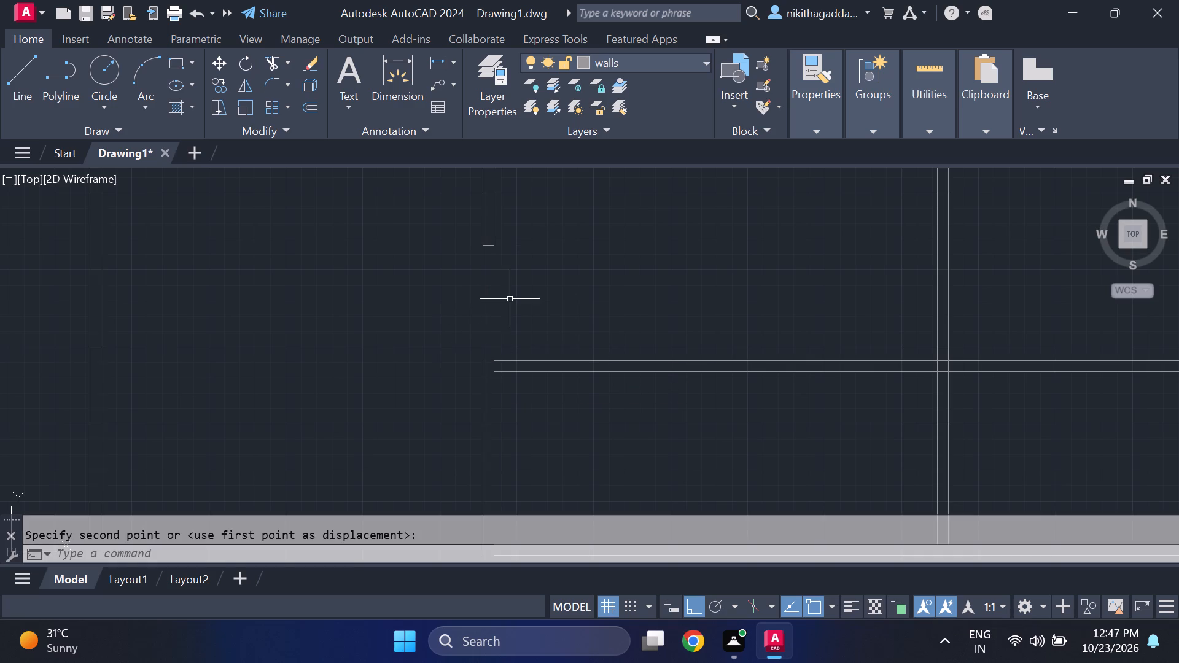
Extend the lines of the second and third horizontal walls left to the moved vertical line.
text(ex)
key(Return)
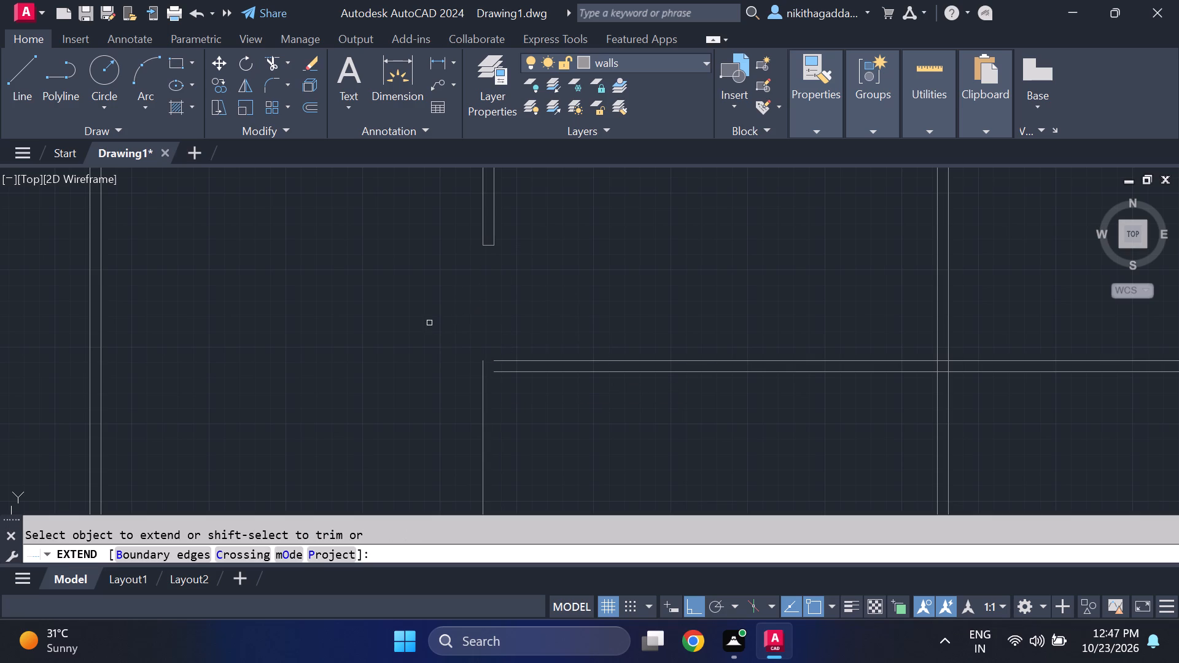
drag(537, 324, 530, 427)
scroll(523, 400, down, 2)
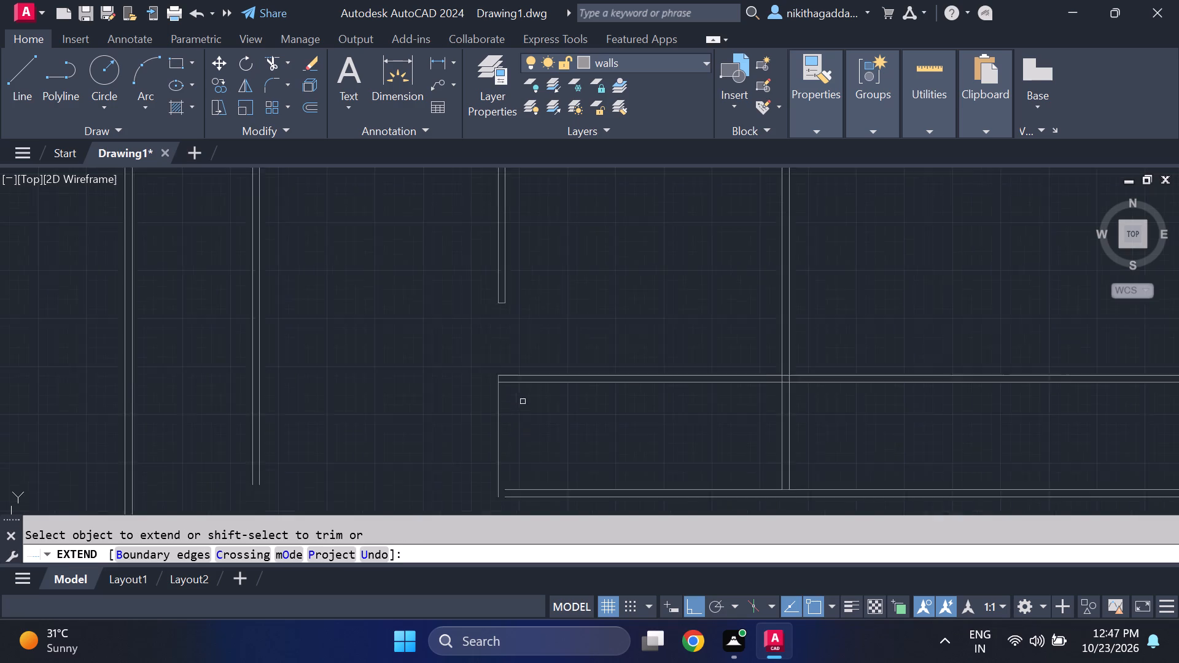
drag(532, 442, 528, 513)
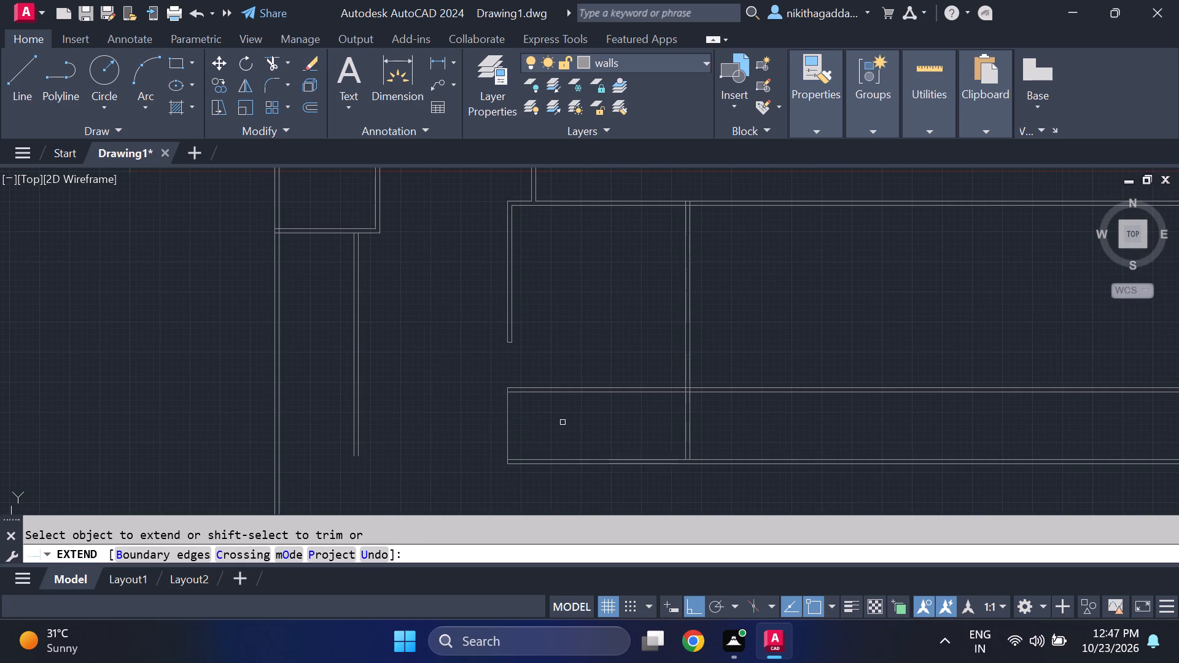
key(Escape)
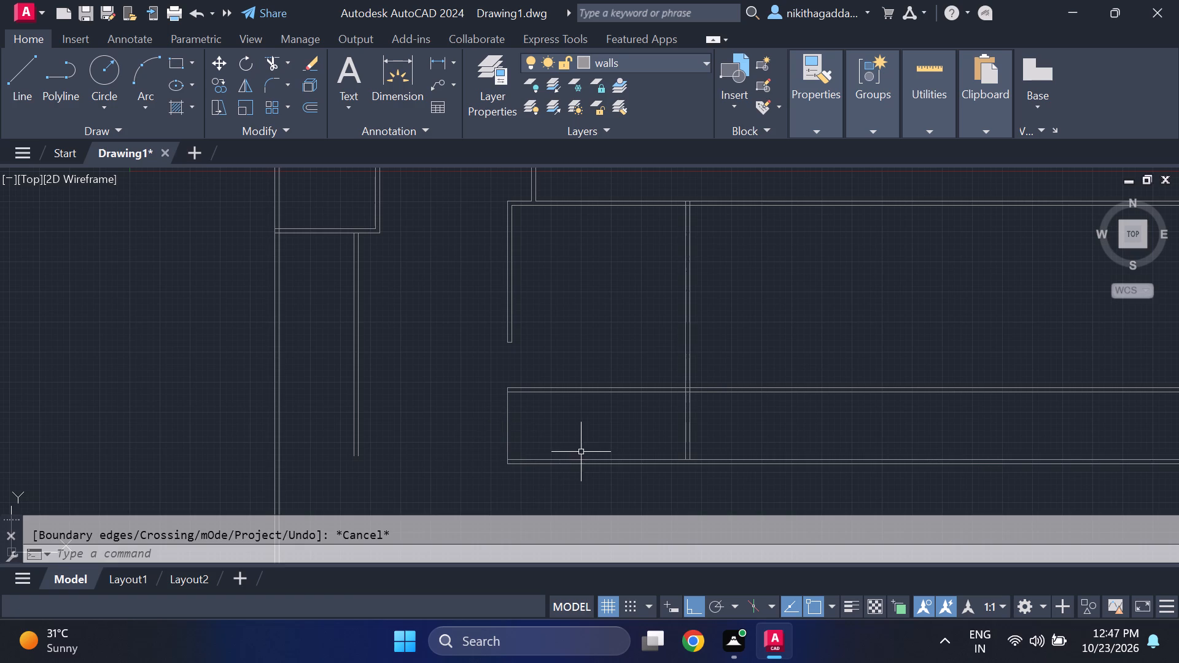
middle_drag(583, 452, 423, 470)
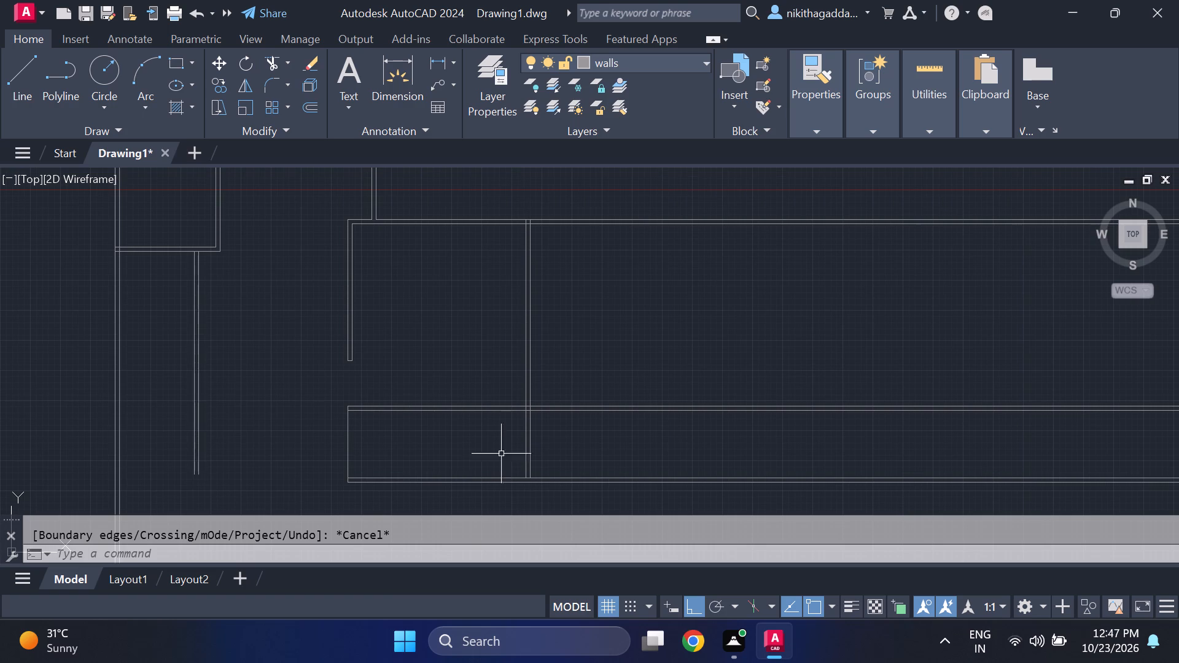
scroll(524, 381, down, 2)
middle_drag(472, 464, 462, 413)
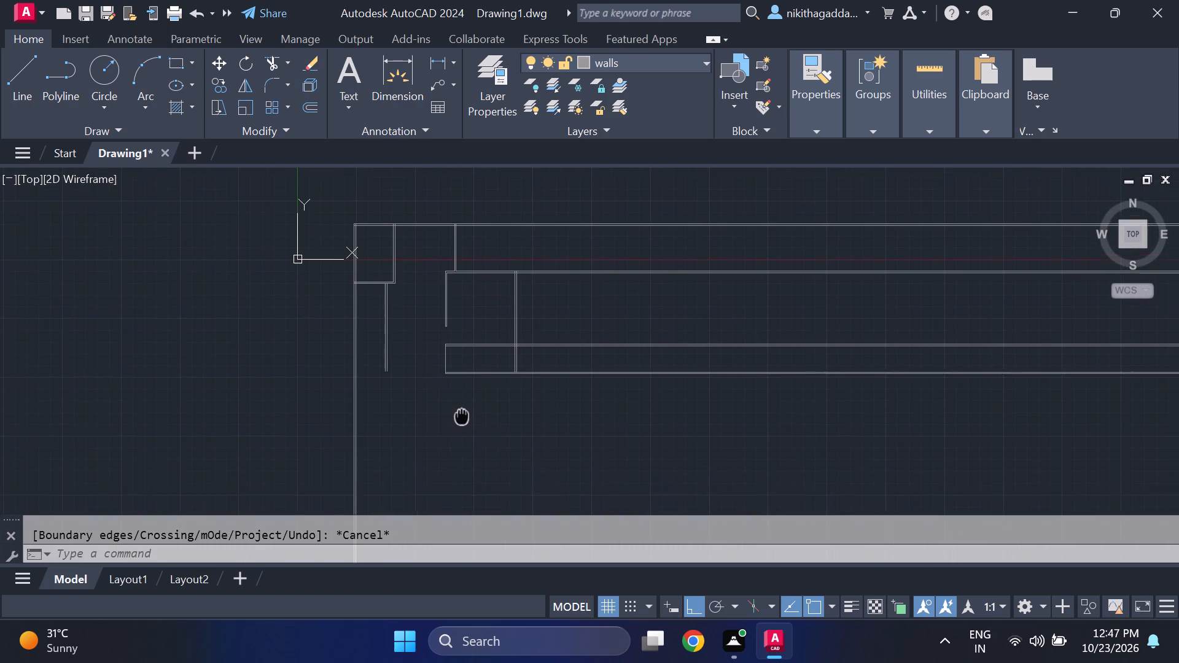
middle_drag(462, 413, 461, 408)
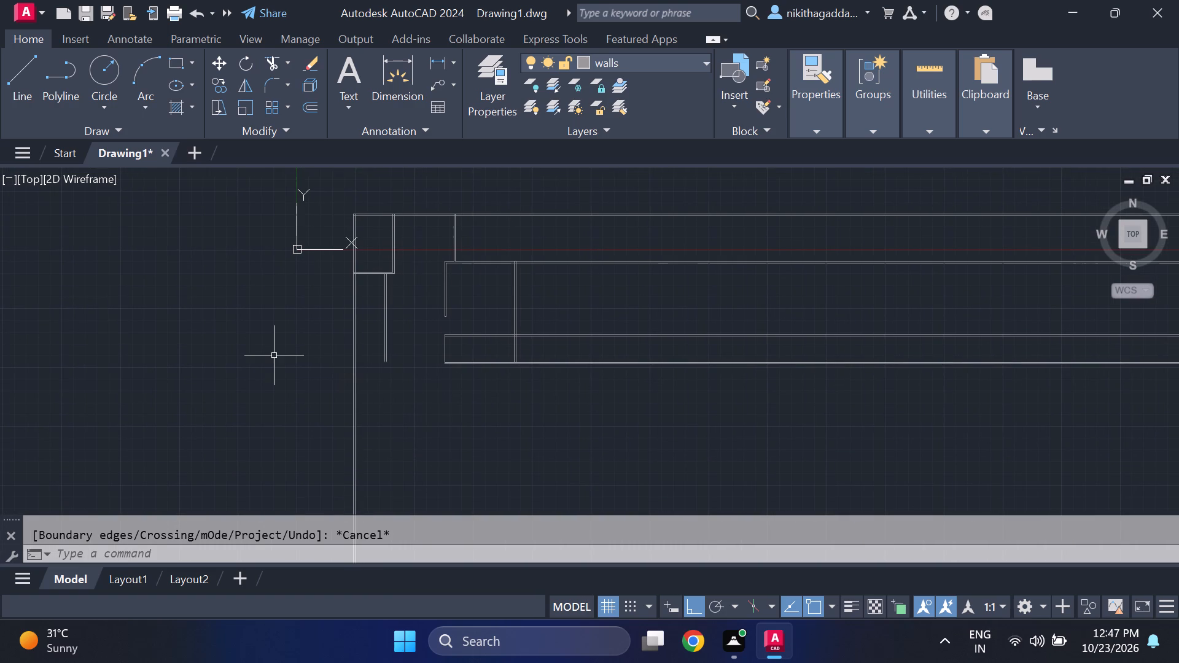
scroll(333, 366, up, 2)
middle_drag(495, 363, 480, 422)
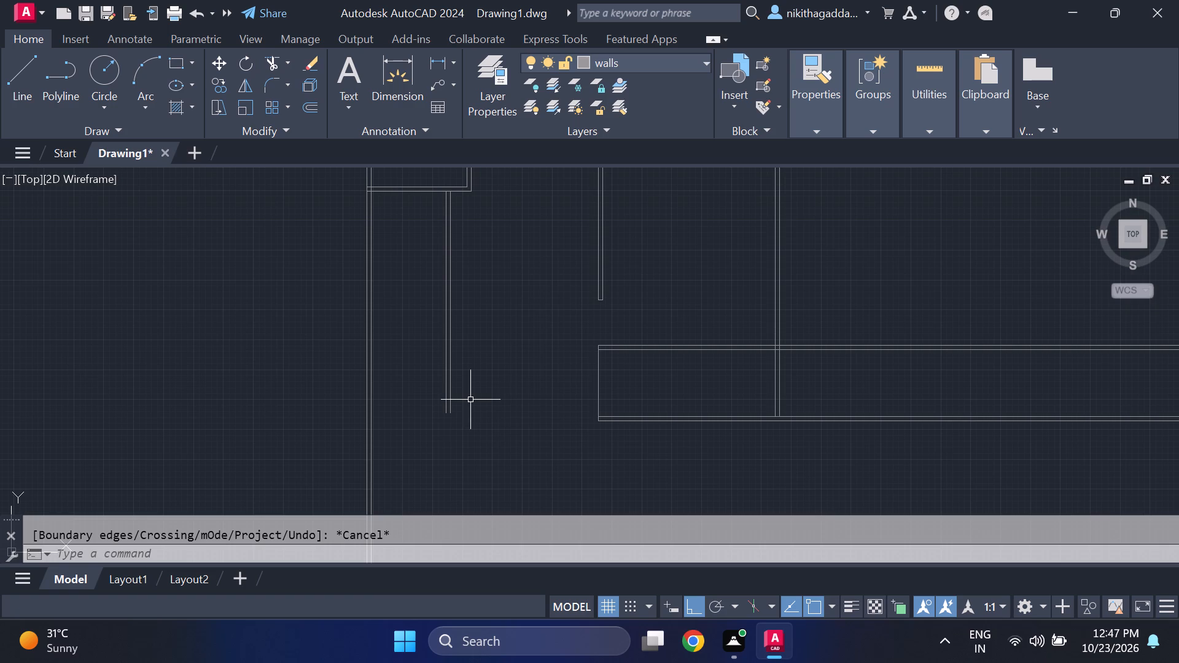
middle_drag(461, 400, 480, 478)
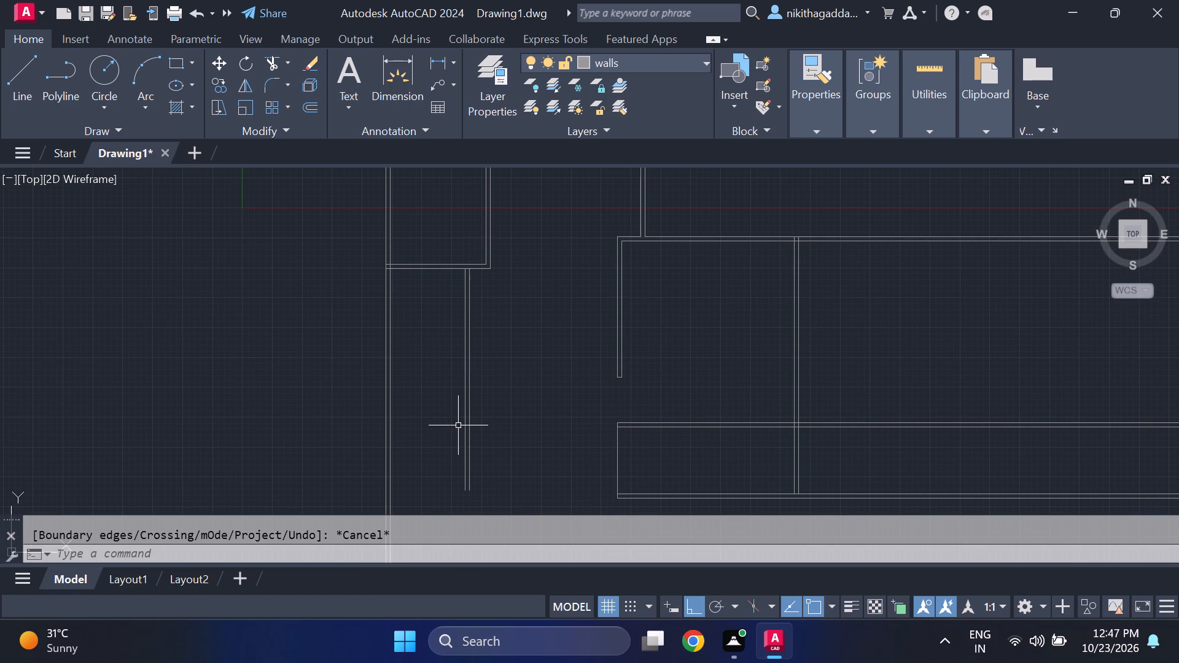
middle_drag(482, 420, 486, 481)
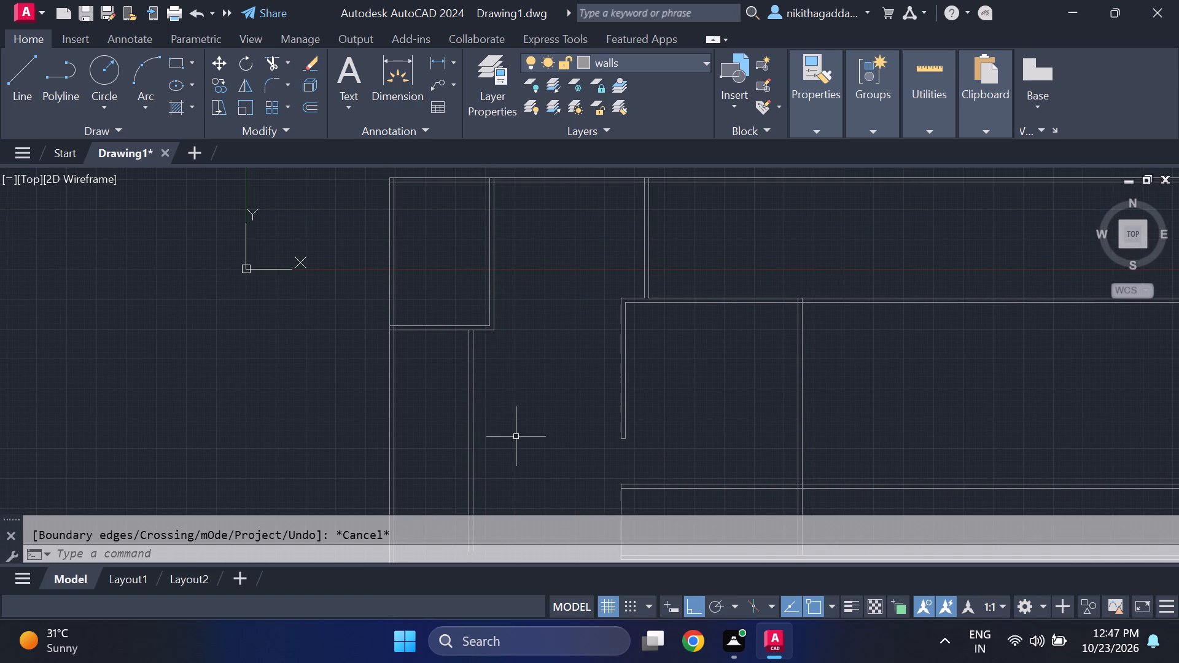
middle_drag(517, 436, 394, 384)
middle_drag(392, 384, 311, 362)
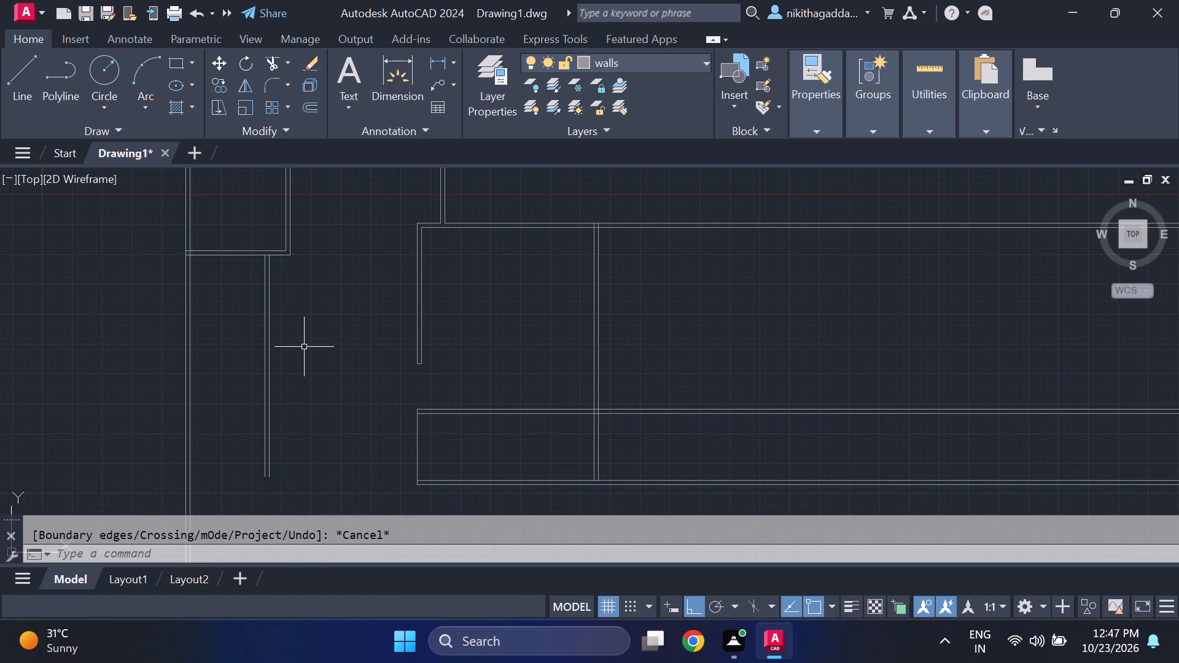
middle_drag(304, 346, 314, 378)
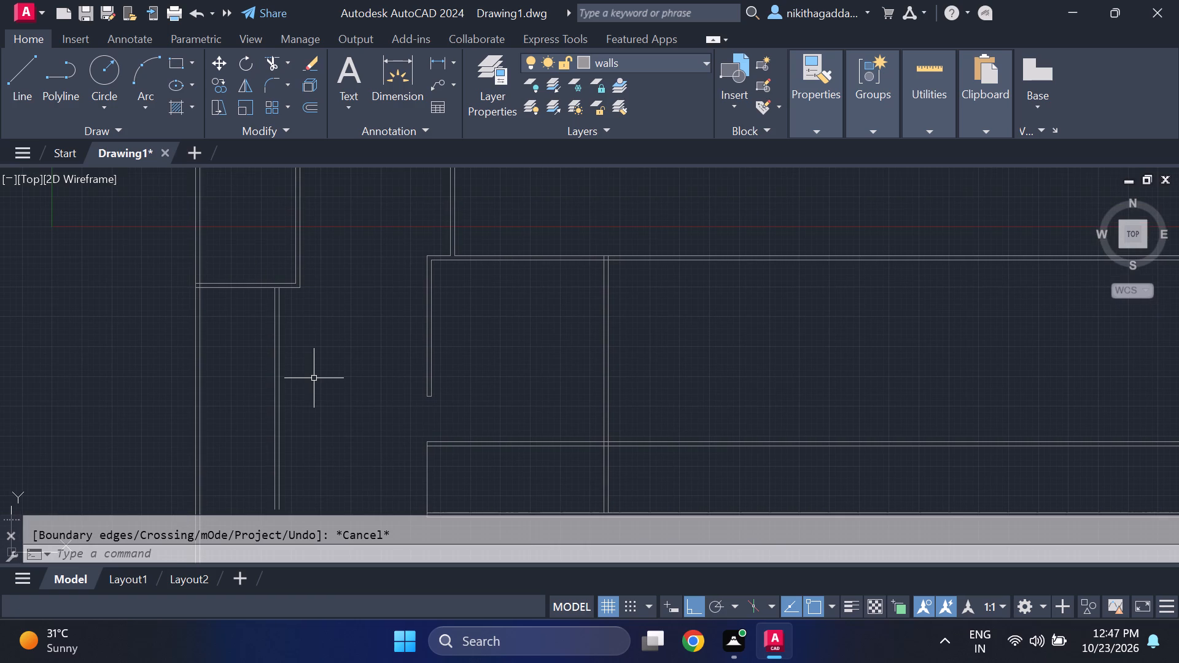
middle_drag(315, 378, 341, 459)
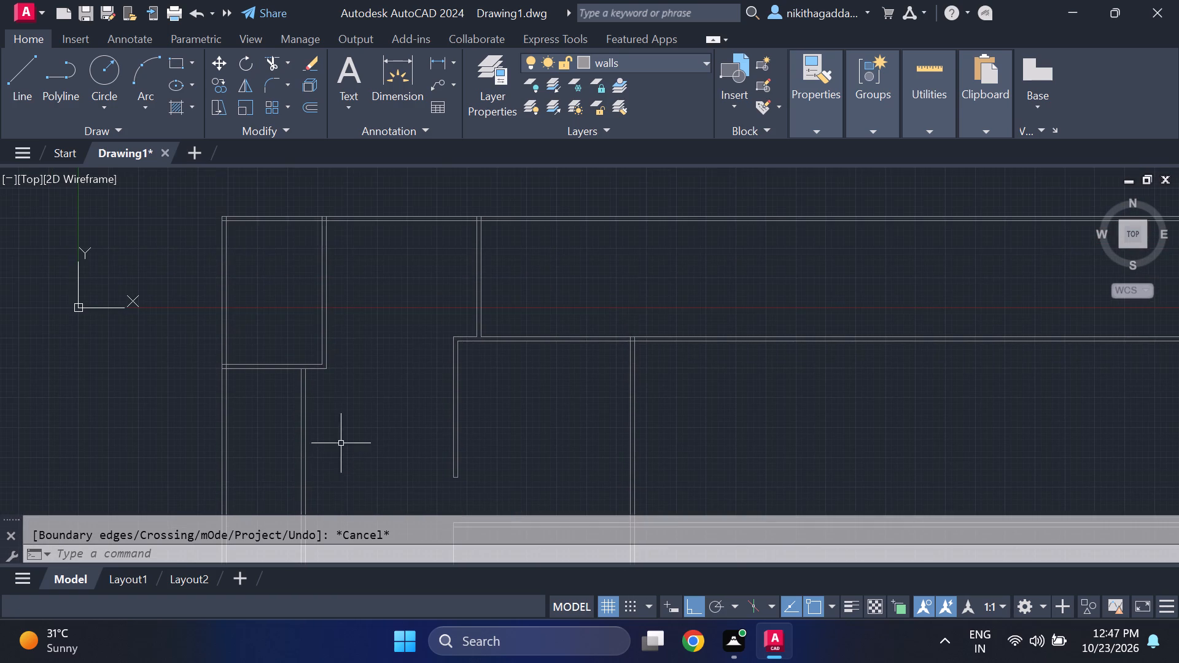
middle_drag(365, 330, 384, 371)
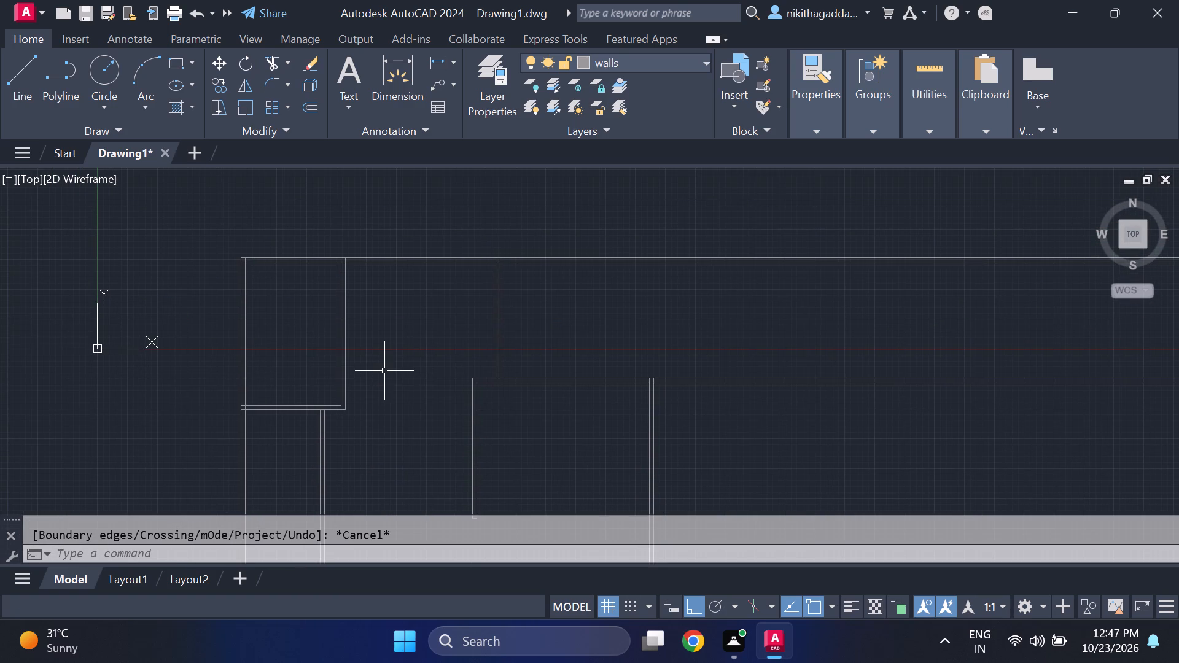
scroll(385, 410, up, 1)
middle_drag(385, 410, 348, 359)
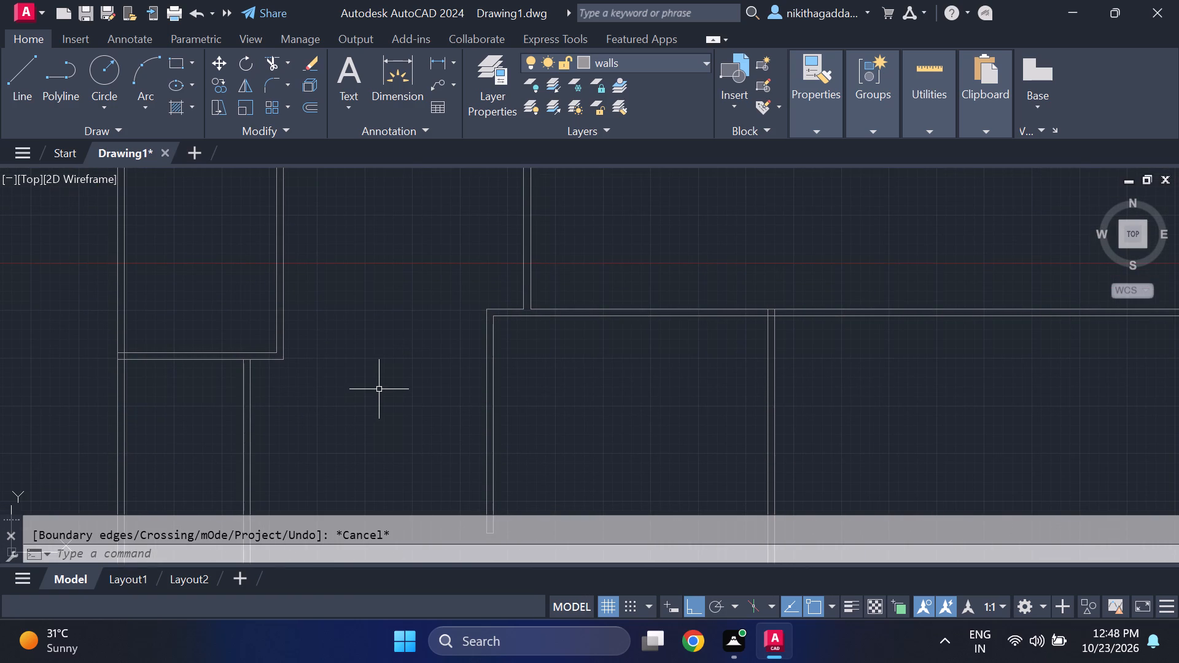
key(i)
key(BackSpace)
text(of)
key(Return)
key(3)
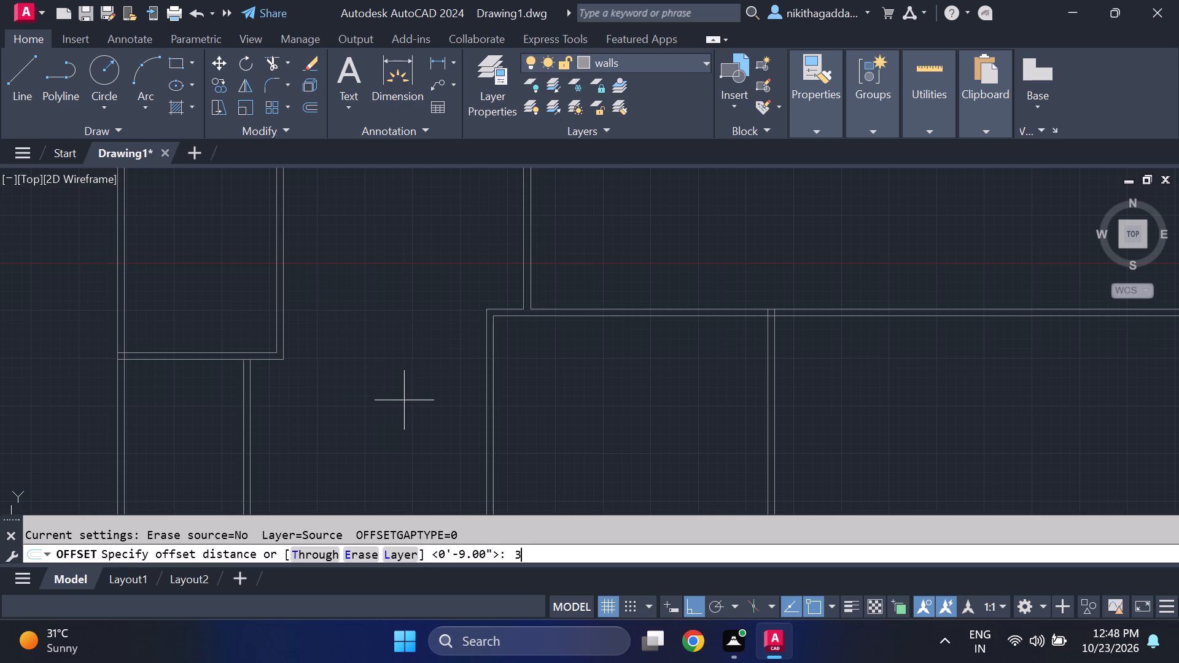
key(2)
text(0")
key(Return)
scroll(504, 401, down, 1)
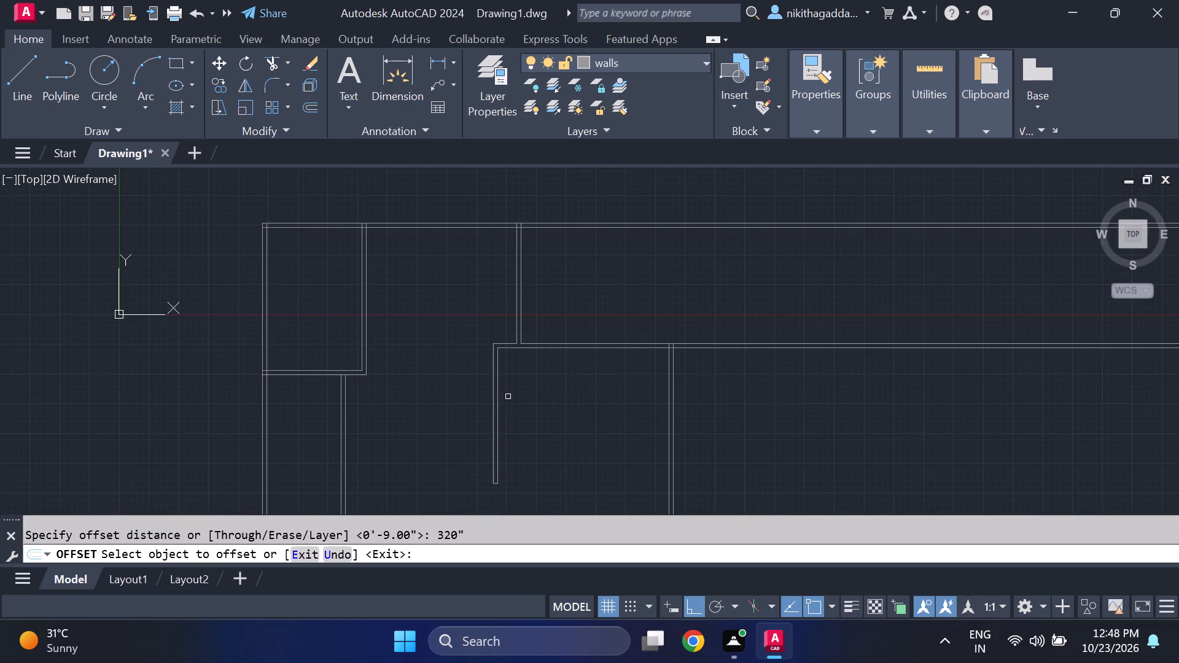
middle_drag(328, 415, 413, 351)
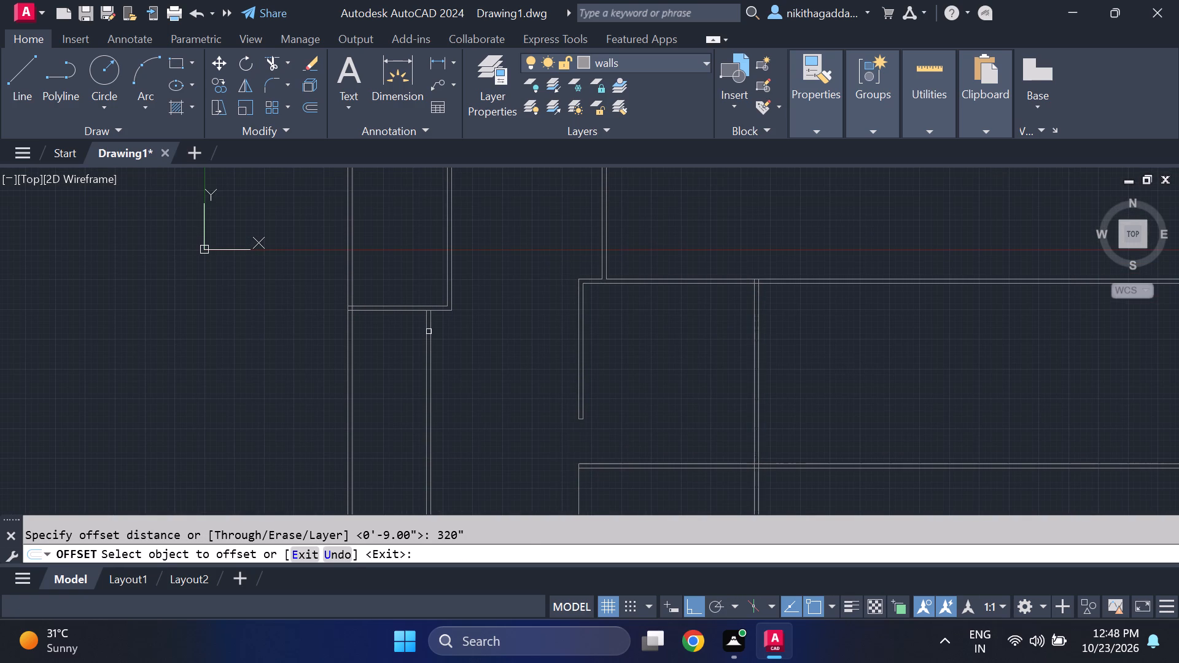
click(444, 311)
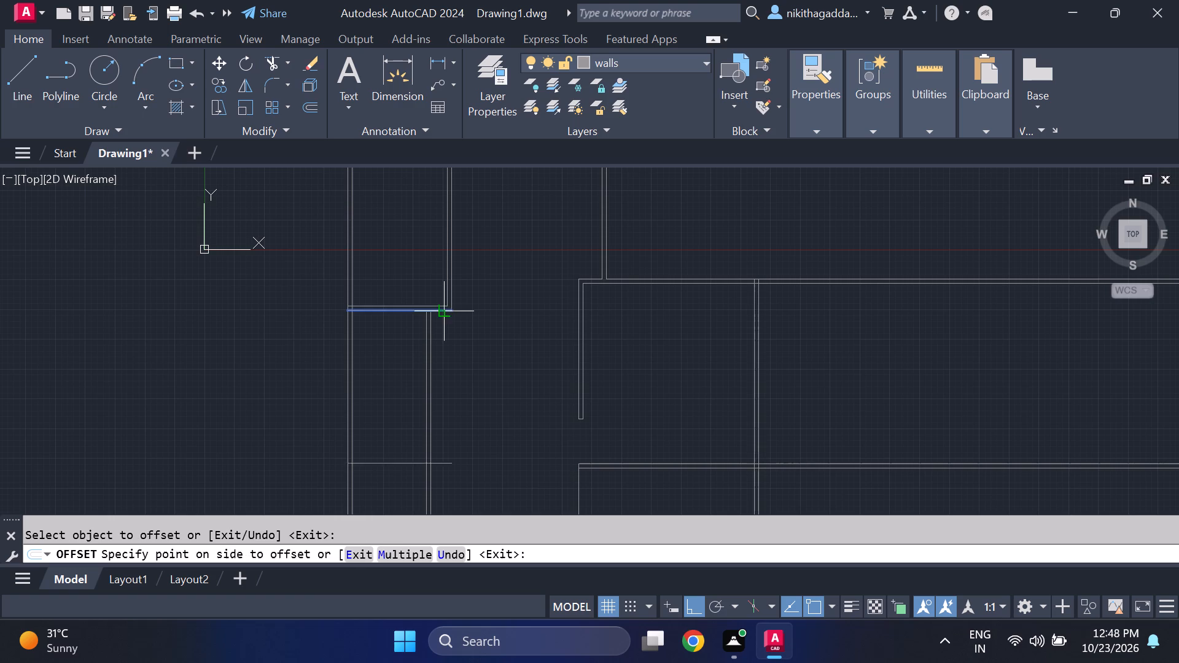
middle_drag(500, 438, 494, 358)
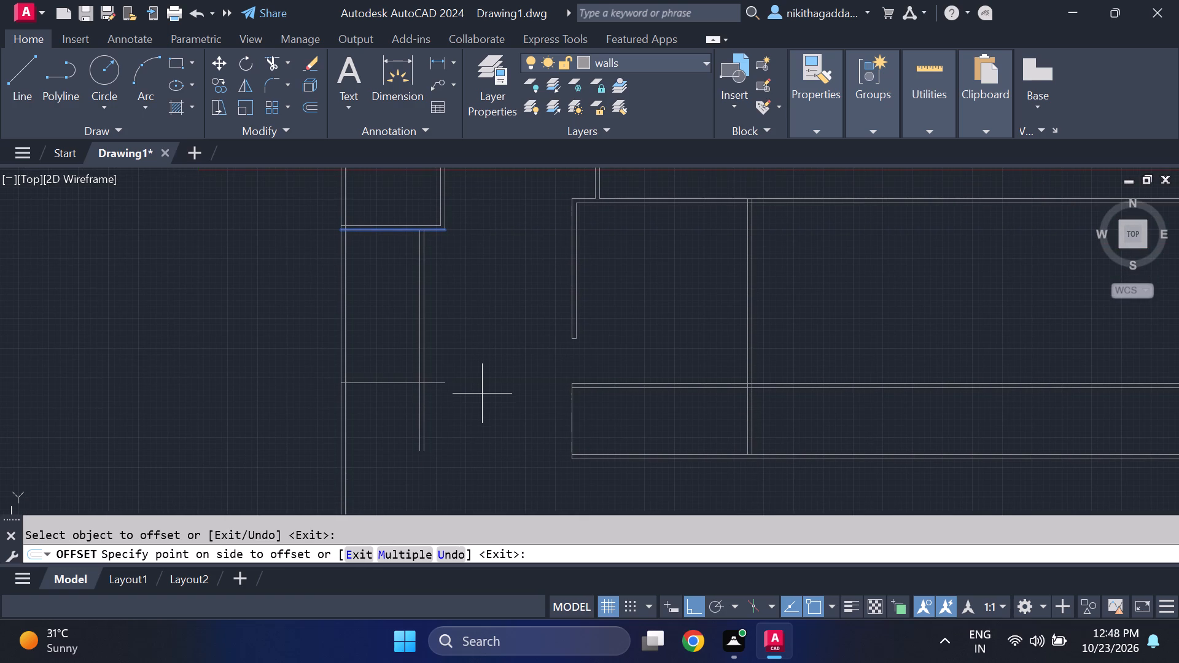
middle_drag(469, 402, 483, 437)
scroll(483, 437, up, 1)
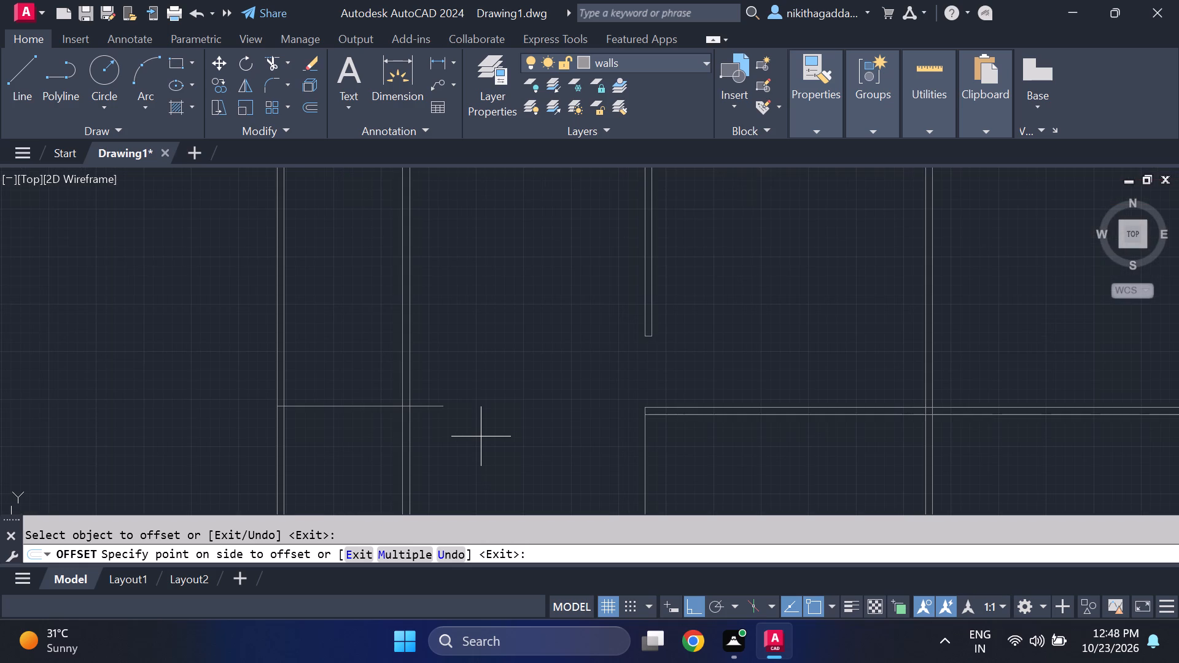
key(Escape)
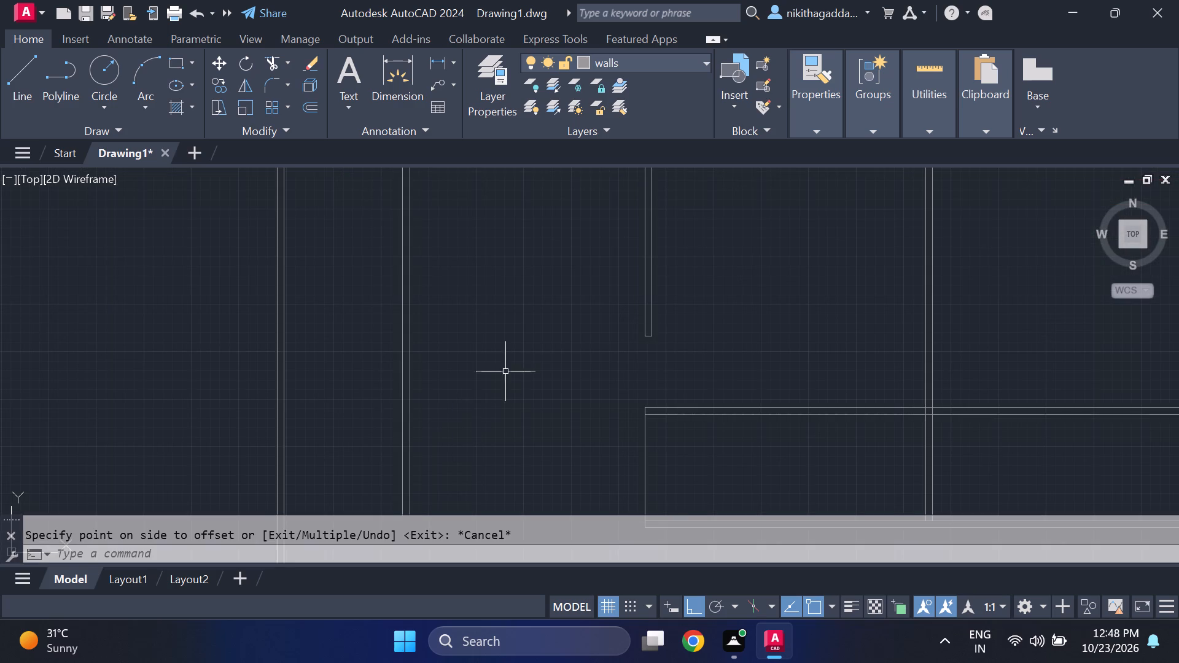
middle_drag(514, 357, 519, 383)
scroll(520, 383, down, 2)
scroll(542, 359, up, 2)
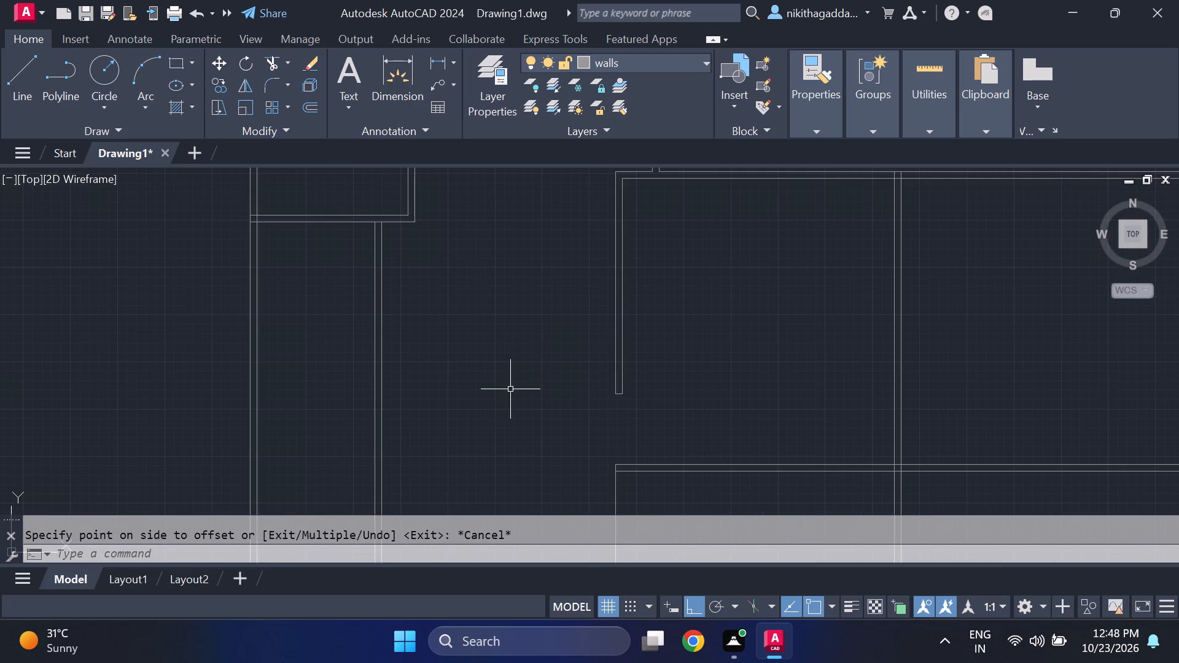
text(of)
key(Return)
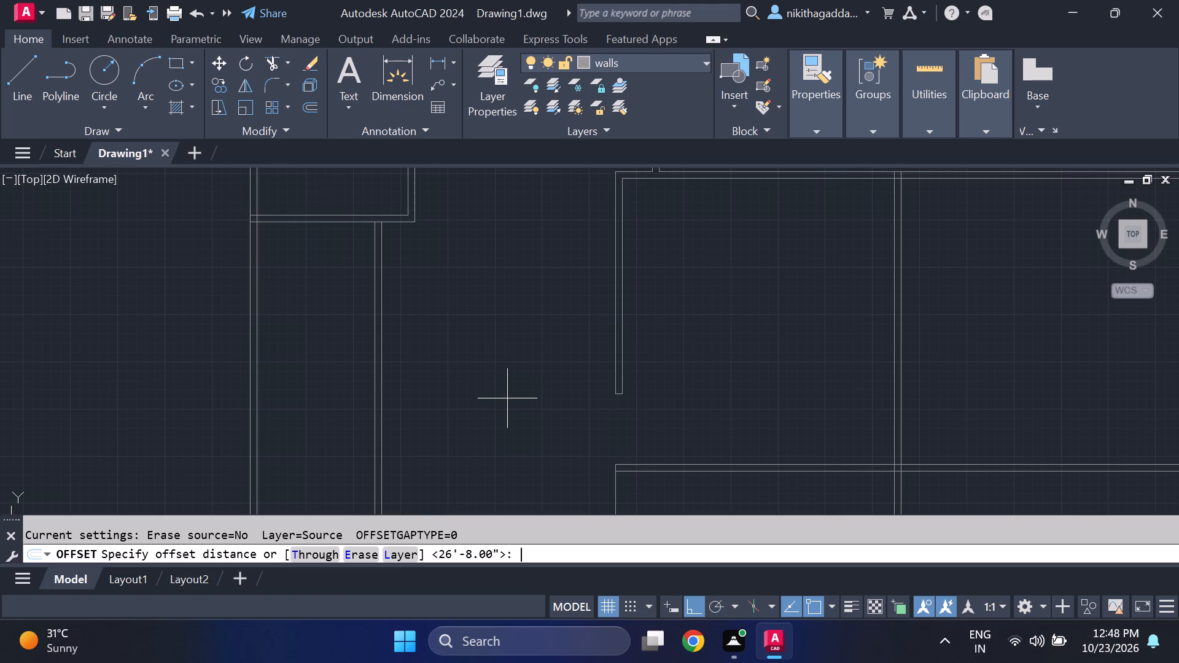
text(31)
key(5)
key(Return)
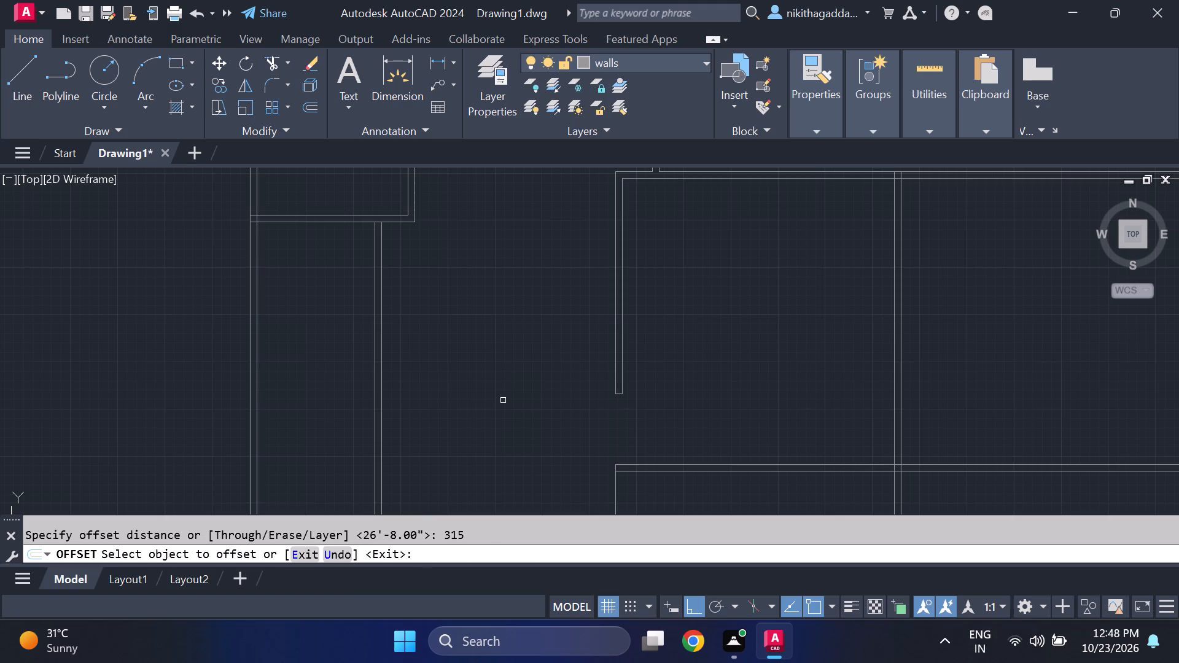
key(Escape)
Offset the lower line of the upper-left room's bottom wall 315" downward, across the short vertical wall below it.
text(of)
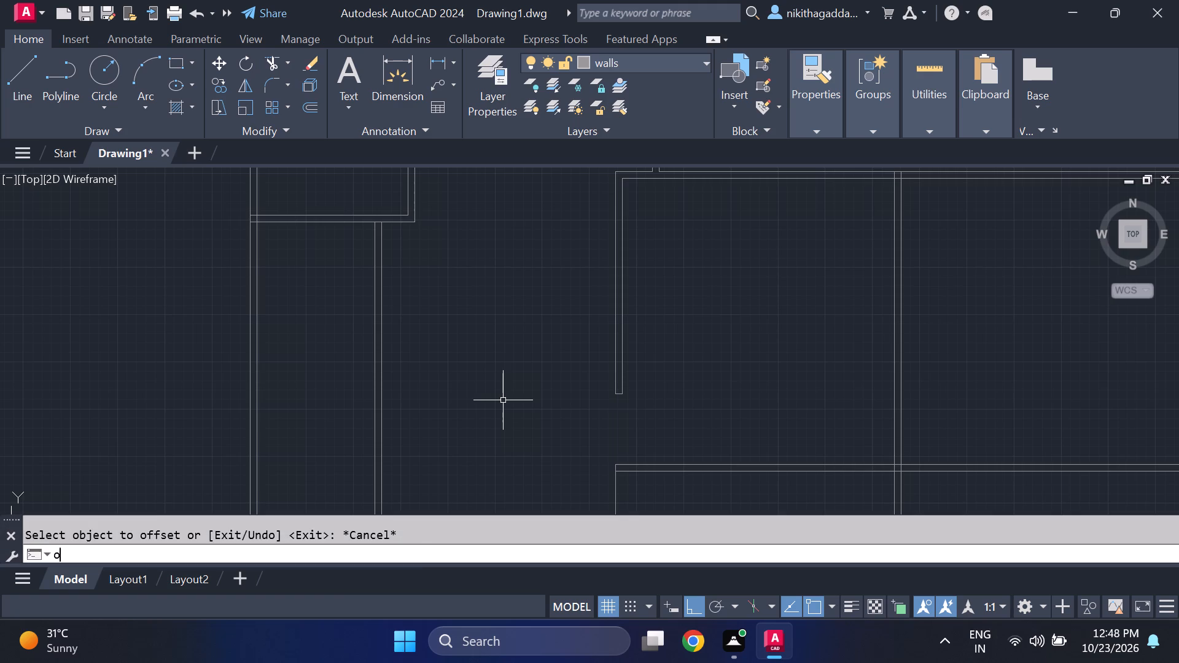
key(Return)
text(315)
key(shift+quotedbl)
key(Return)
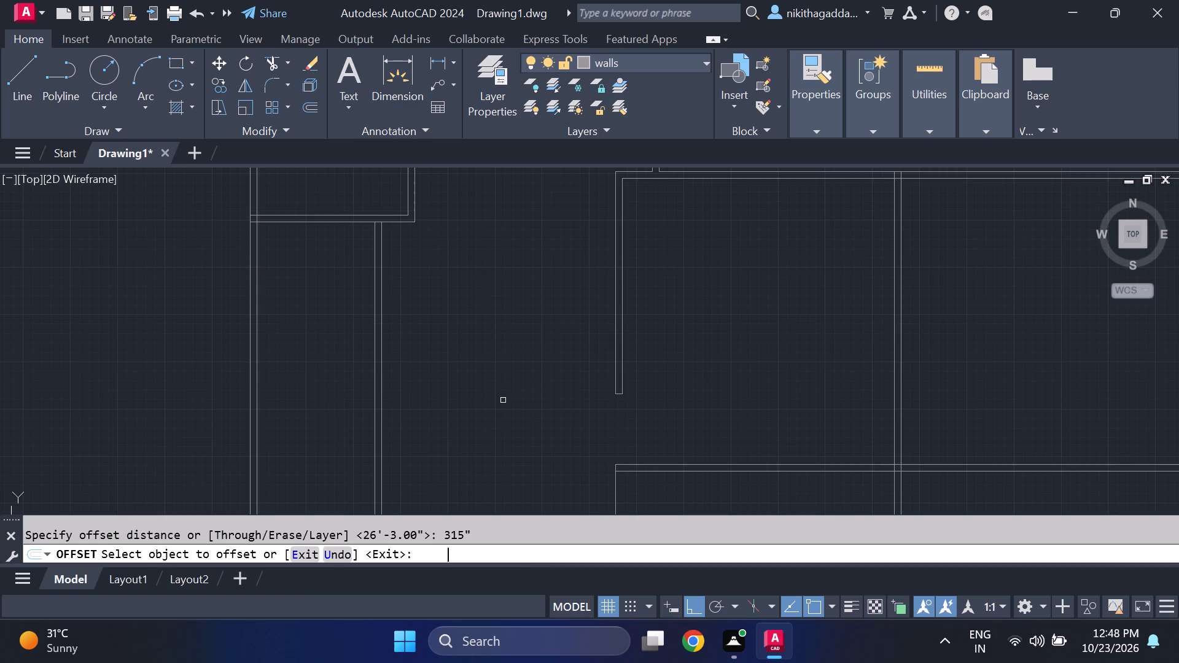
click(407, 222)
scroll(459, 402, down, 1)
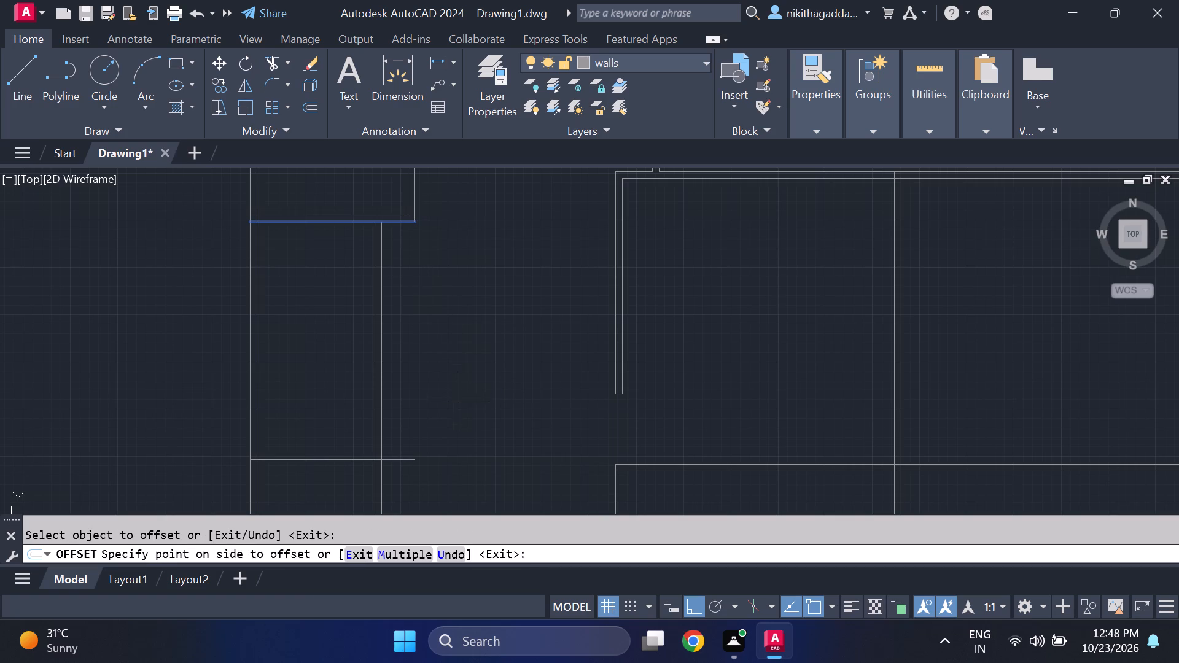
scroll(459, 403, down, 3)
scroll(462, 430, up, 3)
middle_drag(461, 384, 464, 444)
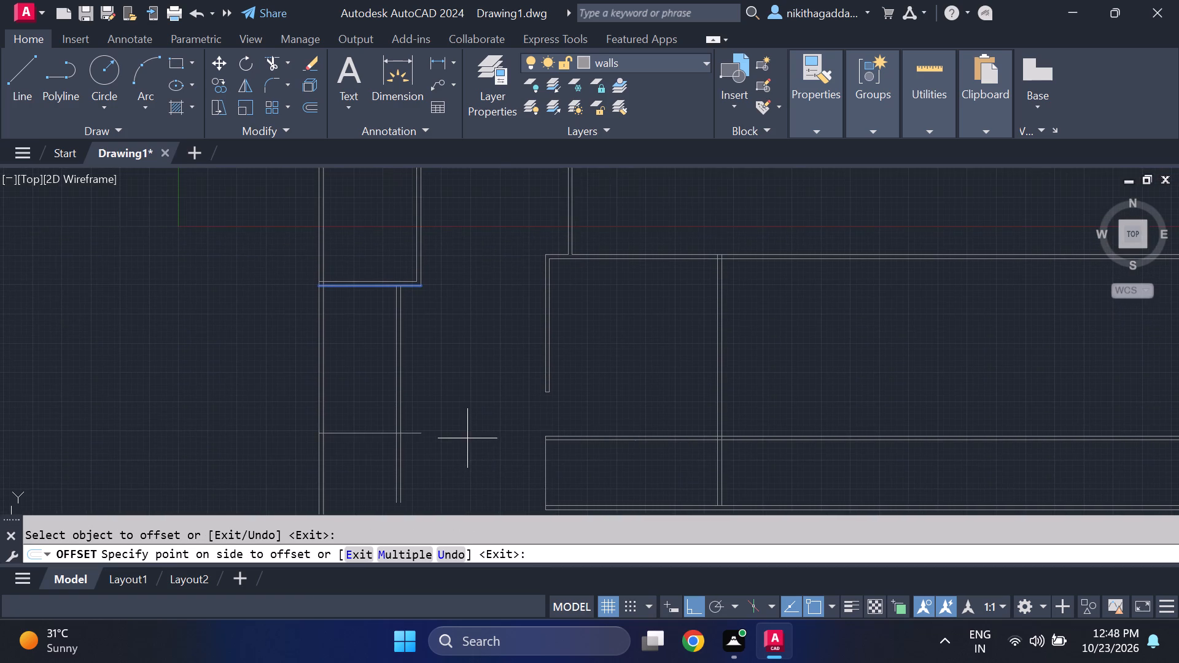
click(456, 440)
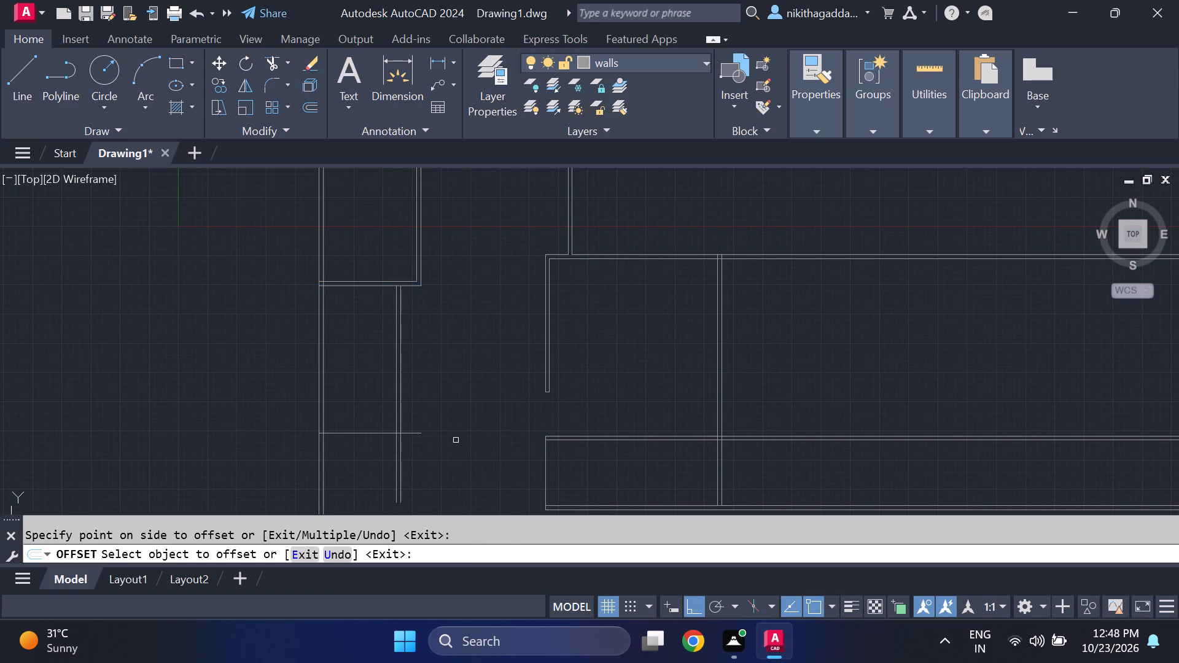
key(Escape)
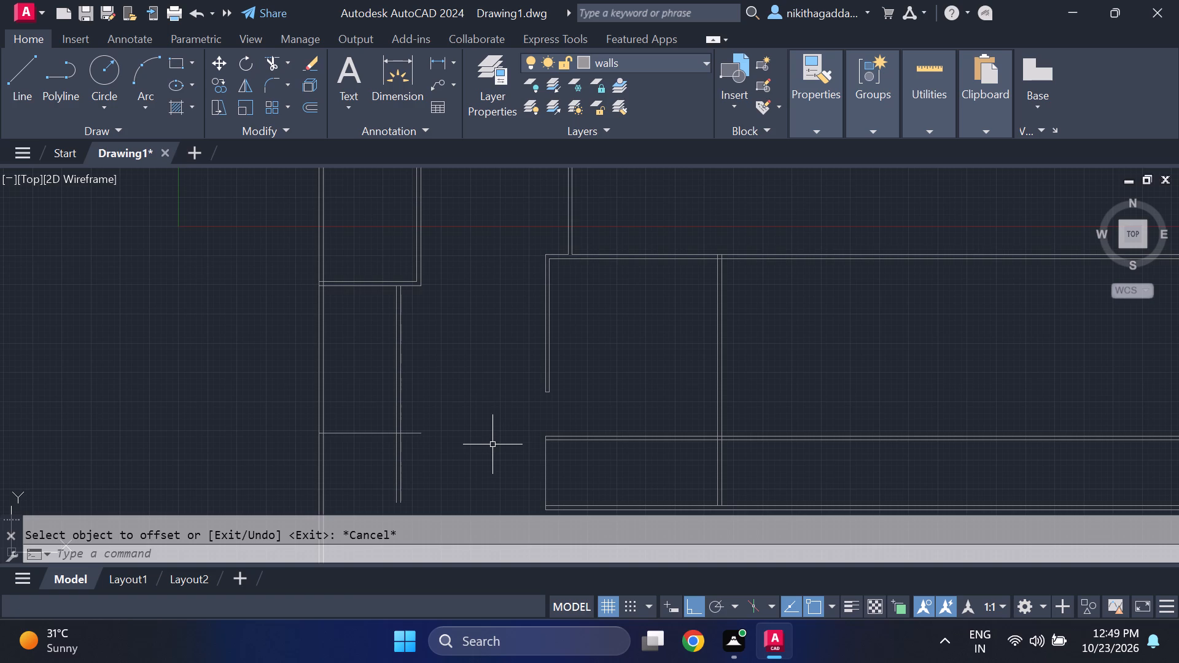
Trim both lines of the short vertical wall below the new horizontal line.
scroll(434, 360, down, 2)
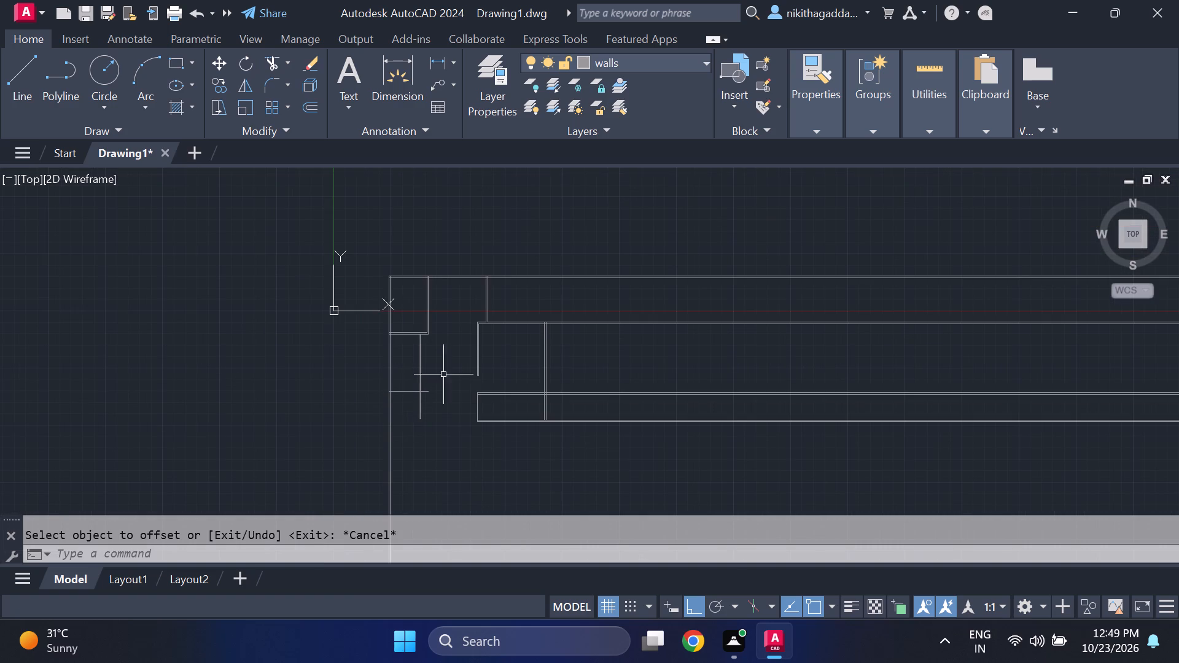
middle_drag(449, 372, 460, 408)
scroll(382, 424, up, 2)
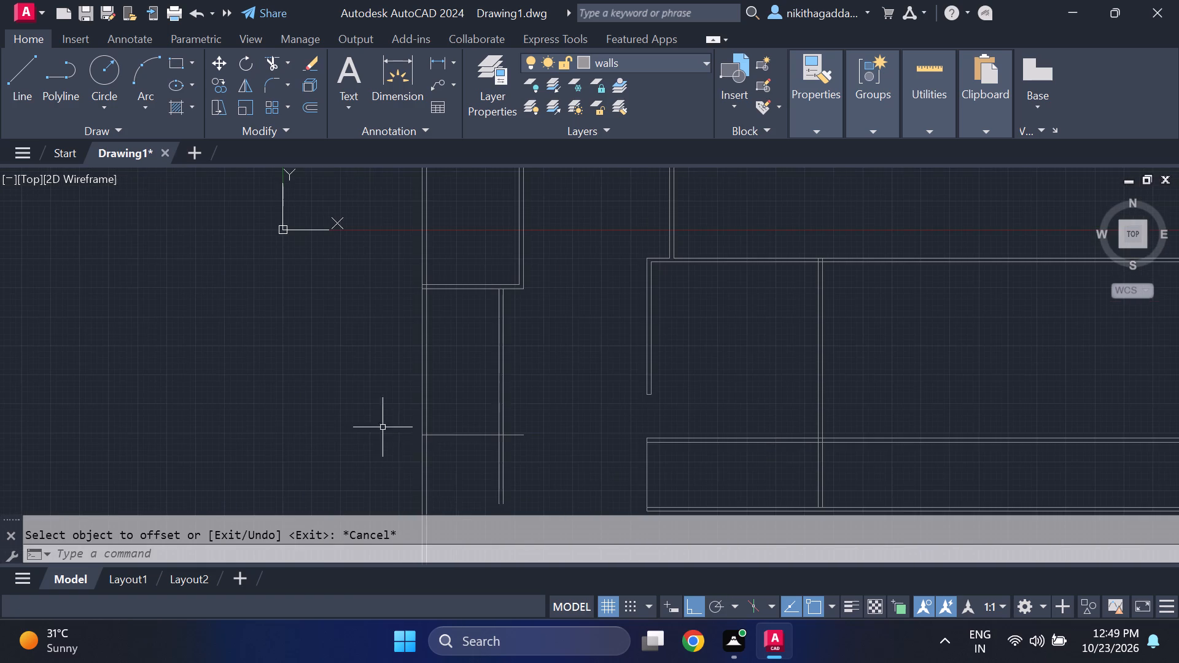
middle_drag(461, 496, 501, 434)
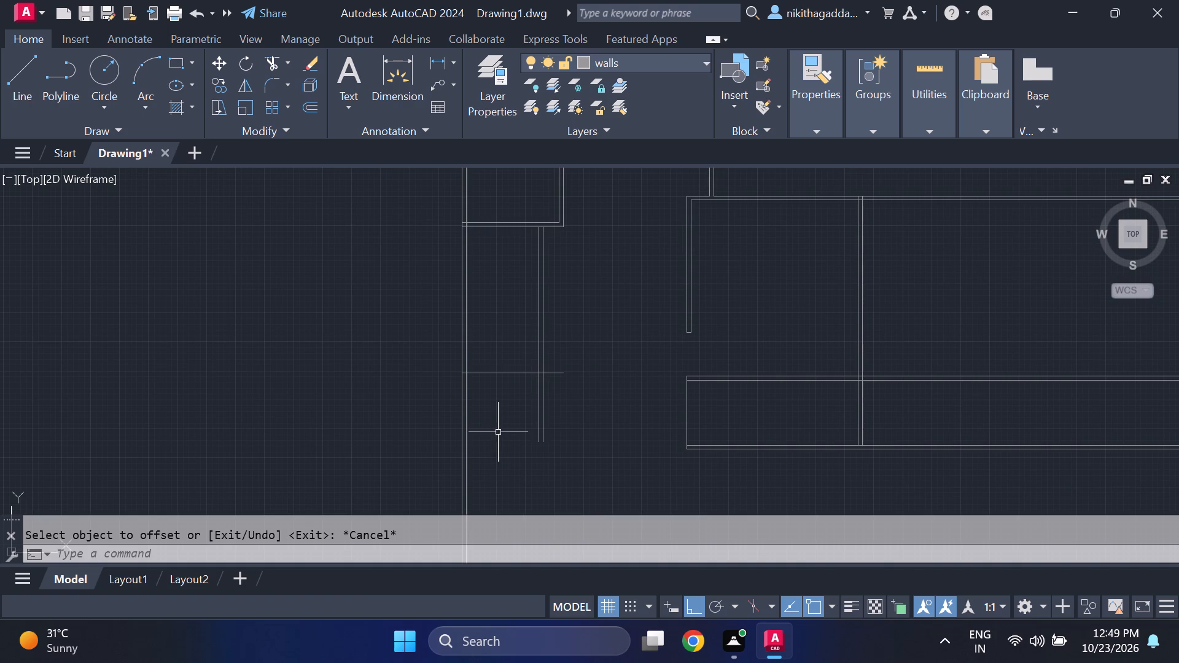
middle_drag(529, 424, 487, 492)
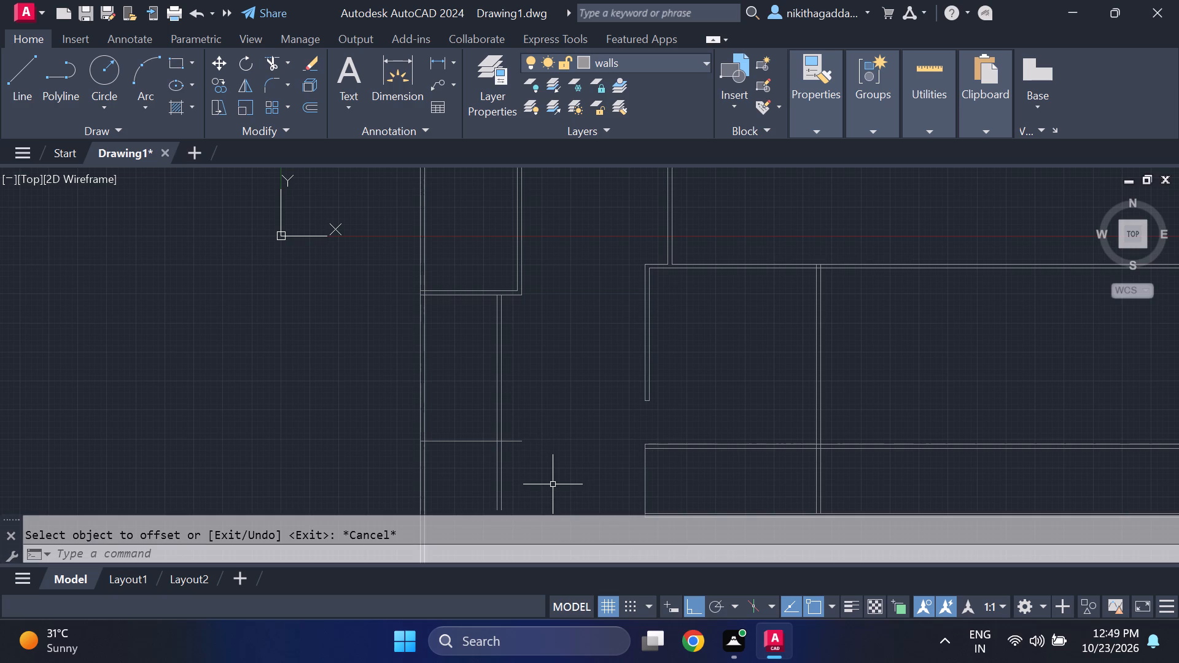
middle_drag(548, 486, 542, 462)
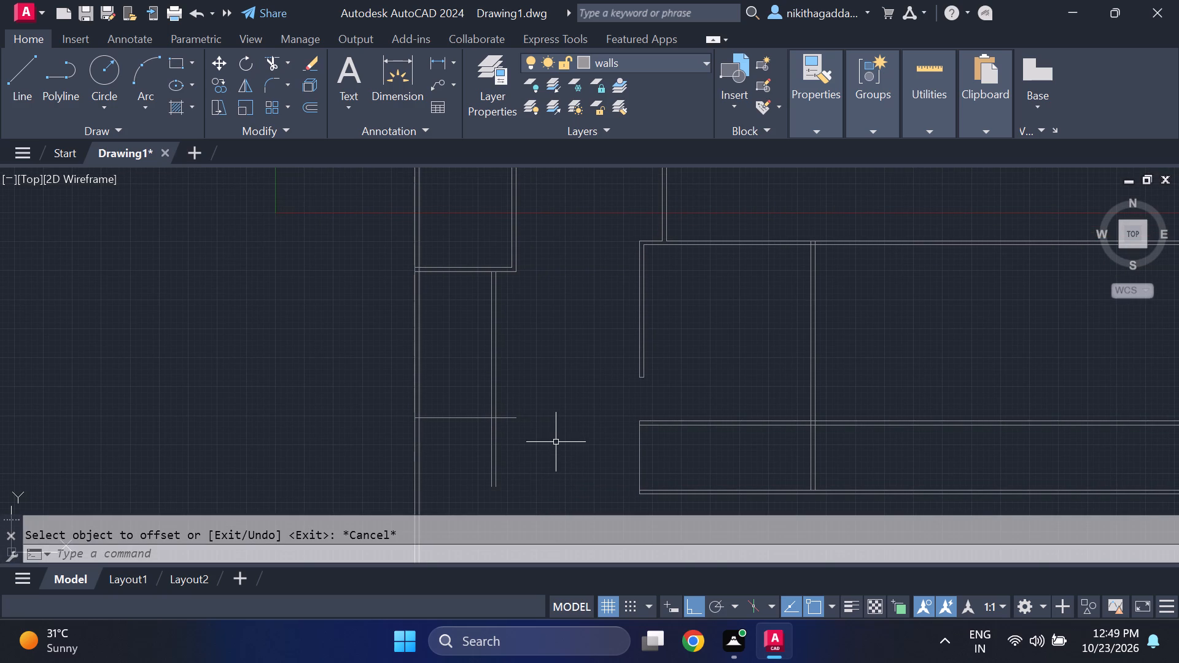
text(tr)
key(Return)
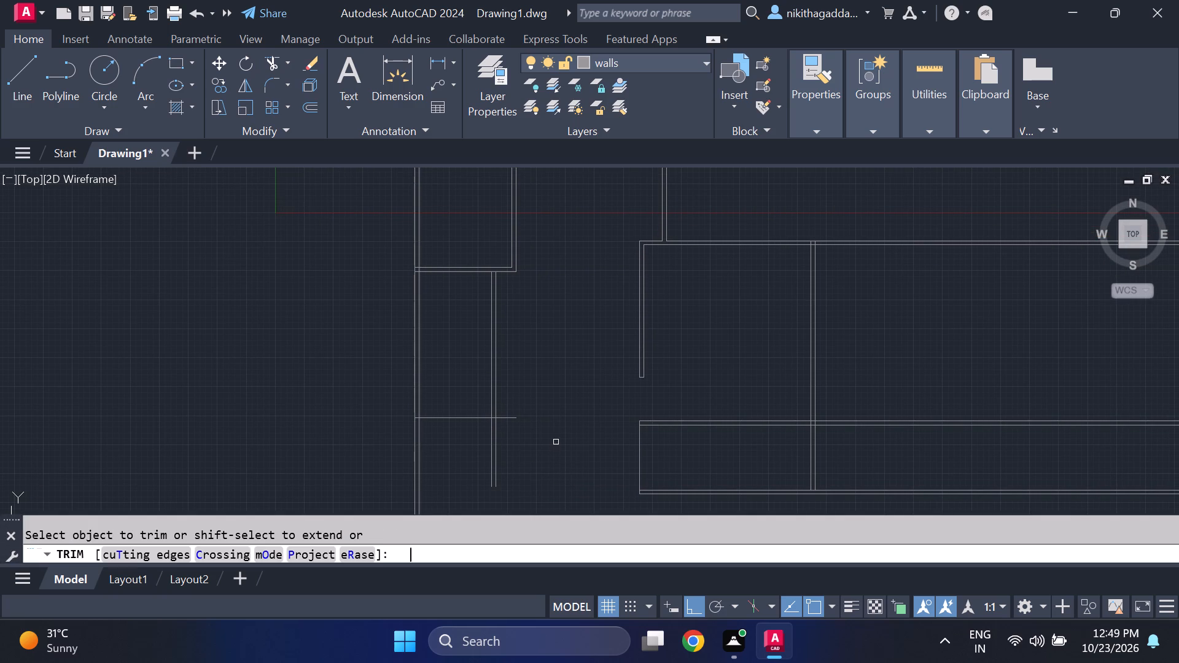
drag(529, 442, 481, 463)
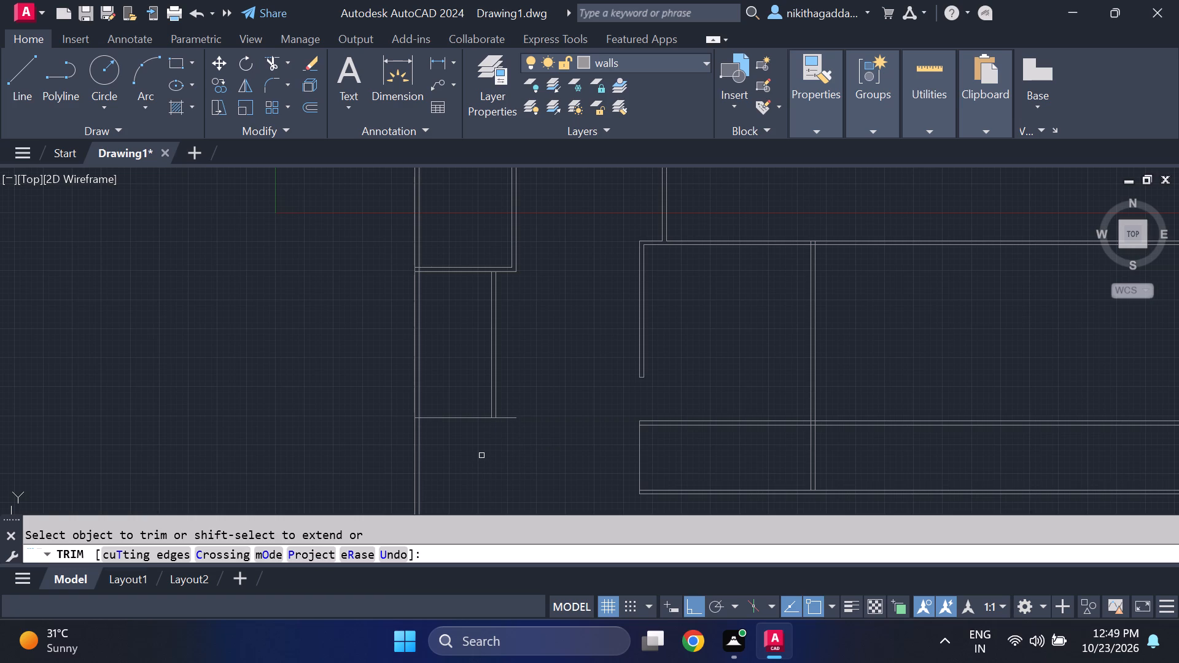
key(Escape)
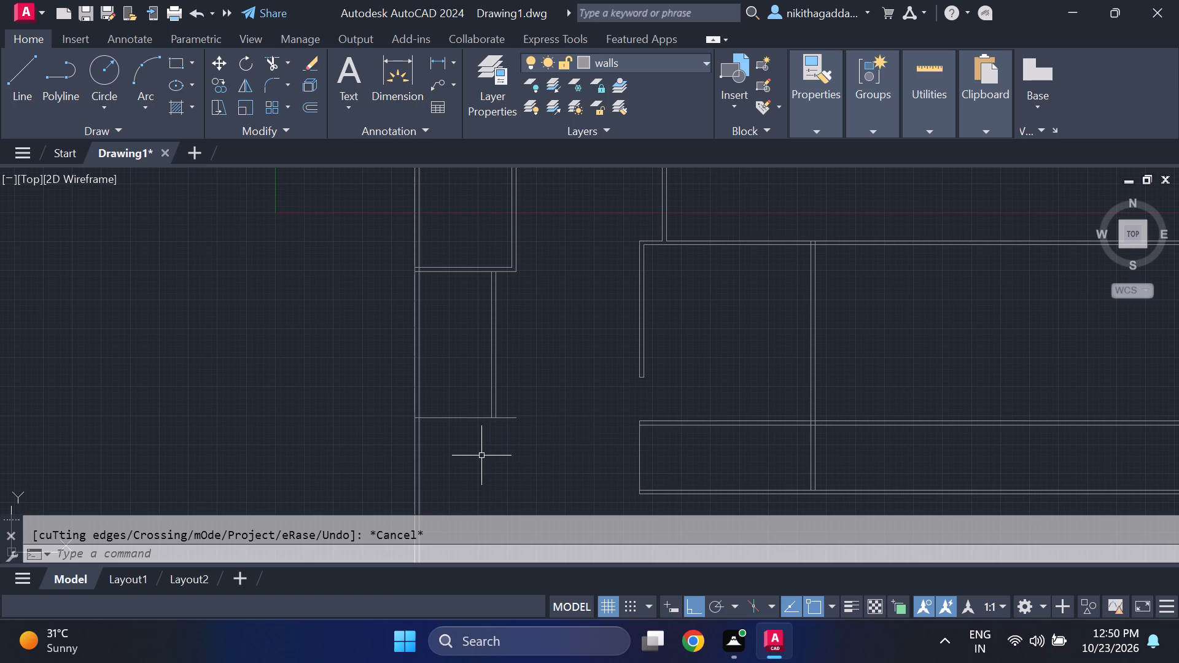
Offset the new horizontal line below the short vertical wall 9" downward to form a double-line wall.
text(of)
key(Return)
key(9)
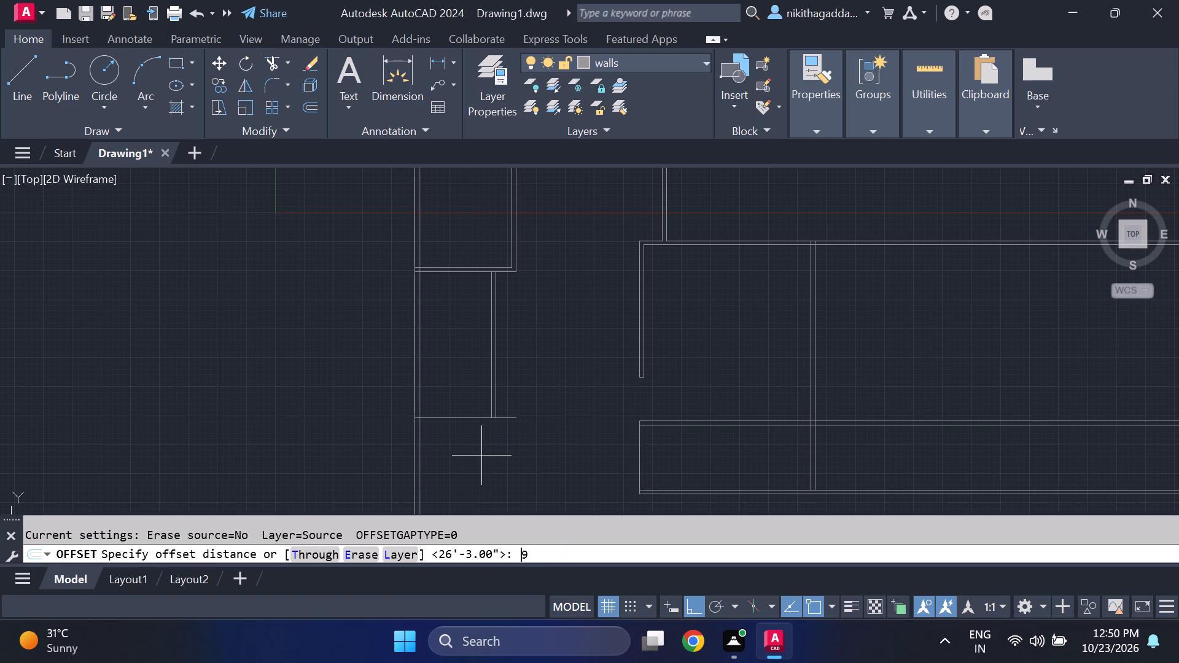
key(shift+quotedbl)
key(Return)
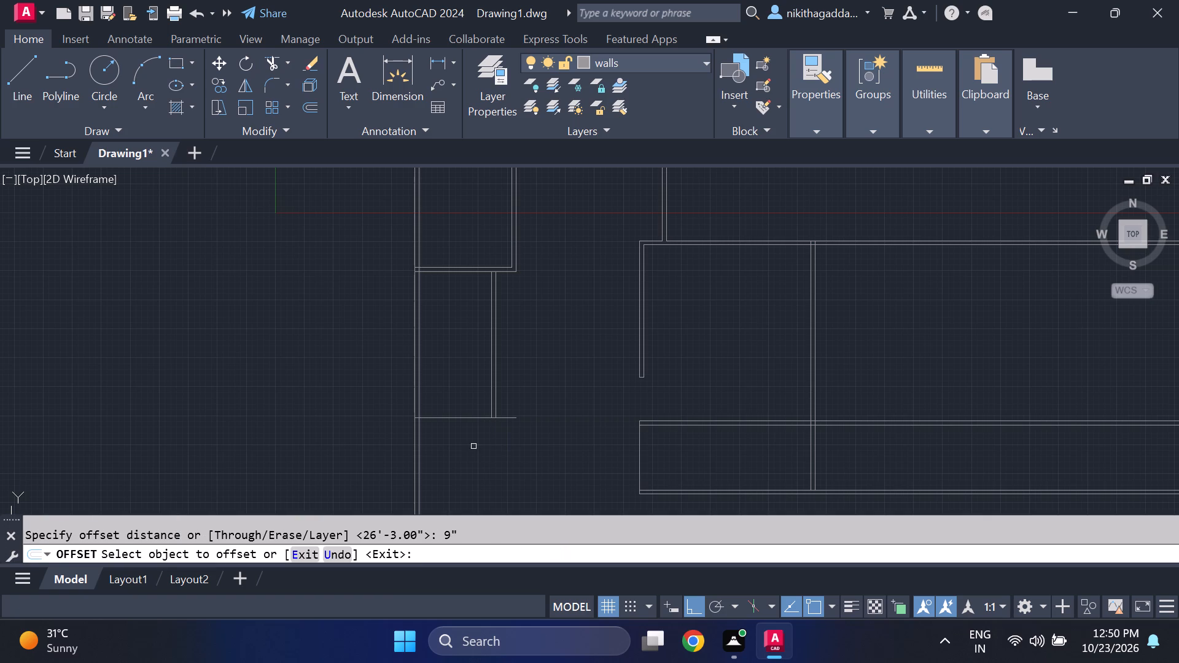
click(475, 417)
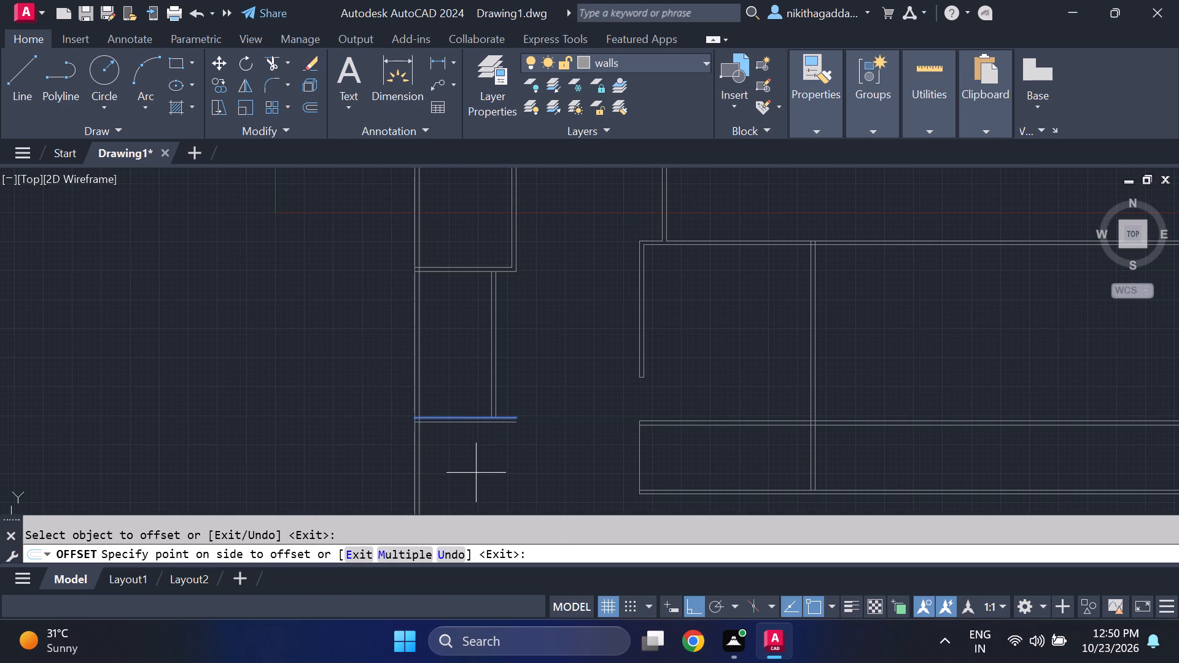
click(476, 473)
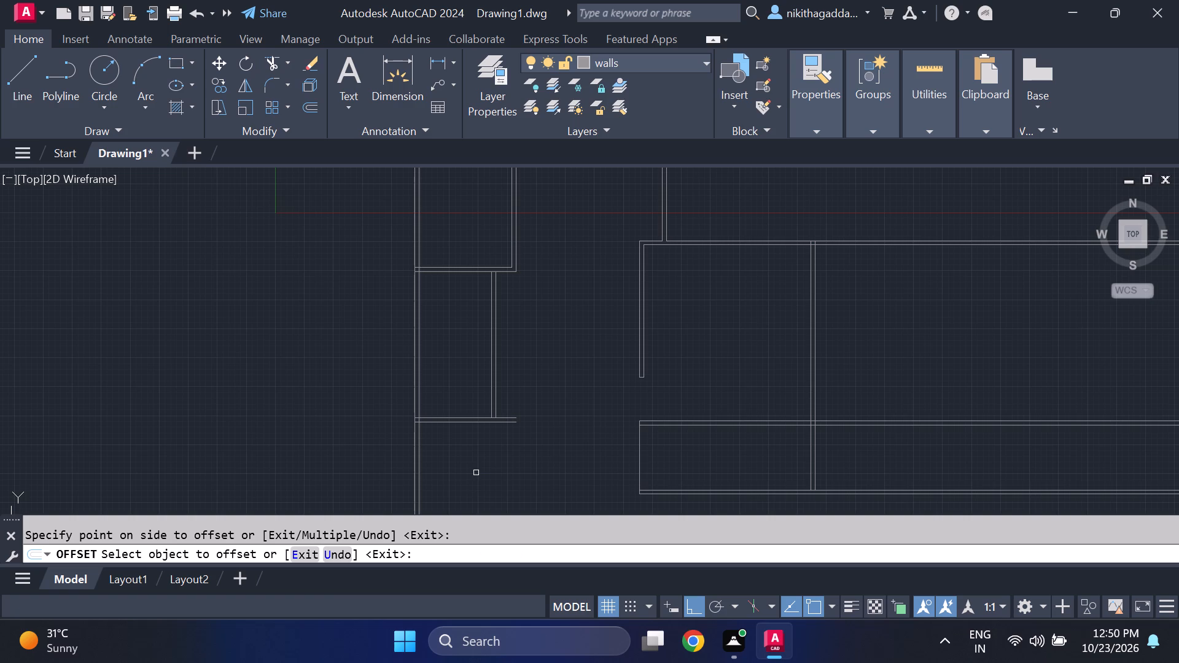
key(Escape)
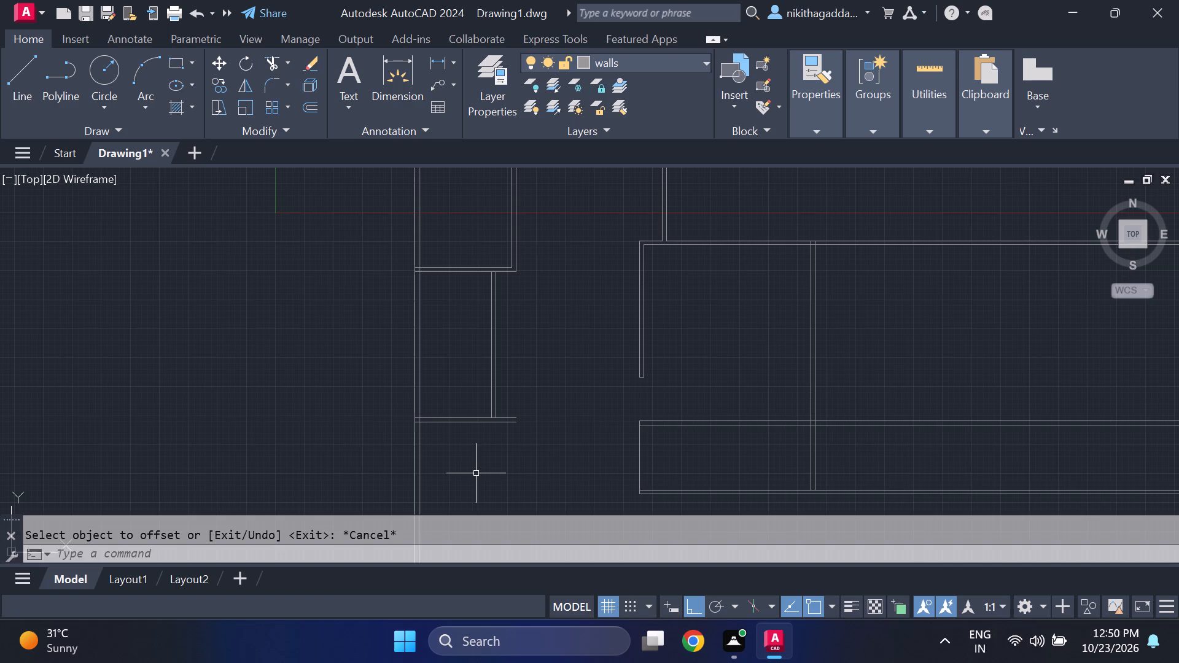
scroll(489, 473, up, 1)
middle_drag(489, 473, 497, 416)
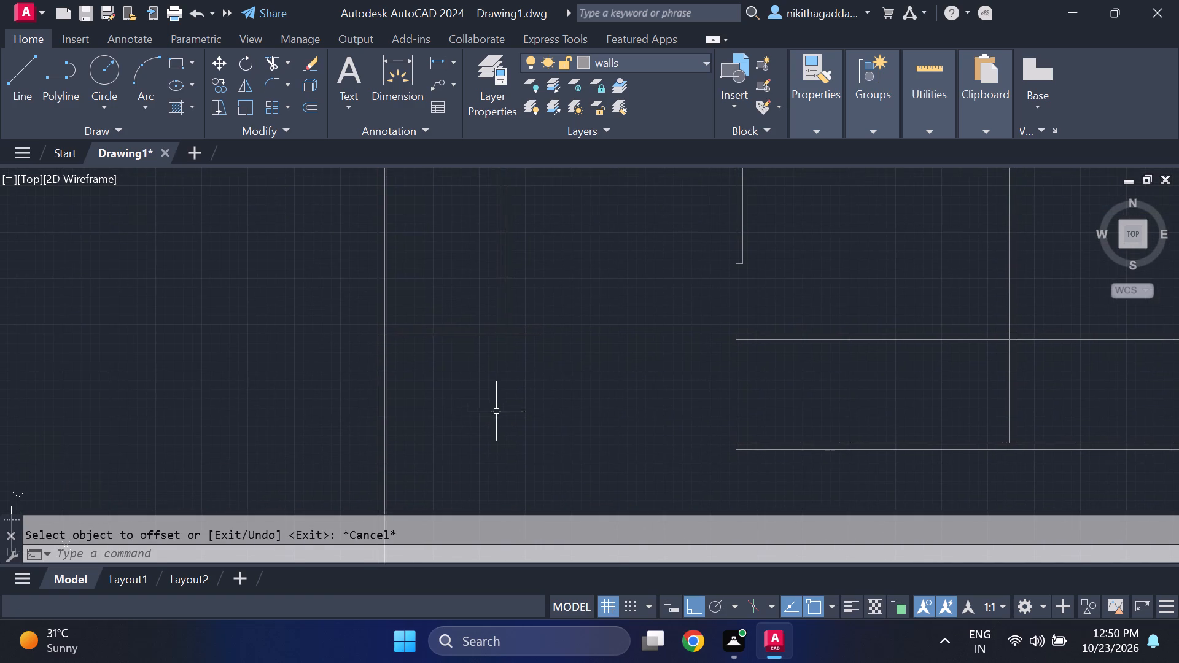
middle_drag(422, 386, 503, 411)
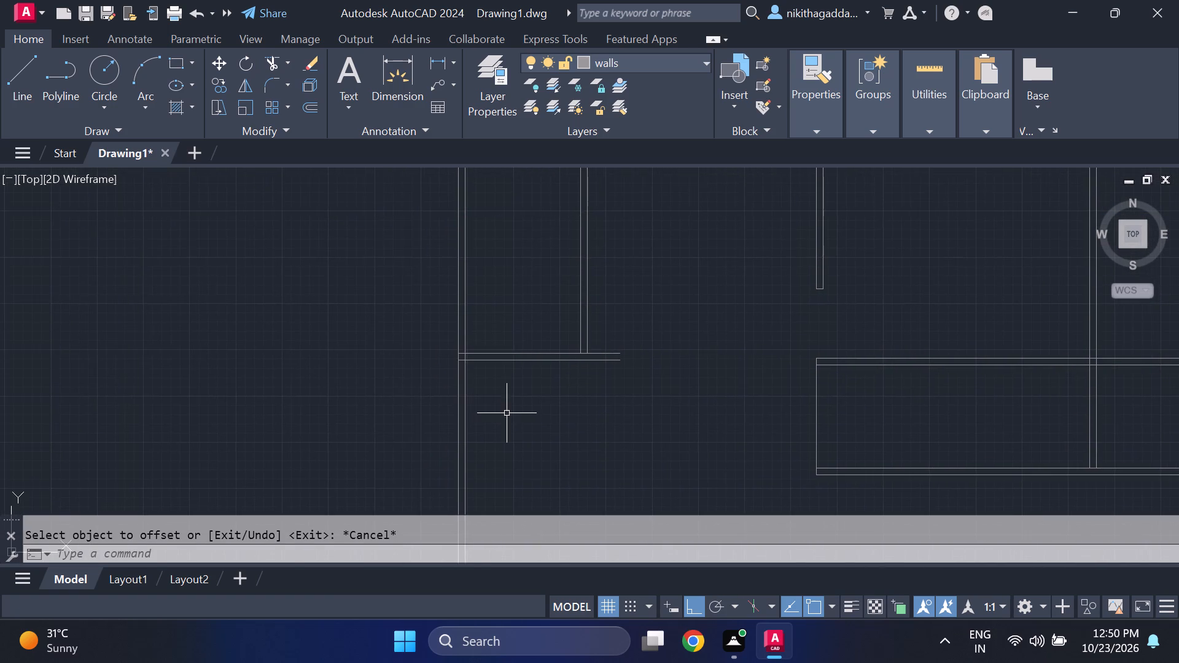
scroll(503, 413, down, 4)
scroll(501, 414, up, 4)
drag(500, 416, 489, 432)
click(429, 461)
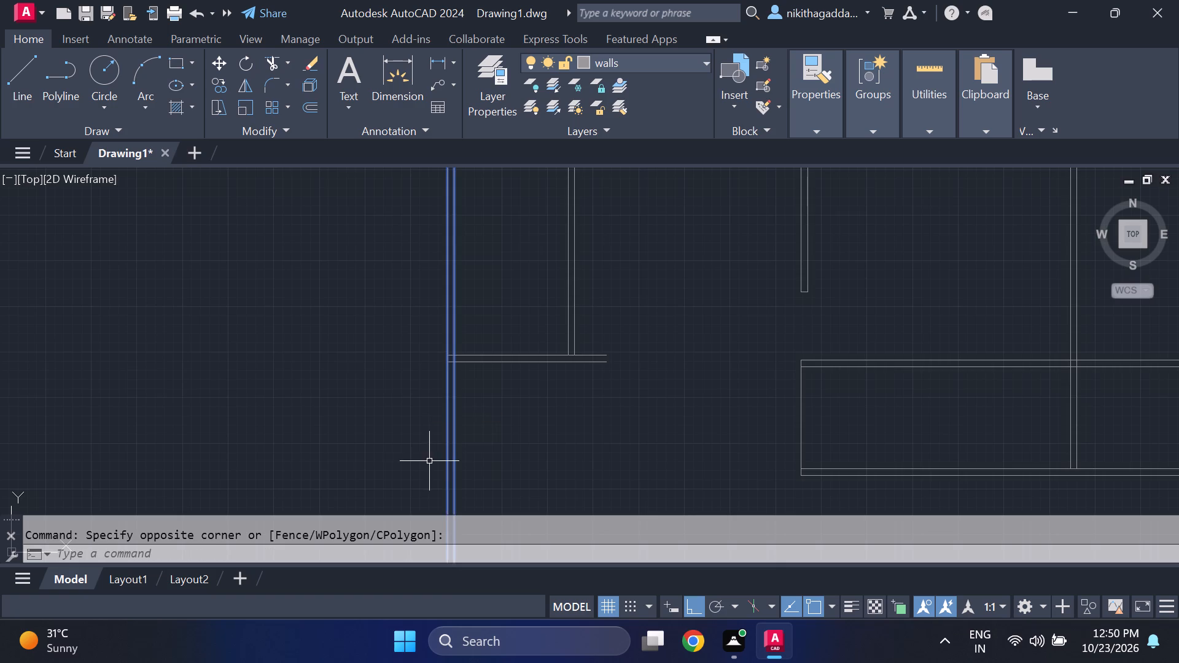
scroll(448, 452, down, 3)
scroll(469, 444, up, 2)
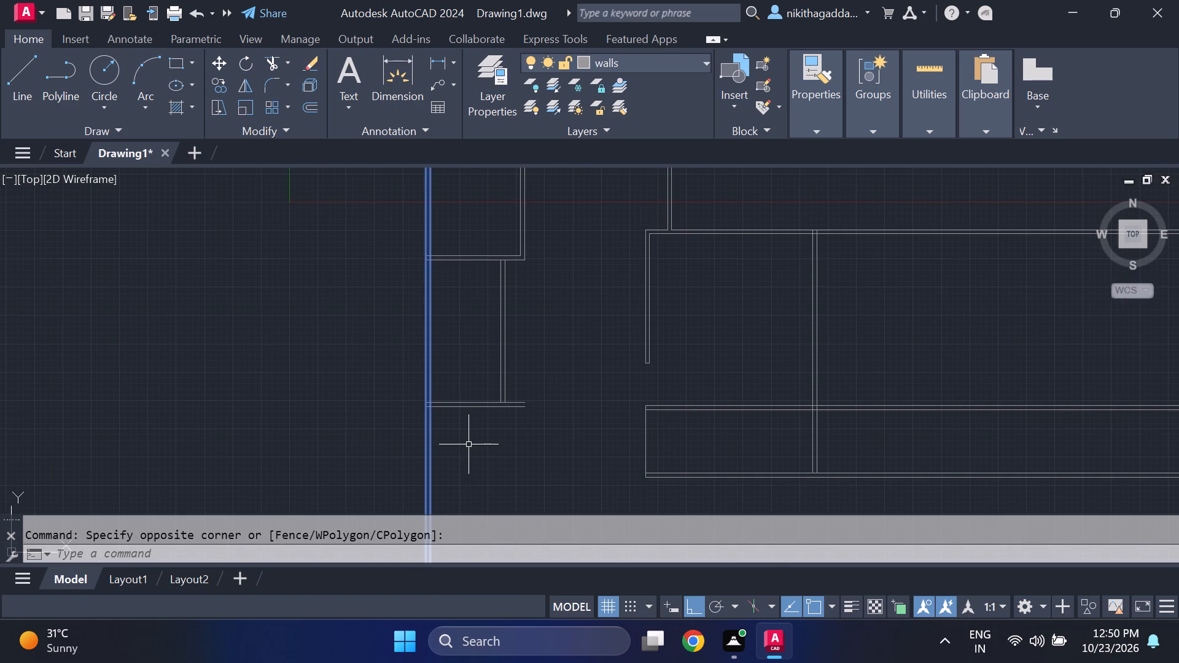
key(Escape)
Trim both lines of the left outer wall between the upper-left room's bottom wall and the new horizontal wall.
text(tr)
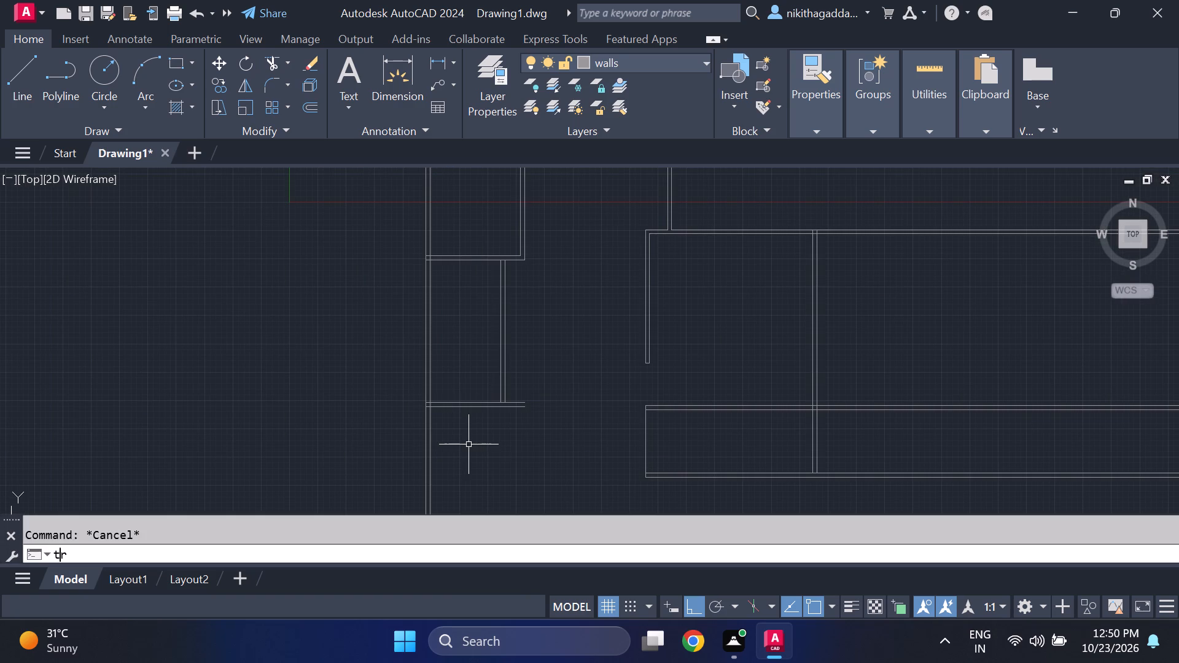
key(Return)
middle_drag(445, 378, 478, 433)
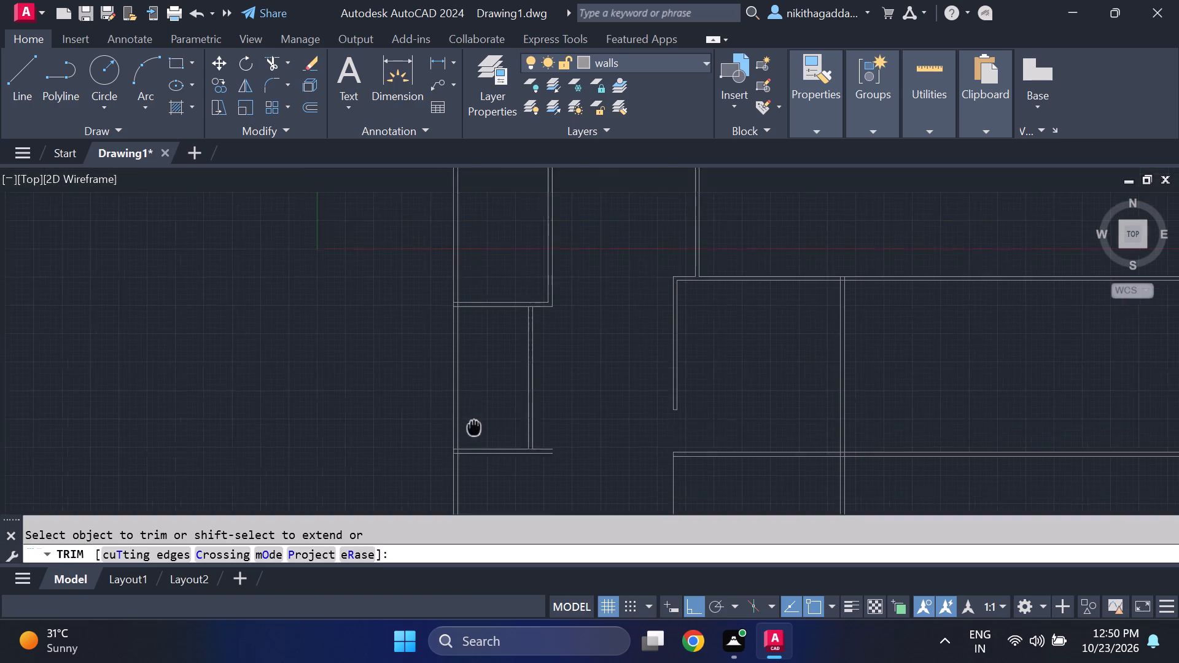
middle_drag(478, 433, 481, 437)
drag(488, 398, 377, 418)
middle_drag(451, 406, 443, 391)
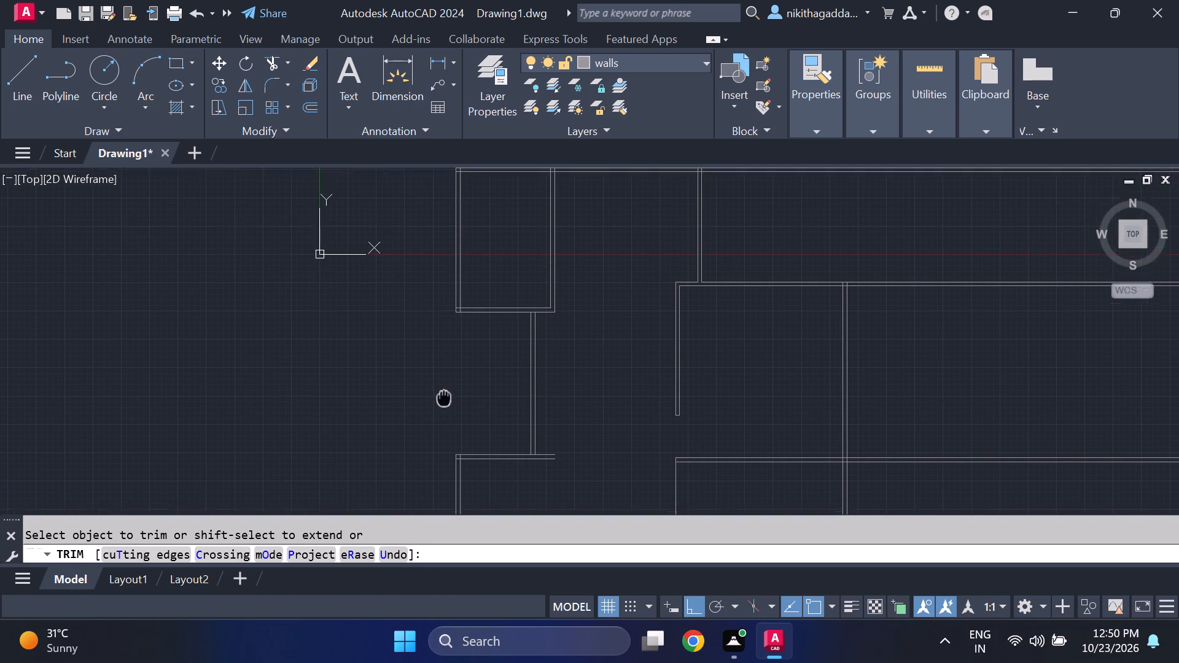
middle_drag(443, 391, 448, 310)
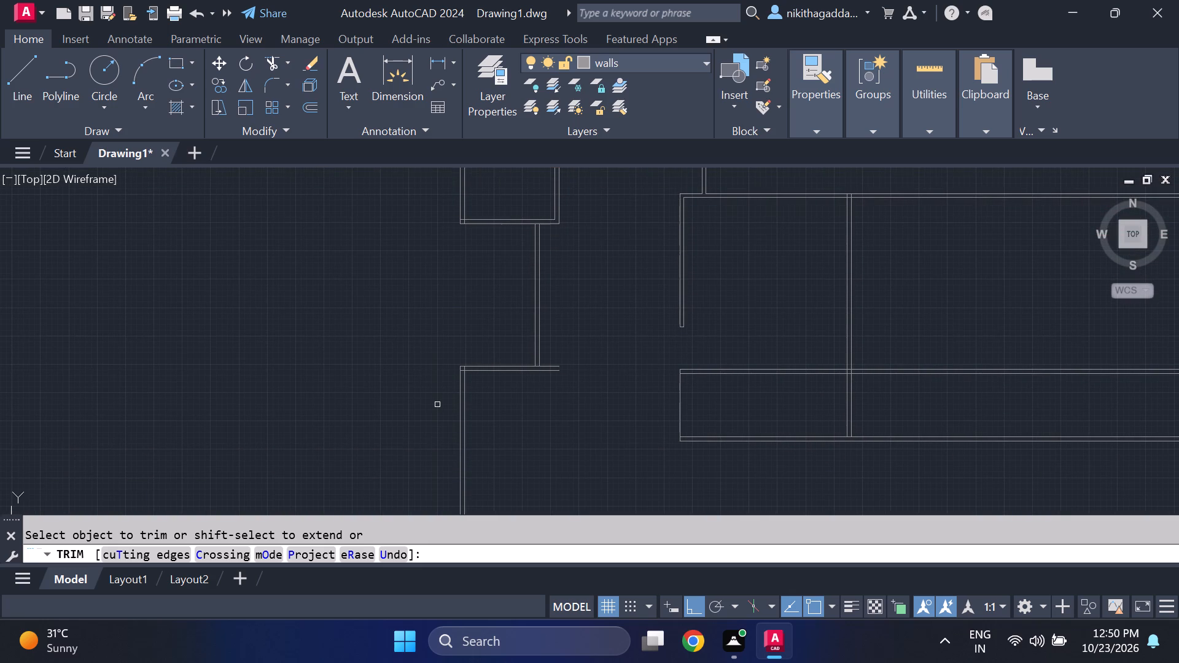
key(Escape)
Move both lines of the left outer wall below the new horizontal wall a short distance horizontally left.
scroll(524, 424, up, 1)
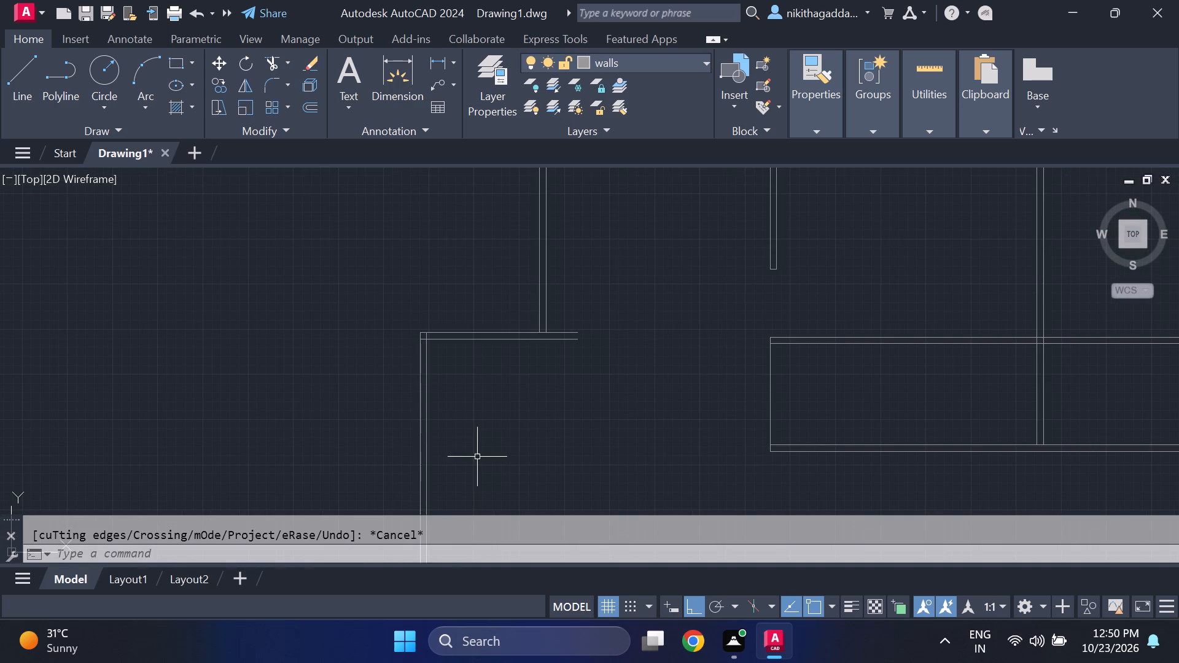
drag(462, 423, 446, 438)
click(339, 464)
key(m)
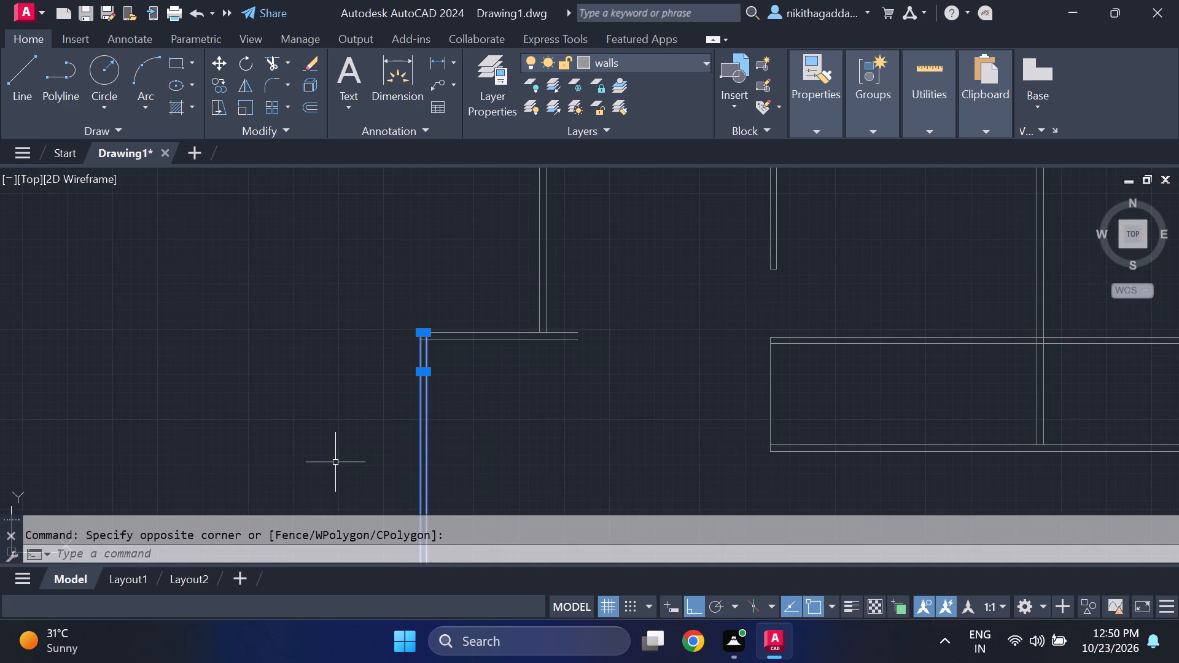
key(Return)
middle_drag(427, 396, 432, 417)
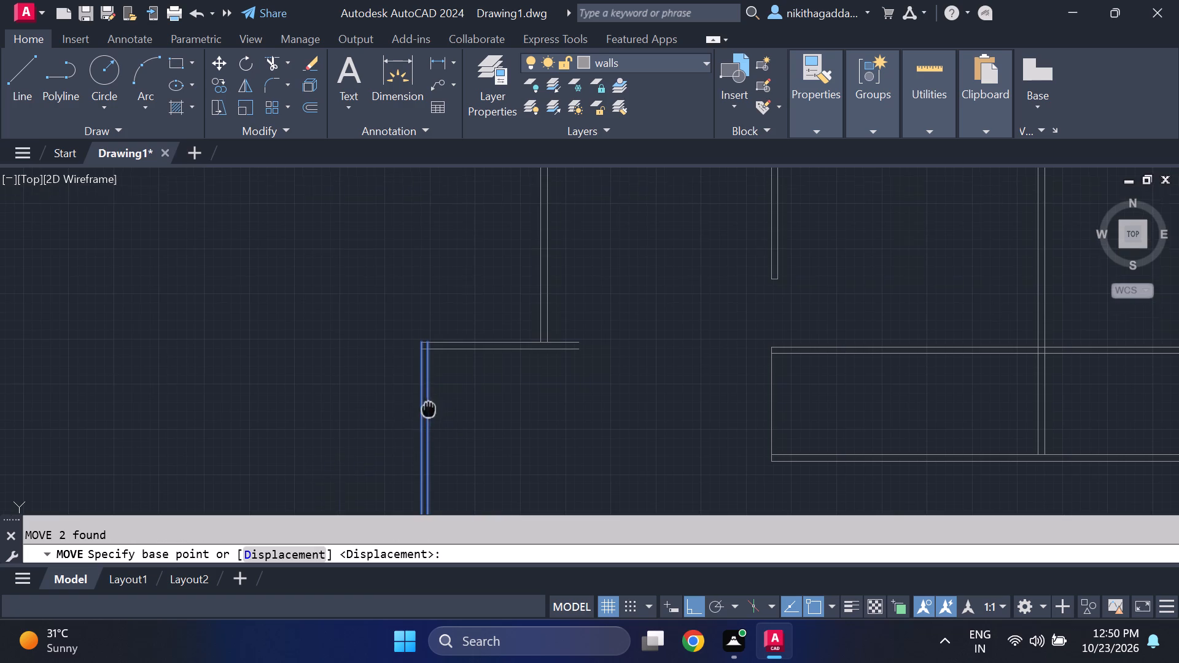
middle_drag(432, 417, 449, 463)
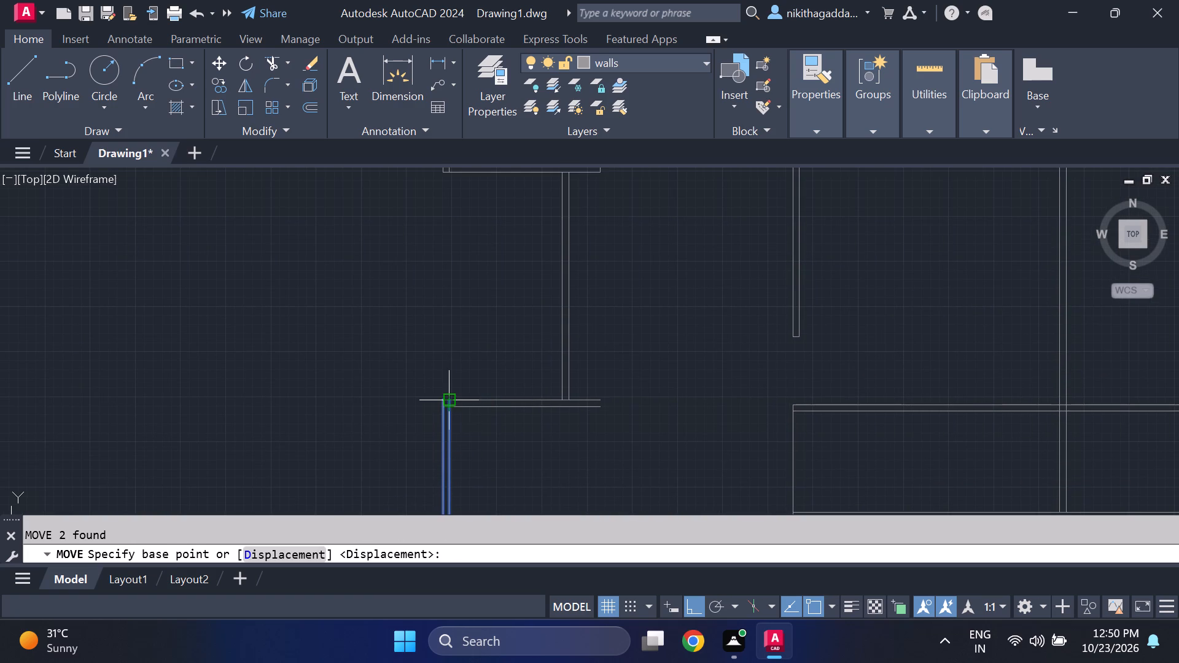
click(452, 398)
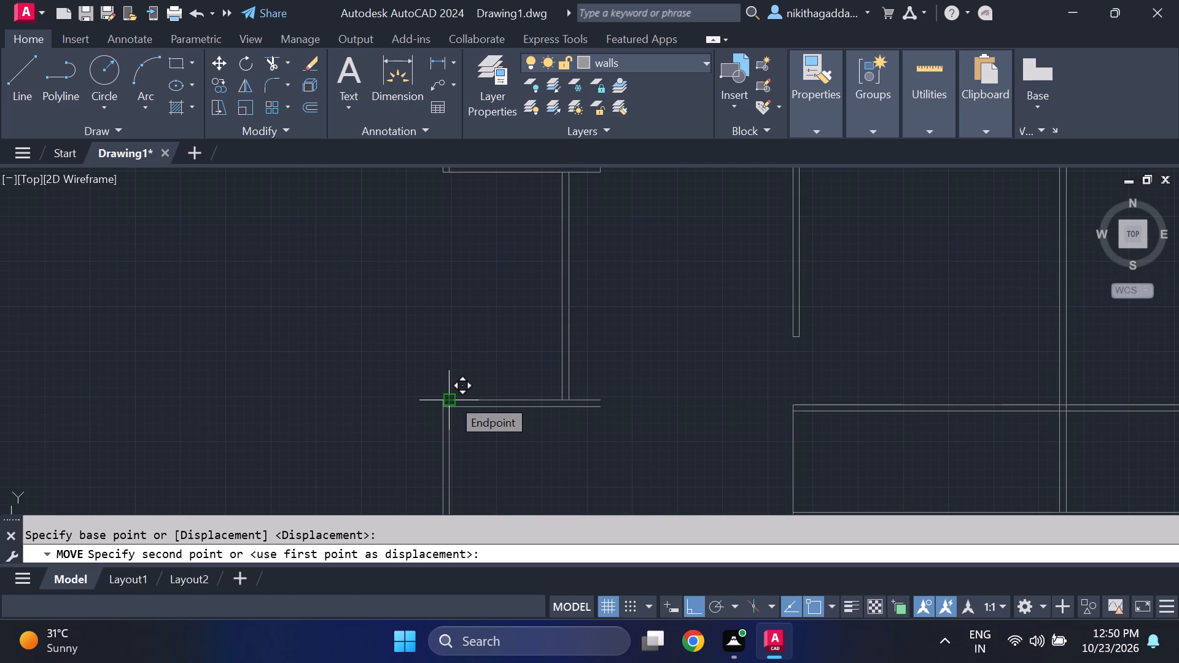
click(430, 401)
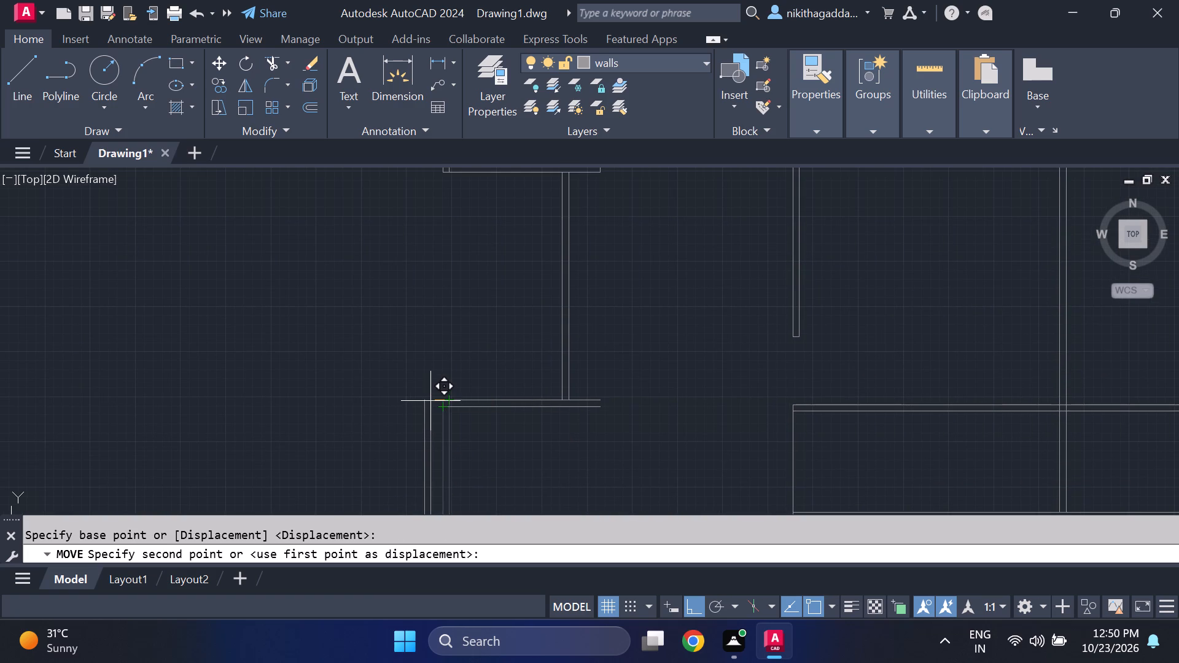
Extend both lines of the new horizontal wall left to the outer line of the moved vertical wall.
key(e)
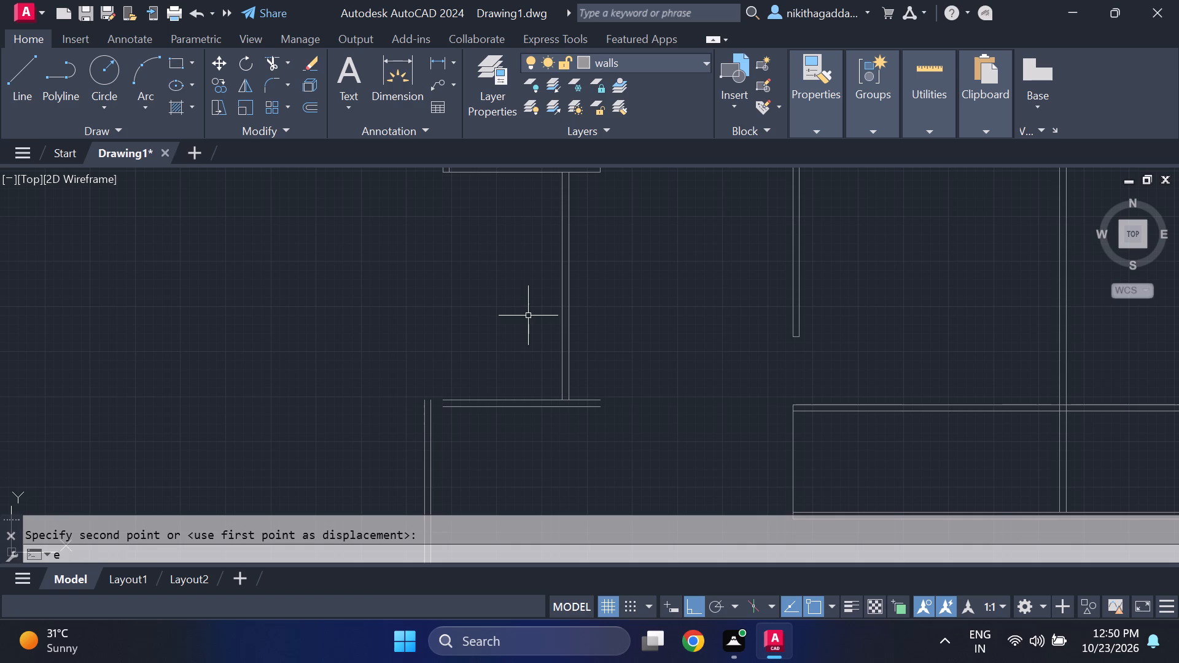
key(x)
key(Return)
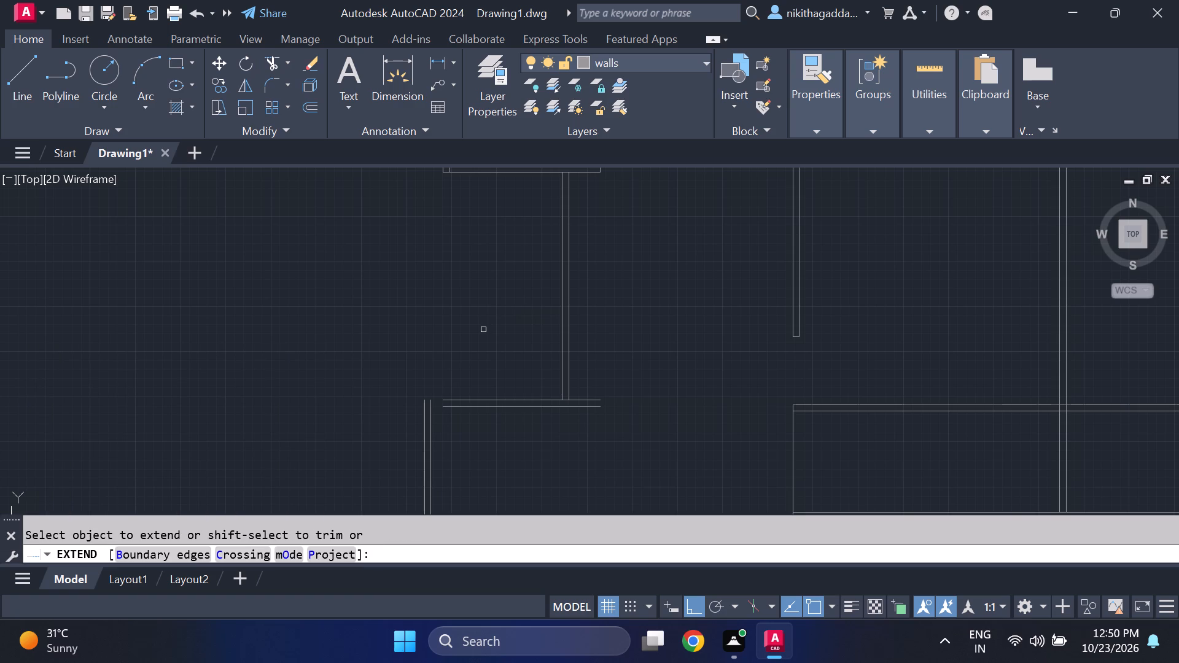
drag(487, 333, 518, 465)
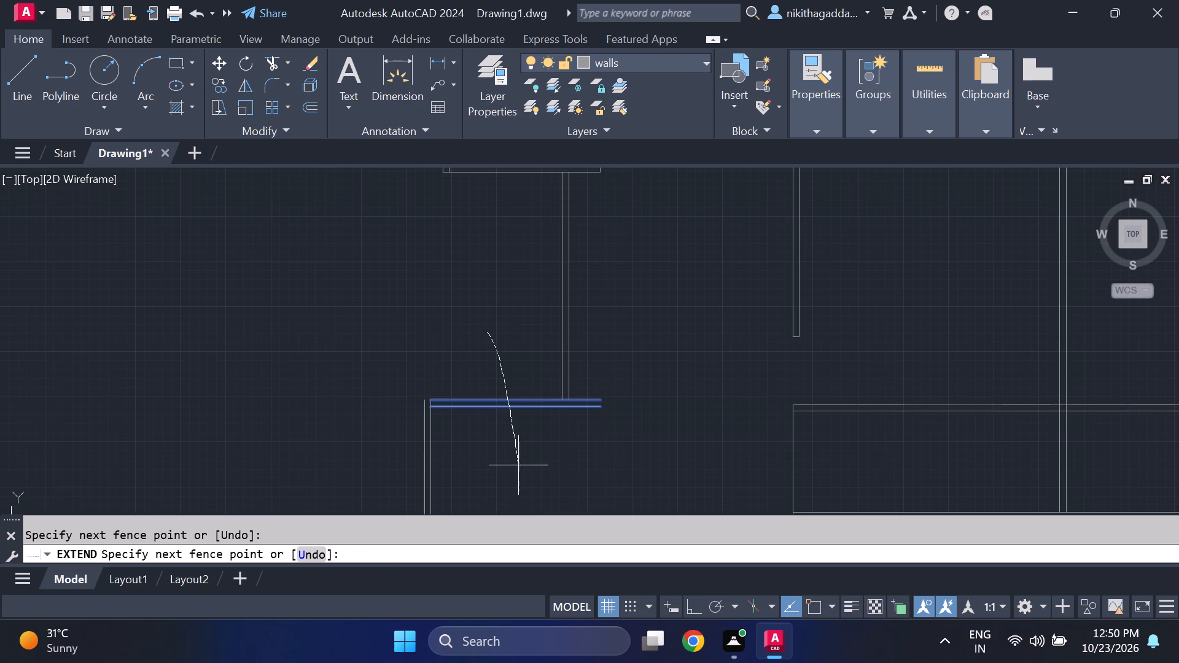
drag(518, 465, 517, 463)
drag(478, 367, 483, 460)
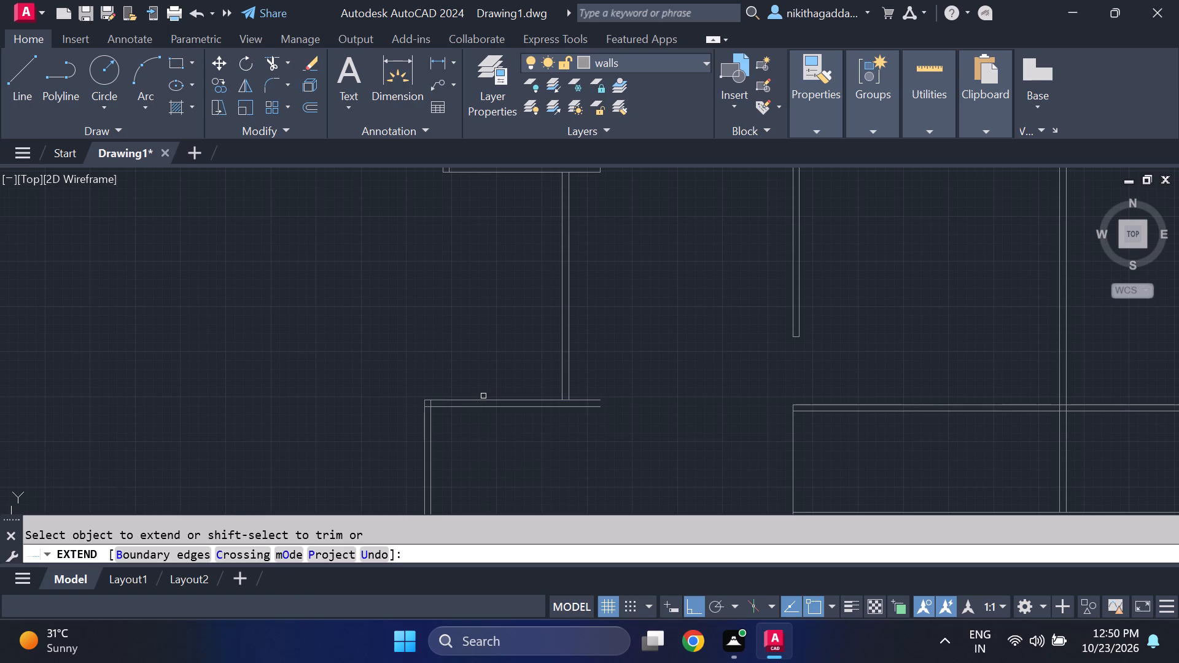
key(Escape)
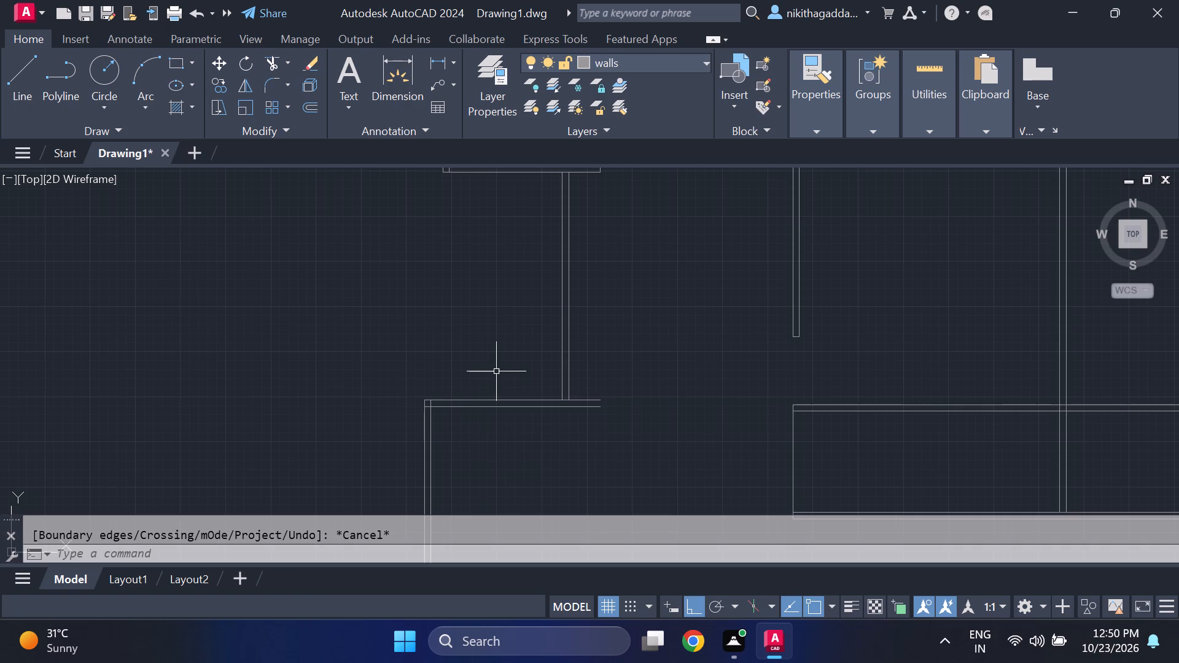
Draw a vertical line from the upper-left room's outer bottom-left corner down to the top line of the new horizontal wall.
scroll(497, 372, down, 3)
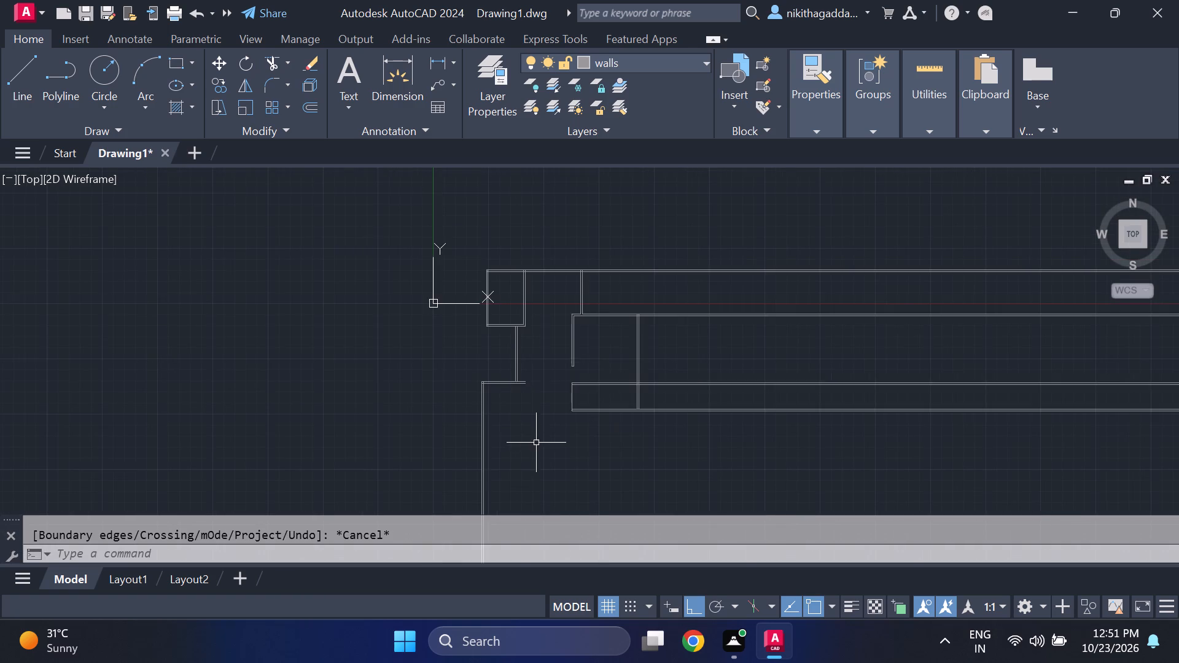
scroll(537, 444, up, 2)
middle_drag(507, 339, 518, 332)
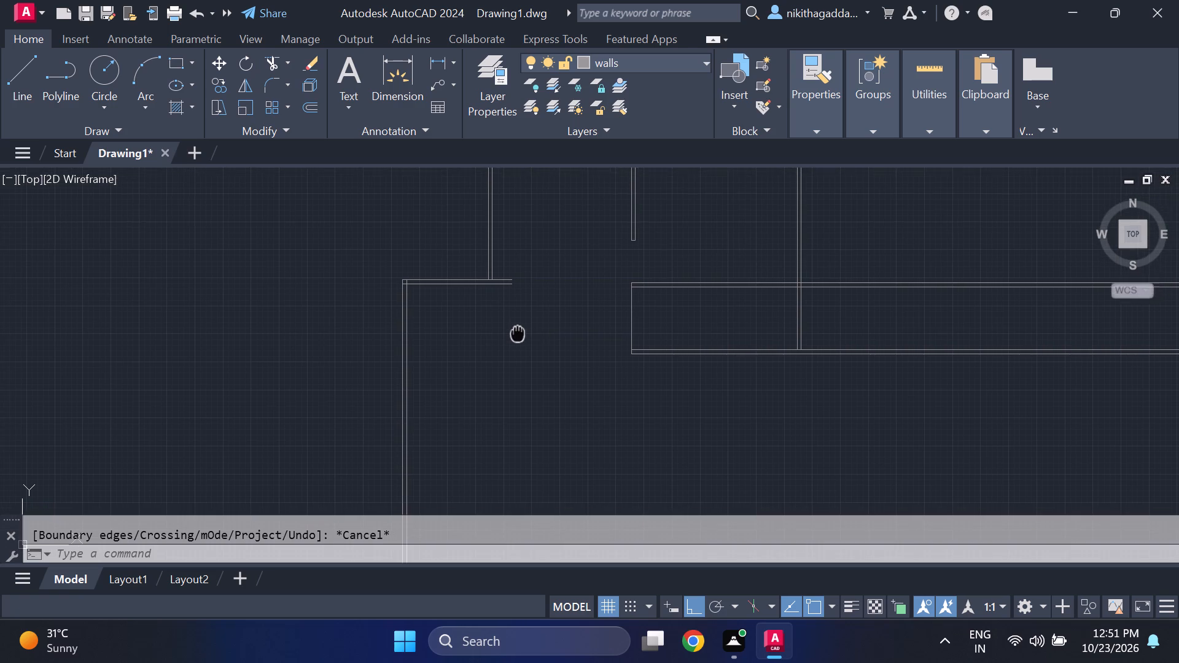
middle_drag(518, 332, 530, 374)
scroll(527, 374, up, 1)
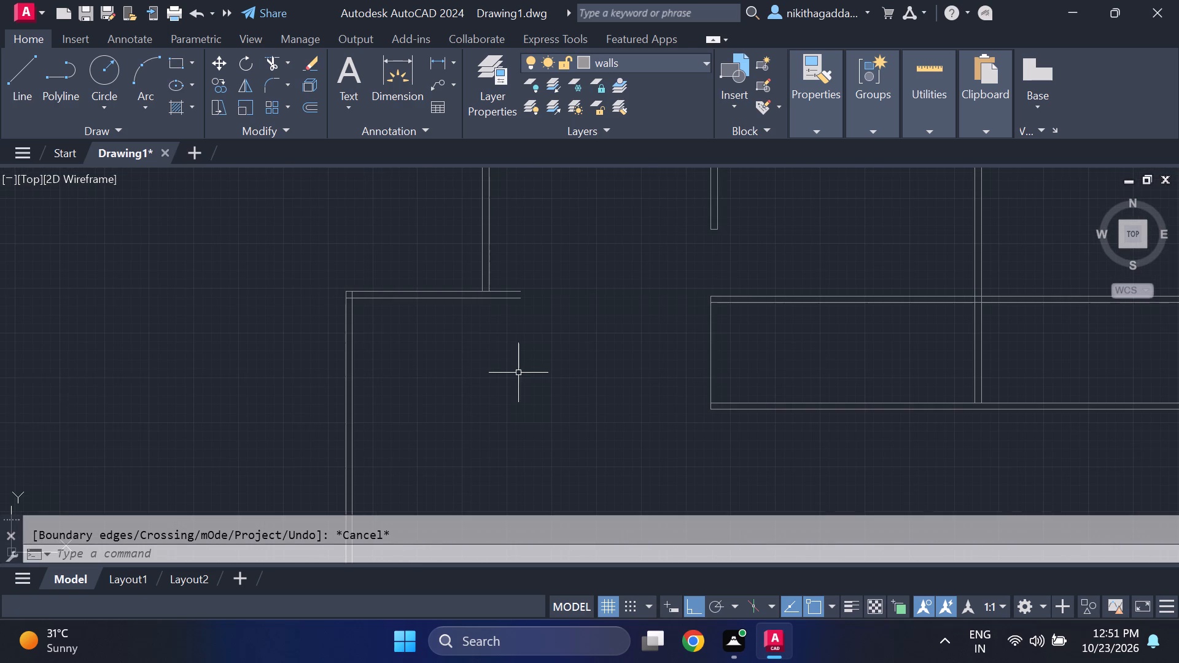
middle_drag(506, 370, 514, 414)
scroll(514, 414, down, 2)
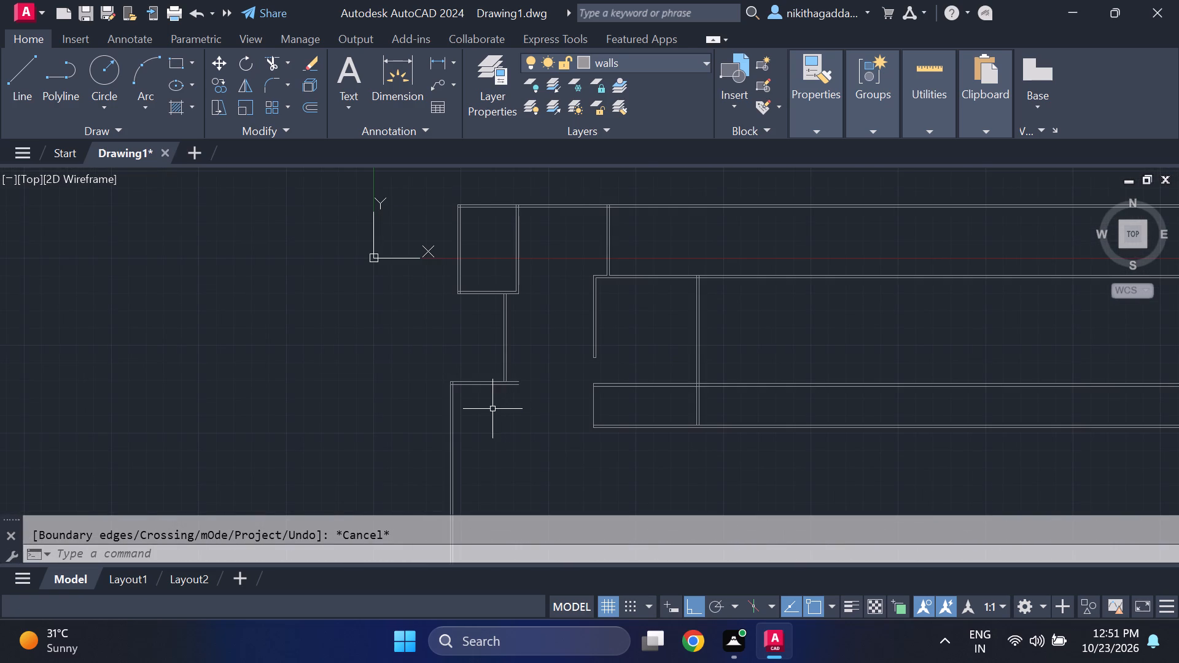
scroll(470, 344, up, 1)
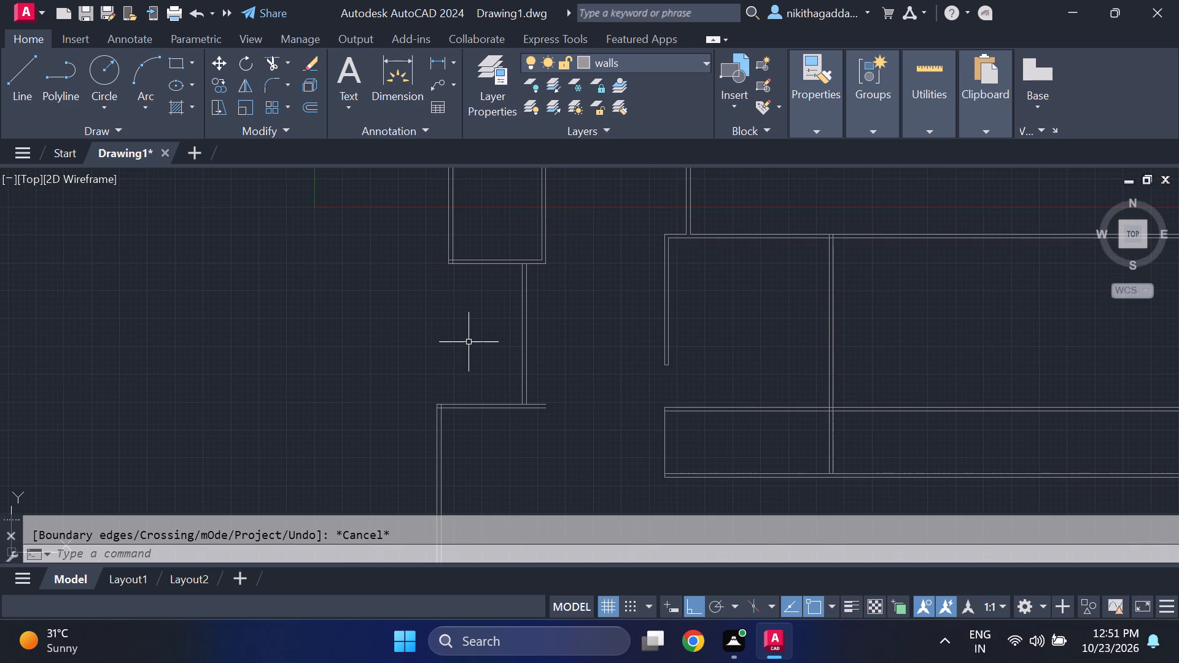
key(l)
key(Return)
scroll(467, 341, up, 1)
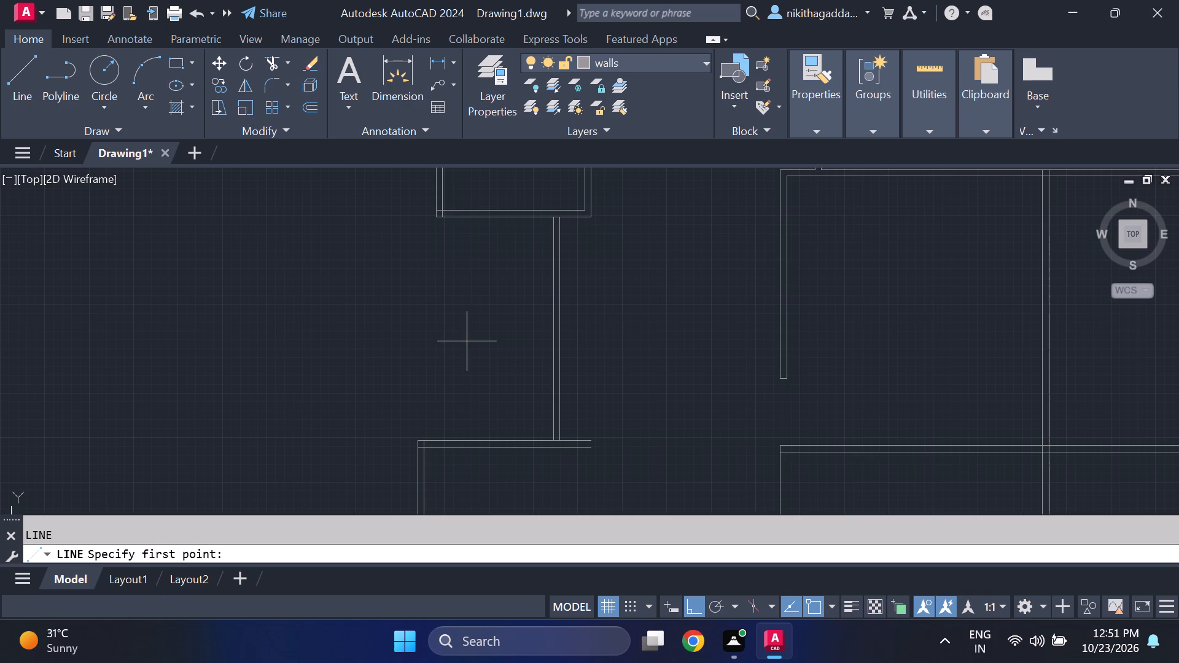
click(434, 220)
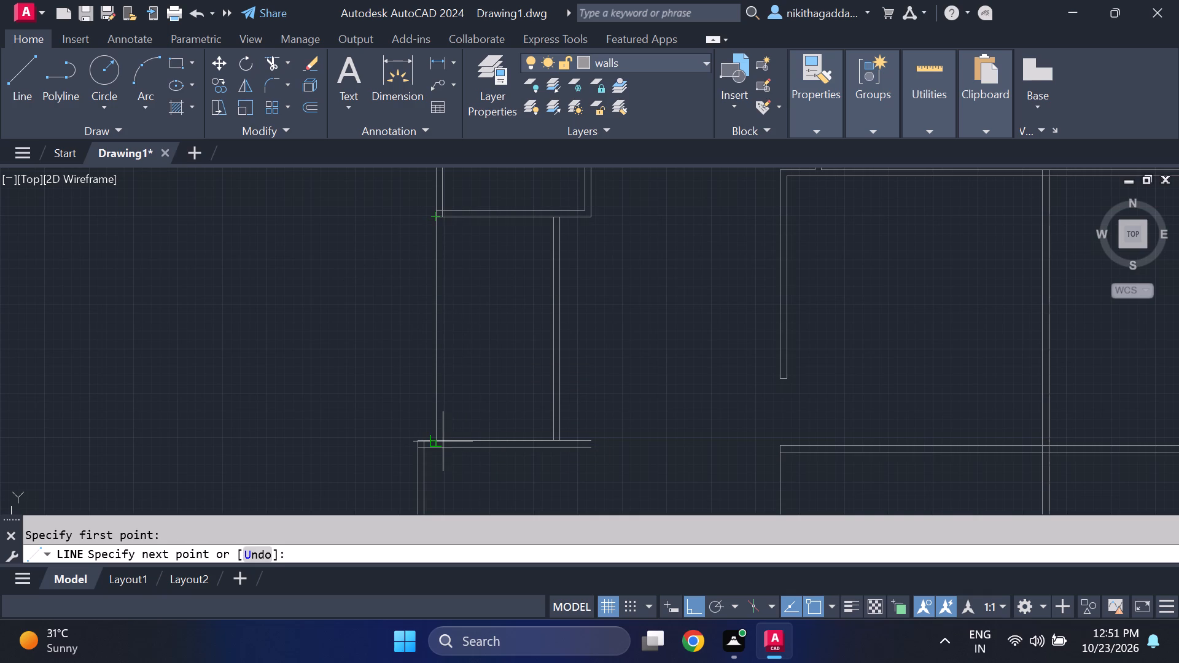
scroll(443, 441, up, 2)
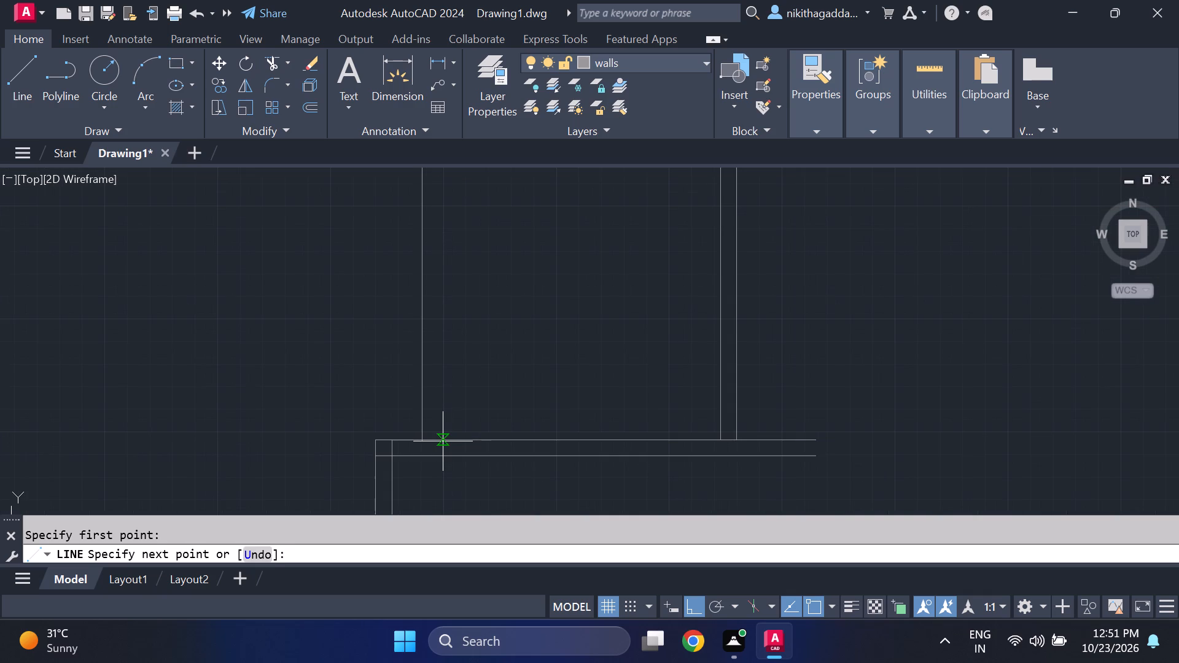
click(419, 441)
scroll(522, 325, down, 4)
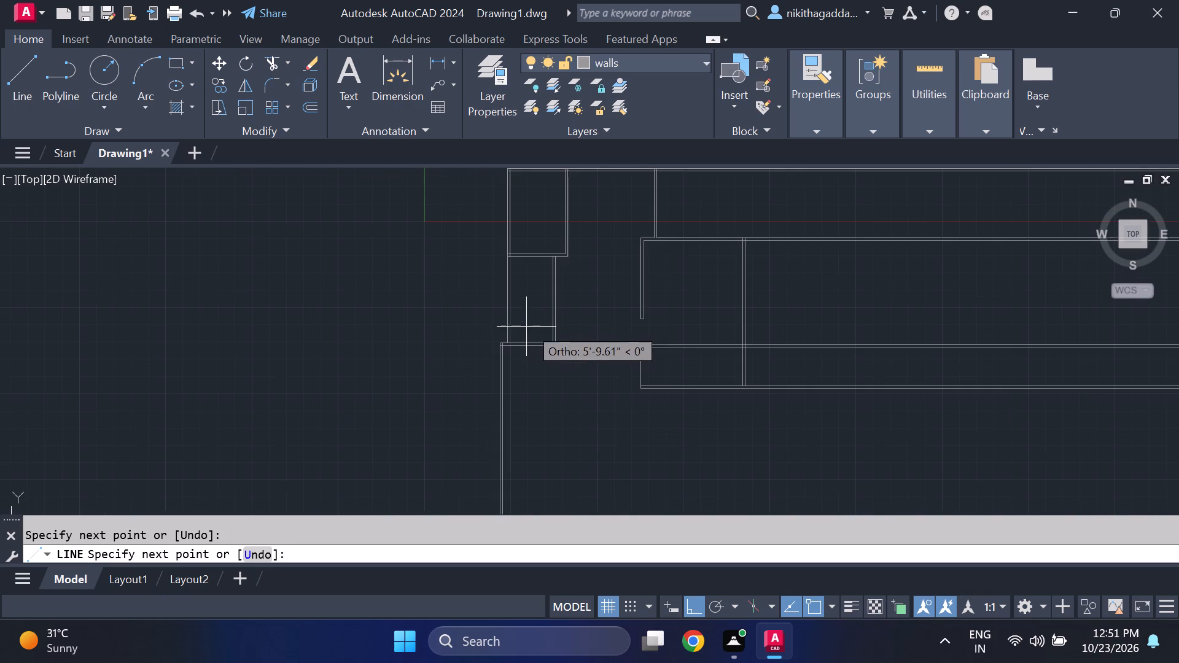
key(Escape)
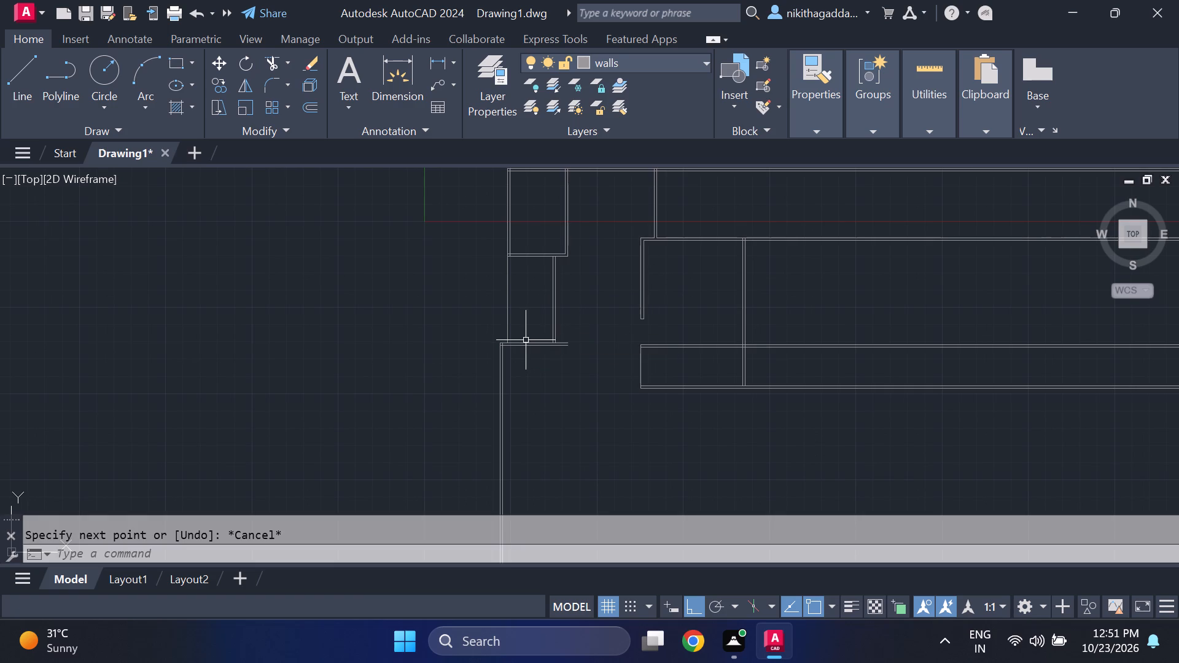
Draw a horizontal line just above the new horizontal wall, from the short vertical wall's inner line perpendicular to the single vertical line.
scroll(526, 341, up, 2)
middle_drag(507, 374, 511, 403)
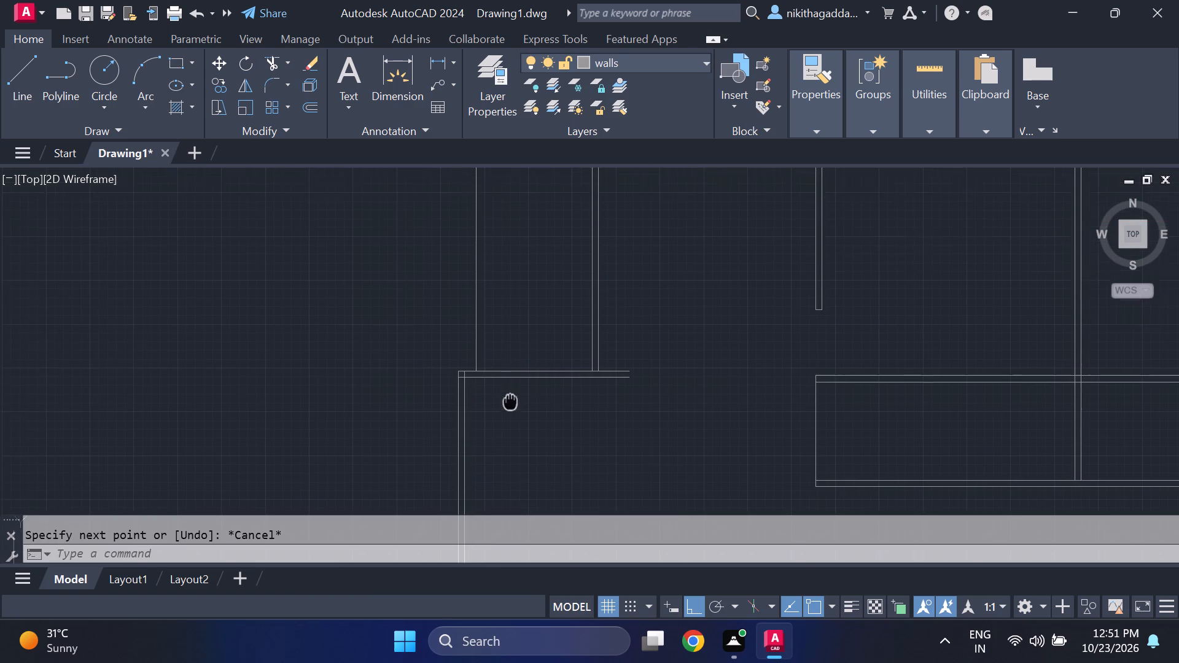
middle_drag(511, 403, 513, 422)
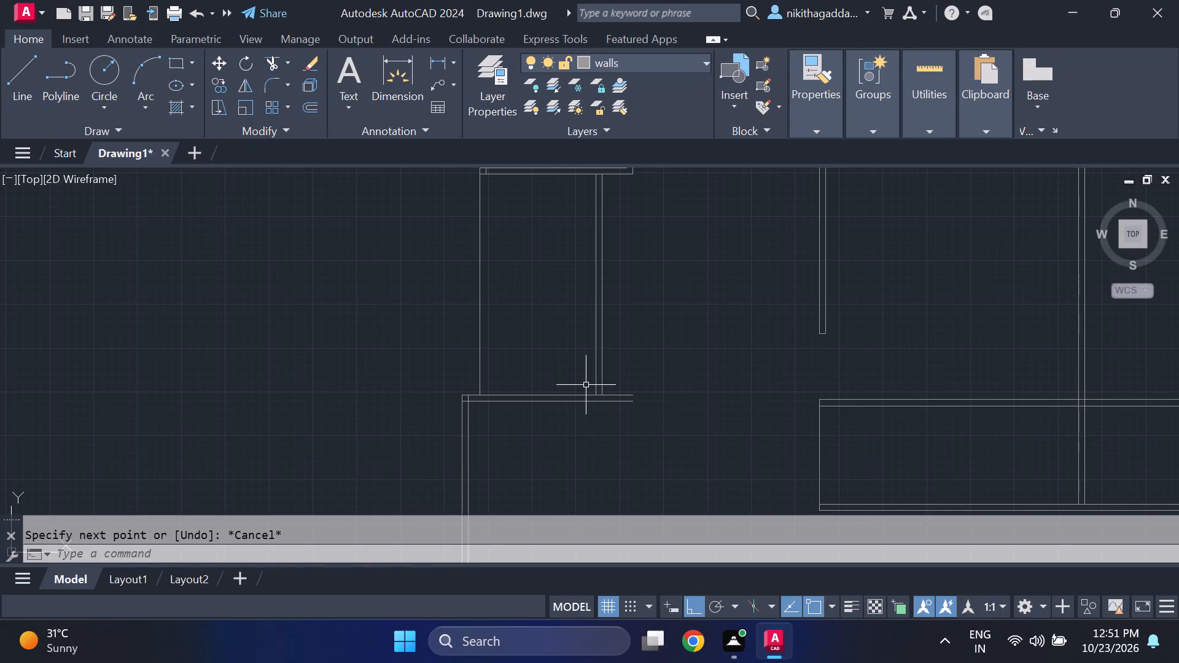
key(l)
key(Return)
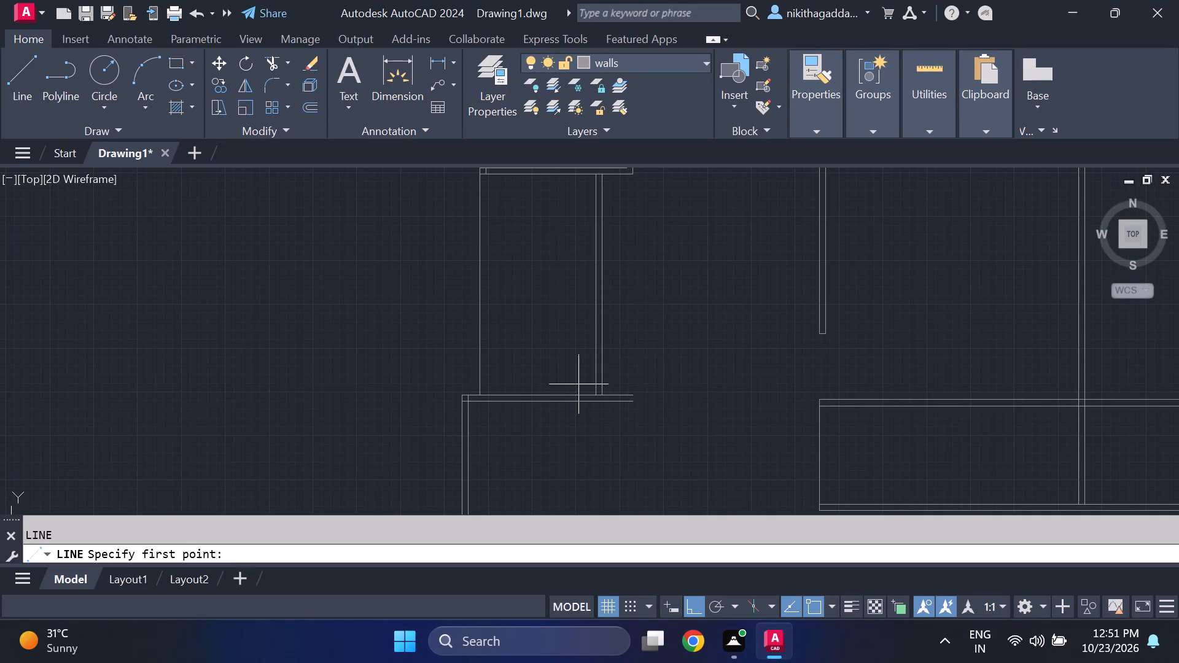
scroll(578, 384, up, 1)
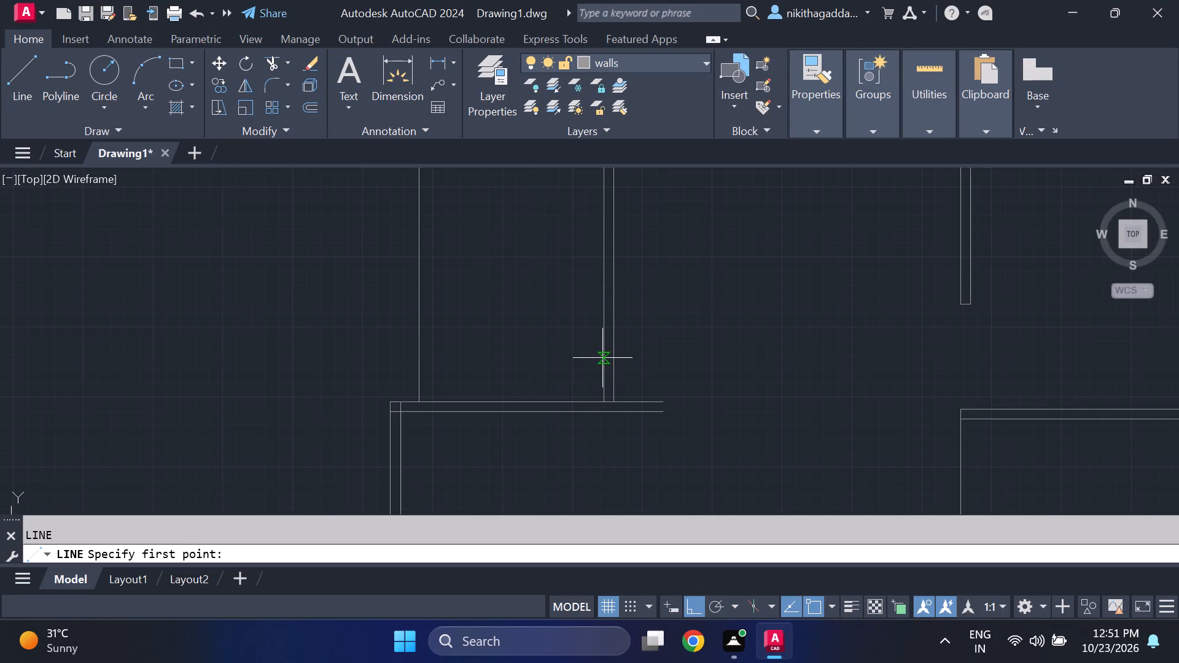
click(602, 358)
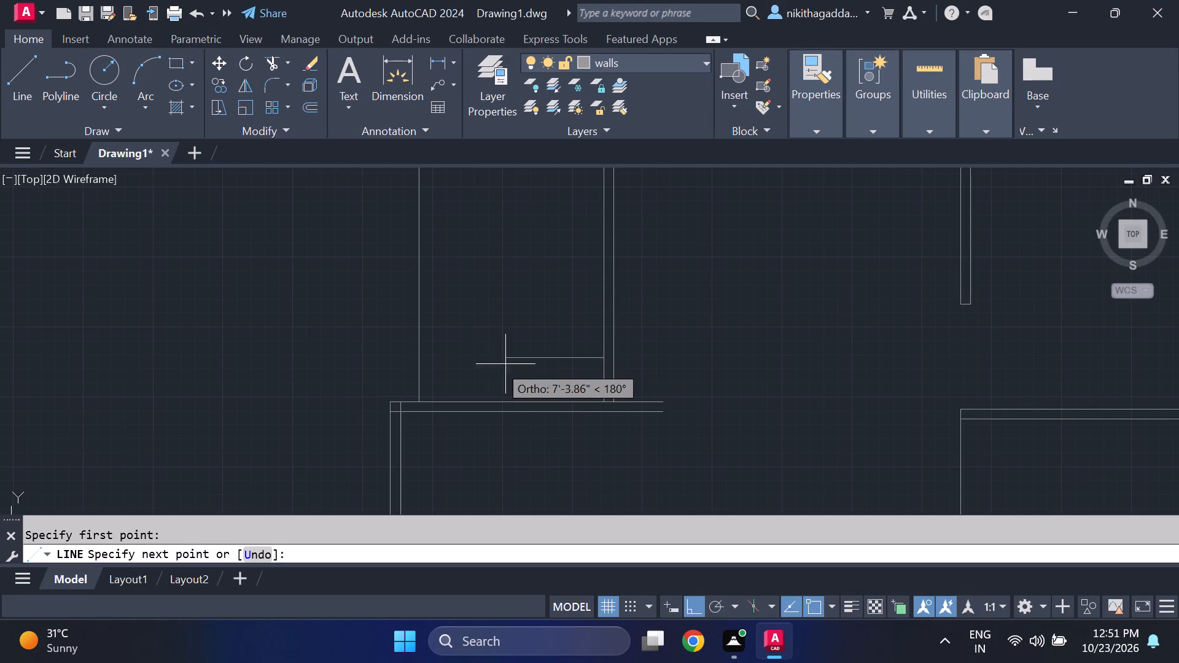
click(423, 362)
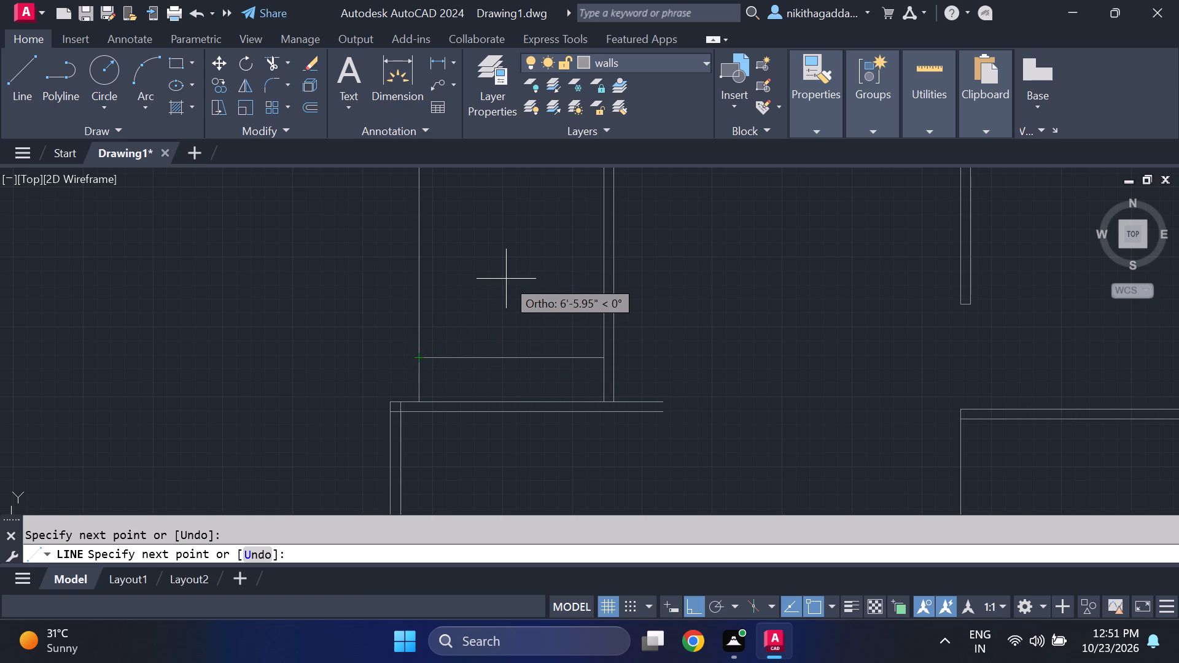
key(Escape)
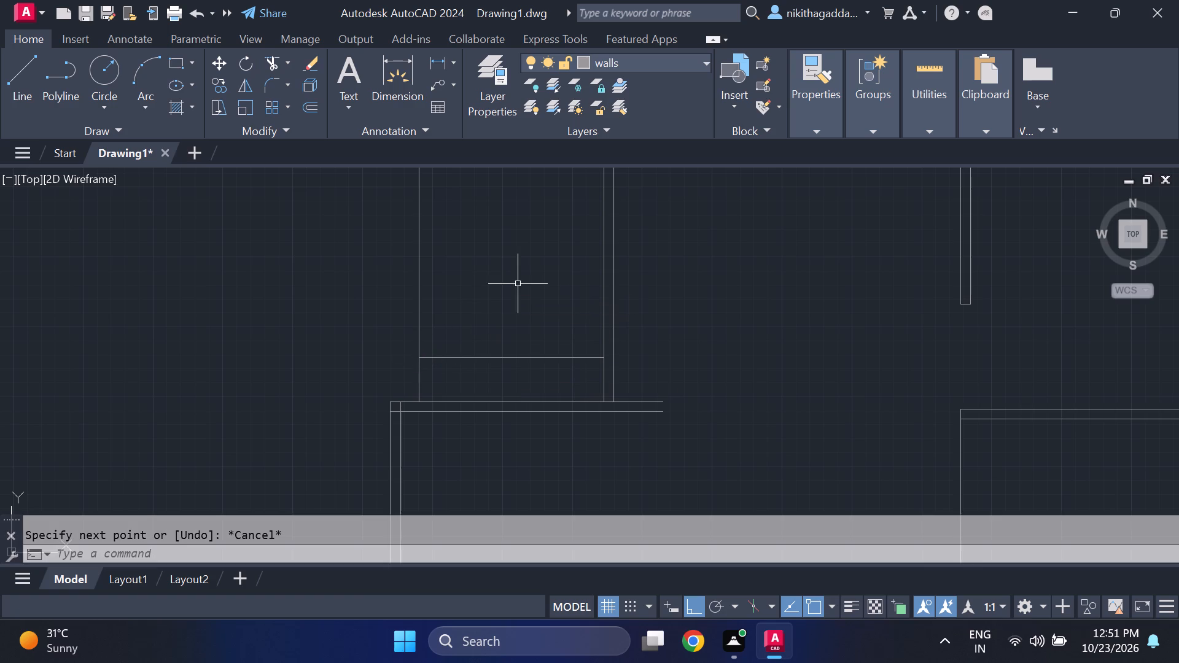
Offset the inner line of the lower left outer wall 360" inward, towards the plan's interior.
scroll(537, 317, down, 3)
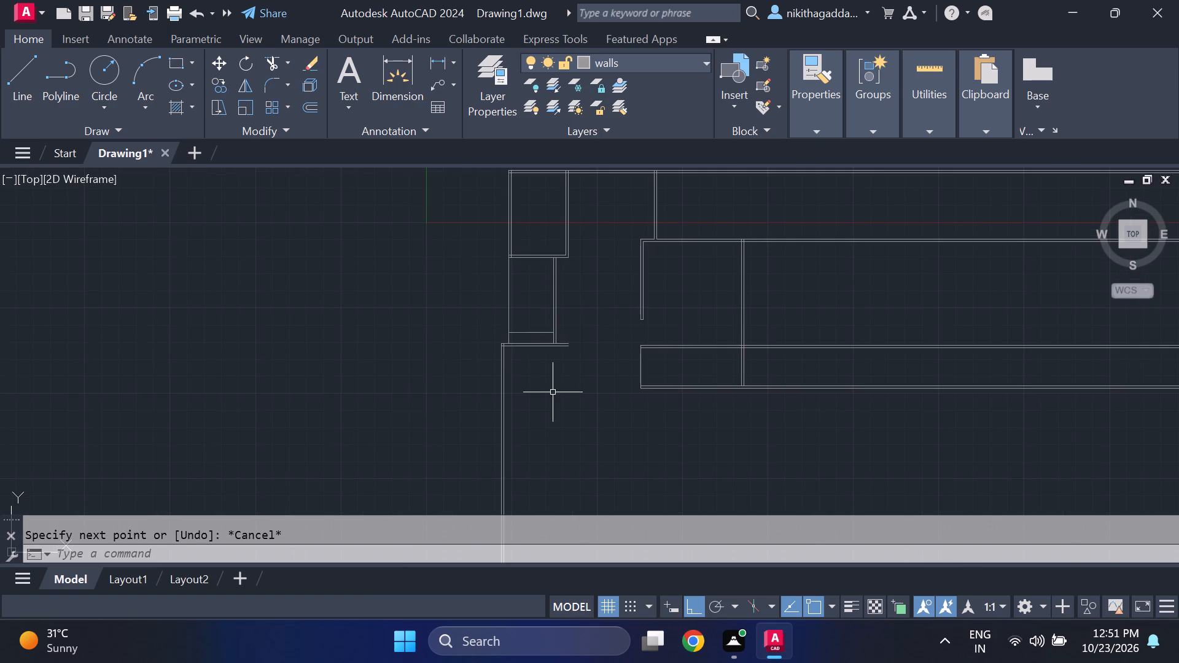
scroll(550, 371, up, 1)
middle_drag(550, 371, 539, 429)
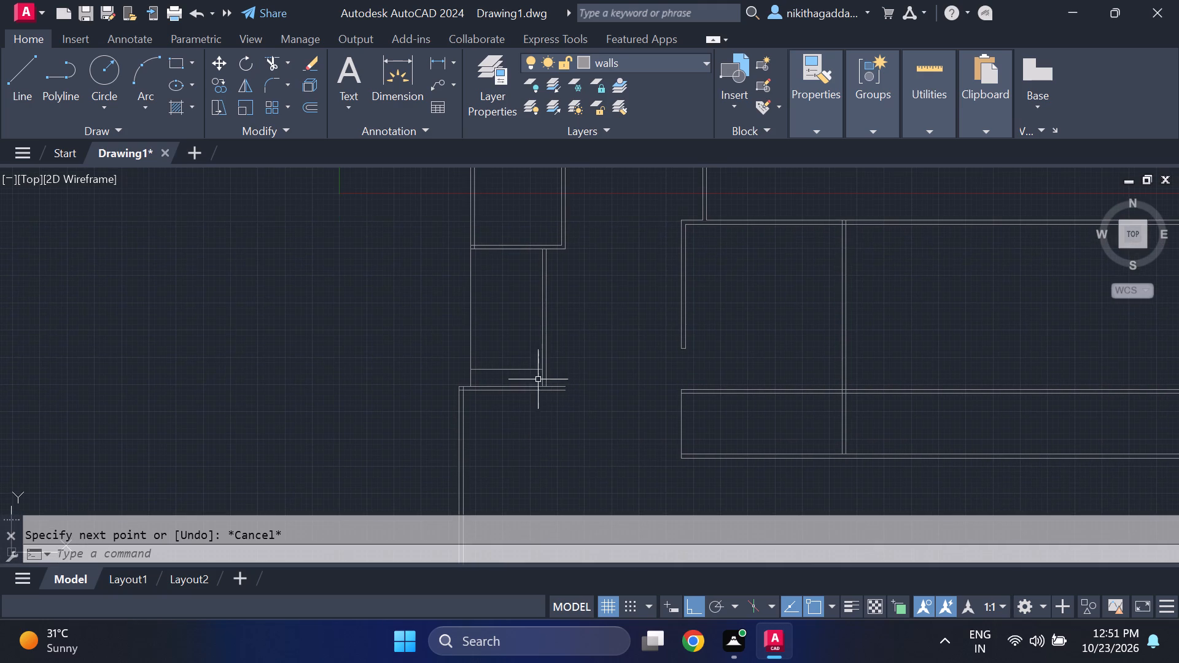
scroll(537, 401, up, 1)
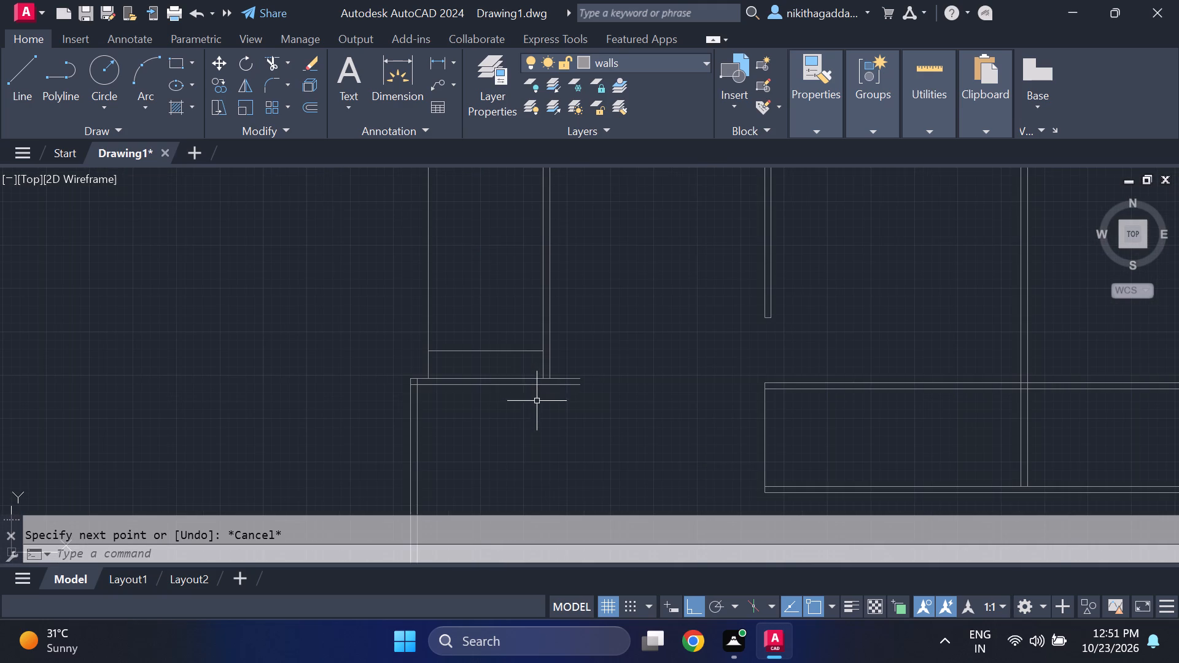
middle_drag(554, 414, 553, 417)
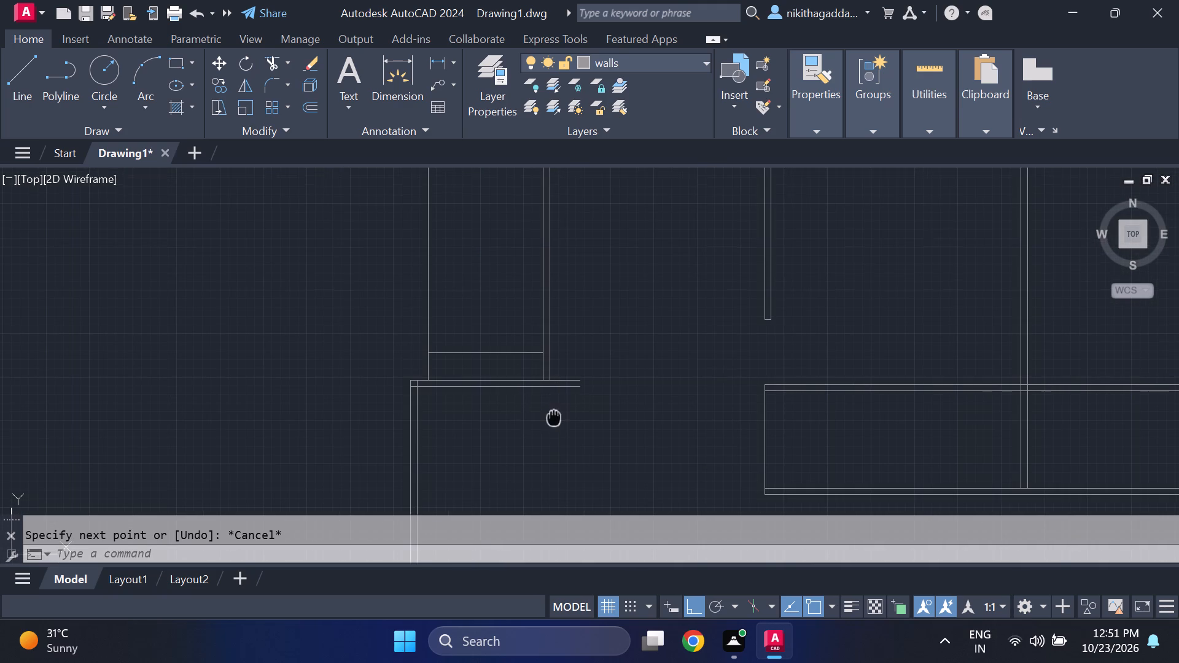
middle_drag(553, 417, 348, 354)
middle_drag(346, 351, 329, 330)
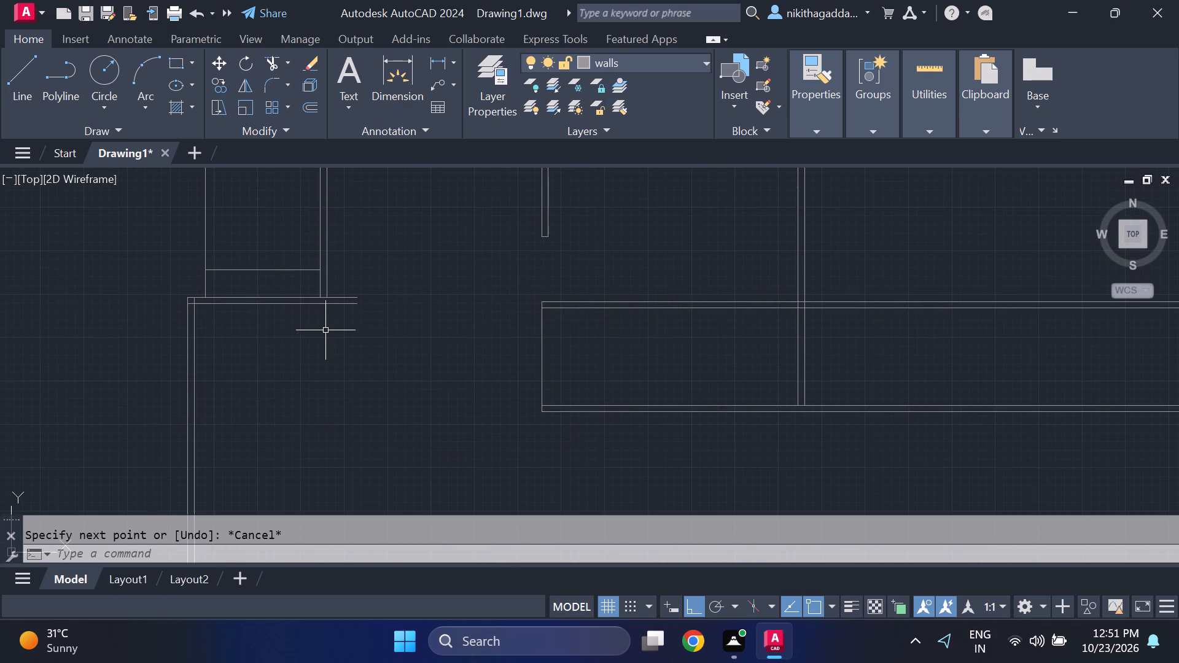
middle_drag(280, 351, 375, 330)
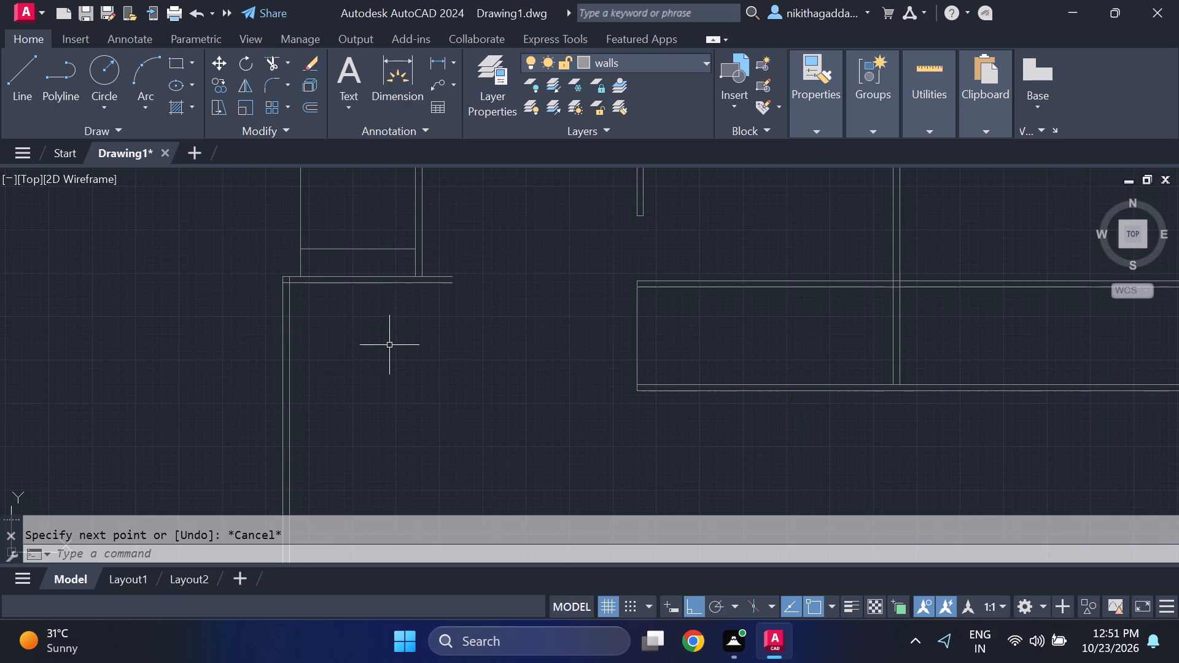
text(of)
key(Return)
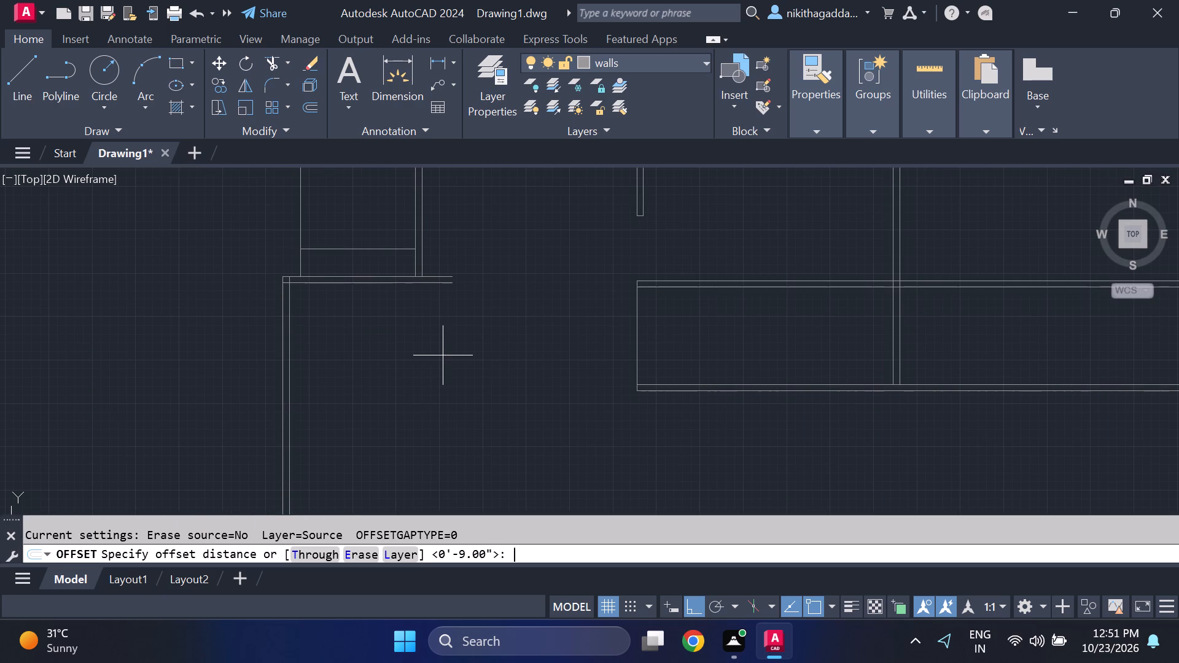
key(3)
key(6)
key(0)
key(shift+quotedbl)
key(Return)
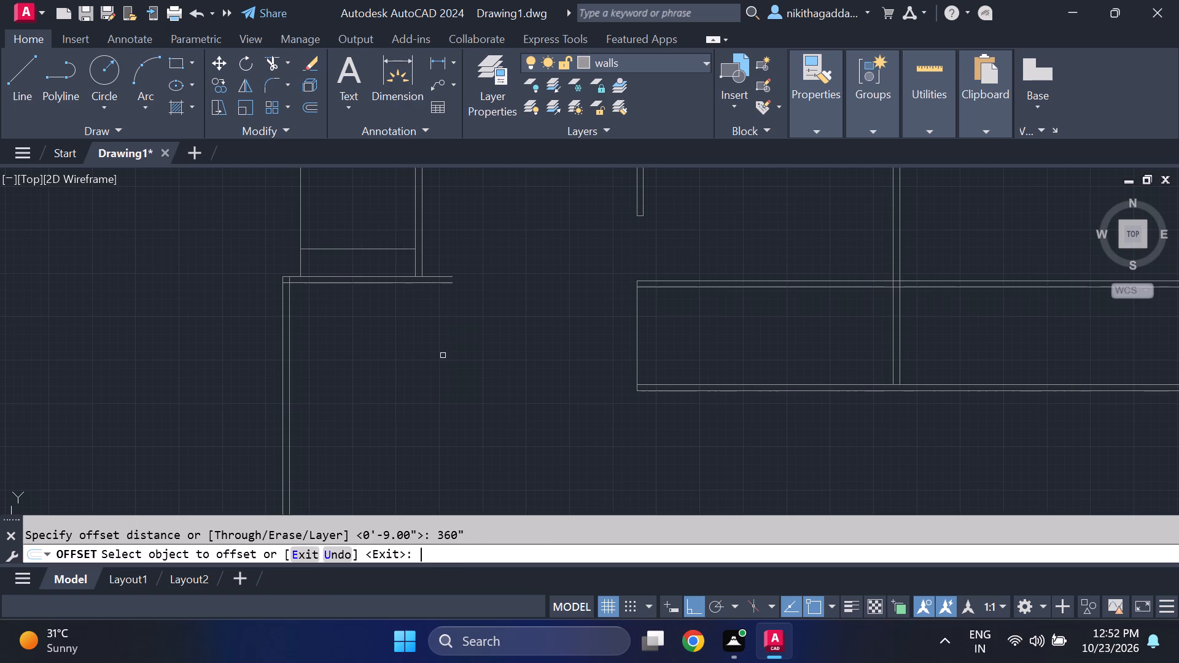
click(290, 333)
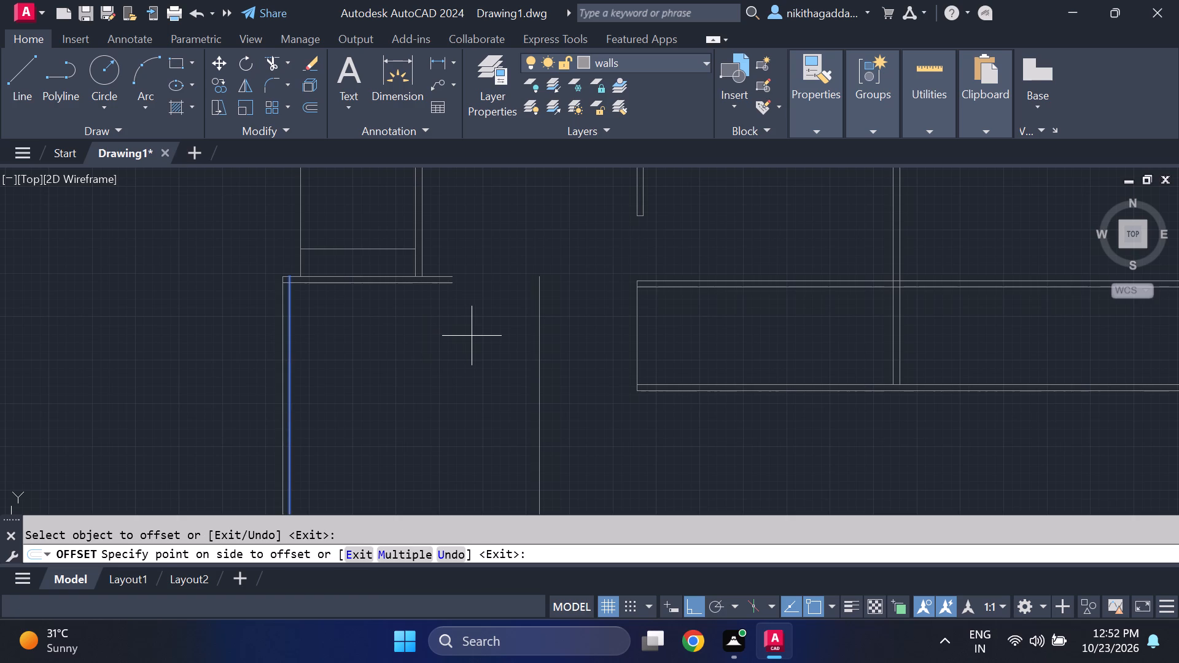
scroll(472, 336, down, 2)
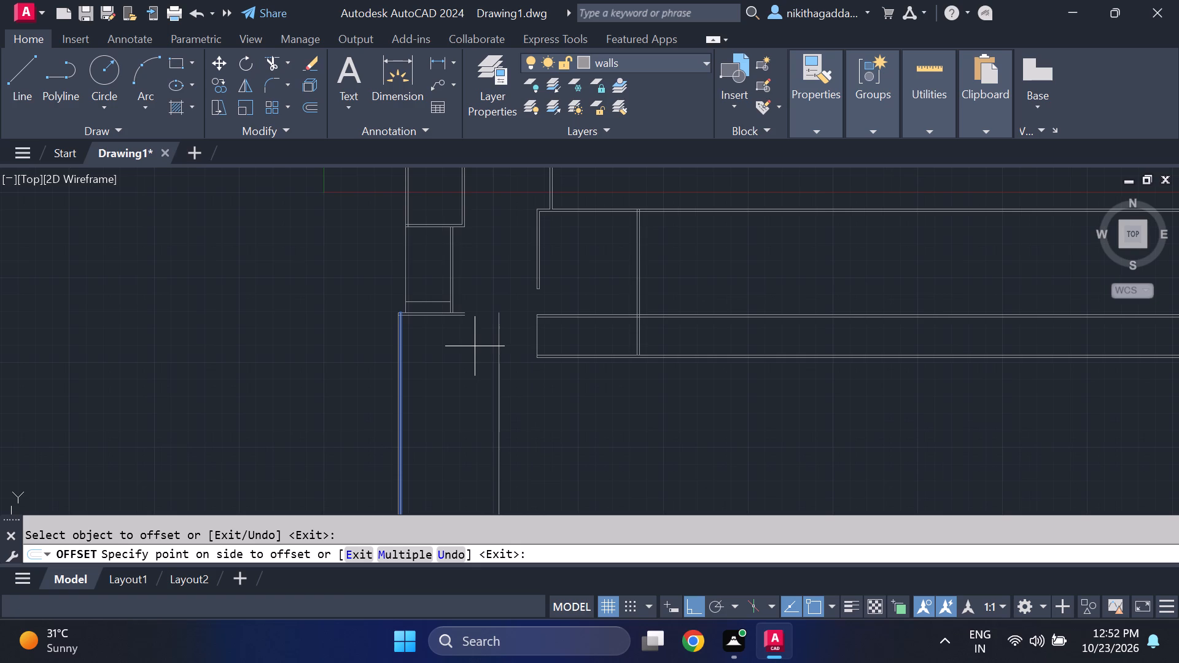
click(475, 346)
scroll(475, 346, up, 2)
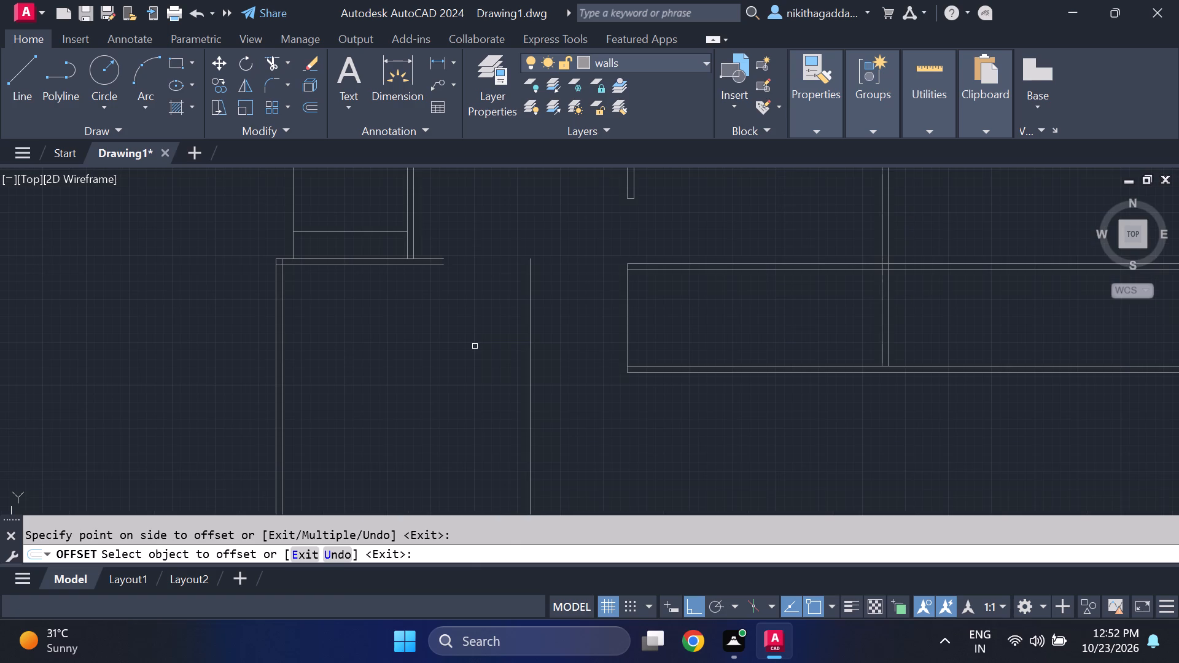
key(Escape)
Offset the new vertical line 9" away from the lower left room to form its opposite wall.
text(of)
key(Return)
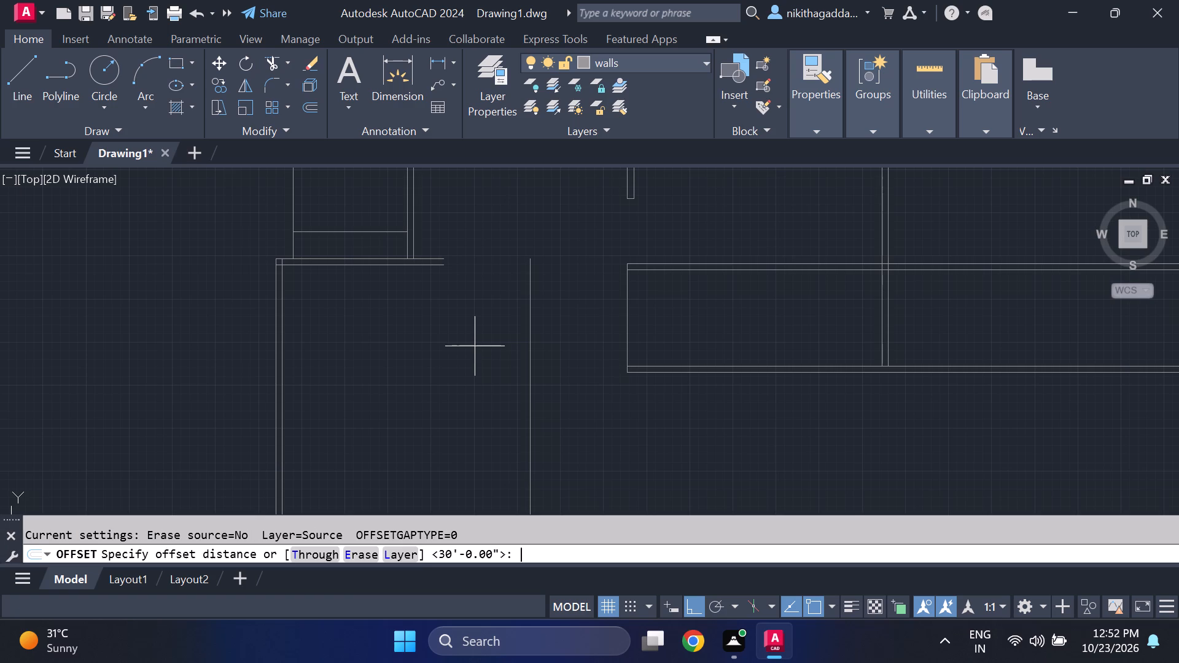
text(9")
key(Return)
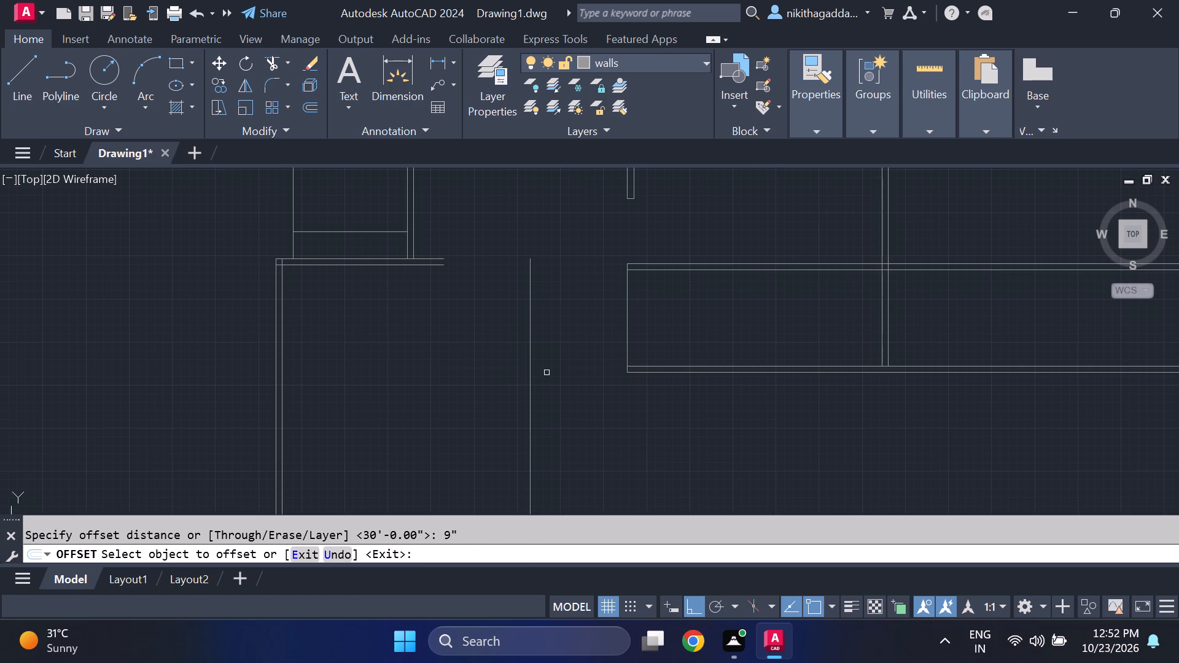
click(531, 354)
click(543, 356)
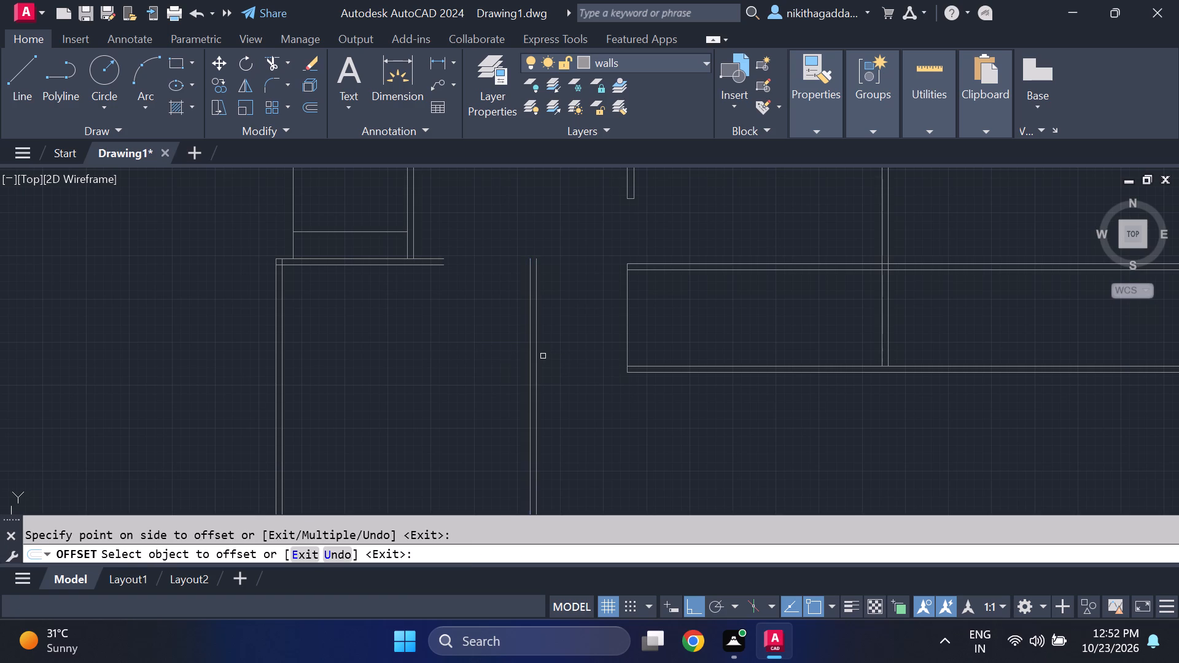
key(Escape)
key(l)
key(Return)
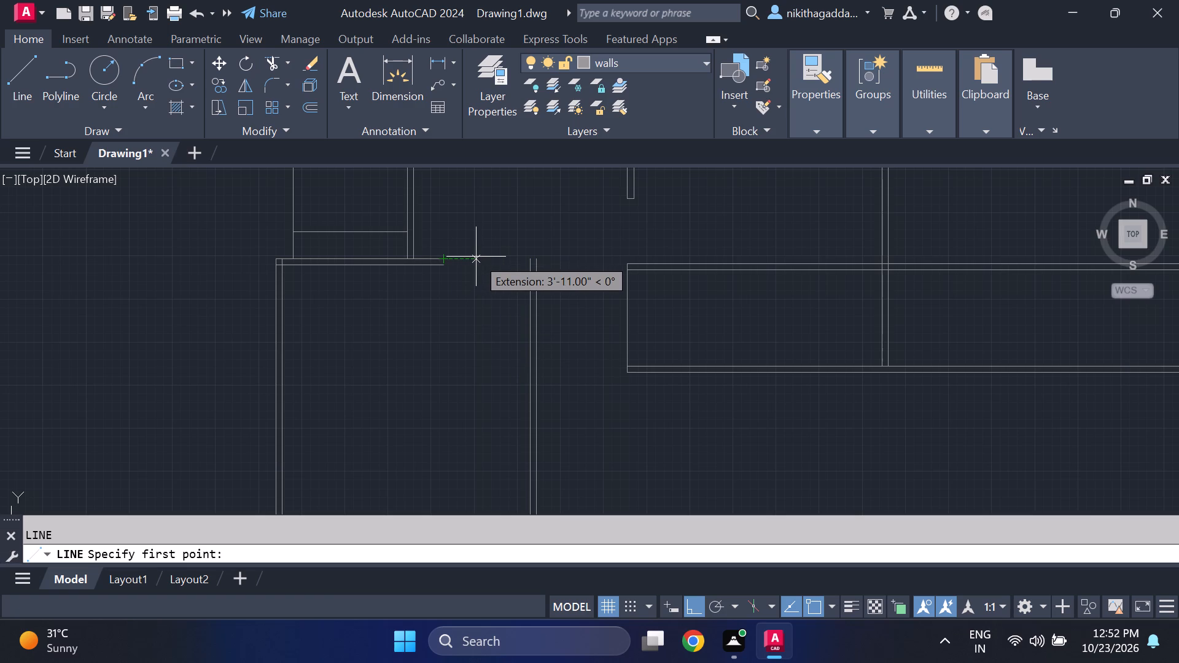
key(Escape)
Extend both lines of the lower left room's top wall to the outer line of the new vertical wall.
text(ex)
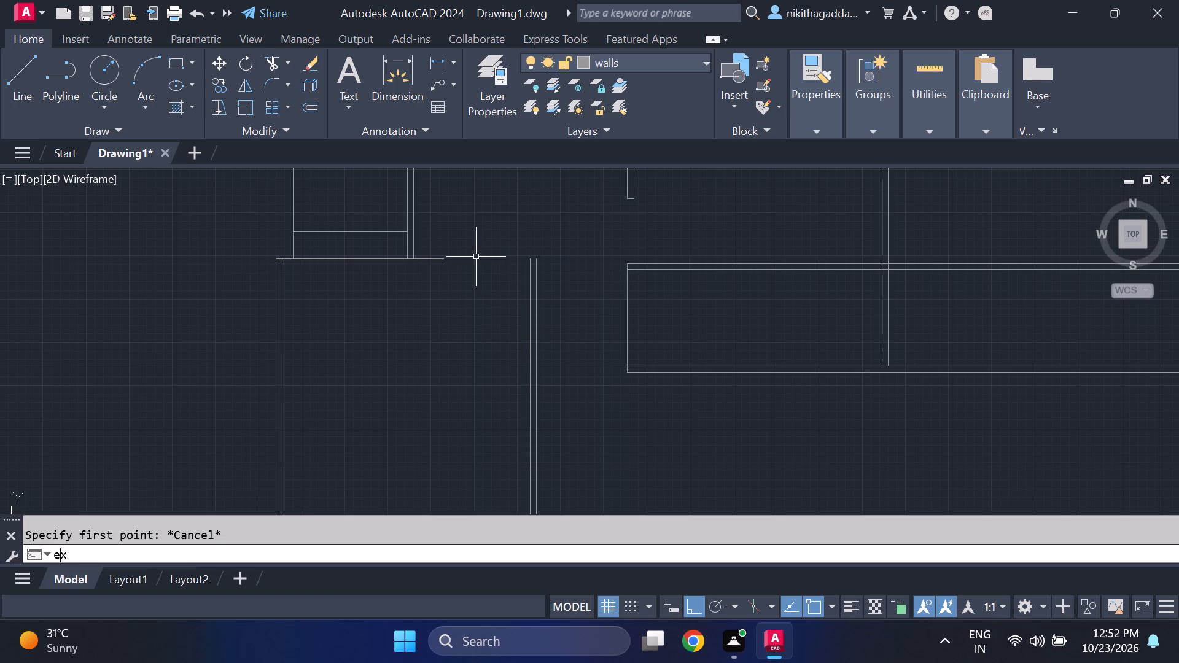
key(Return)
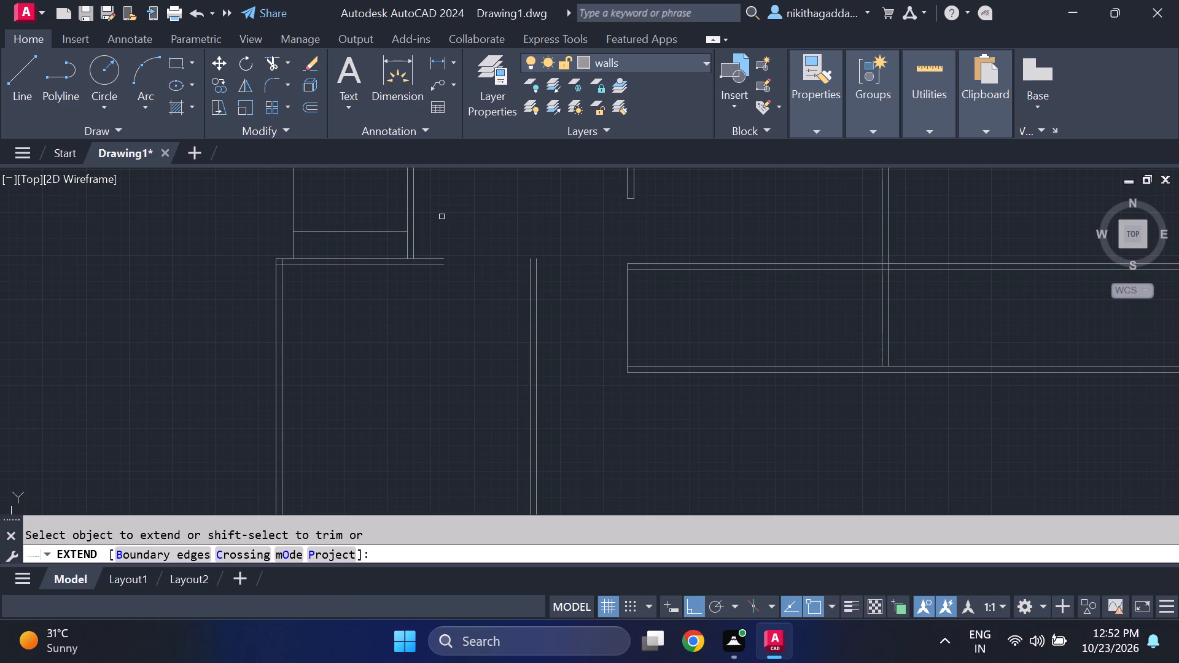
drag(442, 217, 441, 351)
drag(475, 217, 487, 363)
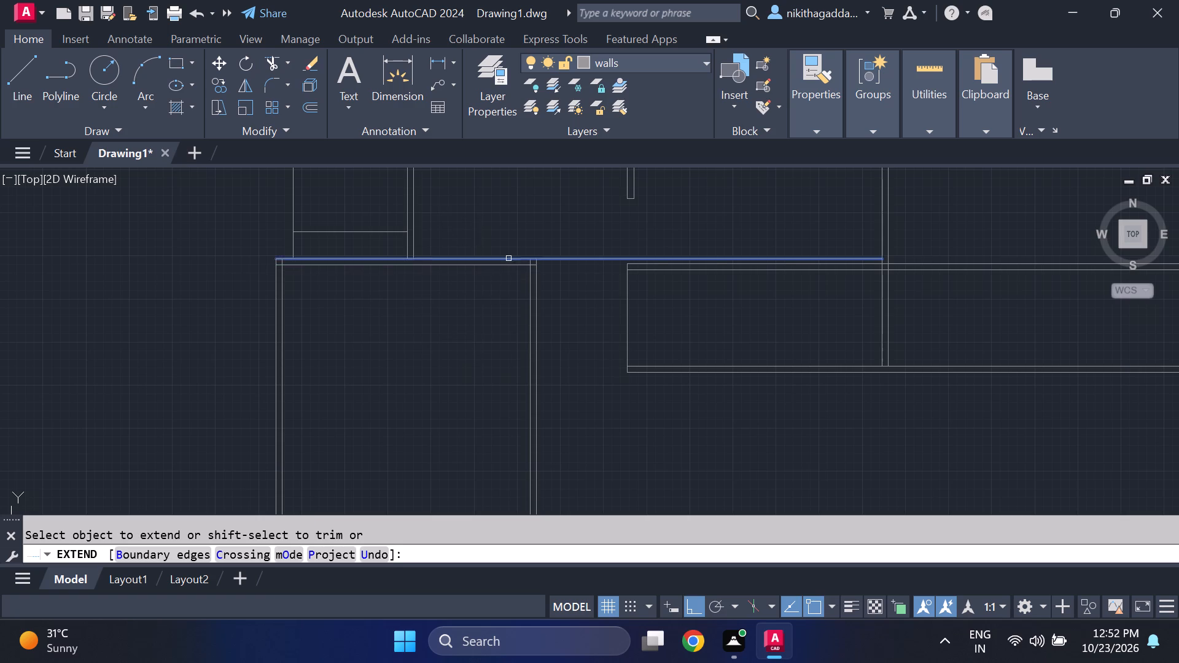
scroll(512, 258, down, 3)
scroll(577, 373, up, 2)
middle_drag(583, 390, 604, 498)
scroll(612, 457, down, 2)
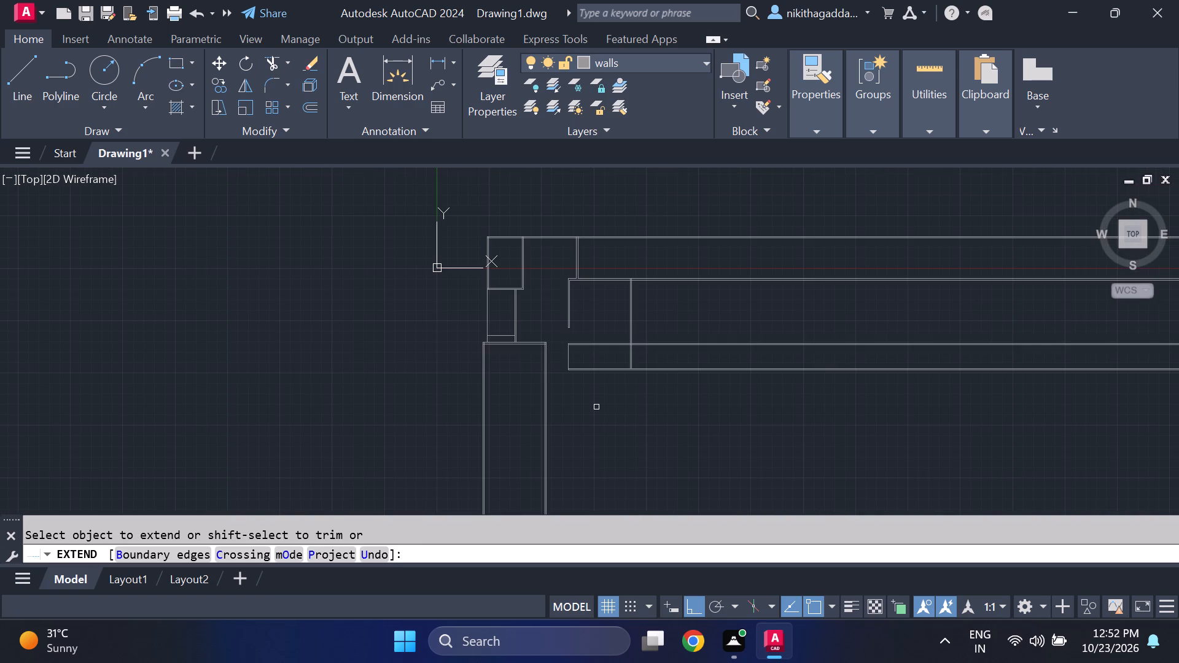
key(Escape)
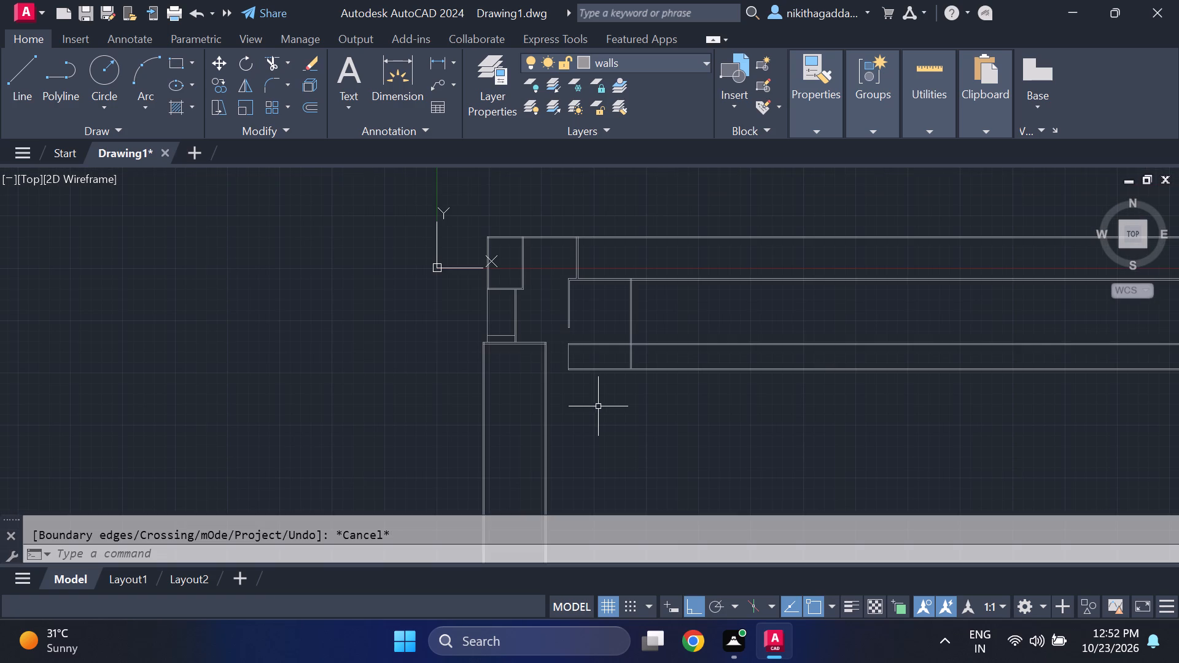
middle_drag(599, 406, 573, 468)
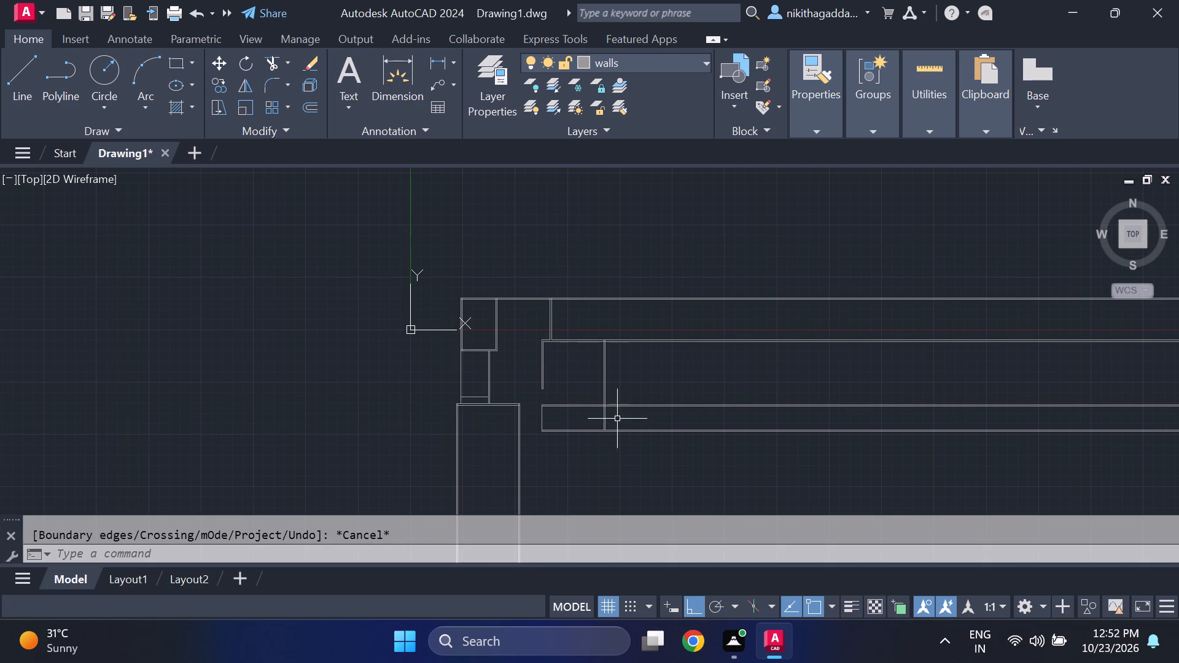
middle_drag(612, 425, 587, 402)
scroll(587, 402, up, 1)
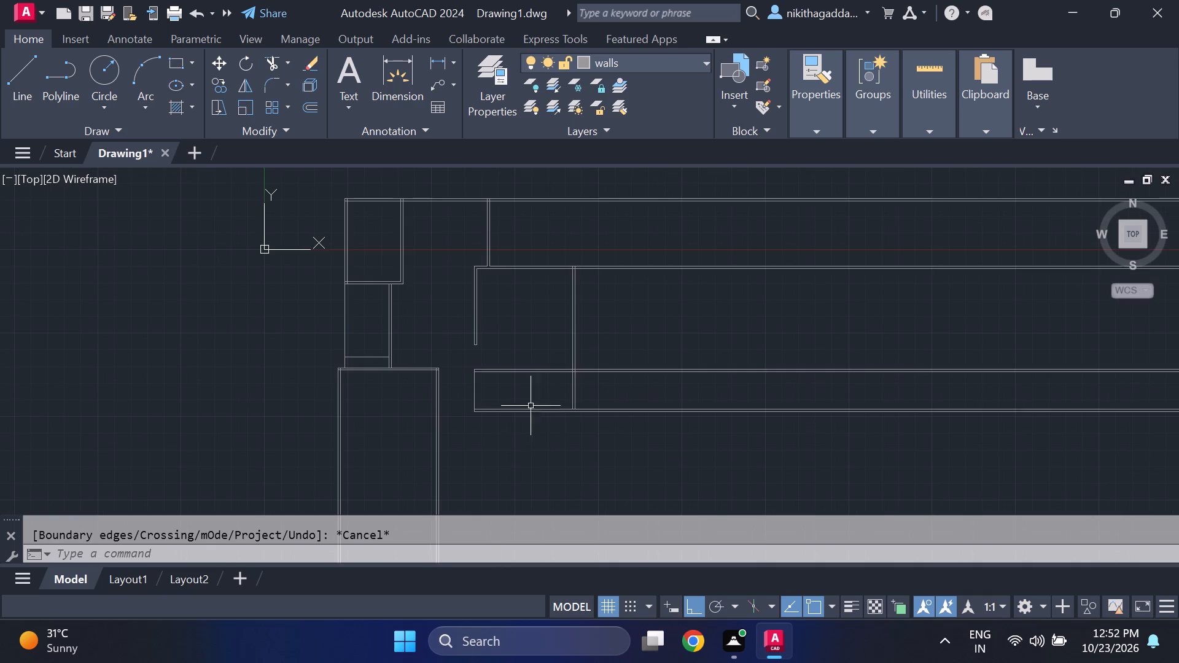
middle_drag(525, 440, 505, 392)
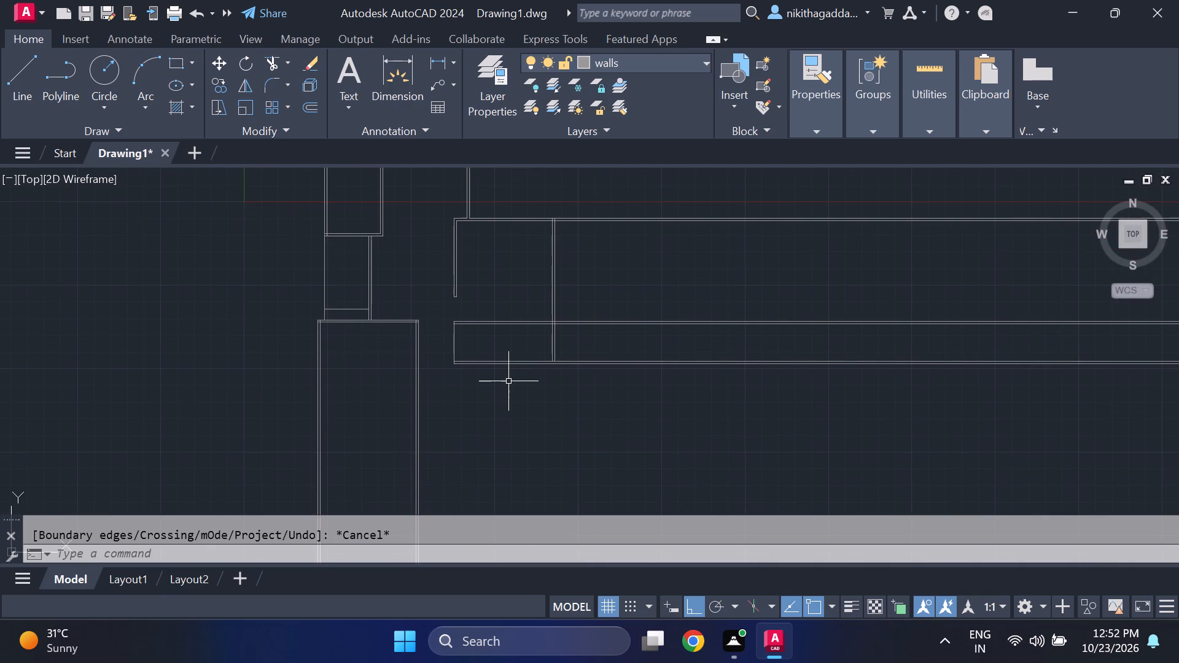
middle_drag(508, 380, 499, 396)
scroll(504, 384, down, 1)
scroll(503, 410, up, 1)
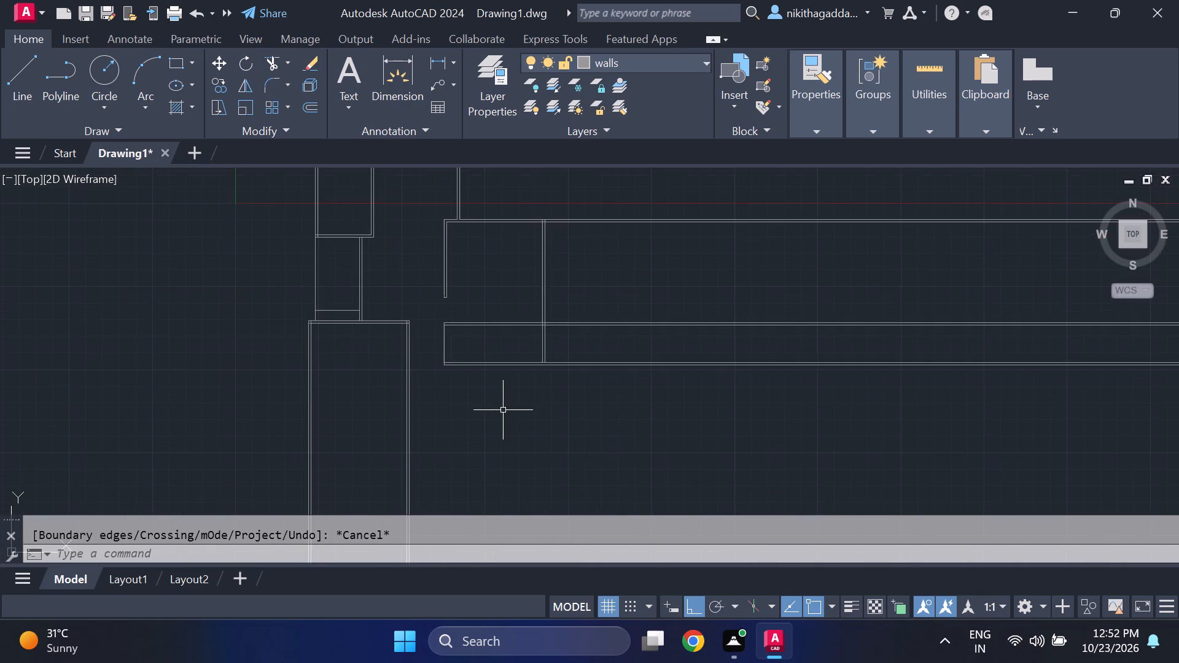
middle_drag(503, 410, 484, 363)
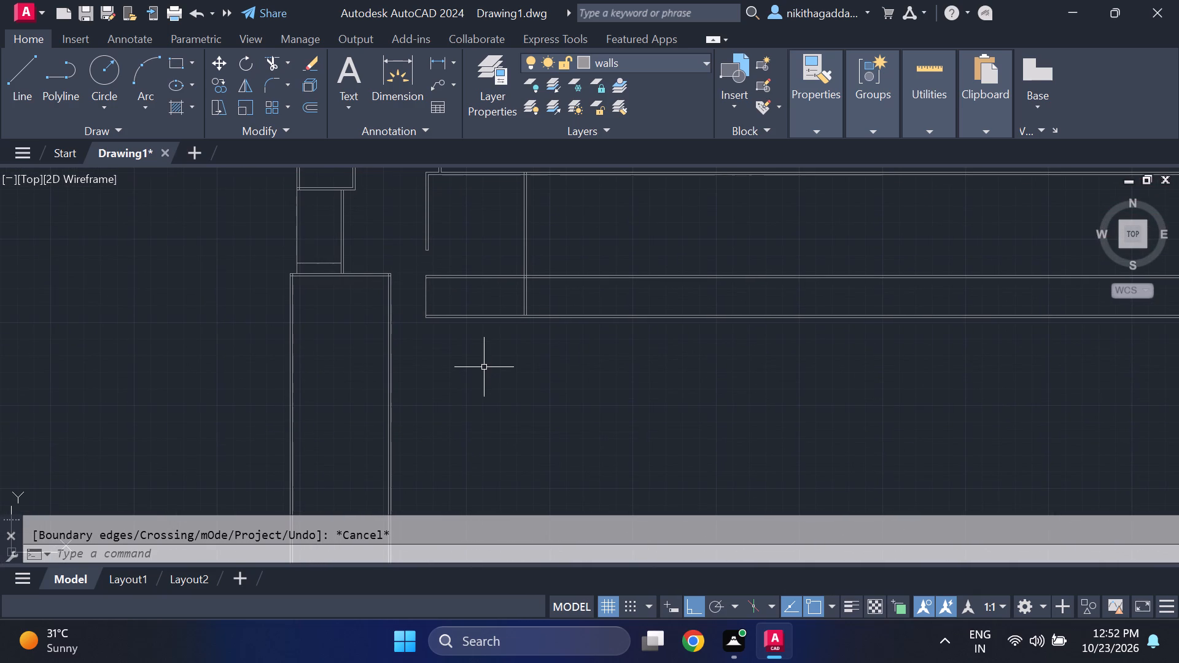
Draw a short horizontal line extending right from the right line of the new vertical wall, below the upper horizontal wall.
middle_drag(564, 240, 591, 351)
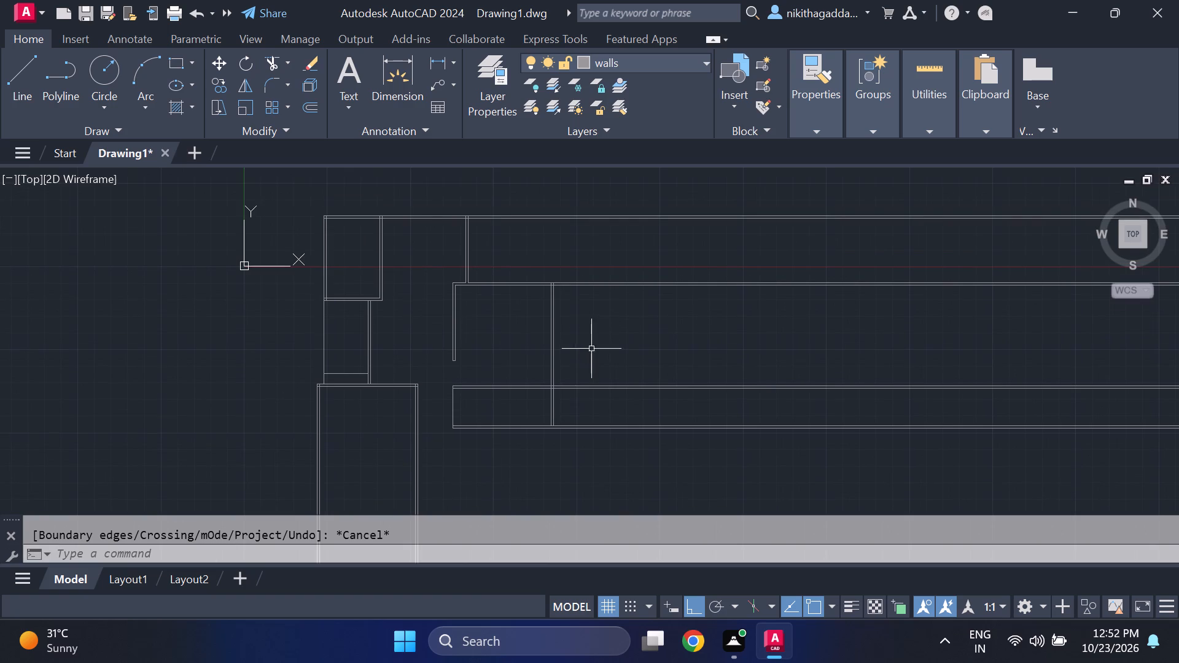
scroll(535, 304, up, 1)
middle_drag(551, 310, 559, 362)
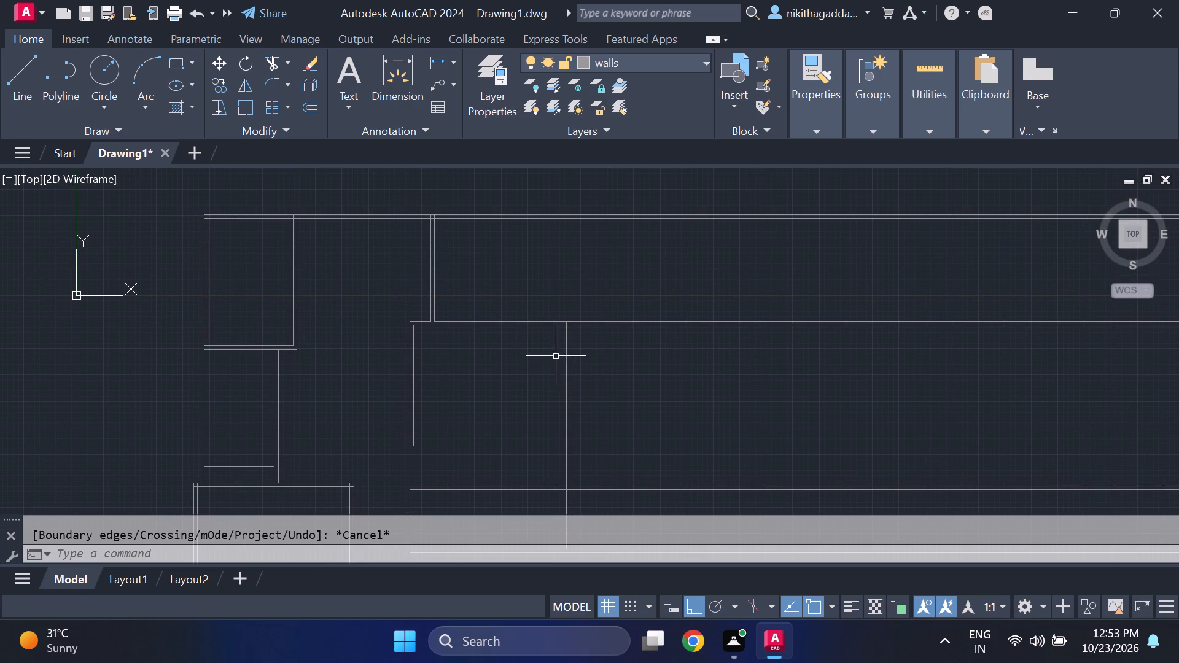
key(l)
key(Return)
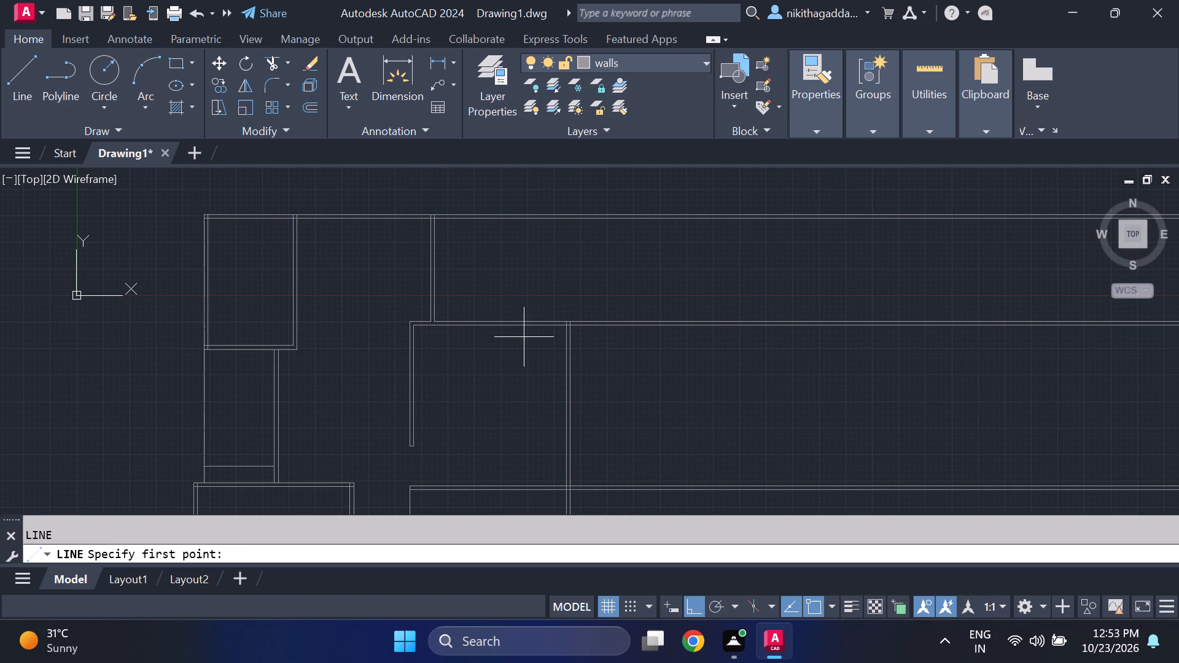
click(571, 369)
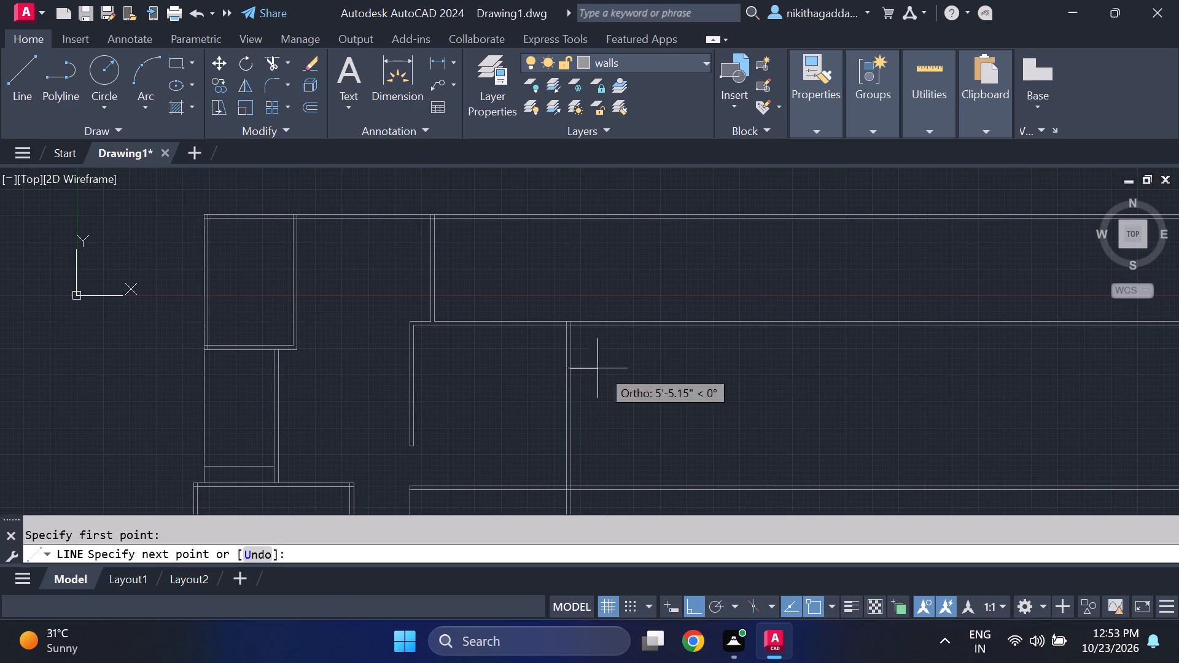
scroll(612, 377, up, 1)
click(605, 374)
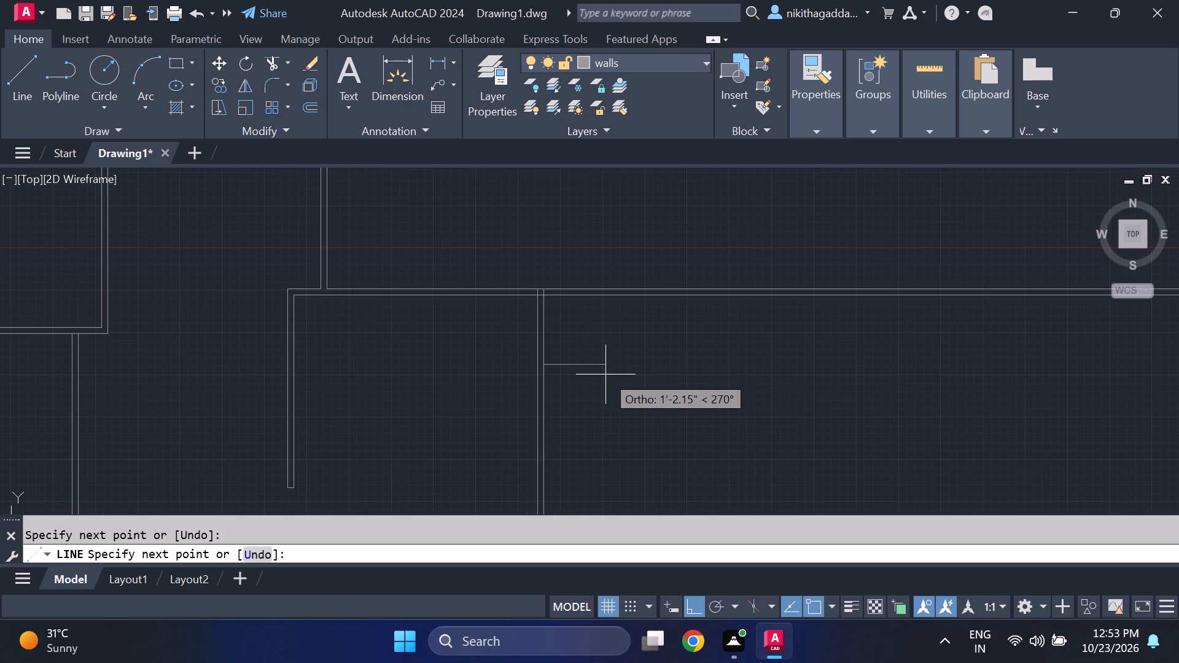
scroll(603, 376, up, 2)
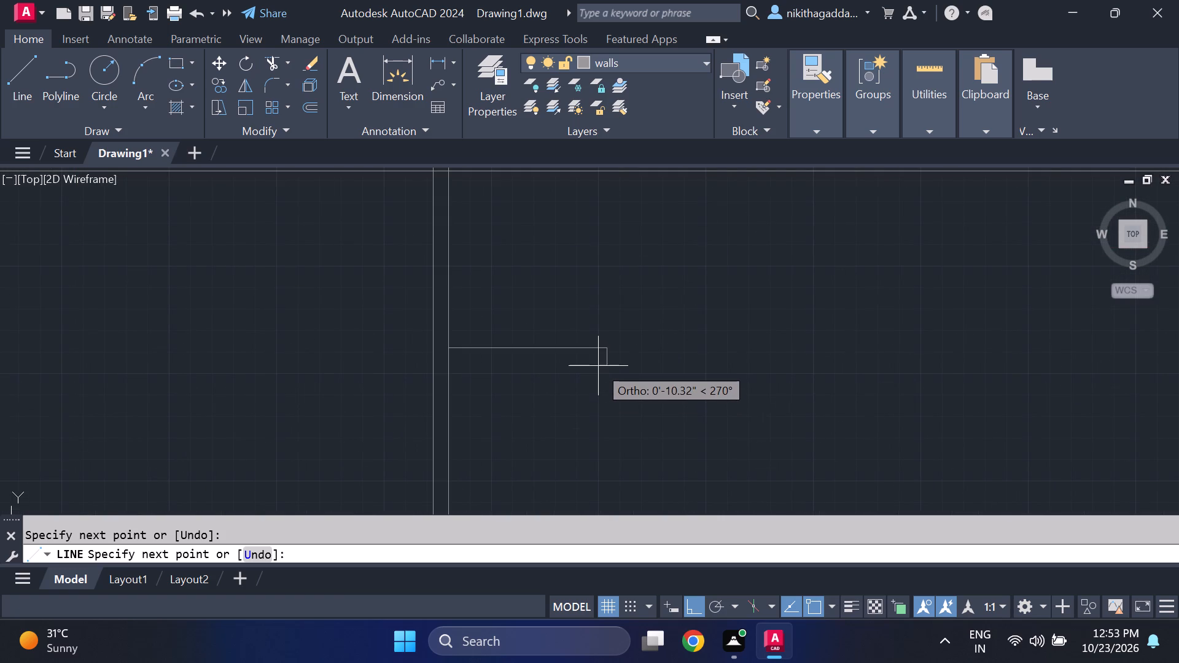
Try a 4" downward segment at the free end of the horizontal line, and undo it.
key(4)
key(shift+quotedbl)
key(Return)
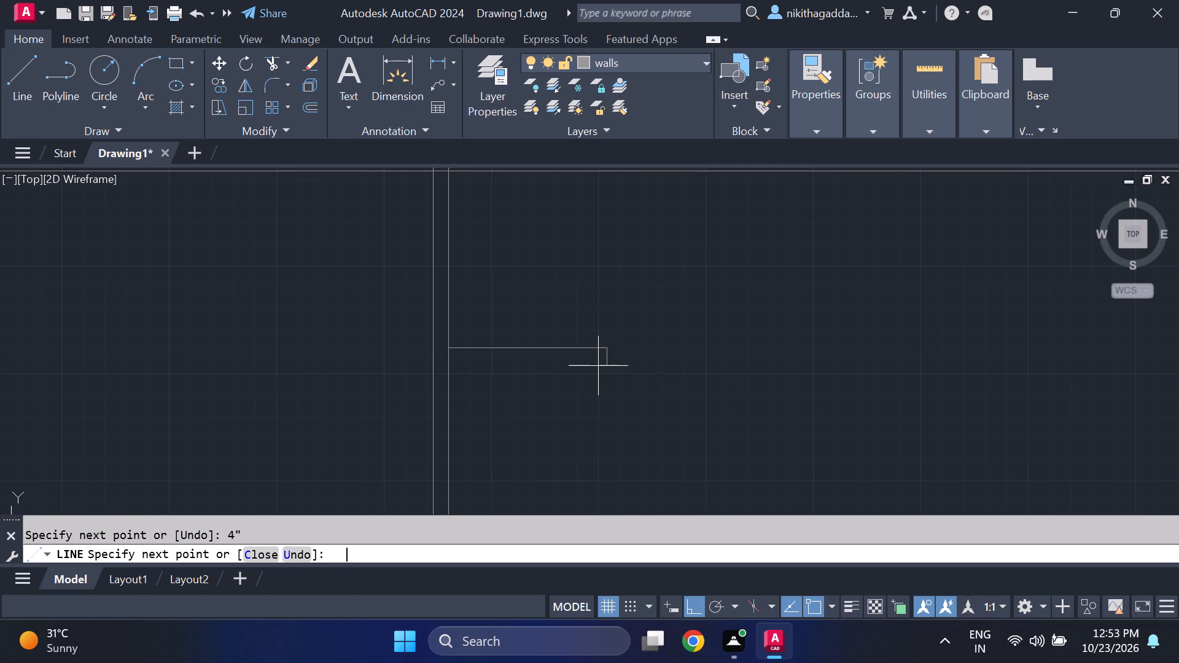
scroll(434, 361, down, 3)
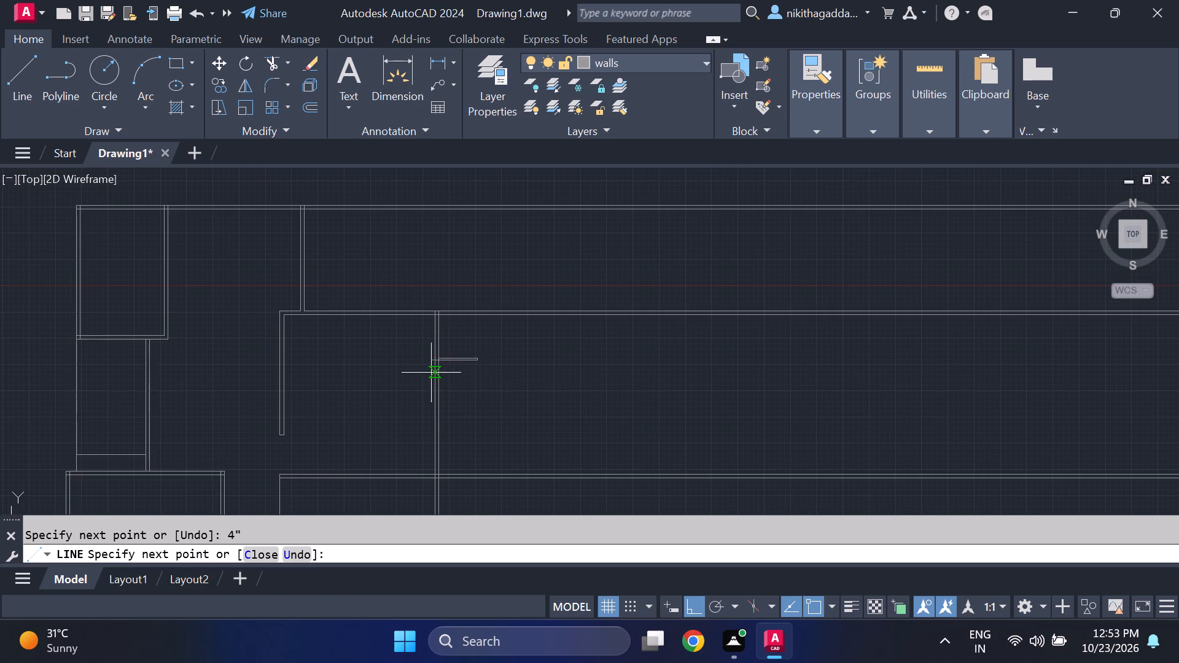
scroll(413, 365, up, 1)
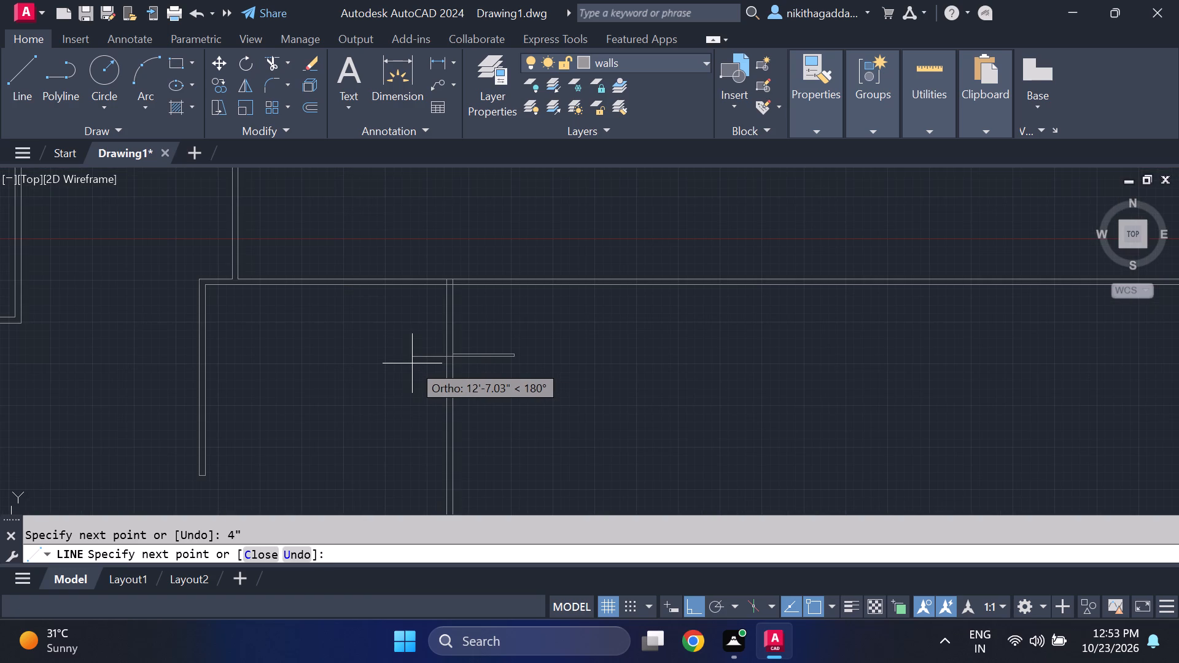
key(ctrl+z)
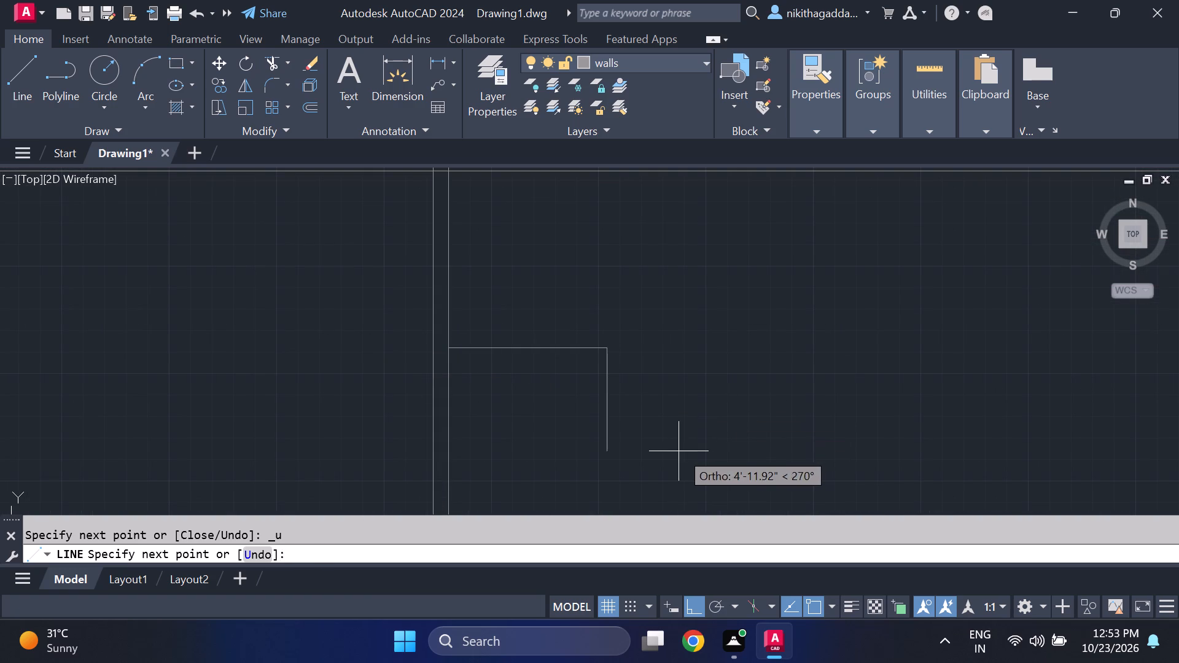
Add a 5" downward segment at the line's free end and a return line to the vertical wall's left line.
key(5)
key(shift+quotedbl)
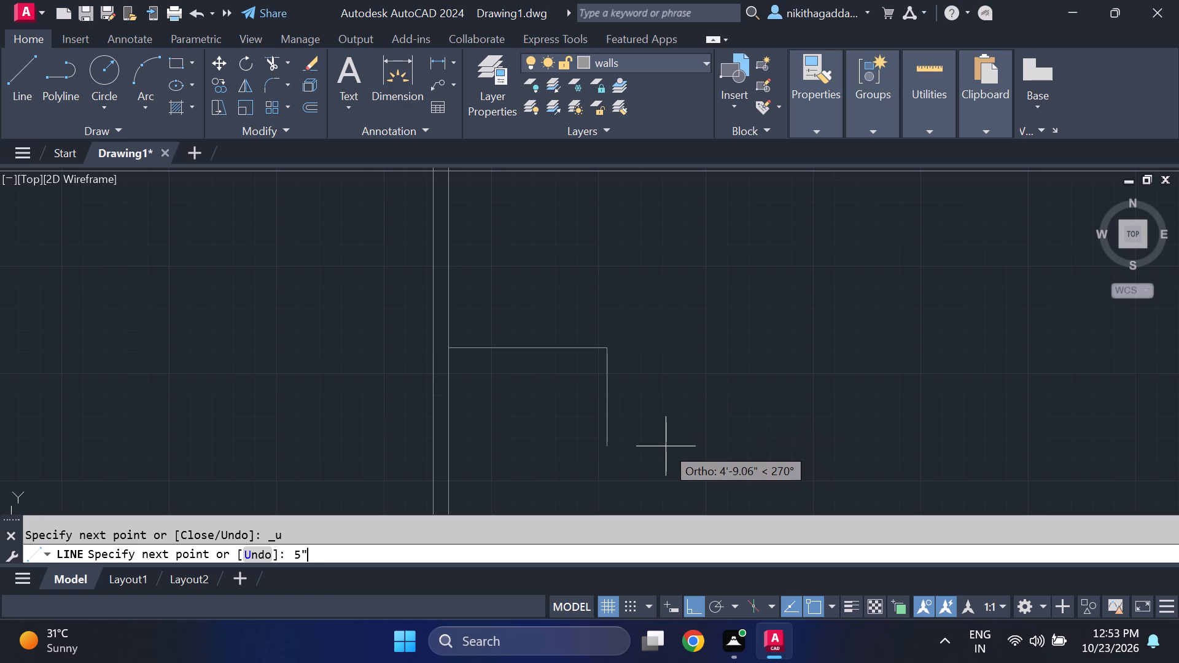
key(Return)
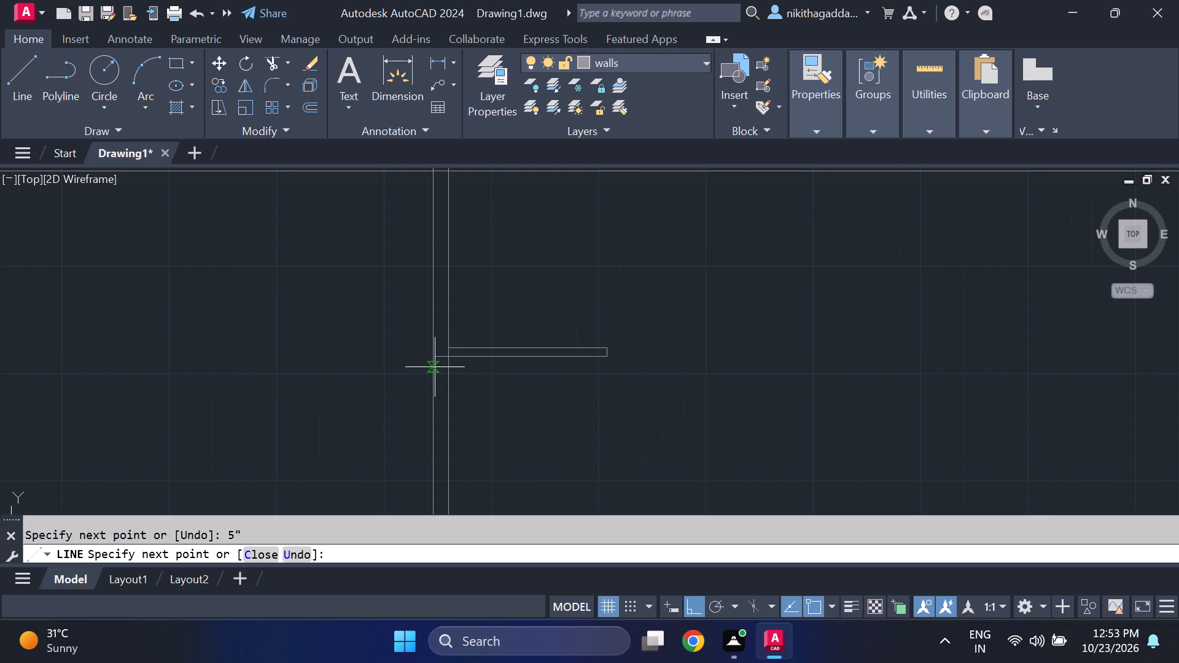
scroll(435, 367, up, 1)
click(434, 352)
scroll(631, 392, down, 2)
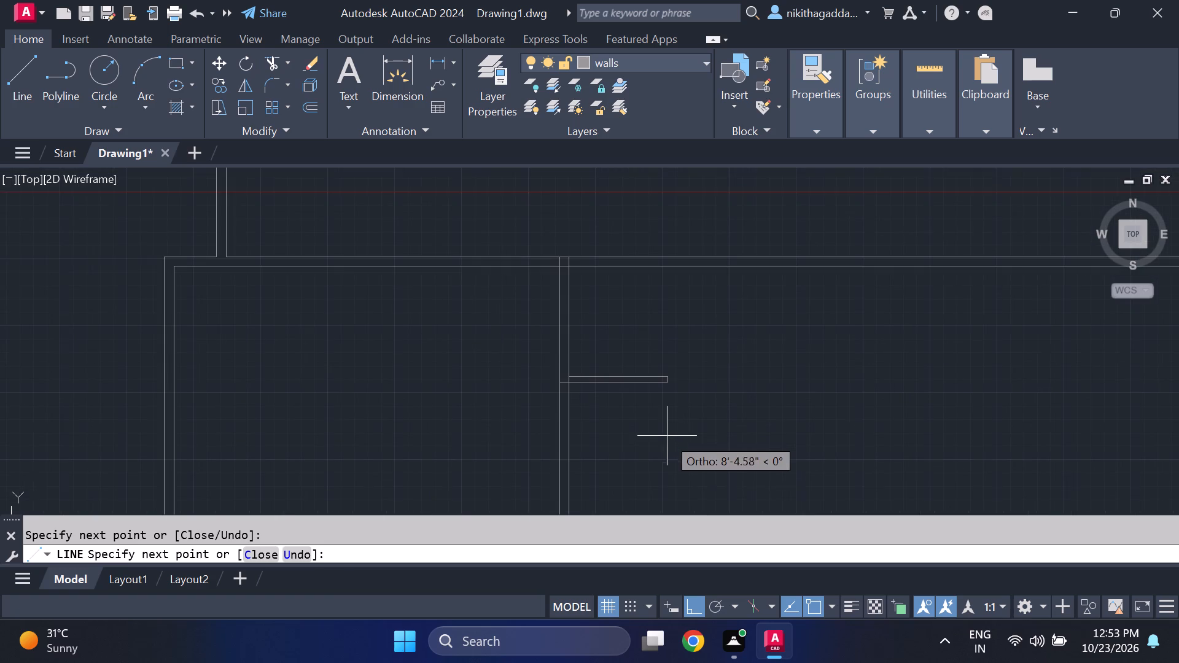
key(Escape)
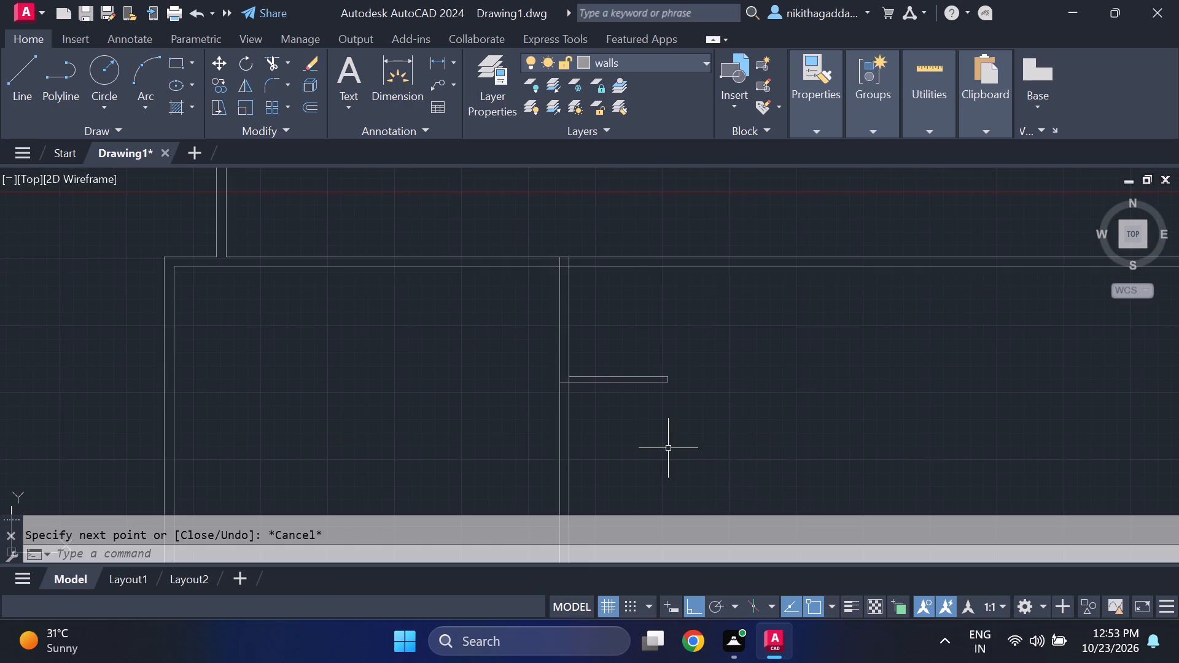
Draw a line about 16'-6" down from the 5" wall's lower line, continuing horizontally to the vertical wall's left line.
middle_drag(653, 427, 639, 356)
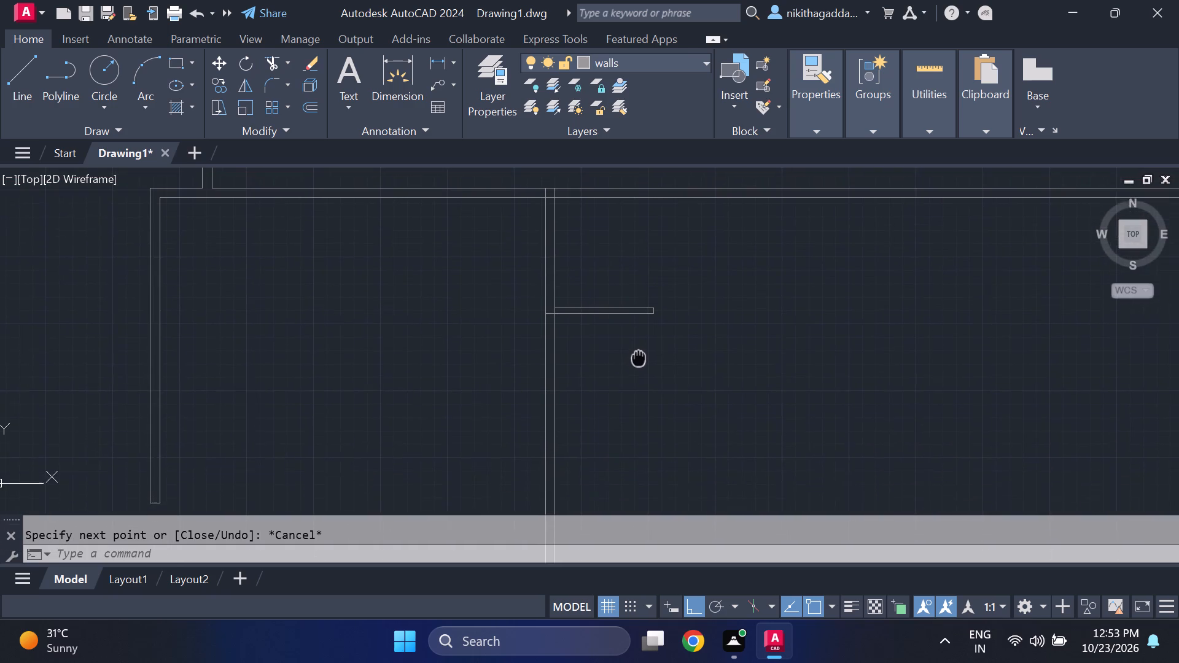
middle_drag(639, 356, 639, 350)
scroll(623, 340, down, 2)
scroll(627, 321, up, 2)
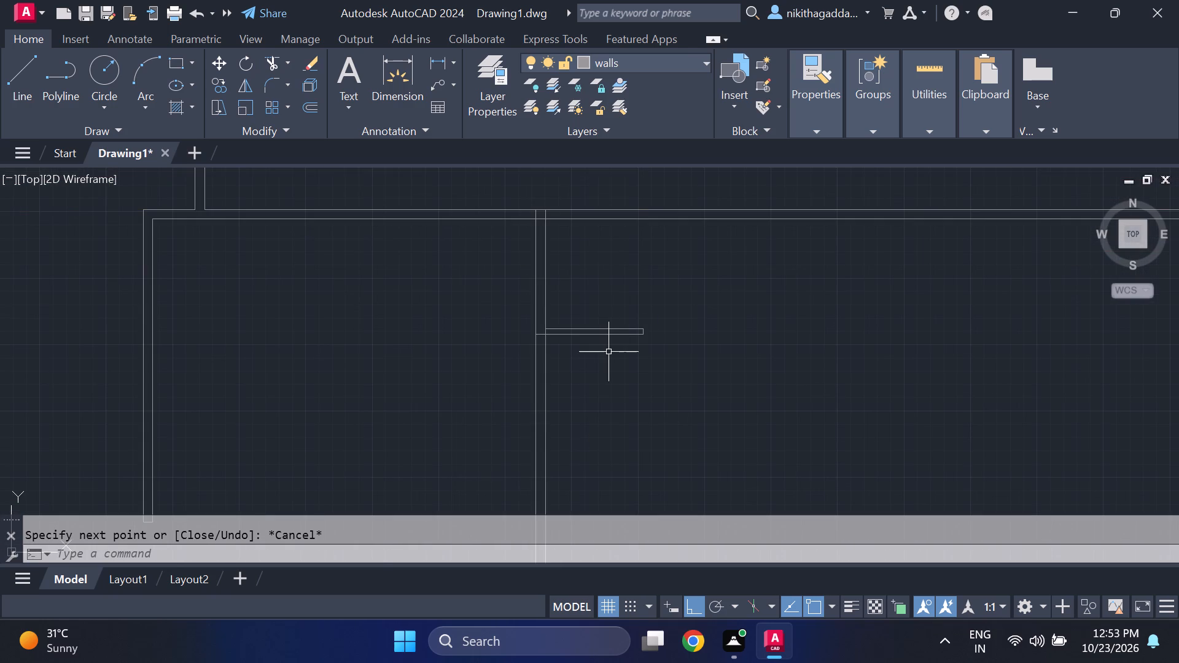
key(l)
key(Return)
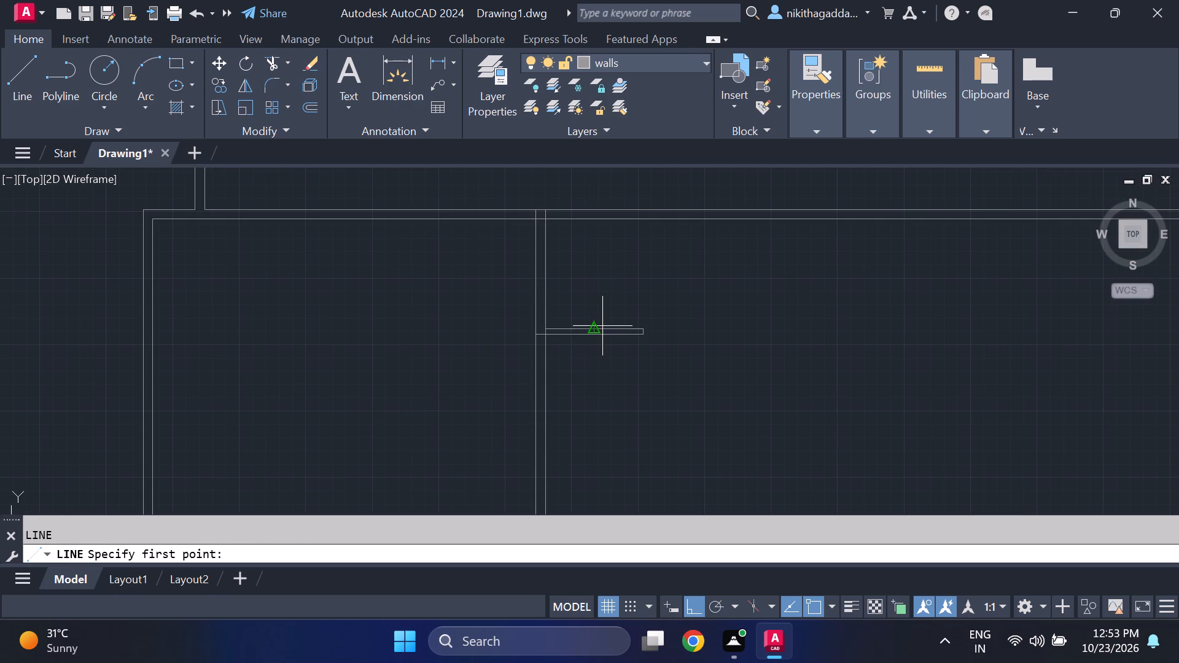
scroll(602, 327, up, 2)
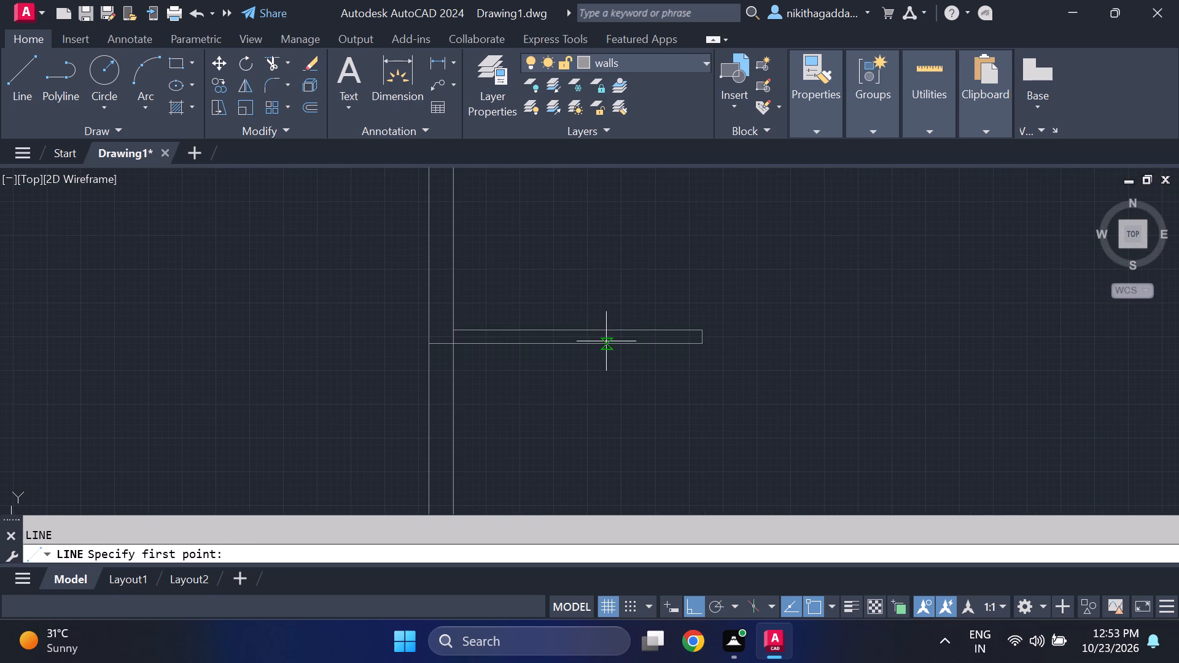
click(559, 345)
scroll(572, 510, down, 2)
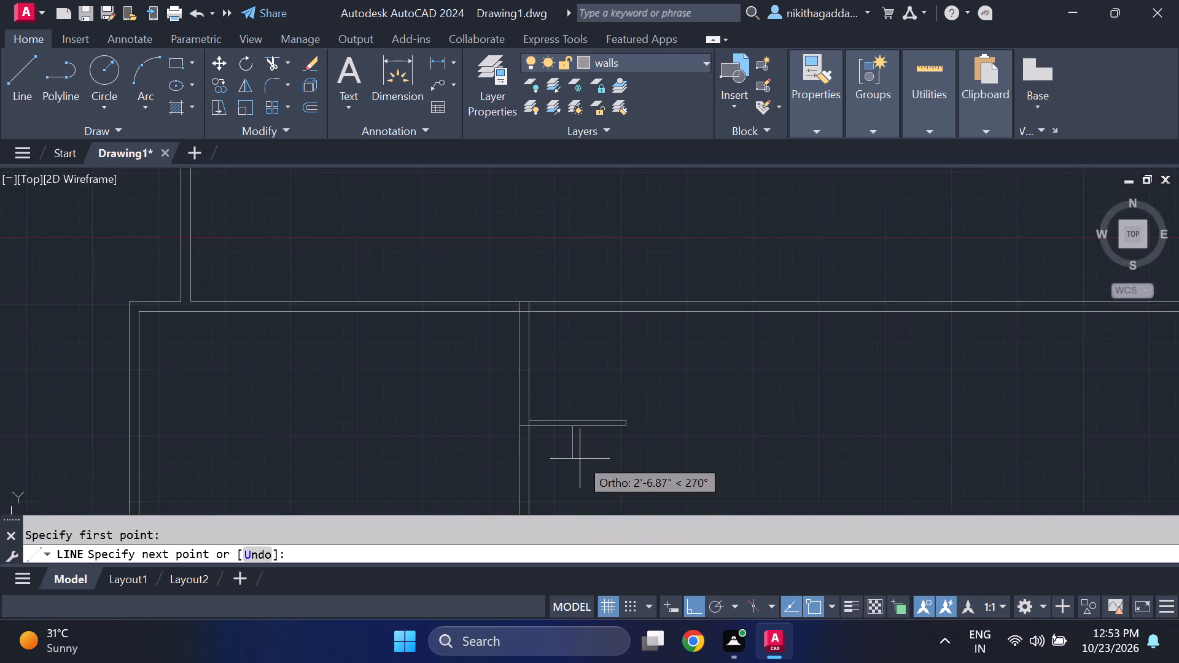
middle_drag(580, 458, 577, 273)
scroll(588, 359, down, 3)
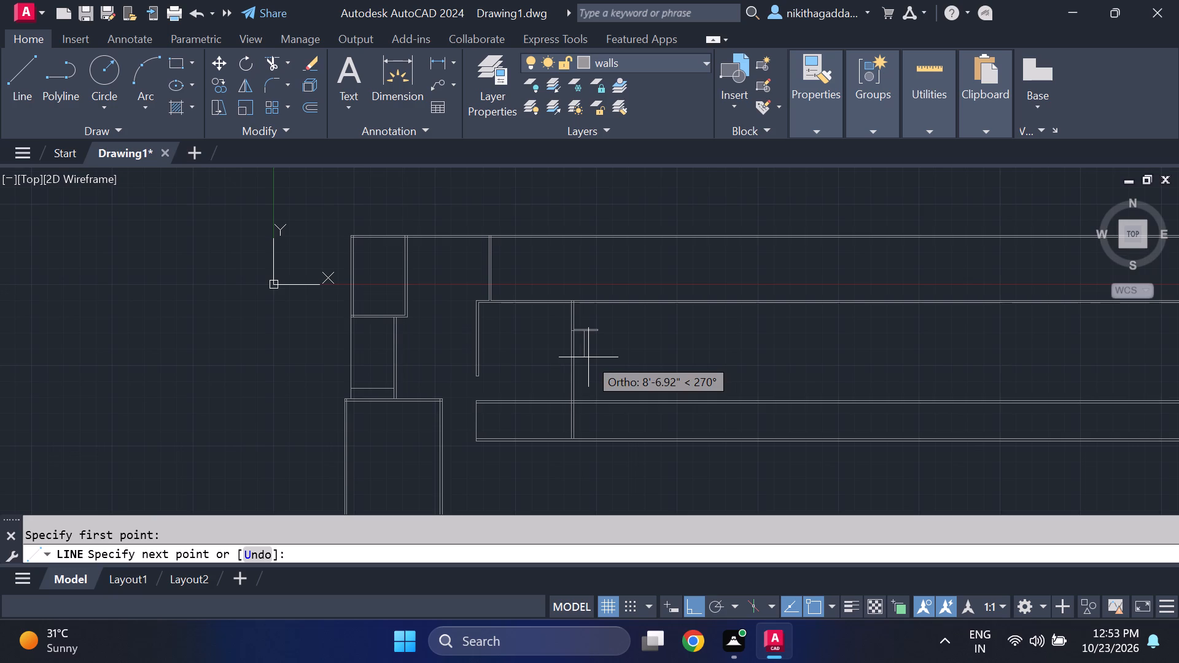
scroll(604, 384, up, 2)
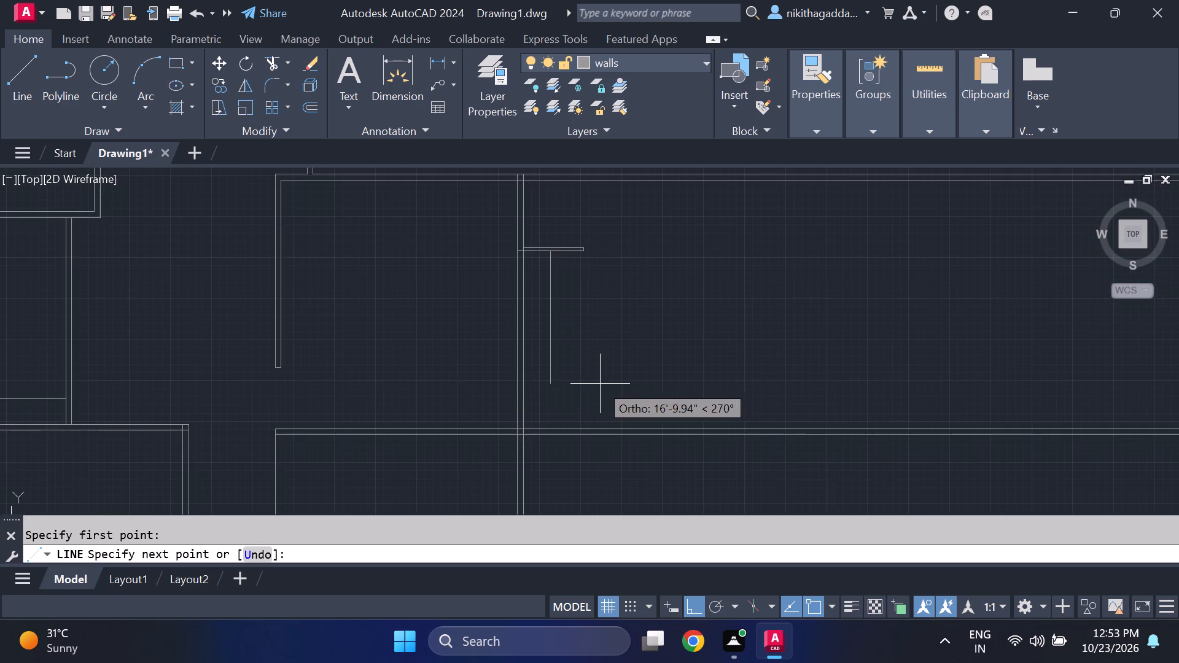
click(551, 381)
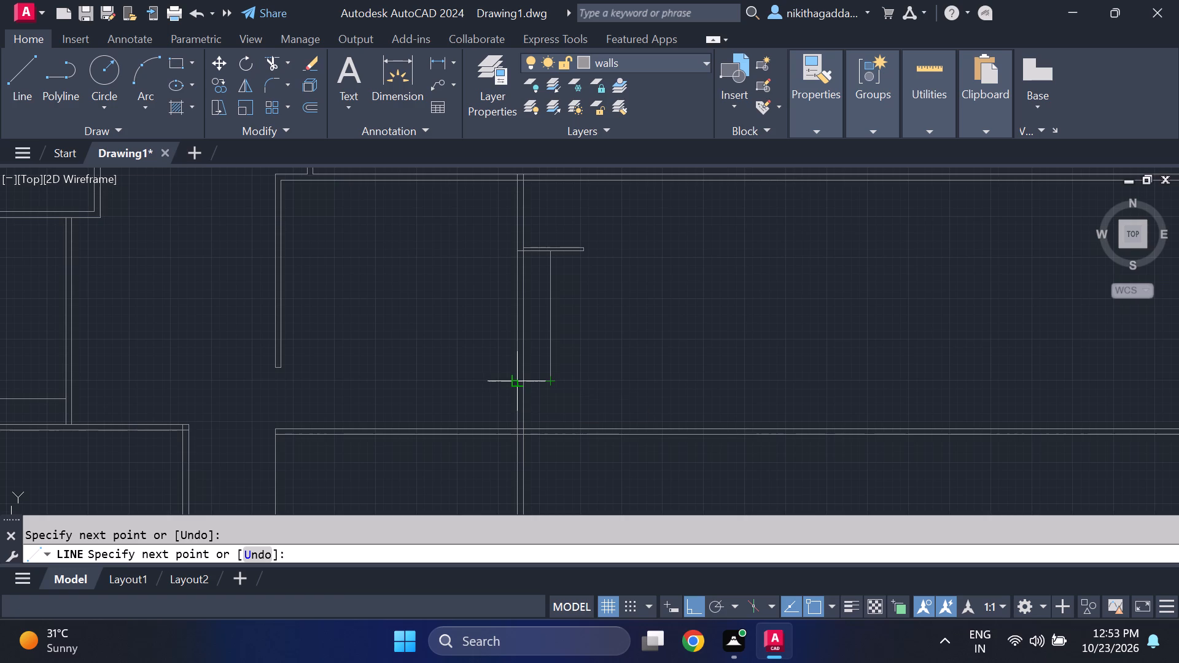
scroll(515, 383, up, 2)
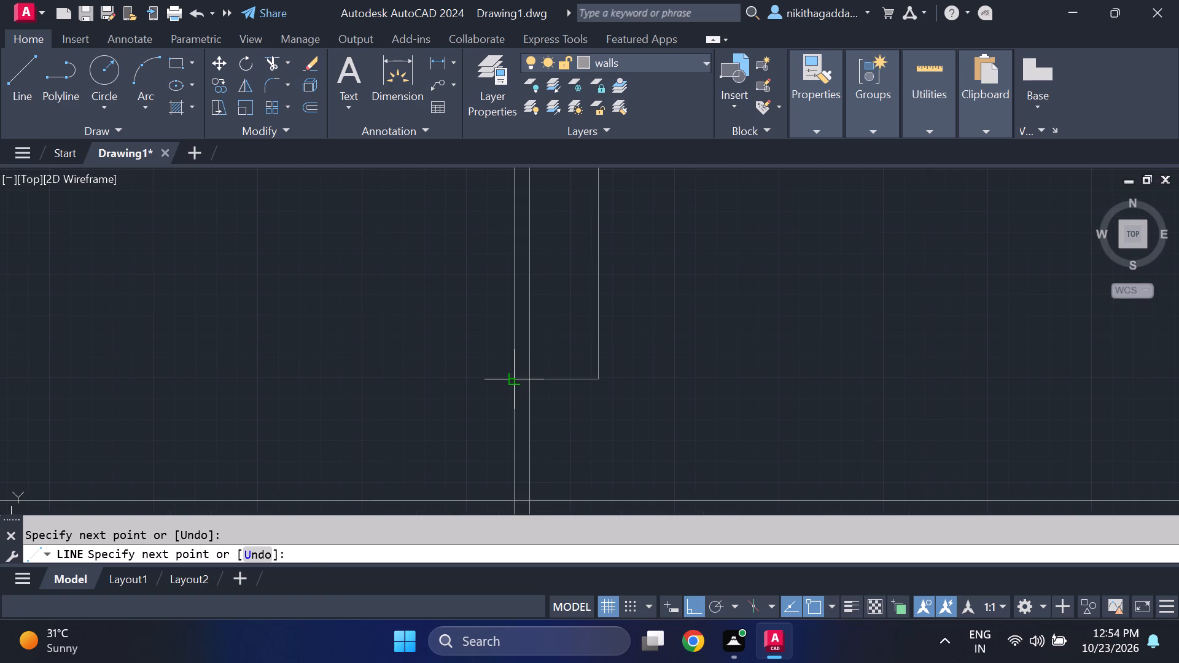
click(515, 383)
key(Escape)
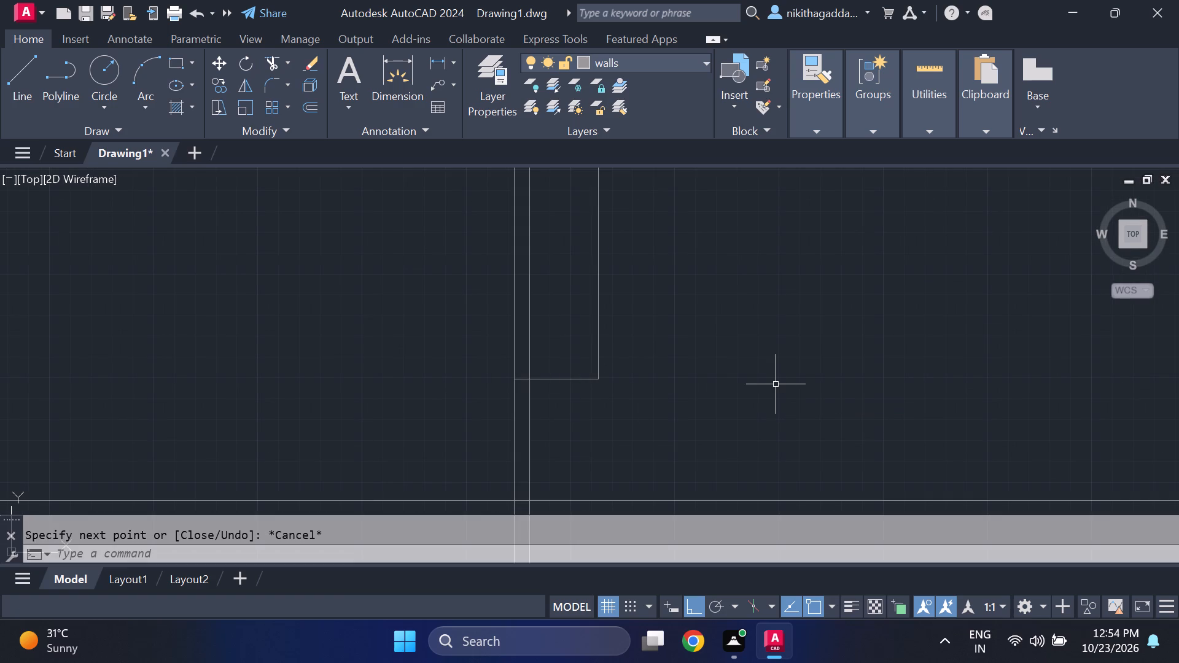
From the new lines' lower corner, draw a 5" downward segment and a horizontal line back to the vertical wall's right line.
key(l)
key(Return)
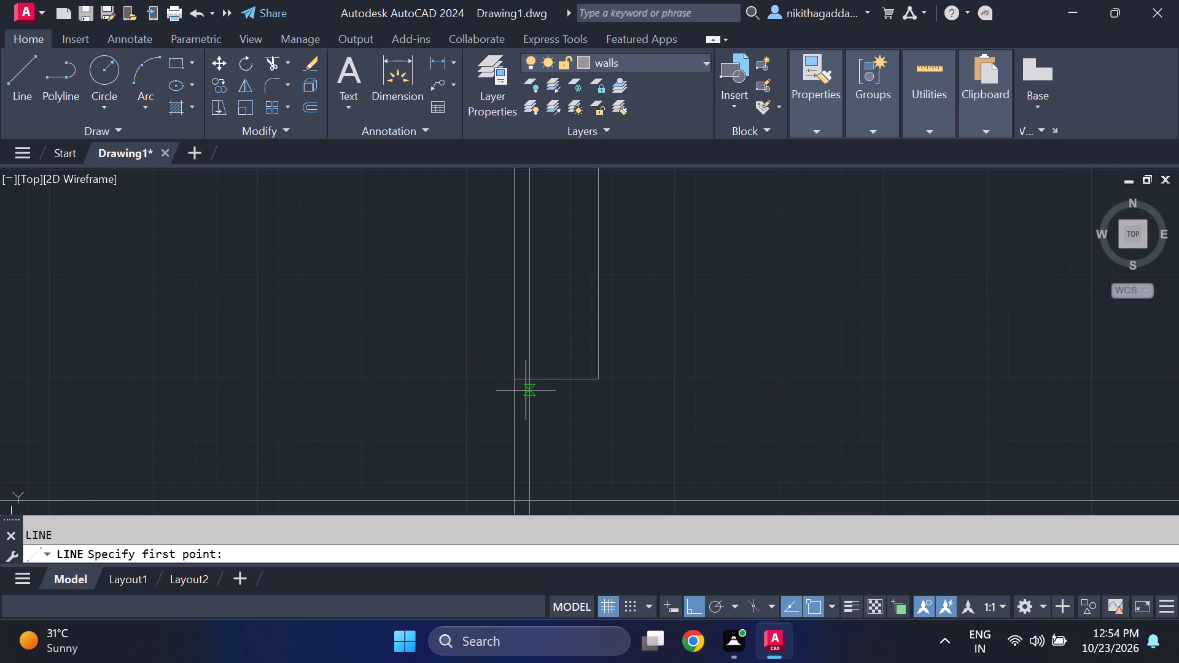
key(Escape)
key(l)
key(Return)
click(593, 381)
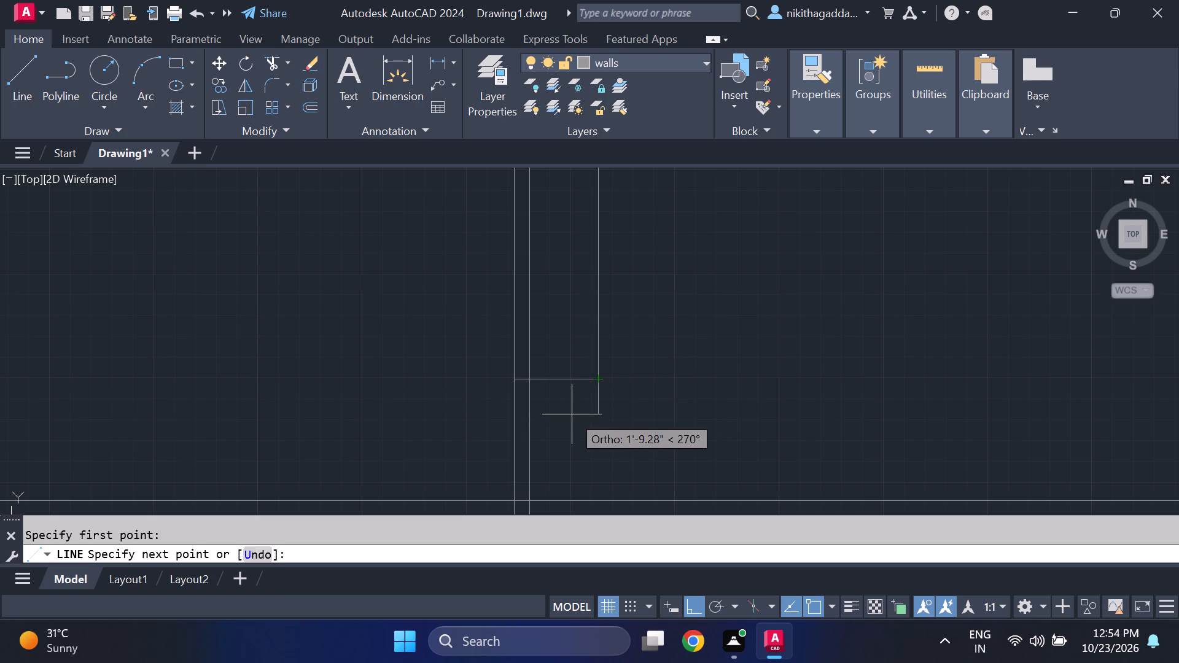
key(5)
key(shift+quotedbl)
key(Return)
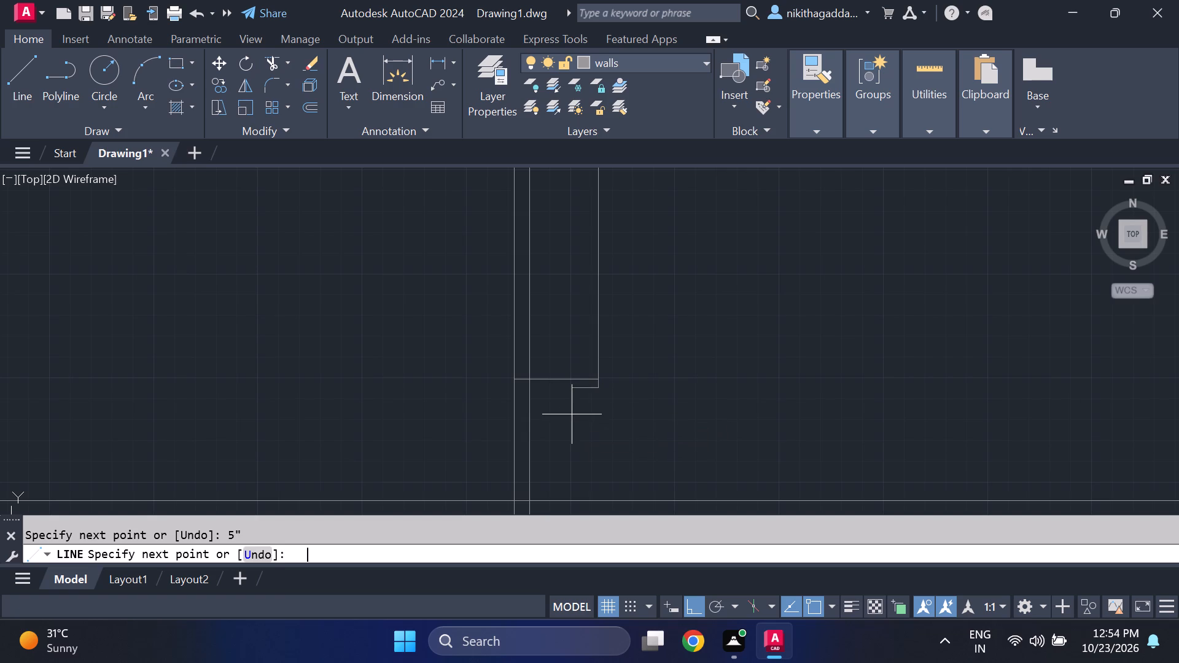
scroll(516, 417, up, 1)
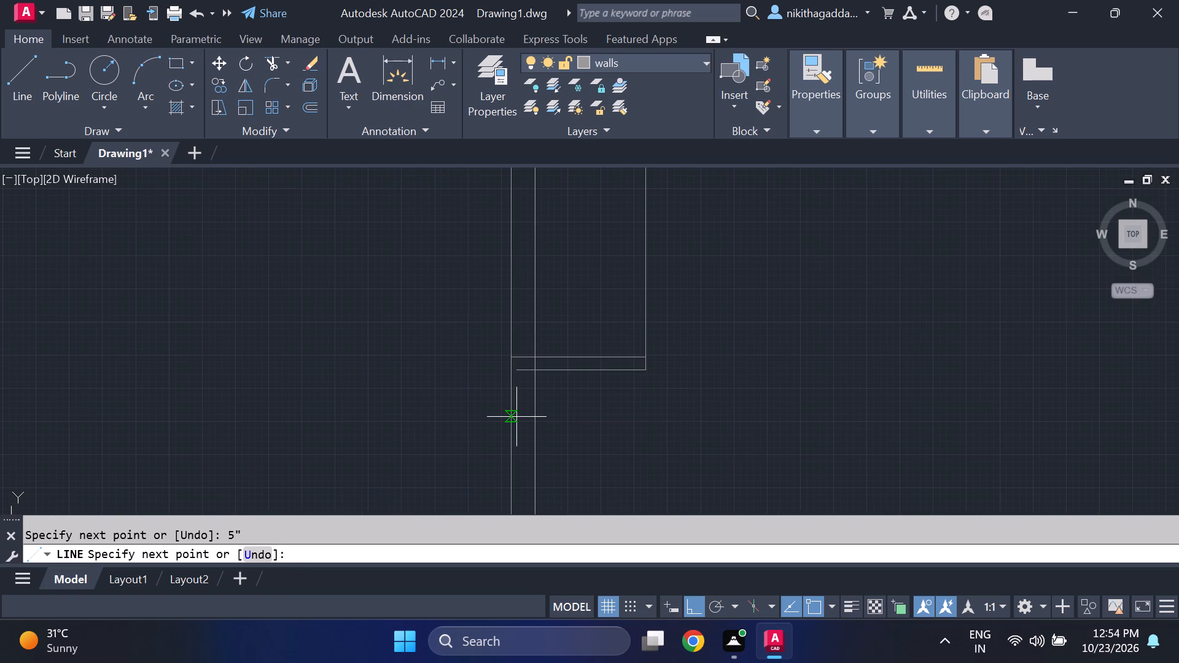
click(532, 369)
scroll(713, 426, down, 1)
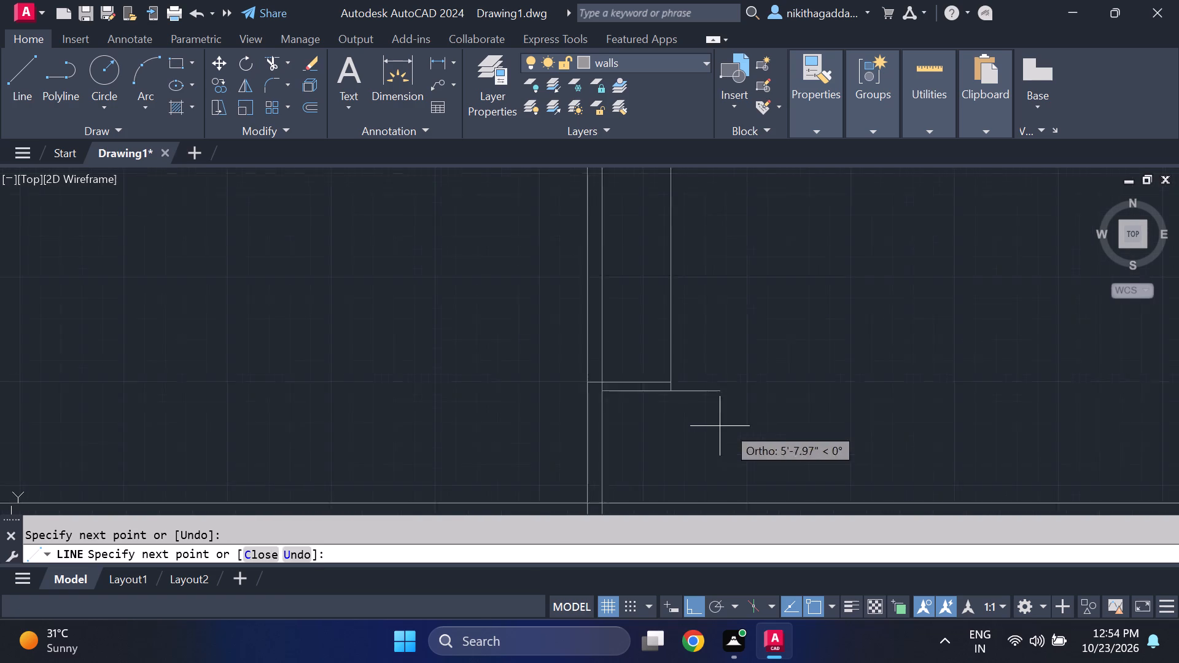
scroll(733, 426, down, 1)
key(Escape)
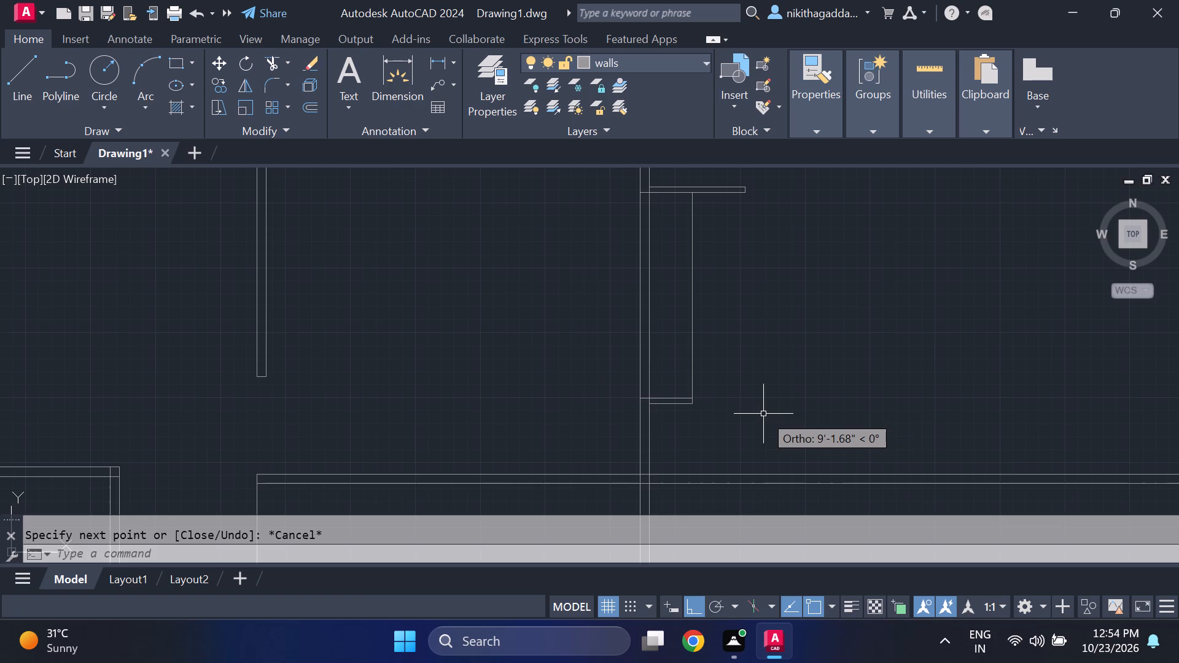
Trim the vertical wall's right line between the lower 5" wall's lines and along the stretch above that wall.
text(tr)
key(Return)
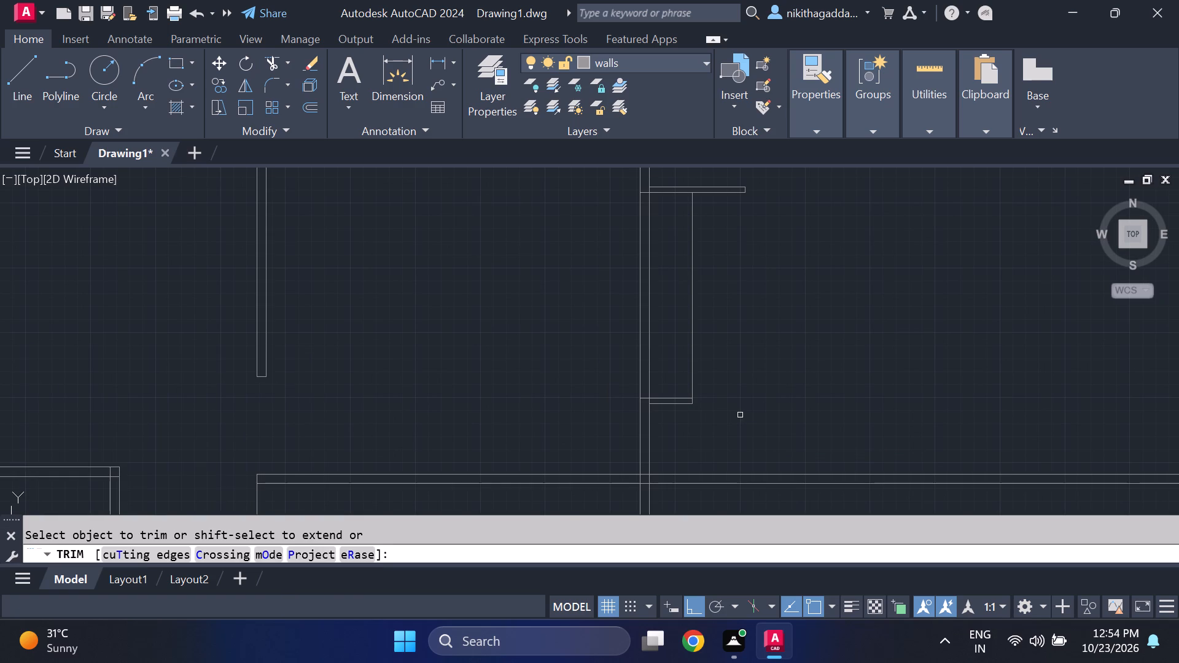
scroll(667, 414, up, 4)
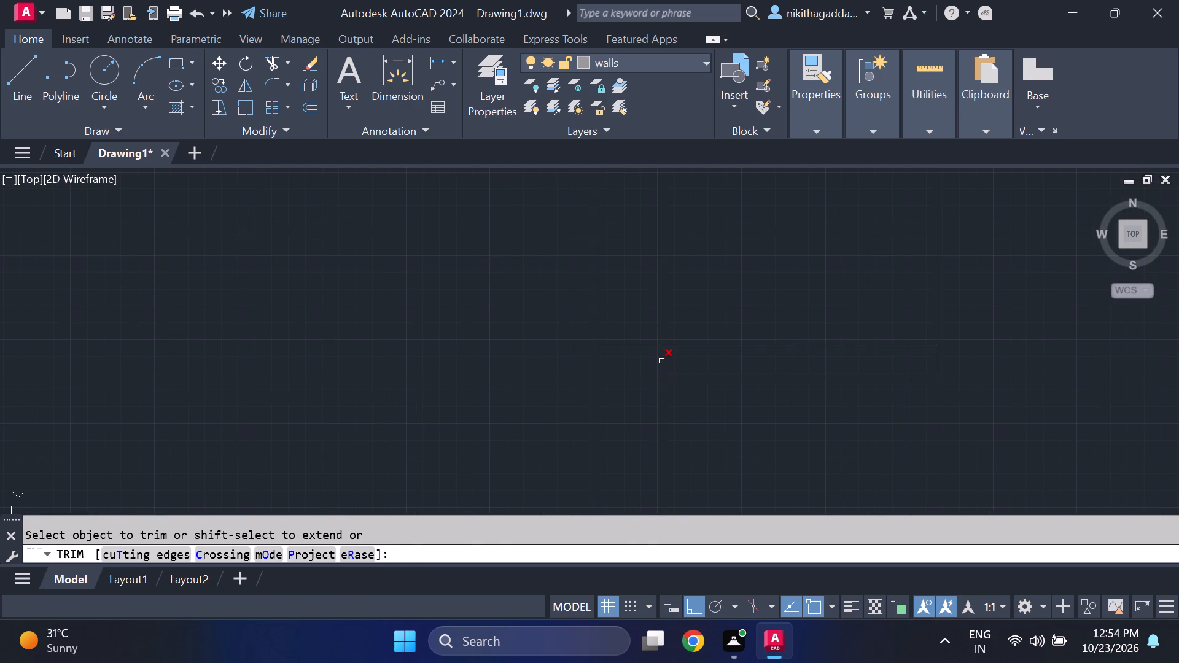
click(661, 361)
scroll(910, 344, down, 4)
middle_drag(973, 315, 967, 325)
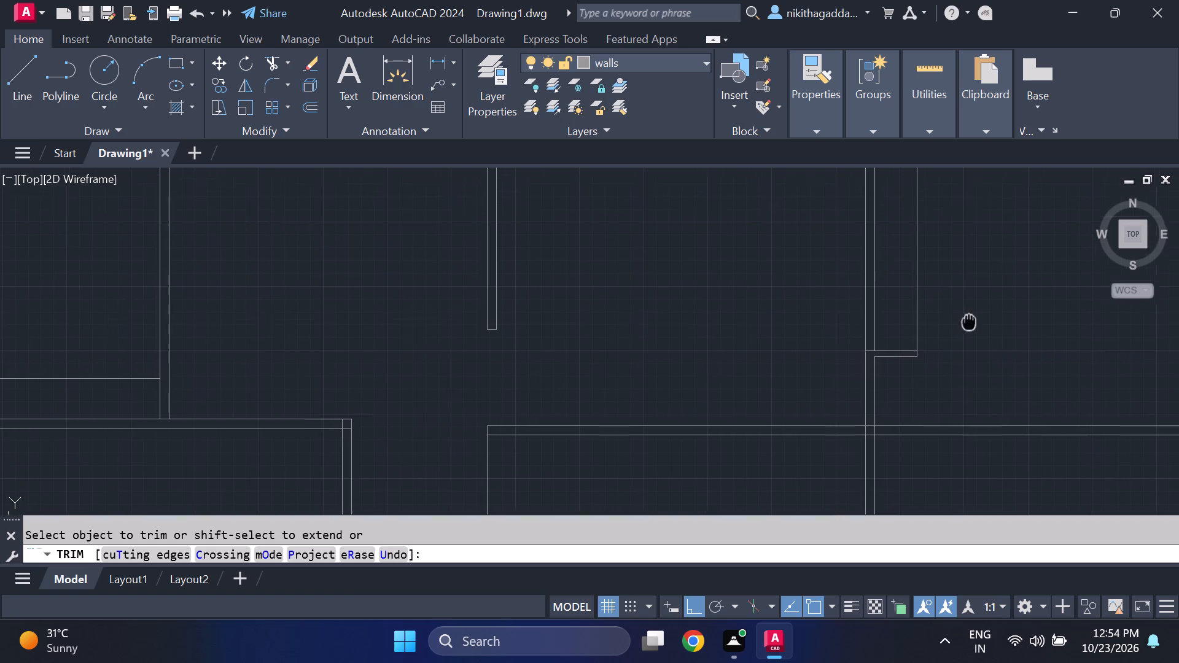
middle_drag(967, 325, 857, 397)
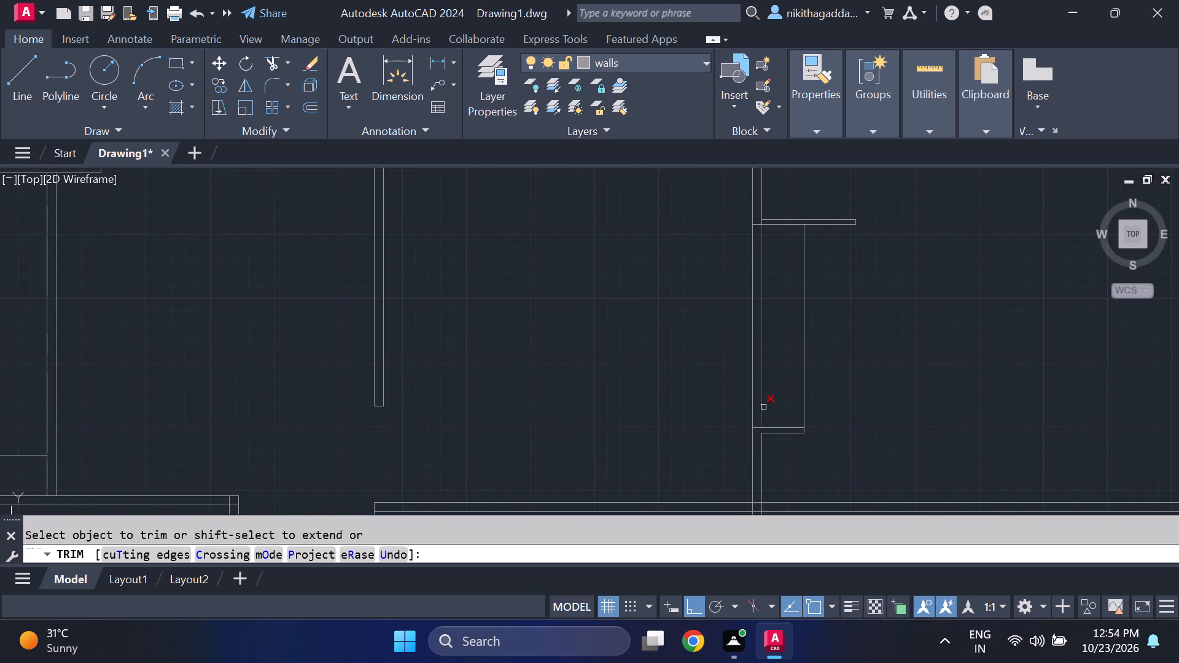
scroll(760, 417, up, 2)
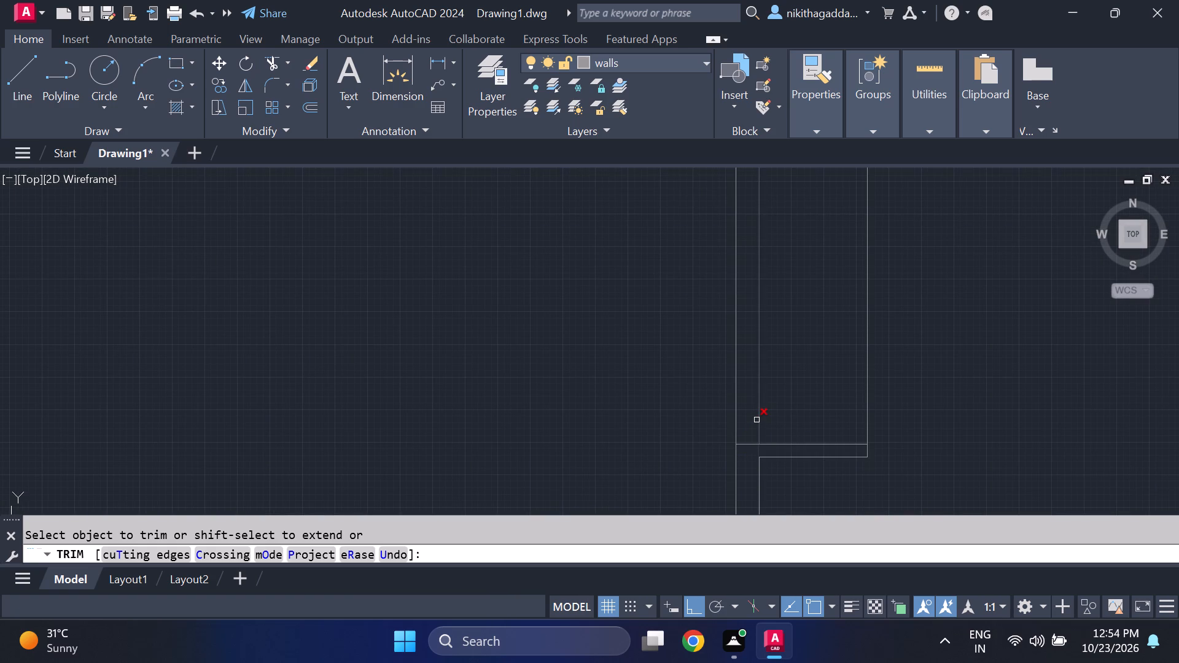
click(757, 420)
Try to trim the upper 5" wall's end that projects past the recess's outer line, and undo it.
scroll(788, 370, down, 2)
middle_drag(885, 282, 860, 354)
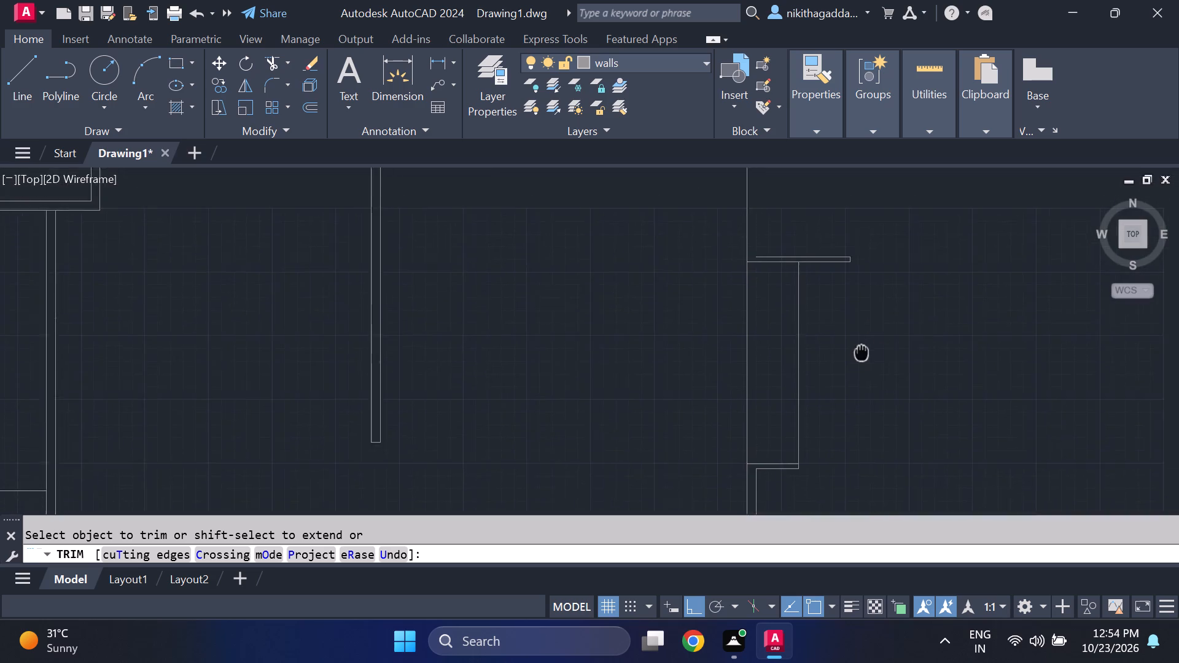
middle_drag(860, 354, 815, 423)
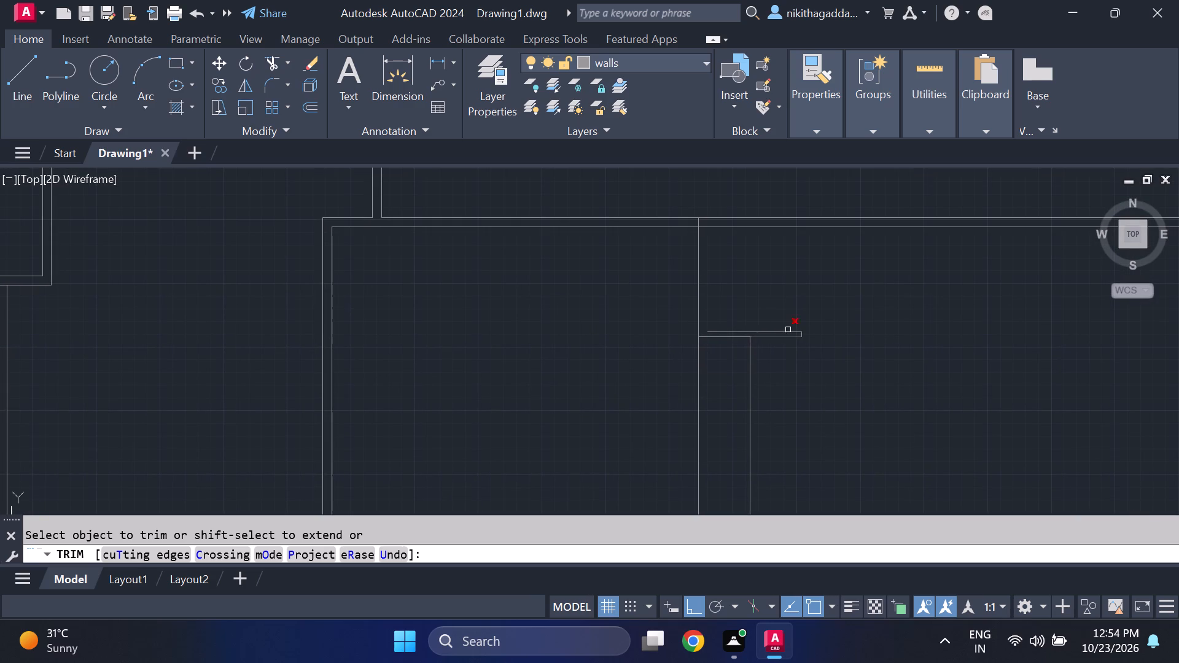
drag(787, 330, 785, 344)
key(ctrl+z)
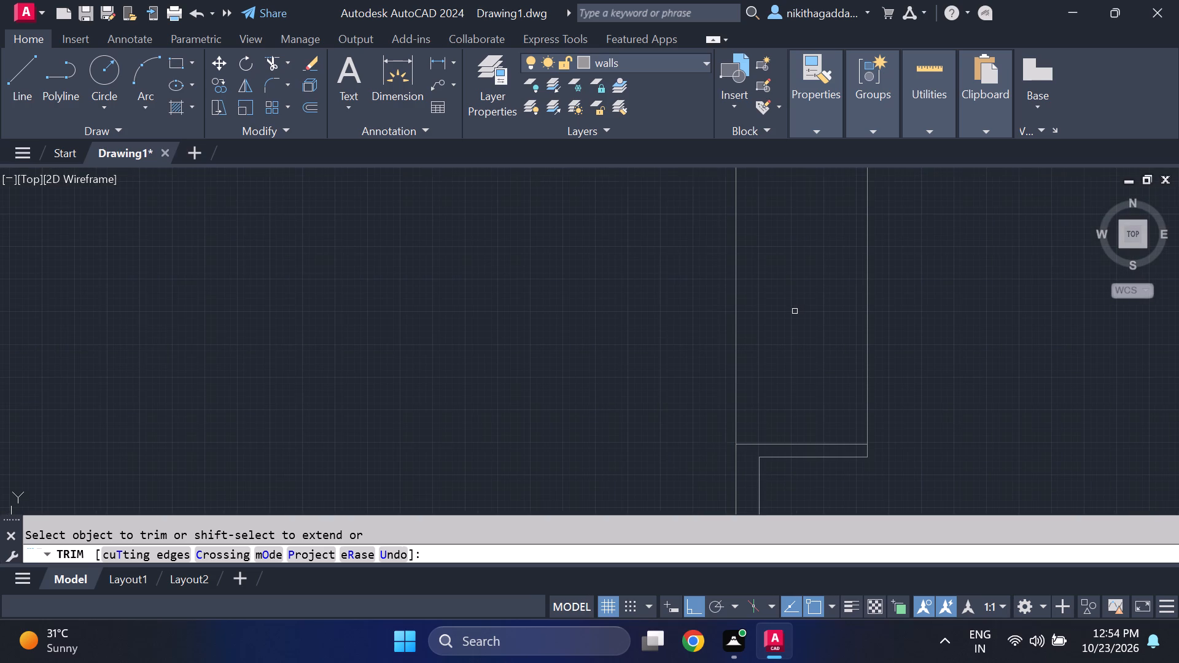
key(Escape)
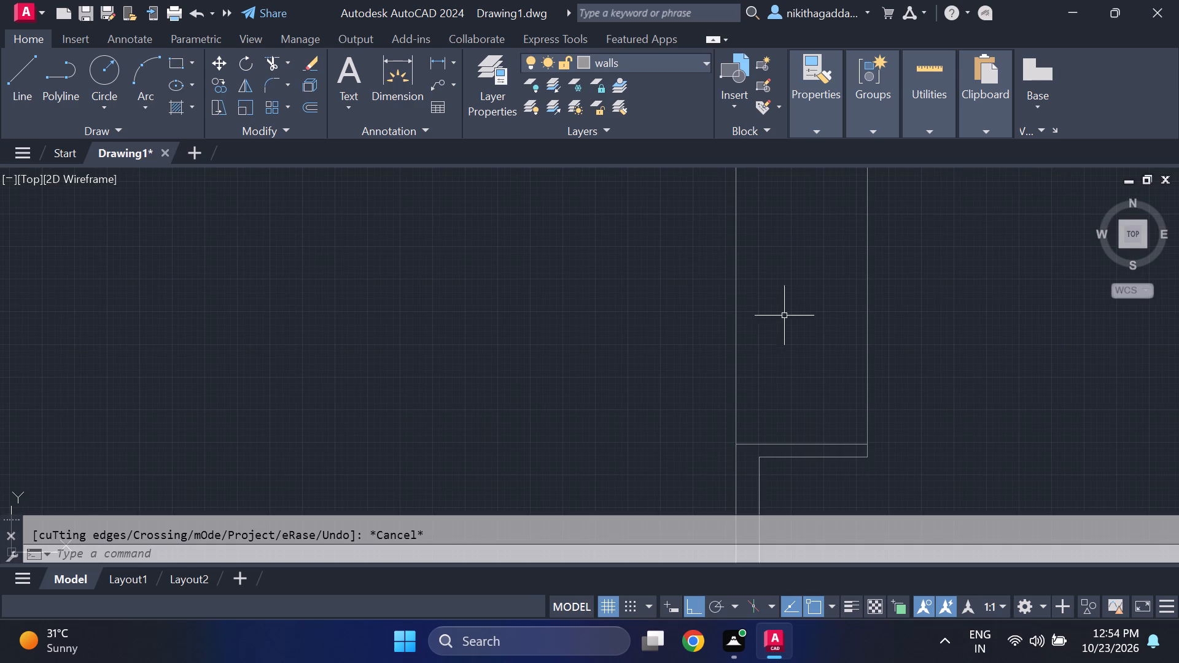
Draw a short vertical line across the upper 5" wall's thickness, just outside the recess's outer vertical line.
scroll(760, 315, down, 4)
scroll(766, 258, up, 4)
middle_drag(800, 258, 701, 356)
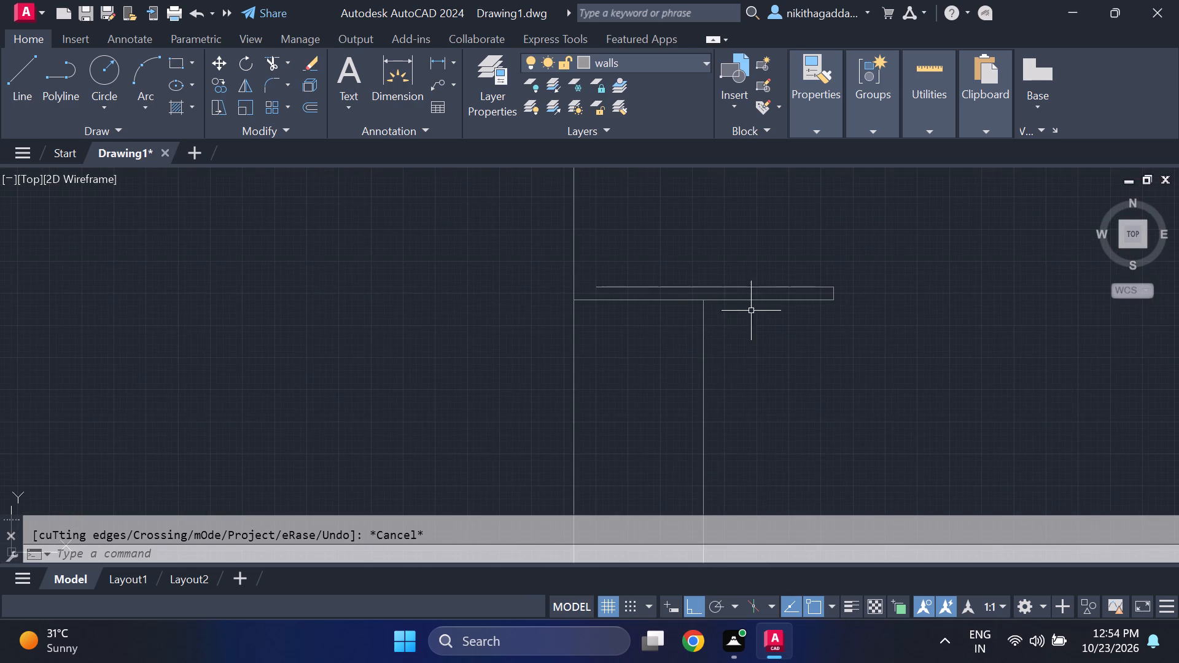
middle_drag(749, 317, 653, 381)
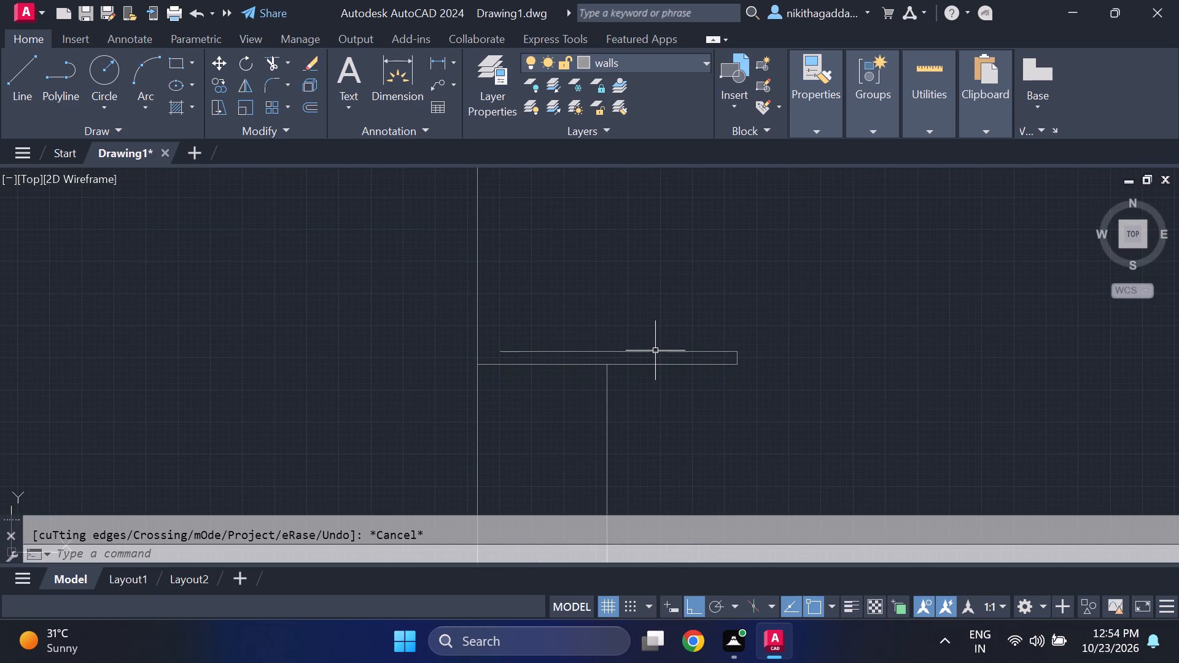
key(l)
key(Return)
scroll(559, 366, up, 2)
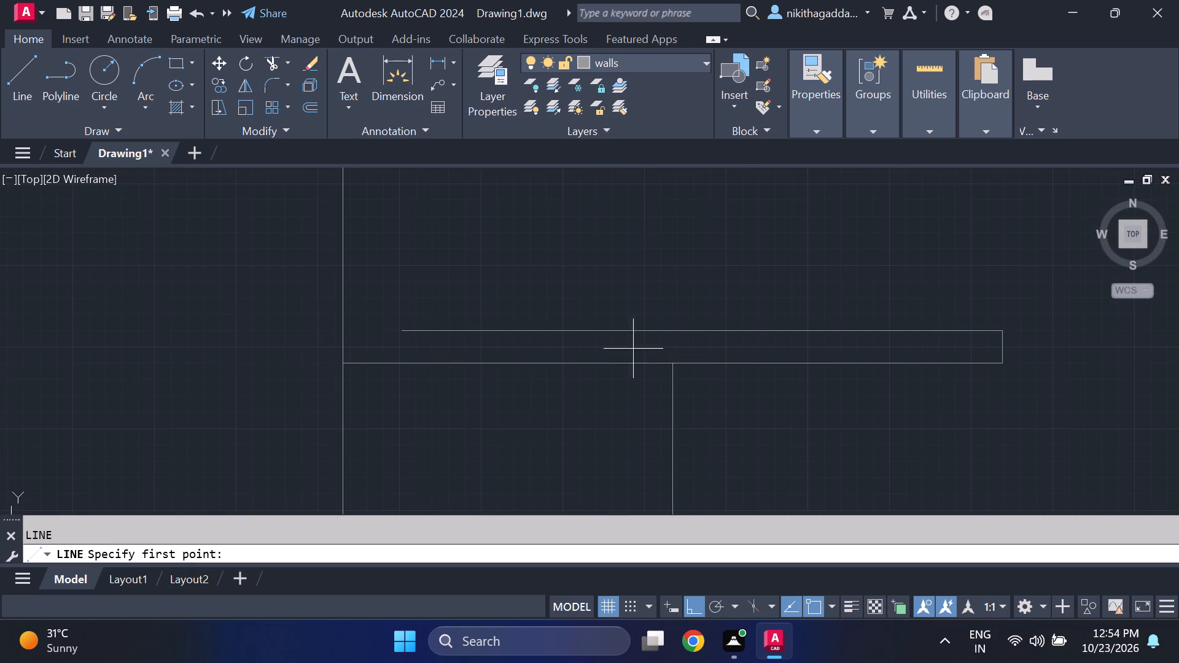
click(683, 366)
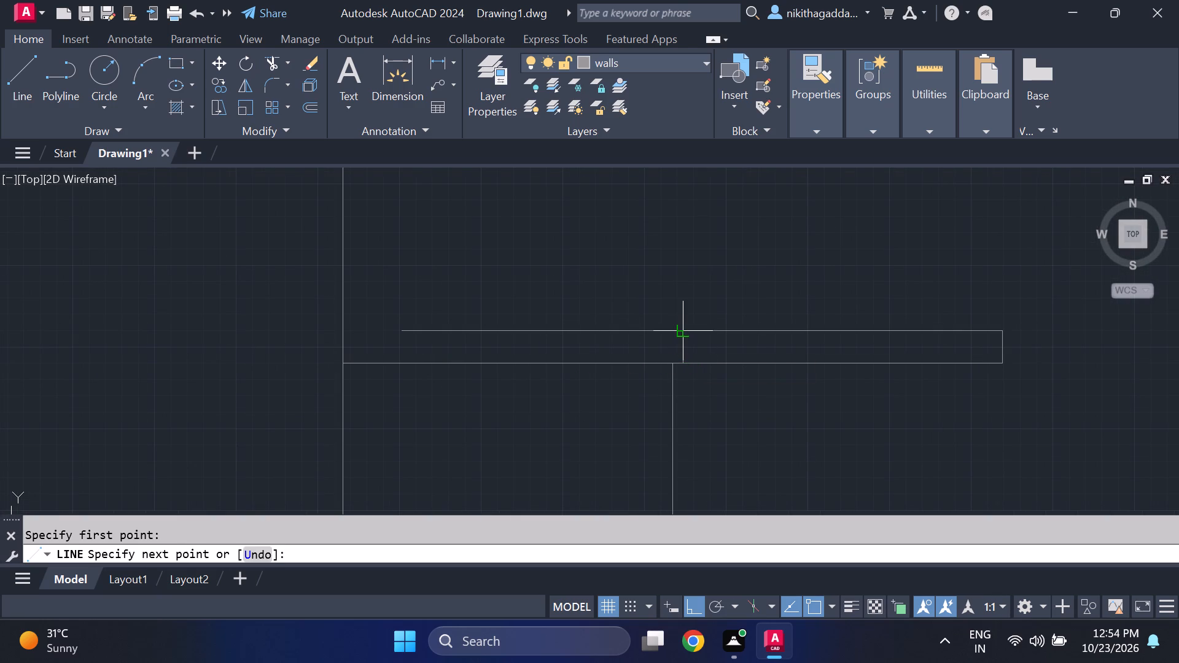
click(683, 332)
key(grave)
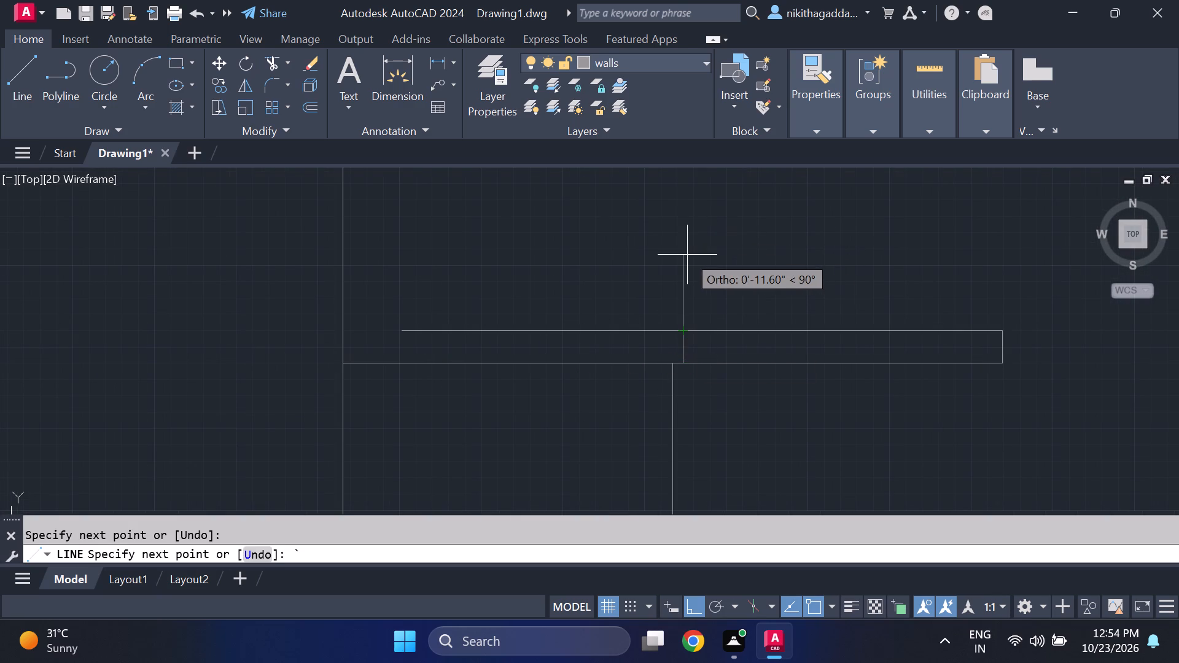
key(Escape)
Trim away the upper 5" wall's lines and end cap beyond the short vertical closing line.
text(tr)
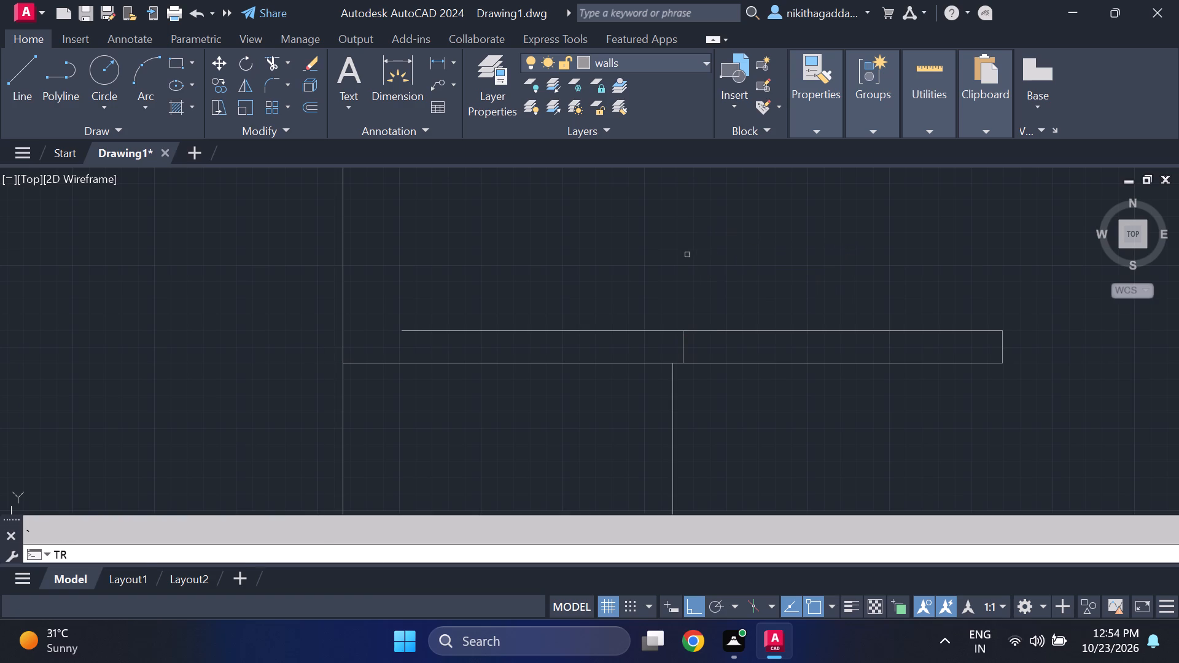
key(Return)
drag(819, 306, 834, 440)
drag(1048, 340, 935, 382)
scroll(915, 355, down, 4)
middle_drag(908, 387, 874, 393)
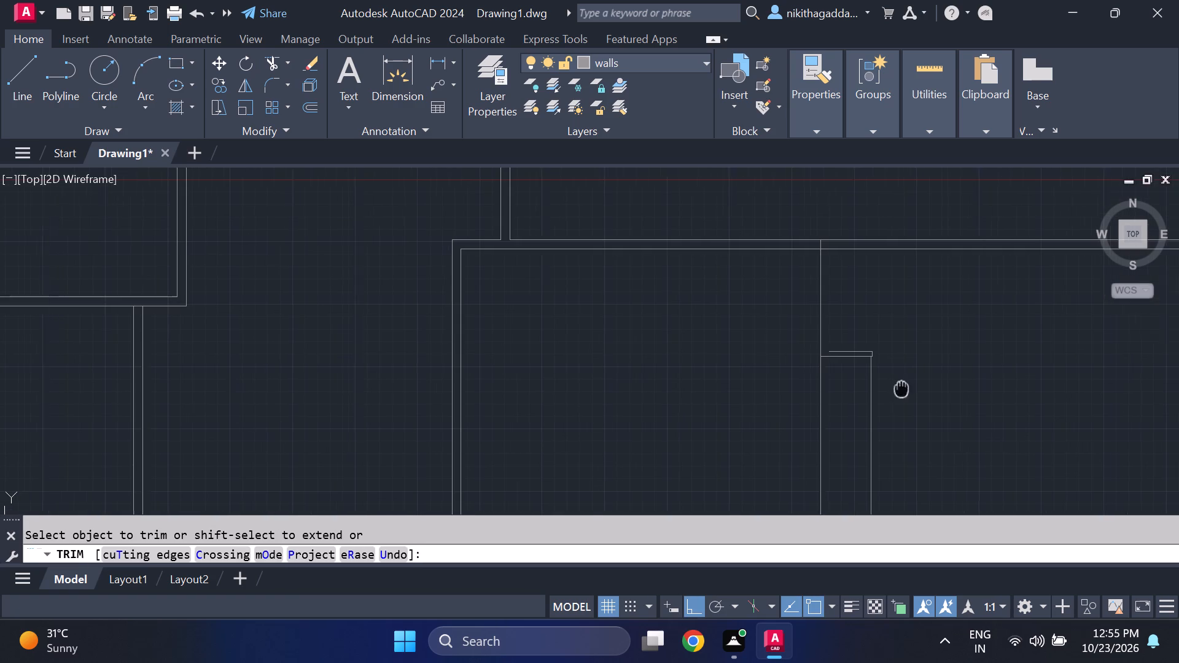
middle_drag(874, 393, 695, 393)
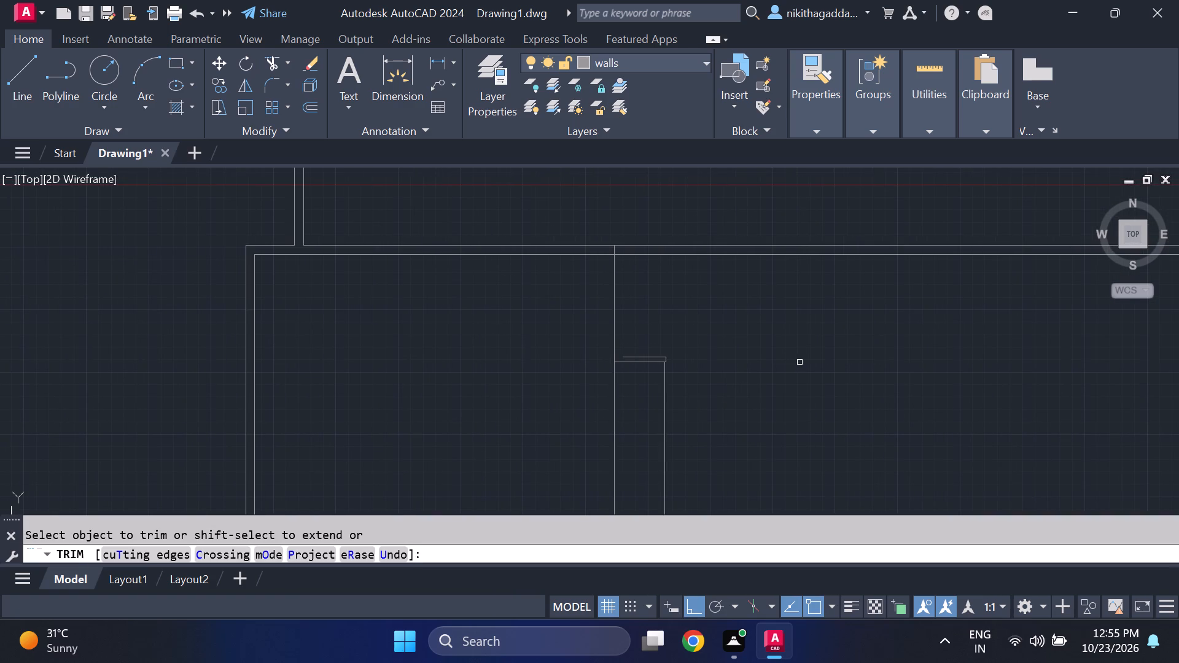
key(Escape)
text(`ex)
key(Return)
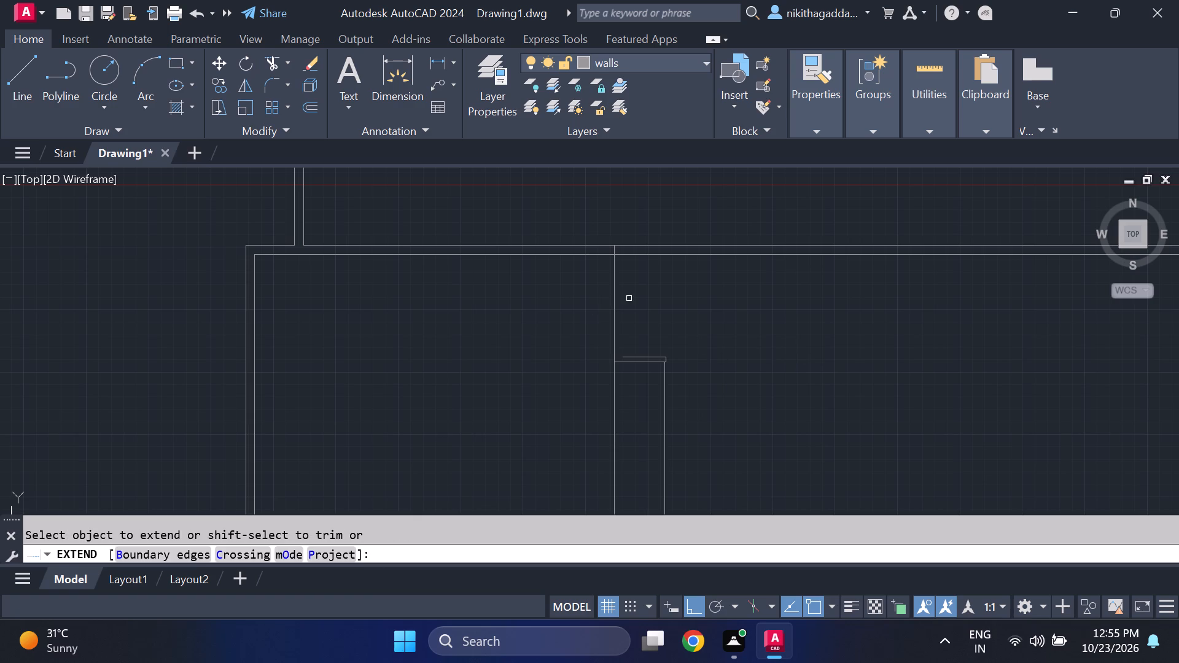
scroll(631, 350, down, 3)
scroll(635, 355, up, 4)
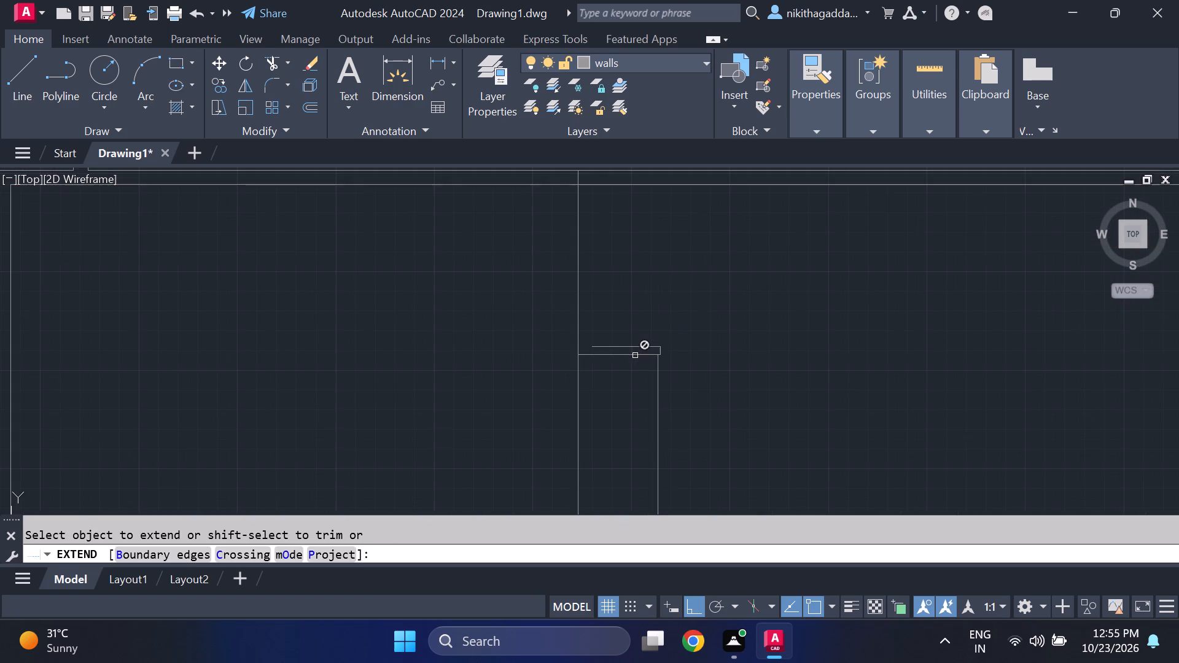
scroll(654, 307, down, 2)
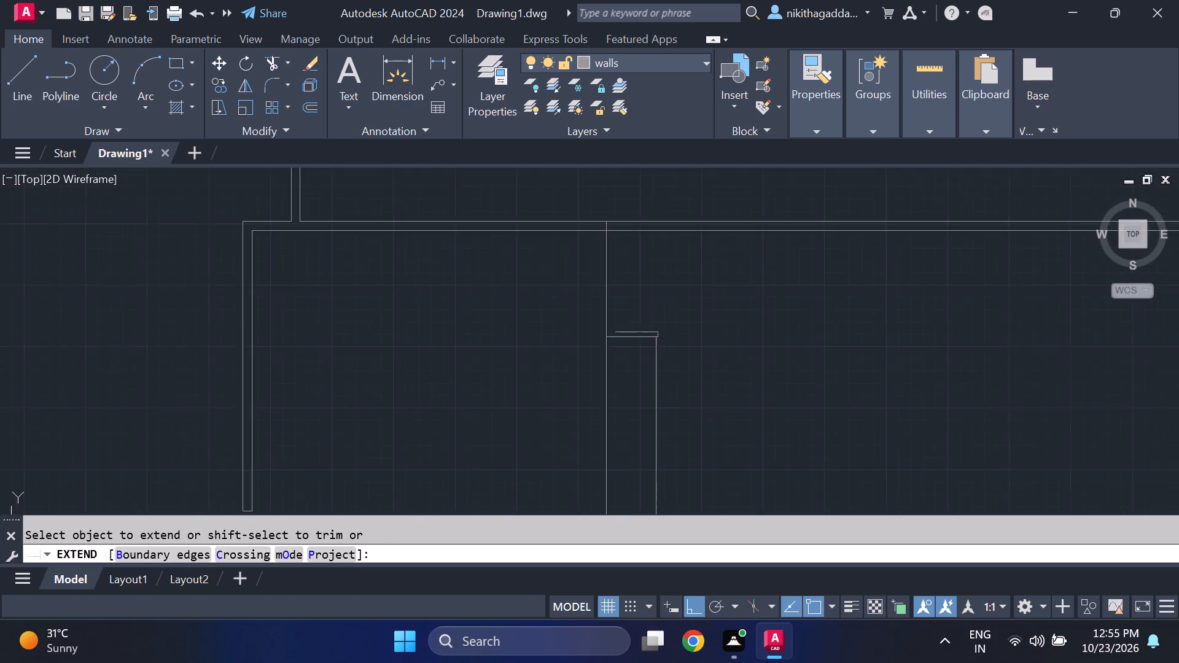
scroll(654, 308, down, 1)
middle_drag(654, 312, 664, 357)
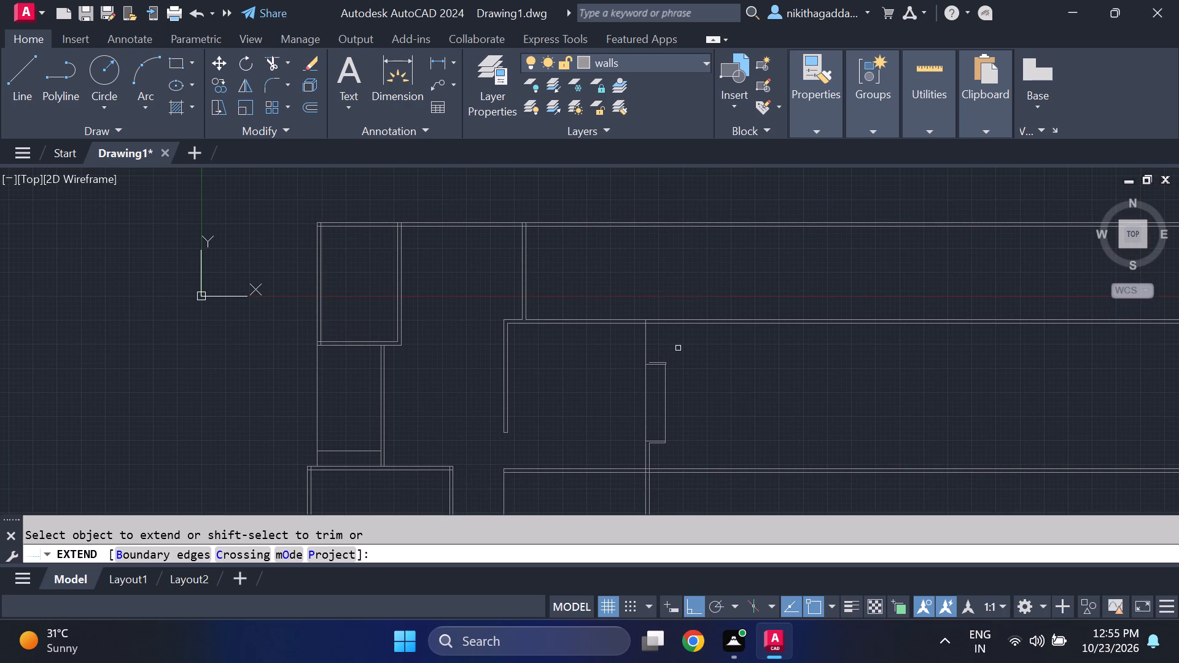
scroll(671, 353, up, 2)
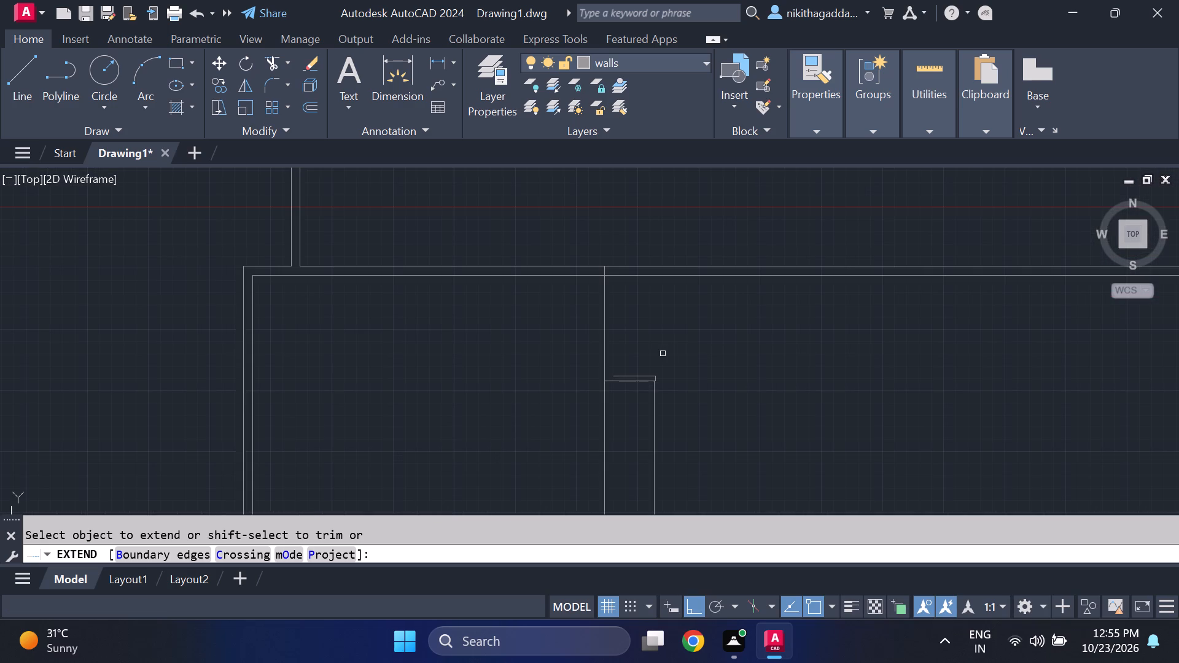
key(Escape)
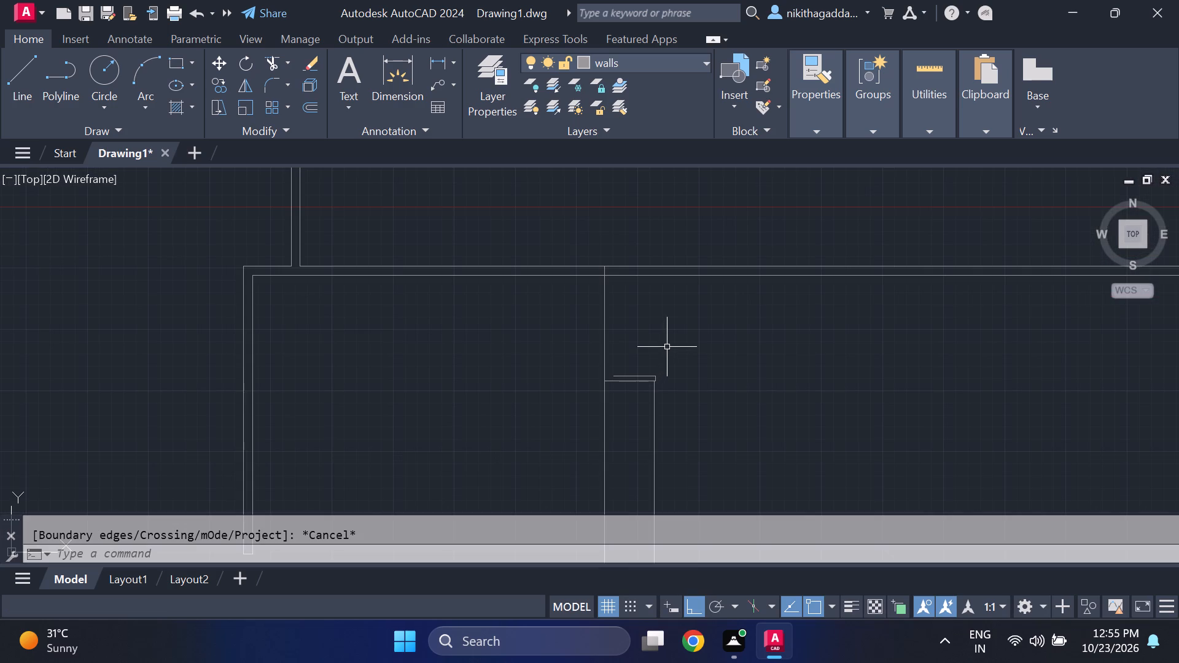
Redraw the vertical wall's right line from the upper 5" wall's top line up to the horizontal wall's upper line.
scroll(668, 346, down, 1)
middle_drag(661, 320, 646, 307)
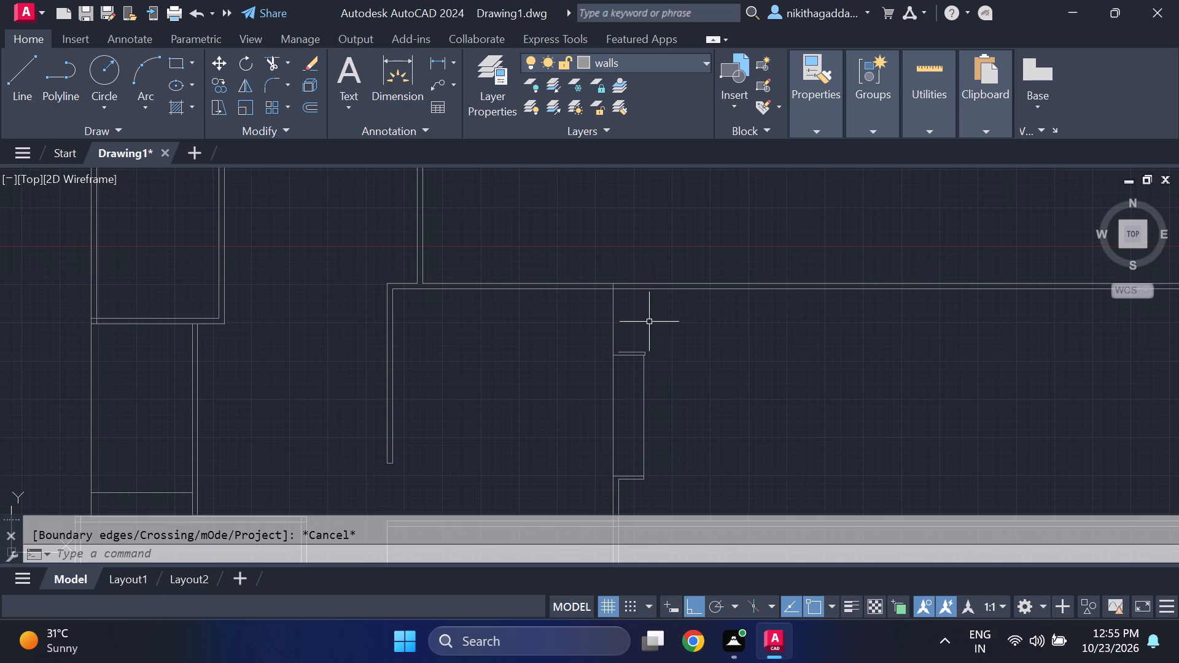
key(l)
key(Return)
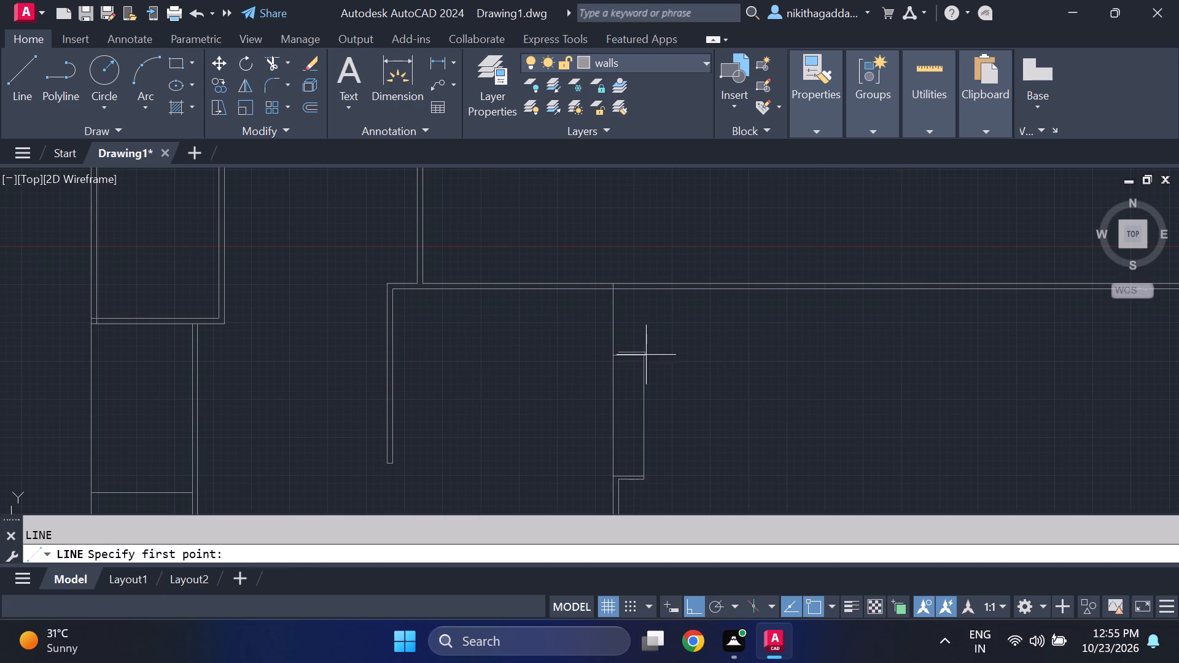
middle_drag(636, 394, 631, 354)
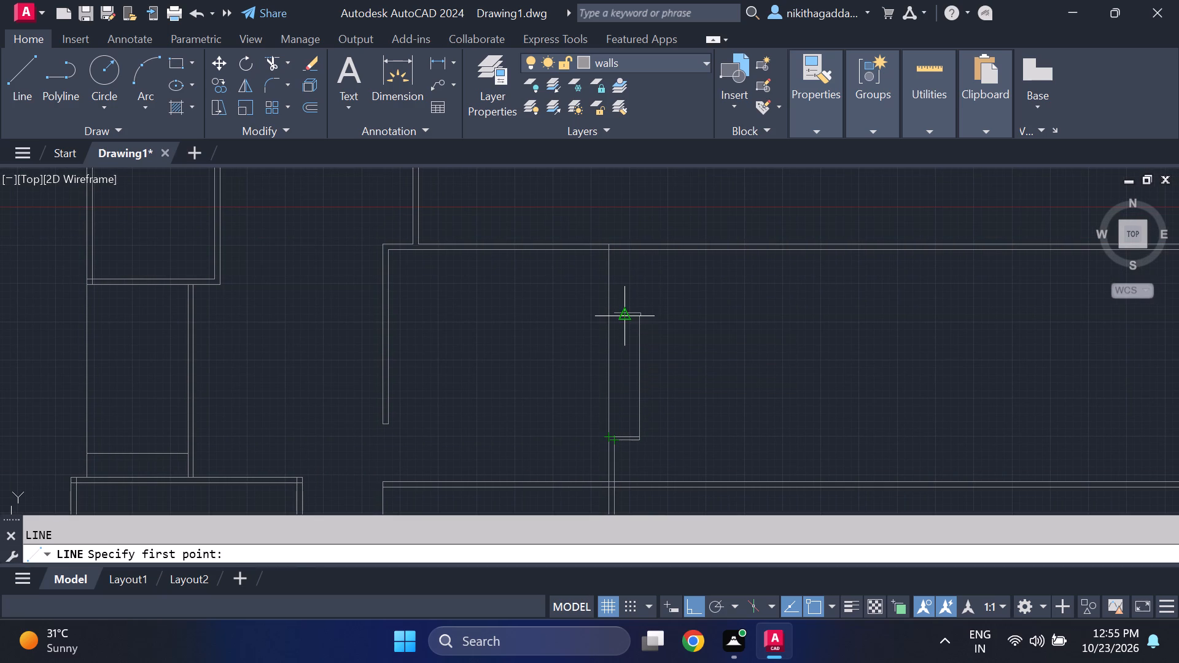
scroll(621, 309, up, 1)
drag(611, 313, 610, 306)
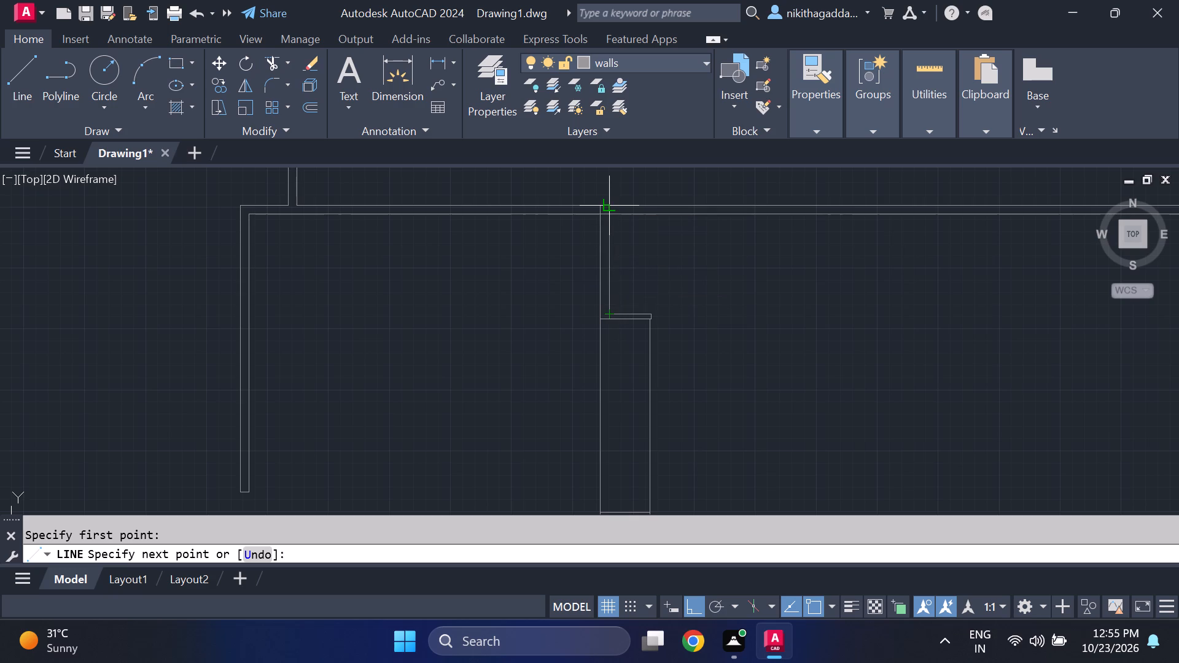
scroll(620, 231, up, 1)
middle_drag(621, 233, 627, 324)
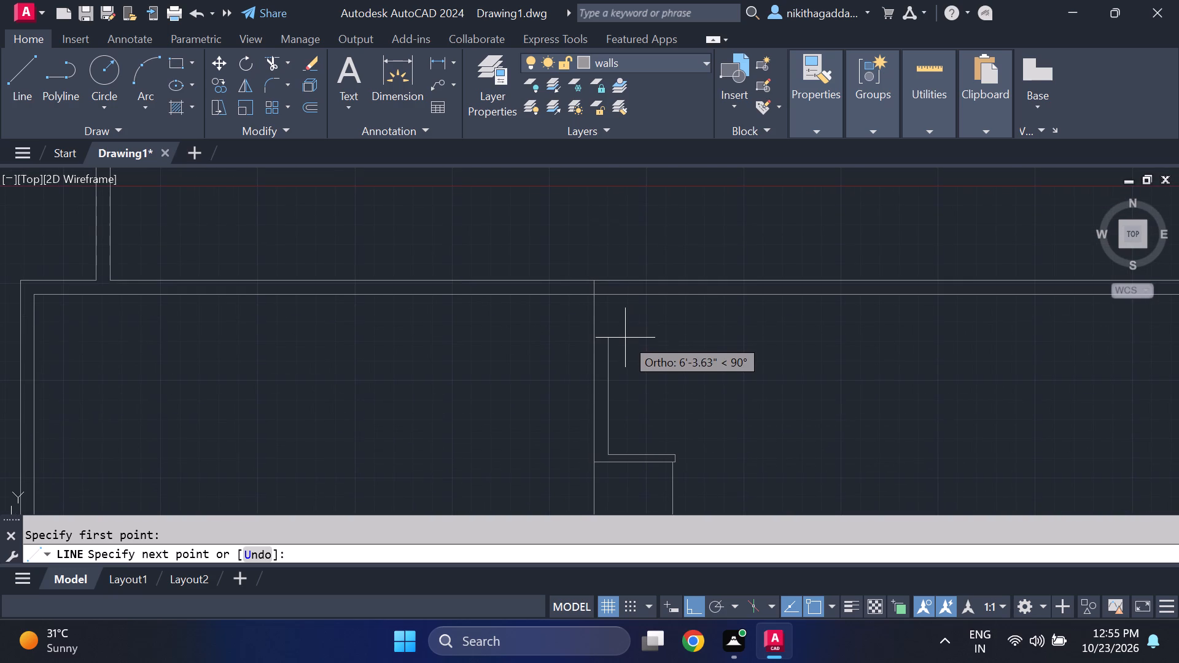
click(607, 280)
scroll(728, 318, down, 1)
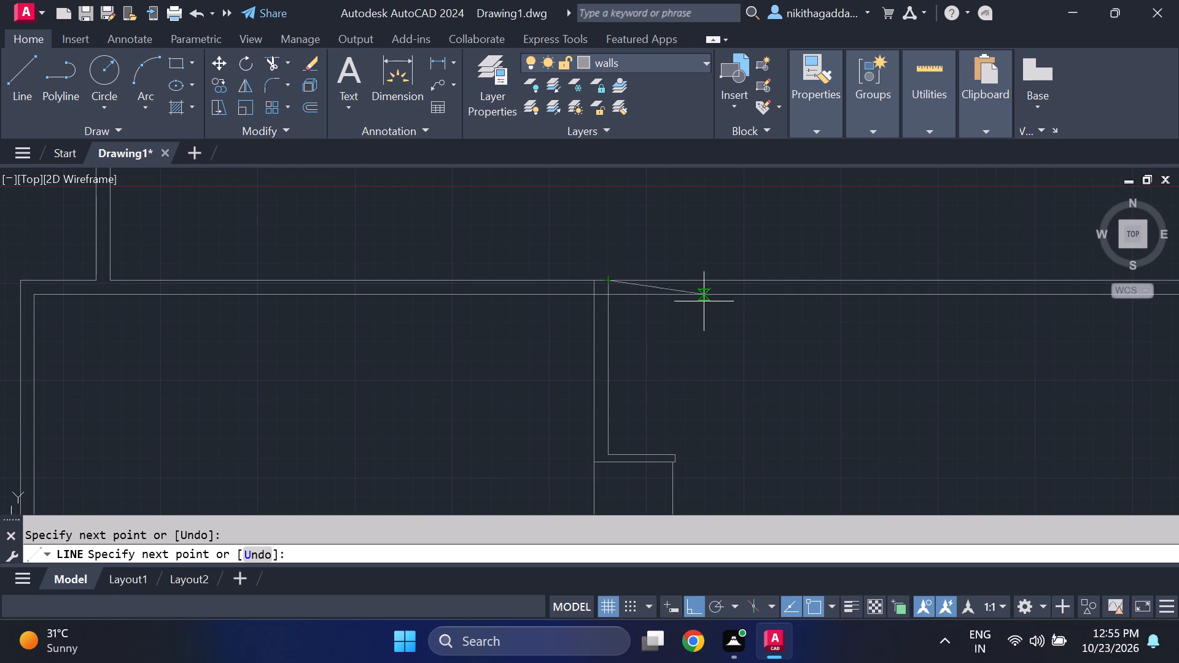
scroll(723, 316, down, 2)
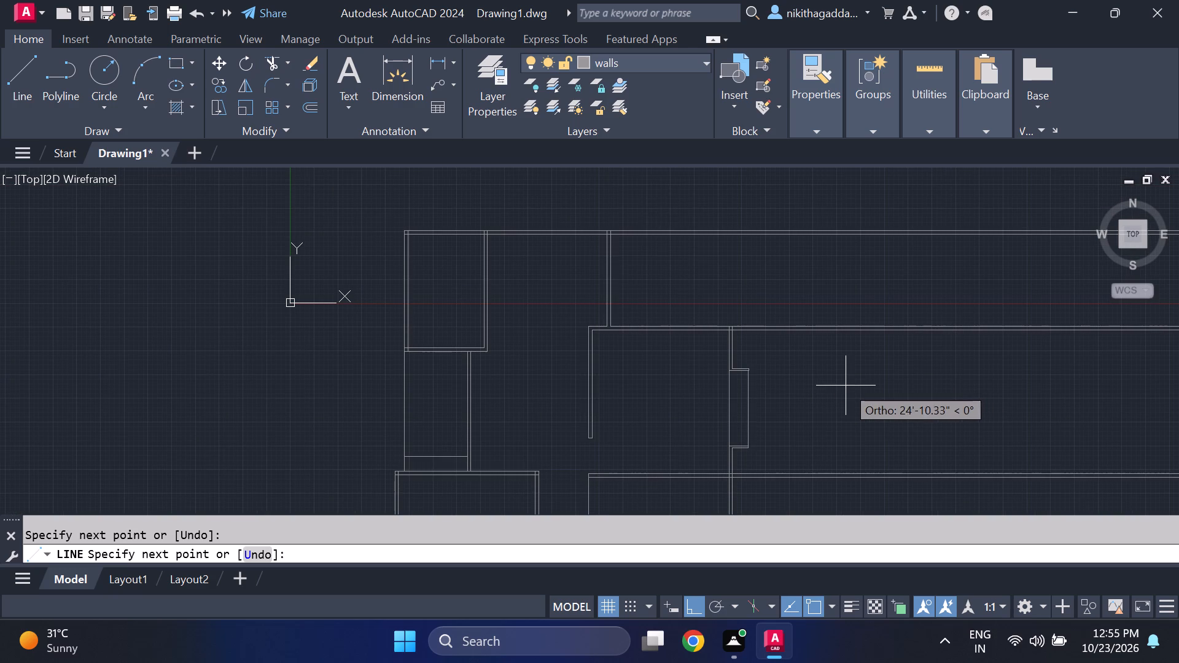
key(Escape)
Trim both lines of the horizontal wall above the recess where they run on past the vertical wall's right line.
text(tr)
key(Return)
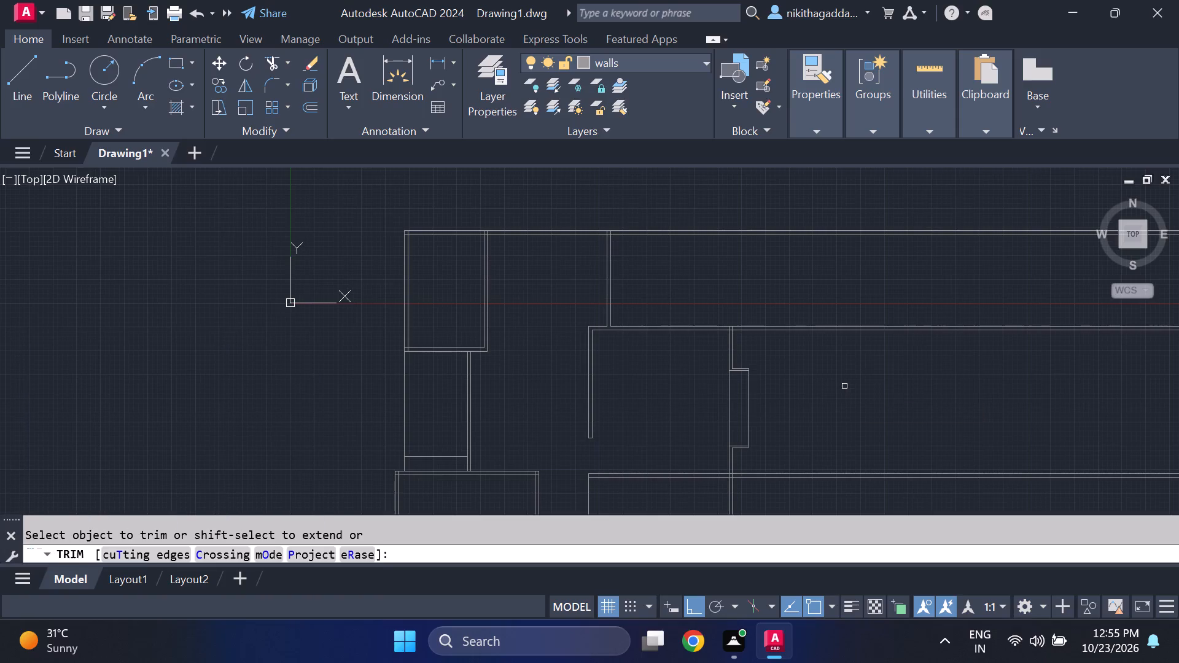
middle_drag(804, 415, 659, 381)
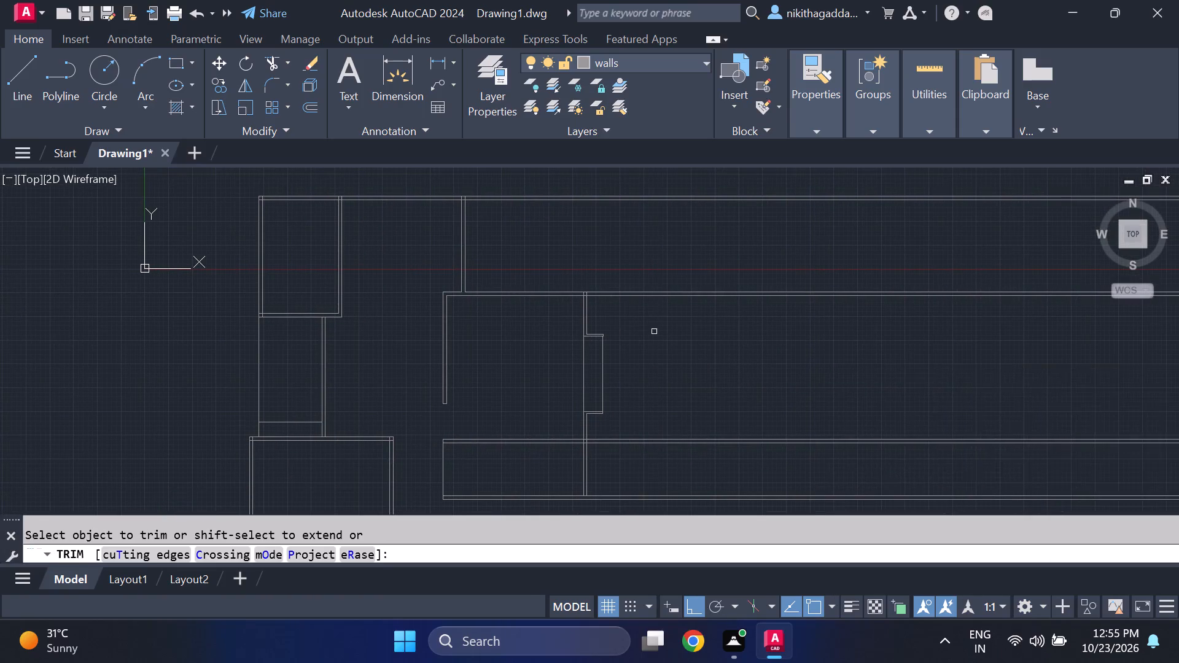
drag(666, 262, 693, 381)
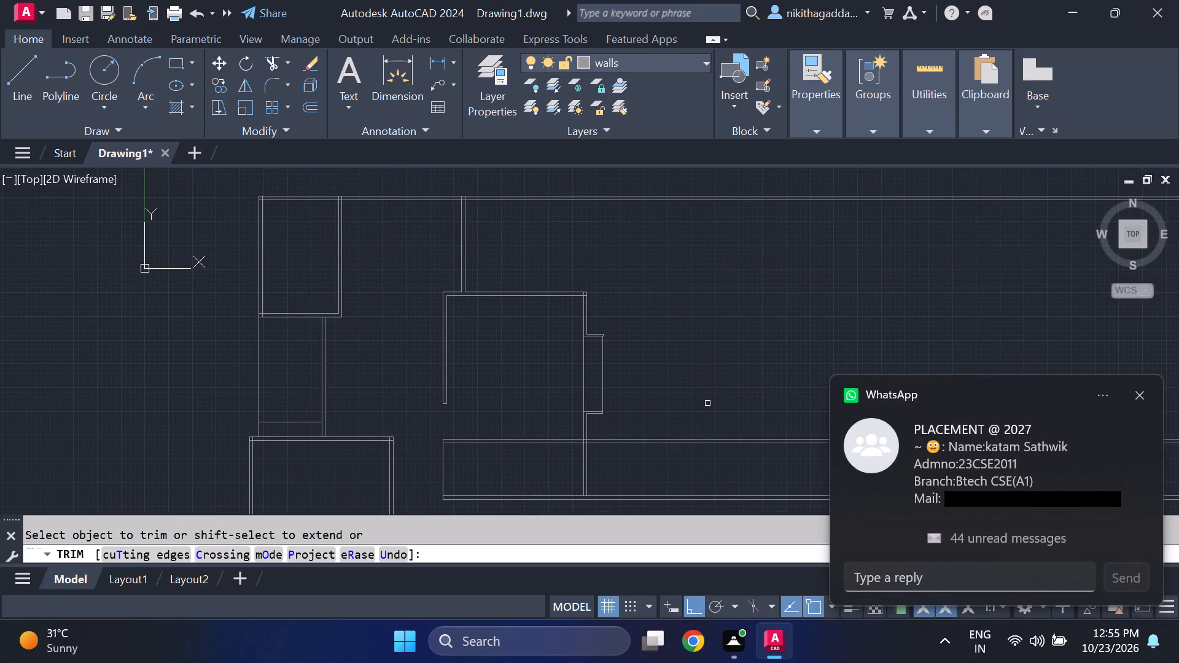
middle_drag(704, 406, 636, 350)
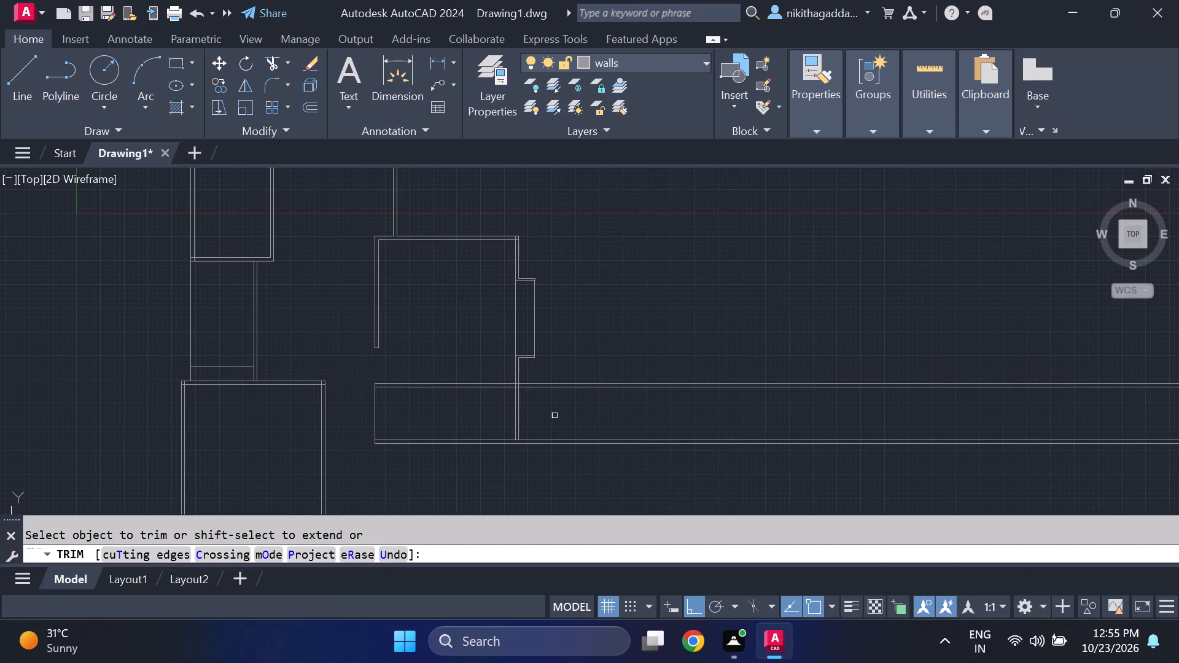
middle_drag(554, 415, 577, 464)
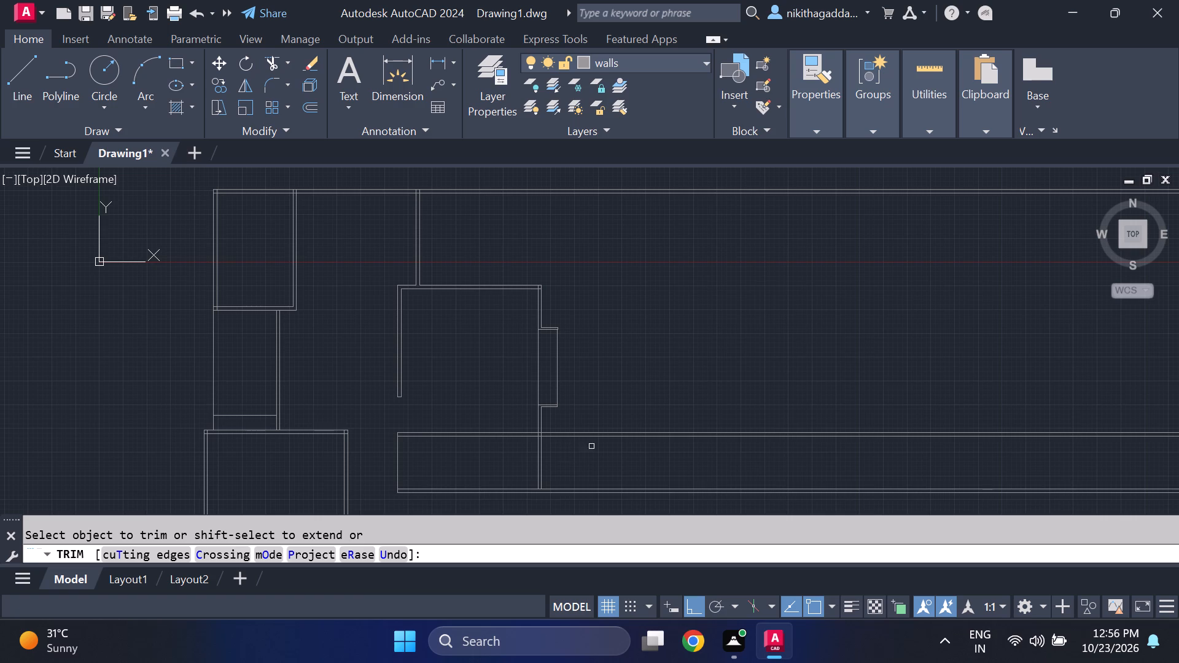
Trim both lines of the plan's topmost horizontal wall where they run on past the vertical wall above the recessed room.
middle_drag(607, 446, 541, 359)
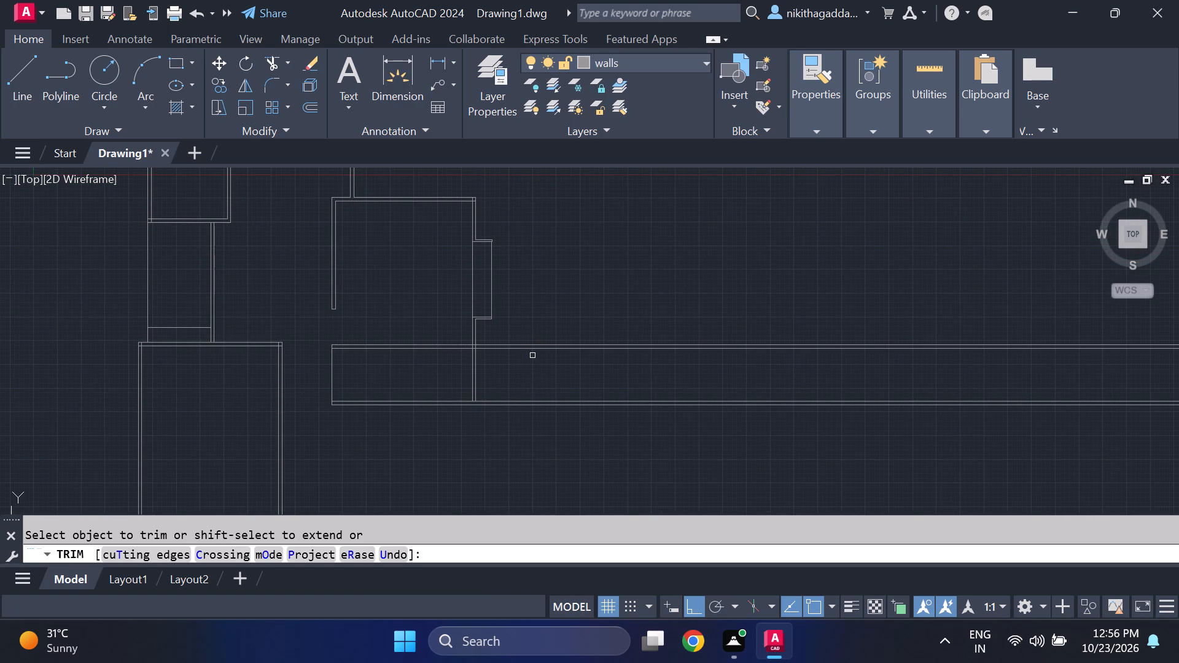
scroll(529, 361, down, 1)
middle_drag(529, 375, 528, 426)
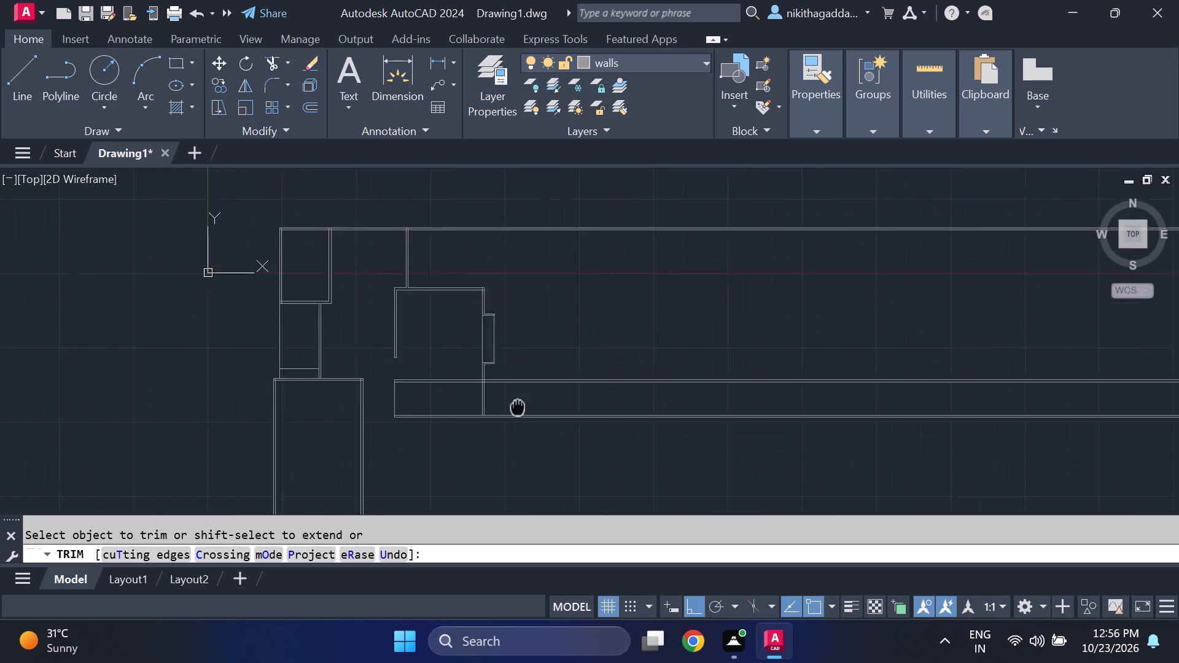
middle_drag(528, 426, 534, 451)
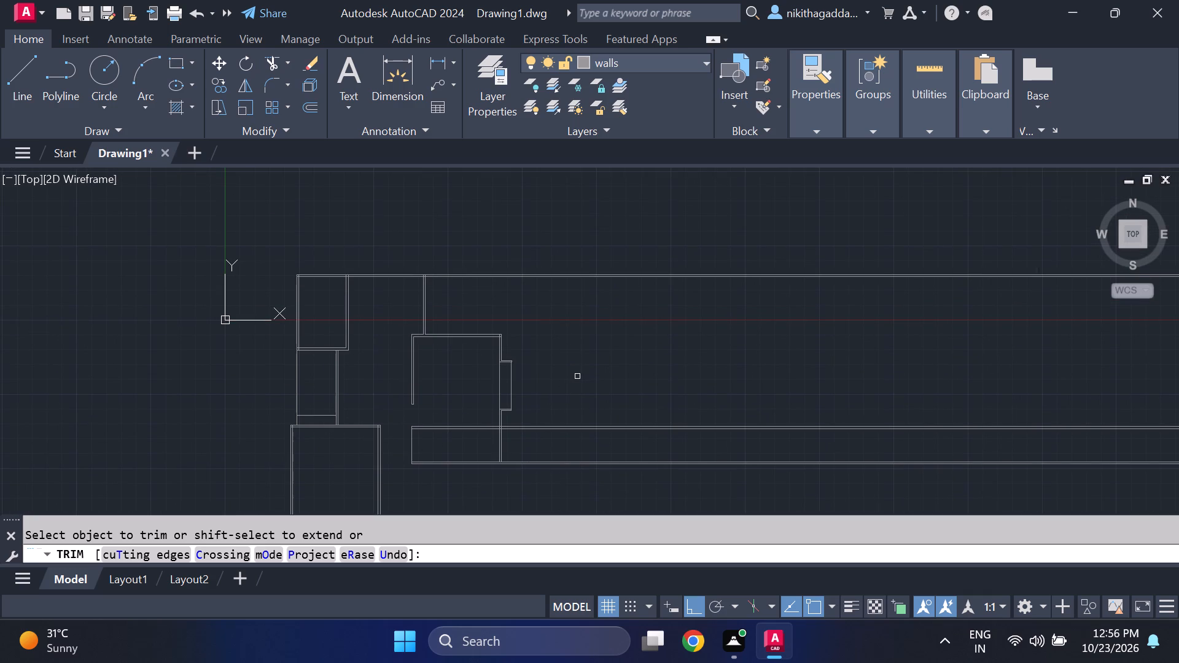
text(tr)
key(Return)
drag(504, 222, 539, 305)
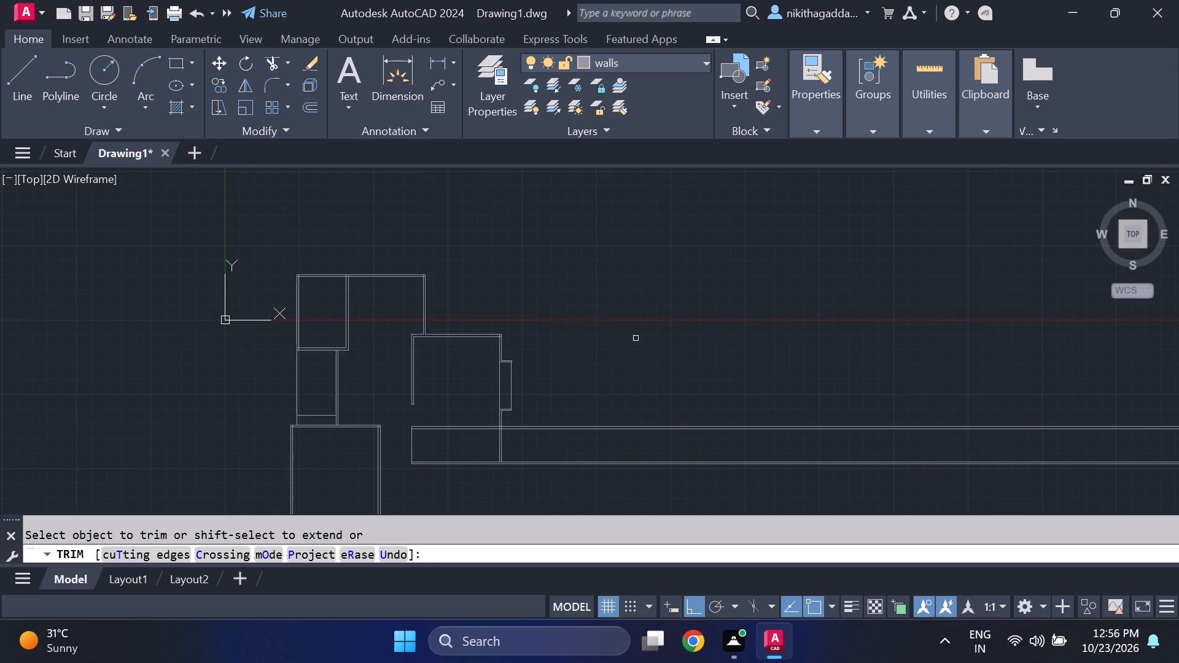
middle_drag(632, 341, 608, 306)
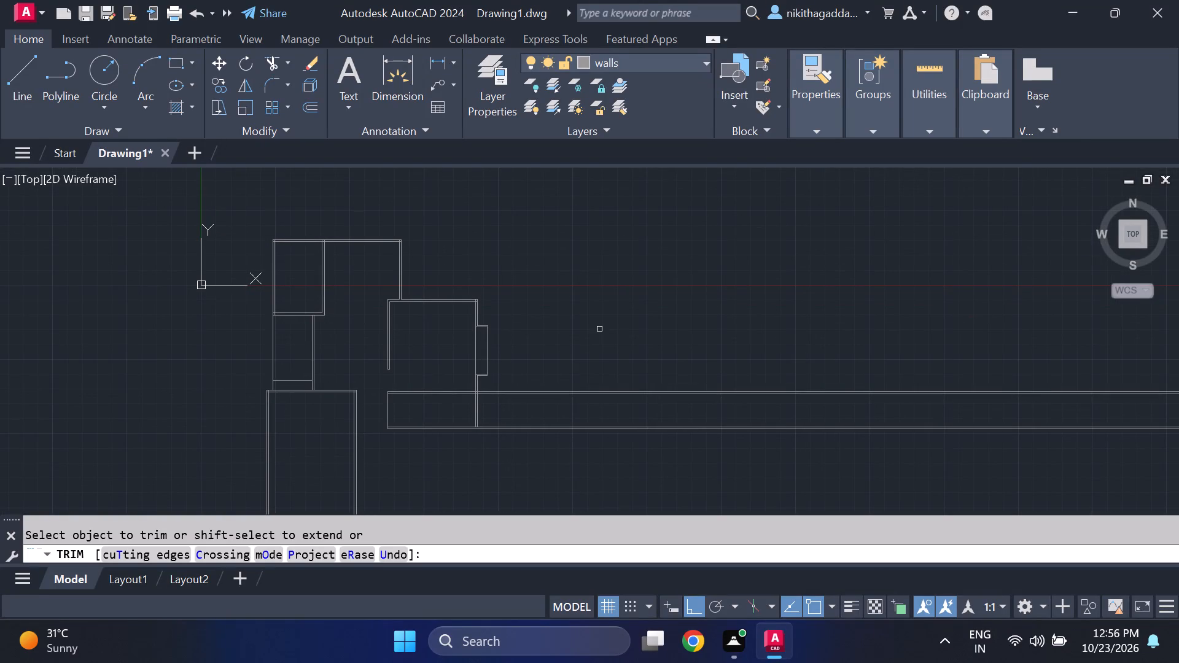
key(Escape)
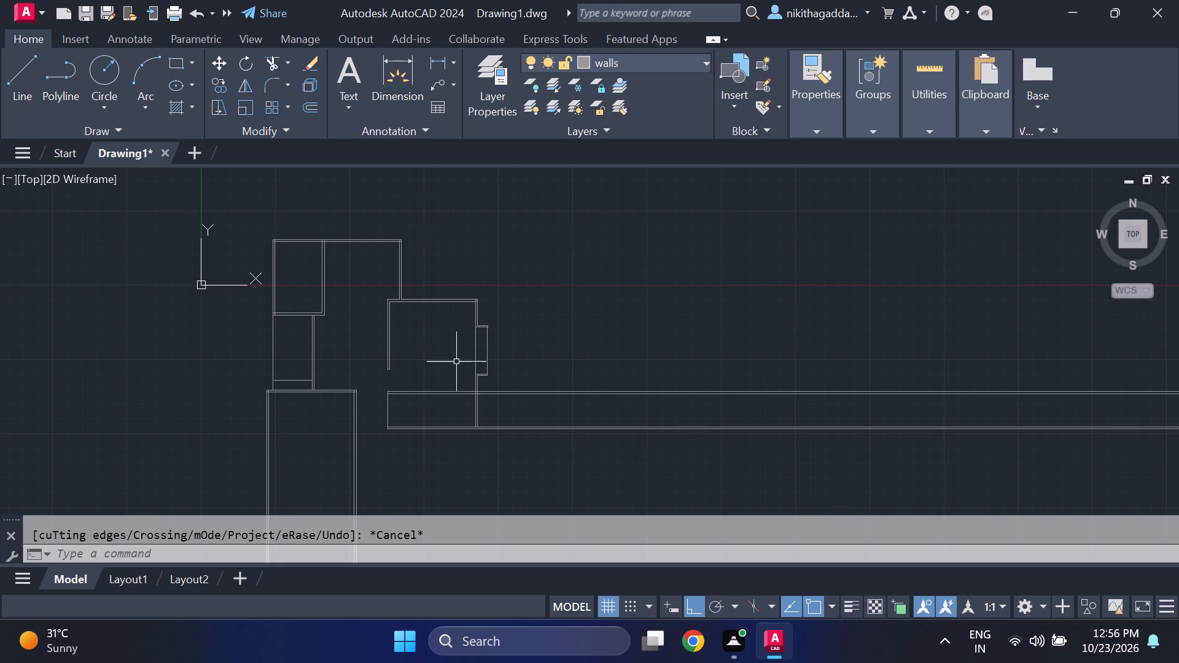
Trim both lines of the first horizontal wall below the recess where they run on past the vertical wall's right line.
middle_drag(455, 365, 482, 344)
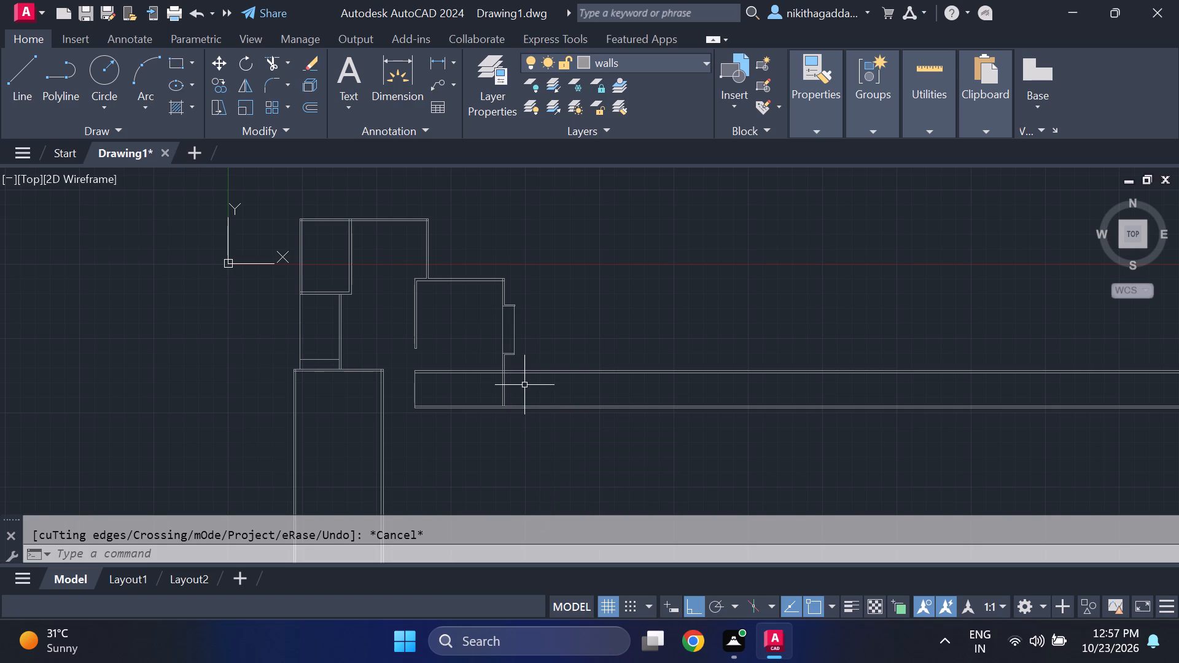
scroll(519, 406, up, 1)
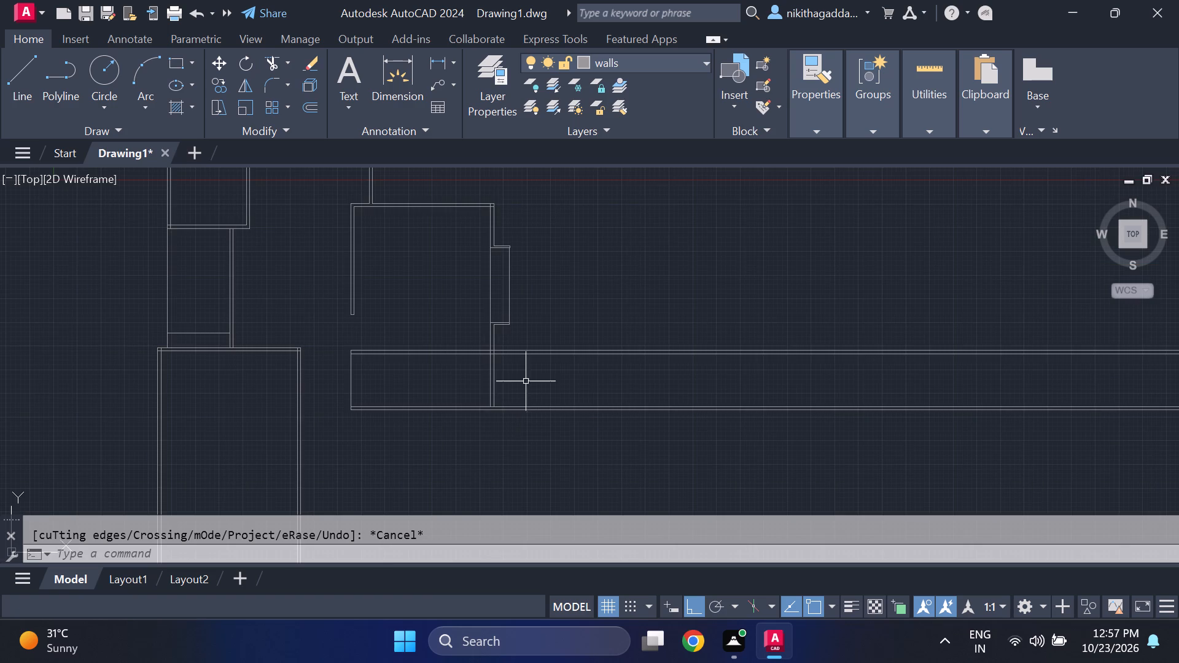
middle_drag(527, 380, 543, 452)
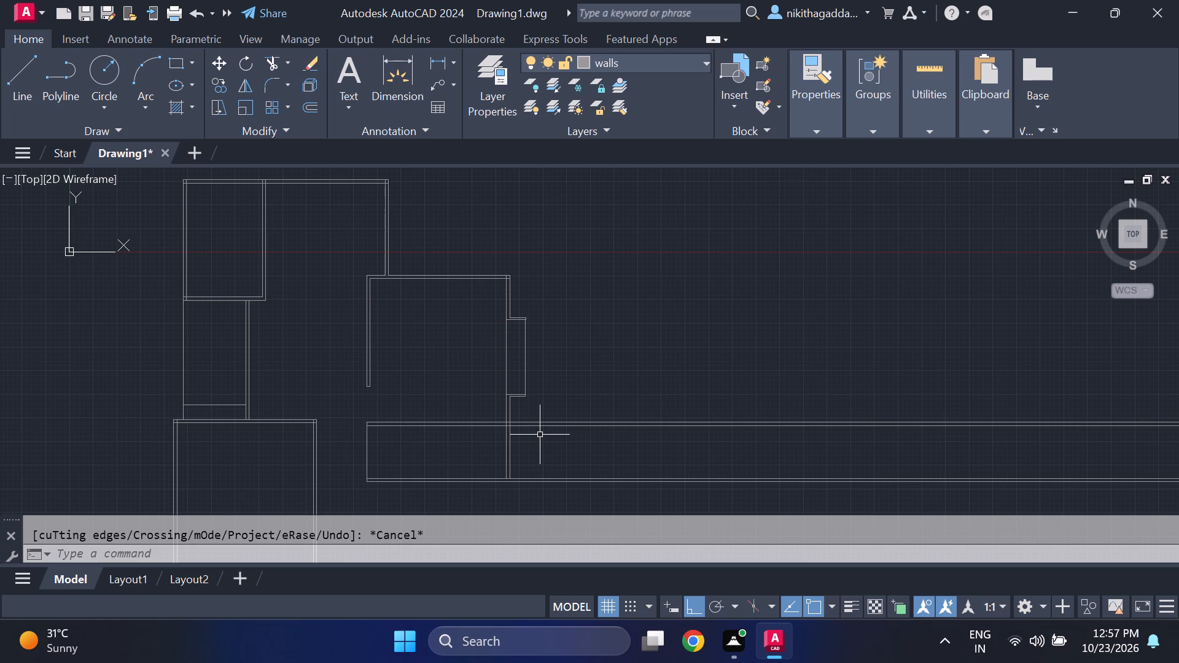
text(tr)
key(Return)
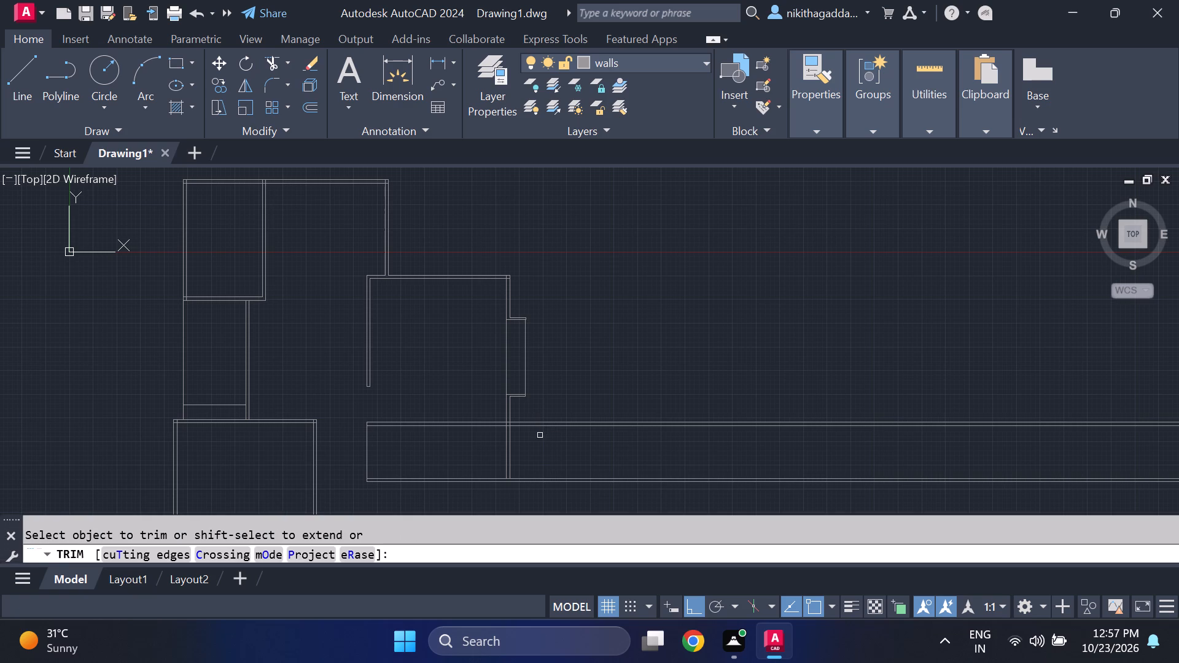
drag(594, 377, 600, 466)
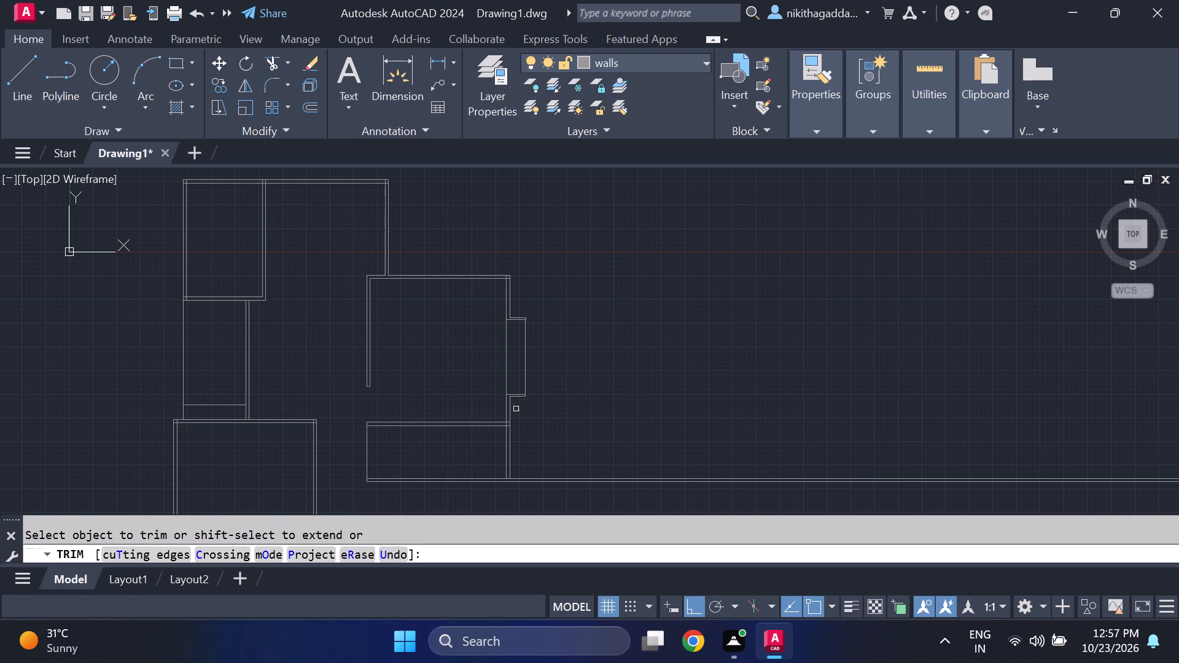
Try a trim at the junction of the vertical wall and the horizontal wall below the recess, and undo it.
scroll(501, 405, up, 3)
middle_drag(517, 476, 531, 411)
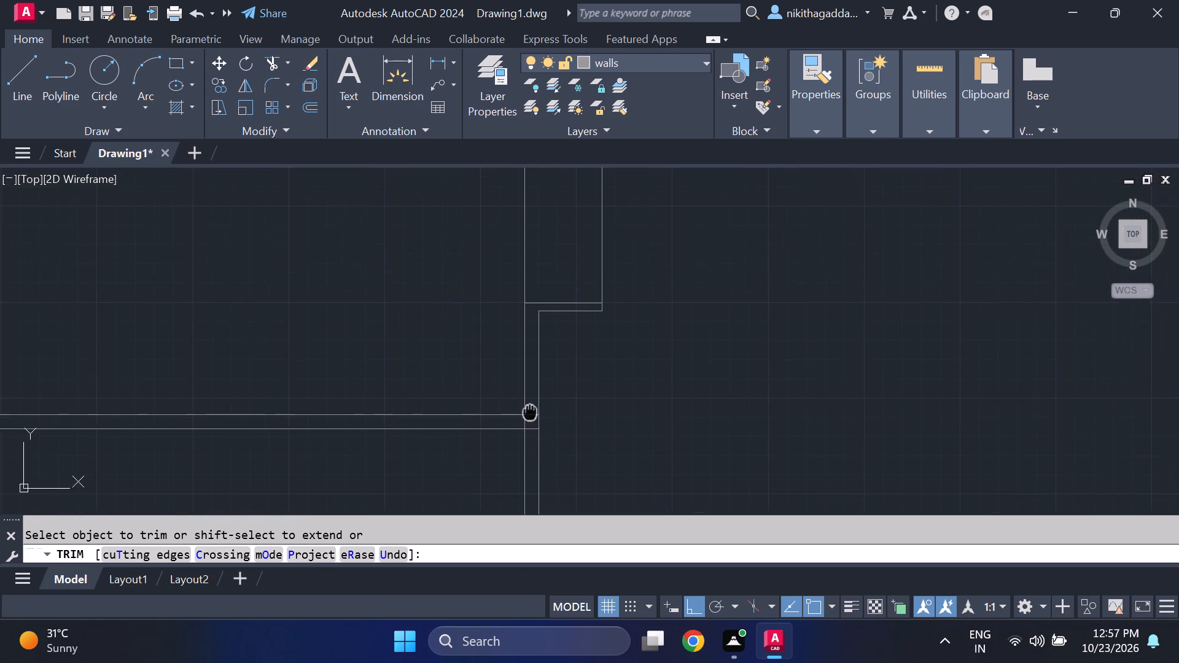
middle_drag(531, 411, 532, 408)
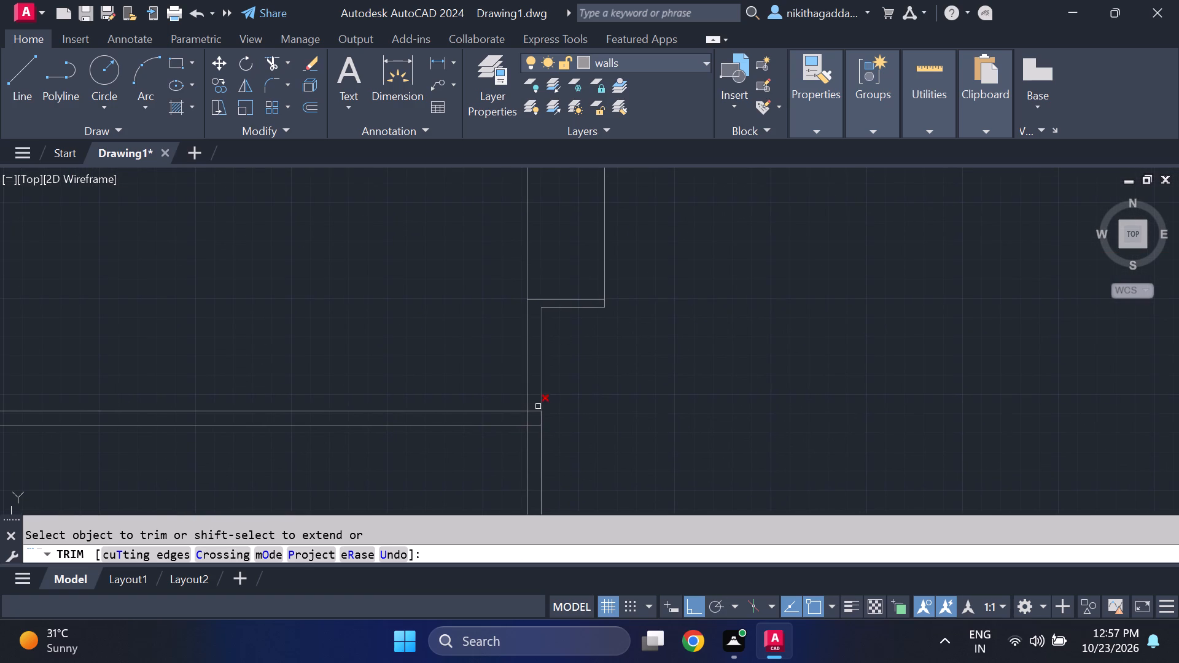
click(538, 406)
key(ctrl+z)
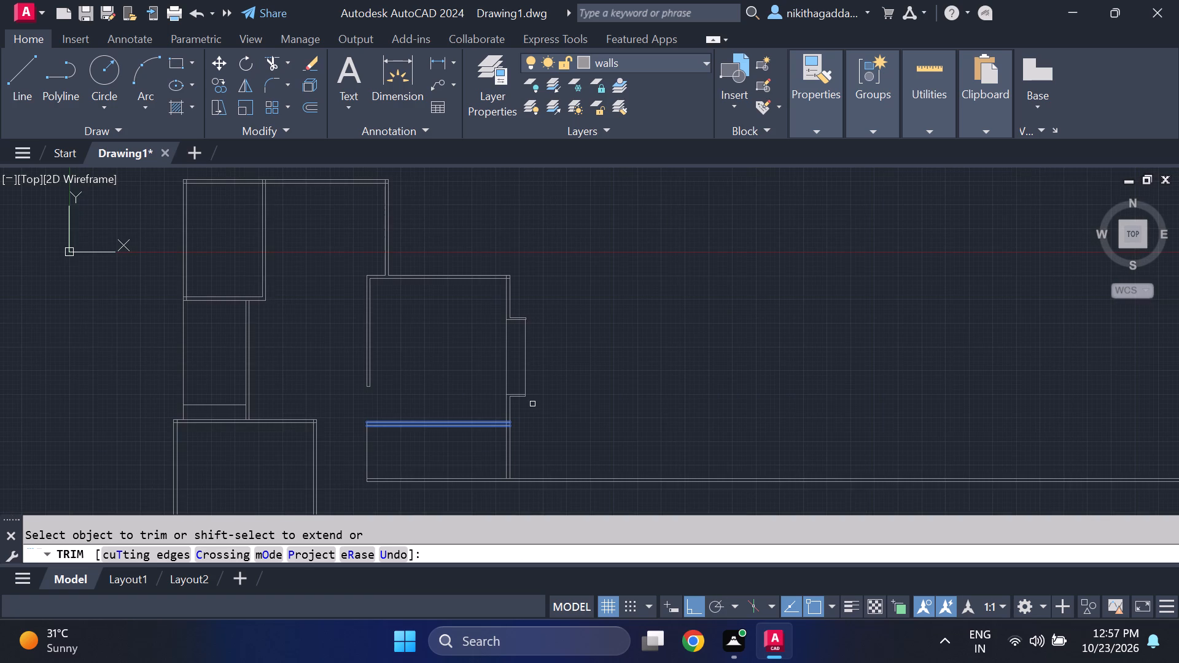
Trim the horizontal wall's upper line and the vertical wall's left line inside their junction below the recess.
scroll(500, 432, up, 3)
scroll(535, 396, up, 3)
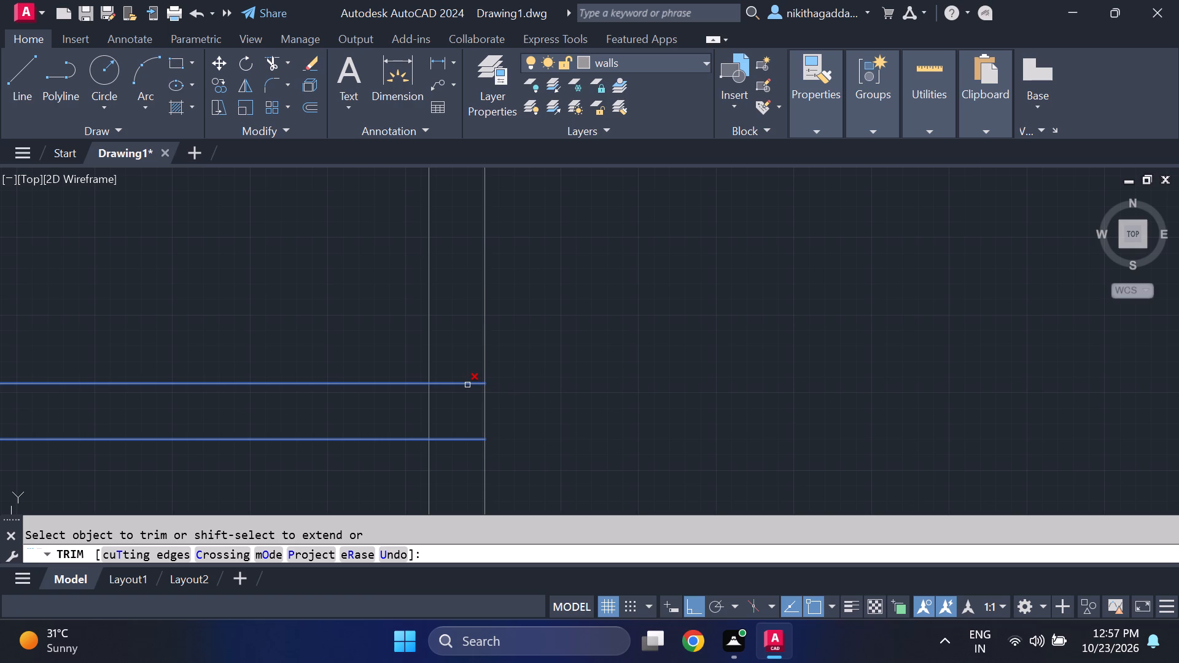
click(467, 385)
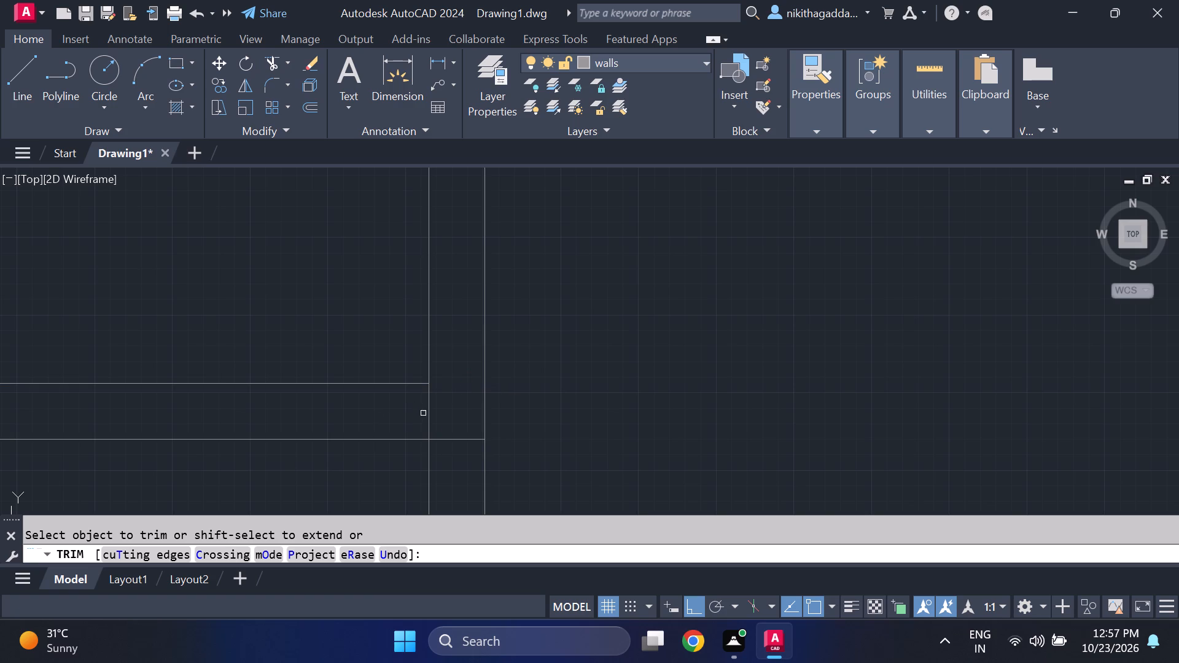
click(431, 417)
scroll(533, 346, down, 4)
scroll(617, 382, down, 2)
middle_drag(612, 384, 598, 392)
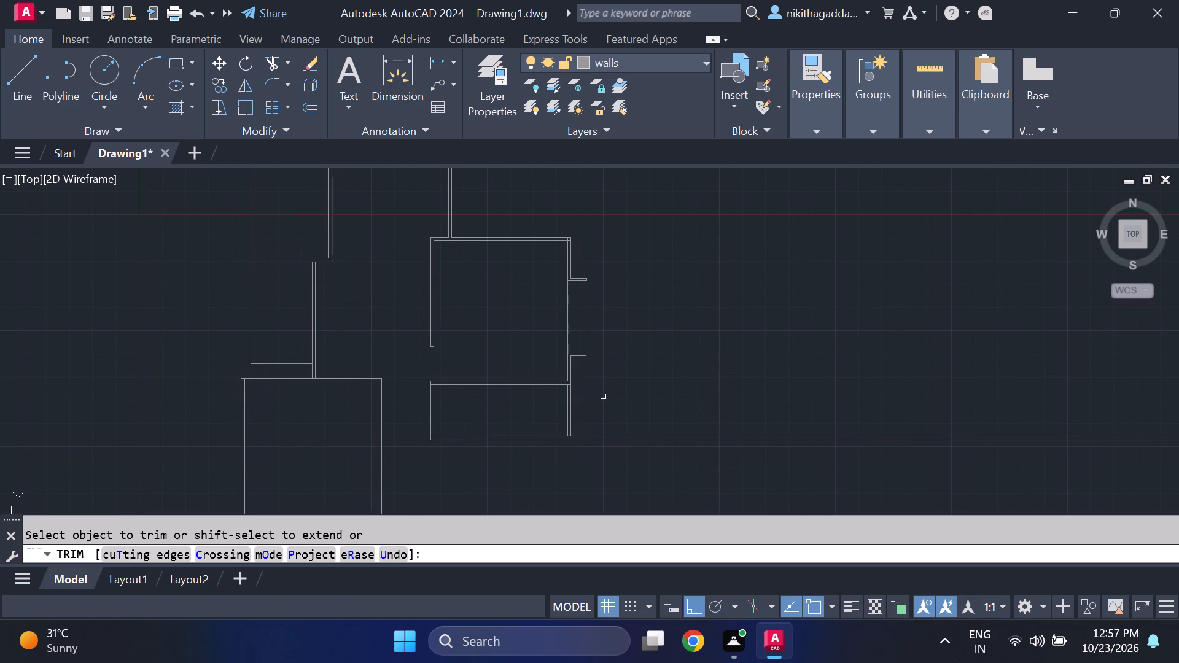
scroll(604, 397, up, 1)
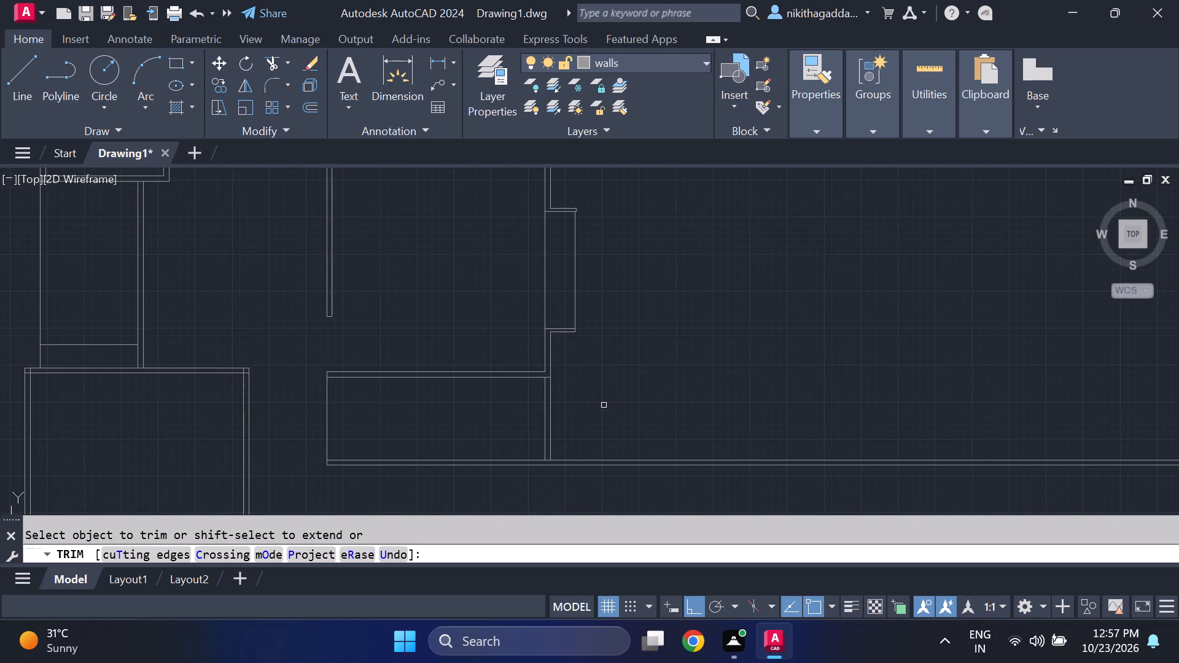
key(Escape)
Draw a short horizontal line across the vertical wall's thickness, between the recess and the horizontal wall below it.
scroll(650, 493, down, 2)
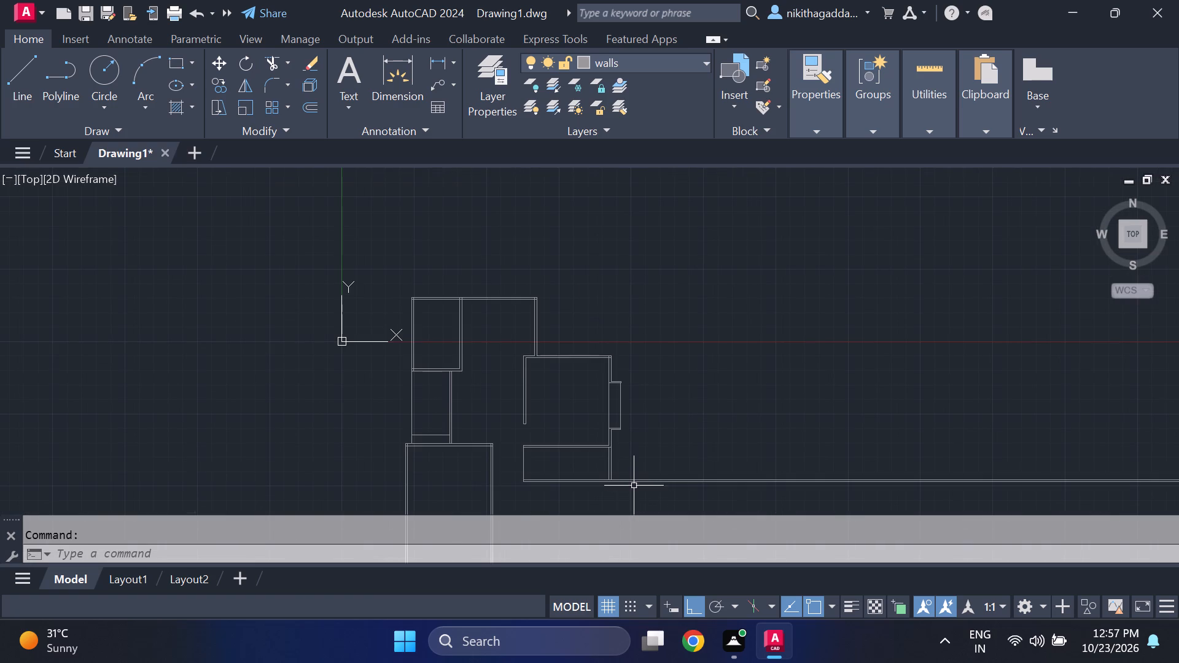
scroll(603, 451, up, 2)
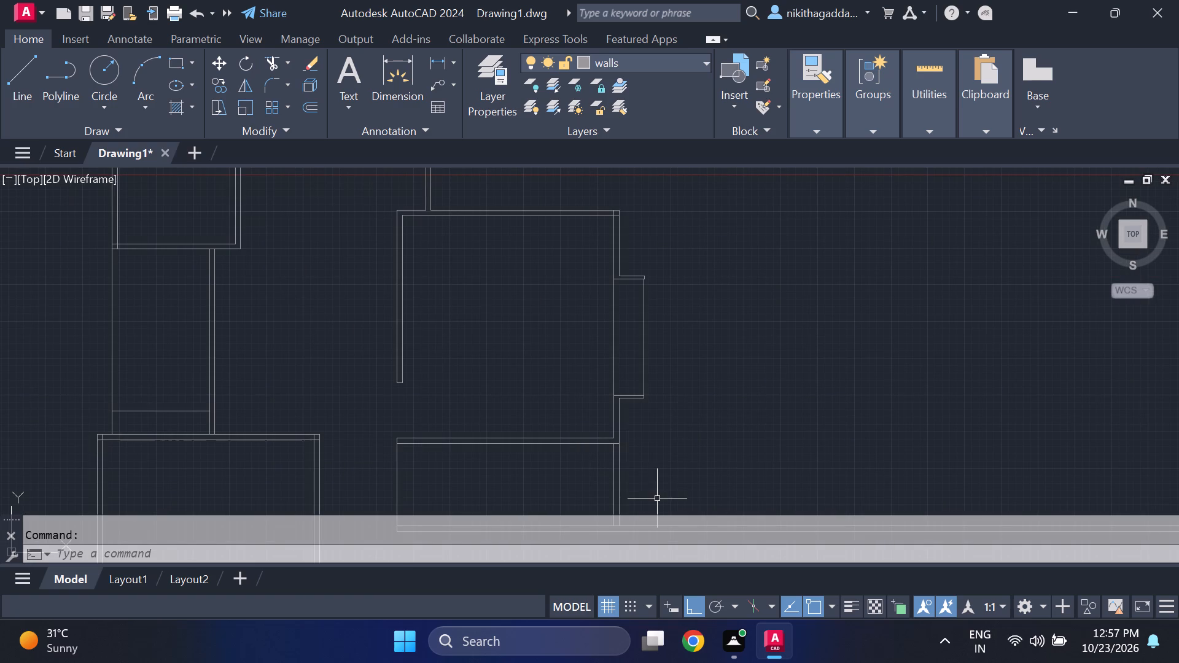
middle_drag(578, 450, 480, 401)
key(l)
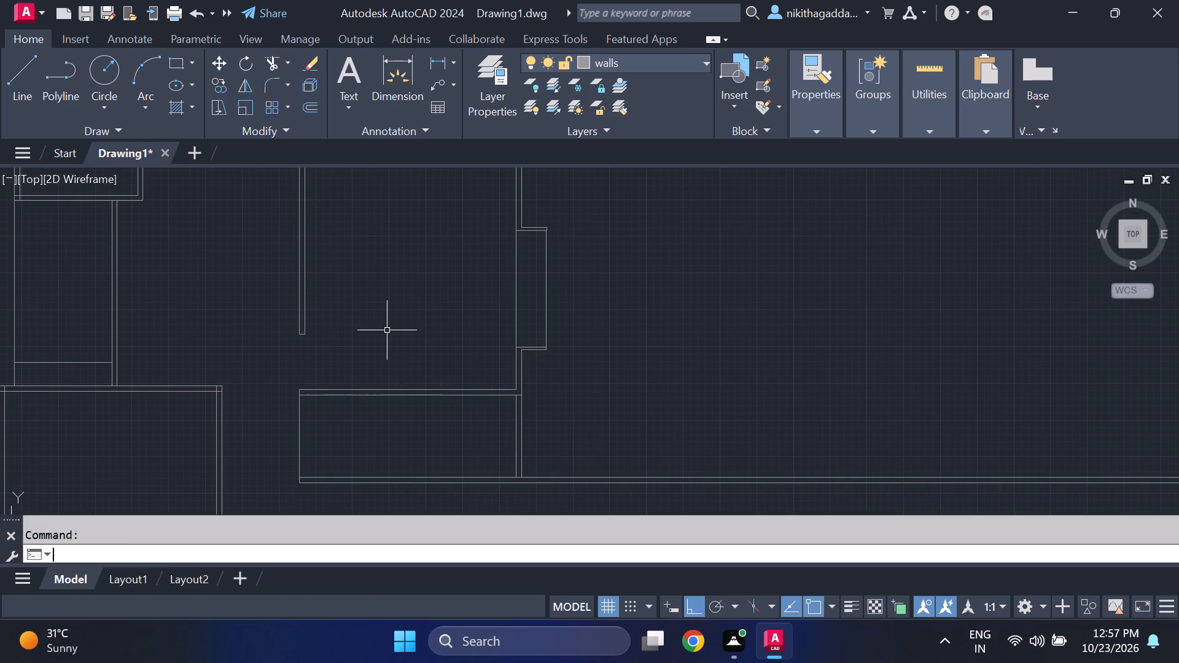
key(Return)
scroll(505, 407, up, 1)
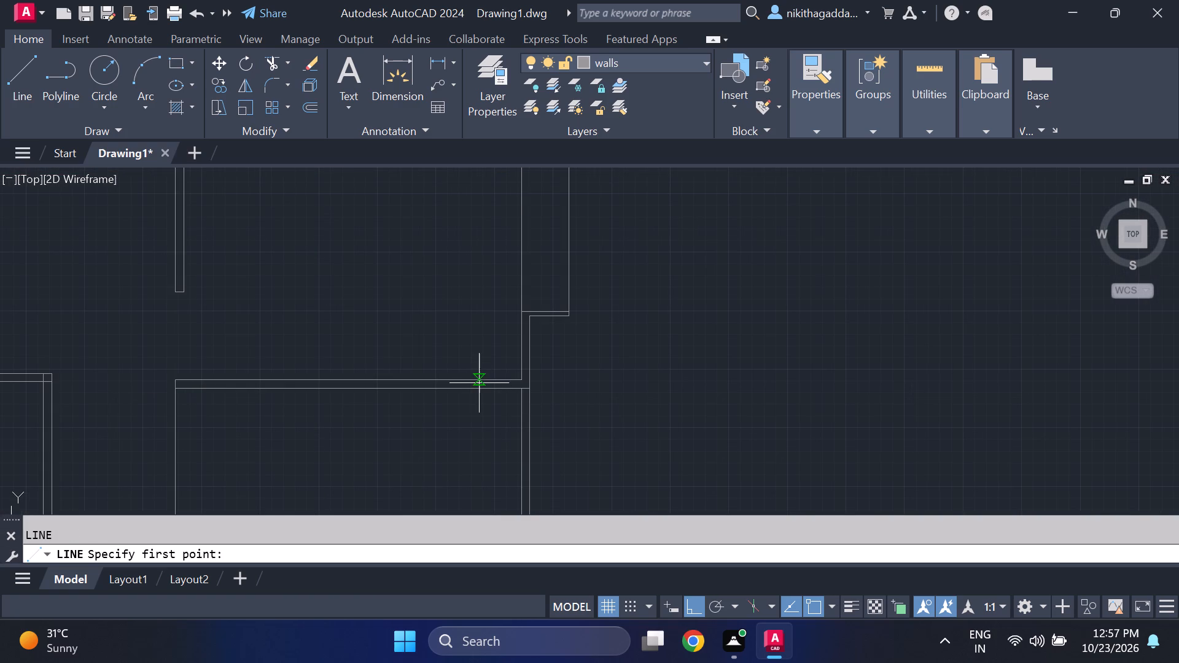
scroll(513, 360, down, 2)
scroll(510, 352, up, 3)
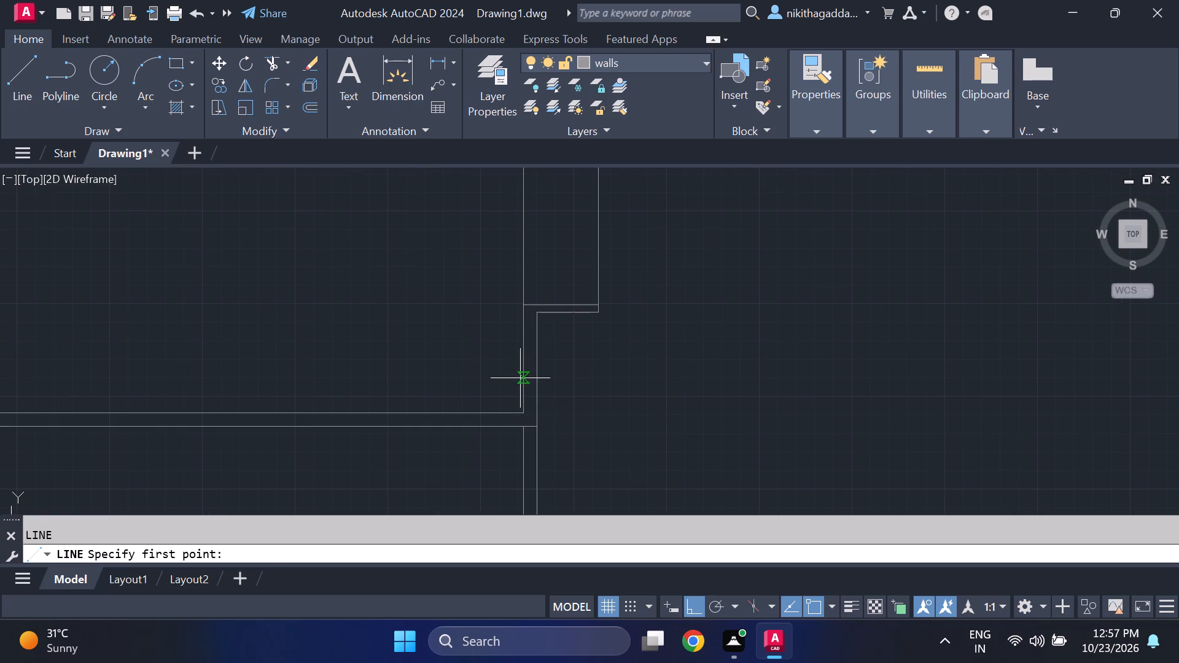
click(521, 379)
click(537, 382)
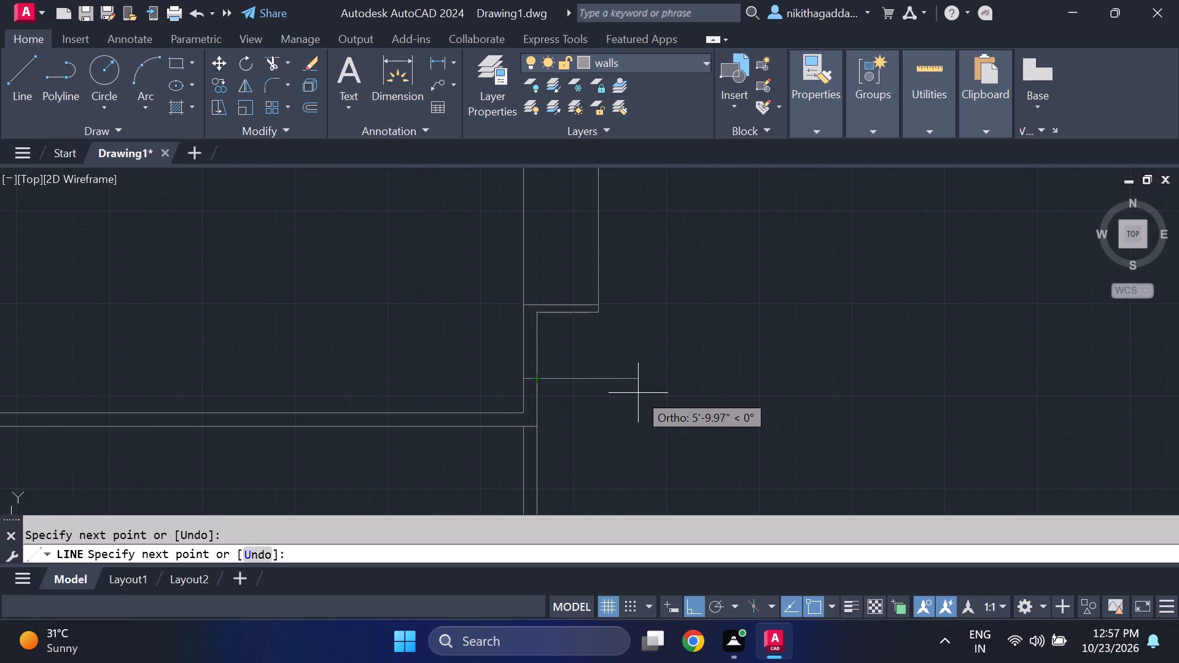
key(Return)
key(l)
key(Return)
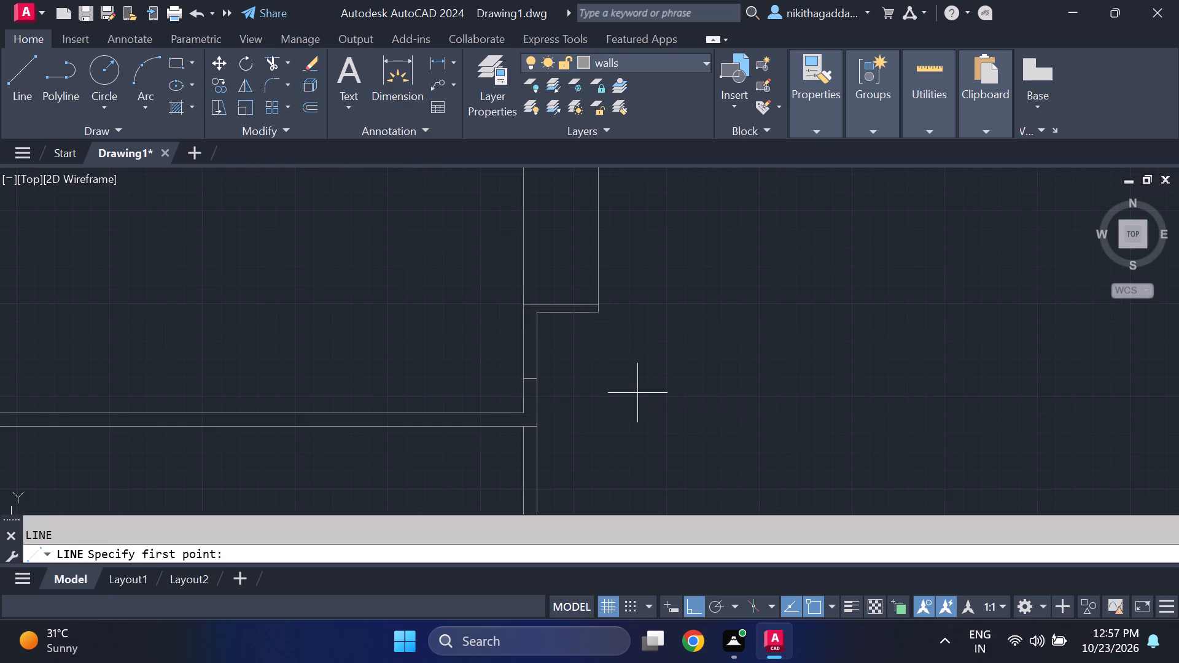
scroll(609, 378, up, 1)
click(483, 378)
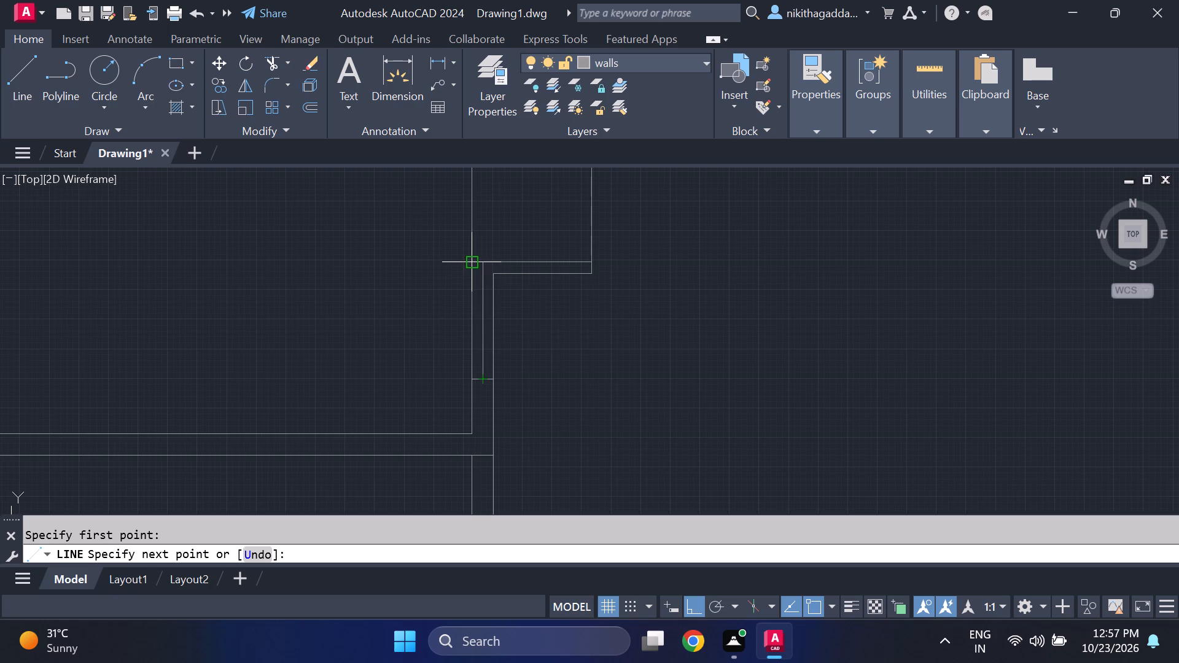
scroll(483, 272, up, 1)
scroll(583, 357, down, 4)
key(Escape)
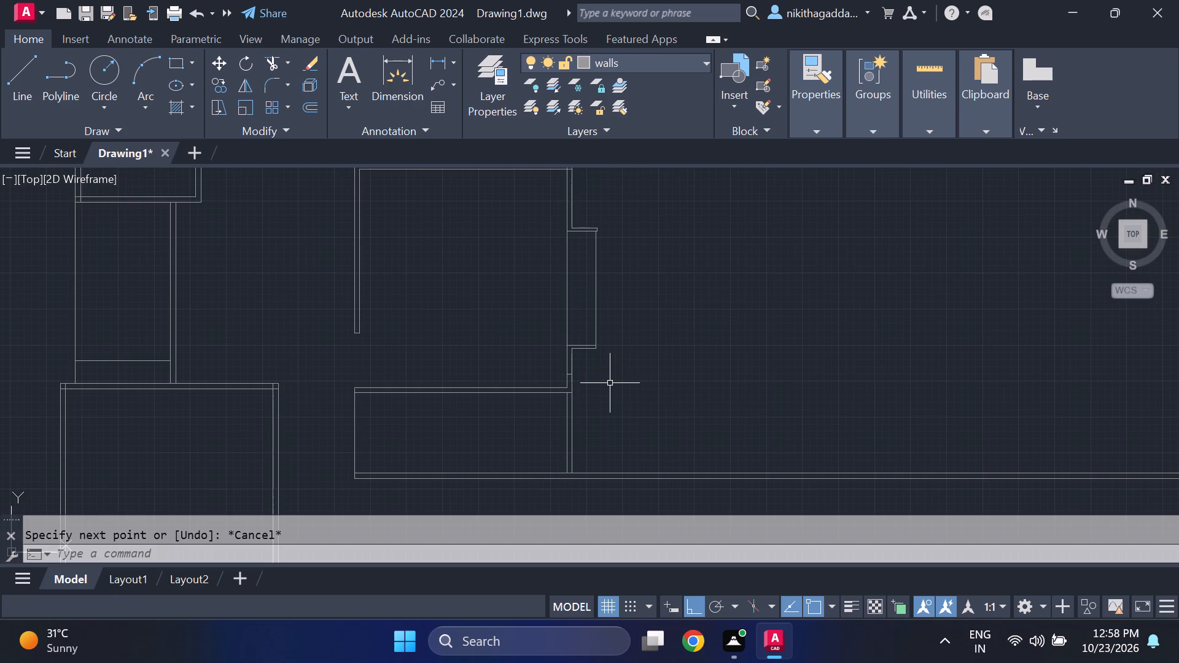
Move the short crosswise line straight down the vertical wall to about midway between the two lower horizontal walls.
scroll(574, 375, up, 2)
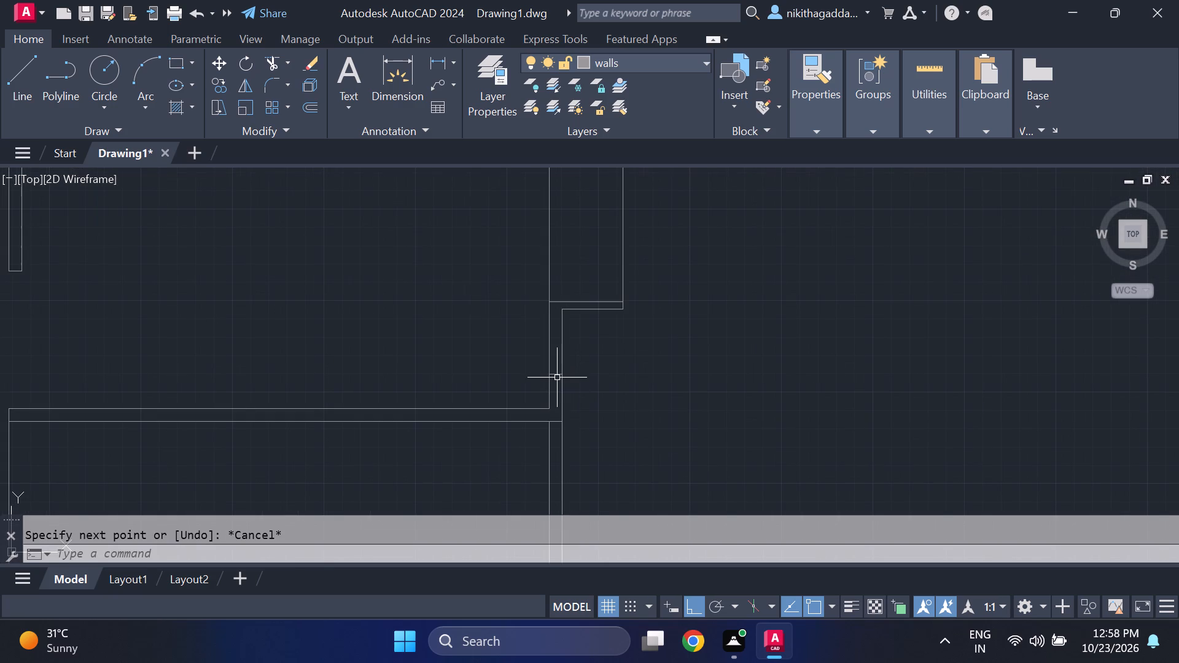
click(557, 377)
key(m)
key(Return)
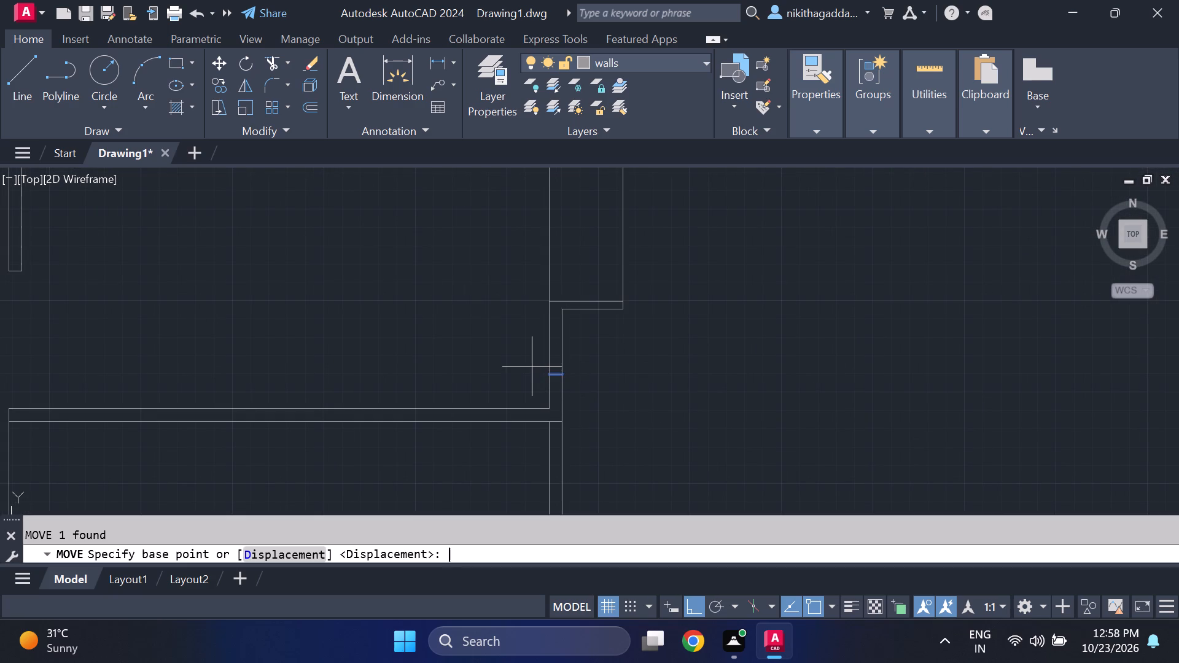
click(561, 373)
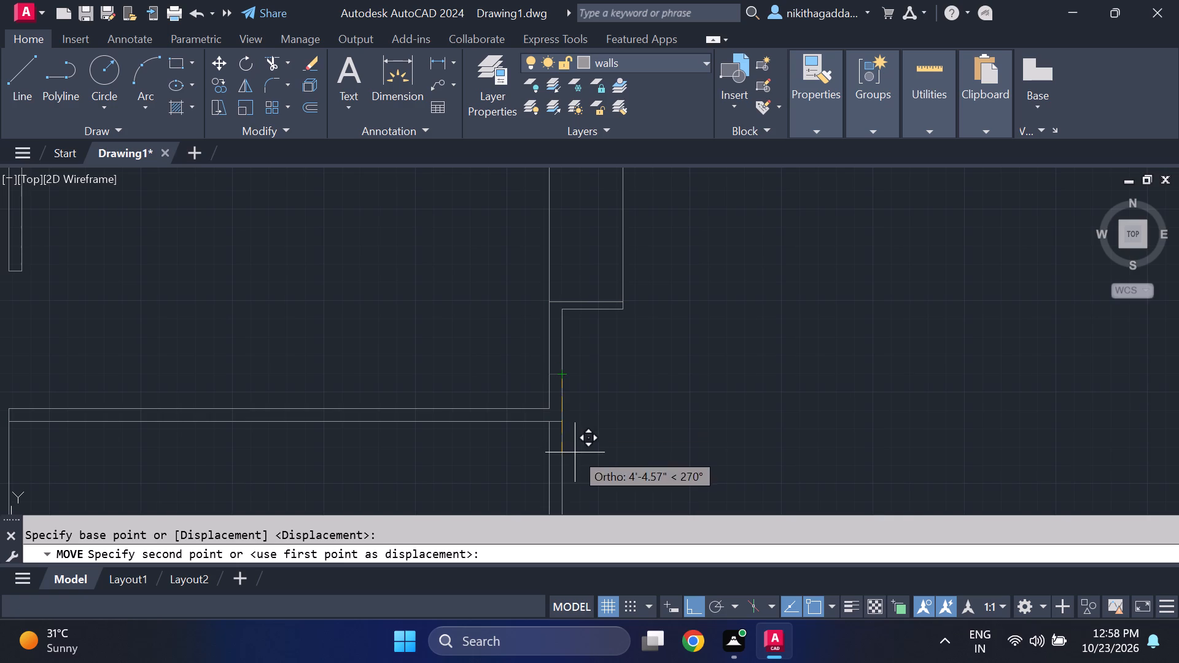
middle_drag(574, 454, 591, 321)
scroll(592, 327, up, 1)
scroll(554, 433, down, 3)
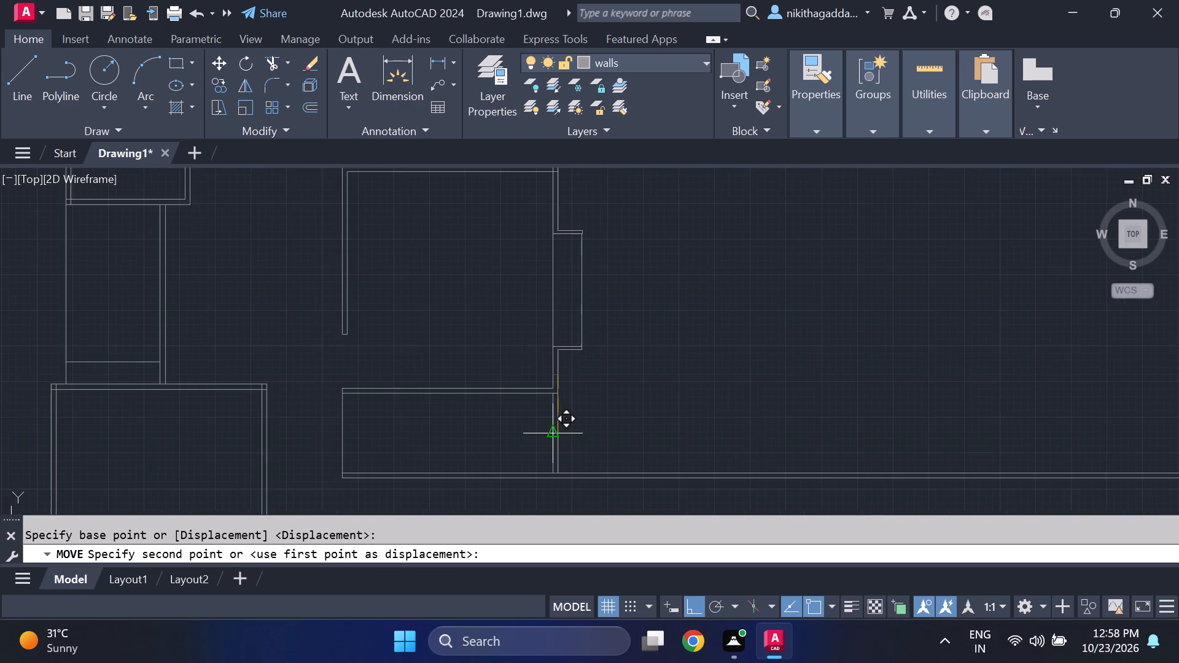
scroll(553, 433, up, 3)
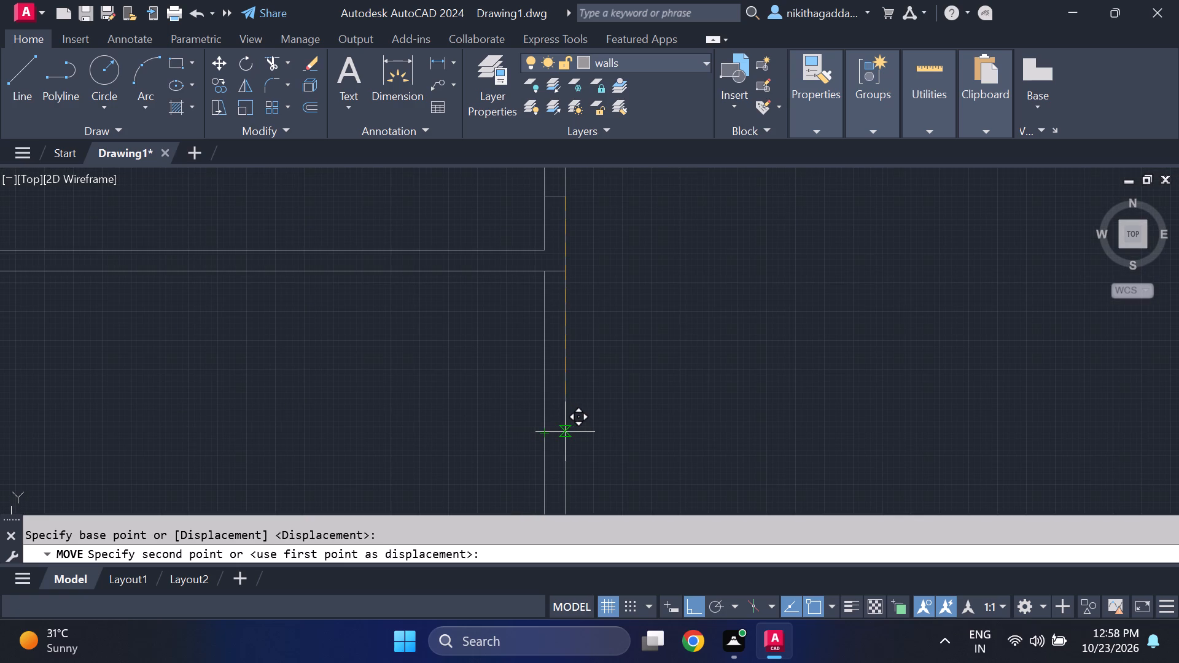
click(564, 428)
scroll(646, 341, down, 3)
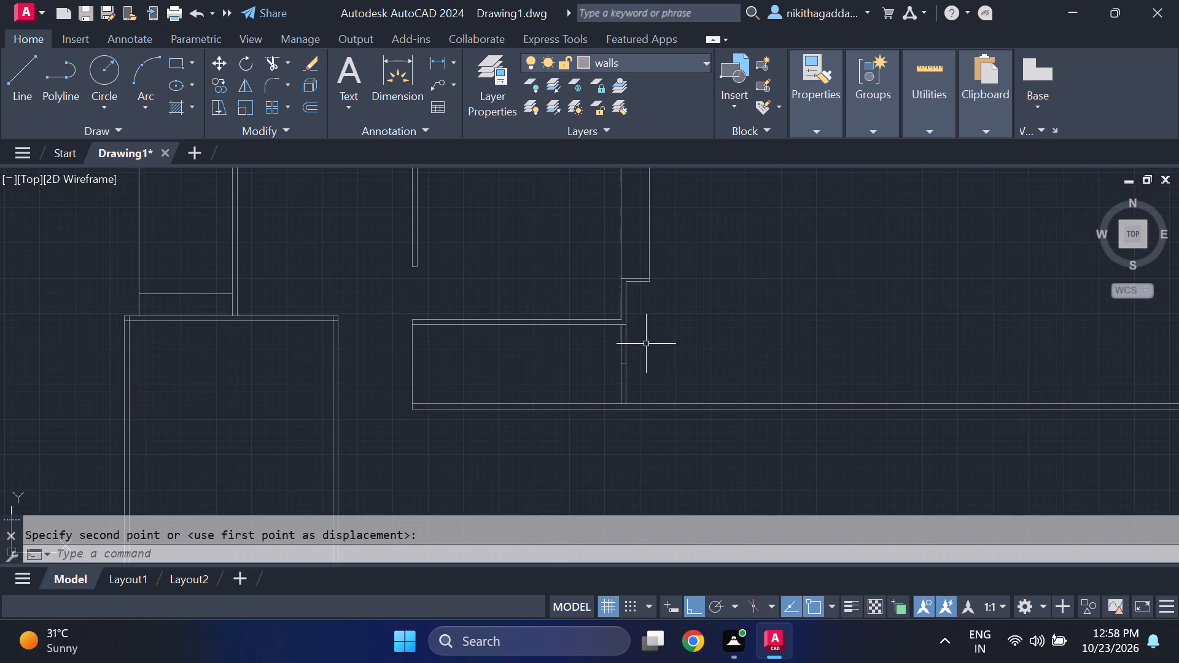
Draw a vertical centre line from the crosswise line's midpoint up to the lower line of the horizontal wall below the recess.
scroll(644, 350, up, 2)
key(l)
key(Return)
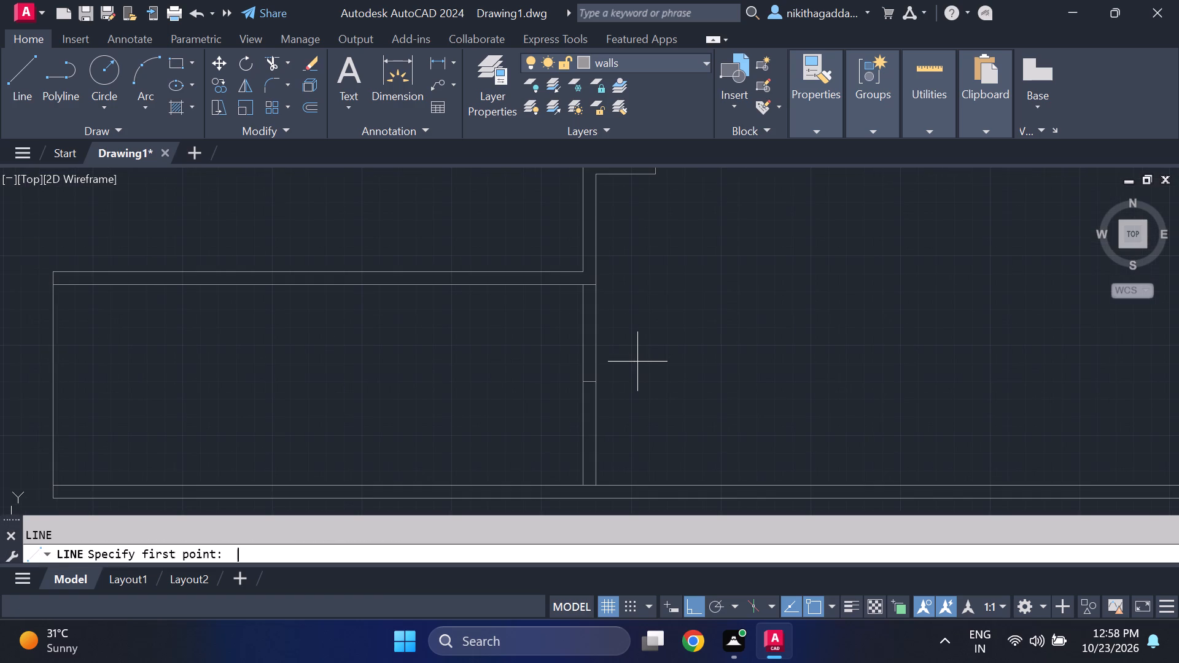
scroll(528, 398, up, 1)
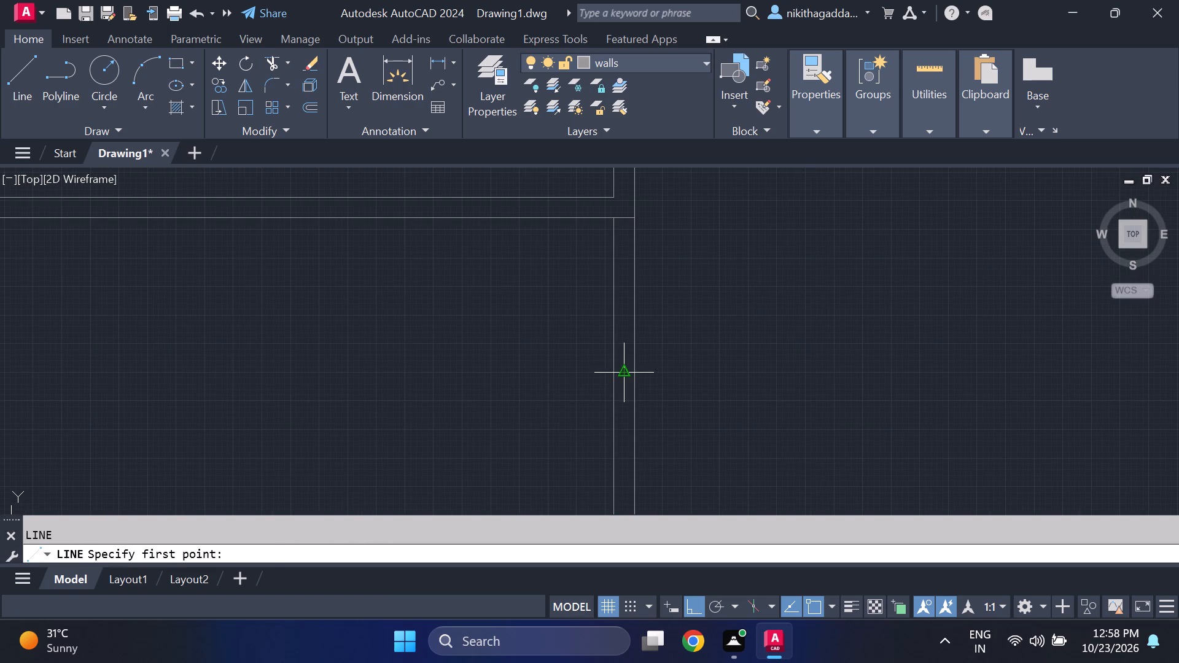
click(628, 371)
scroll(642, 222, up, 2)
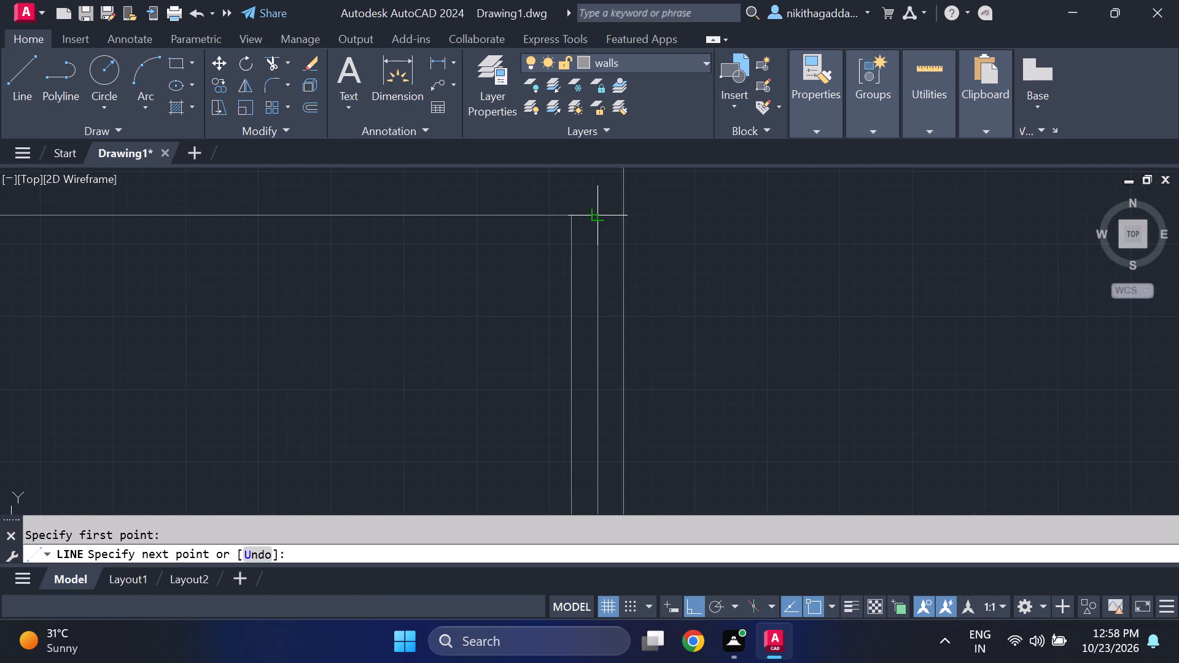
click(600, 220)
scroll(718, 279, down, 4)
scroll(774, 317, down, 1)
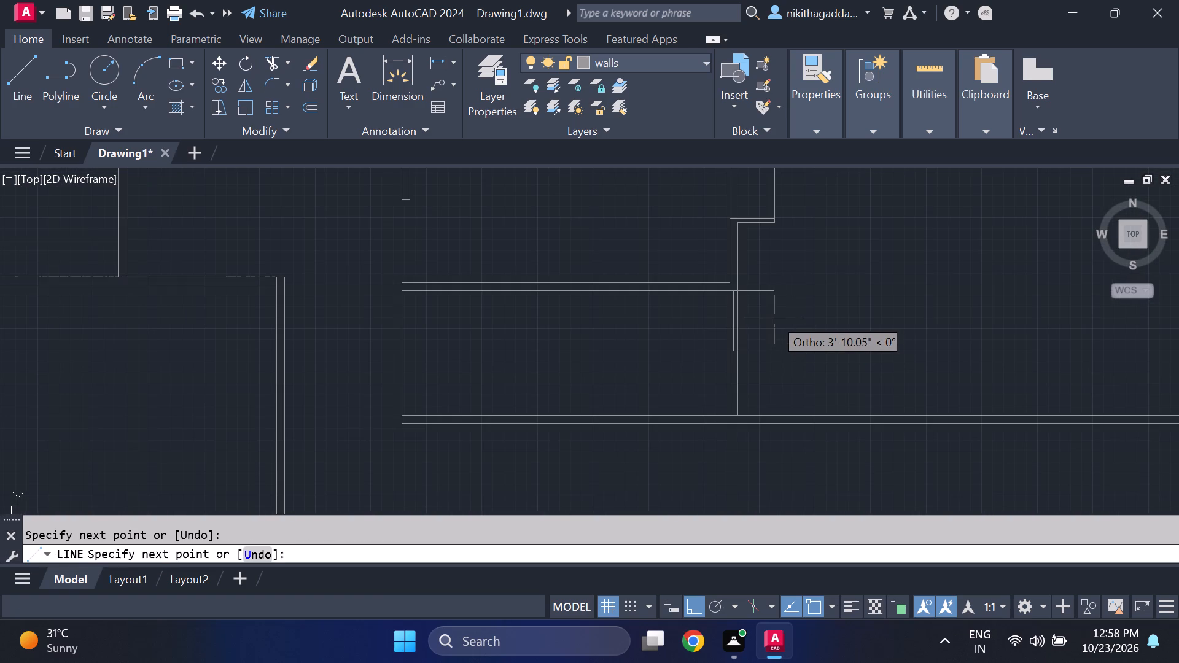
key(Escape)
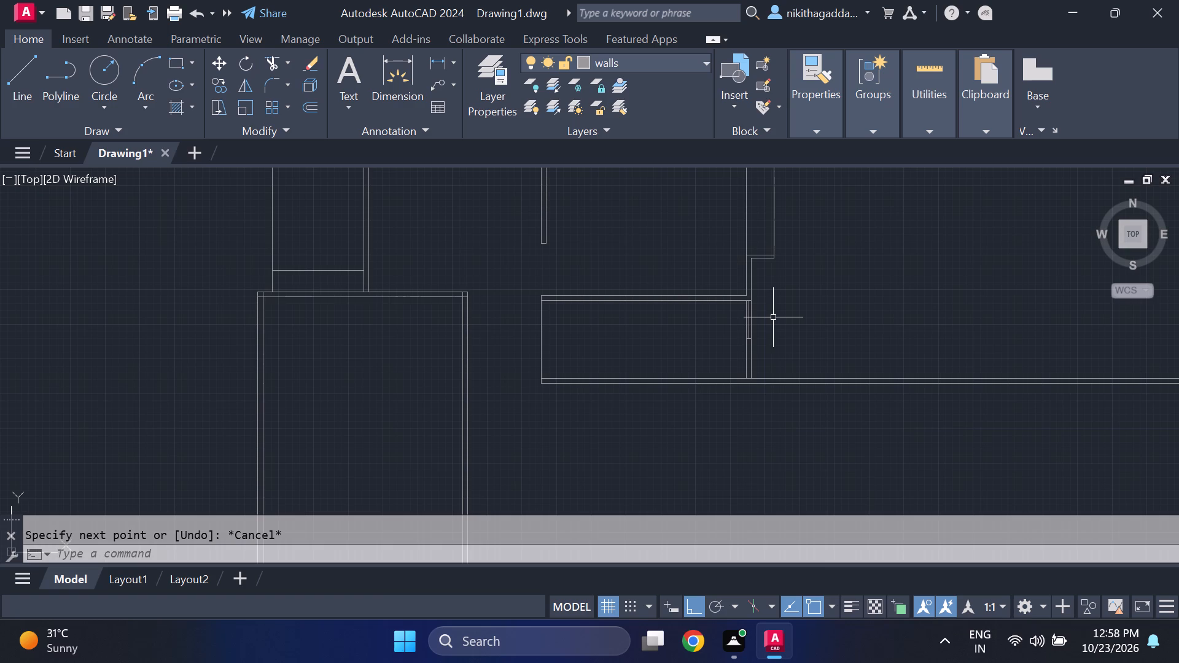
Trim away both vertical wall lines beside the new centre line, between the horizontal wall and the crosswise line.
scroll(696, 300, up, 3)
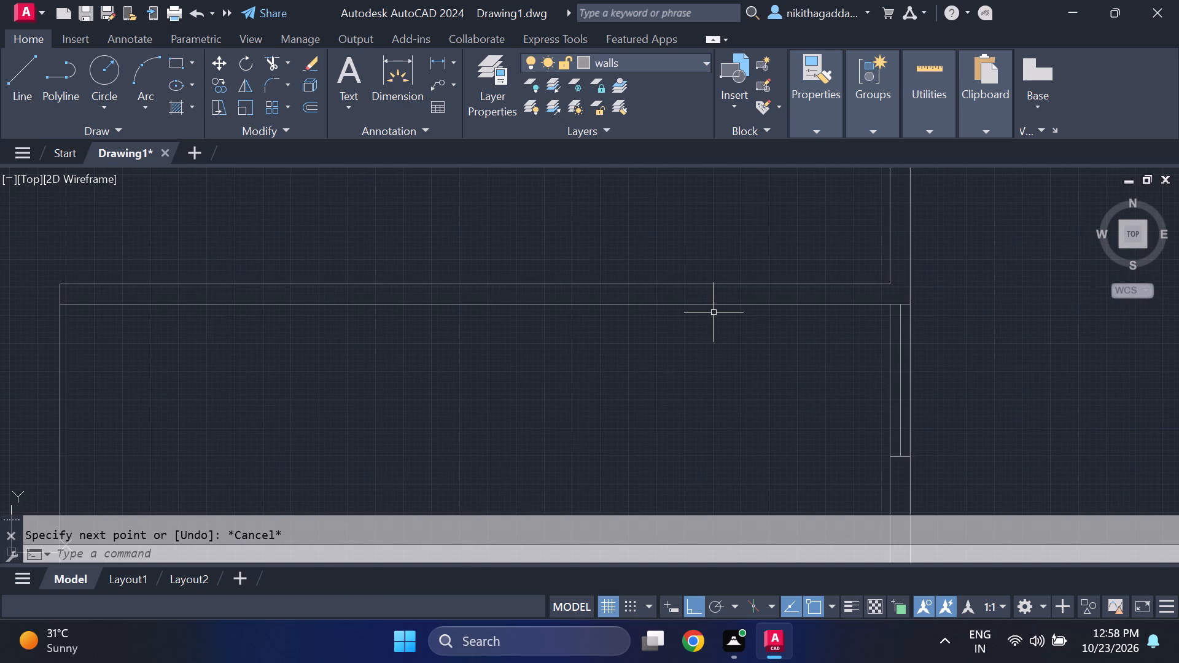
text(tr)
key(Return)
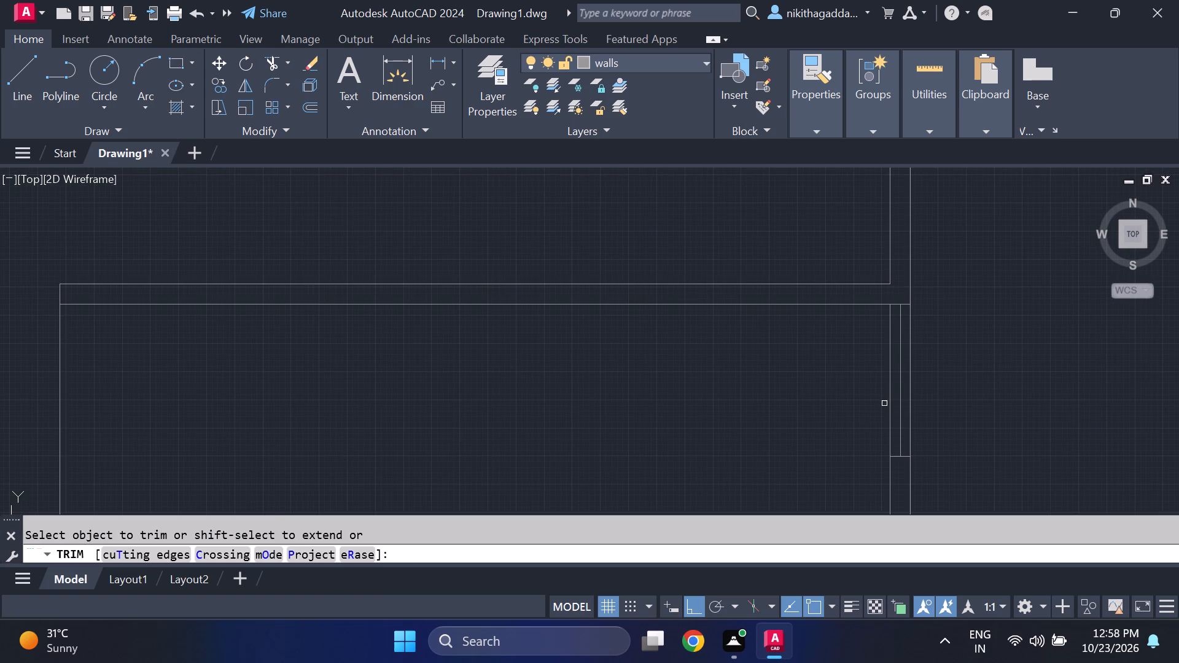
click(890, 384)
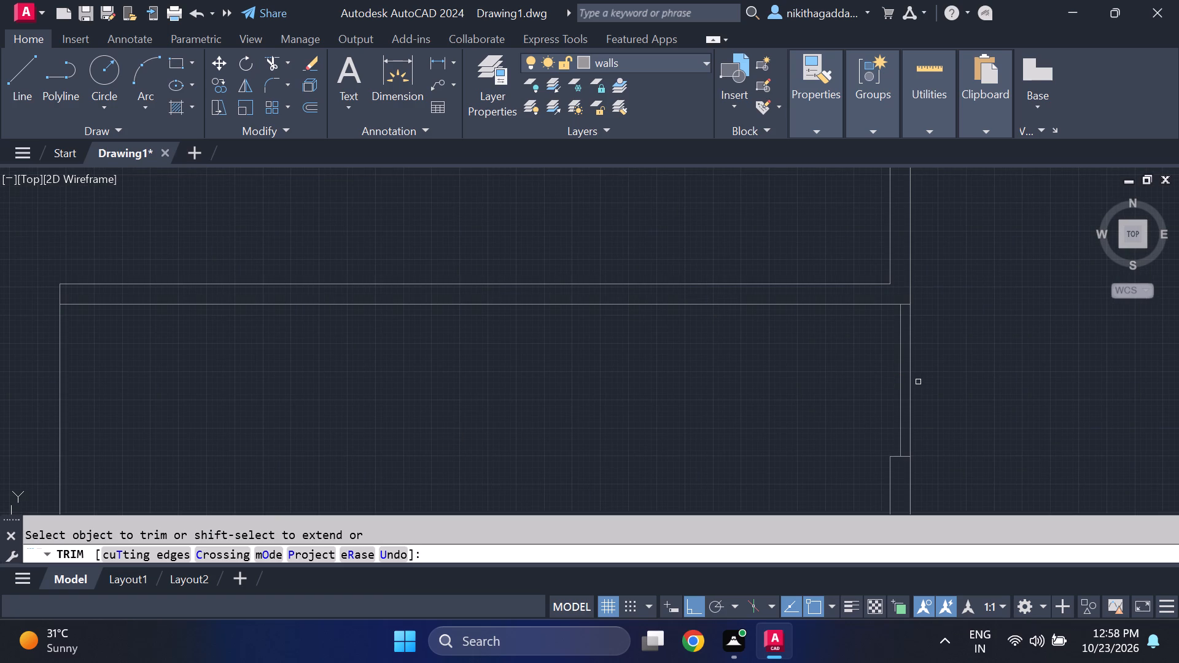
click(913, 376)
scroll(938, 343, down, 3)
middle_drag(805, 392, 712, 390)
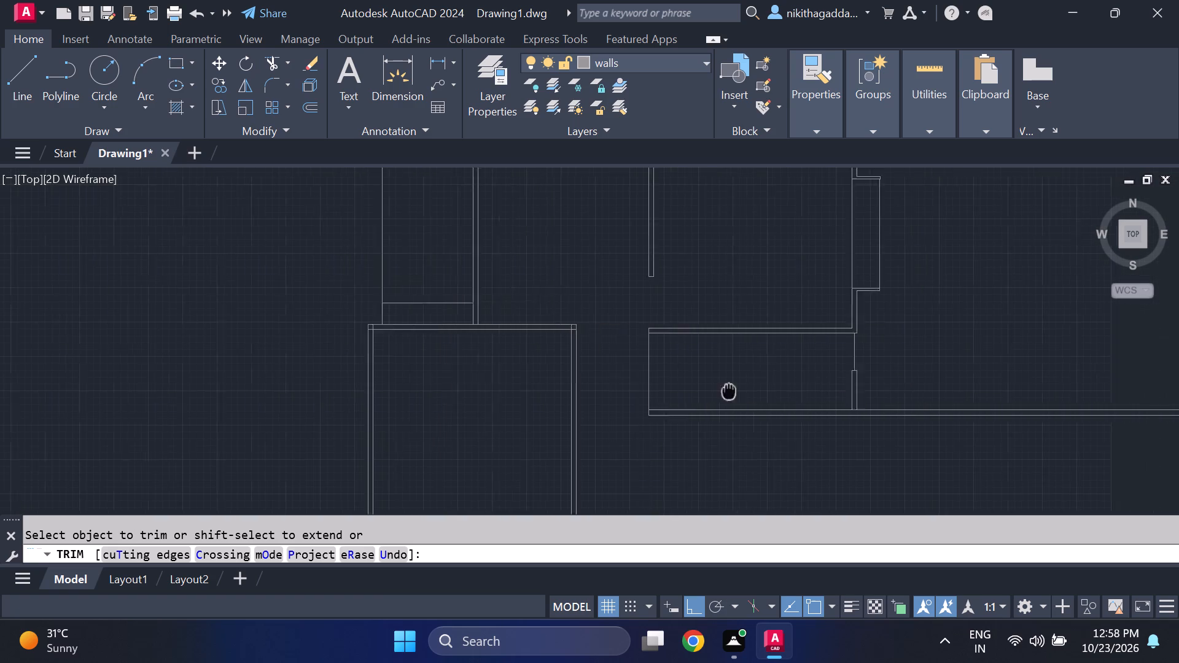
middle_drag(712, 390, 591, 362)
key(Escape)
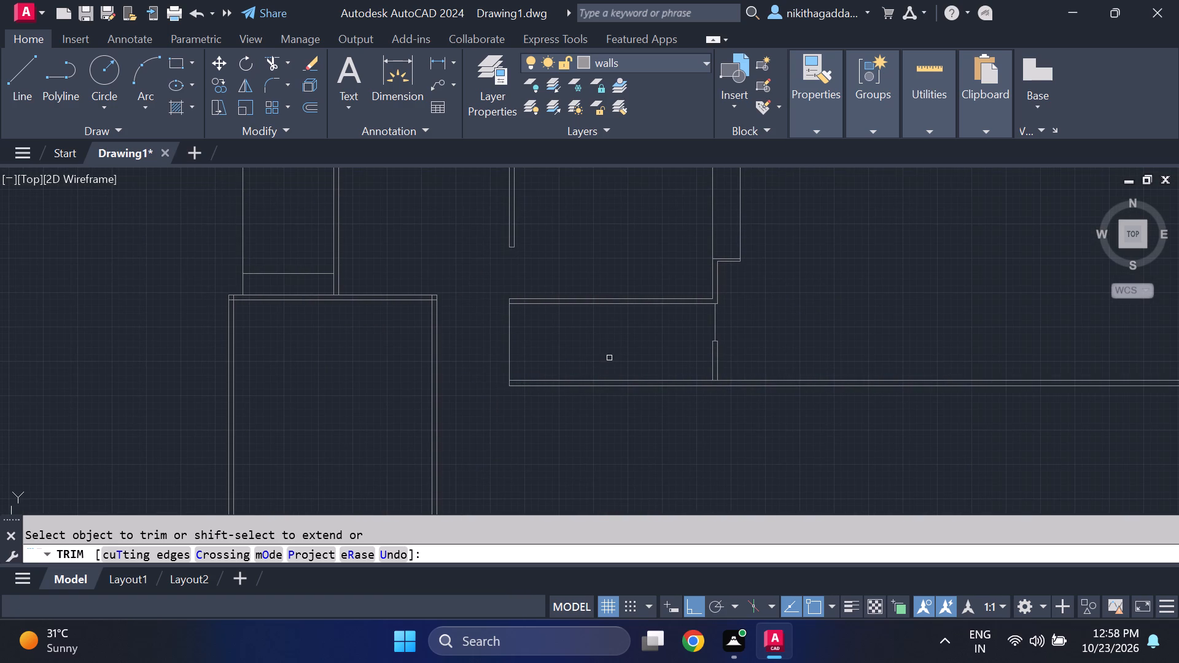
Examine the overall floor plan and the junctions at the top wall of the long lower-left room.
scroll(604, 351, down, 1)
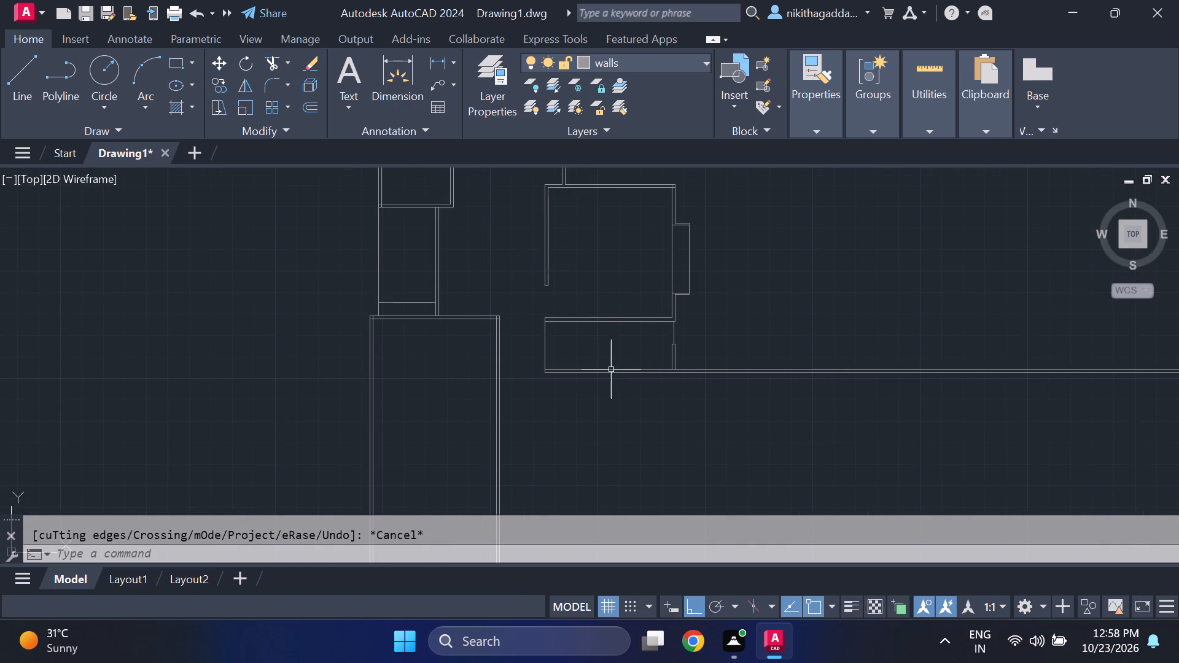
scroll(610, 373, down, 3)
scroll(574, 412, up, 2)
scroll(632, 375, up, 1)
middle_drag(632, 375, 652, 462)
scroll(652, 462, down, 2)
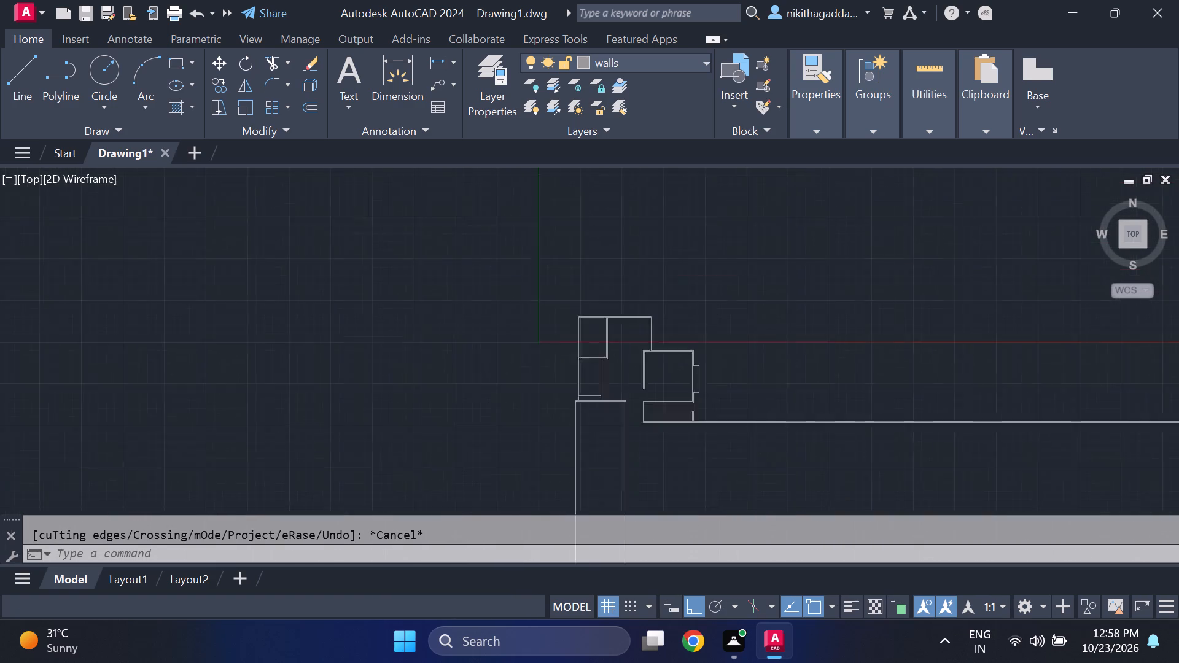
scroll(652, 463, down, 1)
scroll(664, 428, up, 2)
middle_drag(667, 444, 673, 343)
scroll(673, 343, up, 1)
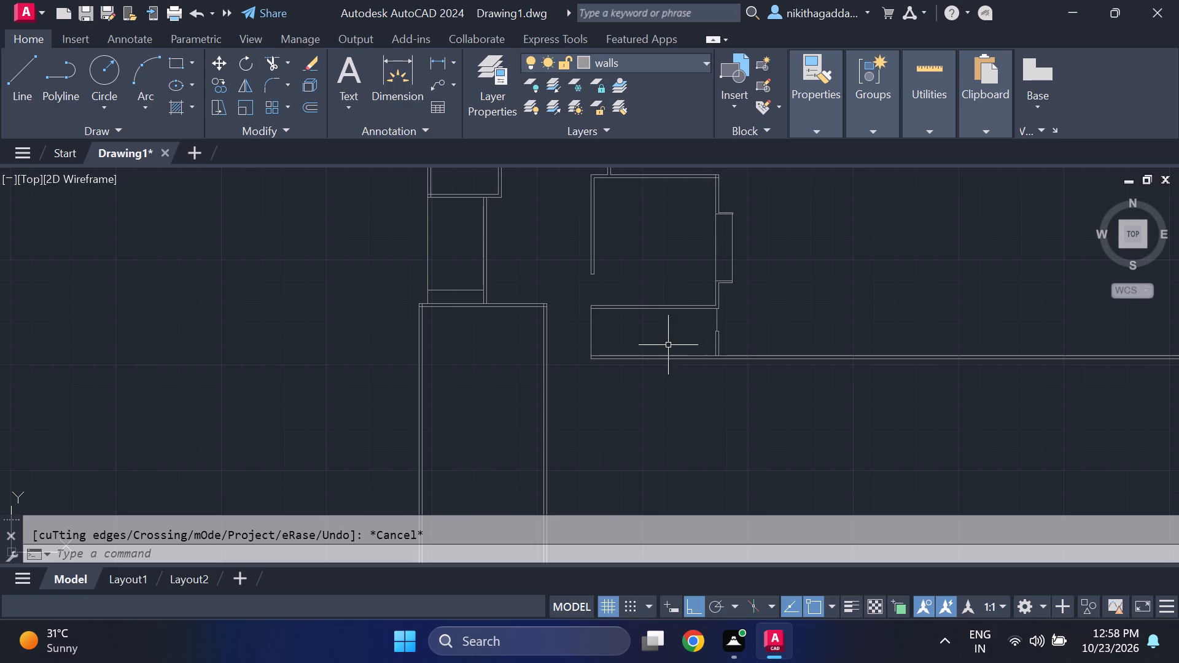
middle_drag(629, 328, 655, 418)
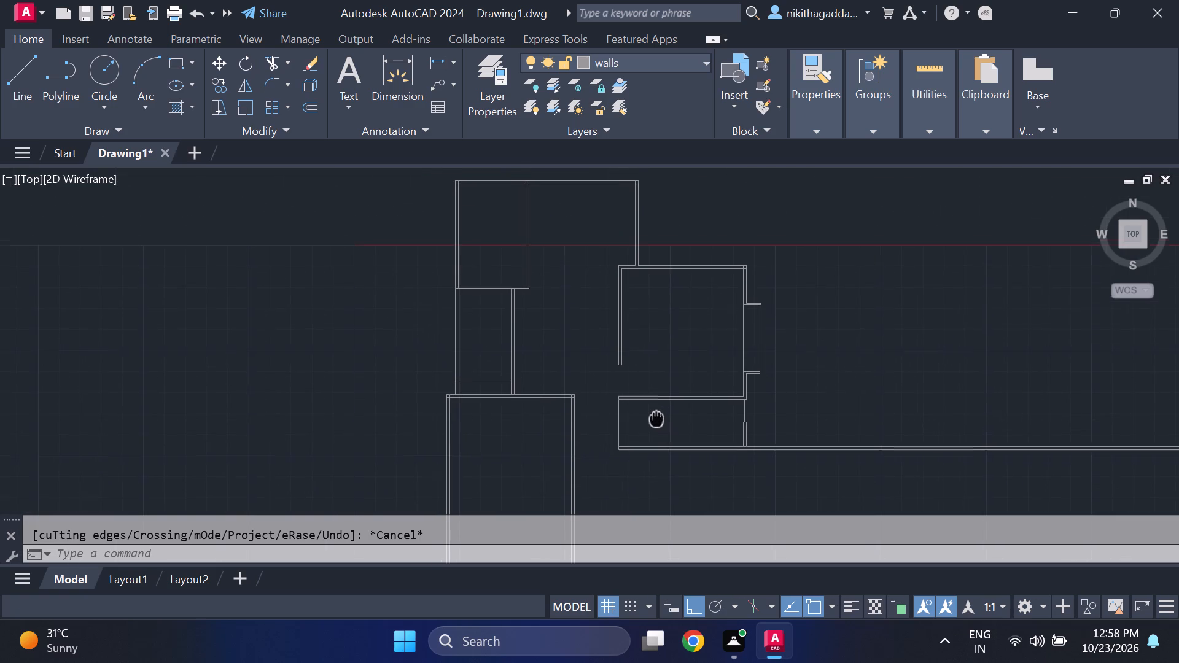
middle_drag(655, 418, 619, 339)
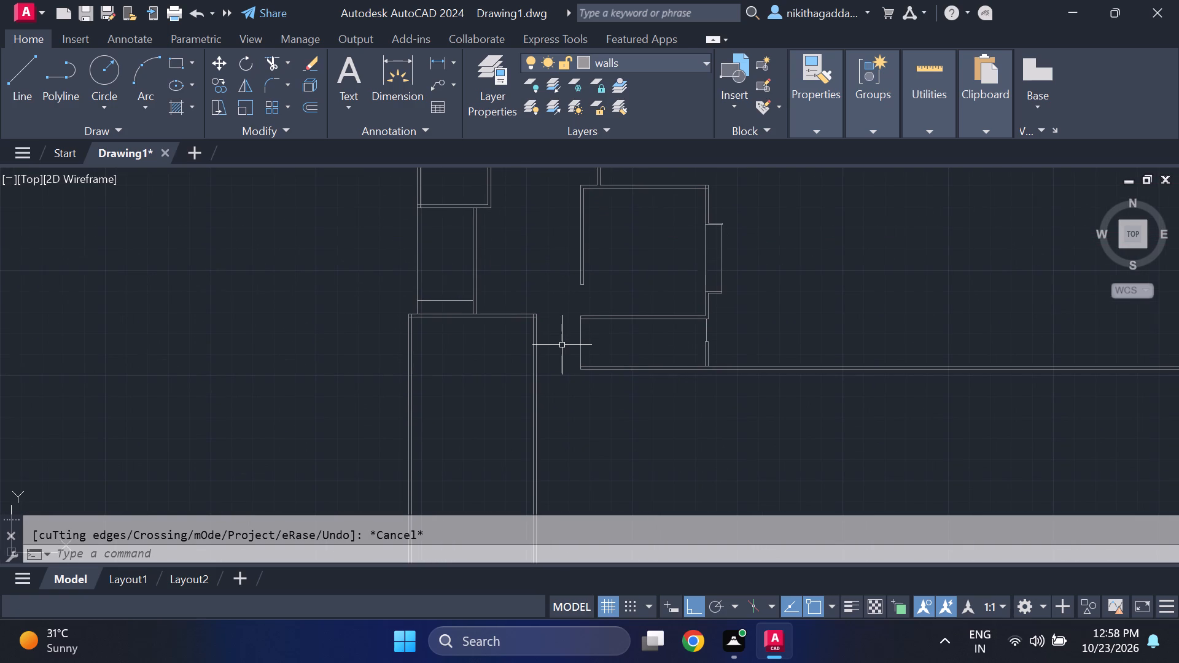
scroll(525, 331, down, 2)
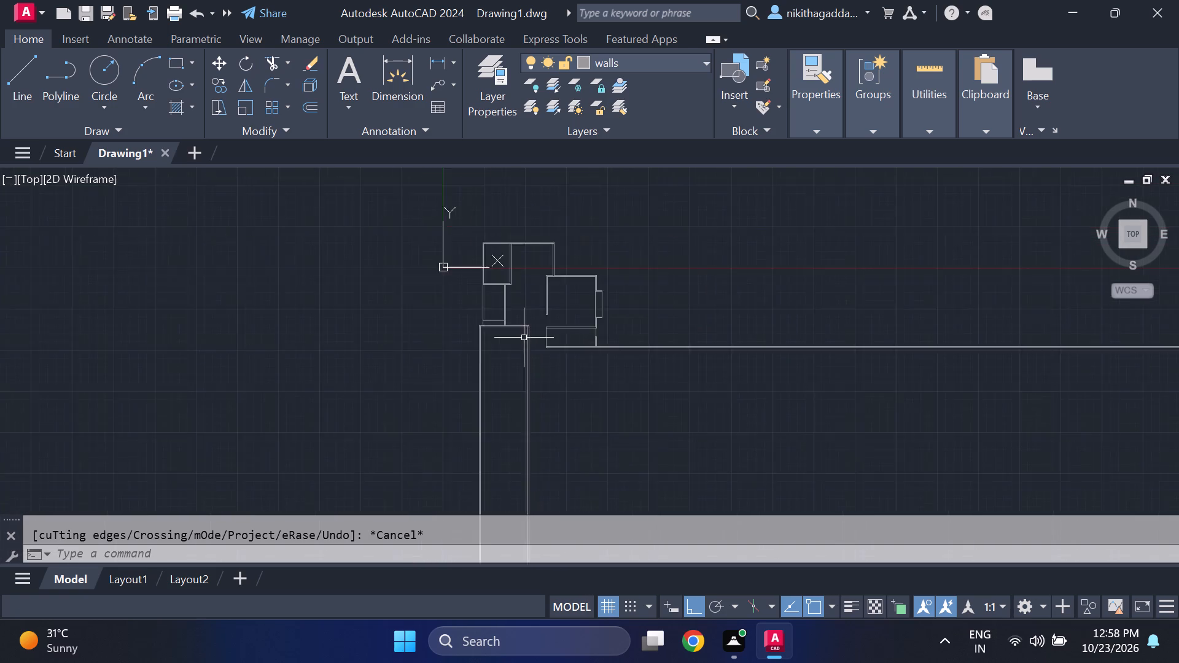
scroll(521, 338, up, 4)
middle_drag(543, 377, 591, 320)
scroll(580, 324, down, 1)
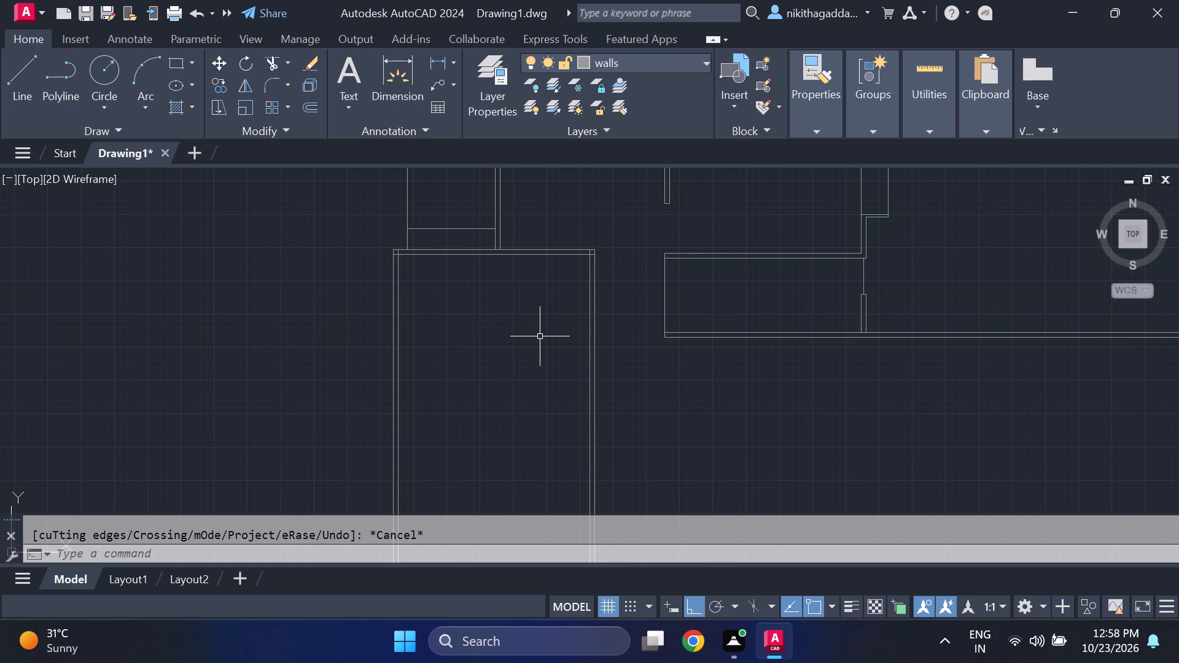
middle_drag(538, 343, 530, 381)
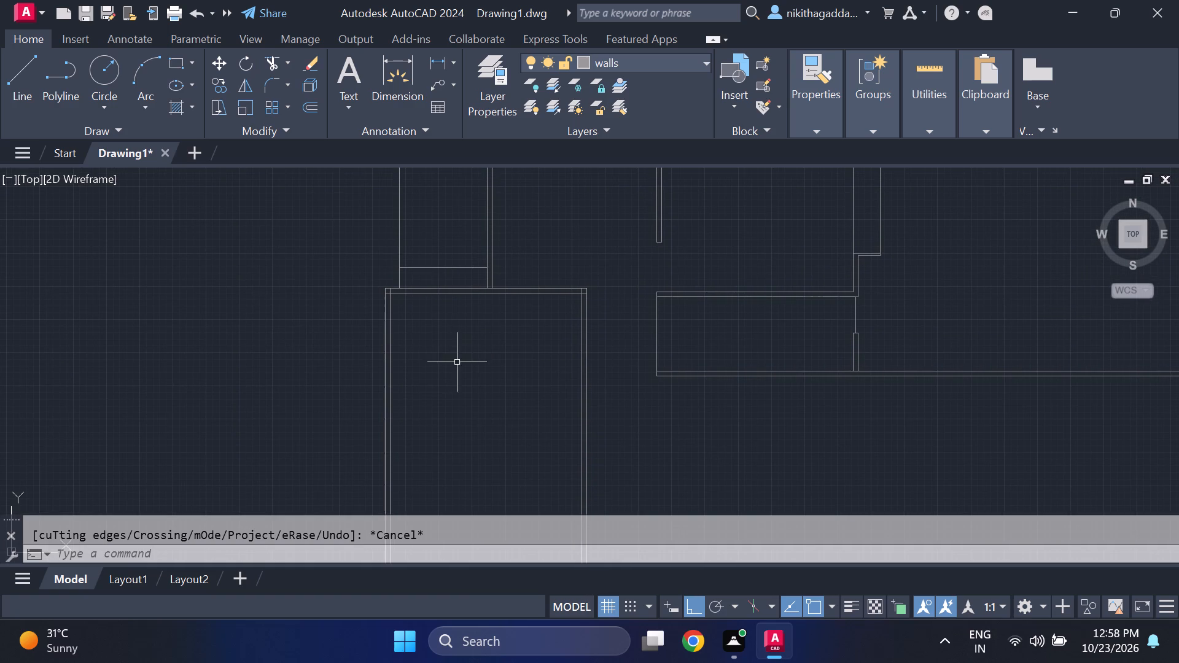
middle_drag(472, 383, 505, 468)
scroll(472, 384, up, 1)
middle_drag(391, 338, 438, 394)
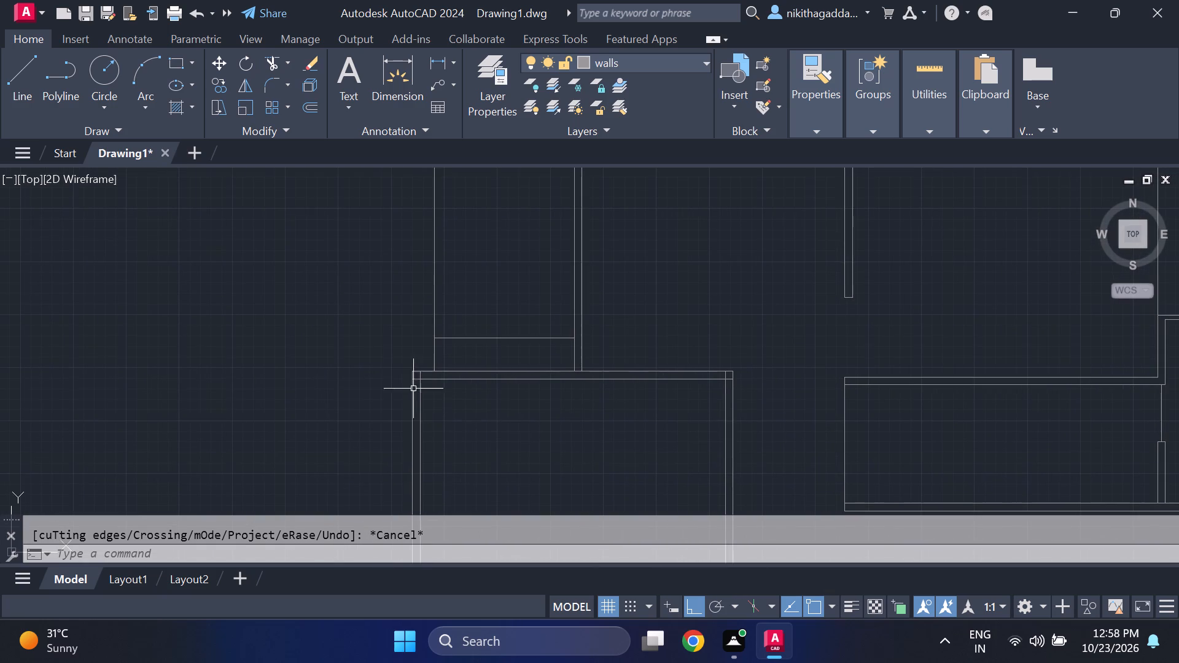
scroll(400, 366, up, 2)
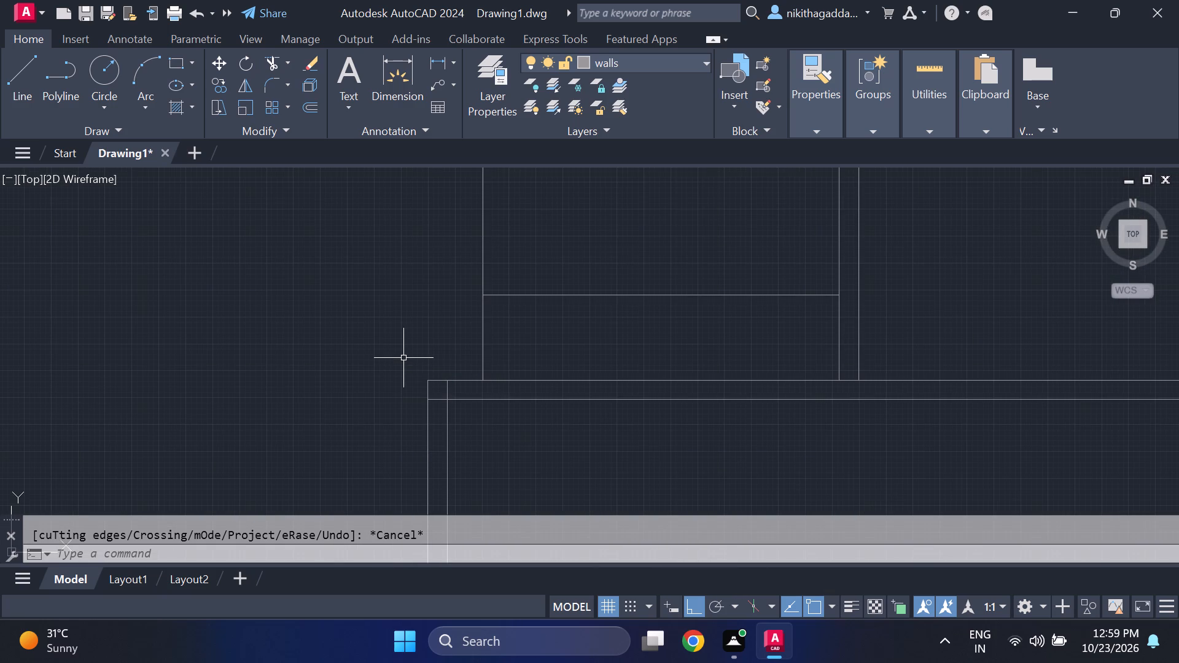
scroll(426, 374, down, 2)
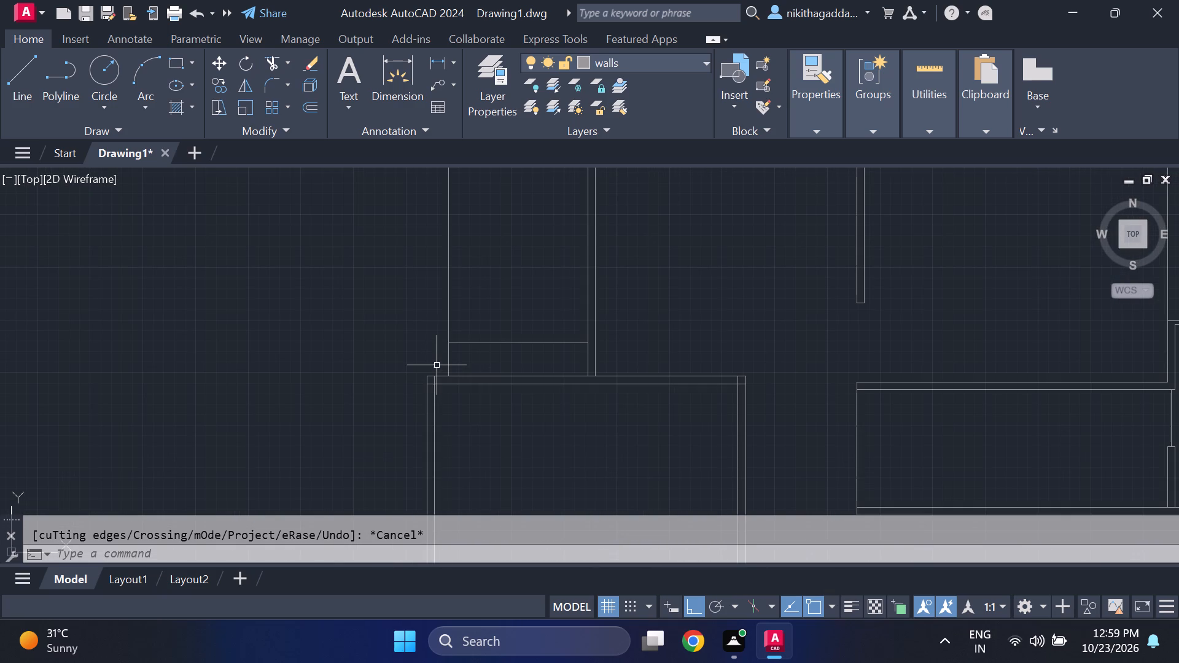
scroll(440, 389, up, 1)
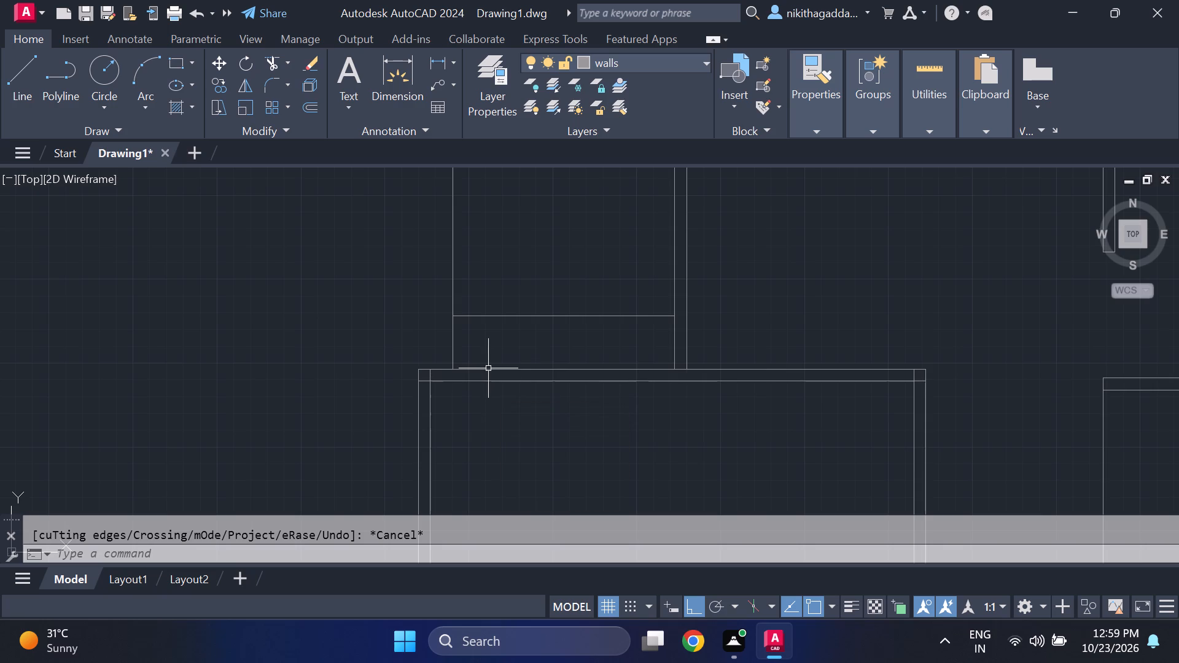
middle_drag(500, 384, 539, 456)
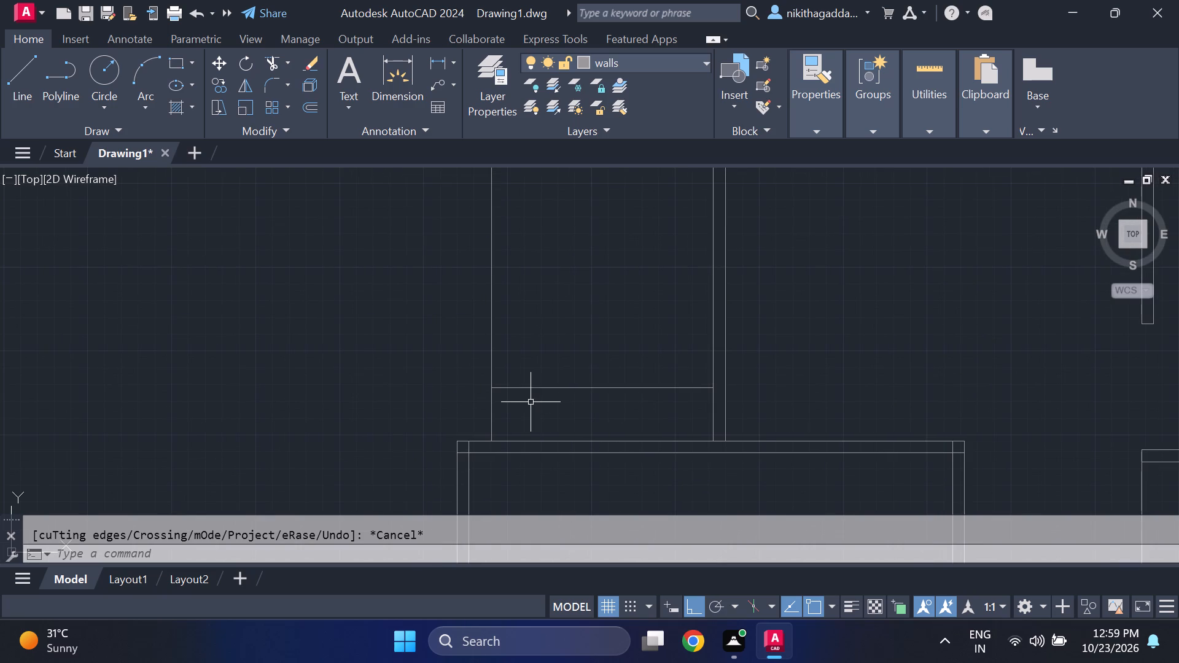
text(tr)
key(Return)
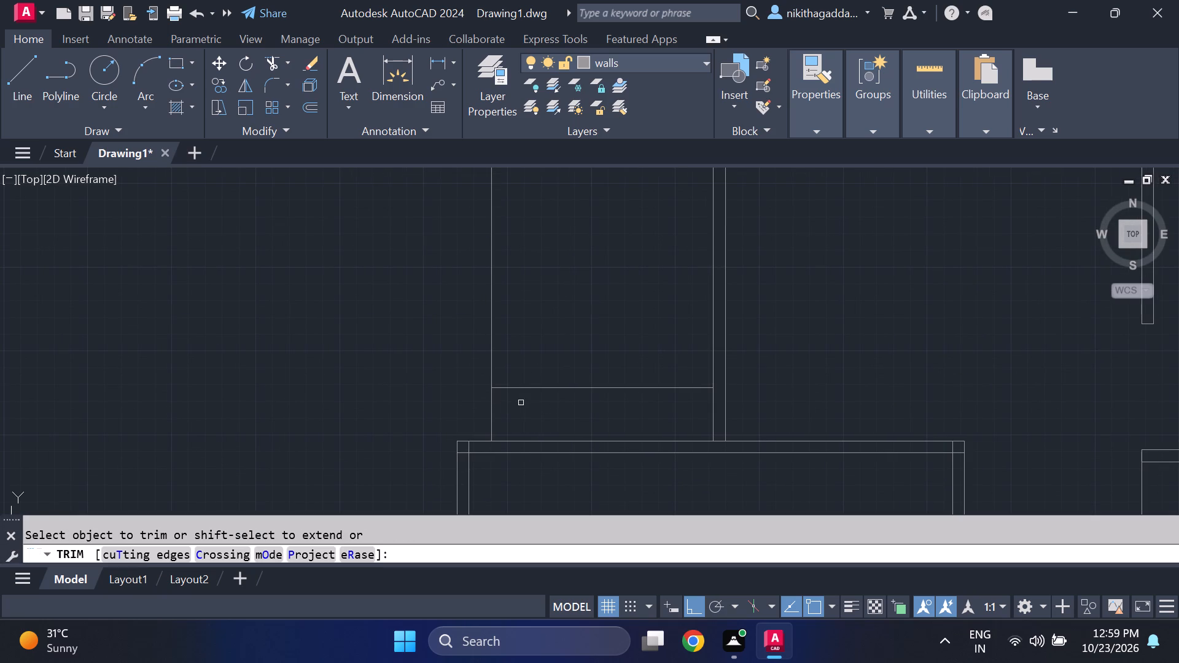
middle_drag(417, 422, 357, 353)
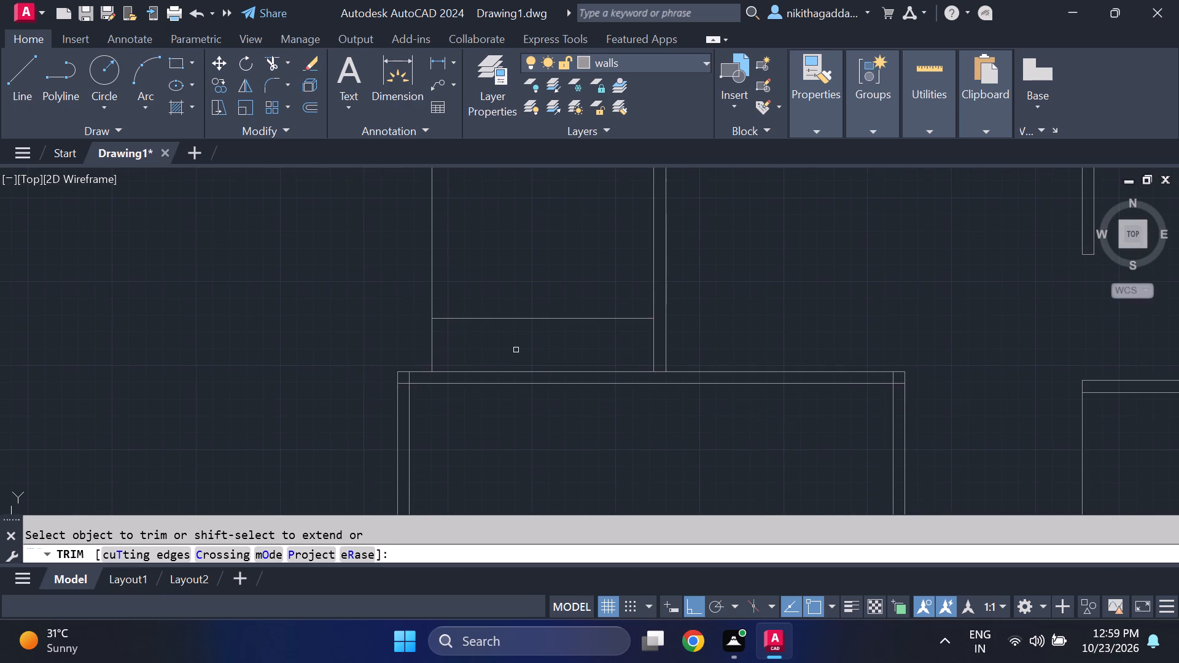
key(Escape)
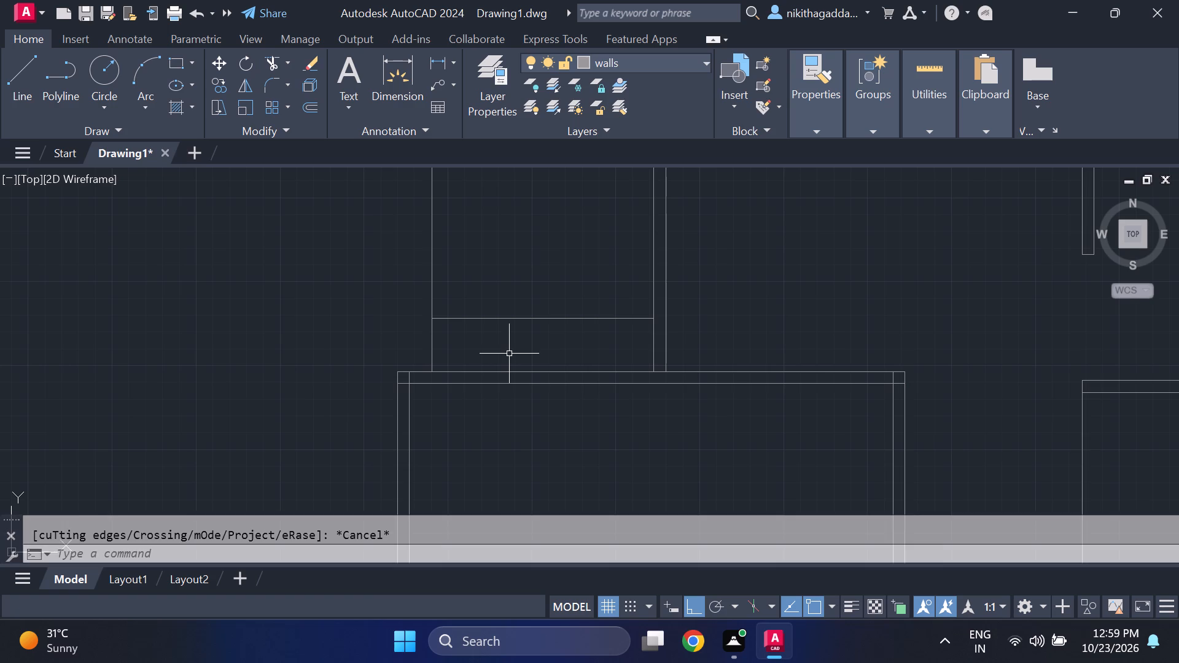
Extend the inner line of the passage's right-hand wall down to the lower line of the long lower-left room's top wall.
text(ex)
key(Return)
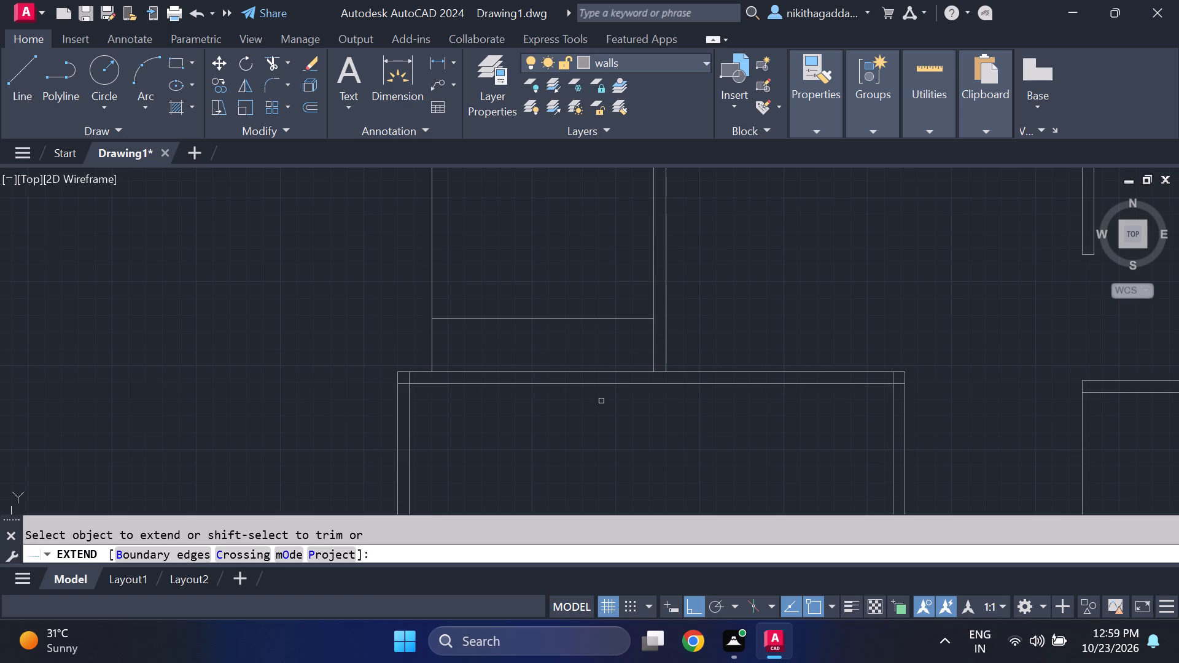
scroll(633, 370, up, 1)
click(663, 365)
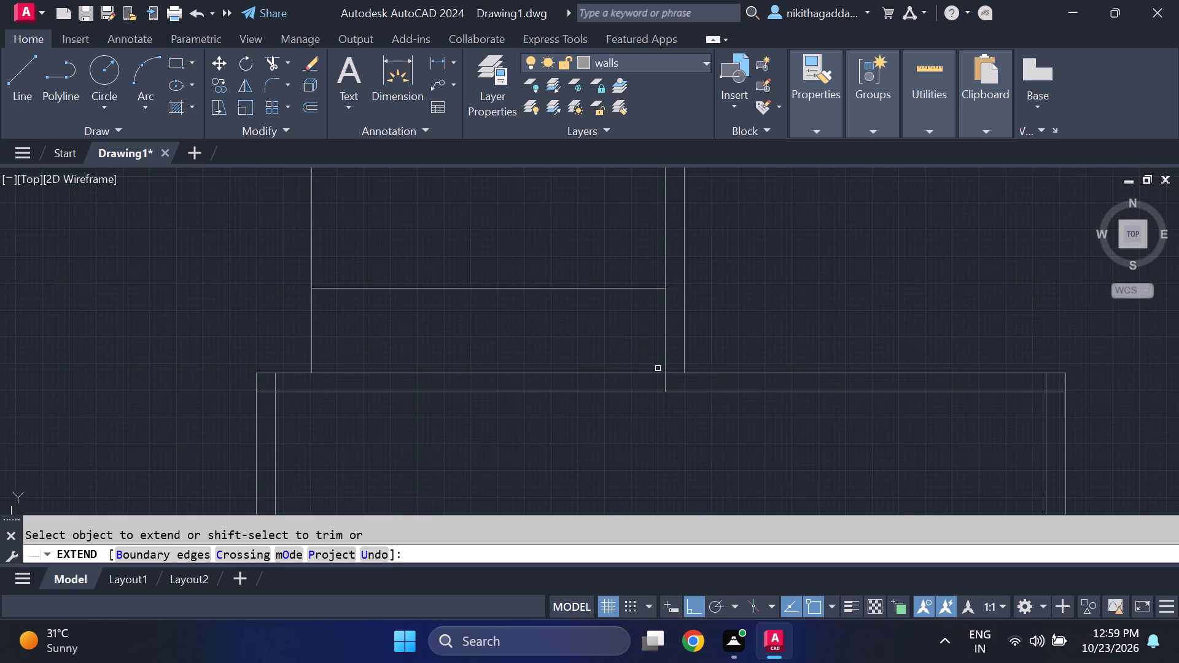
key(Escape)
Trim both lines of the long lower room's top wall below the passage, including the lower line's remainder to the left corner.
text(tr)
key(Return)
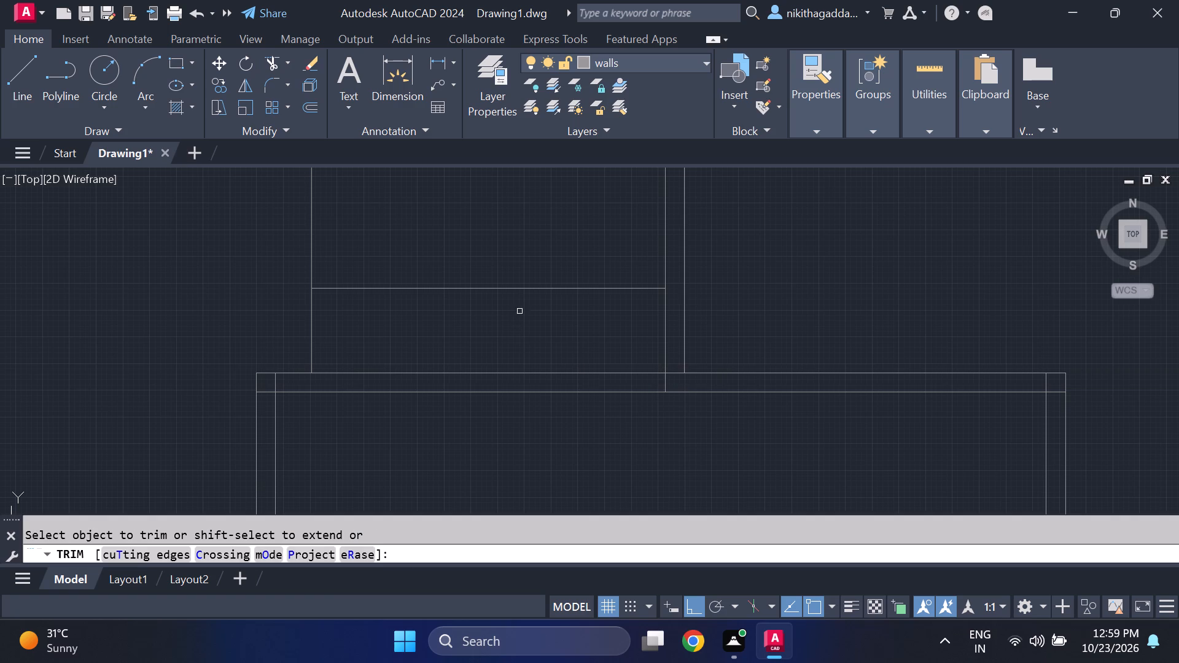
click(531, 371)
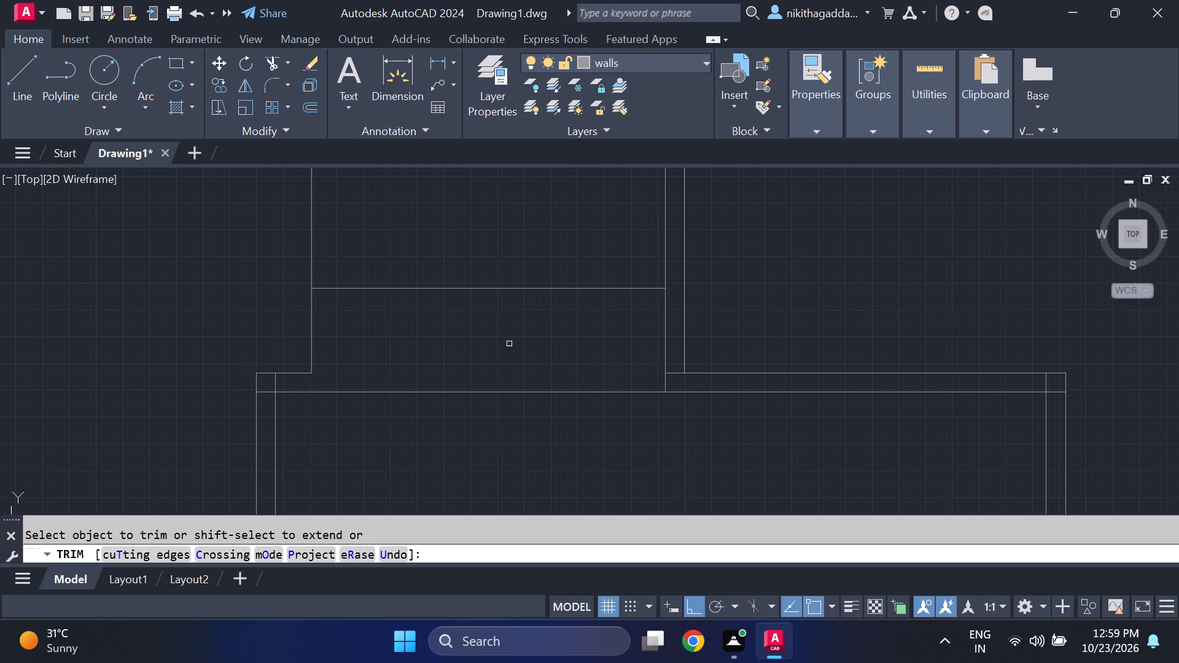
click(265, 392)
drag(373, 381, 292, 482)
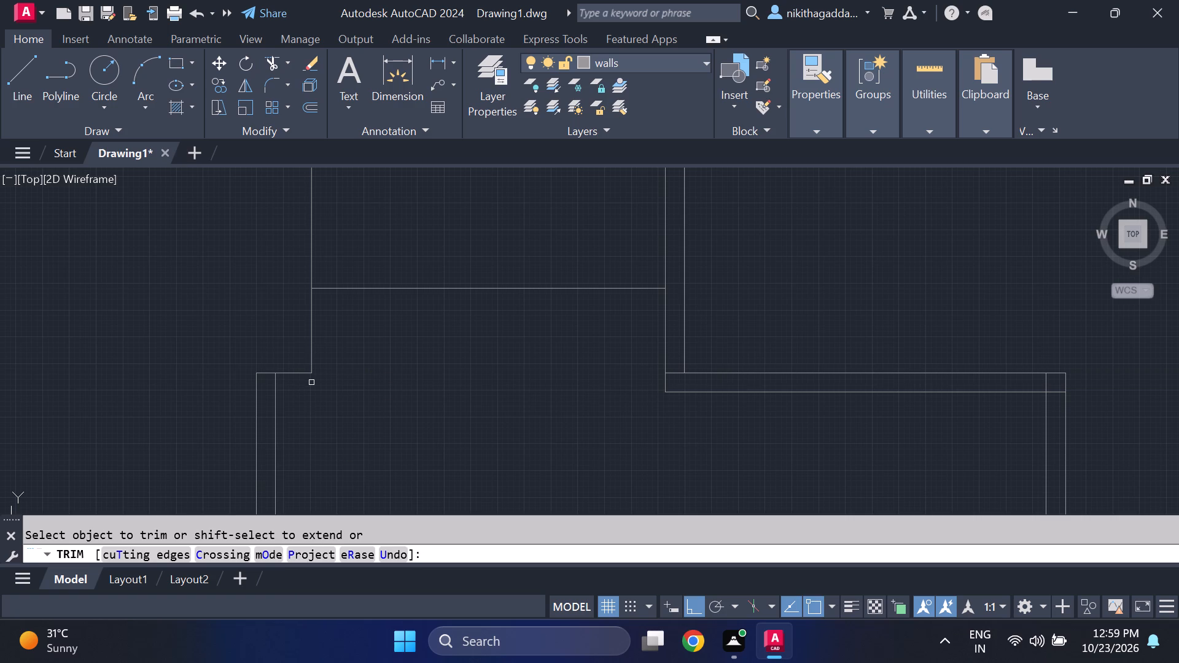
Inspect the opened wall between the passage and the long lower room, along with the neighbouring rooms.
middle_drag(306, 385, 317, 433)
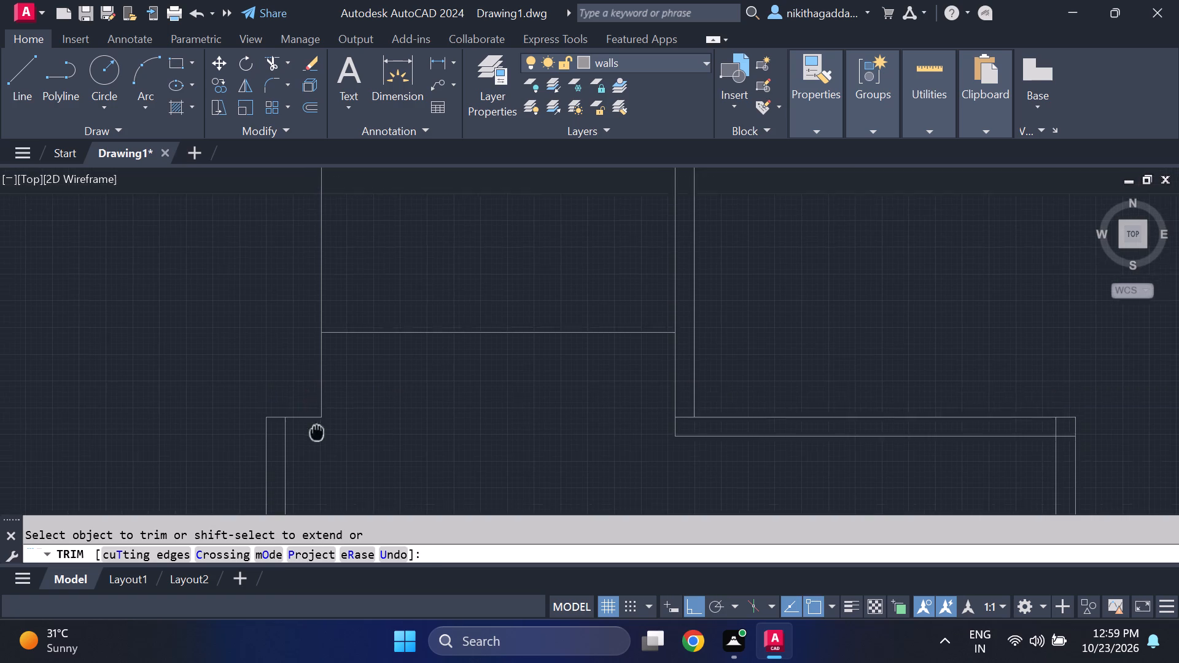
middle_drag(317, 433, 317, 433)
scroll(321, 433, down, 3)
middle_drag(341, 442, 336, 438)
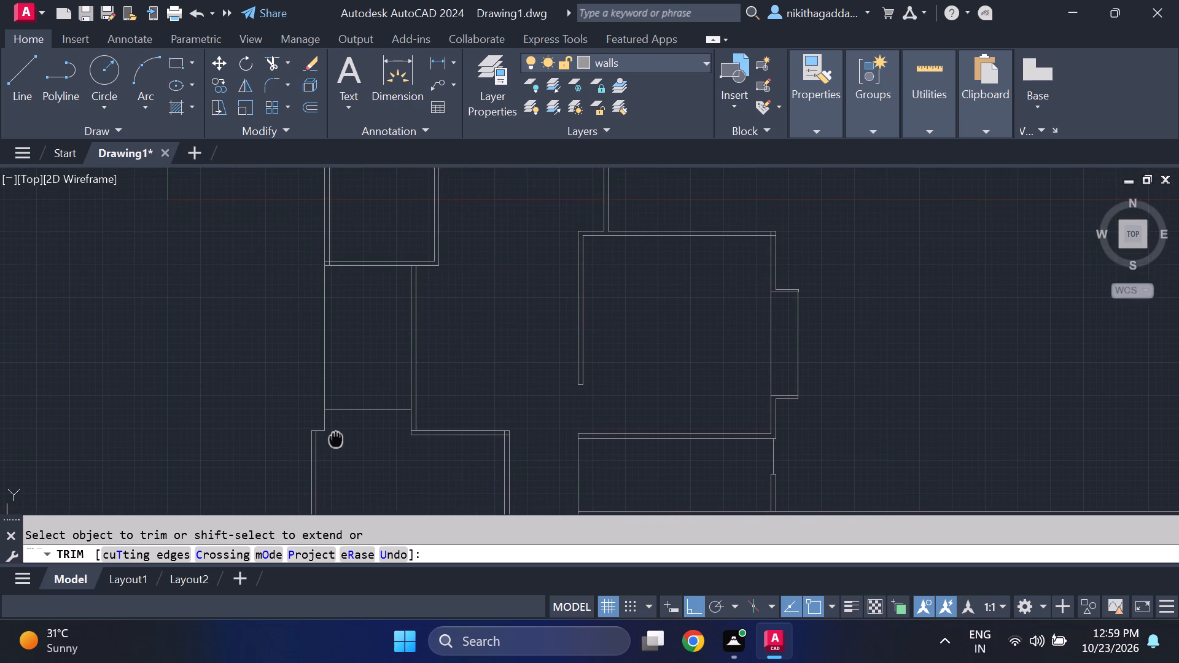
middle_drag(336, 438, 324, 430)
scroll(303, 424, up, 1)
scroll(303, 424, down, 4)
scroll(327, 448, up, 4)
middle_drag(267, 393, 386, 424)
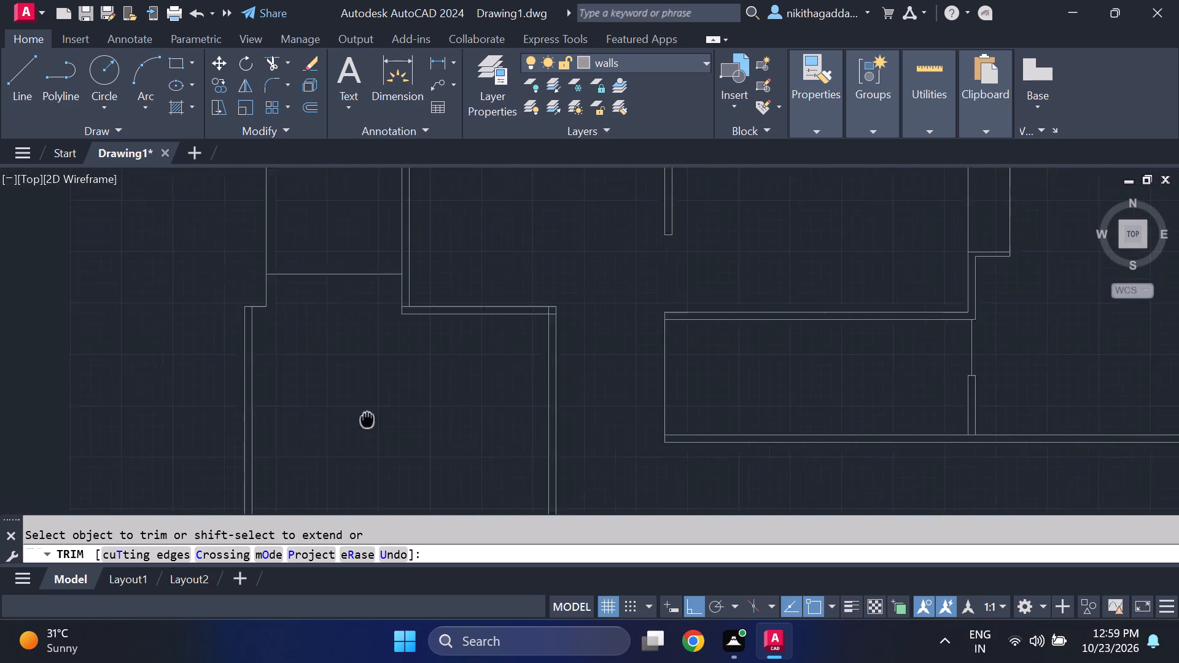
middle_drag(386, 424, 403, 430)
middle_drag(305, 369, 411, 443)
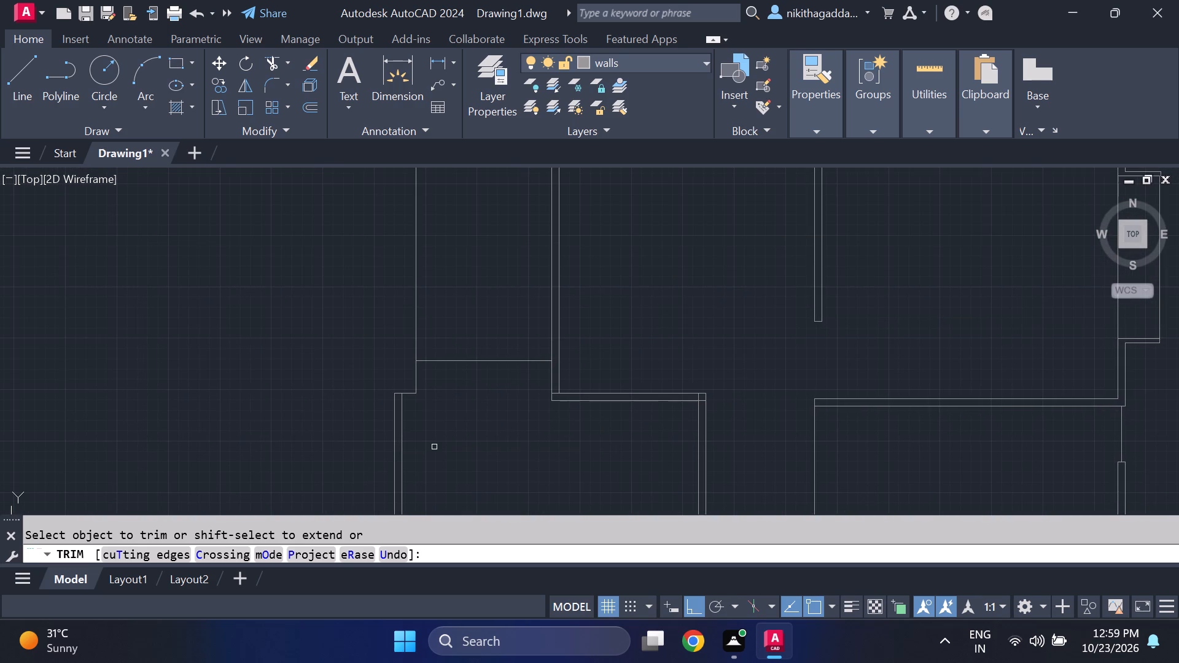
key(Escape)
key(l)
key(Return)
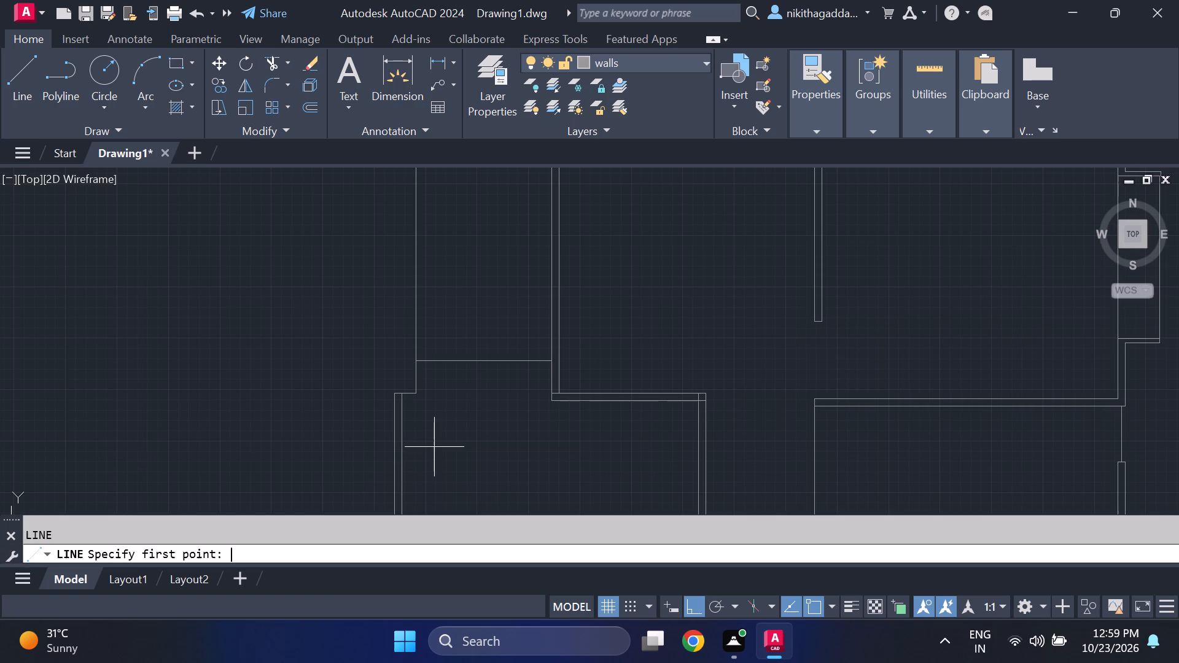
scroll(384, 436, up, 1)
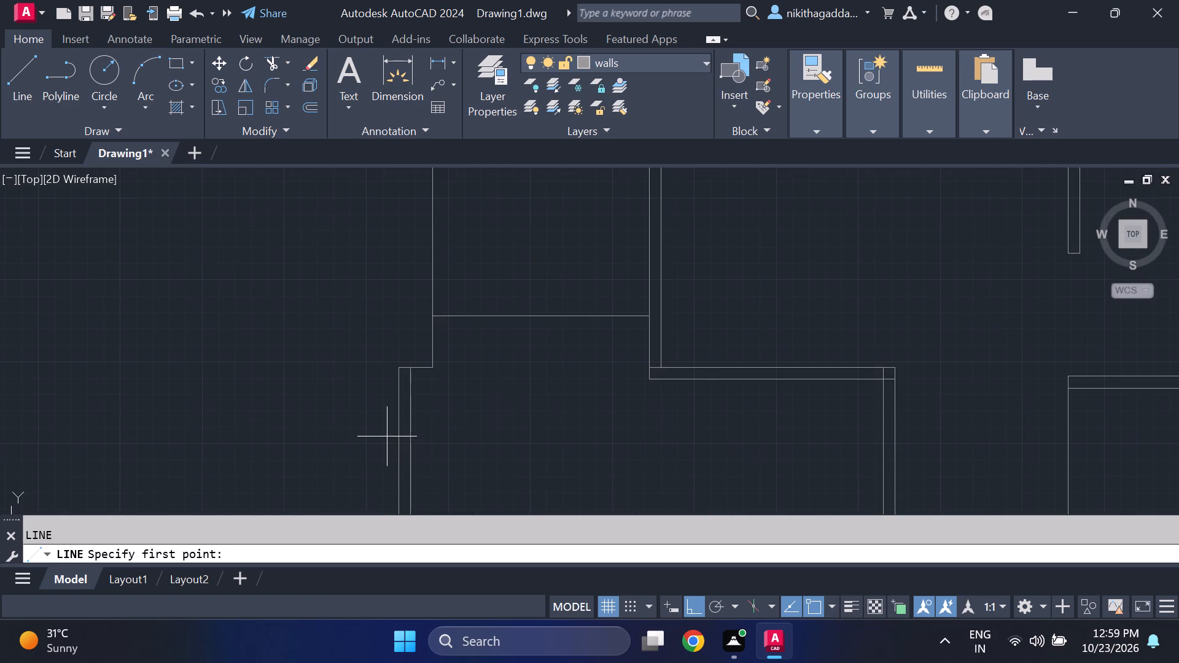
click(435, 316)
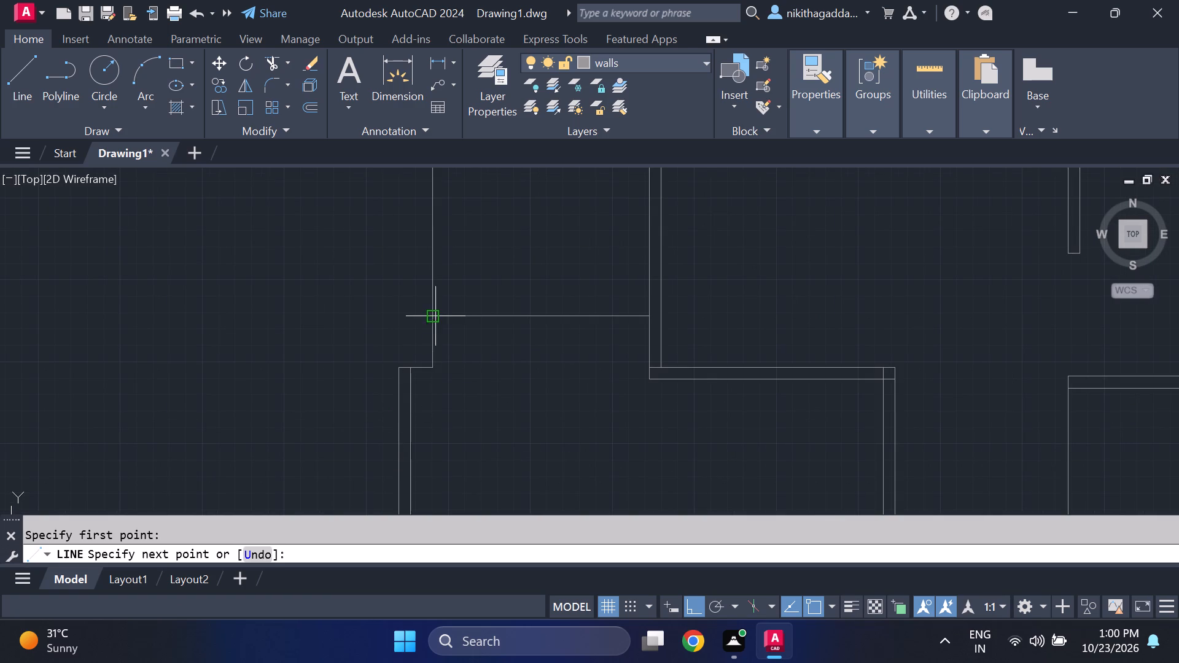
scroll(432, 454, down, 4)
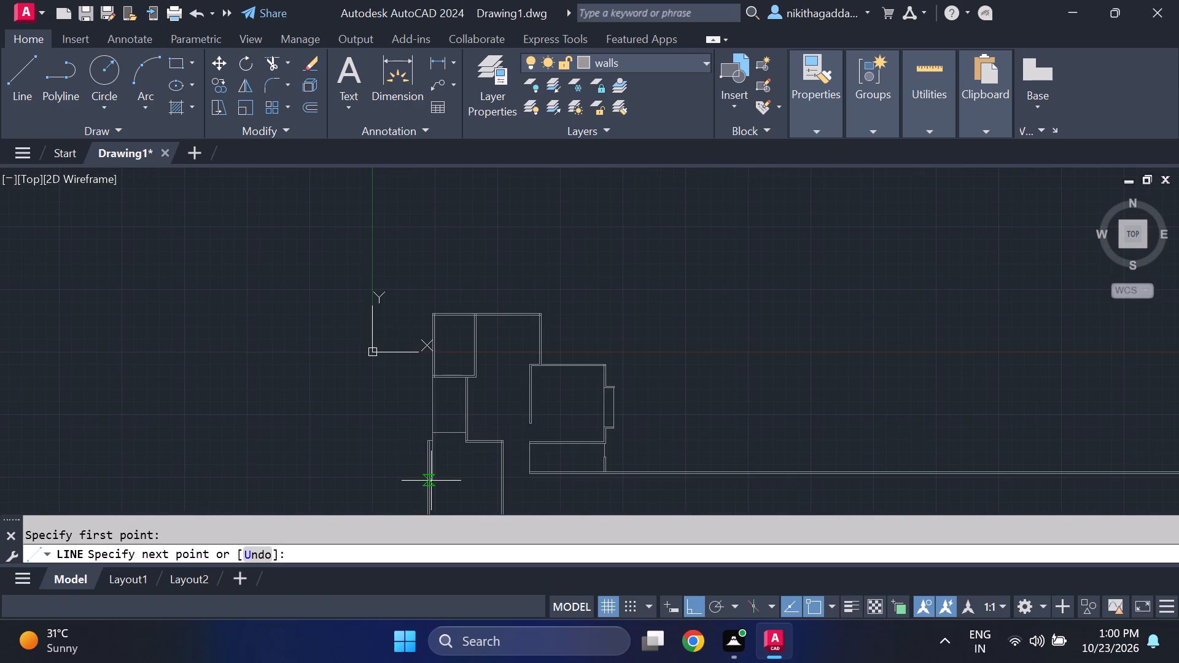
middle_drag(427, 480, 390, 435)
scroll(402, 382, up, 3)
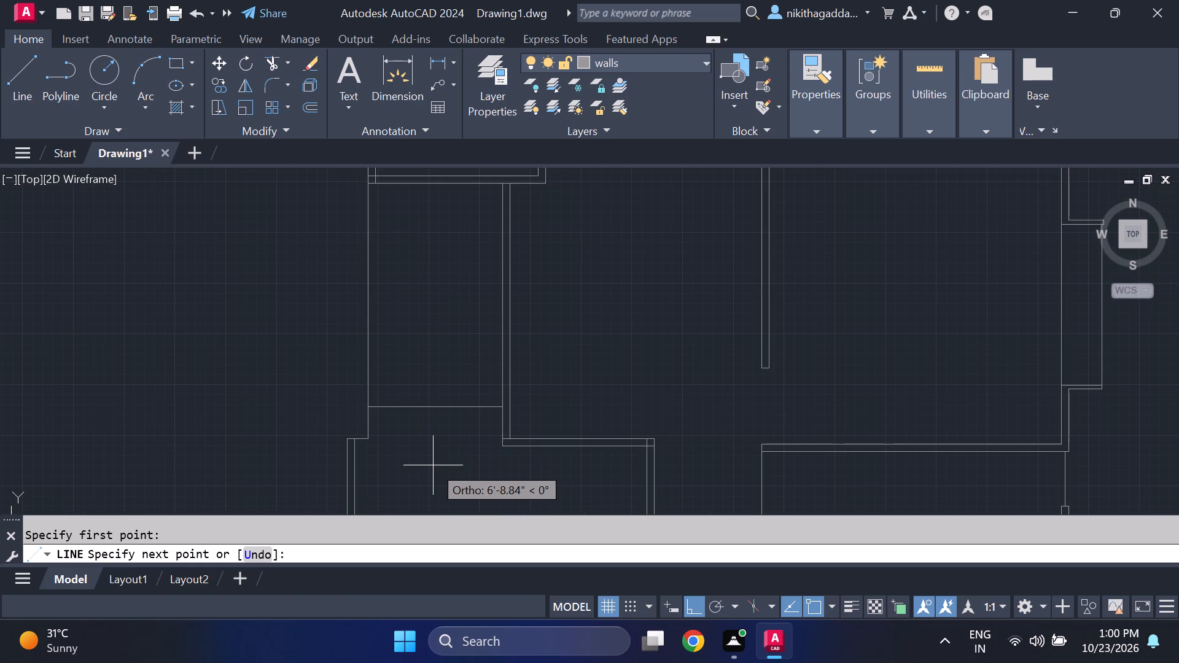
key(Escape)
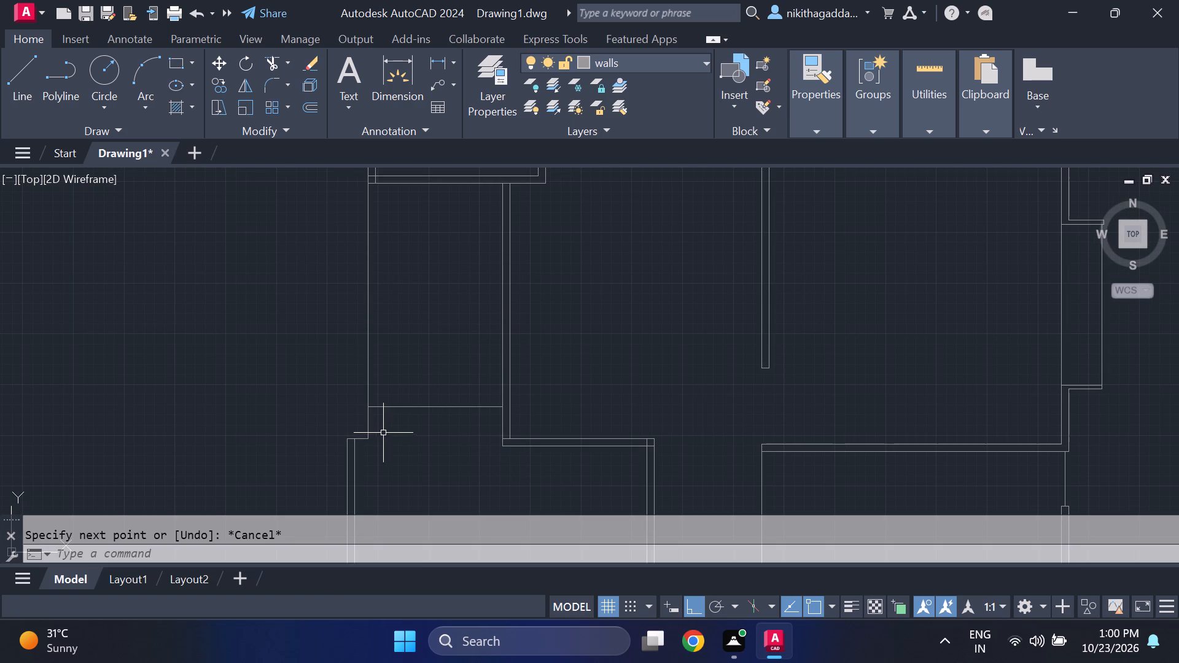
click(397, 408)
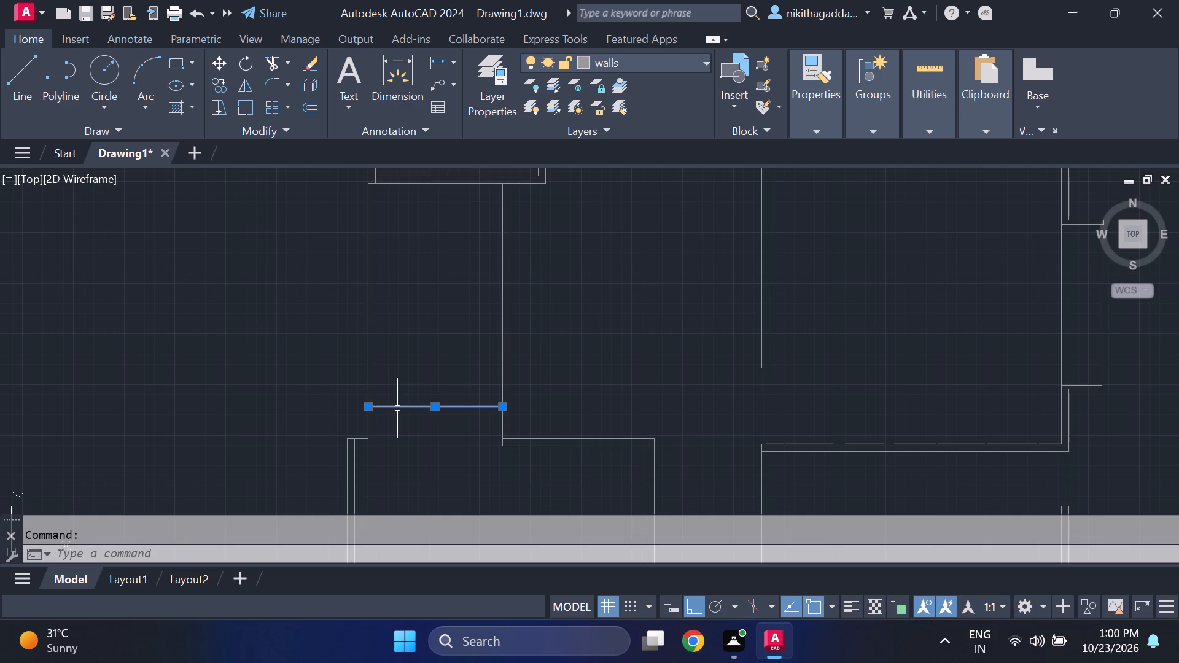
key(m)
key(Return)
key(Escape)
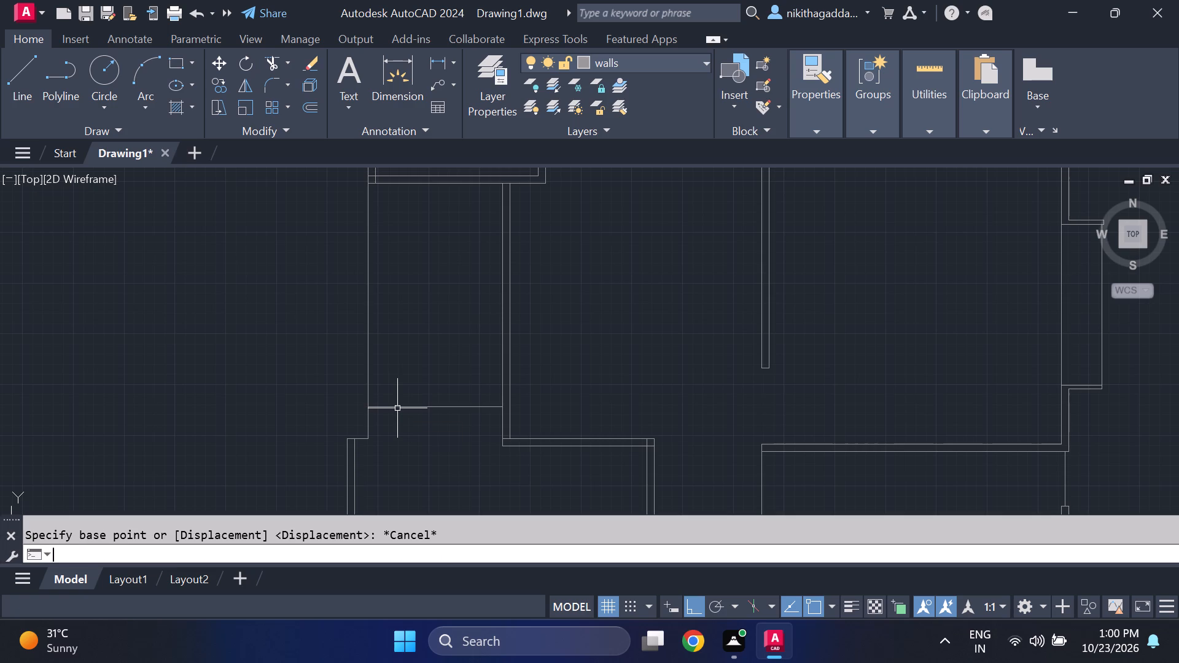
Draw a line from the passage cross line's left end to above the lower room's left wall inner line, then down to that wall.
key(l)
key(Return)
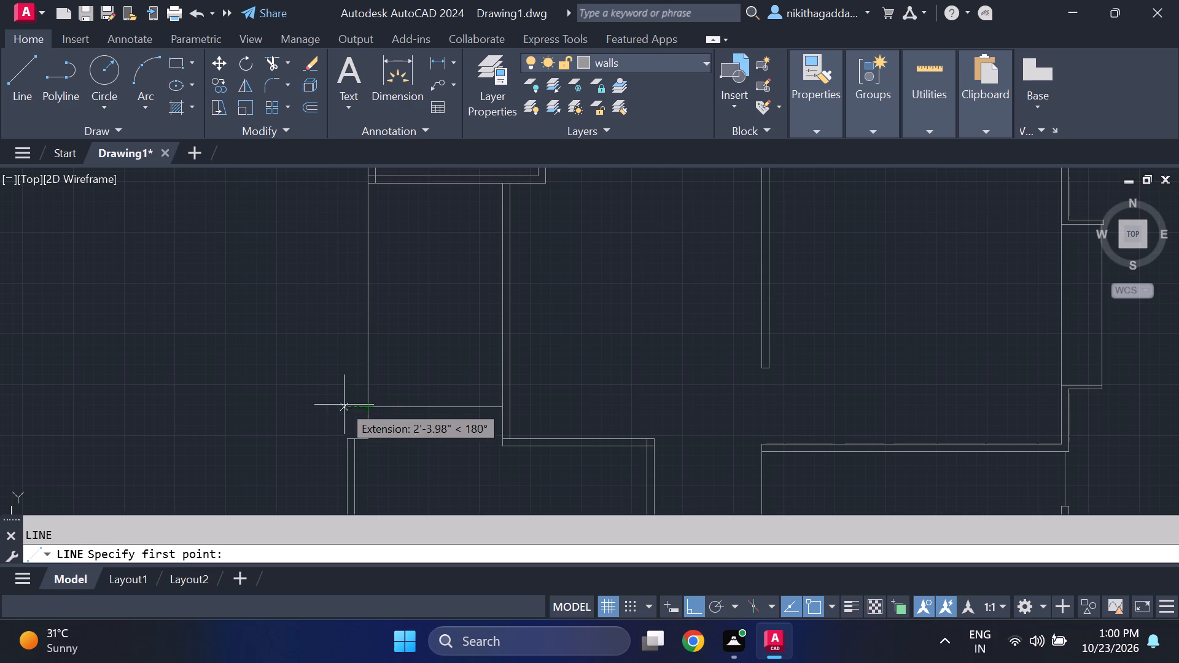
scroll(367, 408, up, 2)
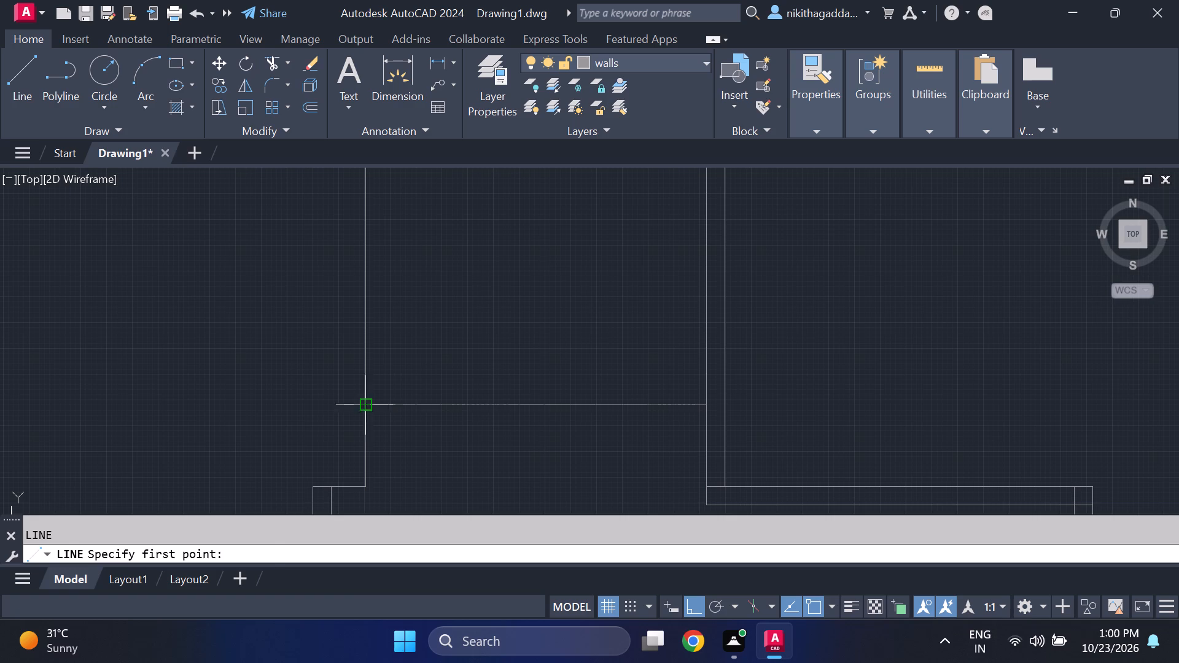
click(364, 398)
scroll(326, 397, down, 1)
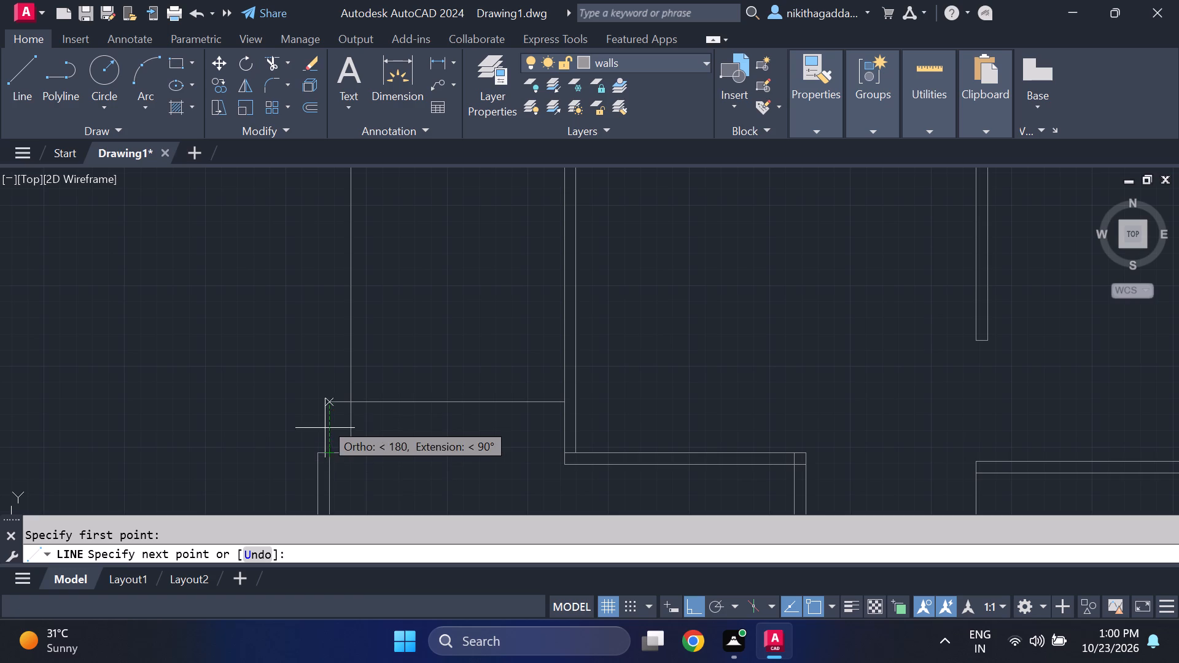
click(327, 403)
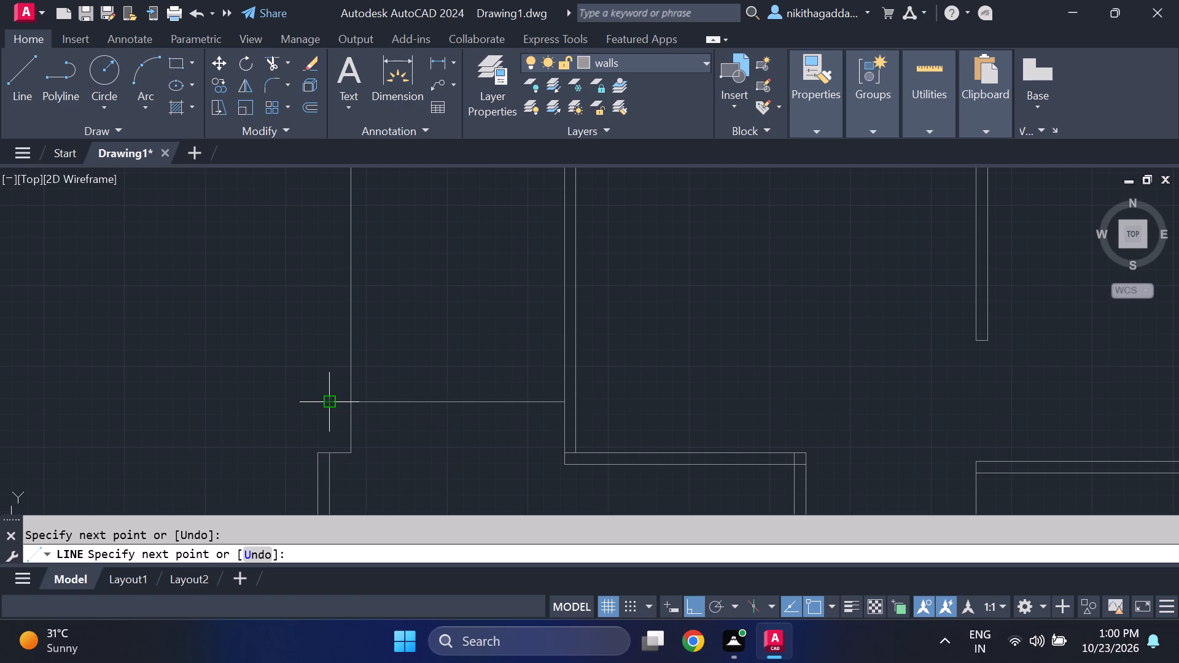
scroll(327, 403, up, 1)
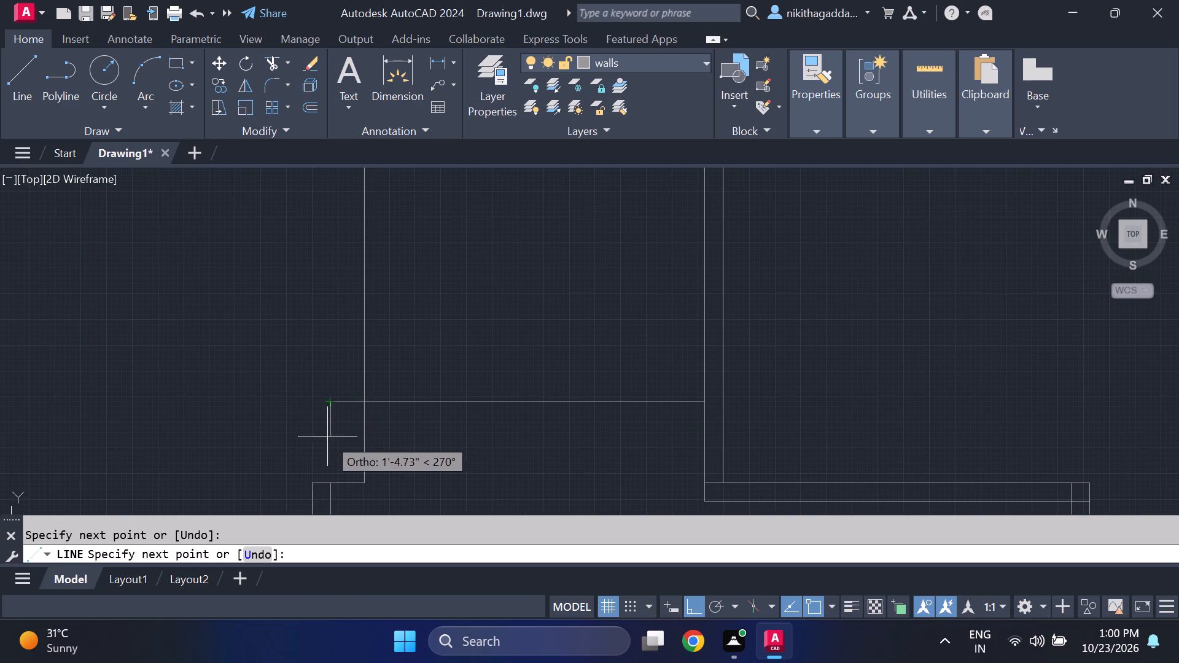
click(333, 487)
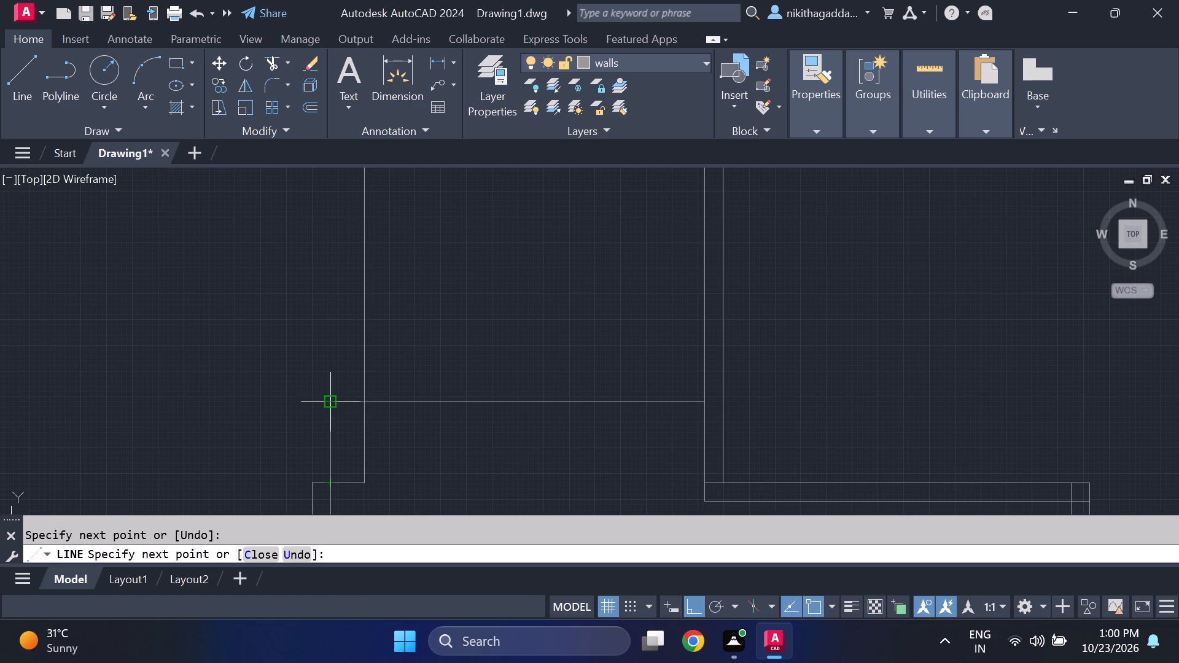
Draw a stepped outer outline from the new corner: about 2.5" left, about 1'-7" down, left to the outer wall line, and down to its top corner.
click(331, 402)
scroll(324, 403, up, 3)
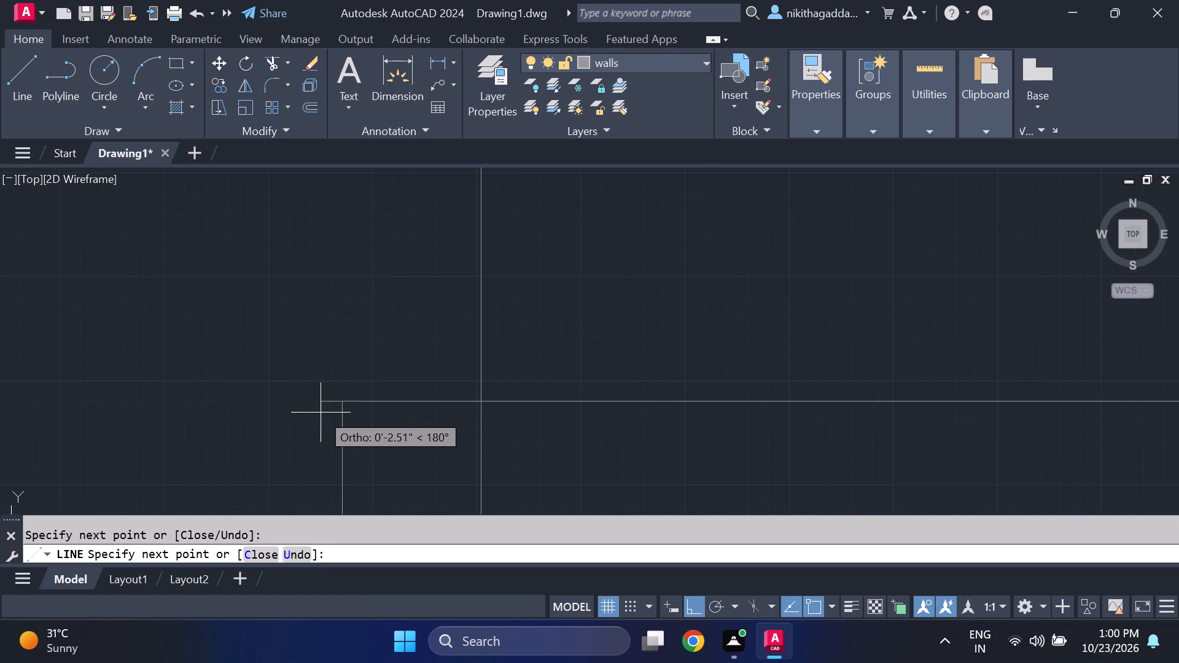
click(323, 407)
scroll(316, 433, down, 3)
middle_drag(310, 495, 311, 460)
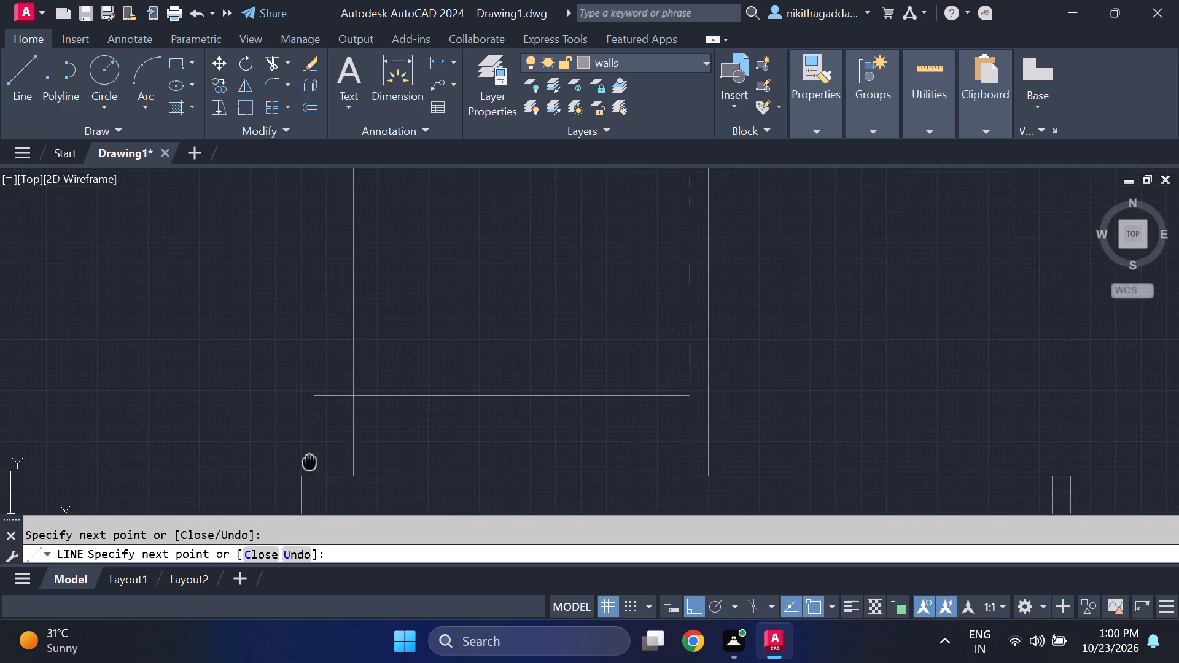
middle_drag(311, 460, 350, 379)
scroll(325, 408, up, 2)
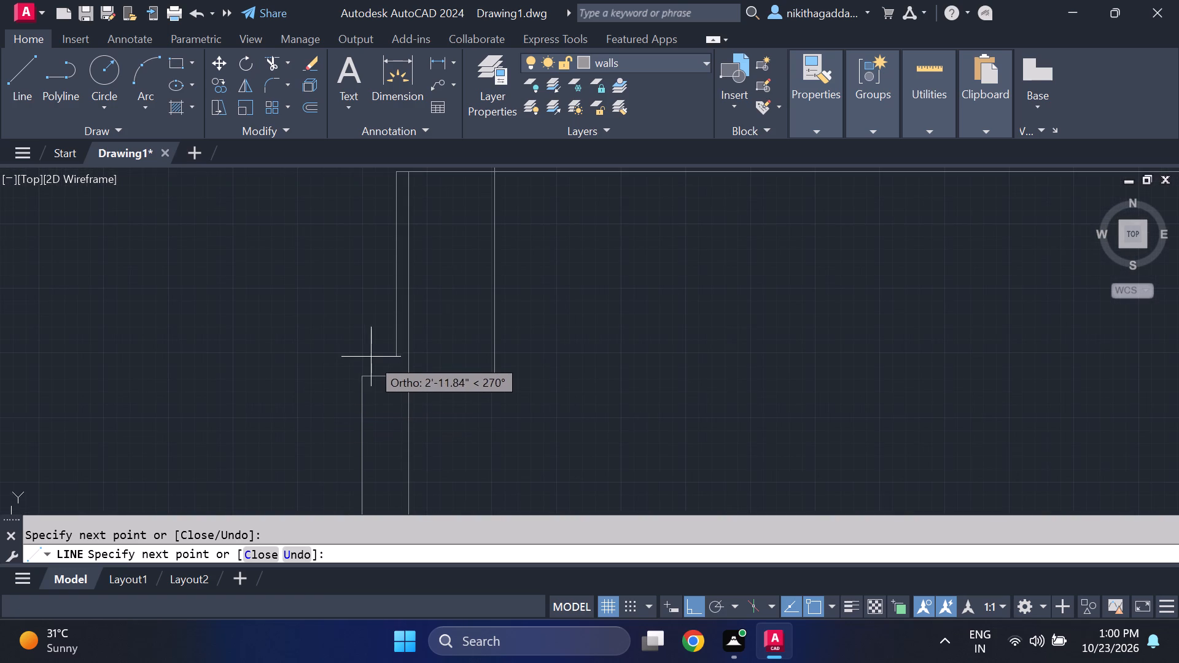
middle_drag(389, 341, 404, 416)
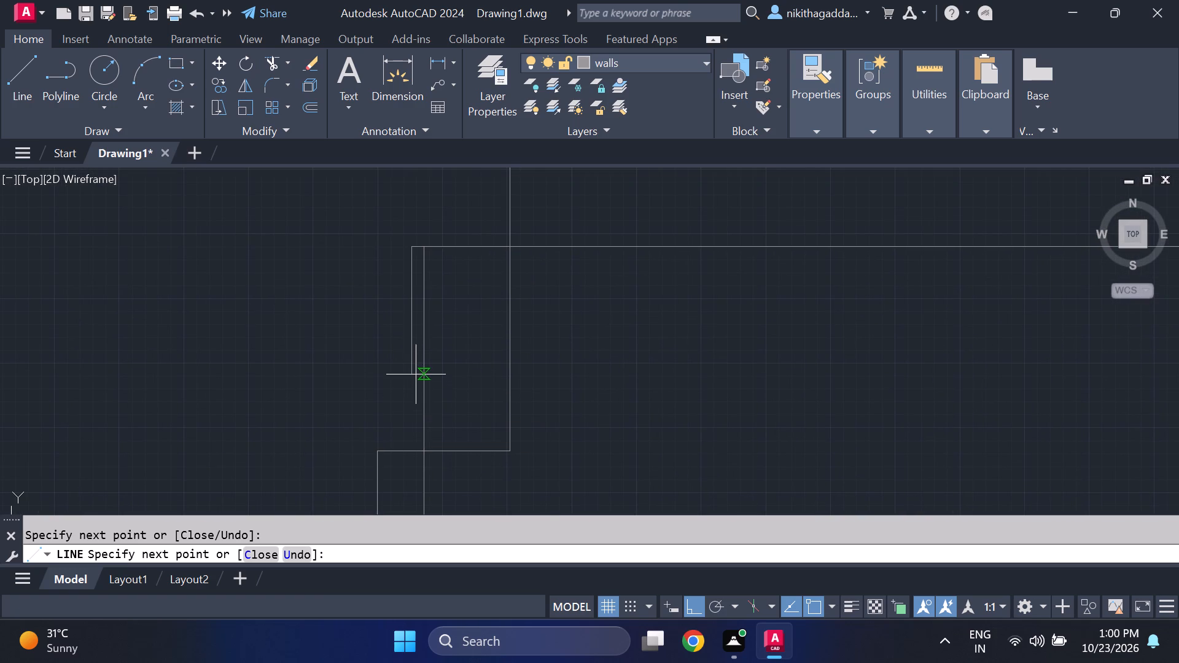
click(408, 343)
click(379, 347)
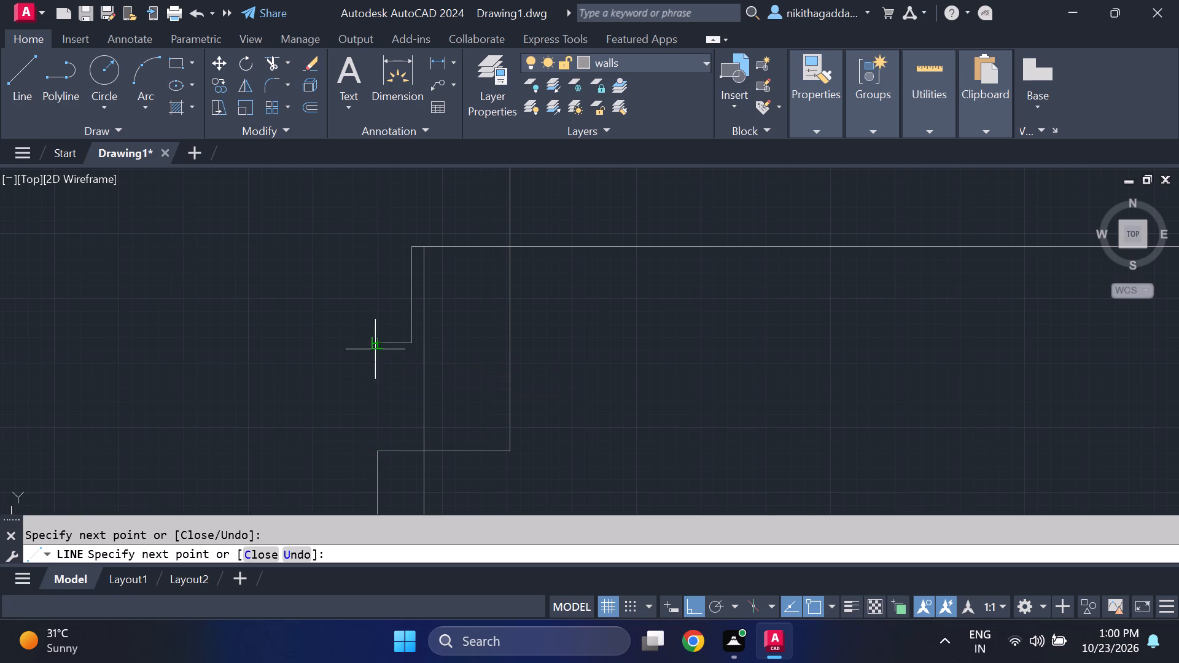
click(381, 452)
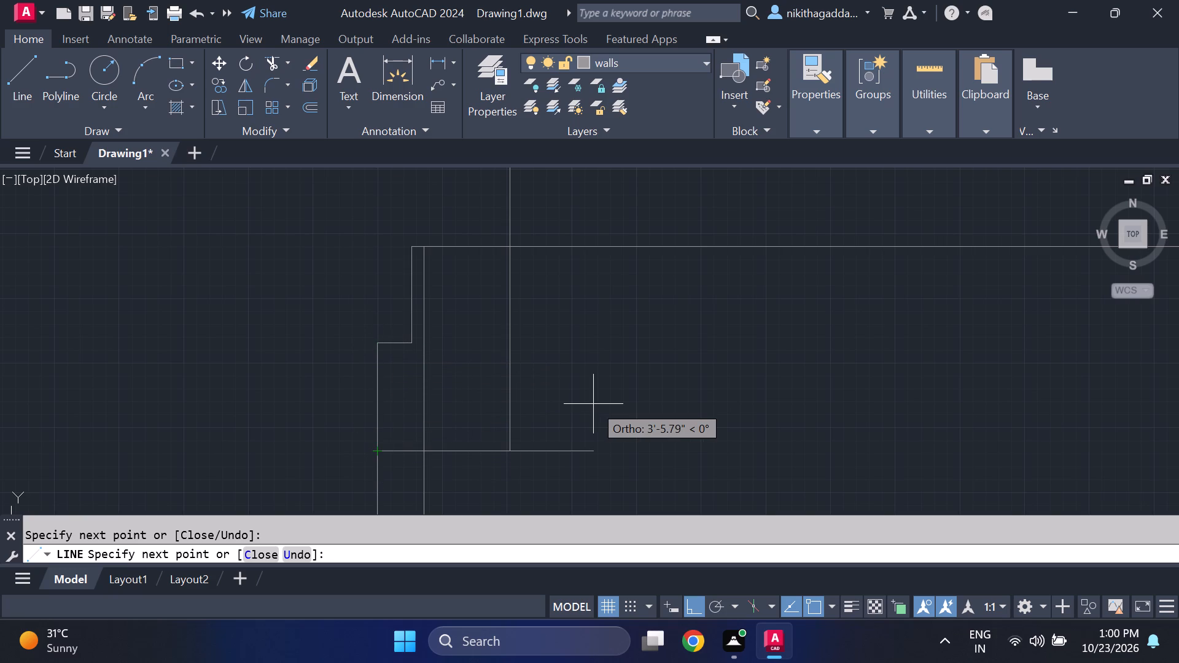
key(Escape)
Trim the lower room's old left wall top line and the passage's left line below the cross line, clearing the leftover corner.
text(tr)
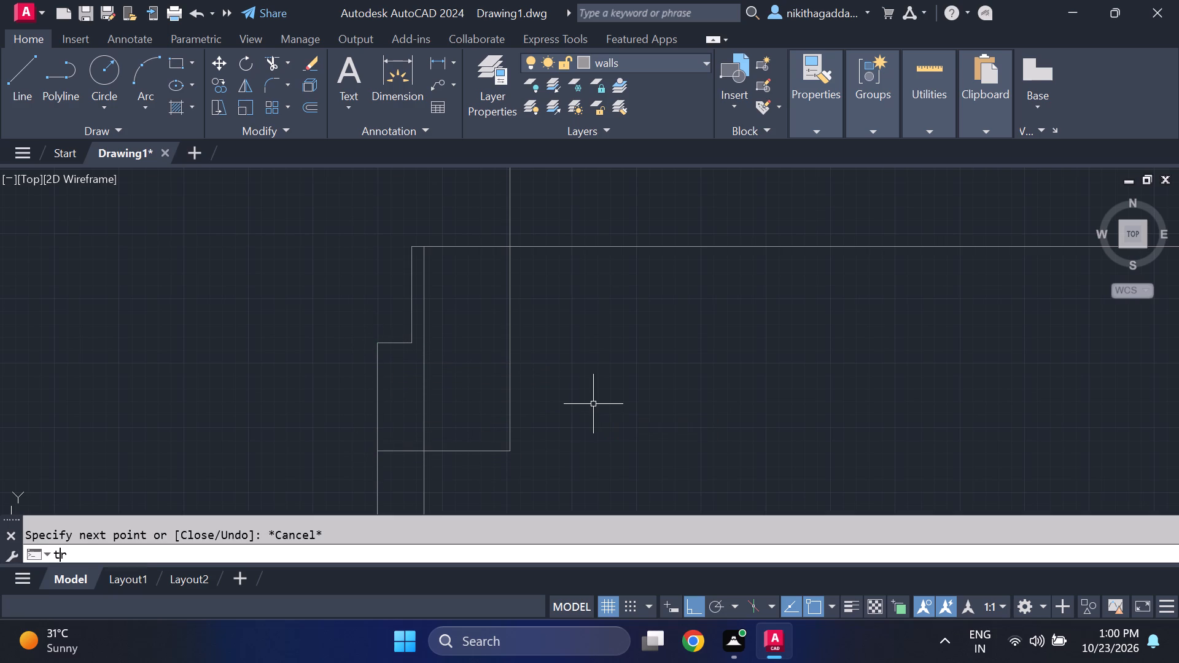
key(Return)
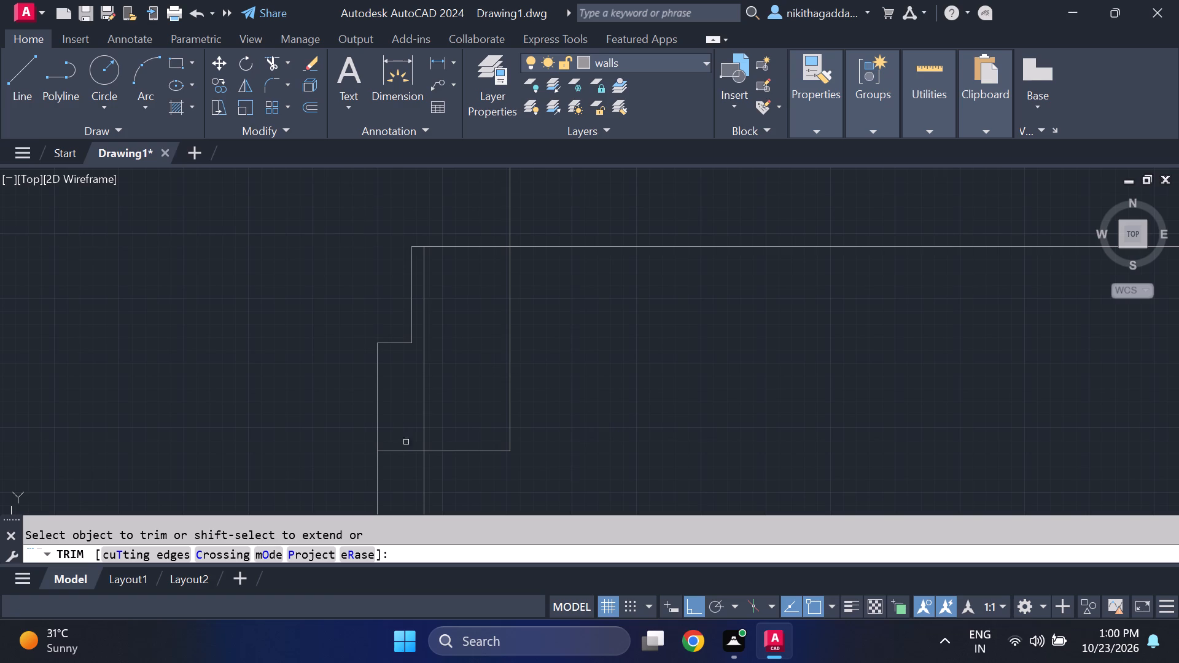
click(411, 452)
scroll(465, 268, down, 3)
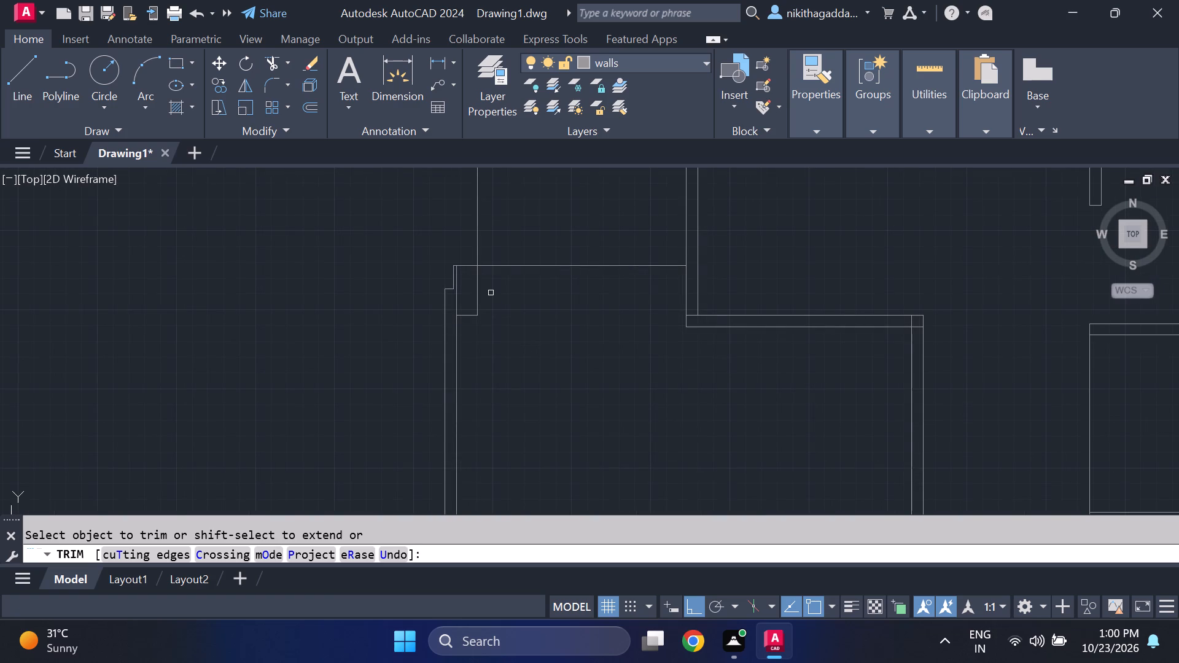
middle_drag(494, 297, 497, 319)
scroll(494, 297, up, 1)
middle_drag(497, 319, 523, 399)
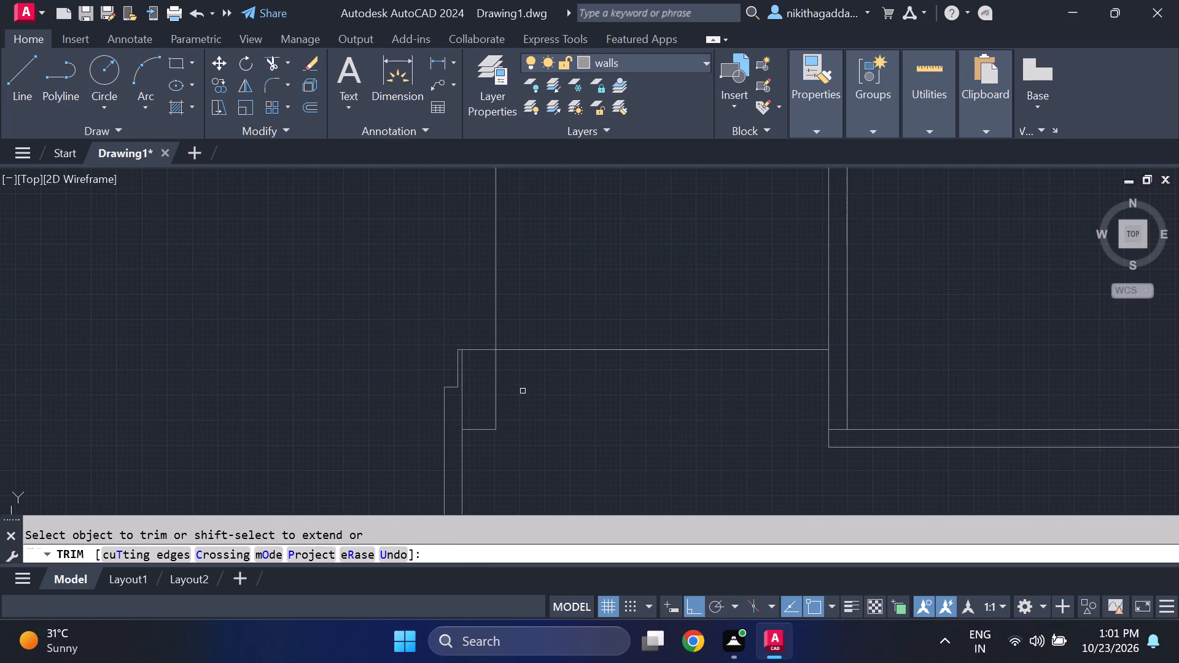
key(Escape)
text(tr)
key(Return)
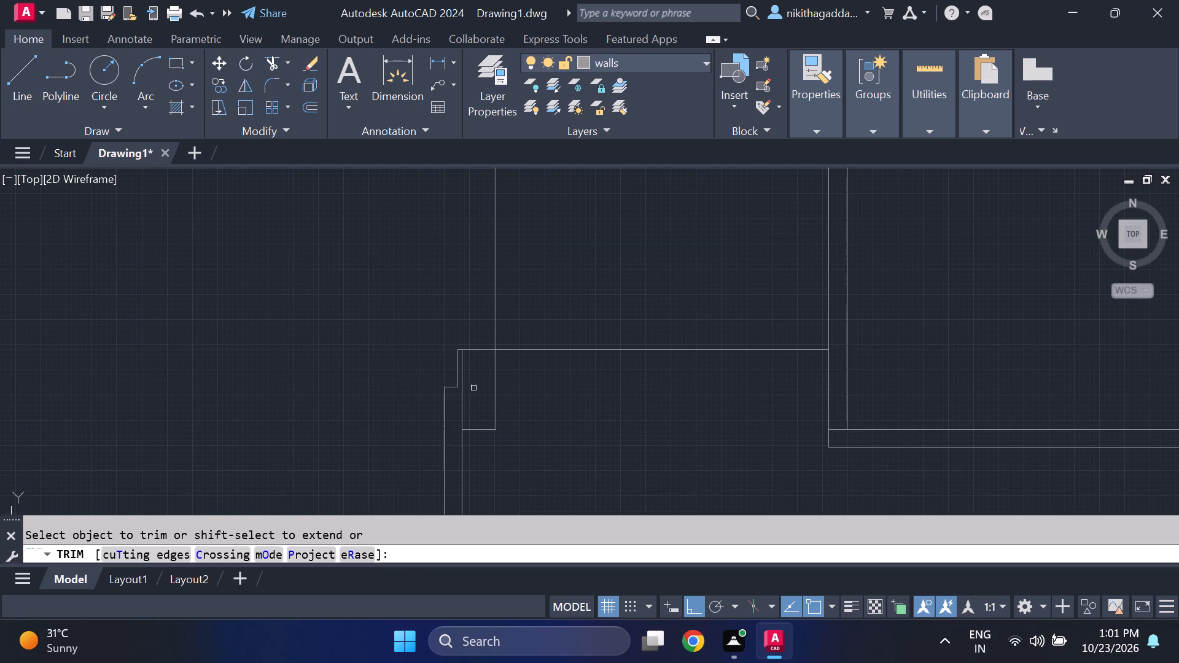
click(493, 384)
click(494, 431)
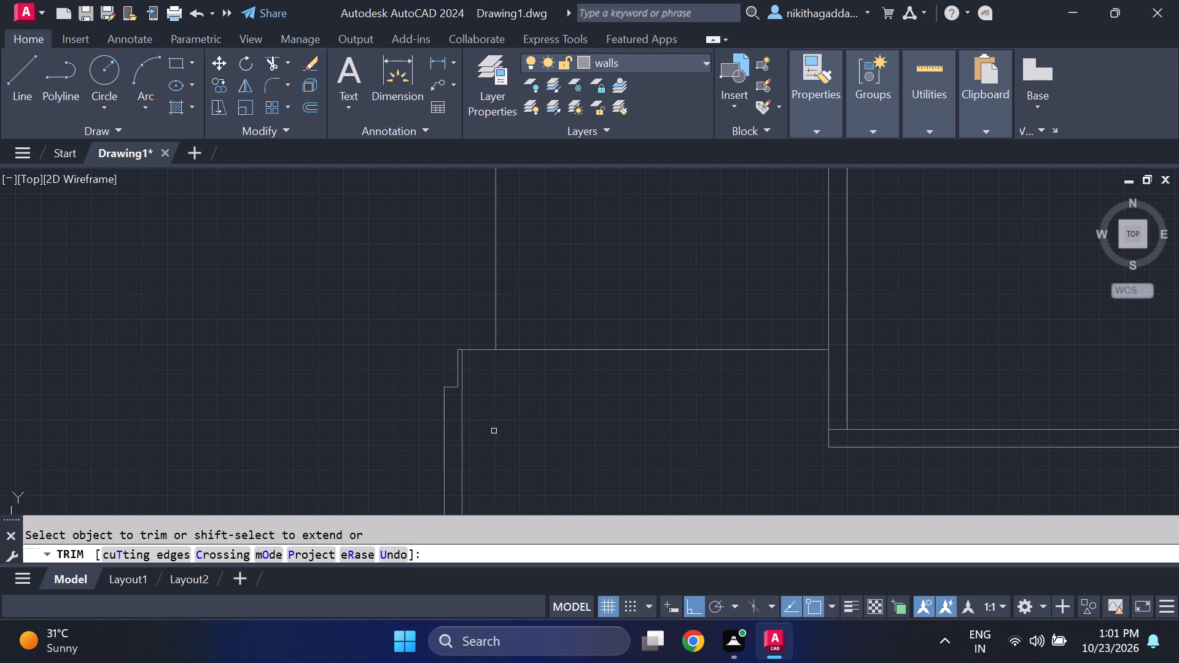
scroll(553, 374, down, 2)
key(Escape)
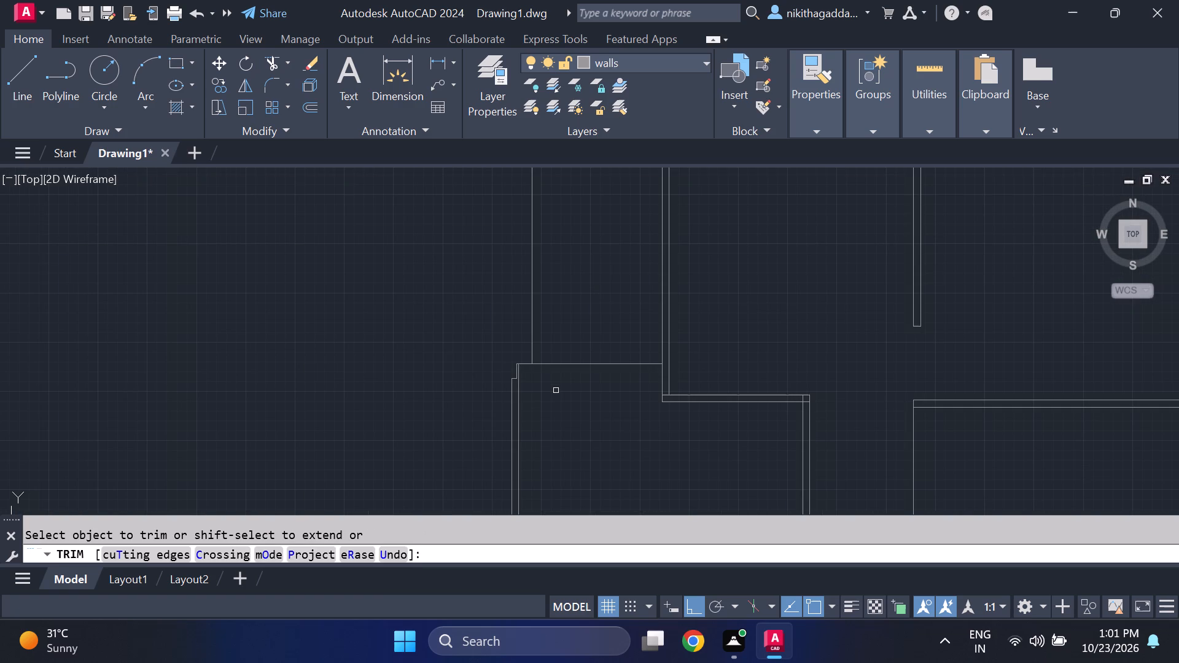
Move the short line capping the stepped left wall a little upward, above the passage's cross line.
scroll(500, 437, up, 1)
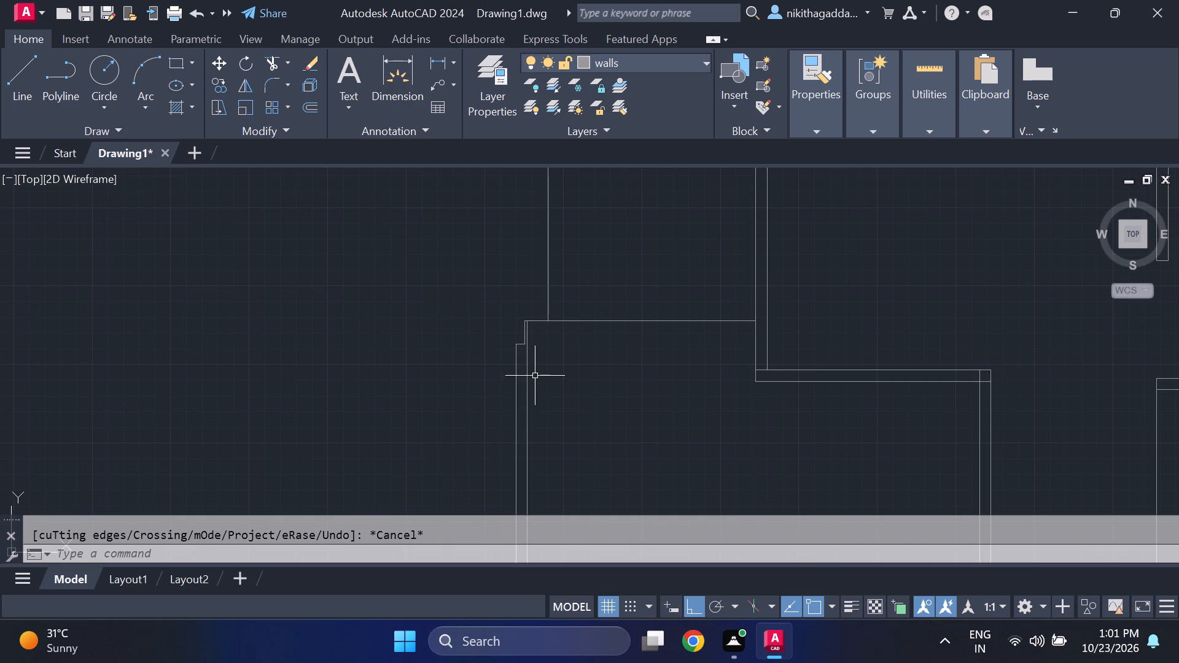
middle_drag(565, 370, 517, 420)
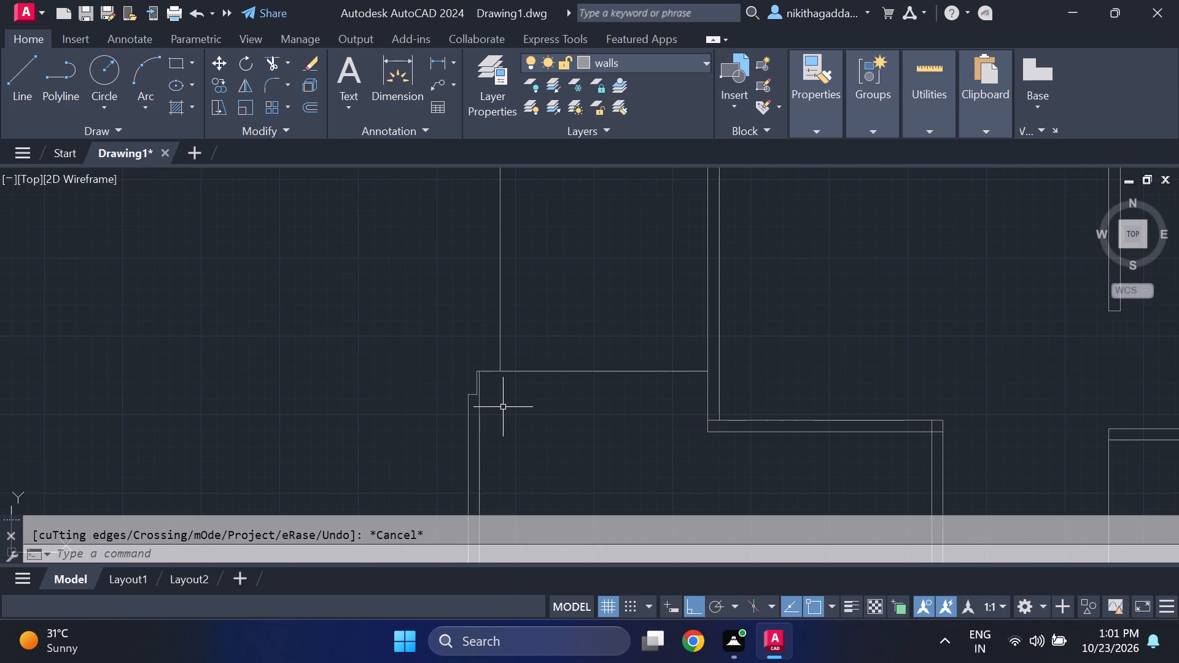
scroll(491, 378, up, 2)
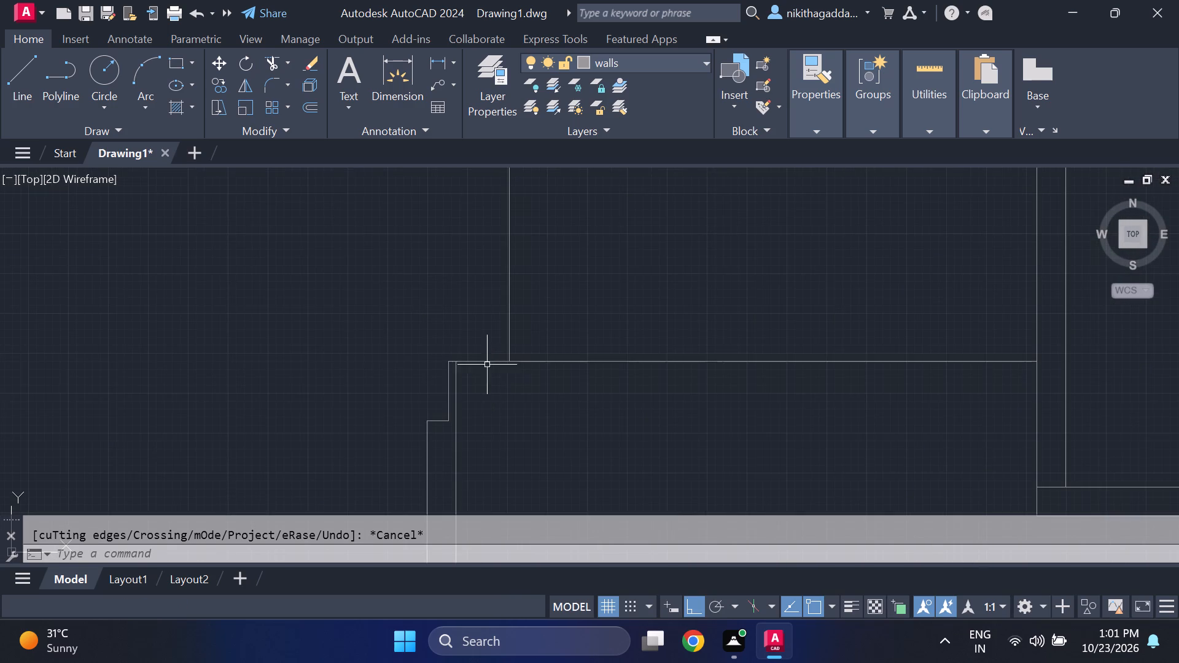
scroll(477, 363, up, 3)
click(389, 354)
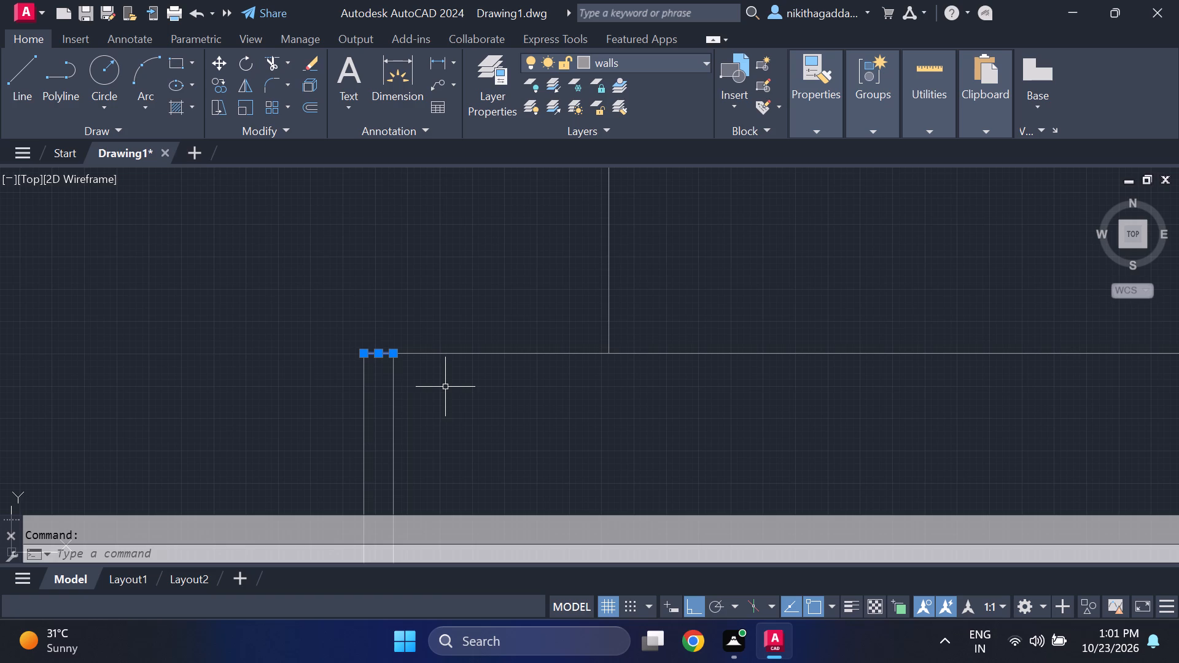
key(m)
key(Return)
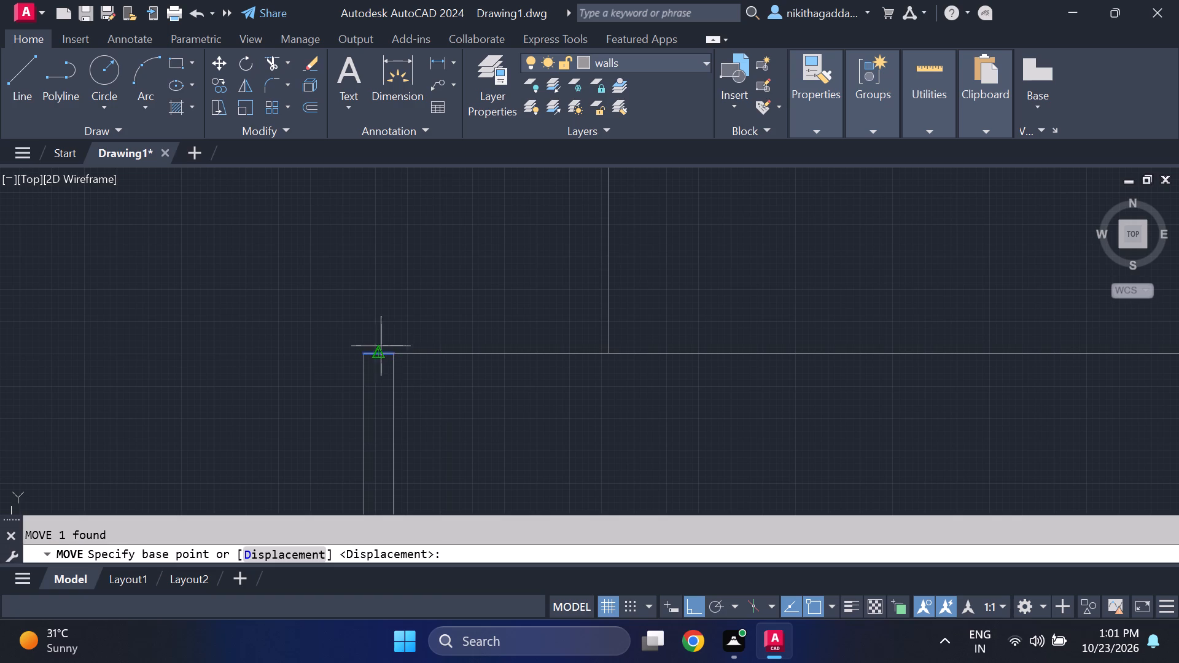
click(391, 352)
click(396, 318)
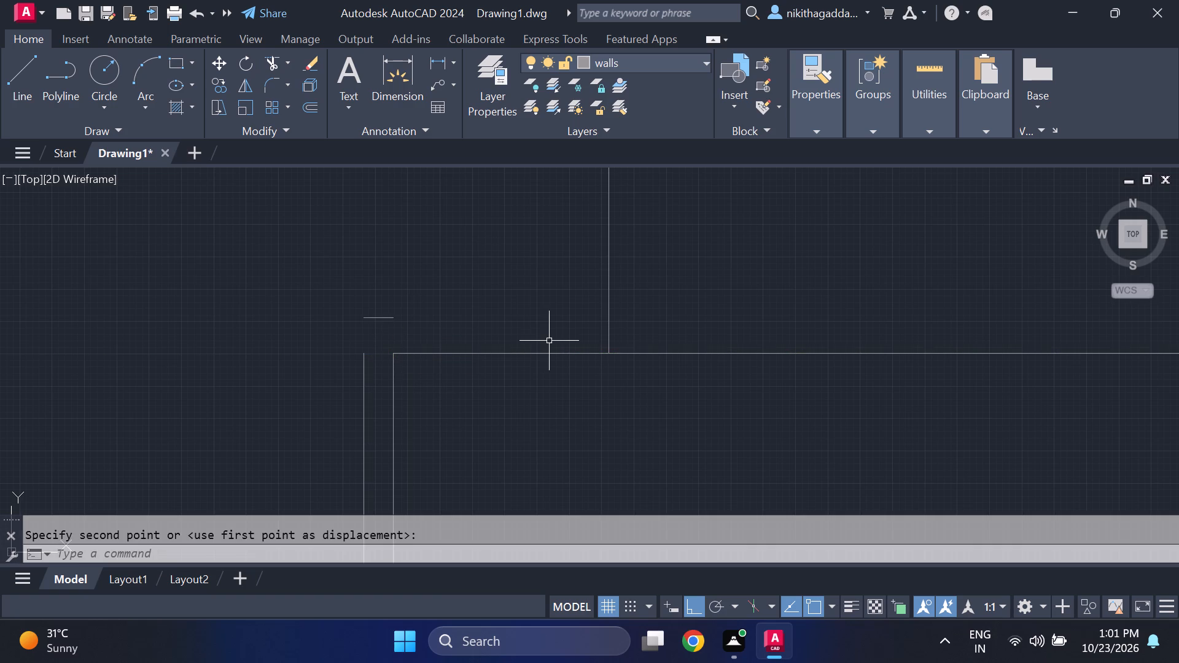
Extend both vertical lines of the stepped left wall up to the moved cap line.
text(ex)
key(Return)
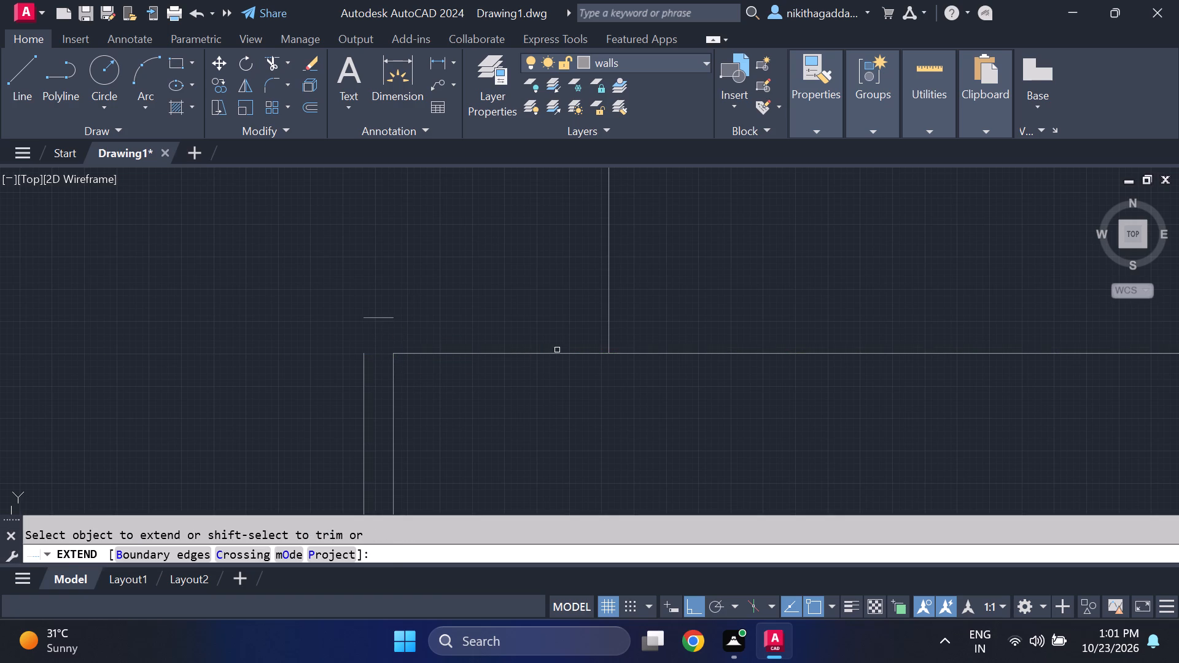
drag(488, 400, 221, 412)
scroll(327, 347, down, 3)
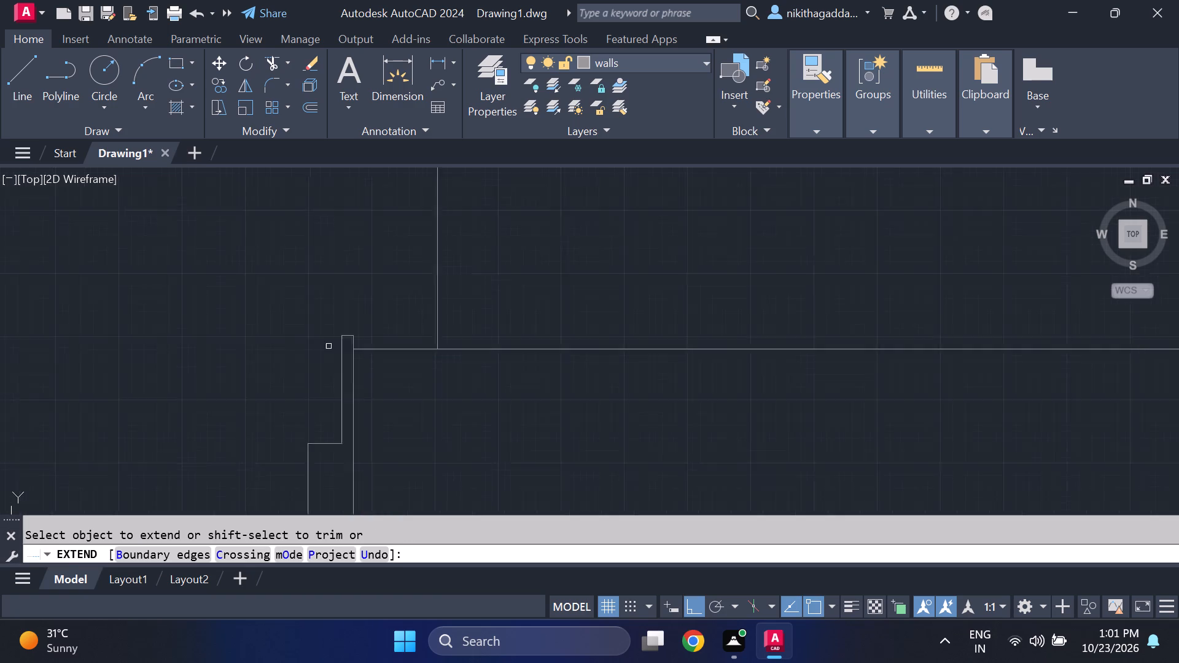
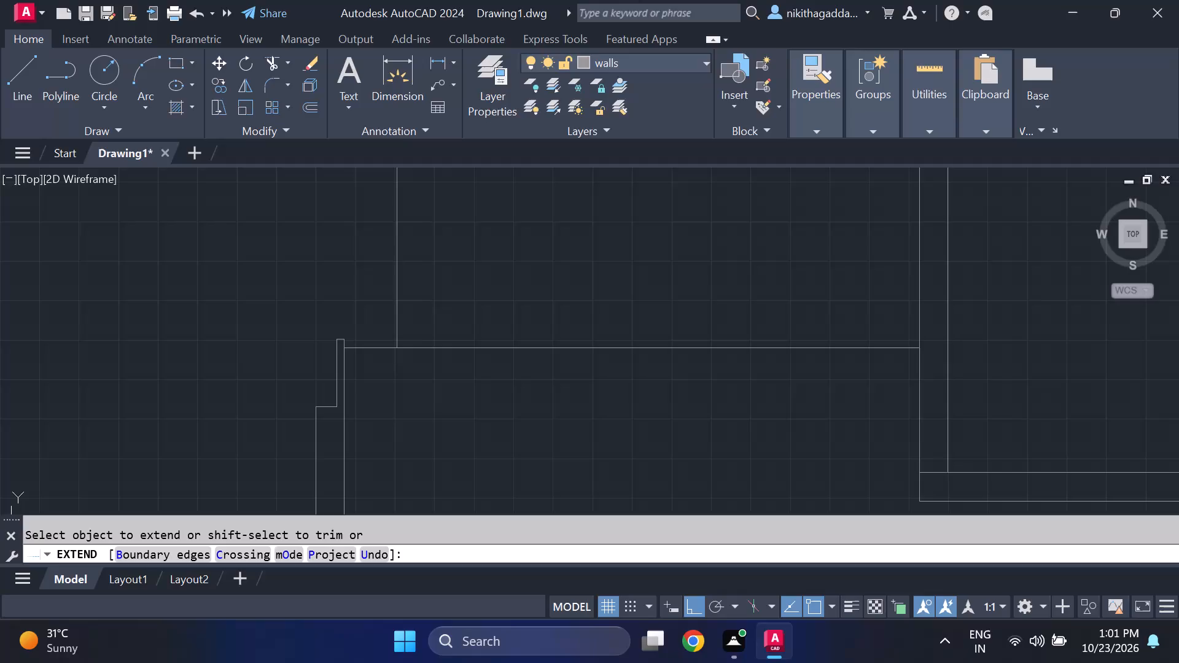
Trim the line crossing between the passage's right wall lines at its corner with the lower room's top wall.
scroll(368, 401, down, 2)
middle_drag(394, 448, 294, 420)
scroll(335, 366, up, 1)
scroll(342, 372, down, 2)
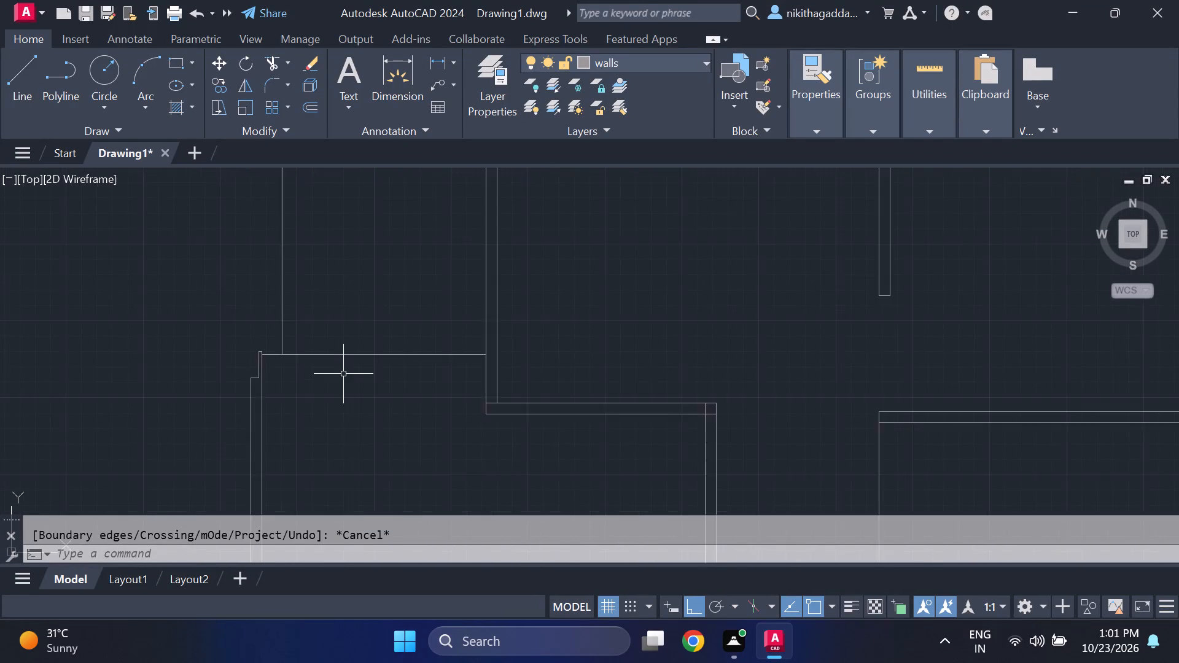
middle_drag(358, 397, 457, 421)
text(tr)
key(Return)
scroll(595, 406, up, 3)
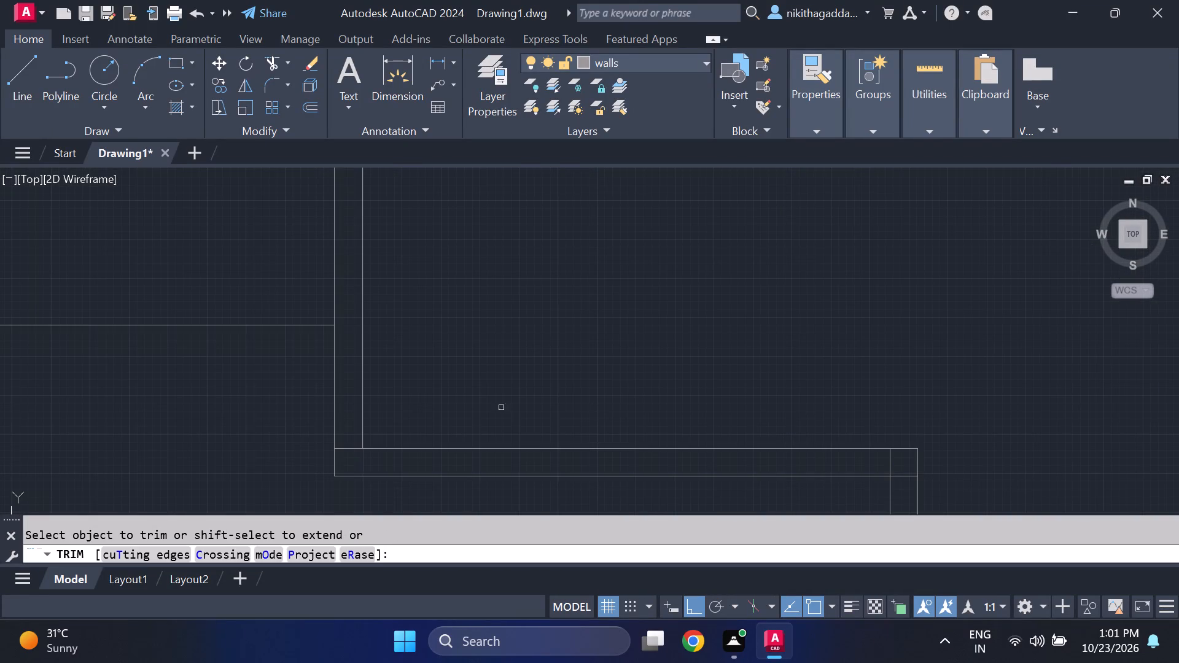
click(354, 448)
scroll(660, 343, down, 2)
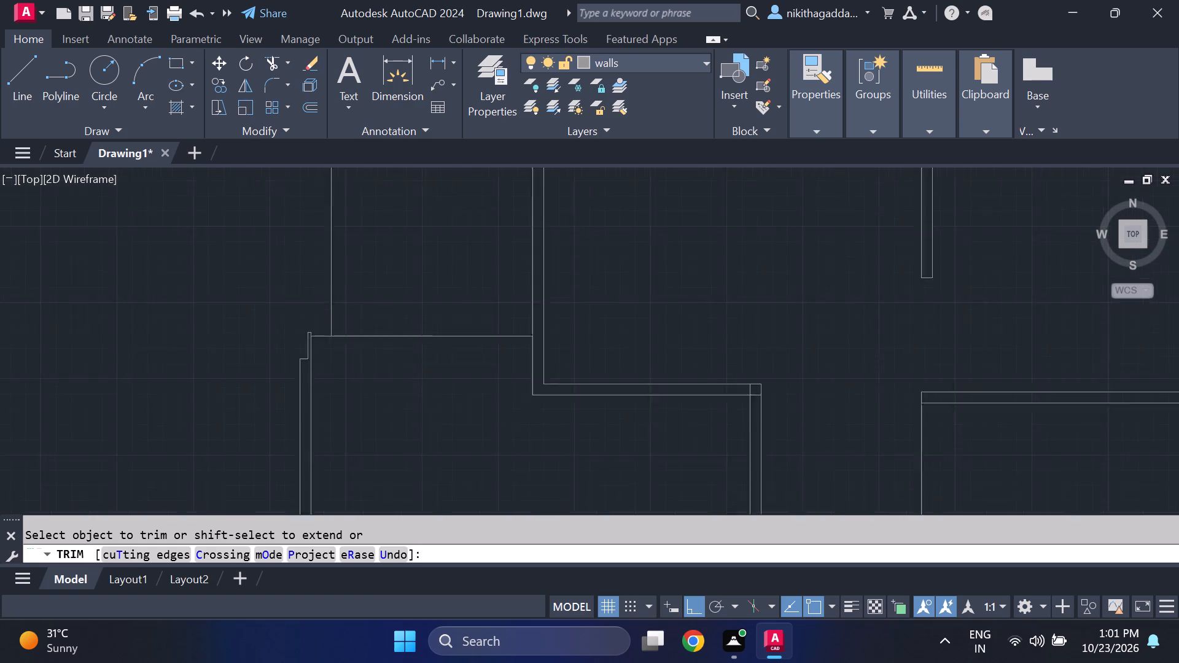
scroll(660, 343, down, 1)
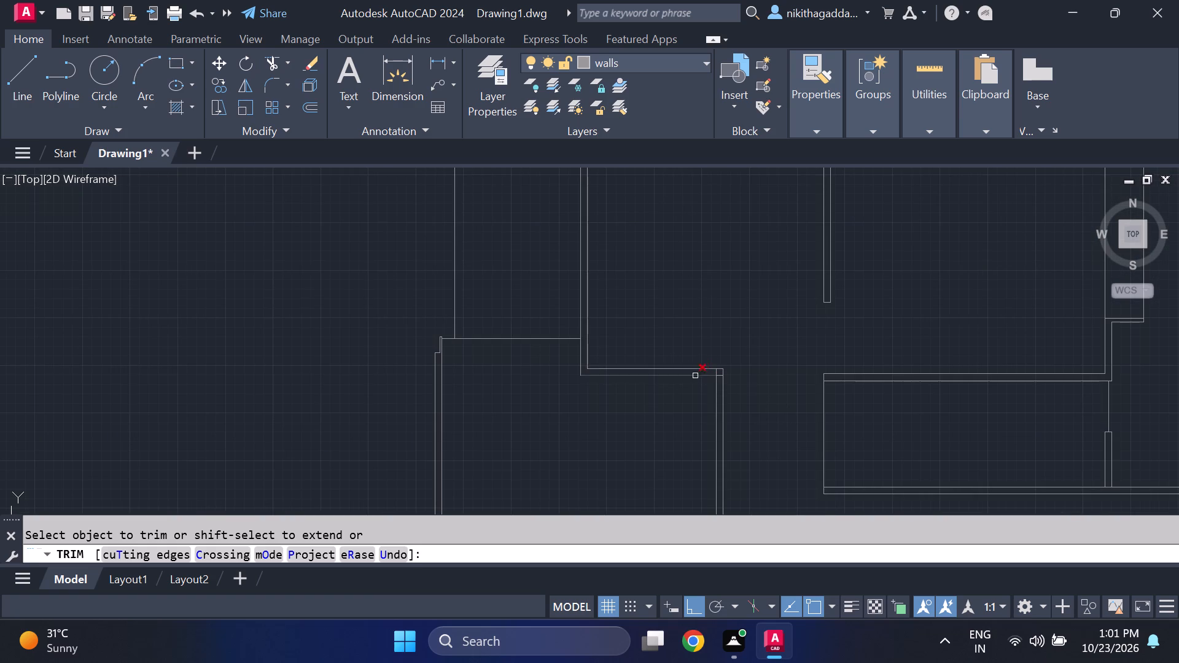
scroll(580, 403, up, 1)
scroll(580, 403, down, 1)
key(Escape)
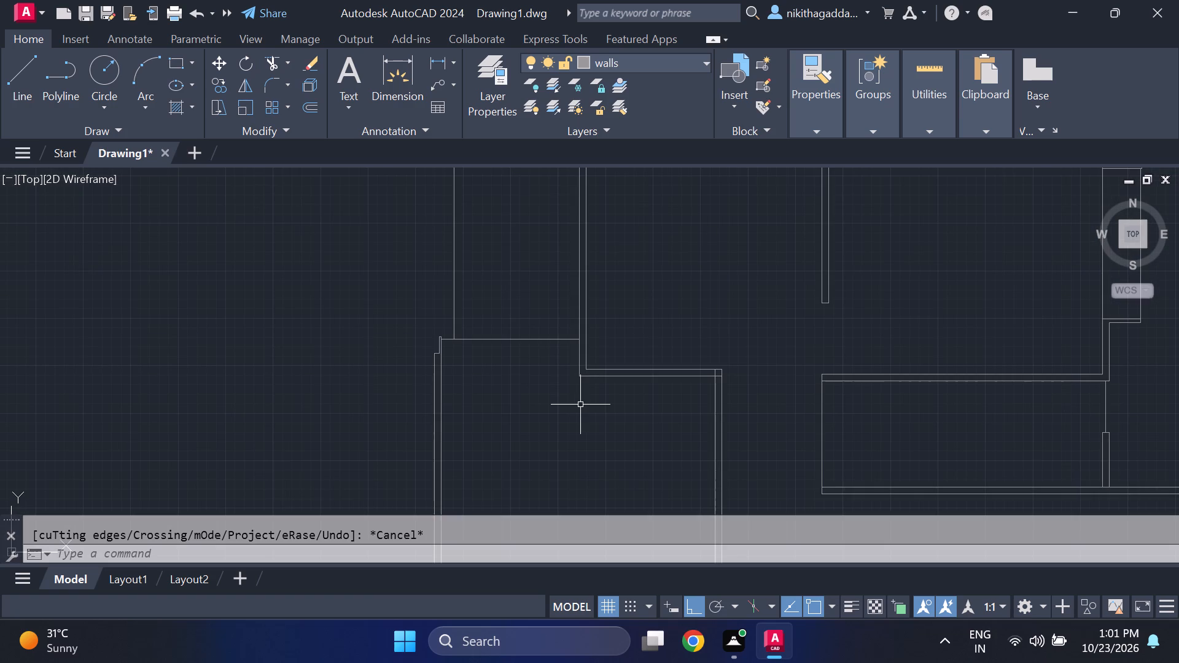
Offset the passage's cross line 354" downward into the lower room.
scroll(580, 403, down, 2)
middle_drag(582, 398, 643, 369)
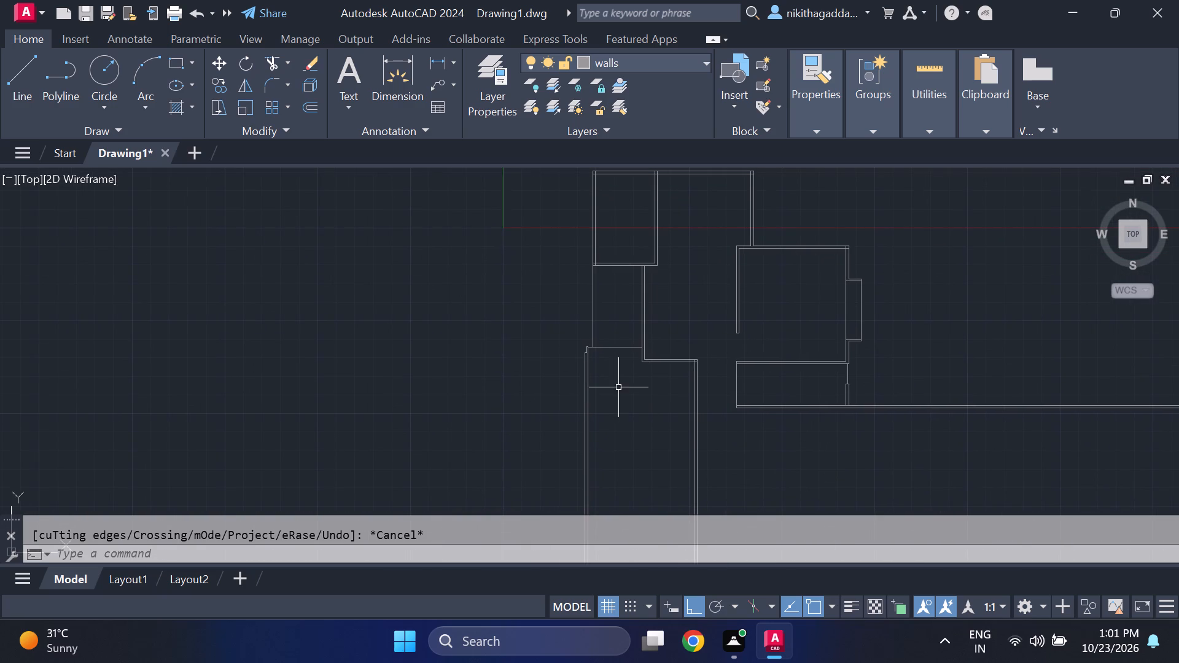
middle_drag(649, 423, 677, 367)
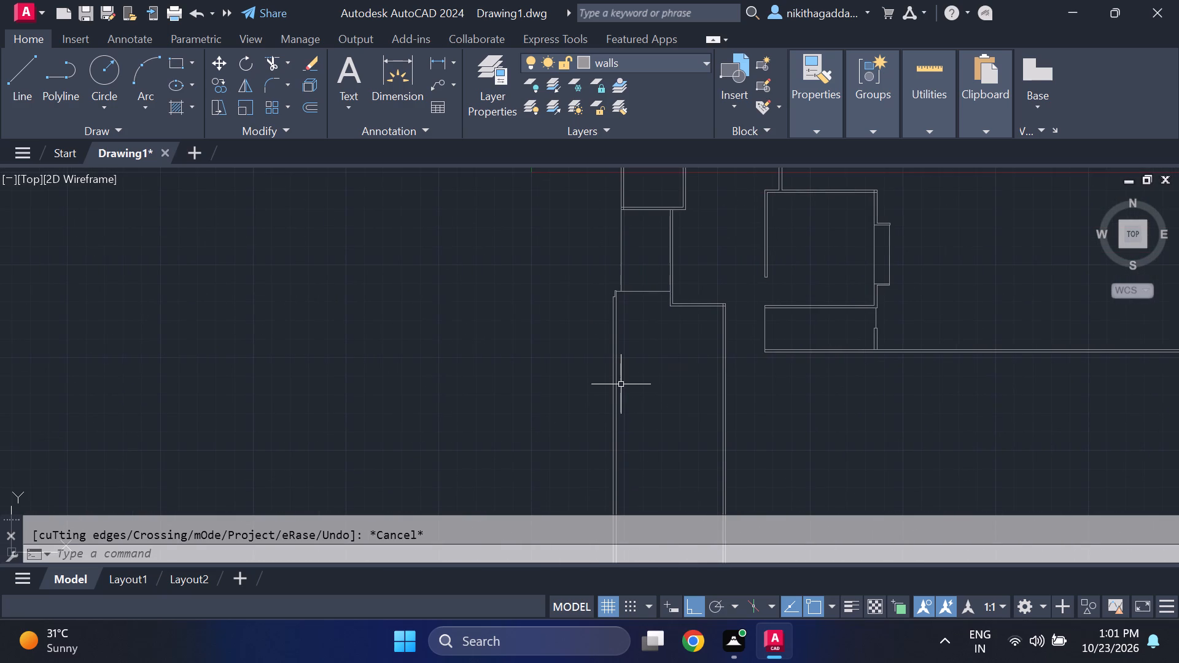
middle_drag(636, 379, 627, 407)
scroll(628, 398, up, 1)
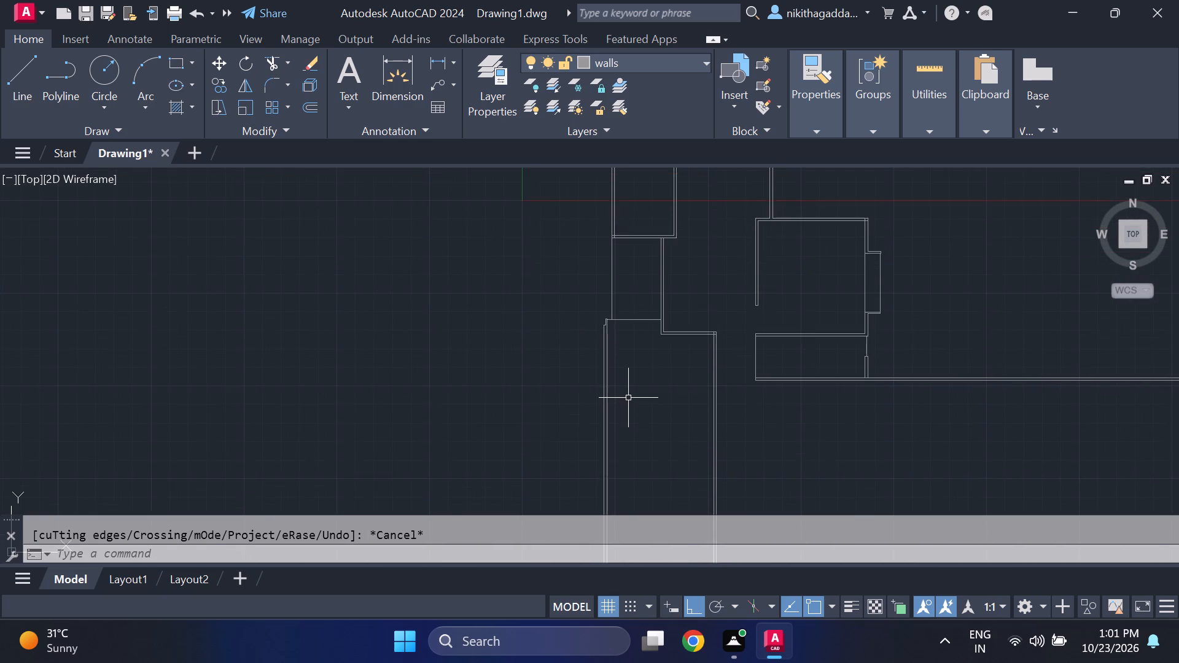
scroll(628, 398, up, 1)
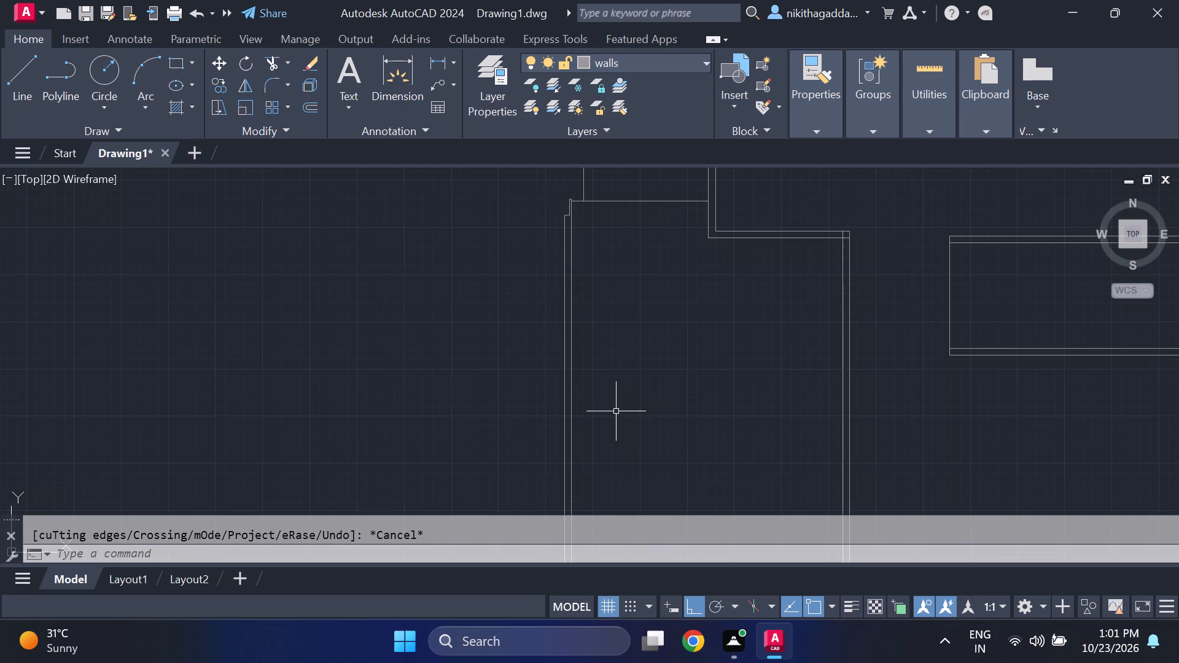
text(of)
key(Return)
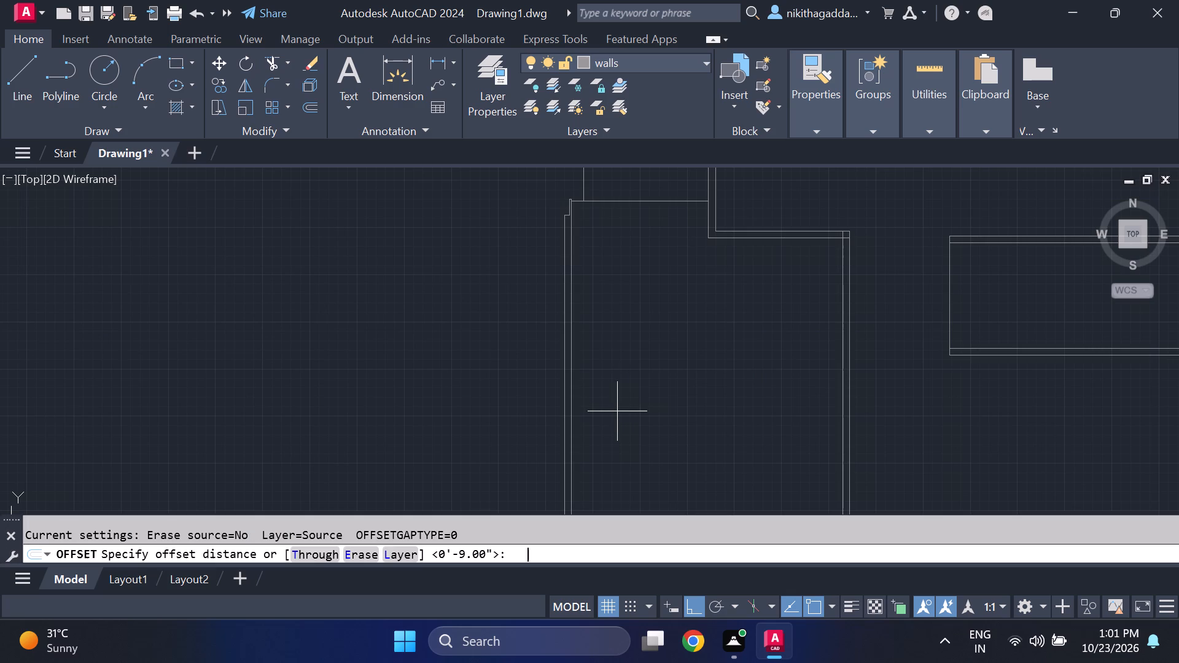
key(3)
text(54)
key(shift+quotedbl)
key(Return)
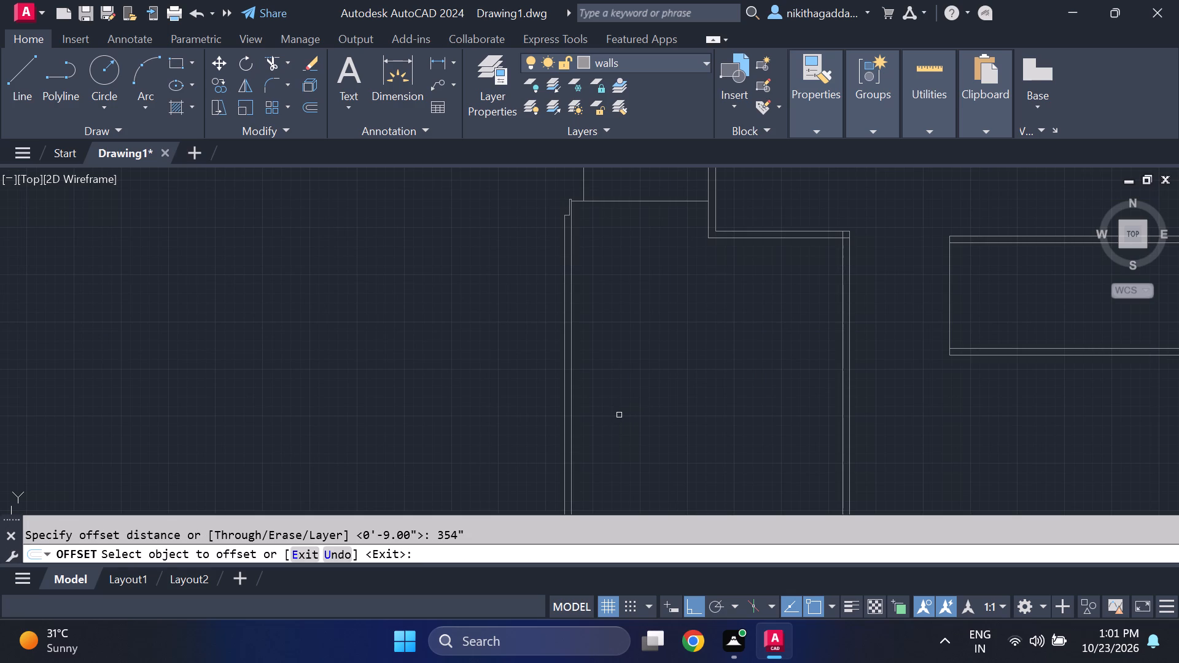
click(646, 203)
scroll(676, 333, down, 2)
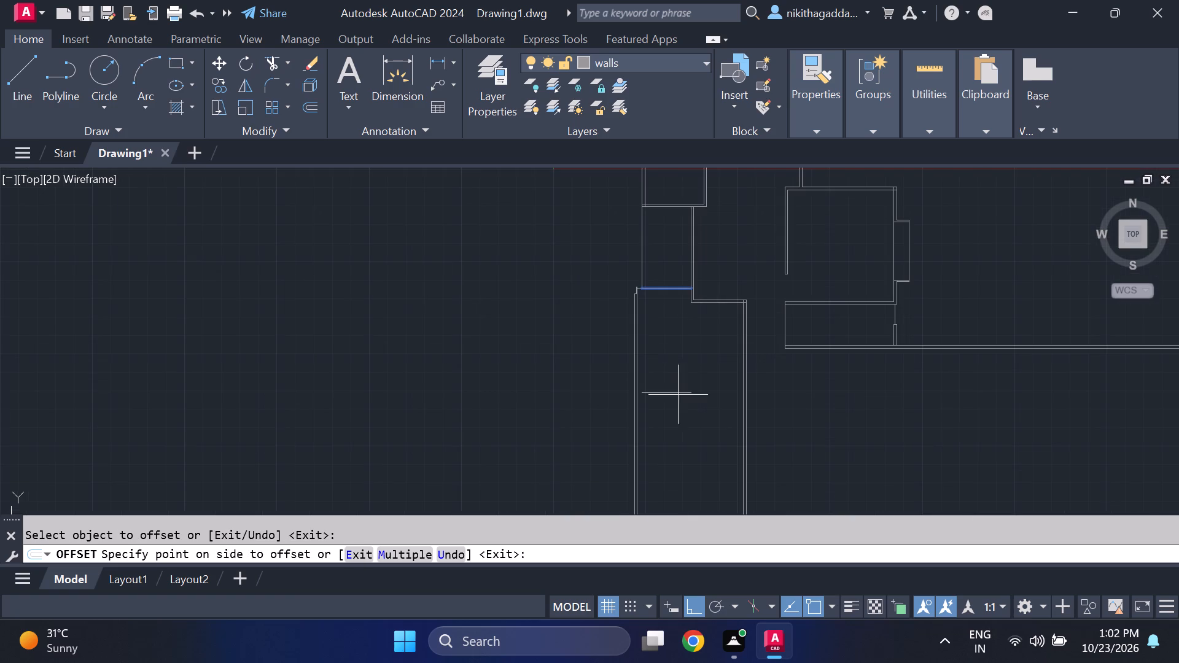
middle_drag(673, 419, 638, 349)
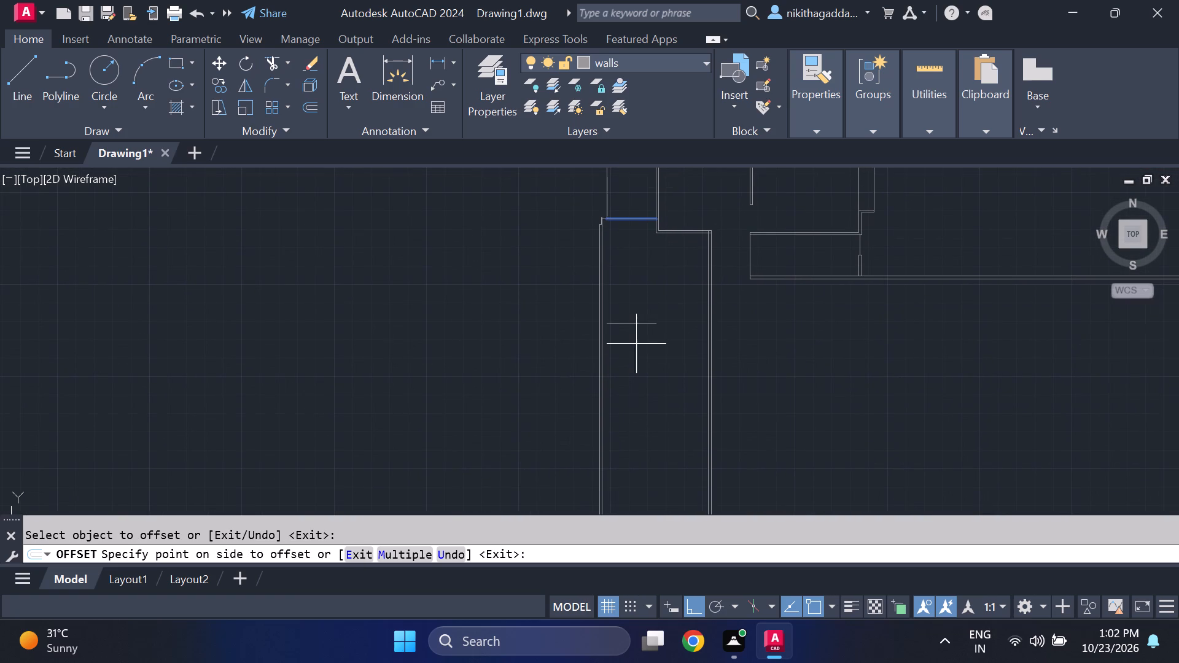
click(636, 360)
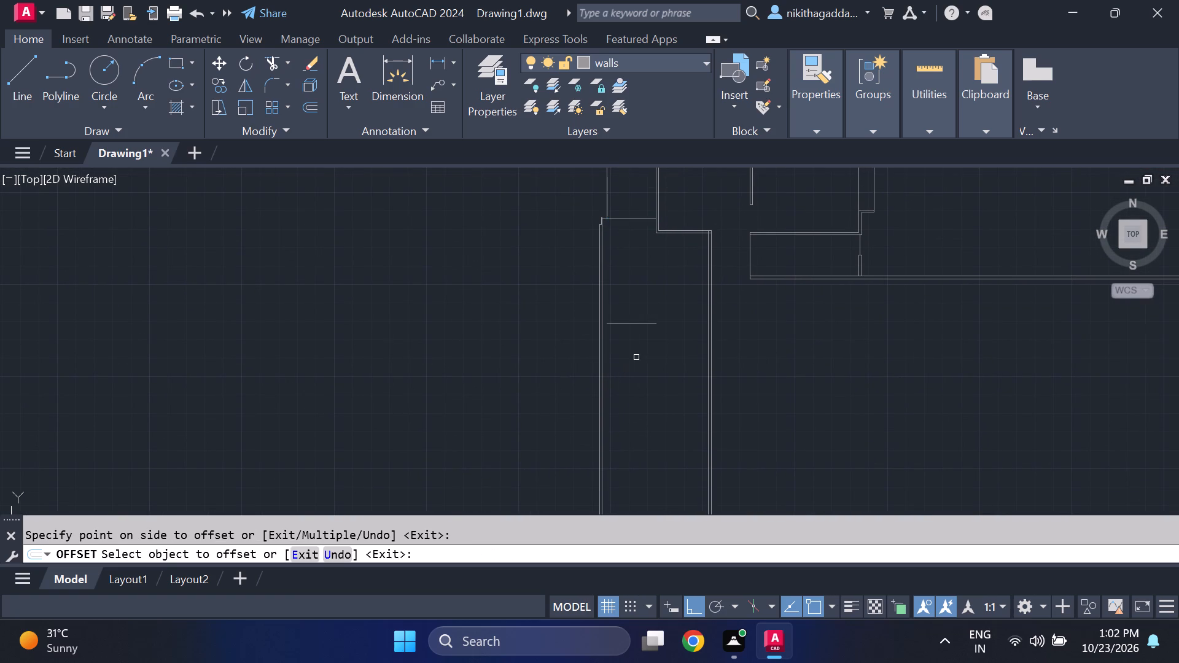
key(Escape)
Extend the new cross line's left end to the outer line of the lower room's left wall.
text(ex)
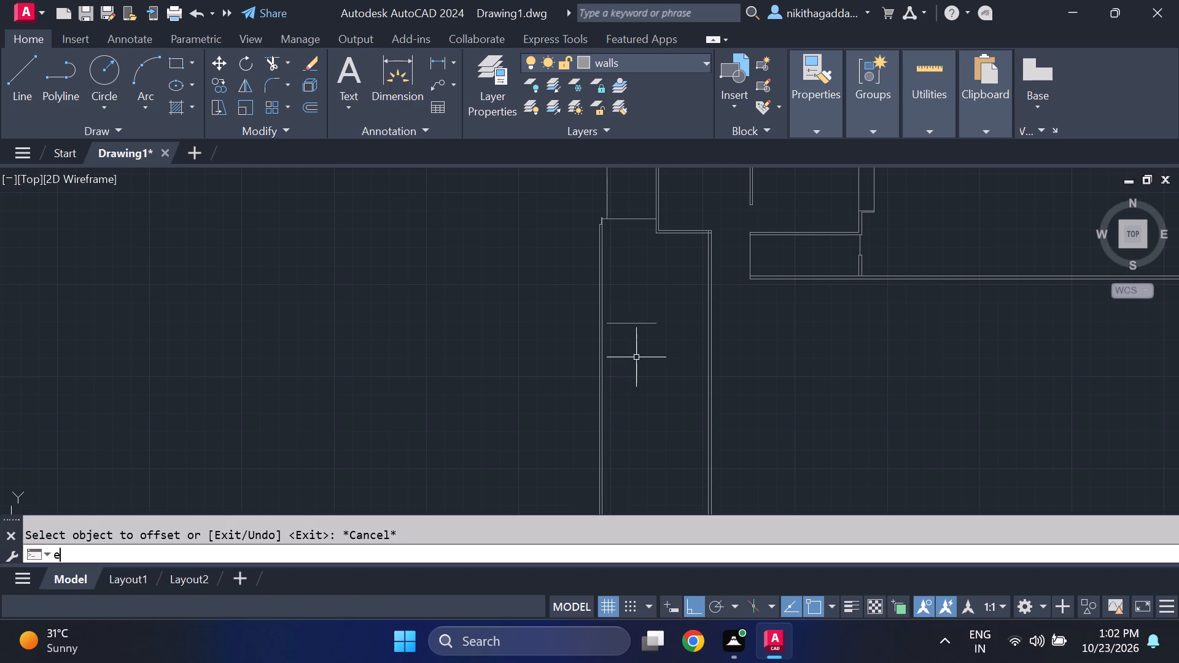
key(Return)
drag(631, 312, 639, 418)
middle_drag(621, 345, 607, 403)
scroll(607, 384, up, 2)
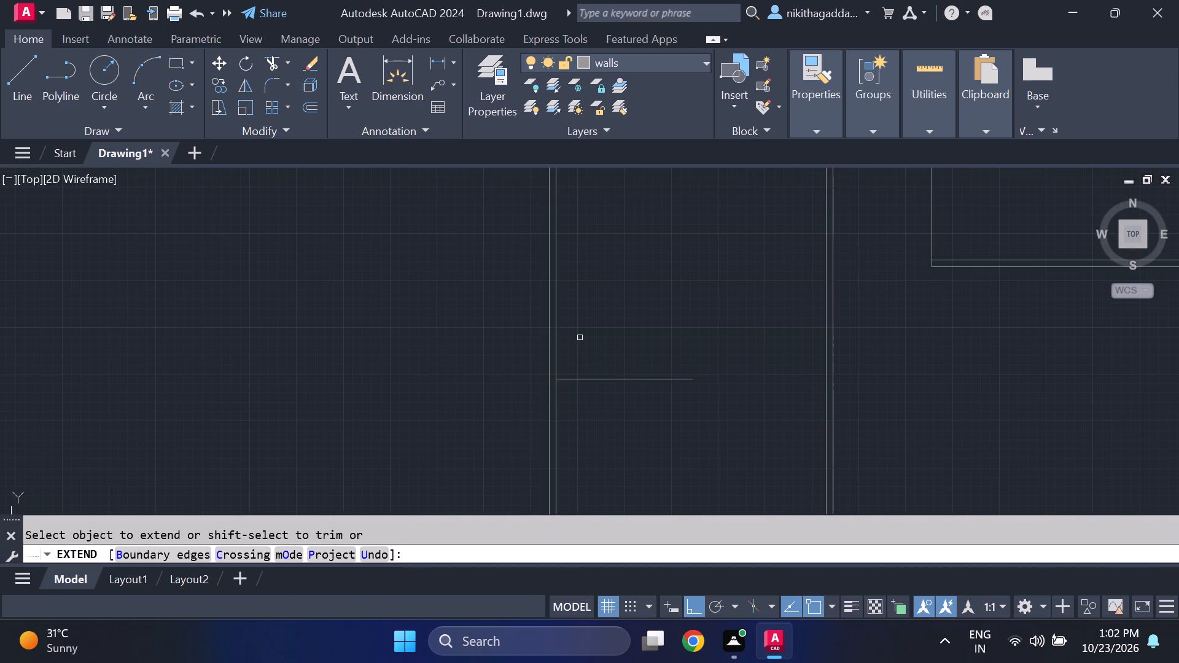
drag(590, 348, 603, 445)
key(Escape)
Offset the extended cross line 9" downward to form the cross wall's thickness.
text(of)
key(Return)
text(9")
key(Return)
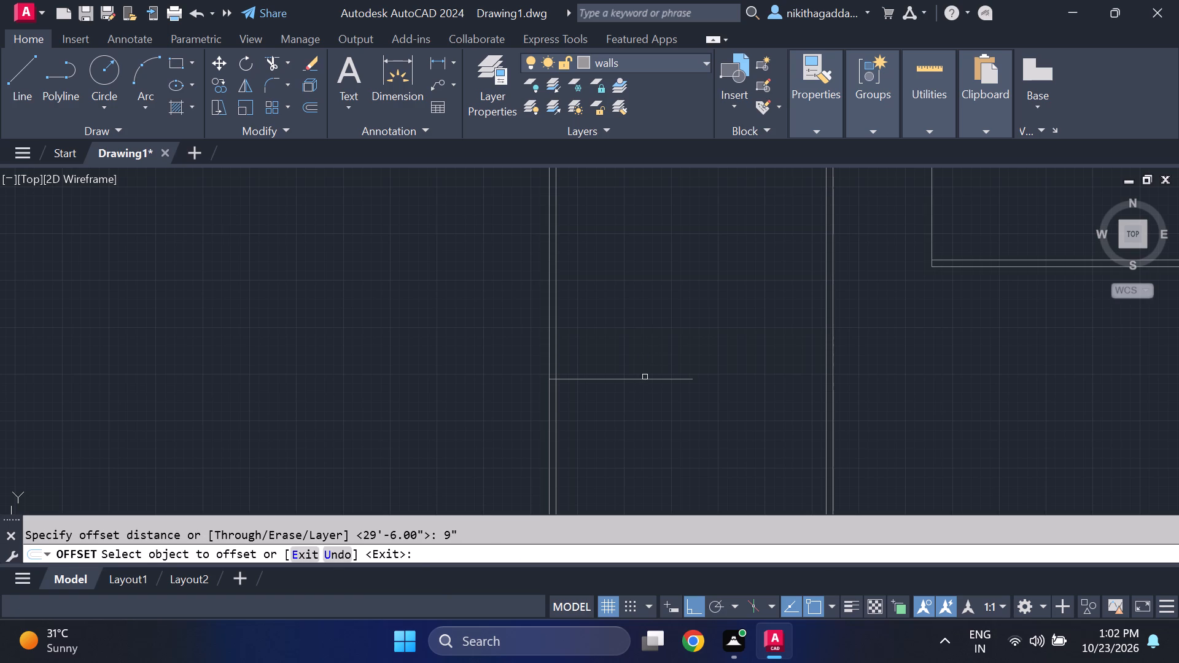
click(644, 377)
click(615, 417)
key(Escape)
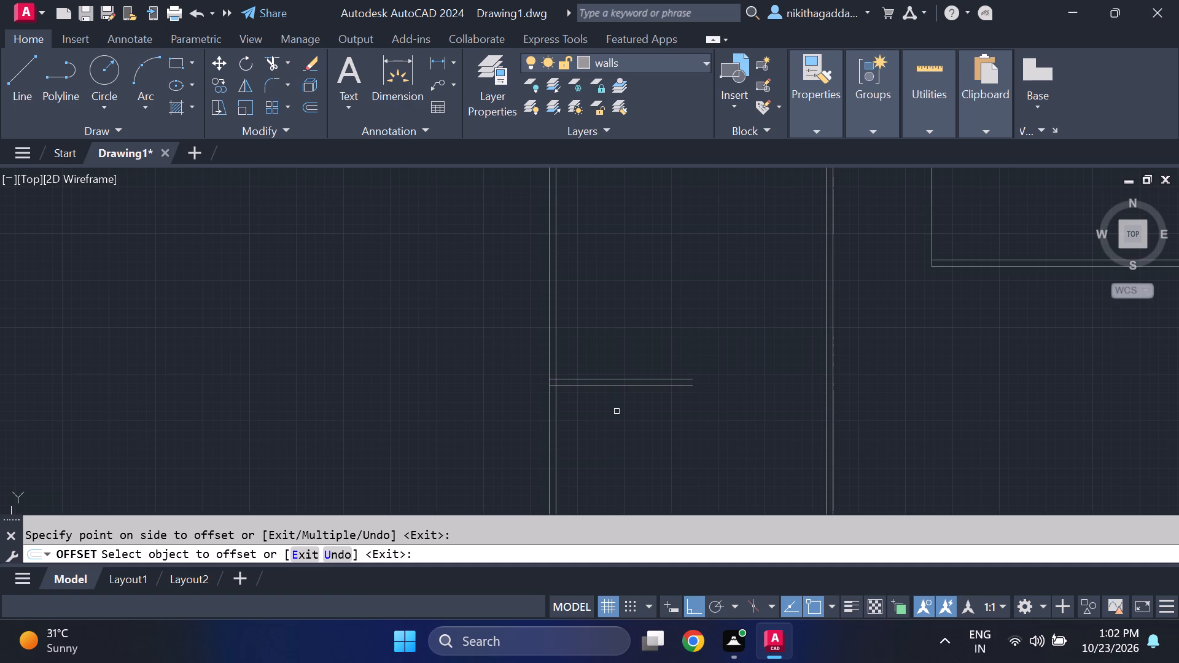
Offset the inner line of the lower room's left wall 200" to the right.
text(of)
key(Return)
text(200)
key(shift+quotedbl)
key(Return)
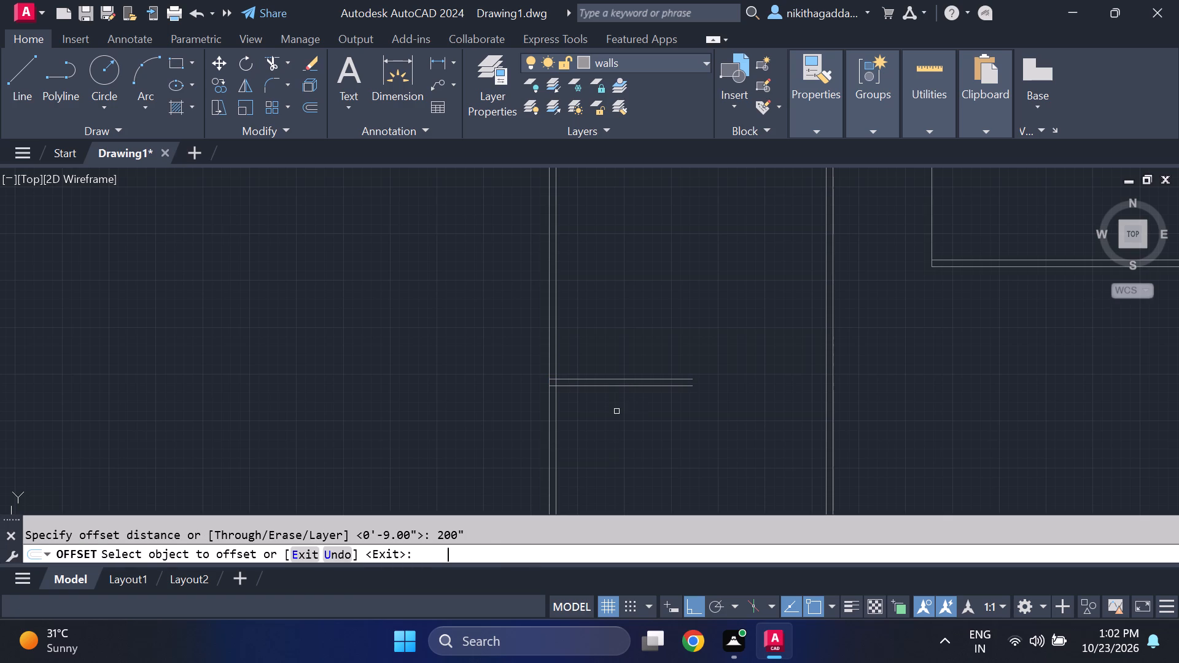
click(556, 431)
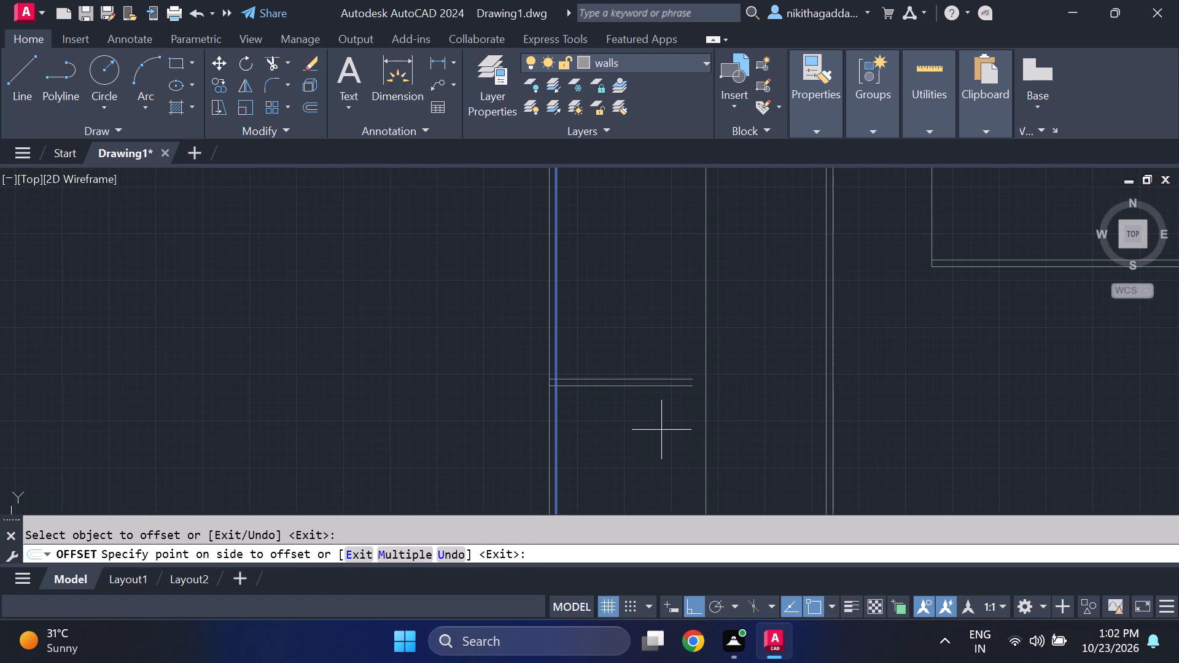
click(677, 428)
scroll(672, 415, down, 4)
scroll(671, 414, up, 4)
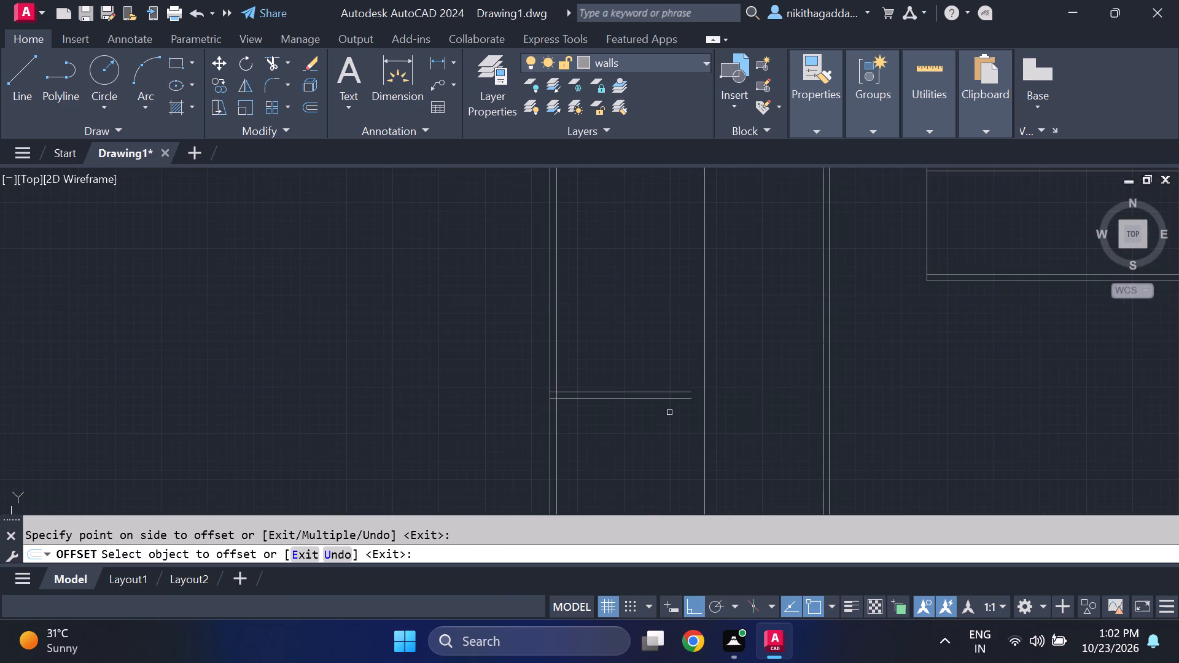
key(Escape)
Offset the new vertical line 9" to the right to form the partition wall's thickness.
text(of)
key(Return)
text(9")
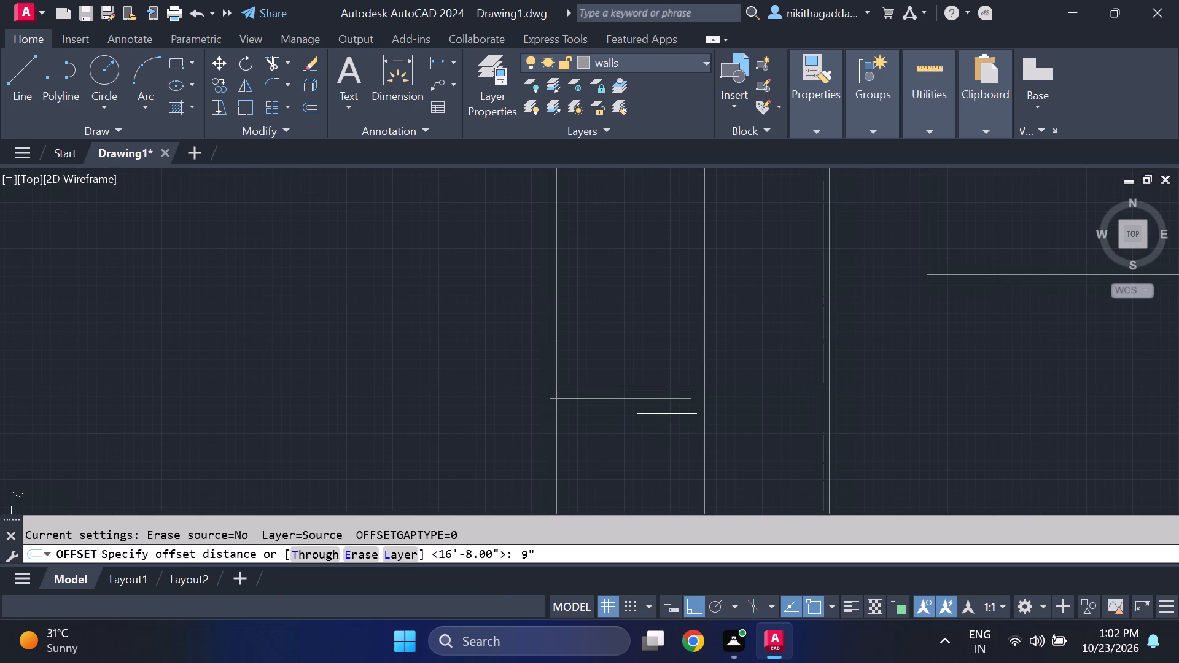
key(Return)
click(701, 416)
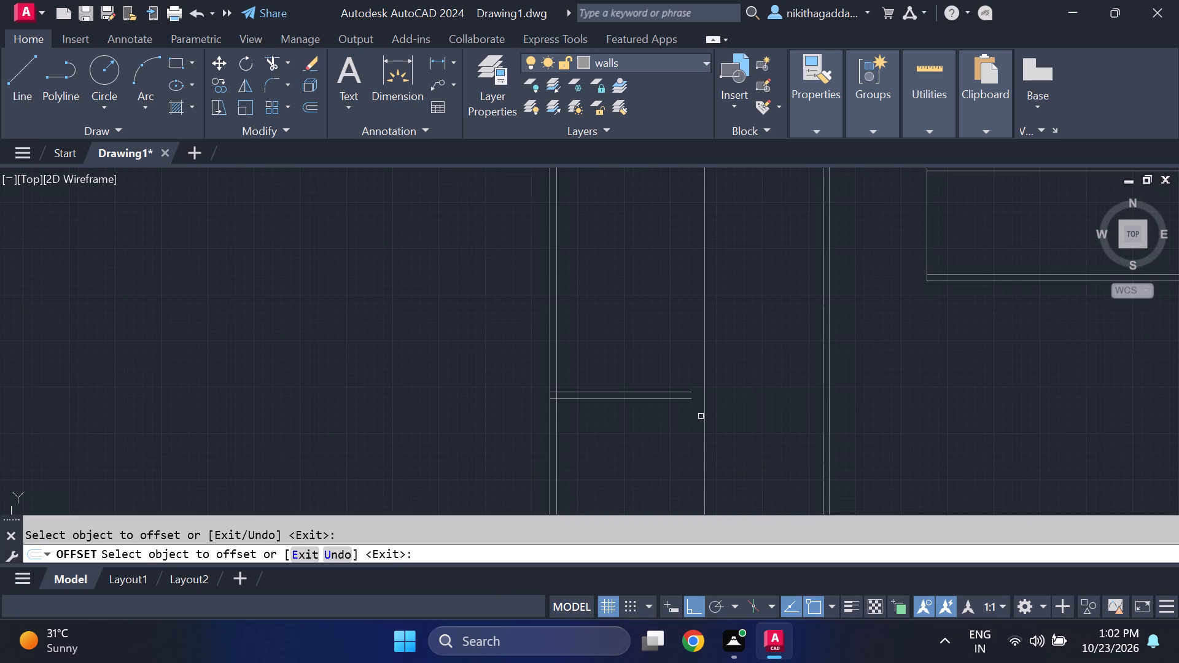
click(706, 424)
click(751, 422)
key(Escape)
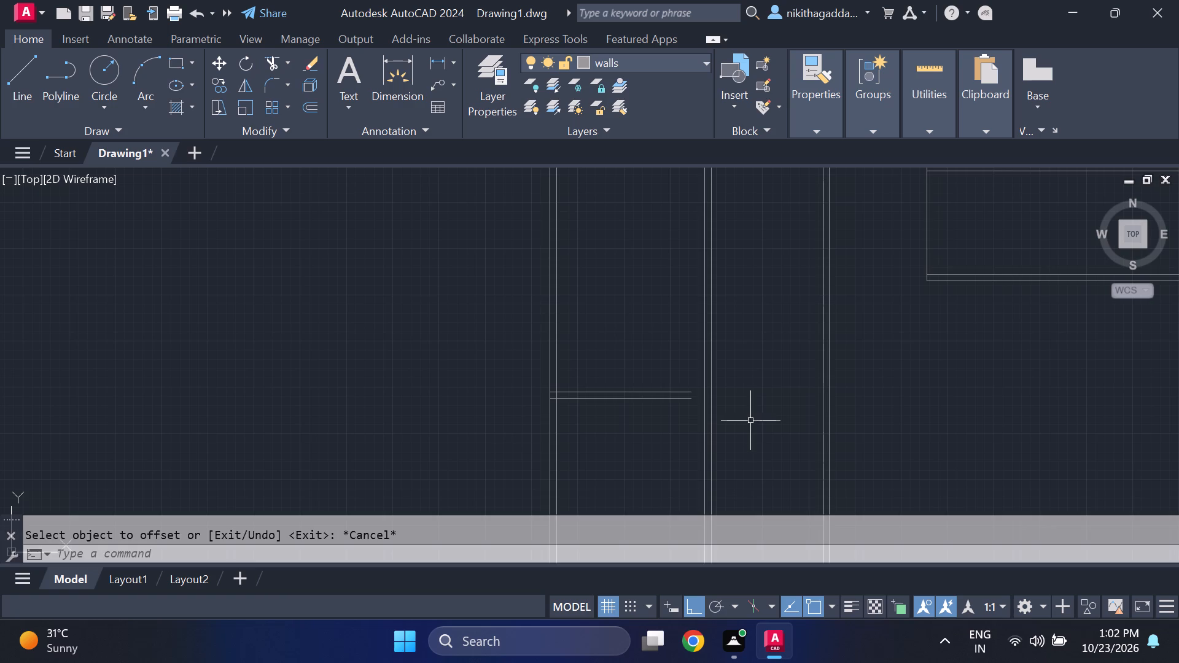
Extend both cross wall lines rightward to the far line of the new vertical partition wall.
text(ex)
key(Return)
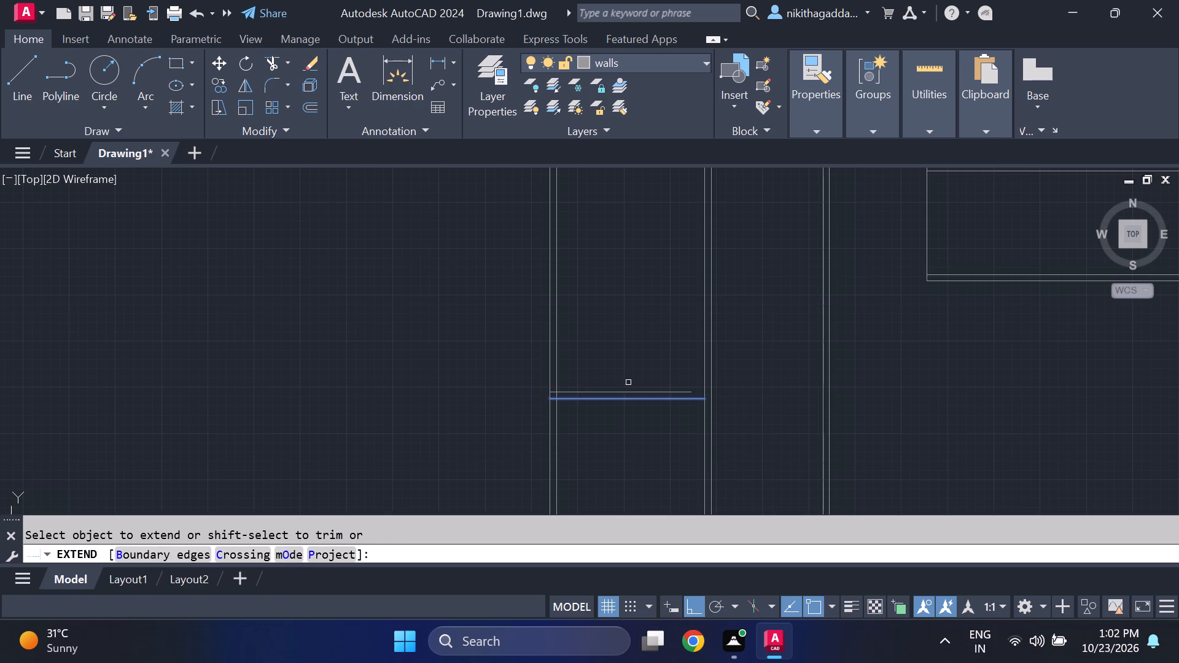
drag(615, 360, 632, 474)
drag(667, 368, 687, 441)
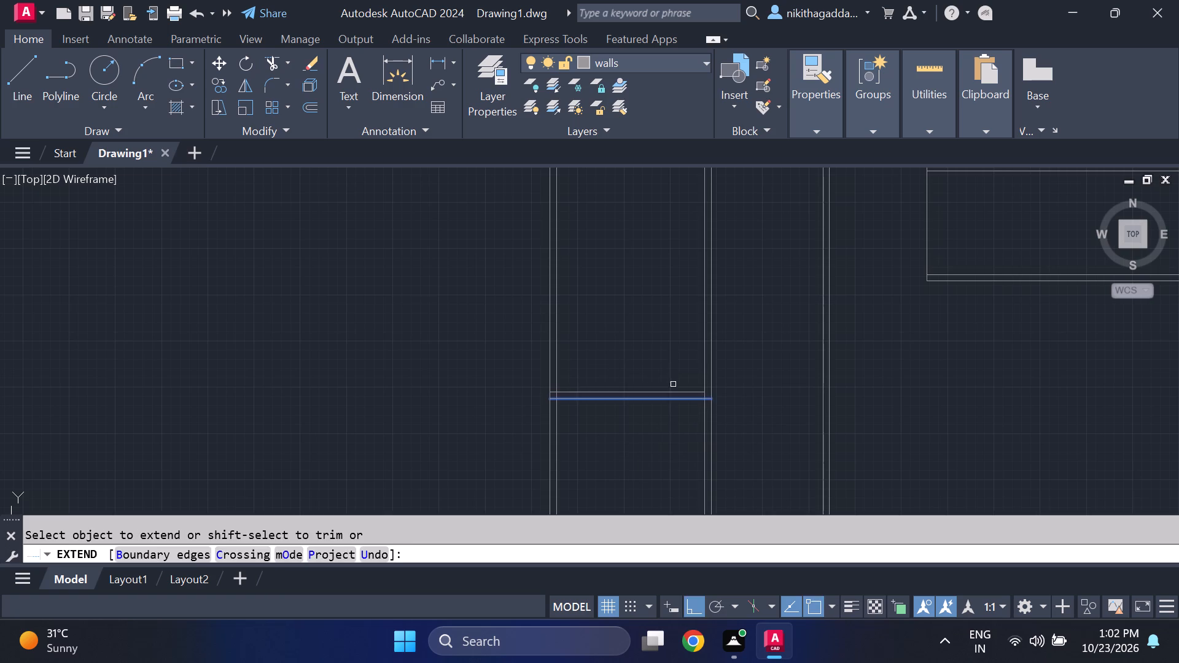
drag(672, 367, 672, 448)
key(Escape)
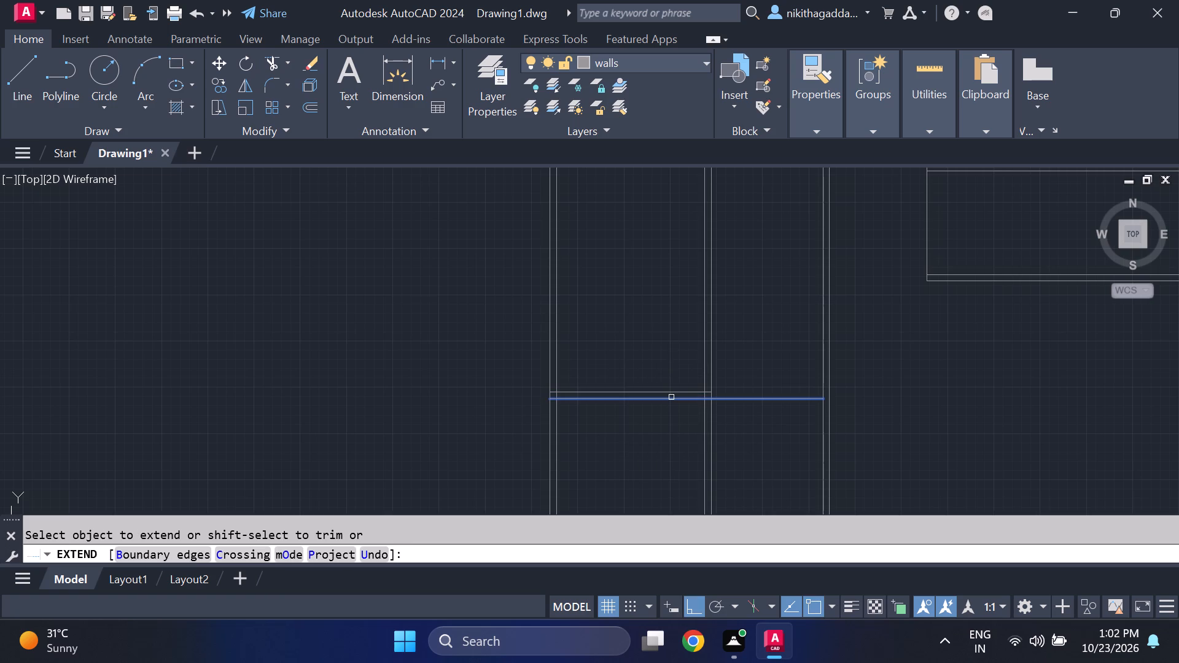
Offset the lower line of the existing cross wall 140" downward to set the next cross wall's position.
scroll(722, 401, down, 2)
scroll(699, 416, up, 2)
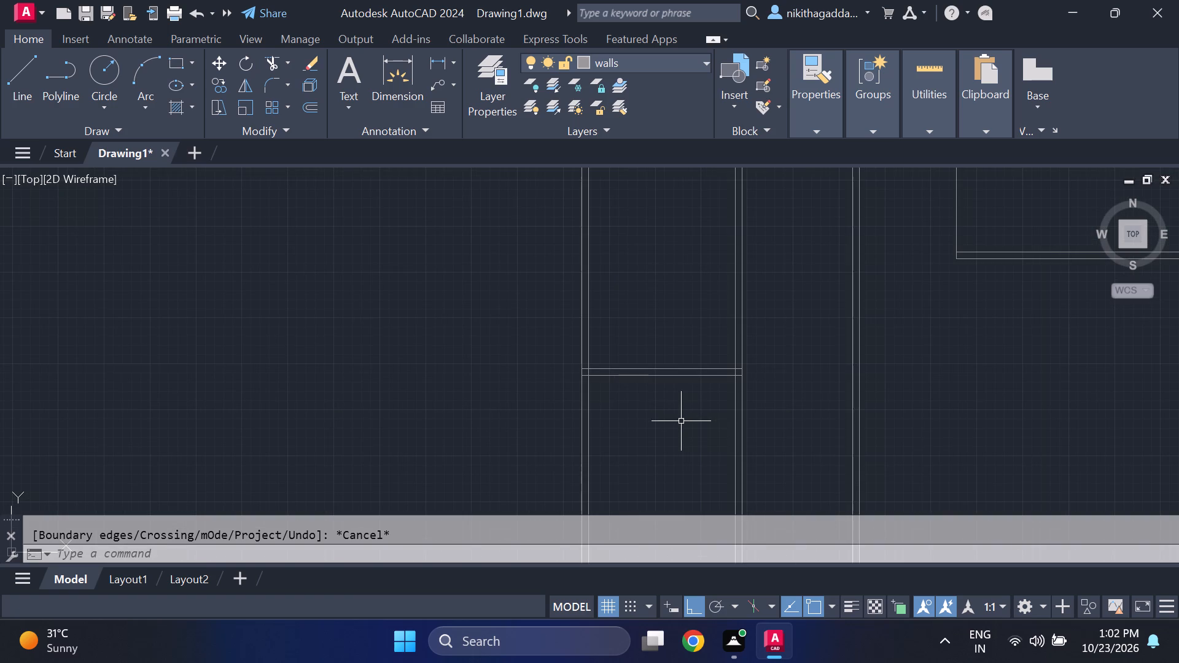
text(of)
key(Return)
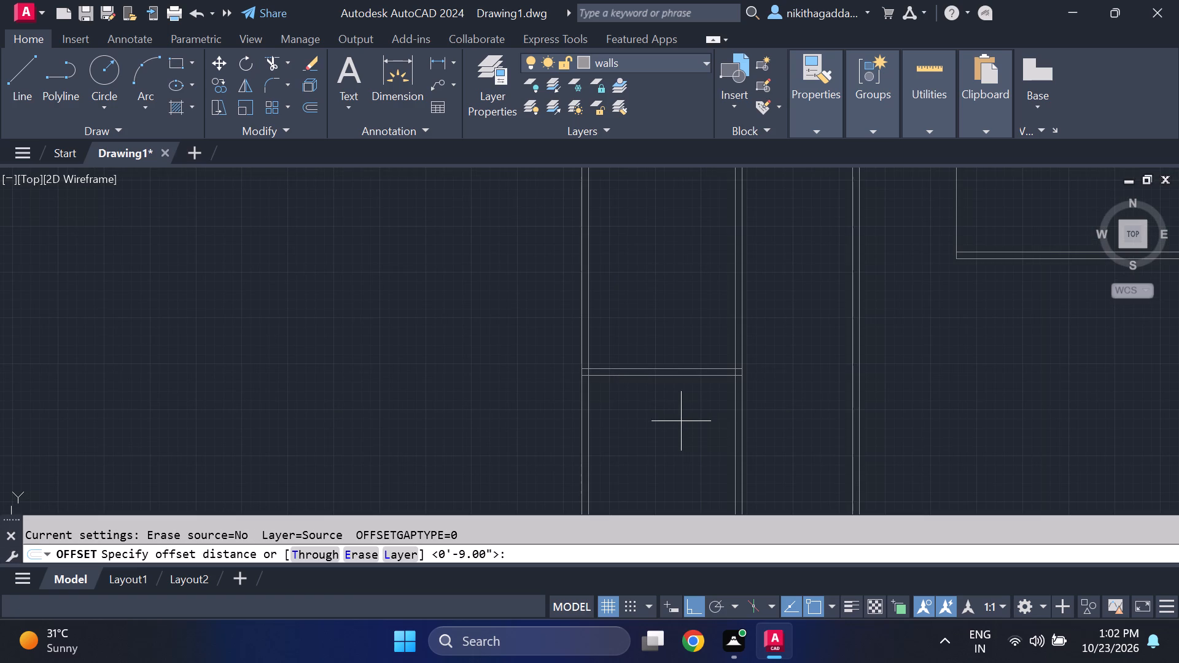
key(1)
text(40)
key(shift+quotedbl)
key(Return)
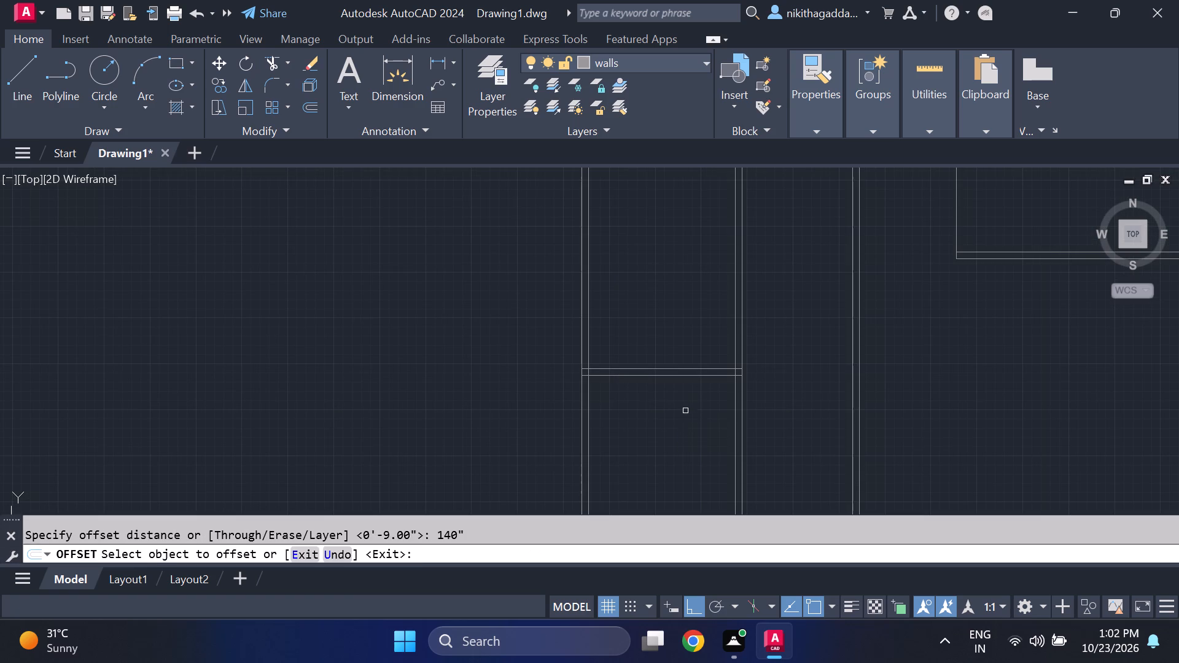
click(695, 376)
scroll(660, 425, down, 3)
scroll(653, 472, up, 3)
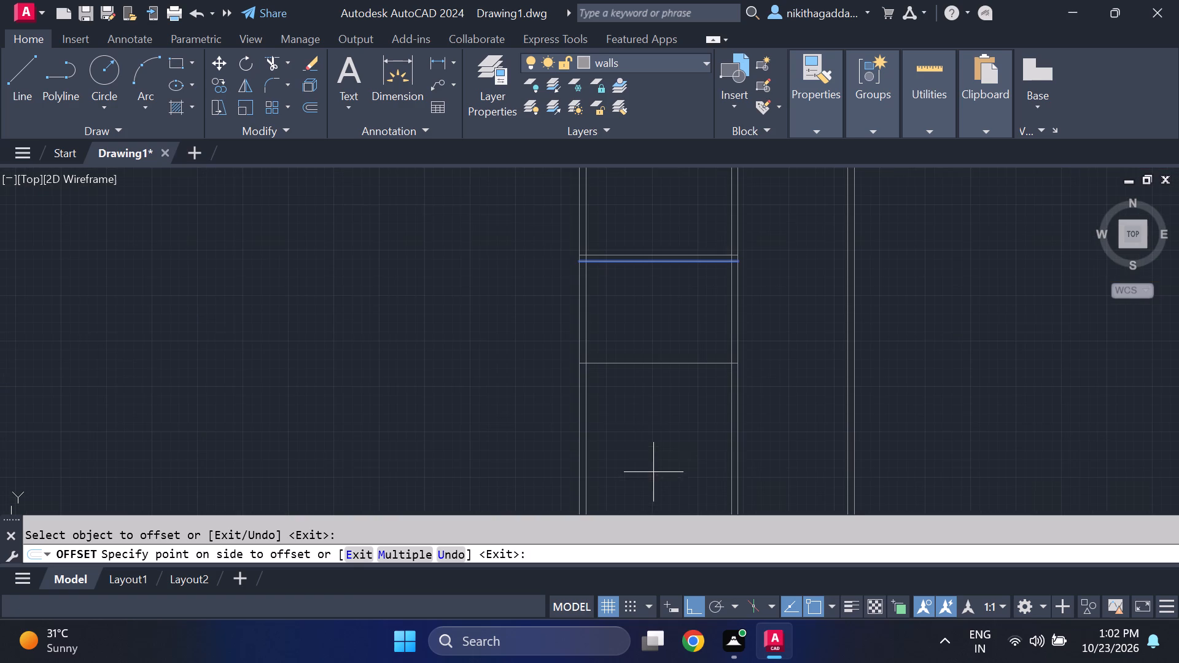
click(633, 414)
key(1)
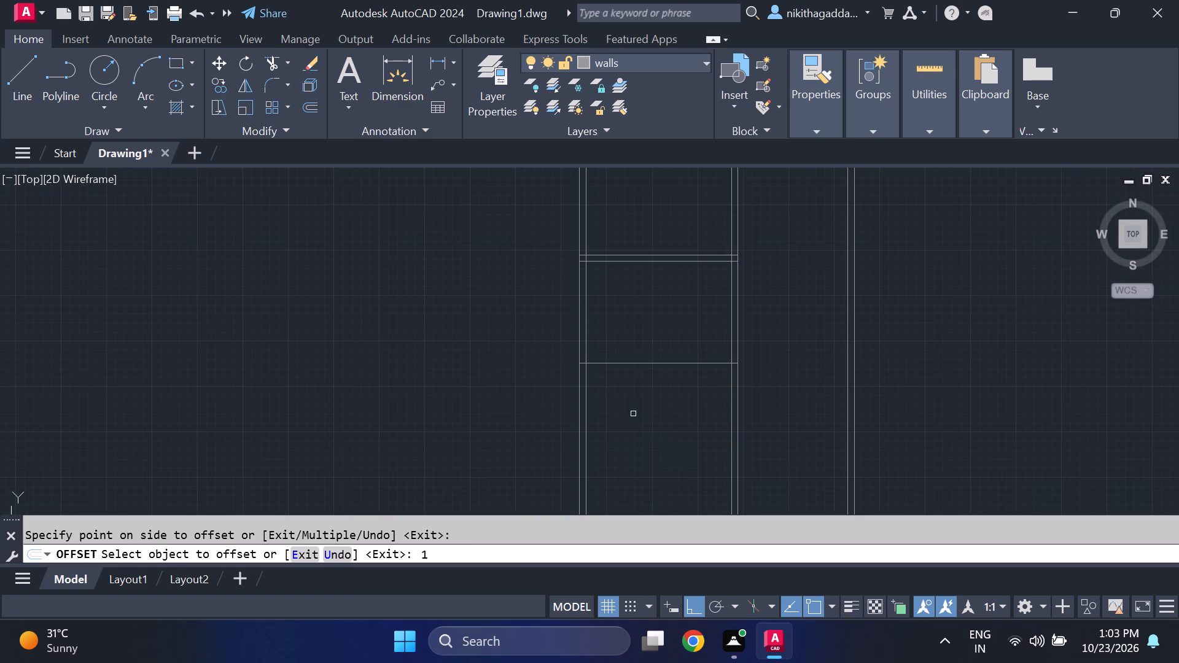
key(Escape)
key(grave)
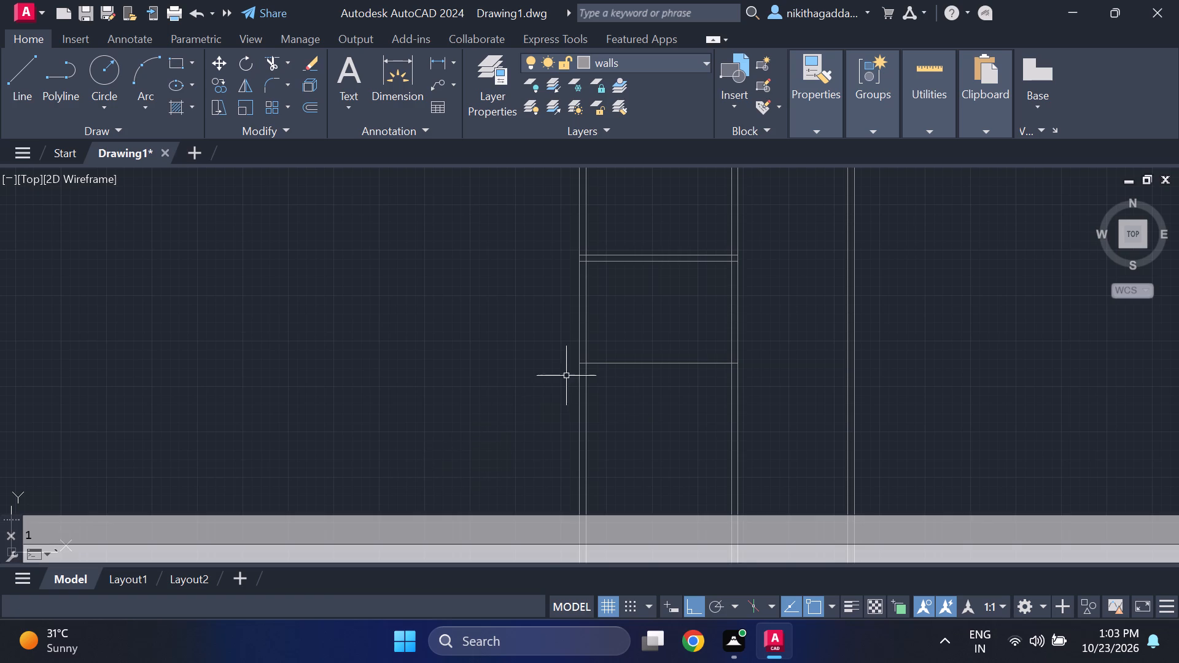
Offset the new horizontal line 9" downward to form the second cross wall's thickness.
middle_drag(572, 374, 545, 420)
scroll(589, 387, down, 2)
scroll(583, 401, up, 2)
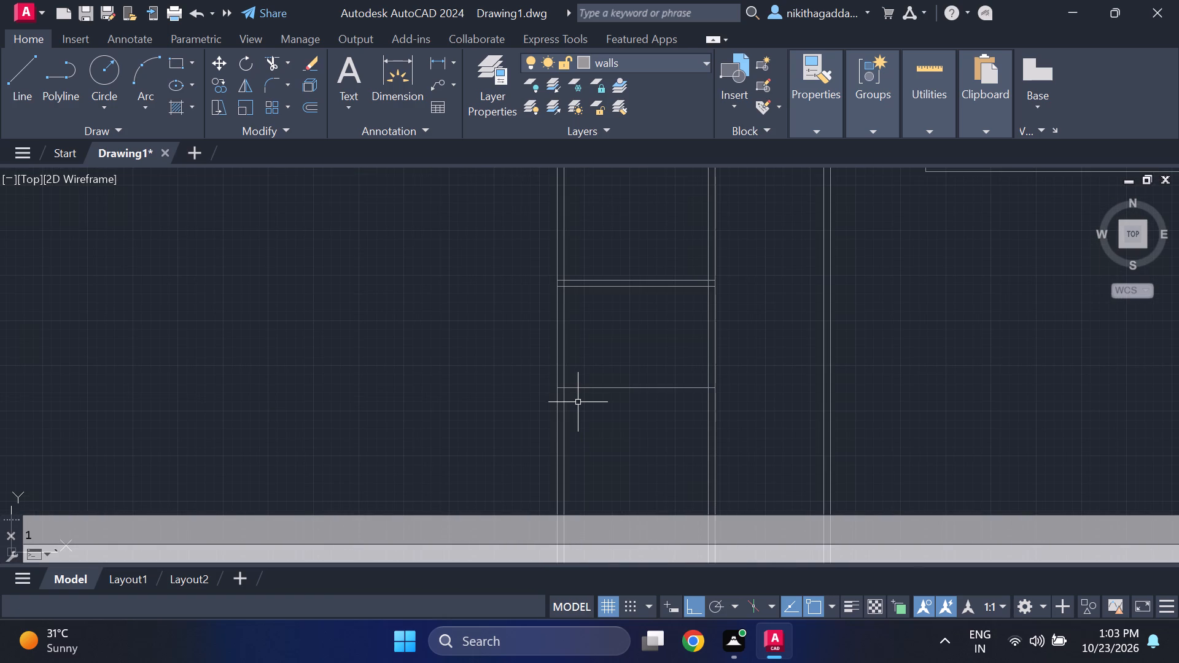
scroll(742, 331, down, 2)
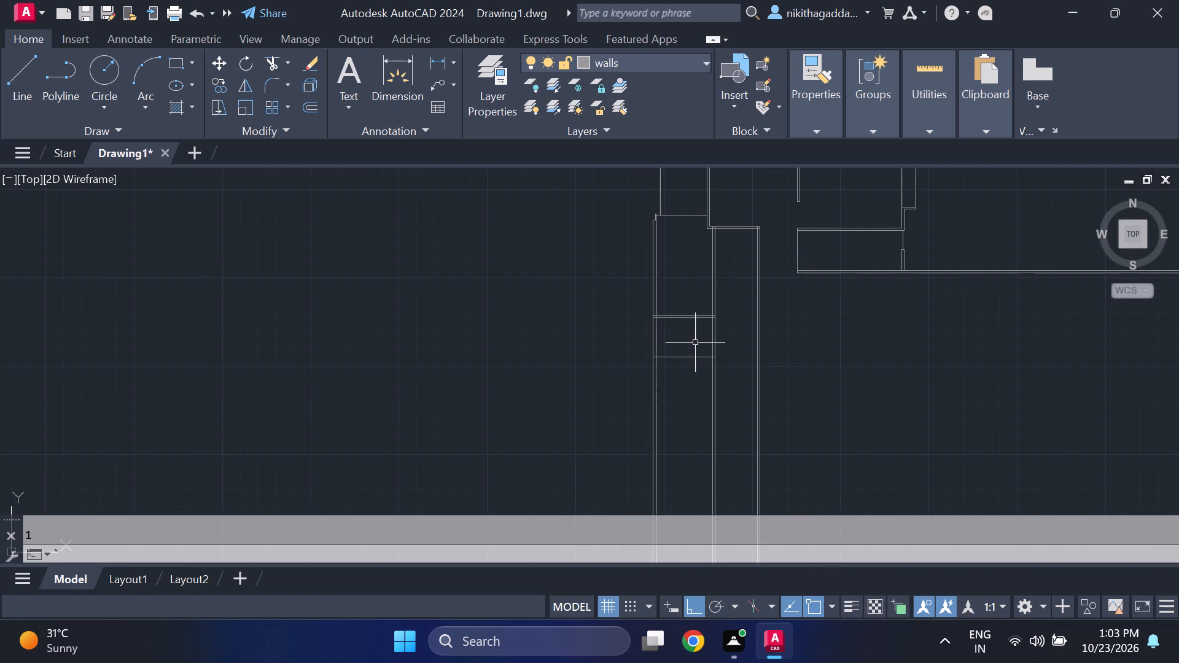
middle_drag(687, 336, 677, 343)
scroll(677, 343, up, 3)
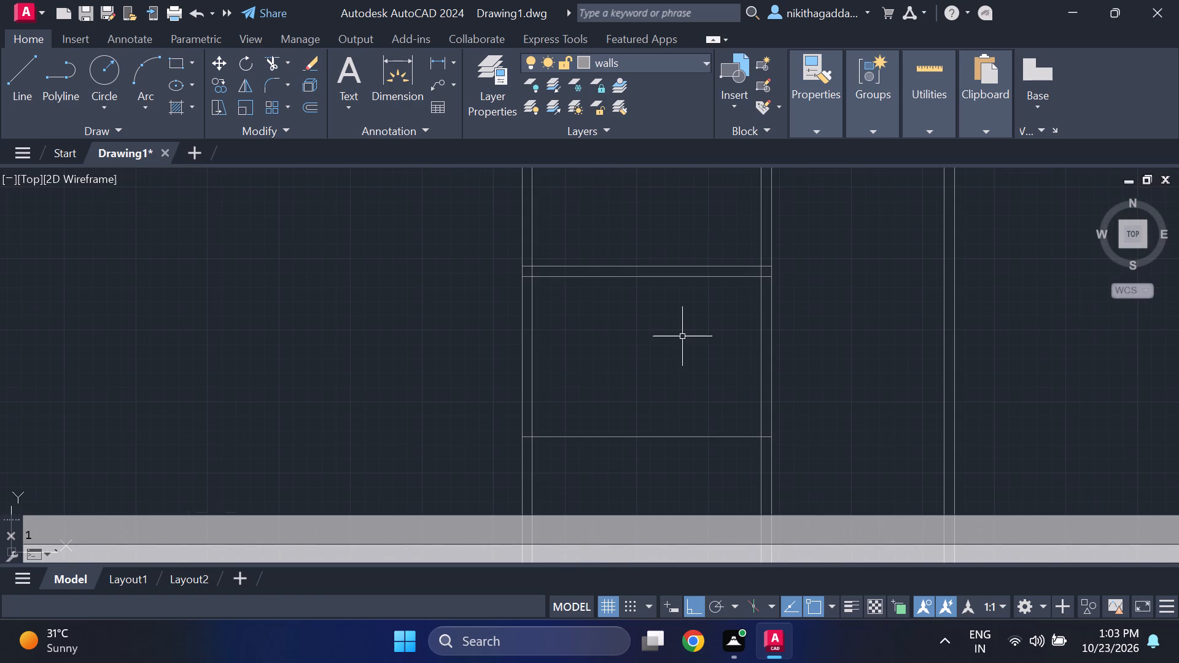
text(of)
key(Return)
text(9")
key(Return)
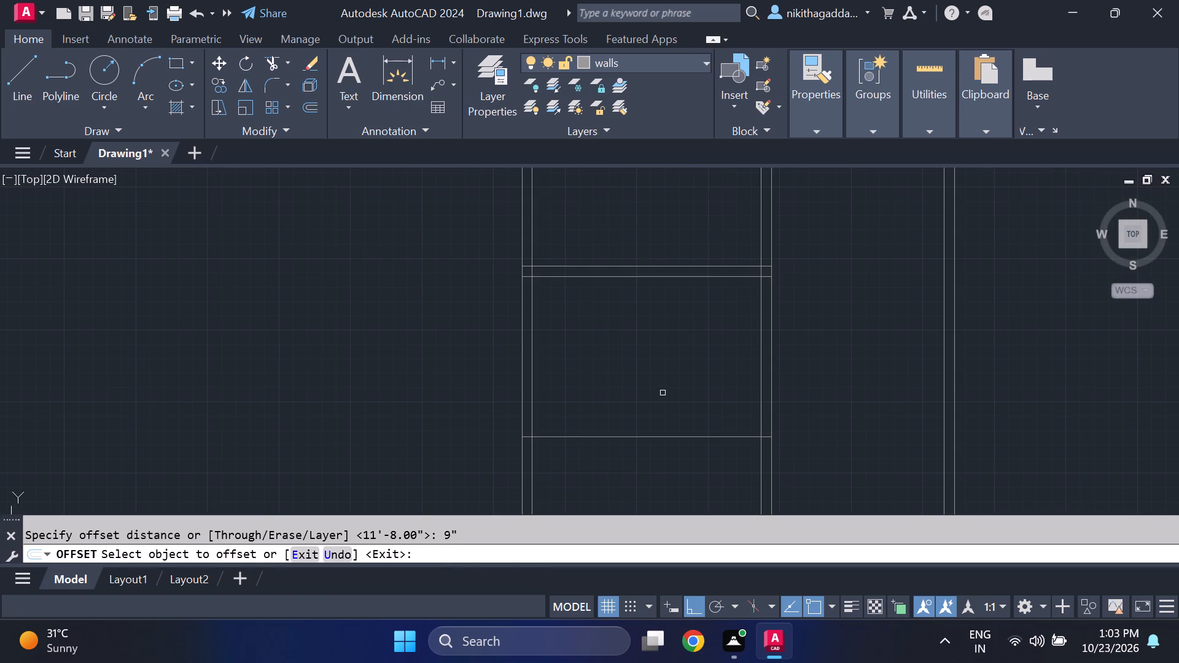
click(638, 438)
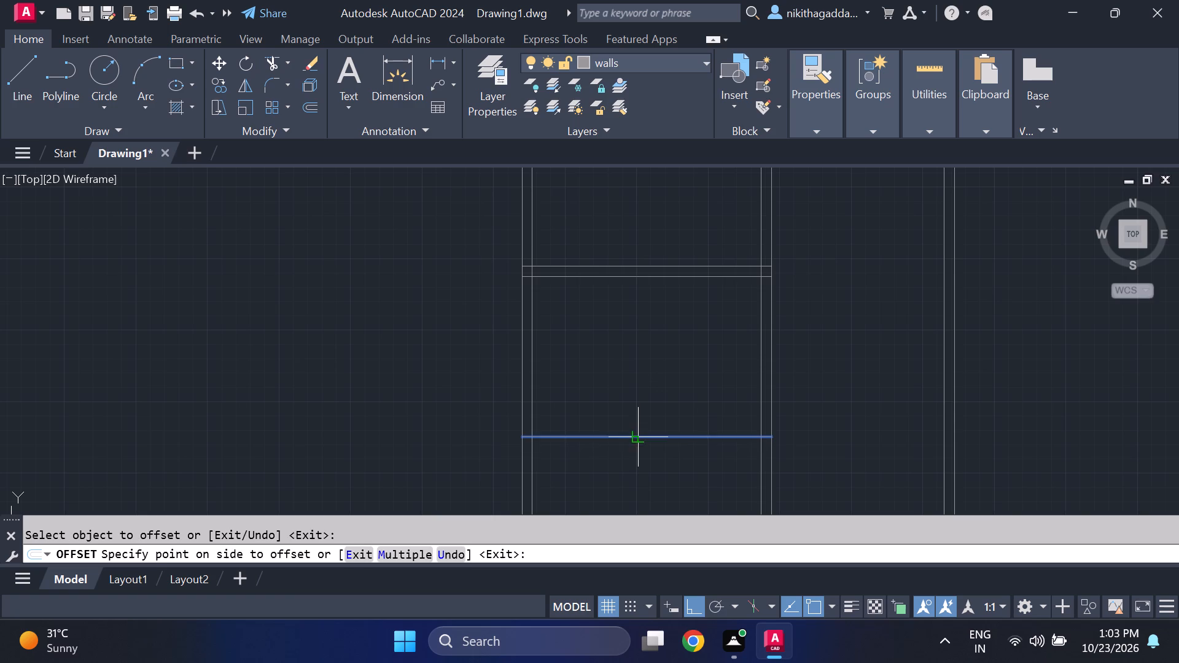
click(625, 486)
scroll(661, 416, down, 3)
scroll(662, 384, up, 2)
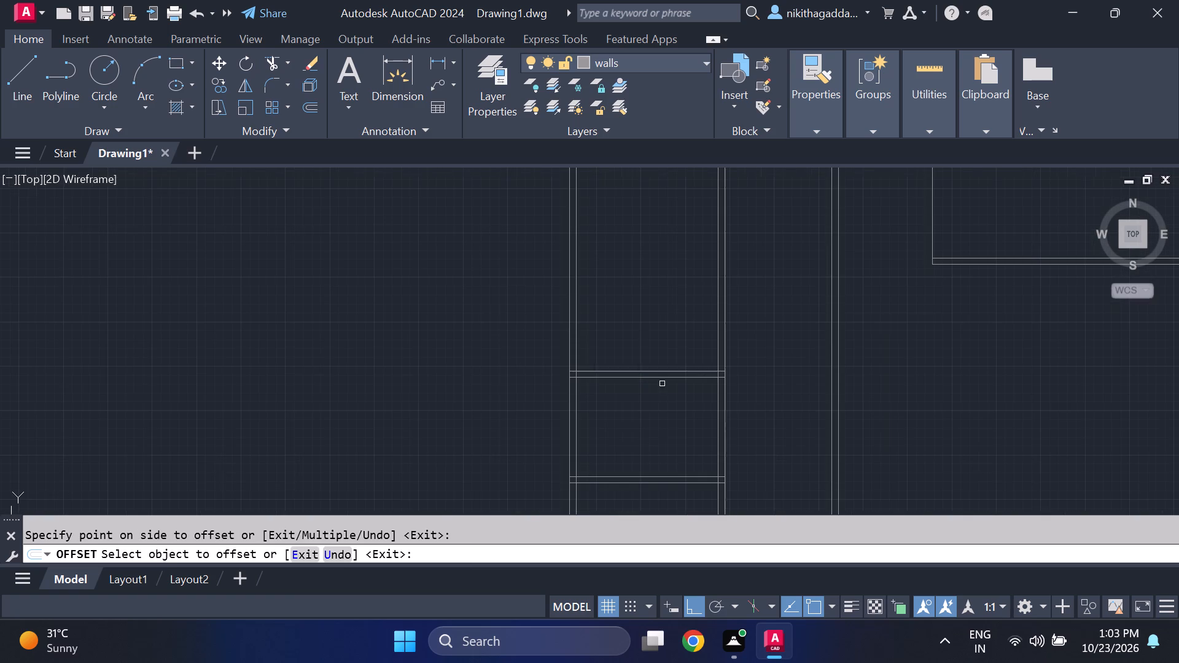
middle_drag(668, 443, 605, 434)
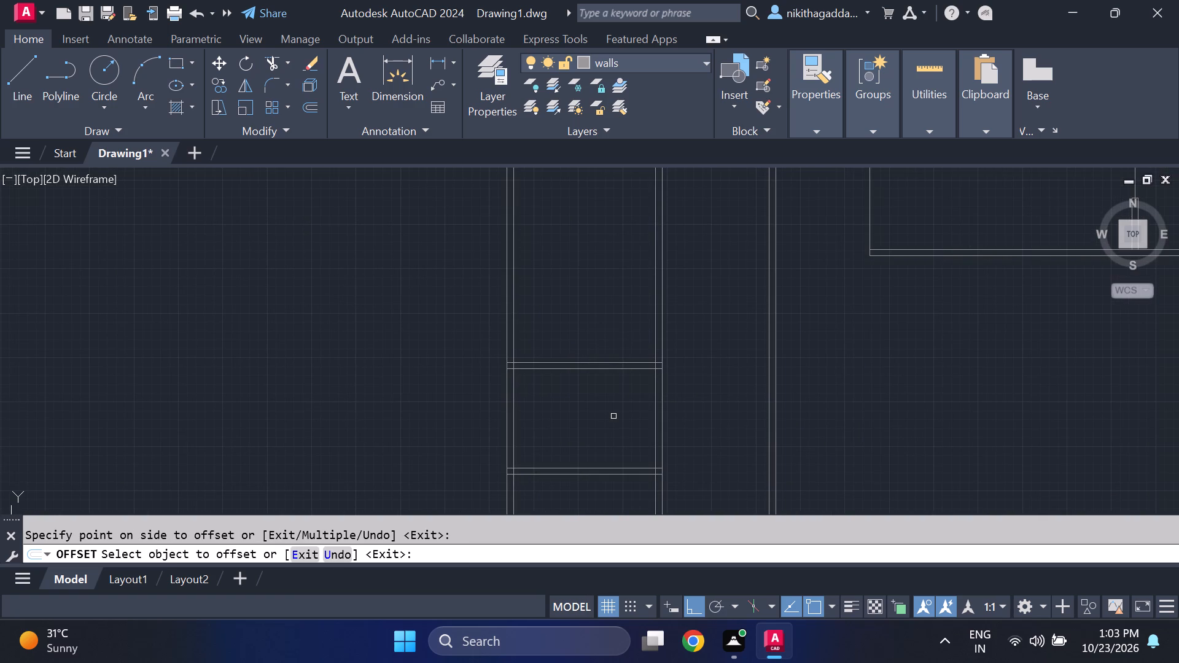
key(Escape)
Extend both lines of the second cross wall rightward to the inner line of the lower room's right wall.
scroll(613, 416, down, 2)
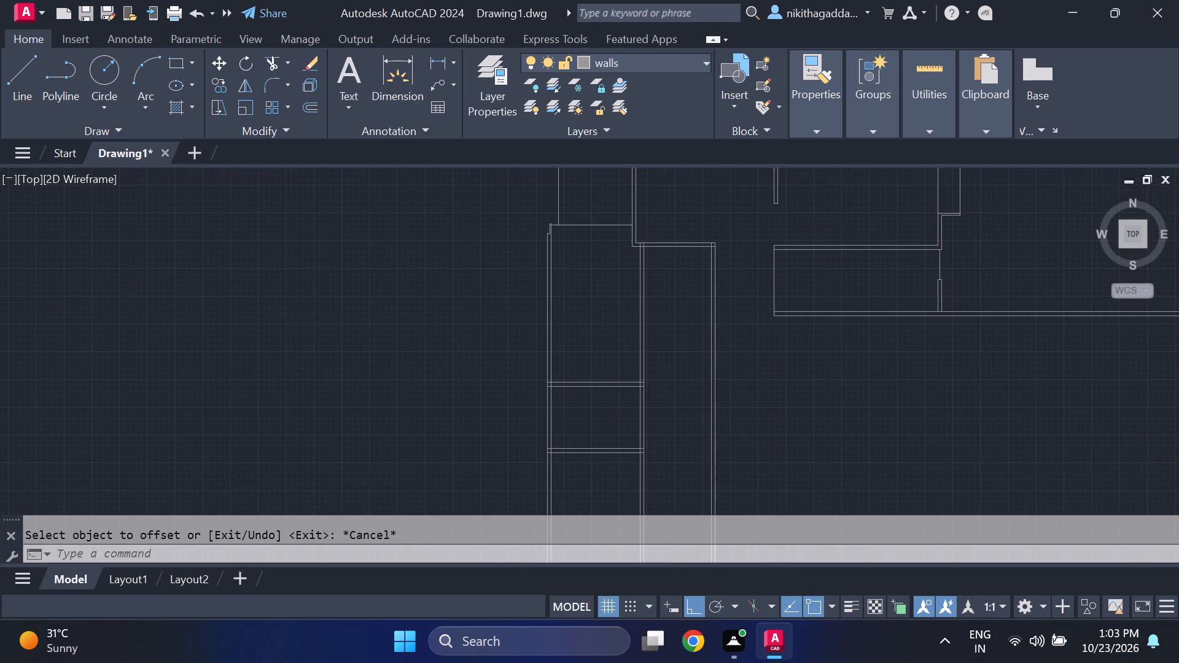
middle_drag(615, 416, 531, 400)
scroll(529, 422, up, 2)
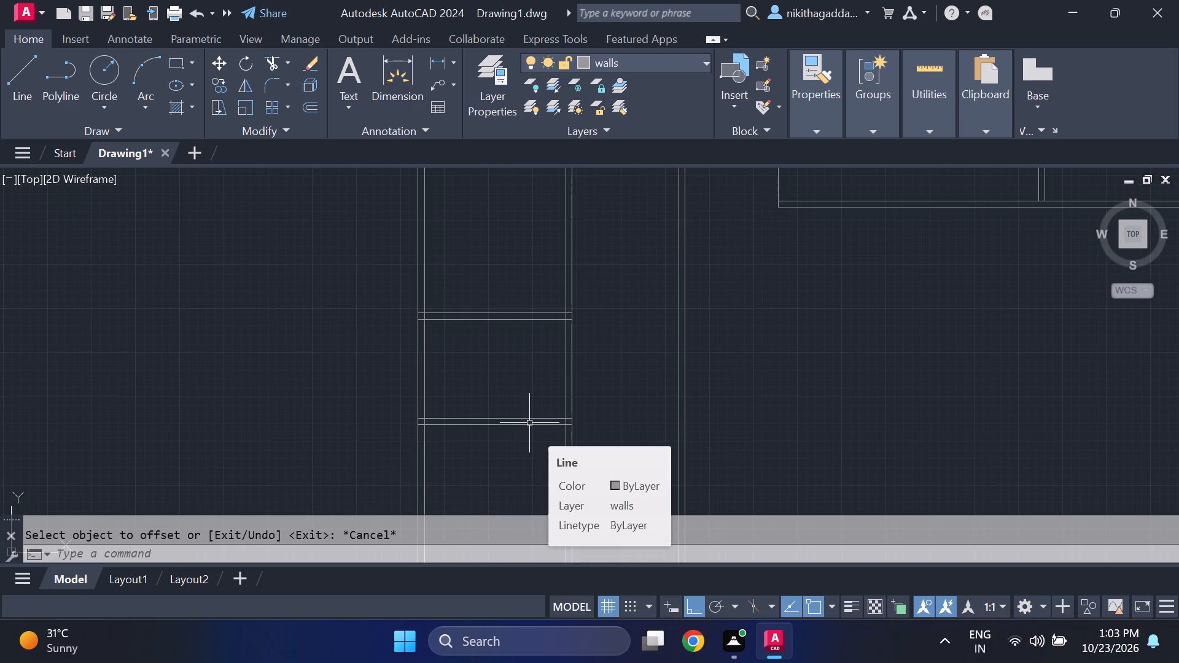
text(ex)
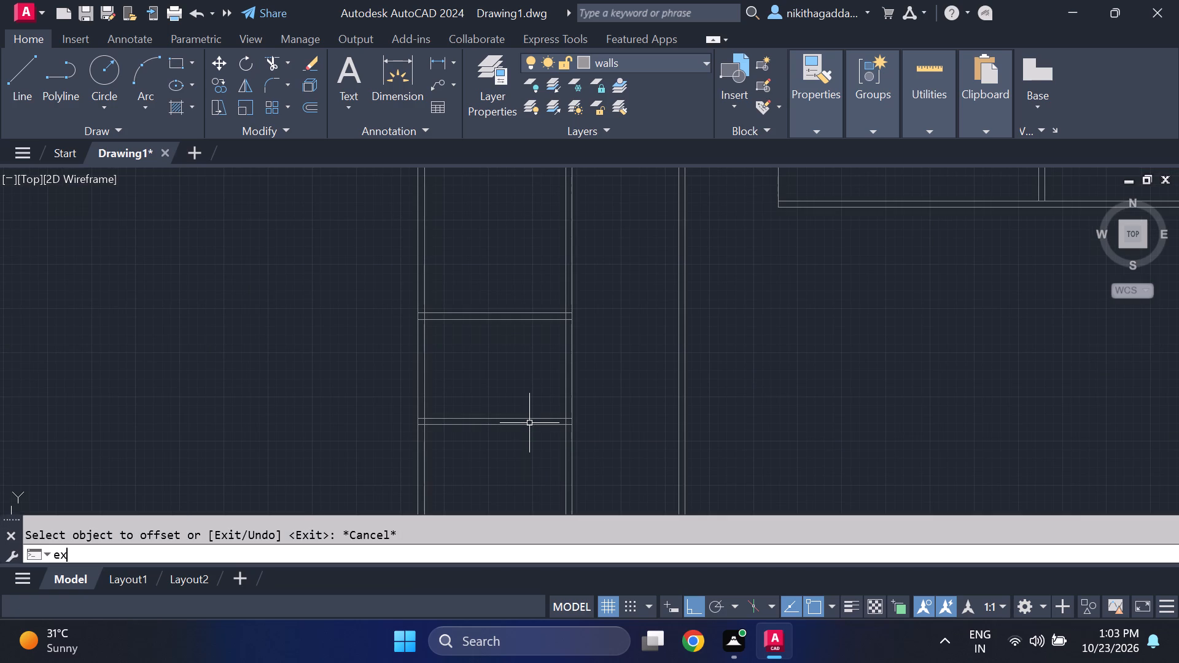
key(Return)
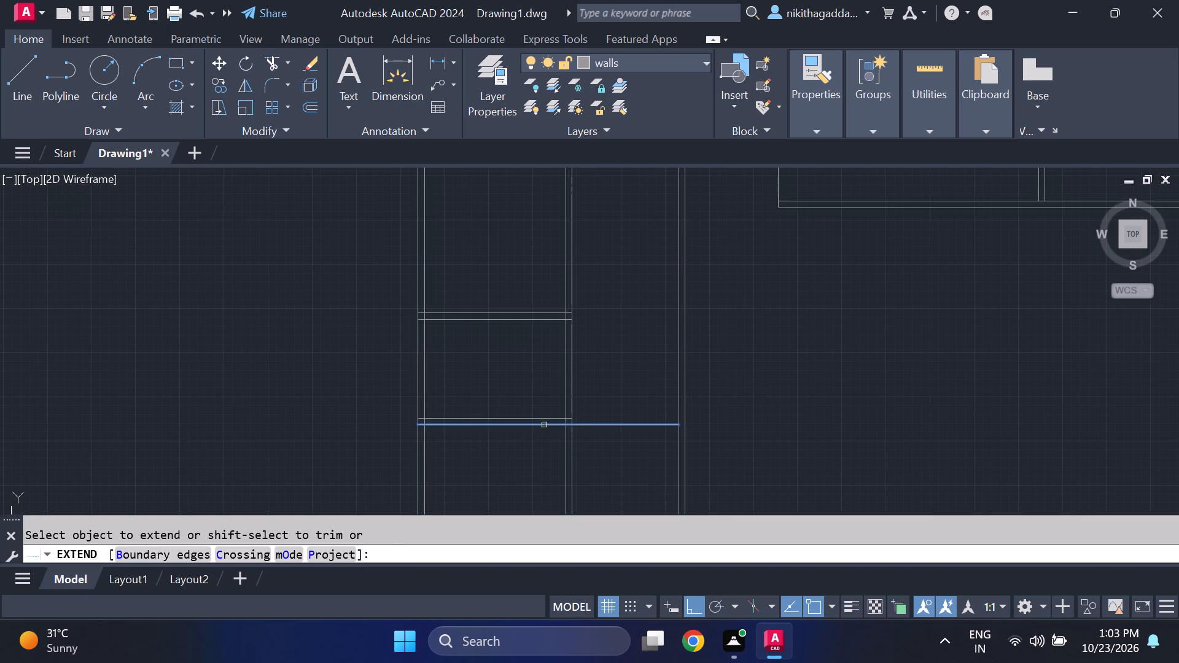
drag(534, 398, 535, 459)
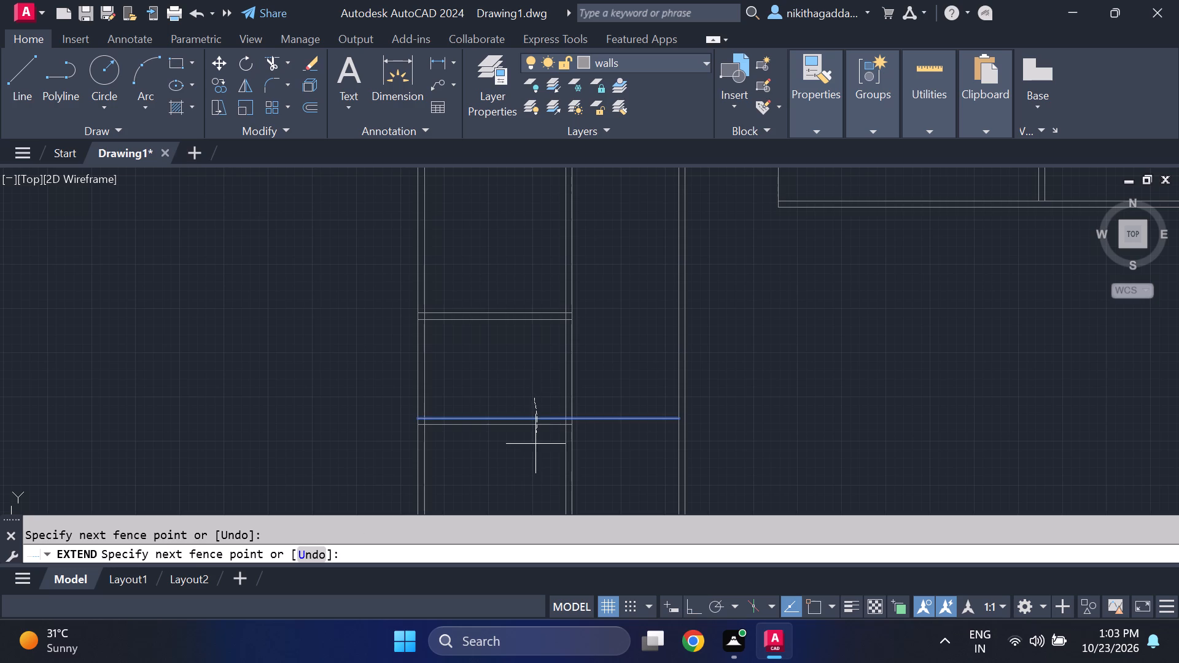
drag(535, 459, 524, 489)
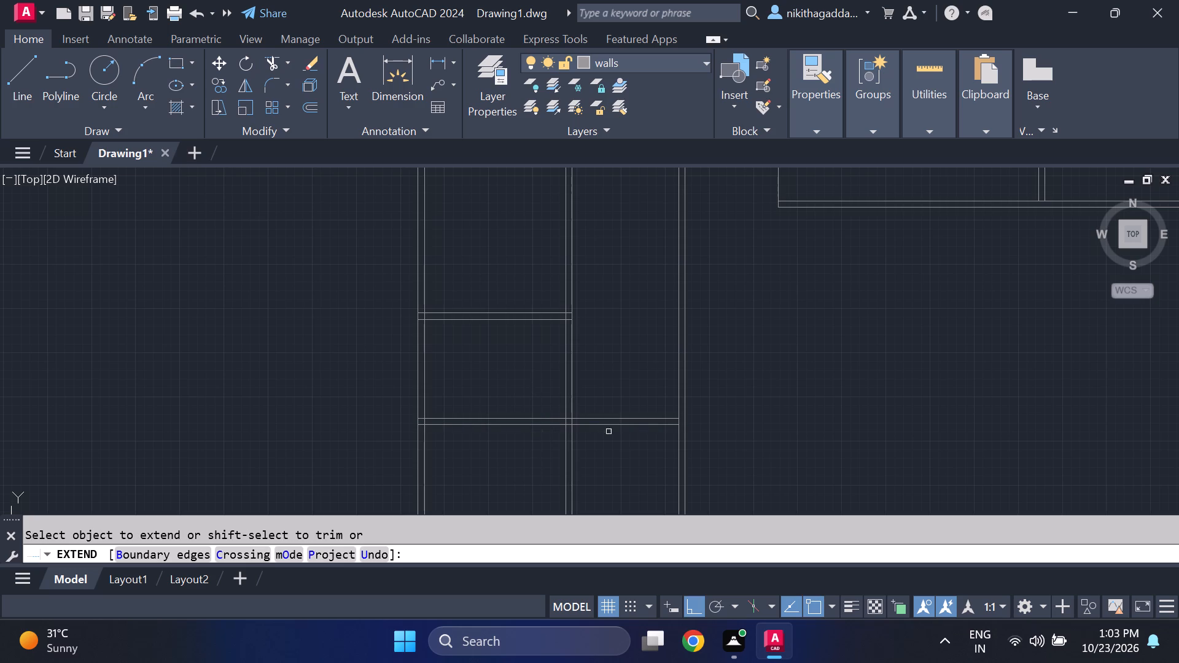
scroll(780, 440, down, 2)
scroll(777, 438, up, 1)
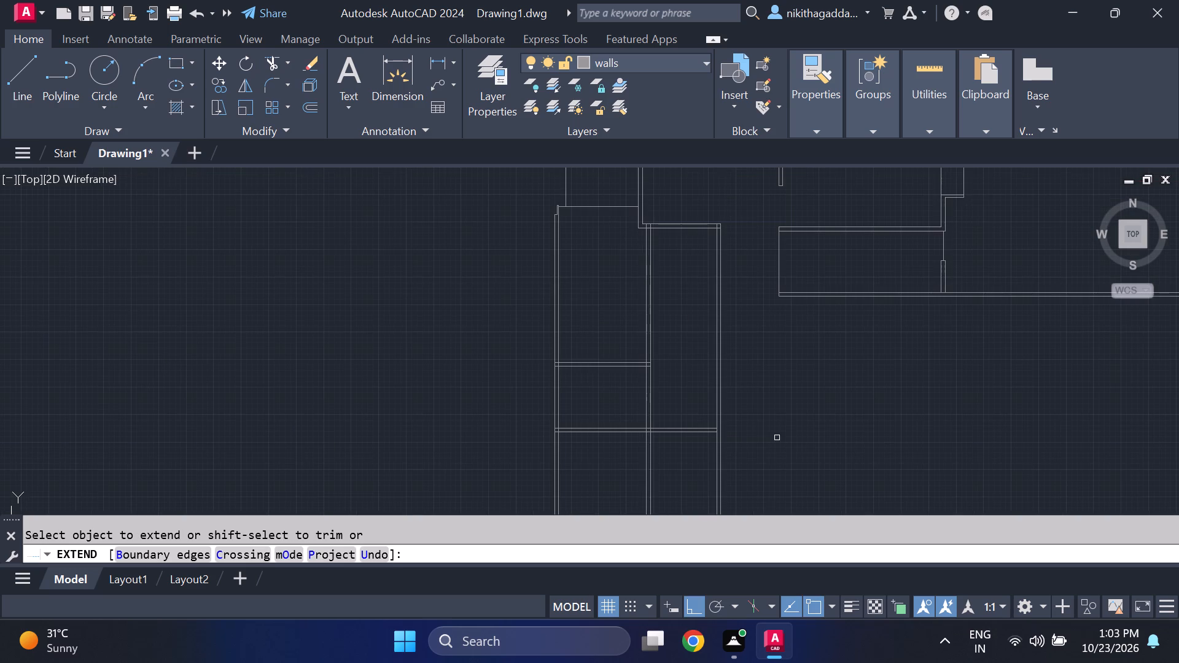
middle_drag(752, 428, 758, 401)
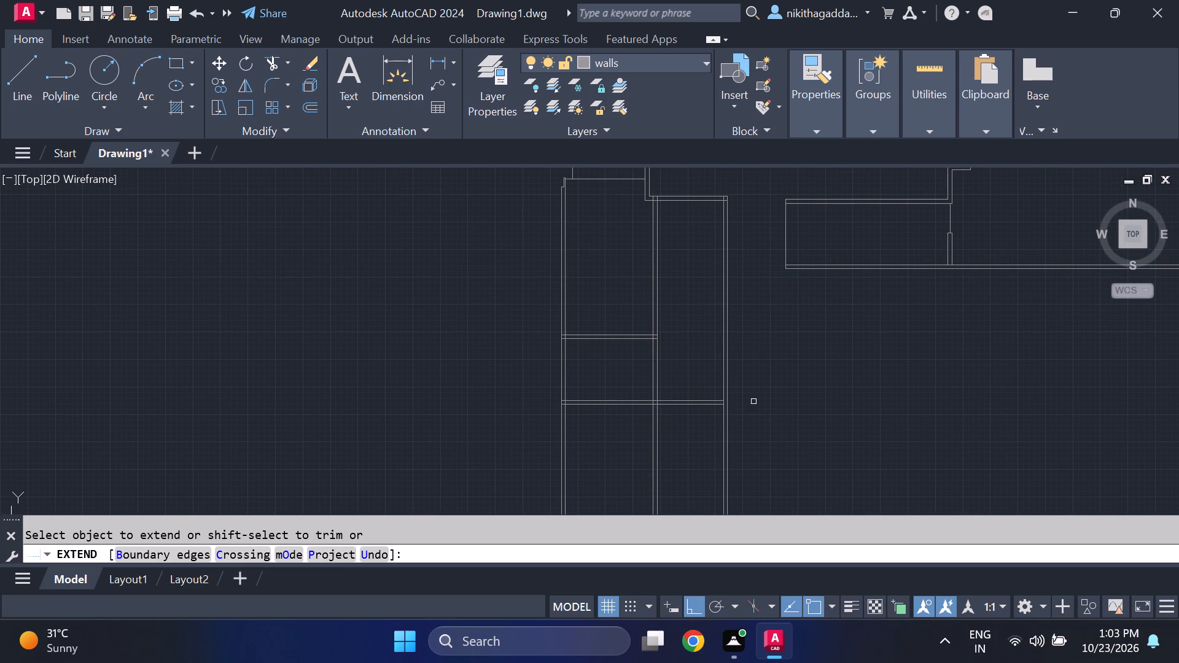
key(Escape)
Trim away the partition wall's lines above the upper cross wall, including their stubs within the top wall's thickness.
text(tr)
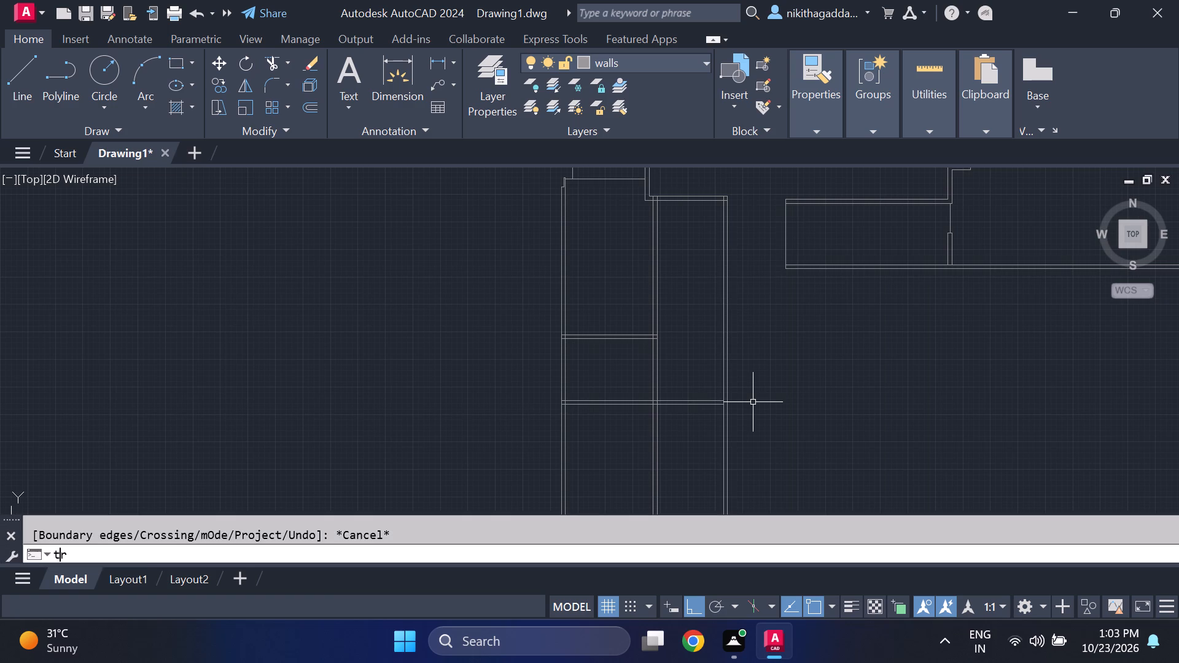
key(Return)
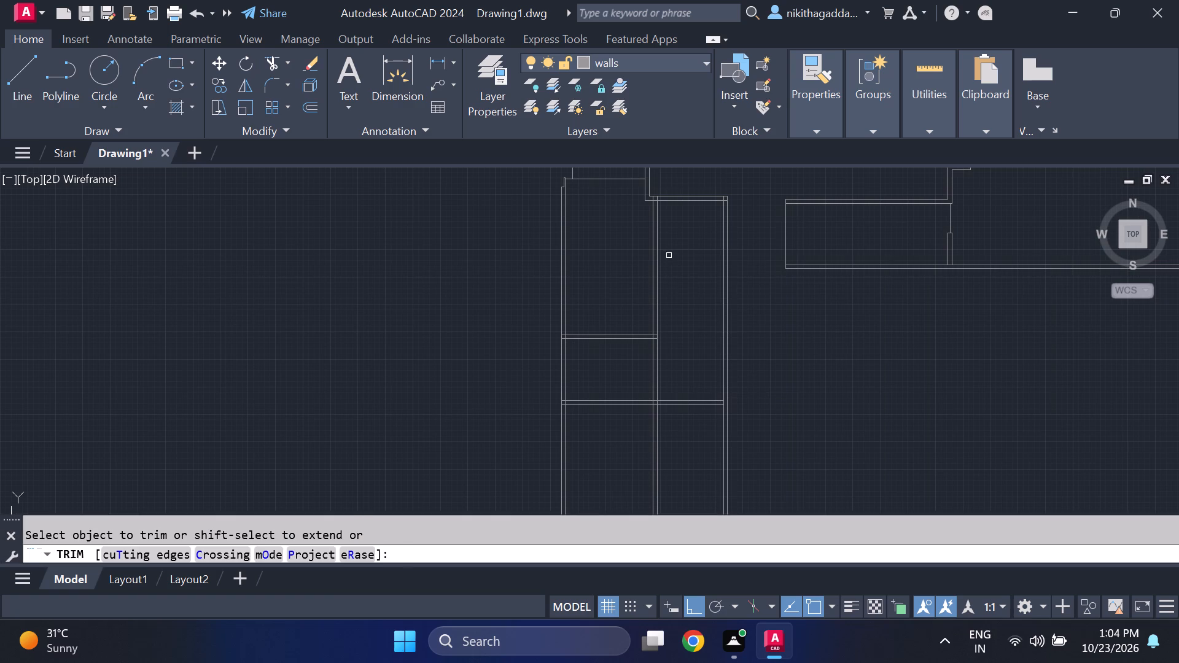
drag(676, 260, 573, 288)
scroll(658, 189, up, 4)
scroll(652, 239, up, 2)
drag(639, 248, 489, 261)
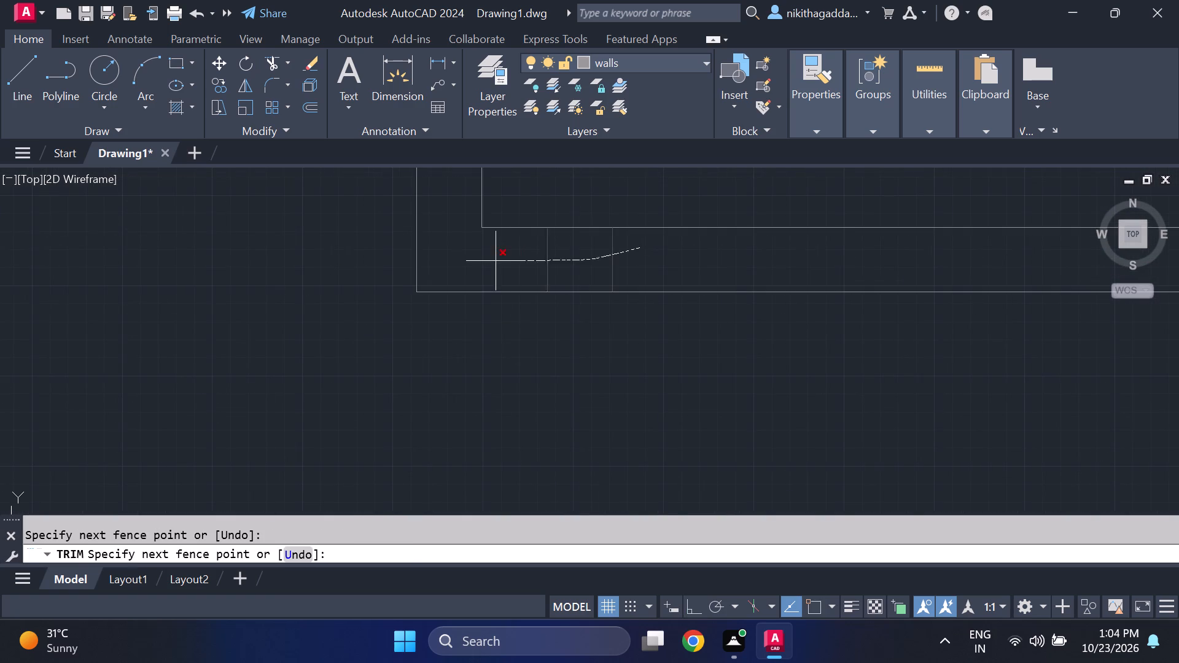
drag(489, 261, 486, 261)
scroll(560, 249, down, 5)
scroll(582, 376, down, 4)
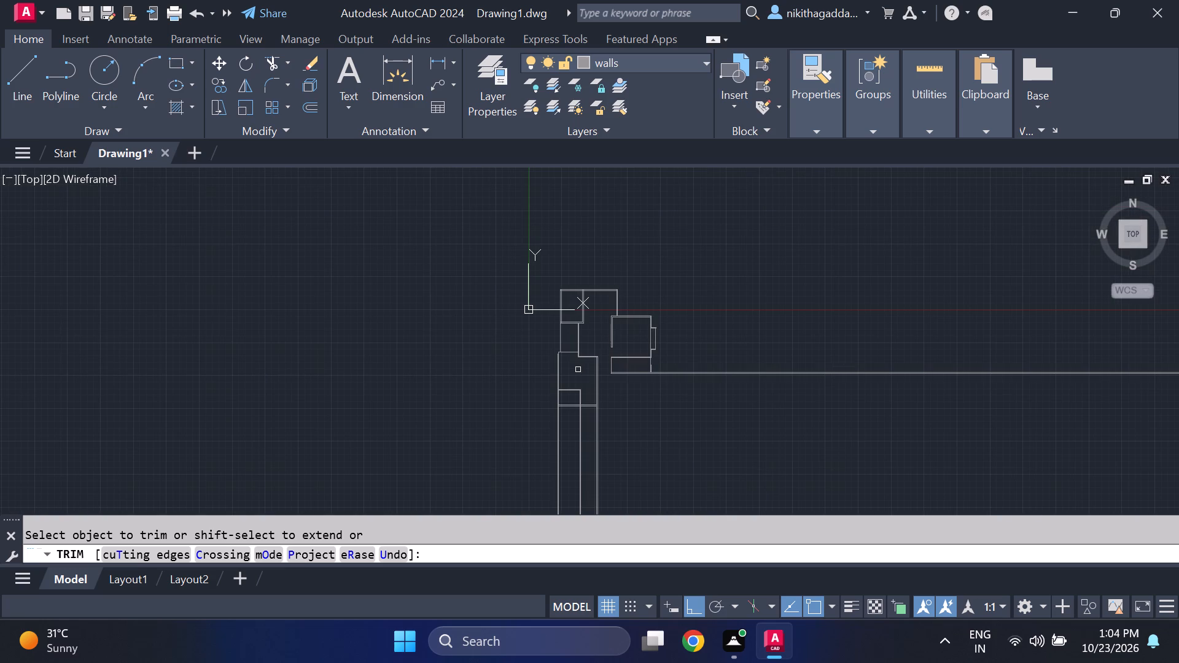
Trim away the partition wall and left wall lines that run below the second cross wall.
scroll(578, 370, up, 2)
middle_drag(578, 370, 588, 389)
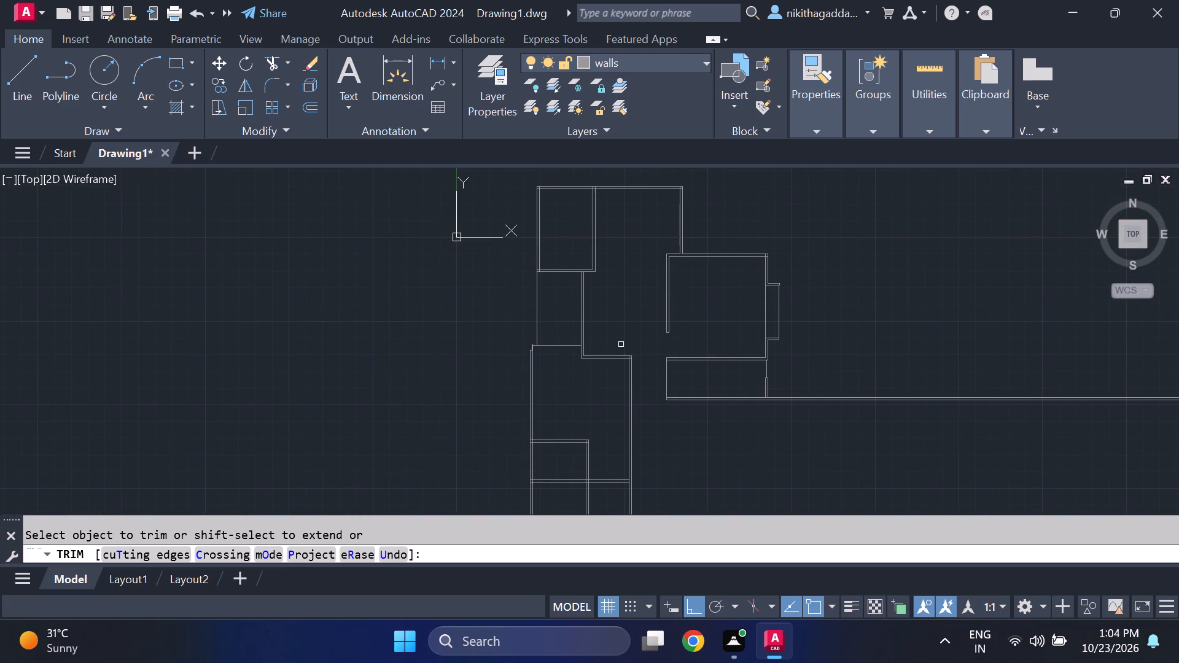
scroll(622, 344, up, 3)
scroll(620, 352, down, 5)
scroll(607, 391, up, 5)
middle_drag(608, 391, 685, 310)
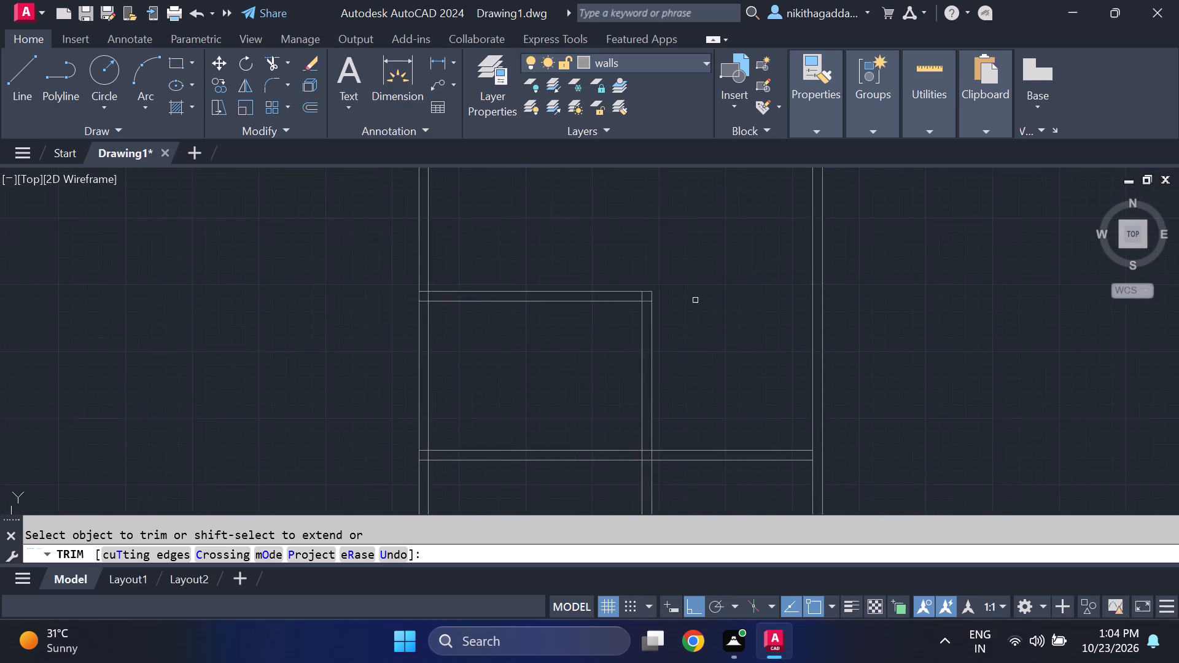
scroll(696, 301, down, 2)
middle_drag(666, 405, 690, 374)
scroll(706, 354, up, 1)
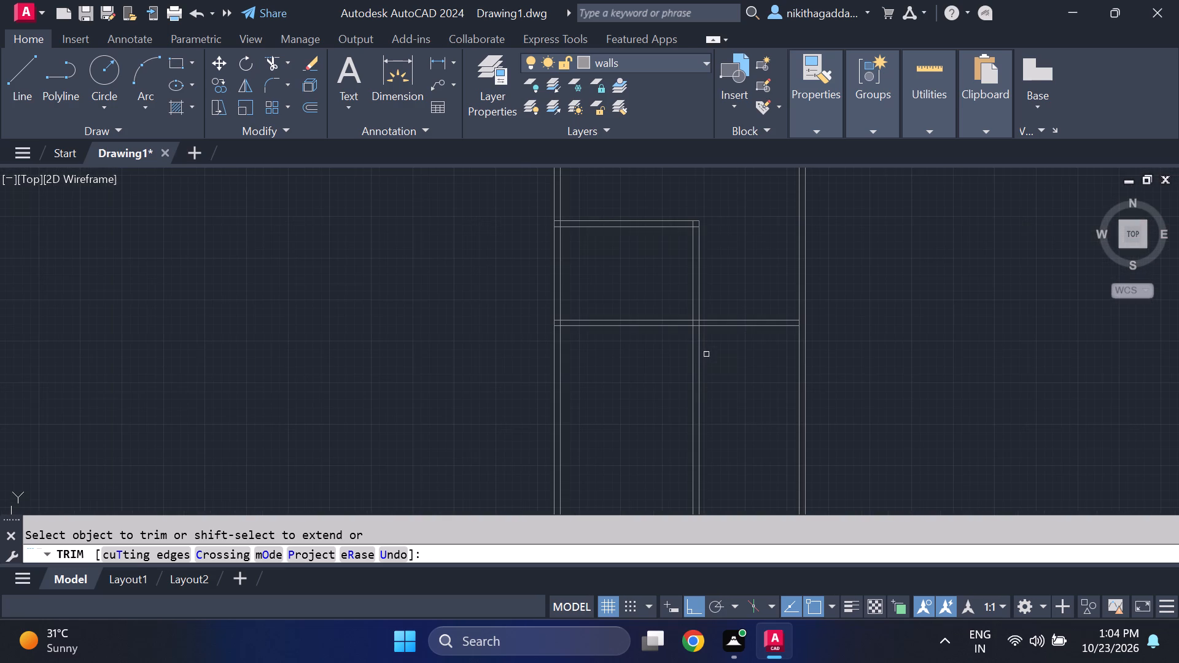
drag(723, 366, 707, 370)
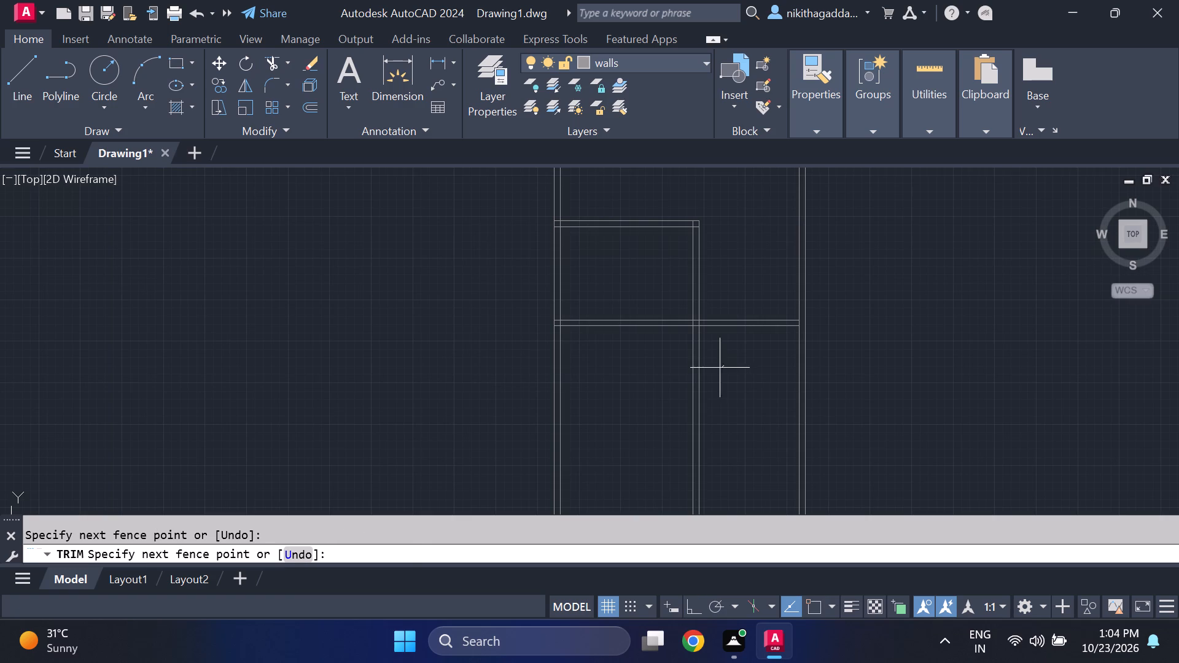
drag(707, 370, 275, 376)
Examine the overall plan and the lower room's walls around the second cross wall and right wall.
scroll(577, 362, down, 4)
scroll(560, 327, up, 2)
middle_drag(549, 340, 546, 357)
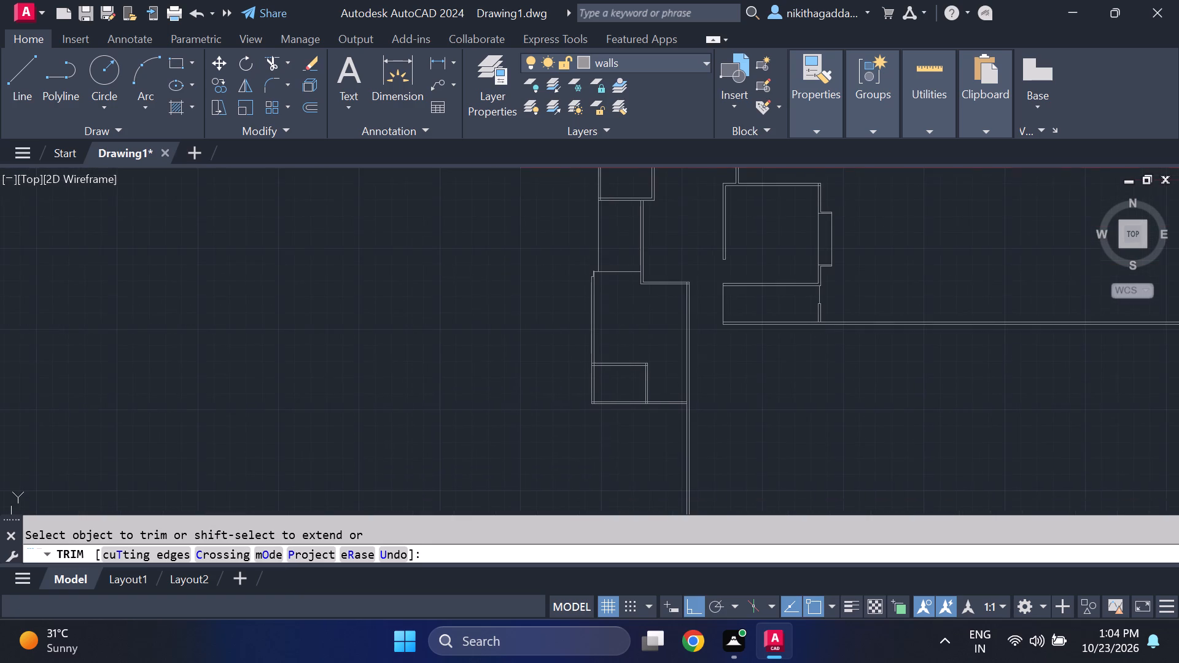
middle_drag(546, 357, 540, 381)
scroll(515, 306, up, 1)
scroll(534, 360, down, 2)
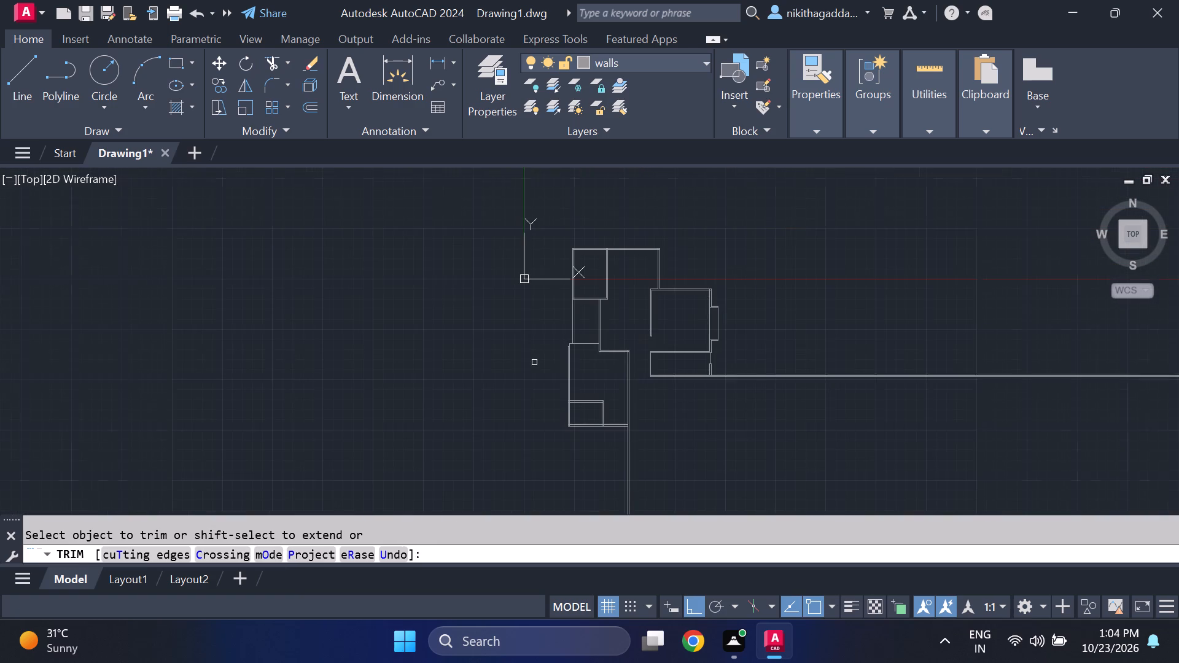
scroll(672, 449, up, 2)
middle_drag(638, 460, 752, 441)
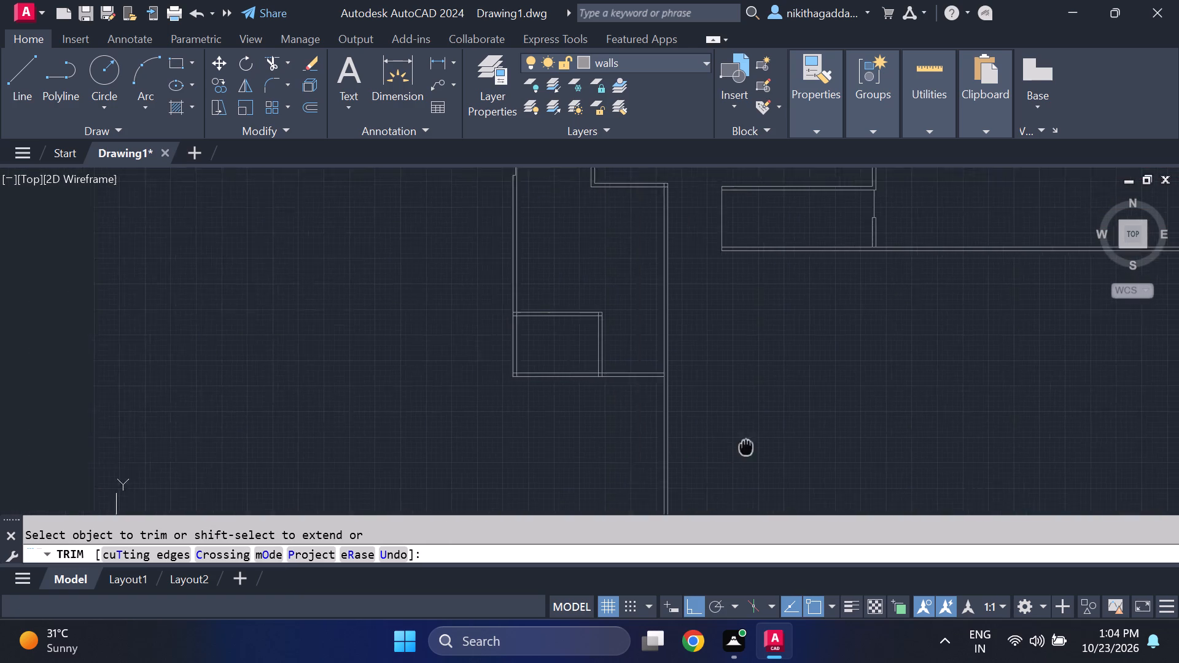
middle_drag(752, 441, 766, 435)
middle_click(769, 433)
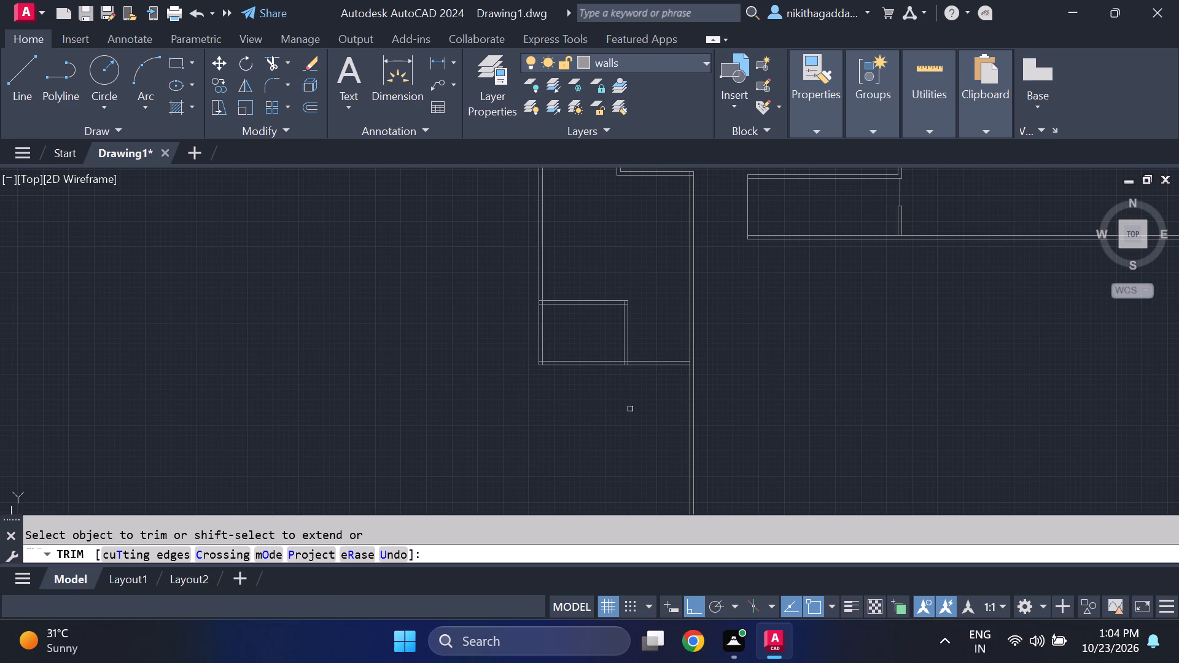
Trim the lower room's right wall inner line where the second cross wall meets it, opening the junction between the cross wall's two lines.
middle_drag(644, 423, 632, 470)
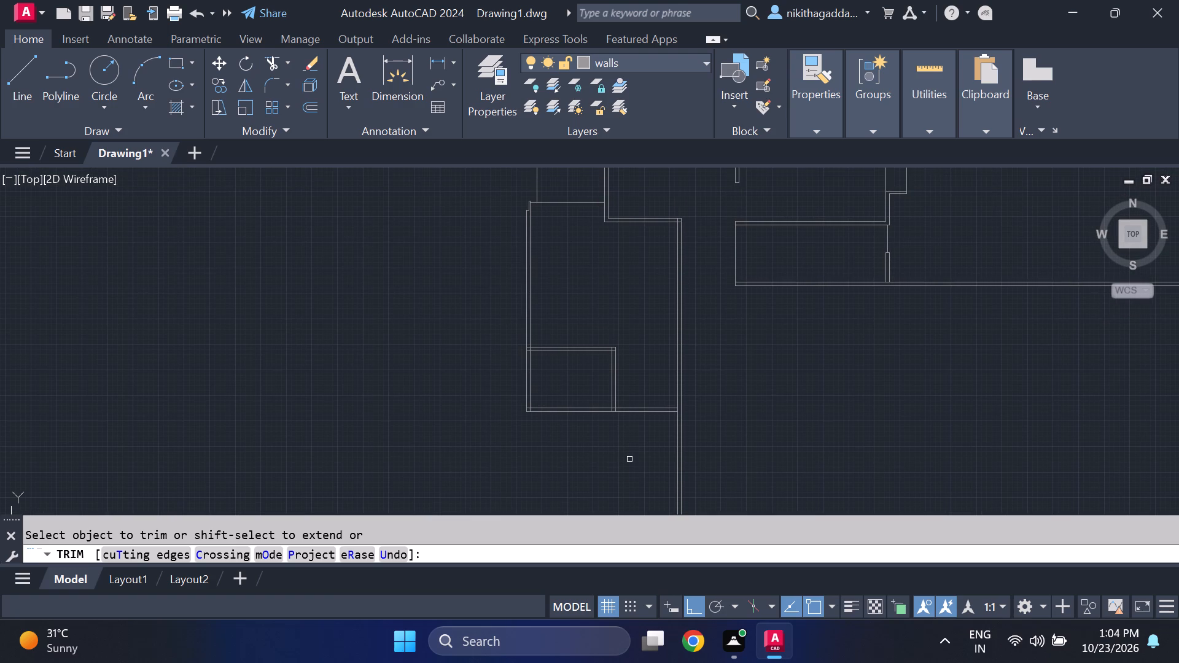
scroll(629, 459, up, 1)
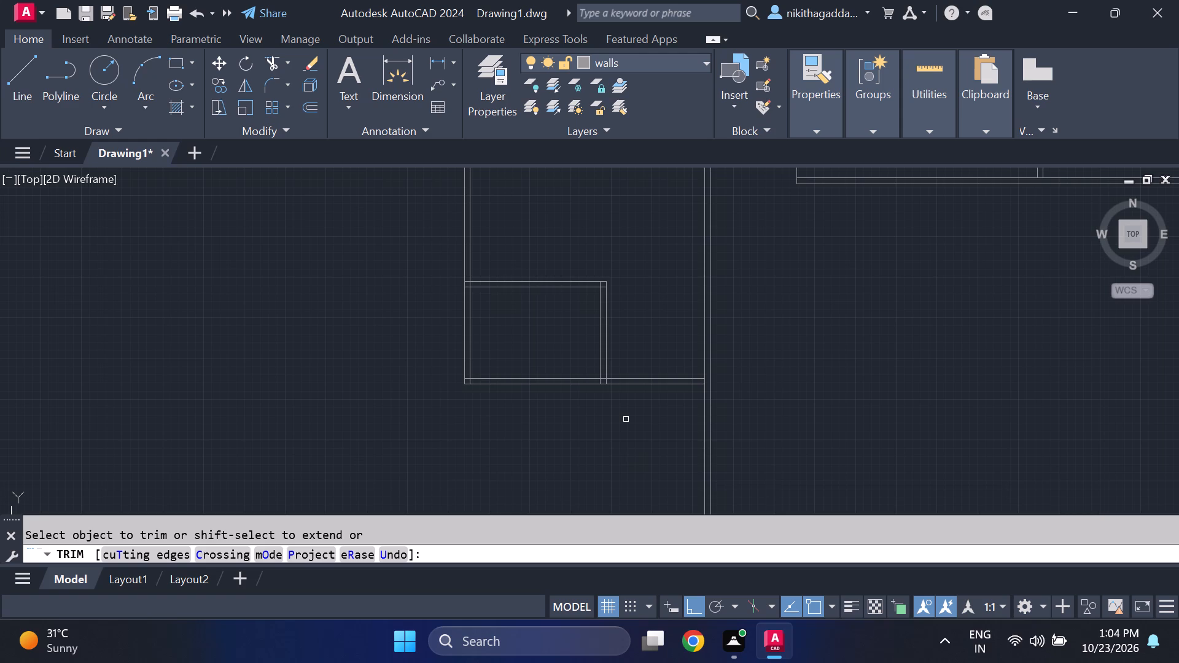
scroll(640, 413, up, 2)
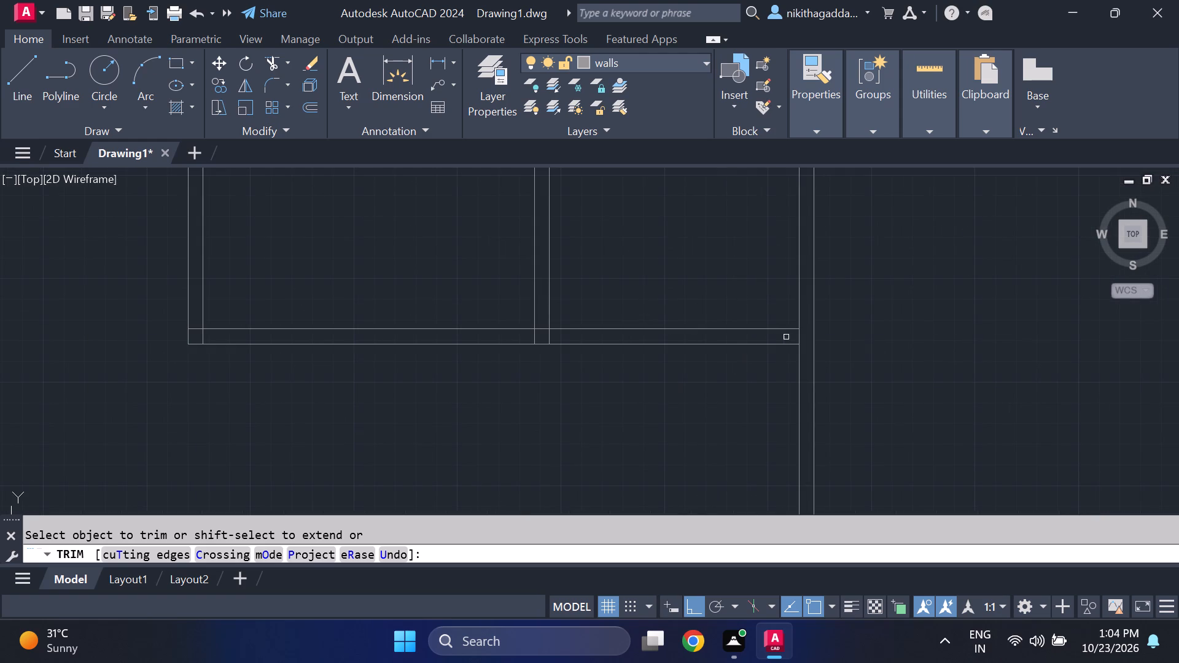
click(802, 341)
click(786, 337)
scroll(839, 339, down, 4)
key(Escape)
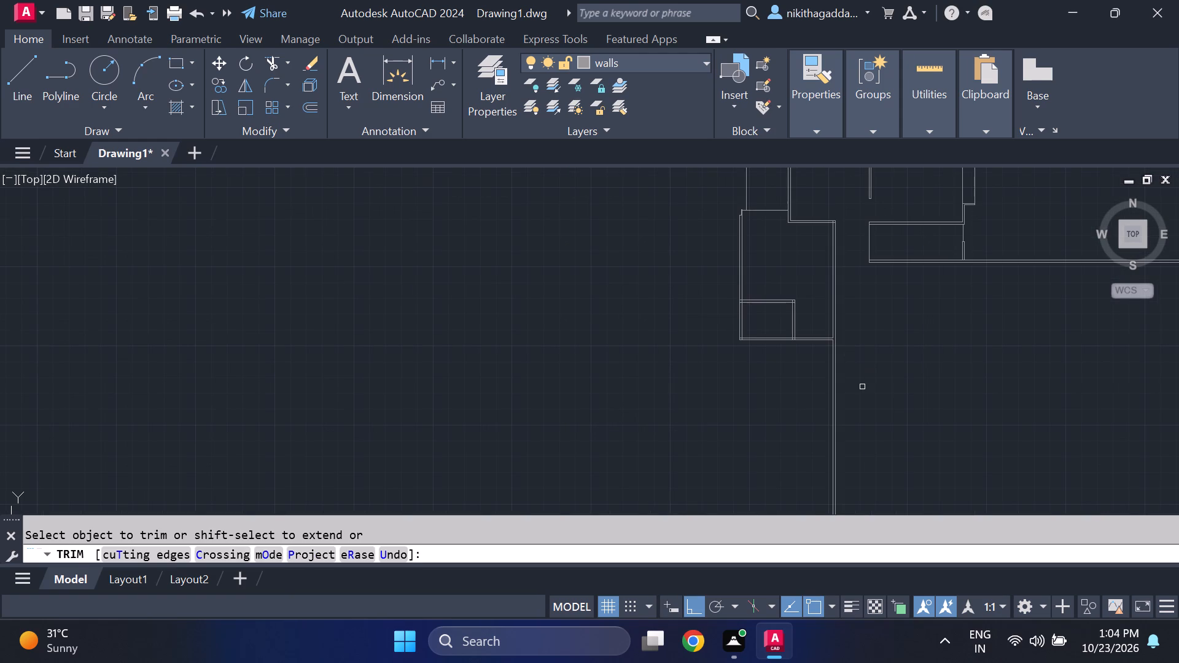
Draw a shallow three-sided line outline beneath the second cross wall, starting at the partition wall's outer corner and returning up to the cross wall.
key(l)
key(Return)
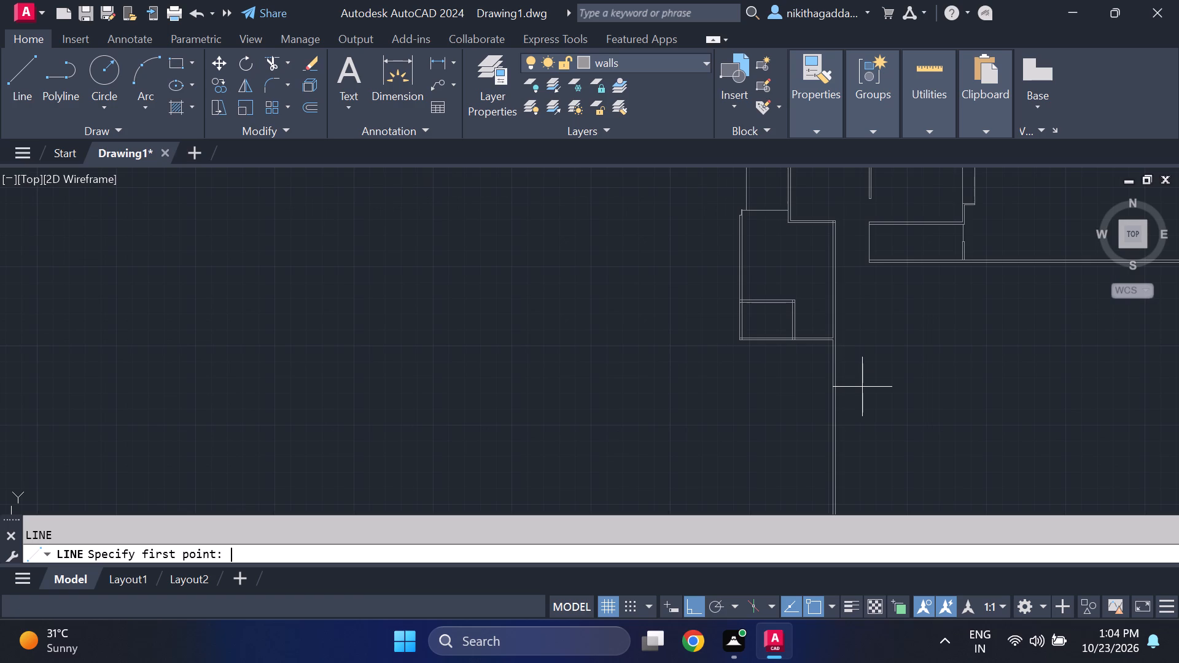
scroll(861, 386, up, 3)
middle_drag(598, 279, 632, 378)
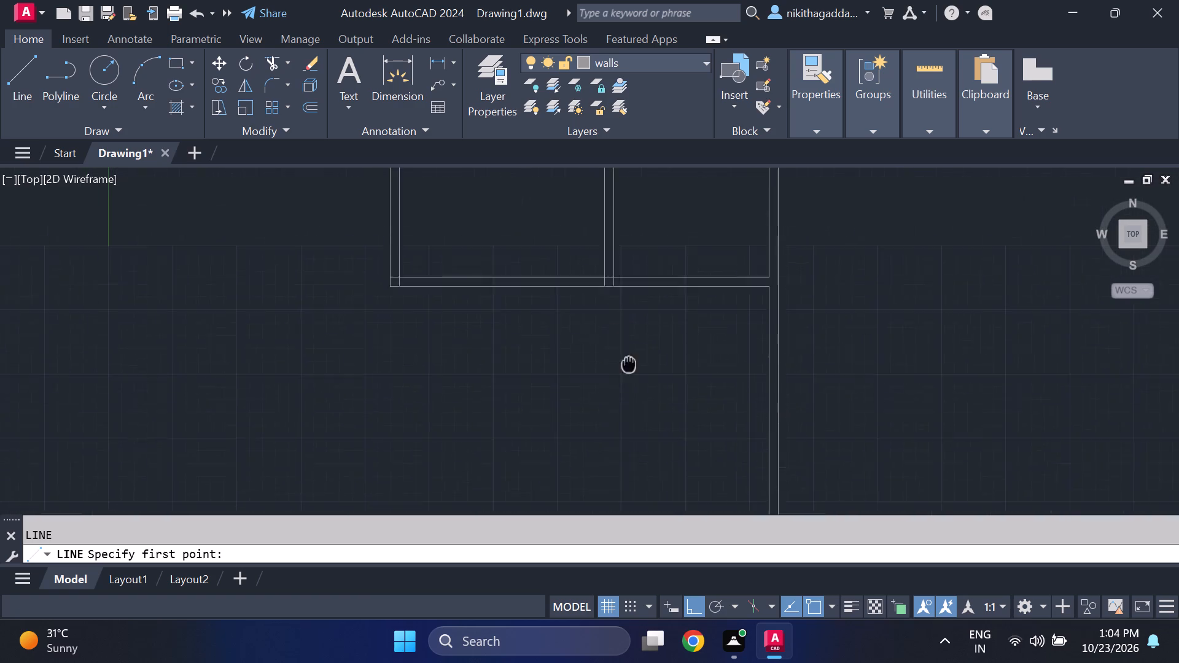
middle_drag(632, 378, 653, 454)
middle_drag(639, 393, 677, 458)
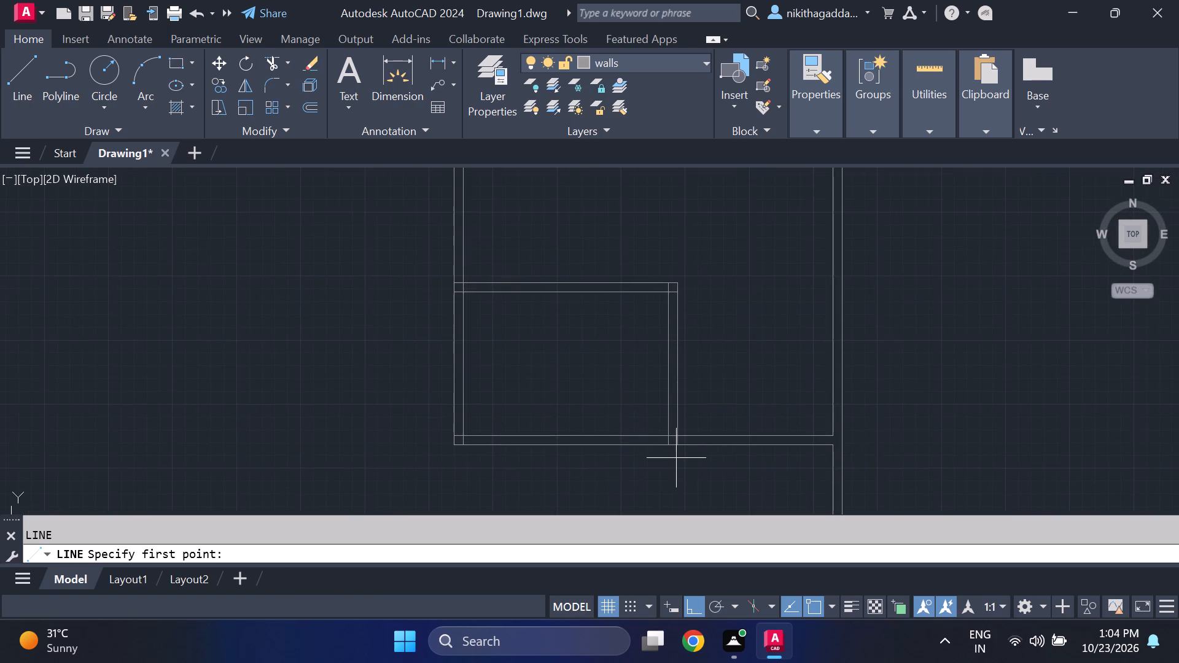
scroll(671, 454, up, 2)
click(685, 430)
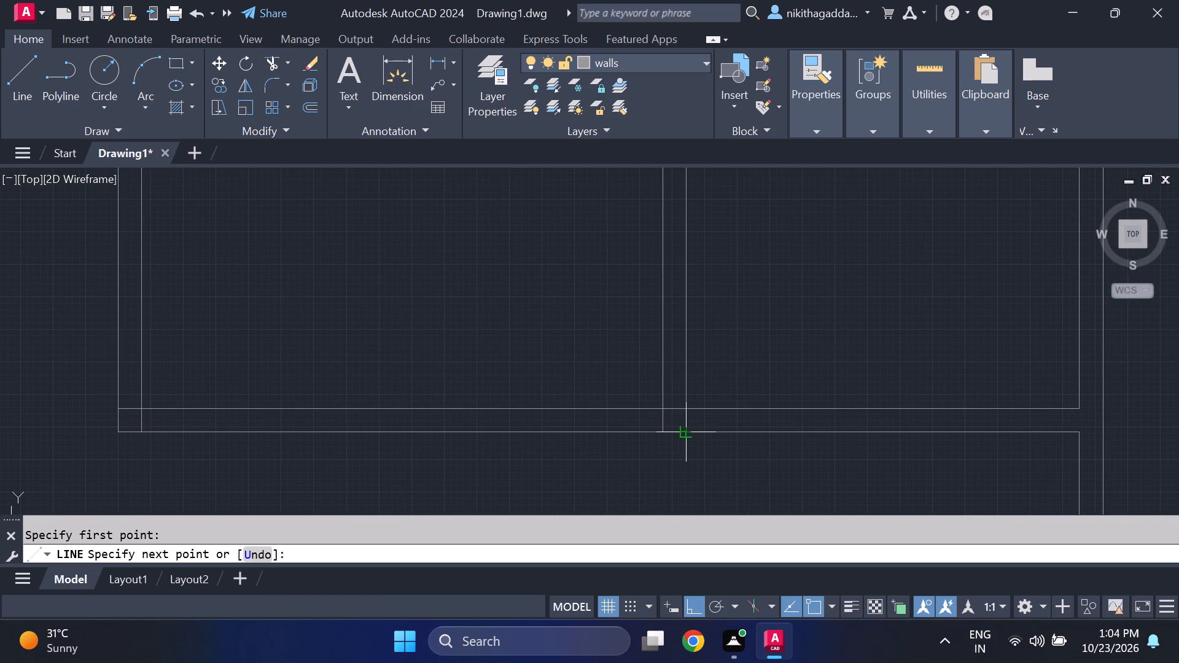
scroll(683, 450, up, 1)
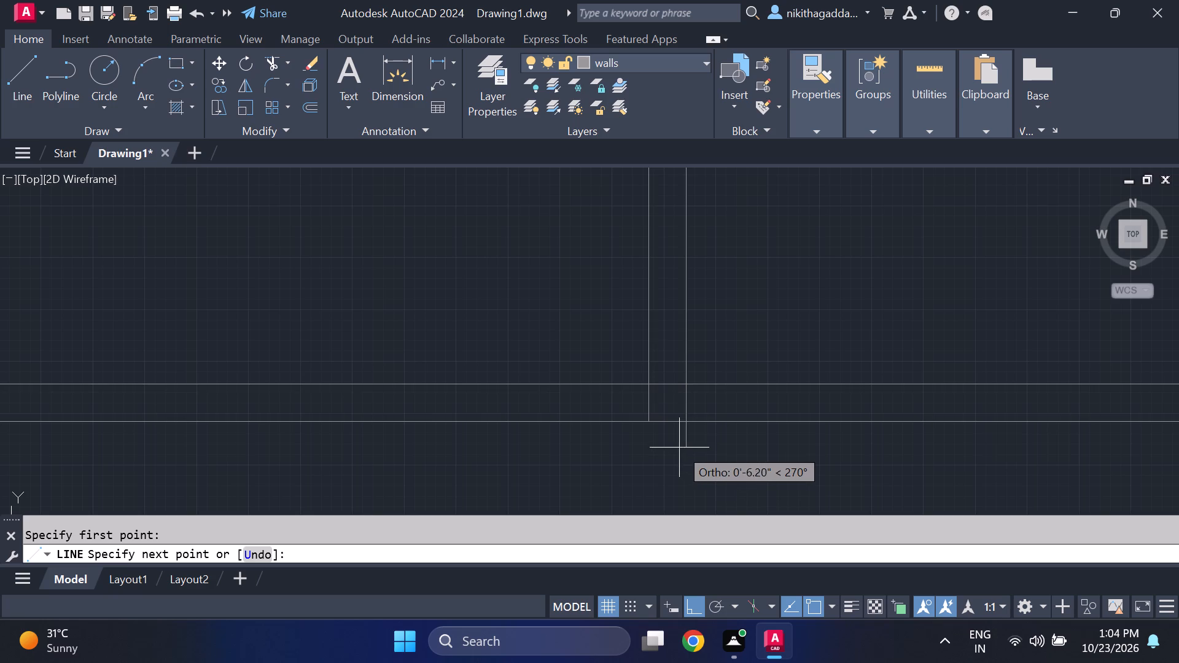
click(690, 453)
scroll(982, 486, down, 3)
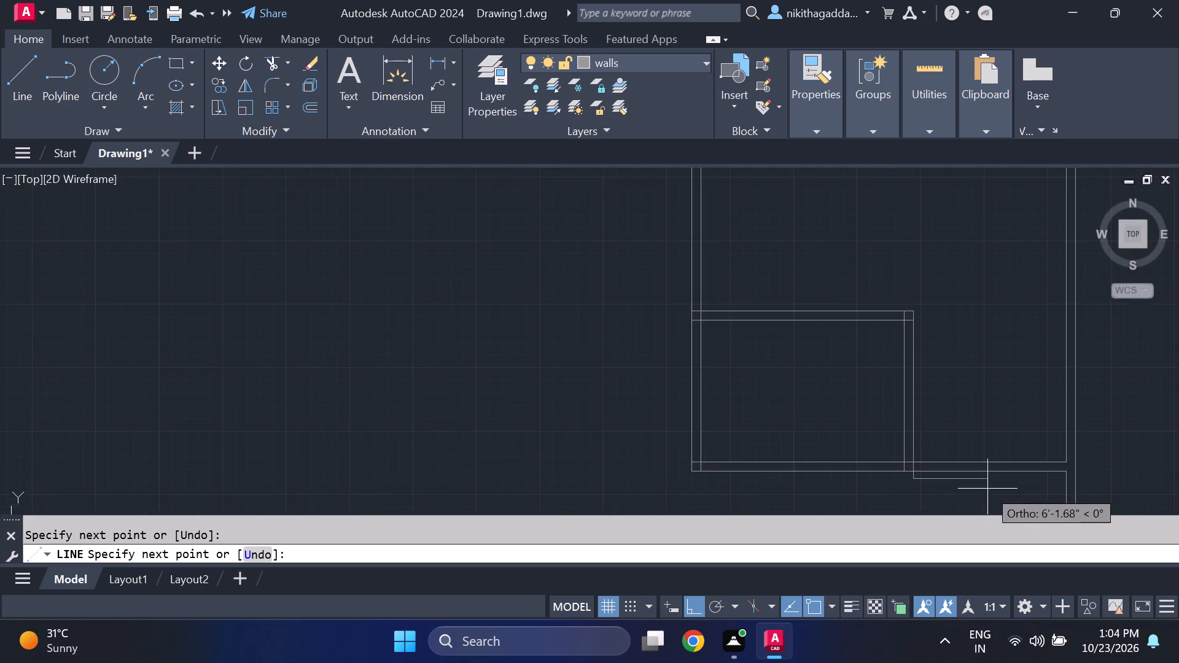
middle_drag(984, 490, 787, 482)
scroll(850, 479, up, 1)
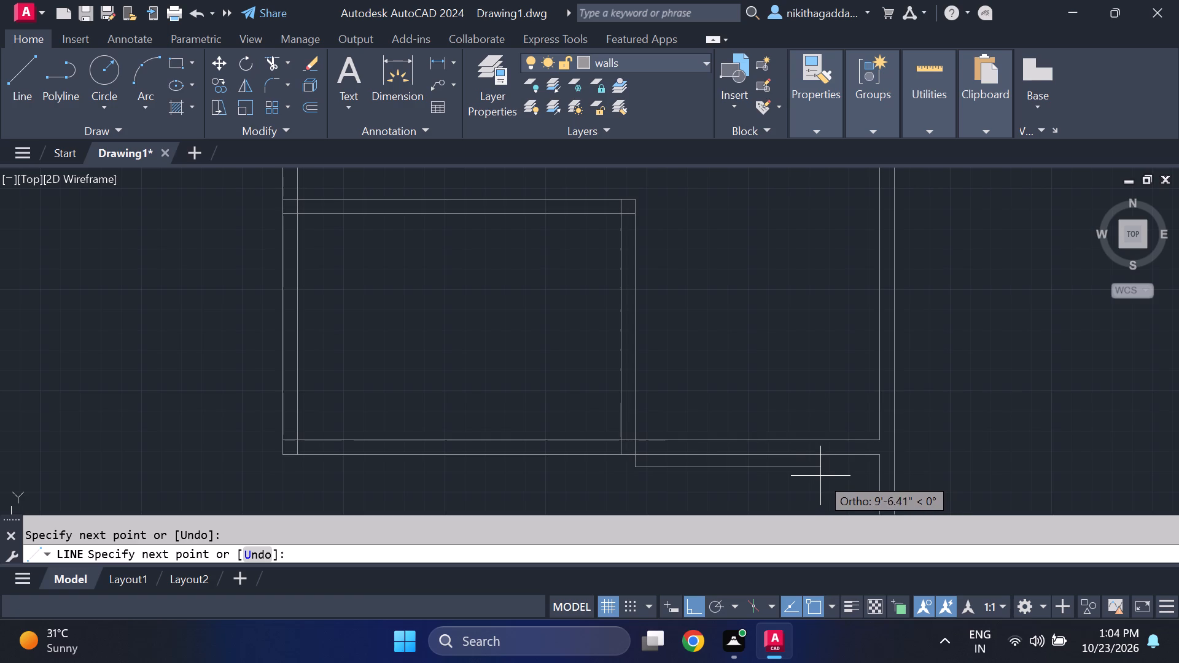
scroll(815, 475, down, 3)
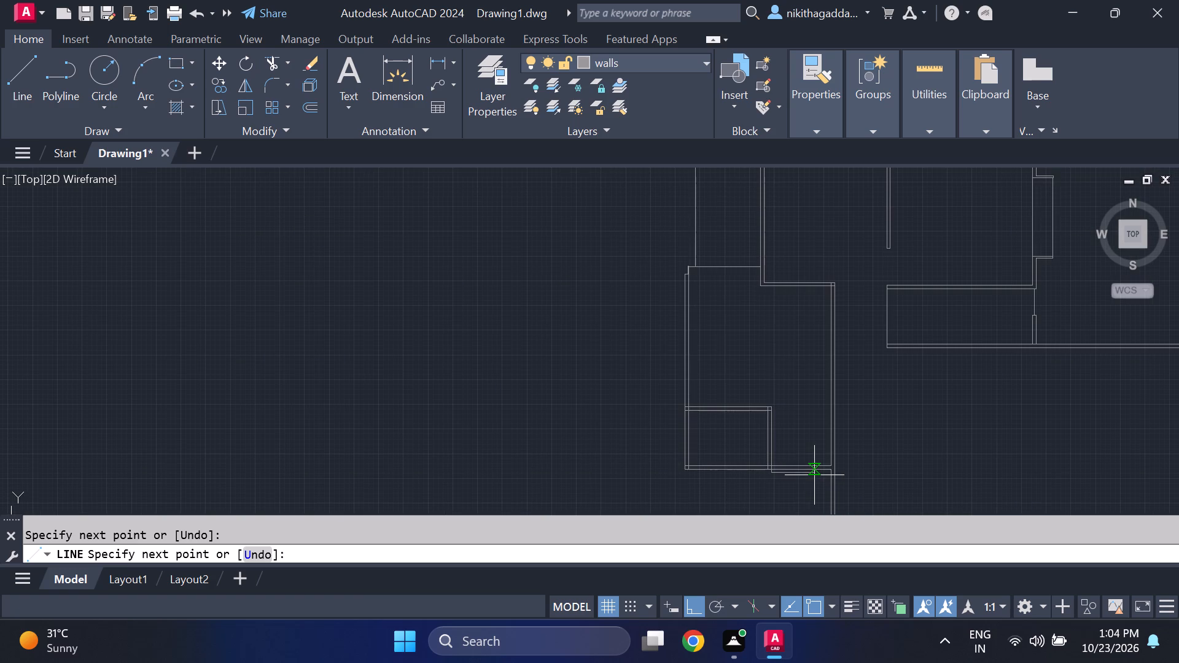
middle_drag(814, 475, 786, 469)
scroll(786, 469, up, 2)
click(758, 473)
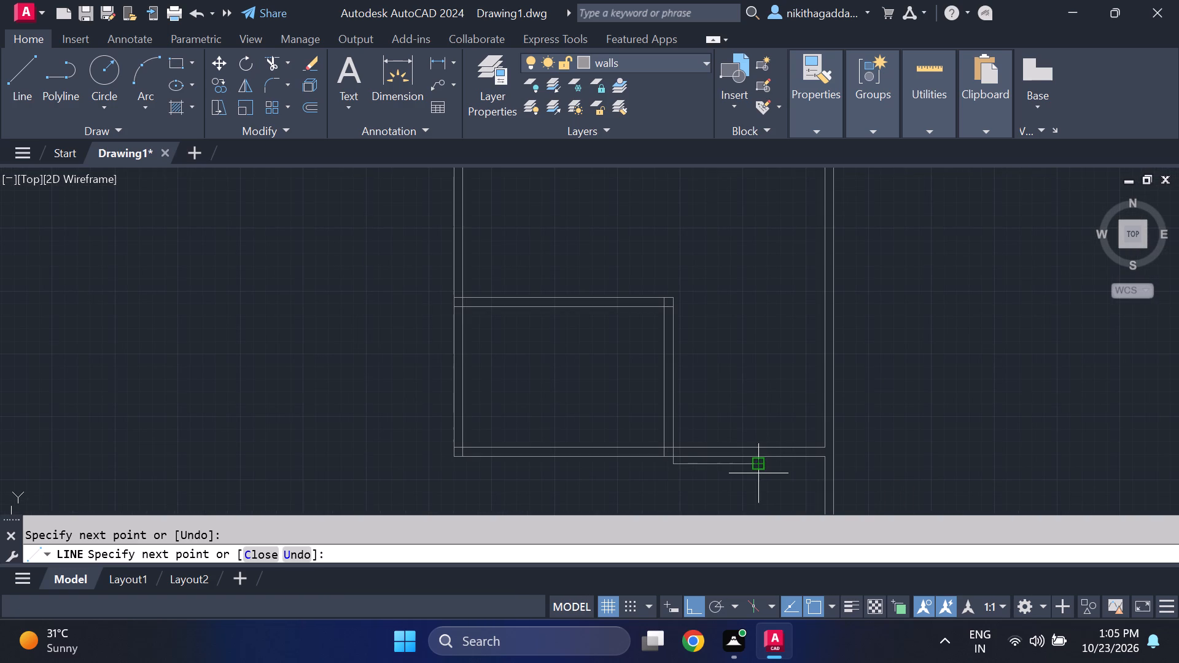
click(765, 444)
key(Escape)
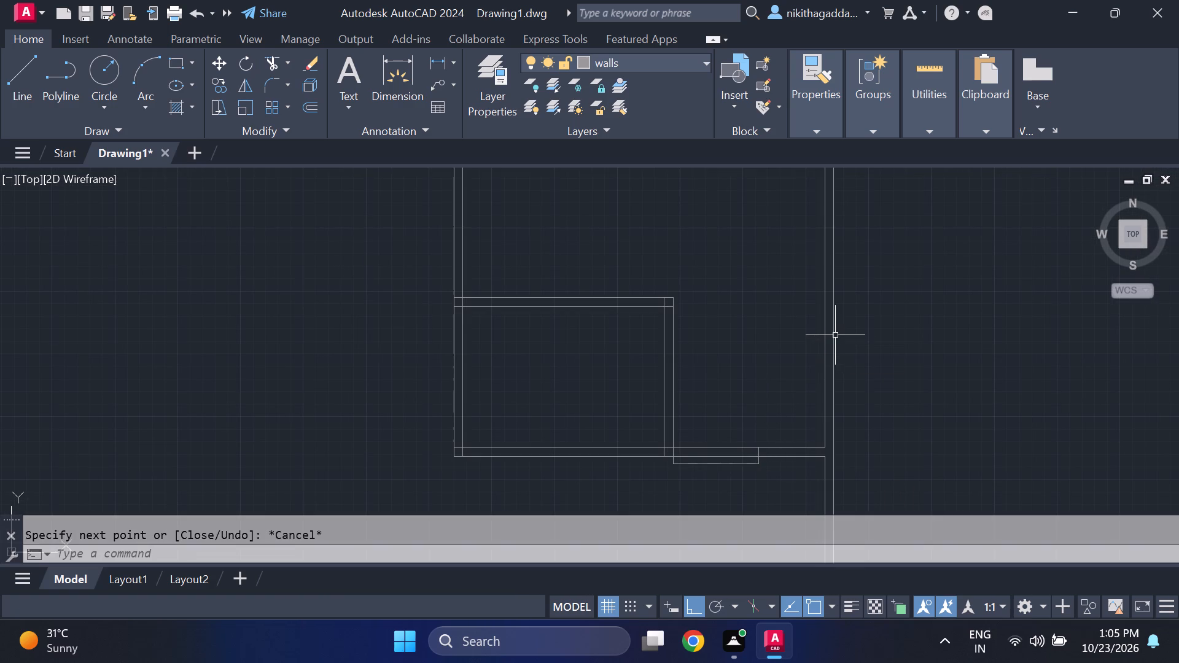
Examine the new outline below the second cross wall and the surrounding rooms in the overall plan.
scroll(801, 341, down, 2)
middle_drag(758, 394, 722, 327)
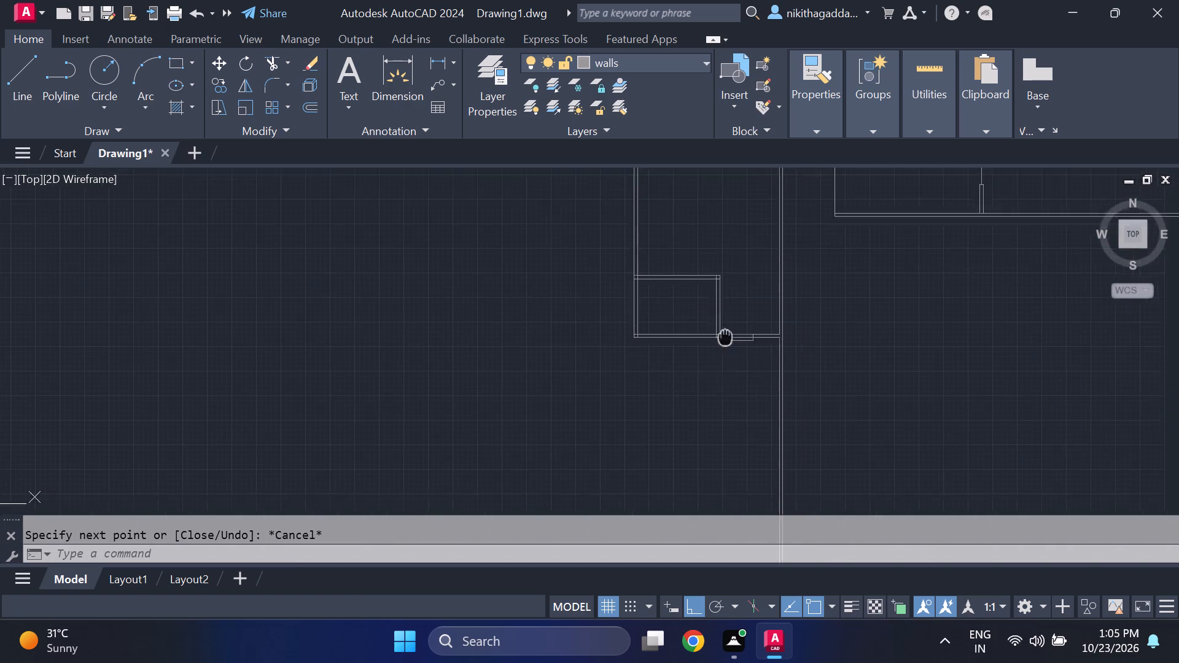
middle_drag(722, 327, 688, 275)
middle_drag(679, 312, 696, 398)
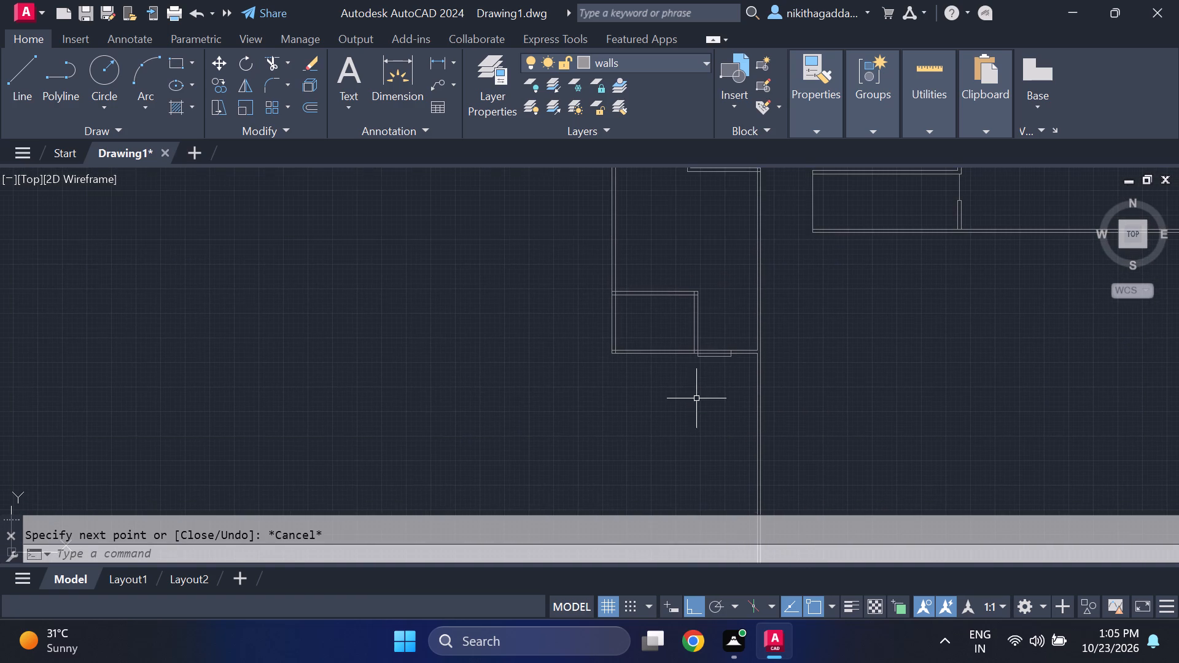
middle_drag(711, 357, 718, 442)
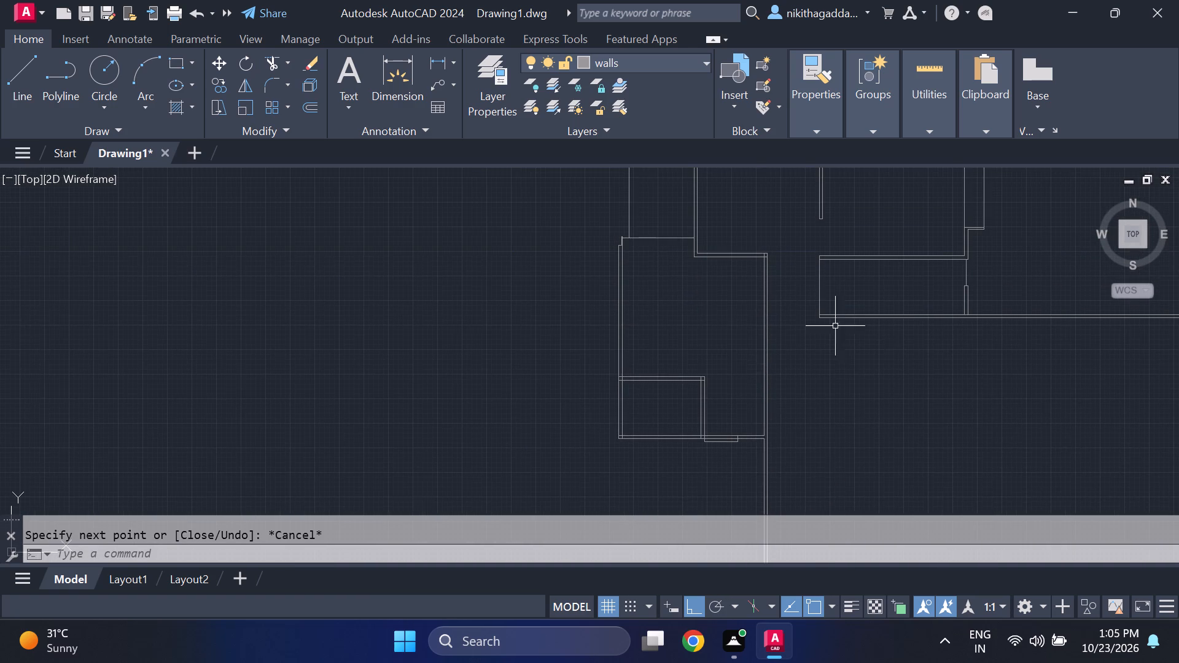
middle_drag(858, 353, 763, 357)
scroll(760, 357, up, 1)
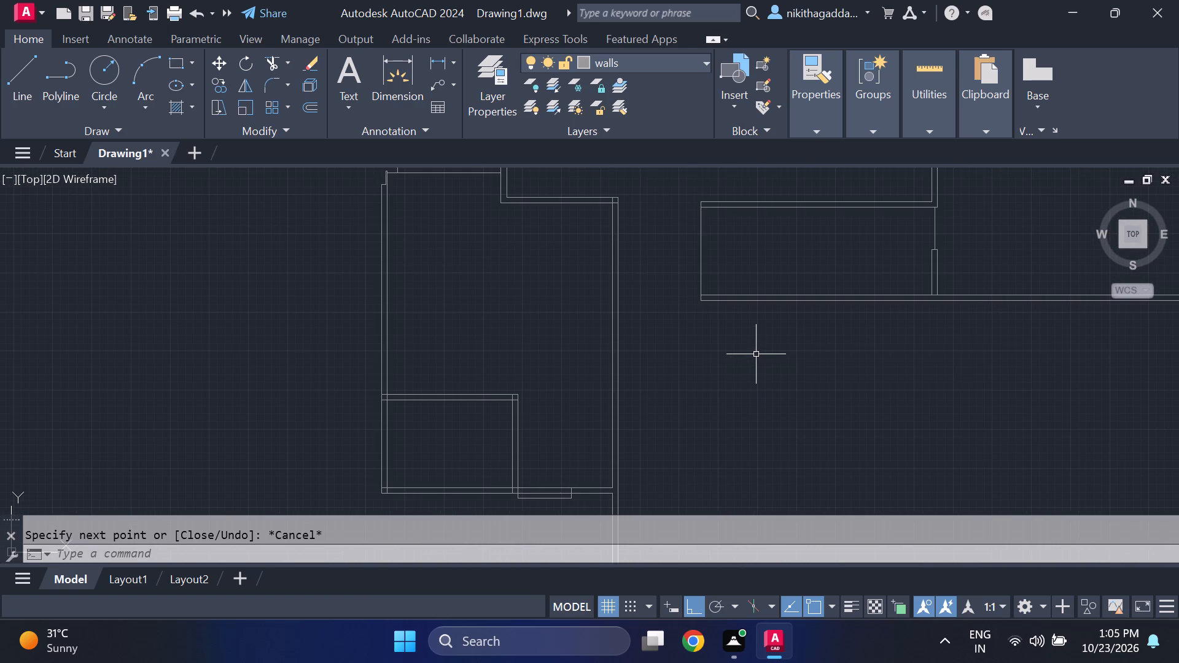
scroll(756, 354, down, 1)
scroll(800, 317, down, 1)
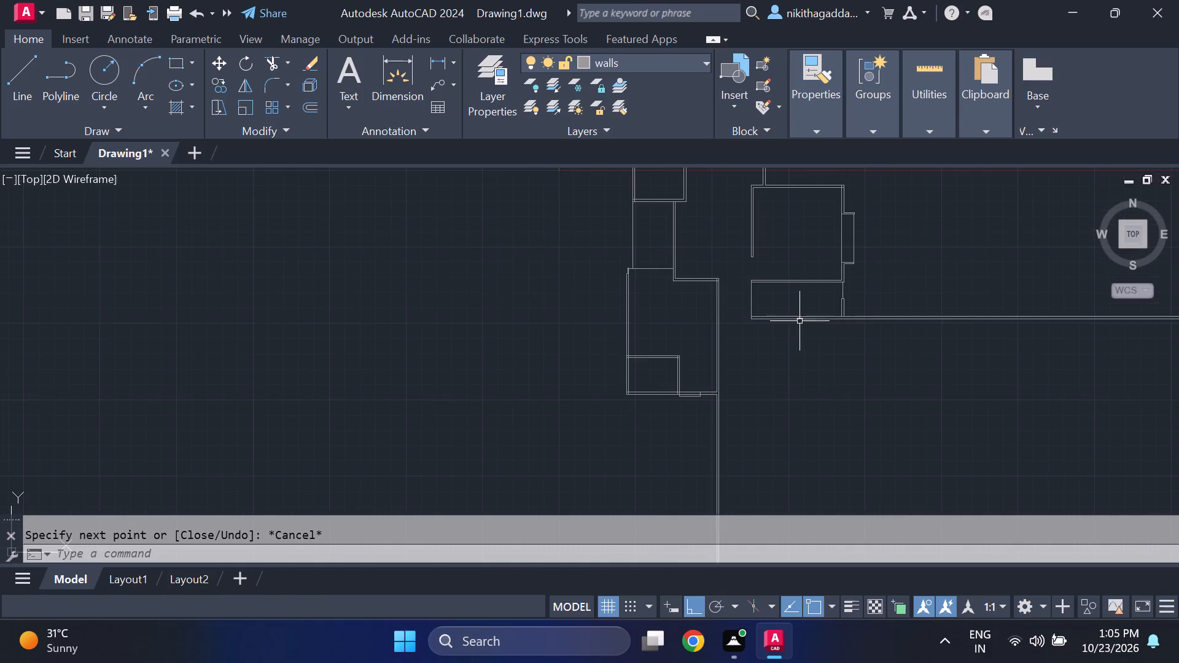
middle_drag(800, 326, 823, 391)
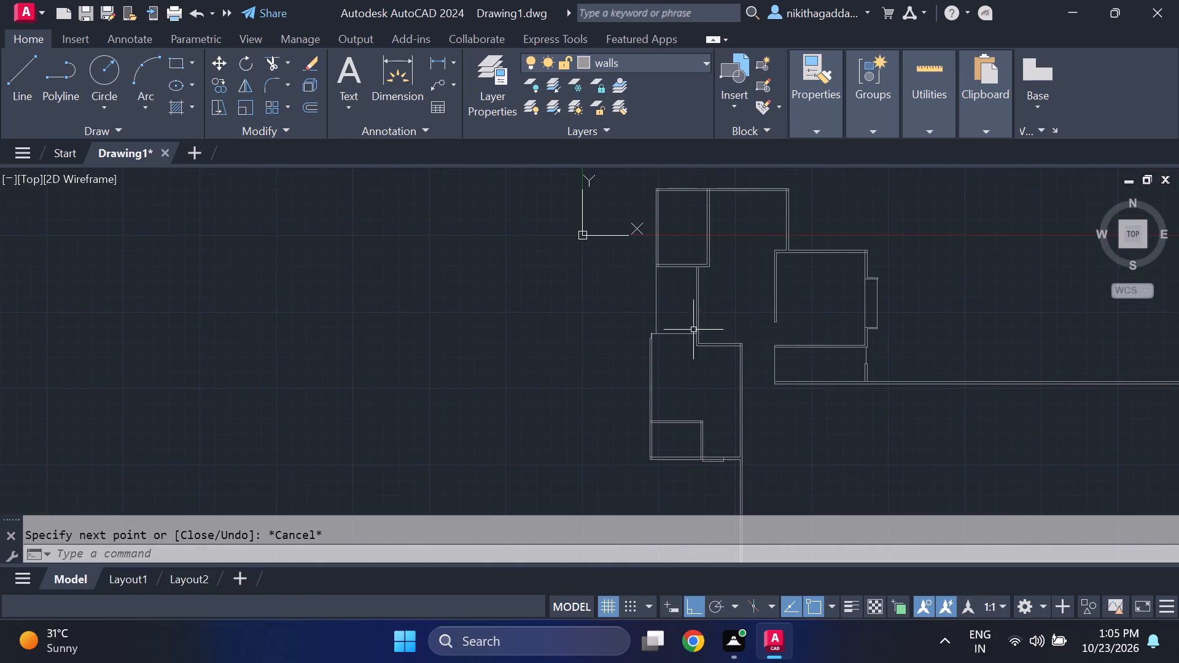
Move the single horizontal line across the bottom of the narrow passage a short distance upward, between the passage's side lines.
scroll(655, 319, up, 2)
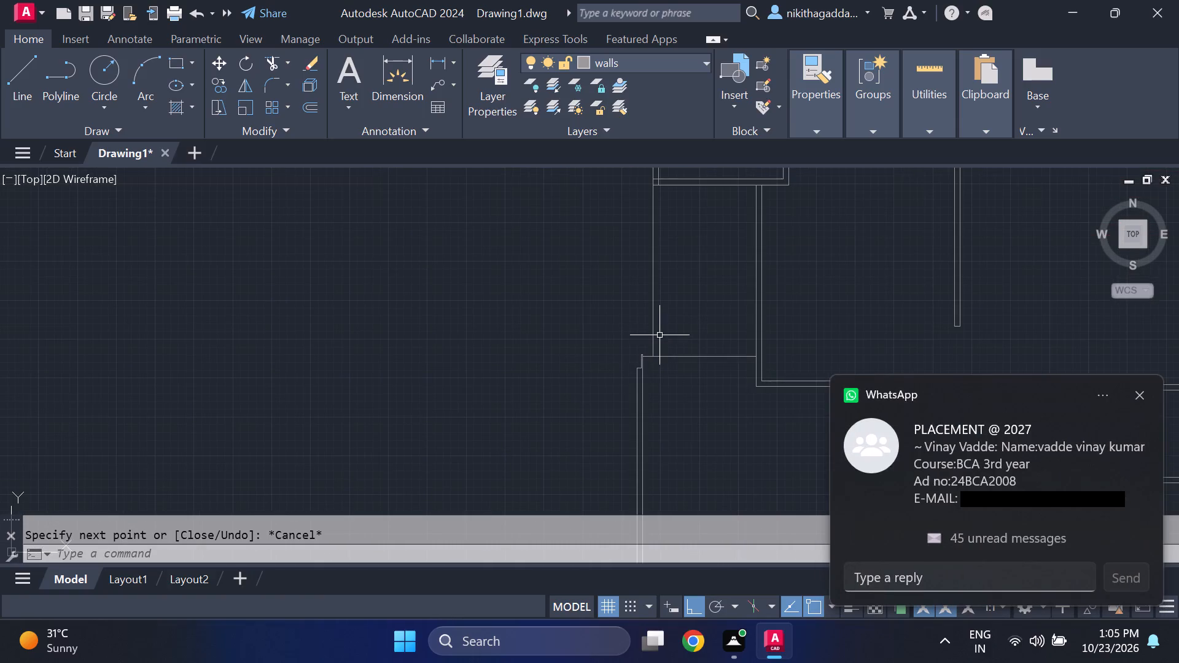
middle_drag(667, 351, 677, 391)
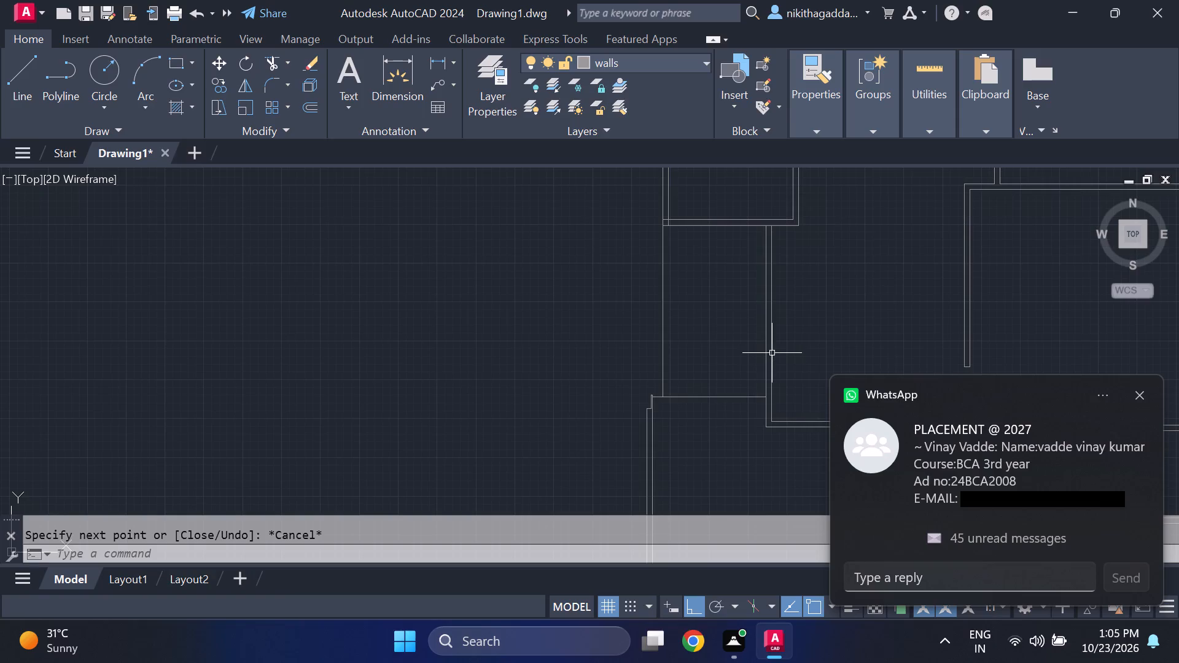
click(709, 398)
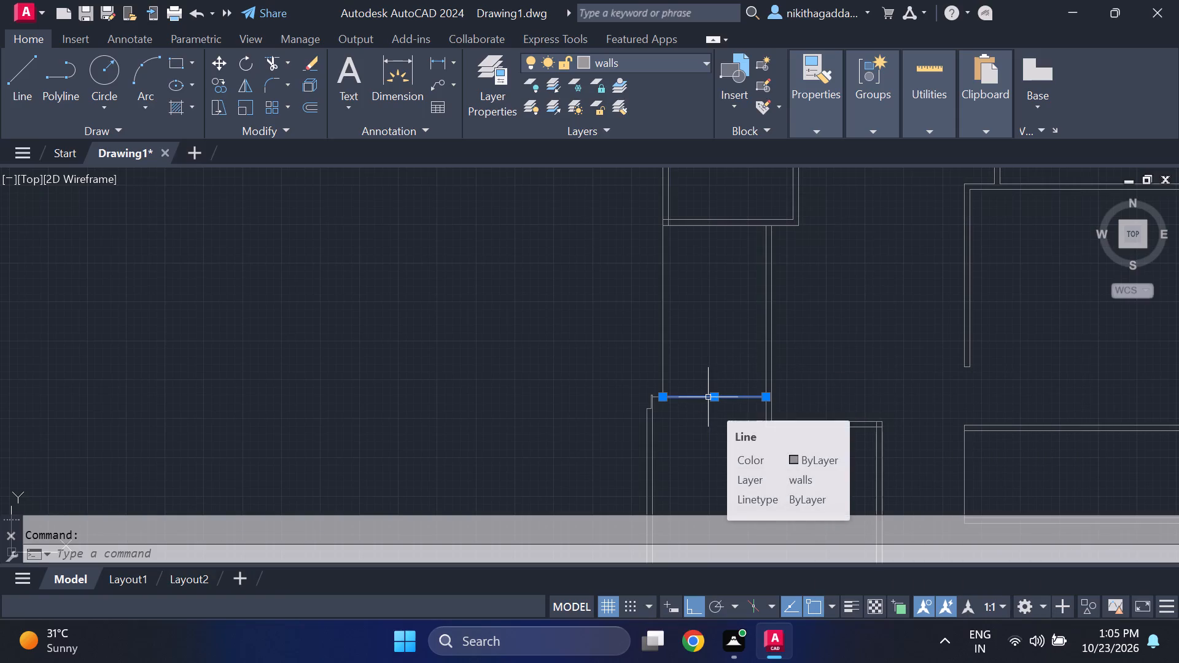
key(m)
key(Return)
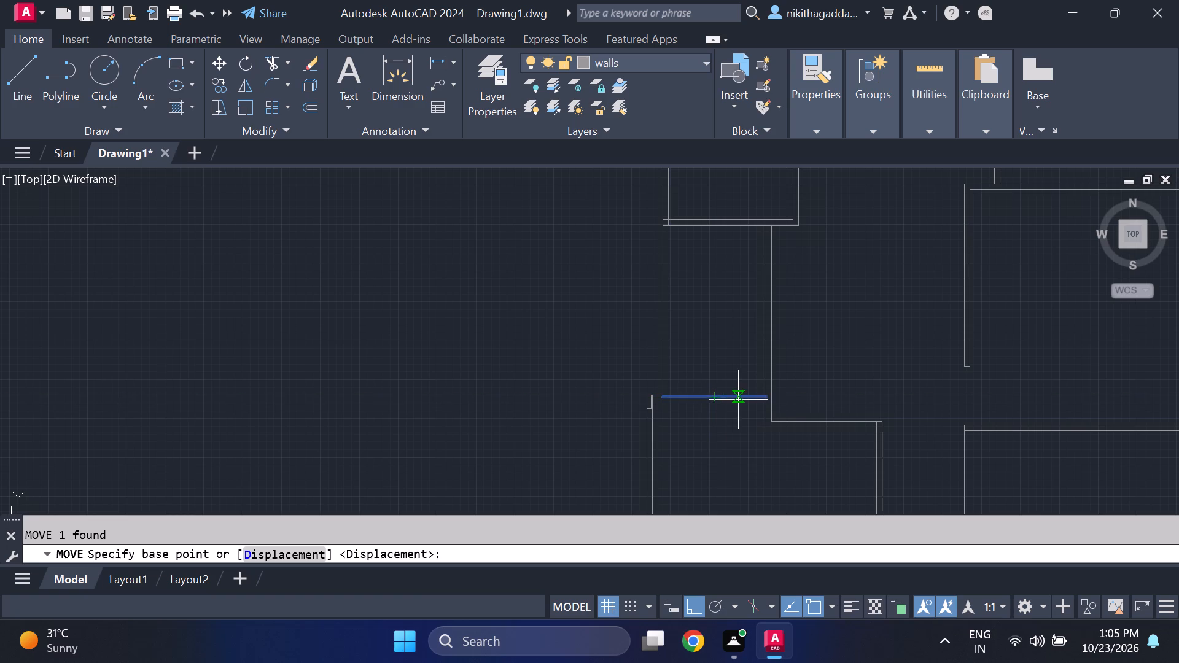
click(769, 399)
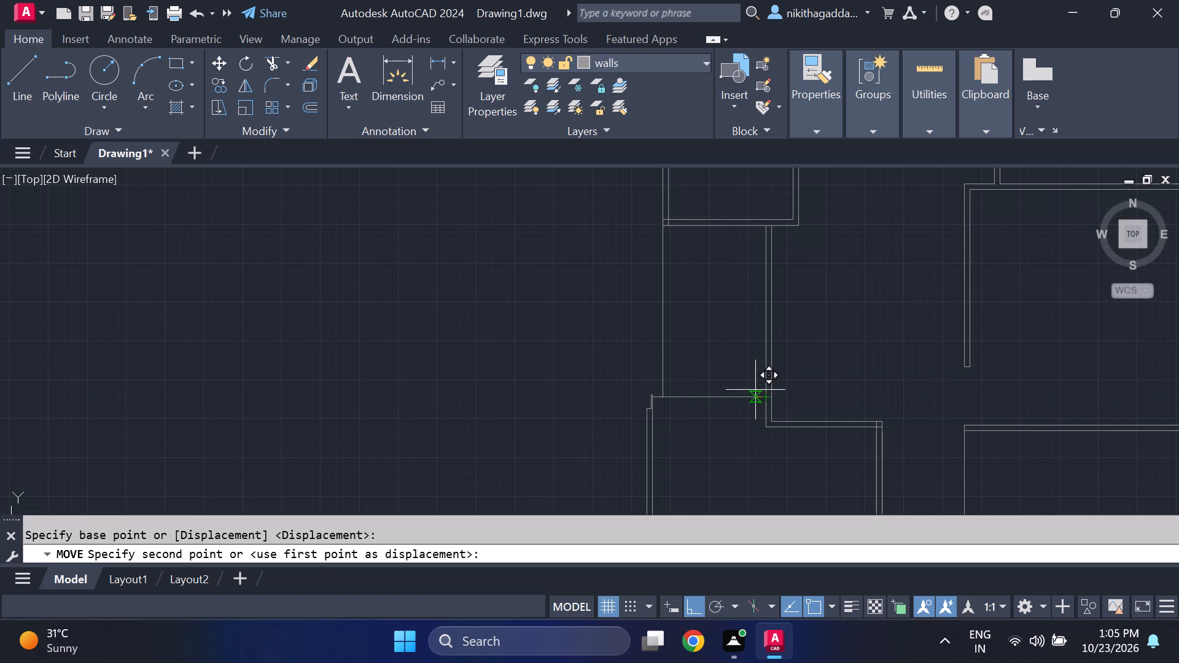
click(754, 381)
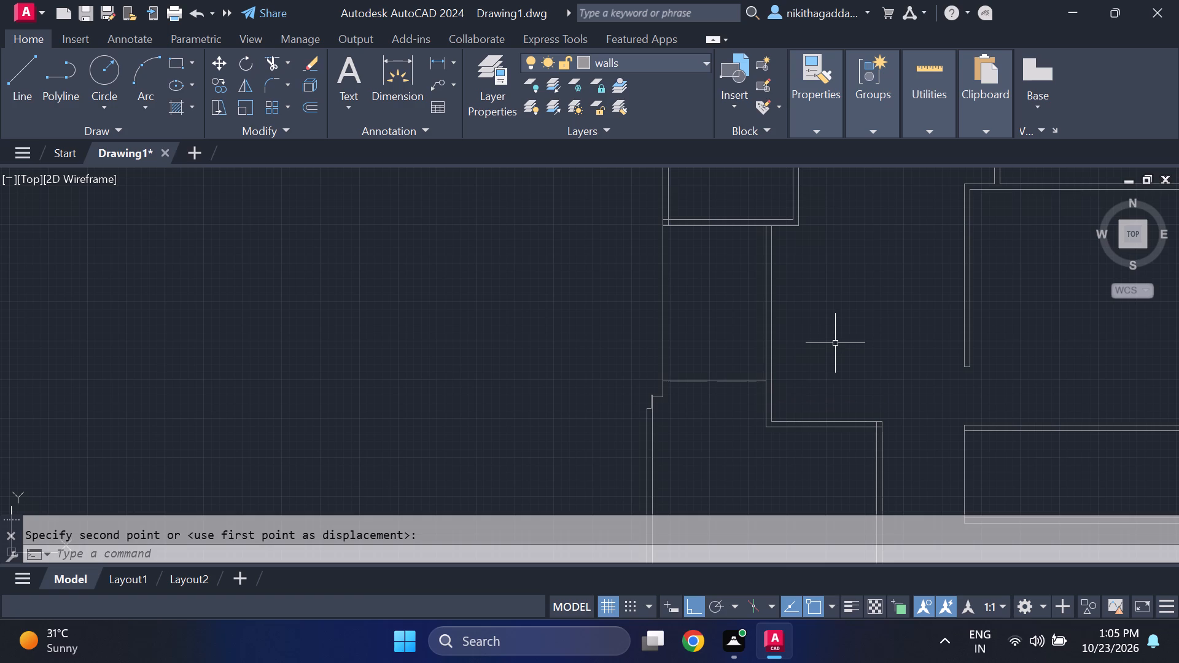
Draw a horizontal line from the lower corner of the passage's right wall to the outer line of the lower room's left wall.
key(l)
key(Return)
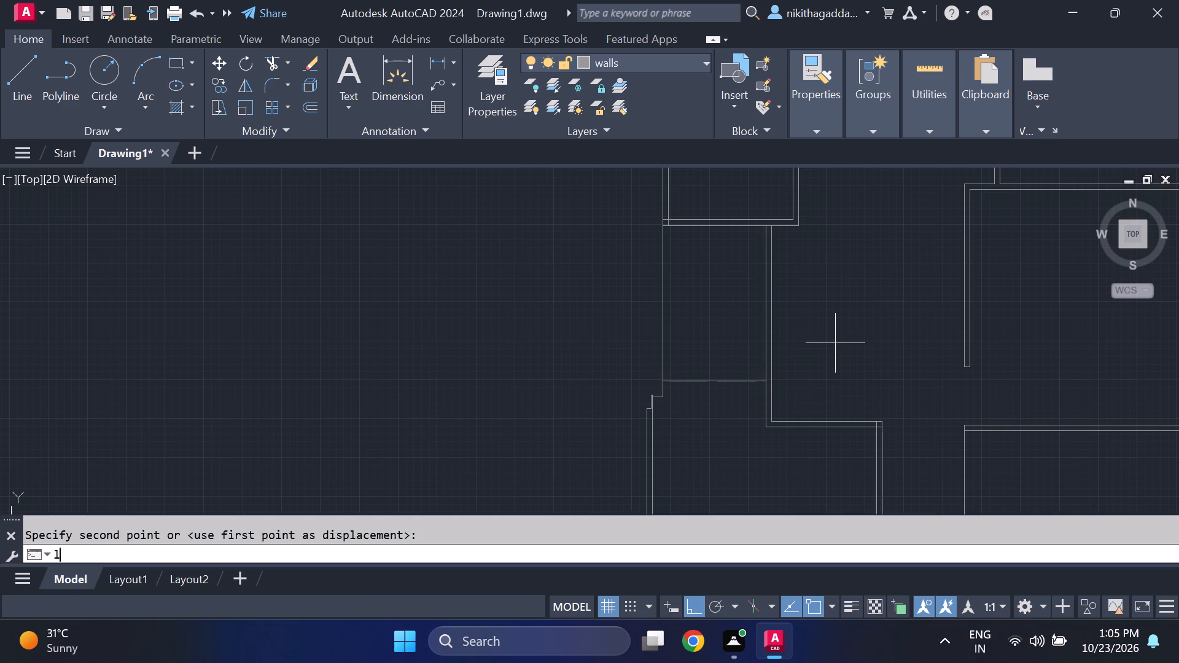
click(762, 430)
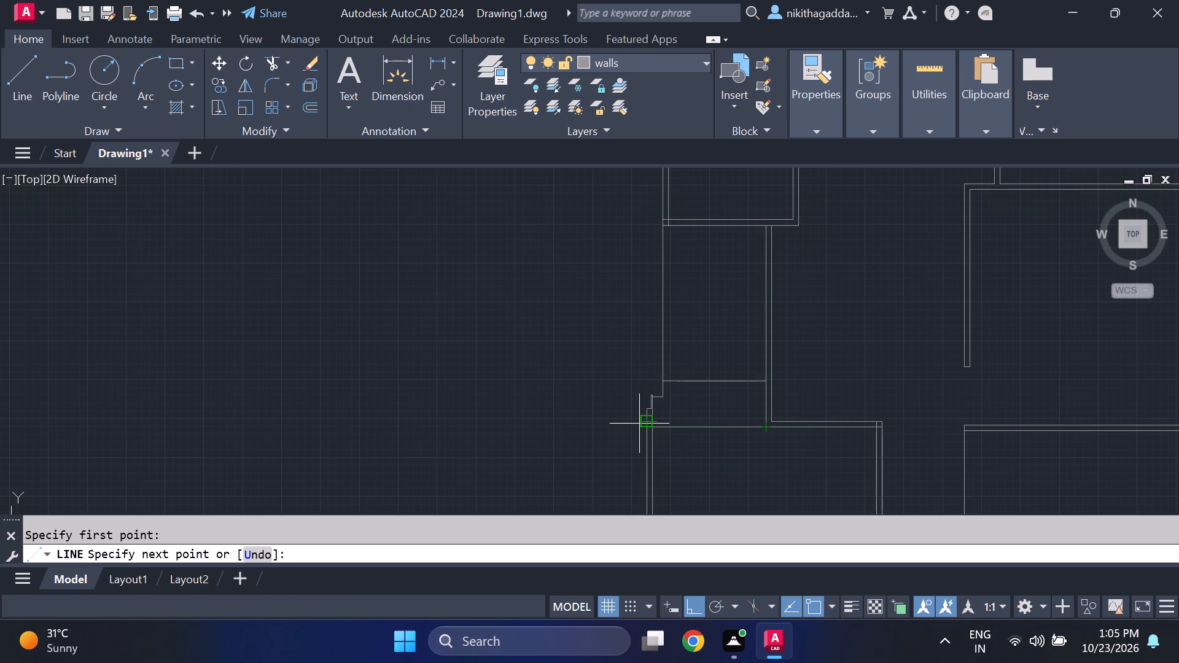
click(647, 427)
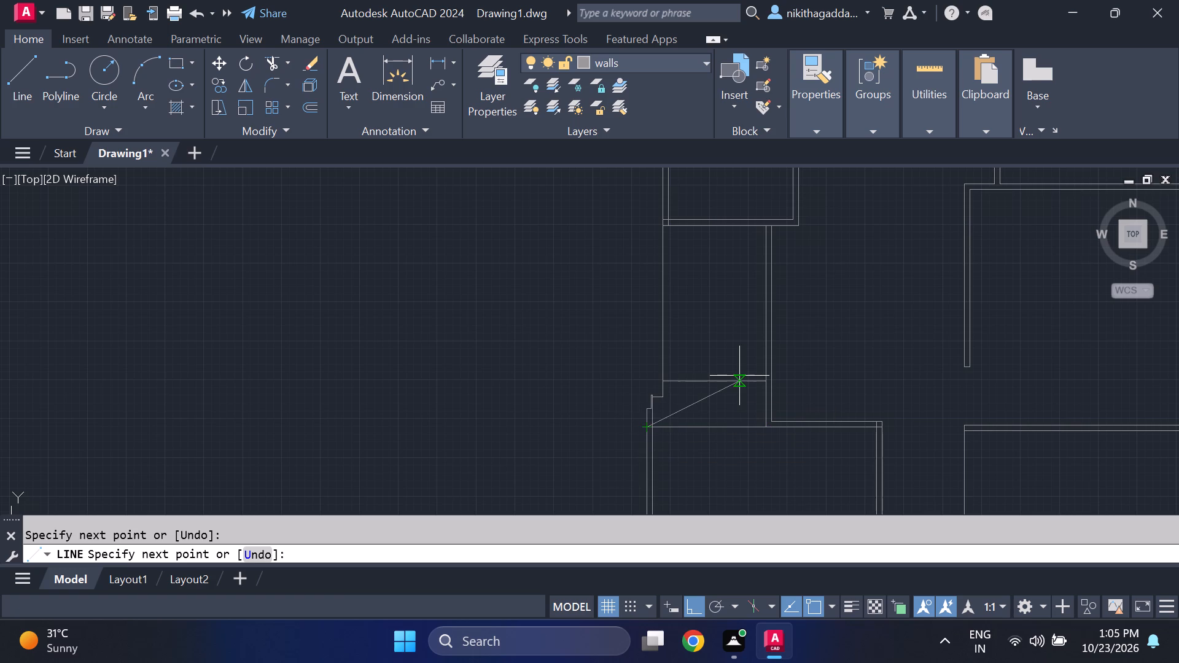
key(Escape)
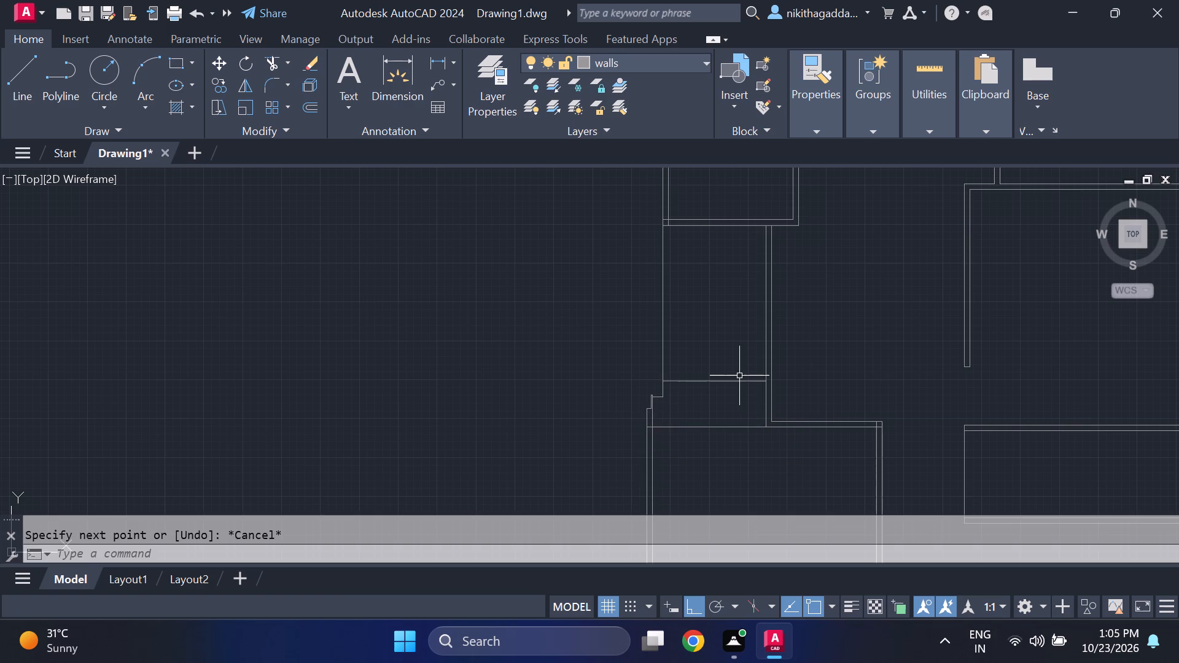
Move the short horizontal line at the foot of the passage's left line up to the end of the passage's bottom line.
scroll(660, 398, up, 2)
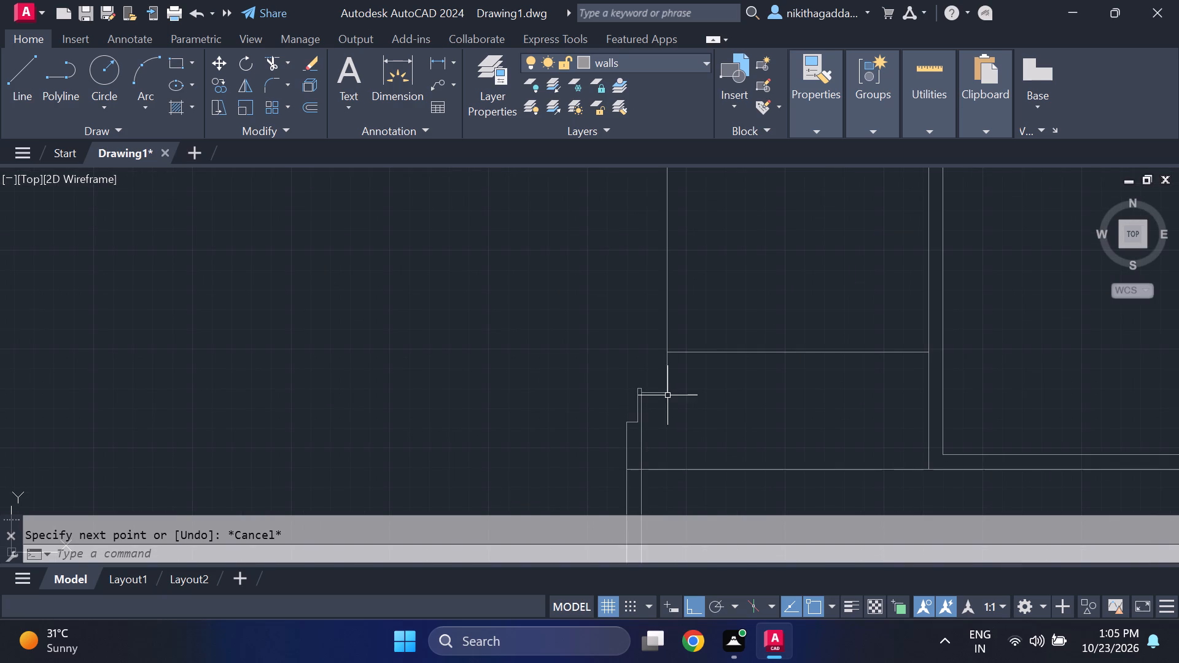
click(660, 393)
key(m)
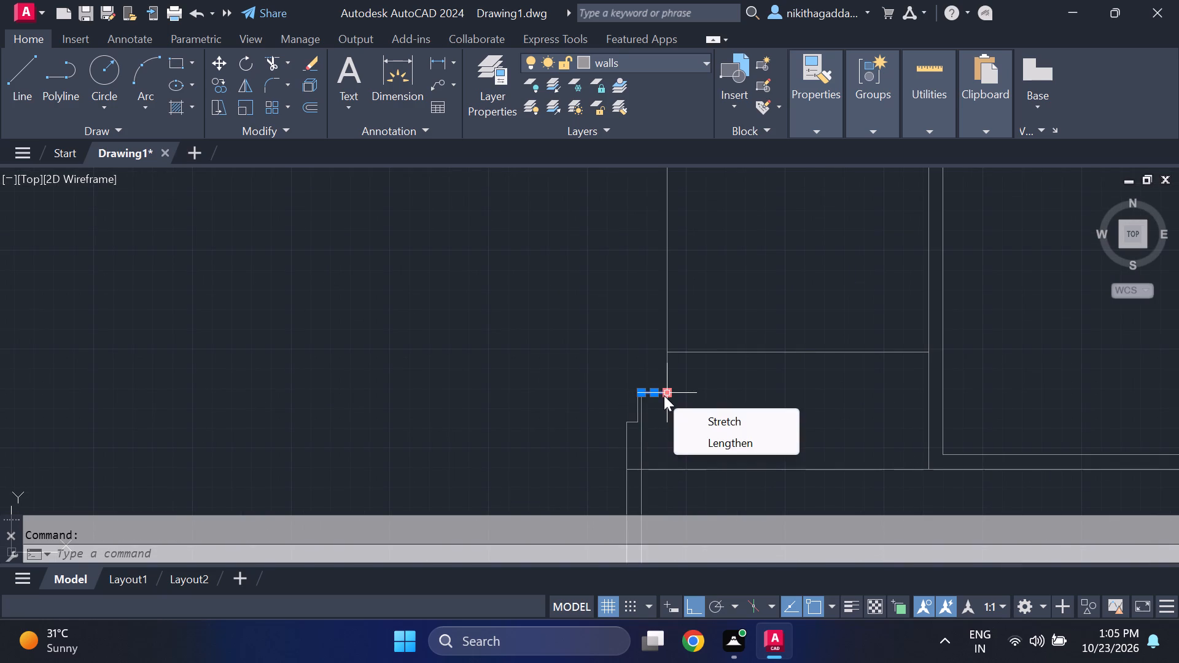
key(Return)
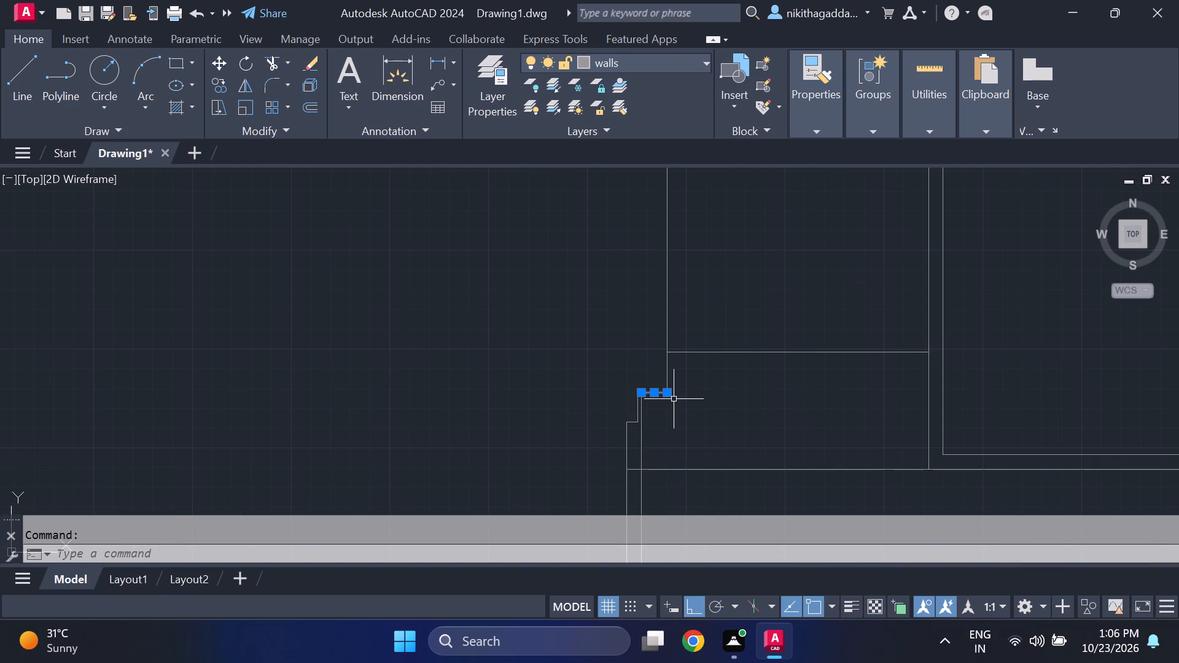
key(m)
key(Return)
click(668, 396)
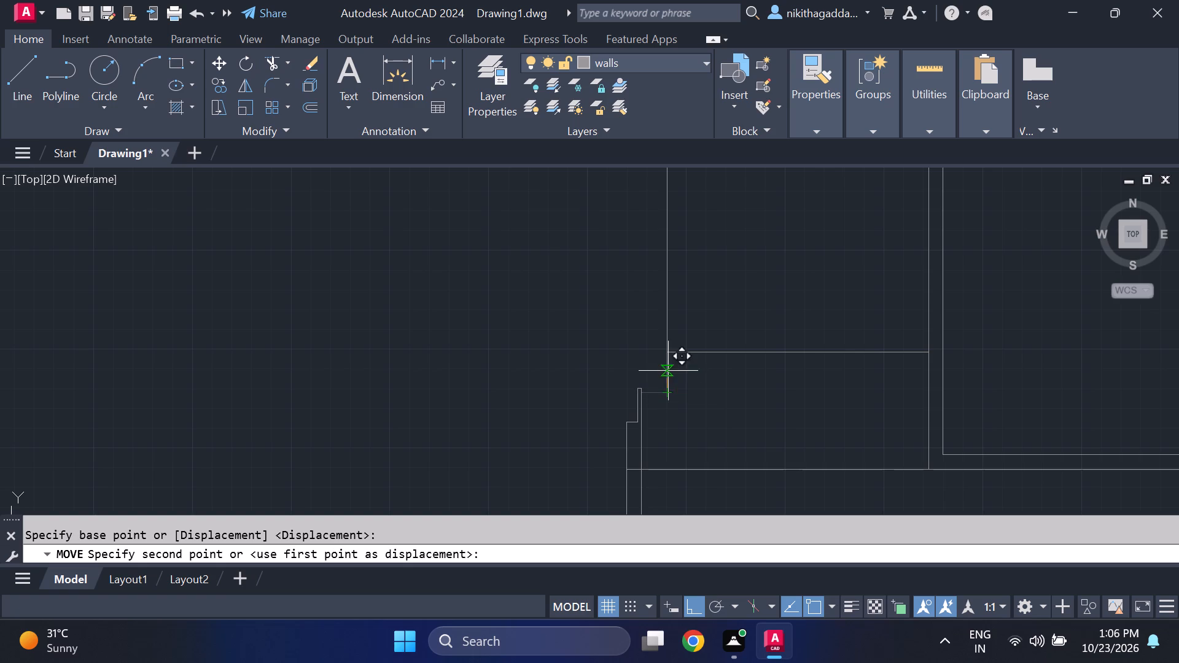
click(666, 352)
Trim the passage's left line where it projects below the bottom line, keeping the bottom line itself intact.
text(tr)
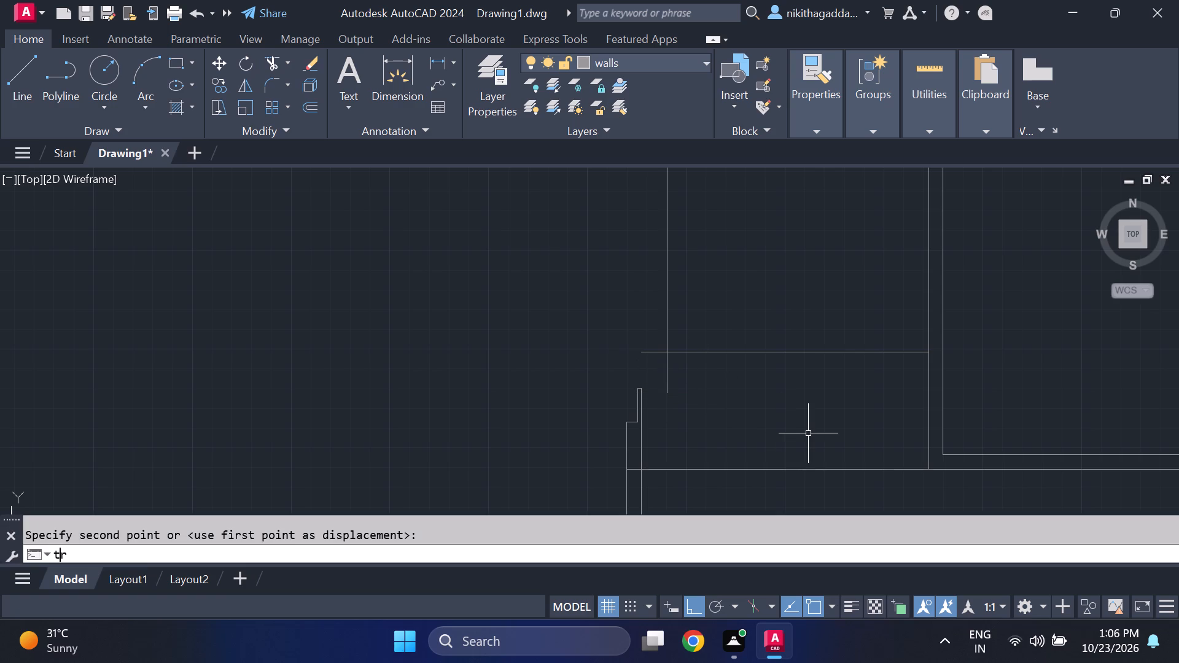
key(Return)
click(674, 352)
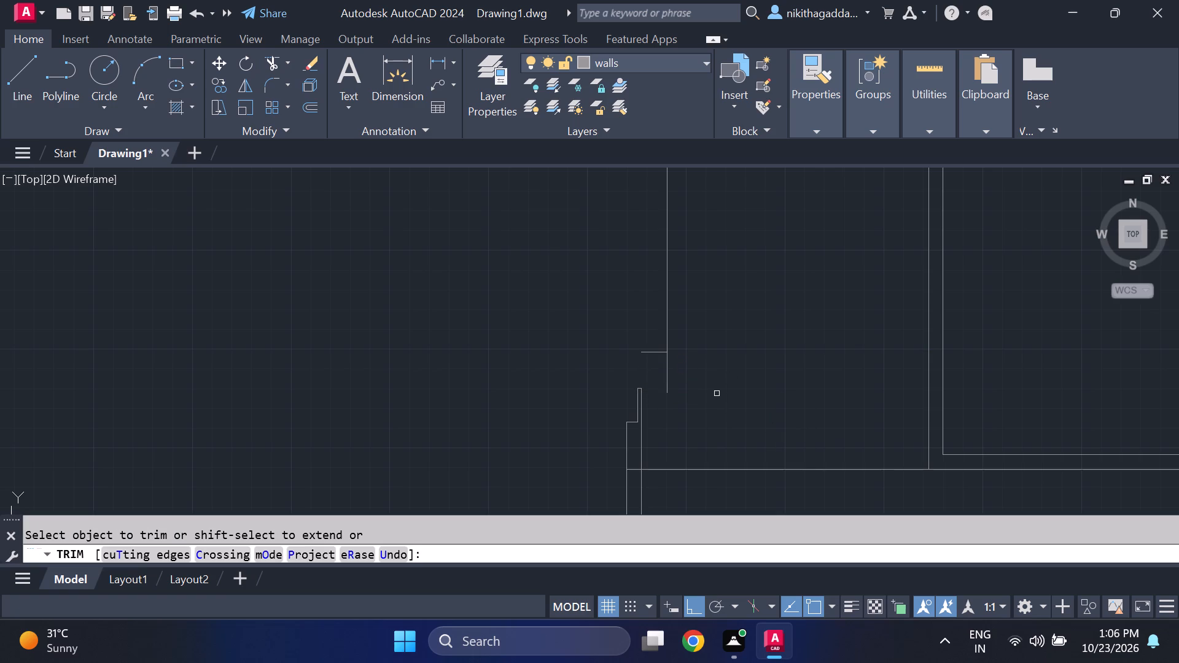
key(ctrl+z)
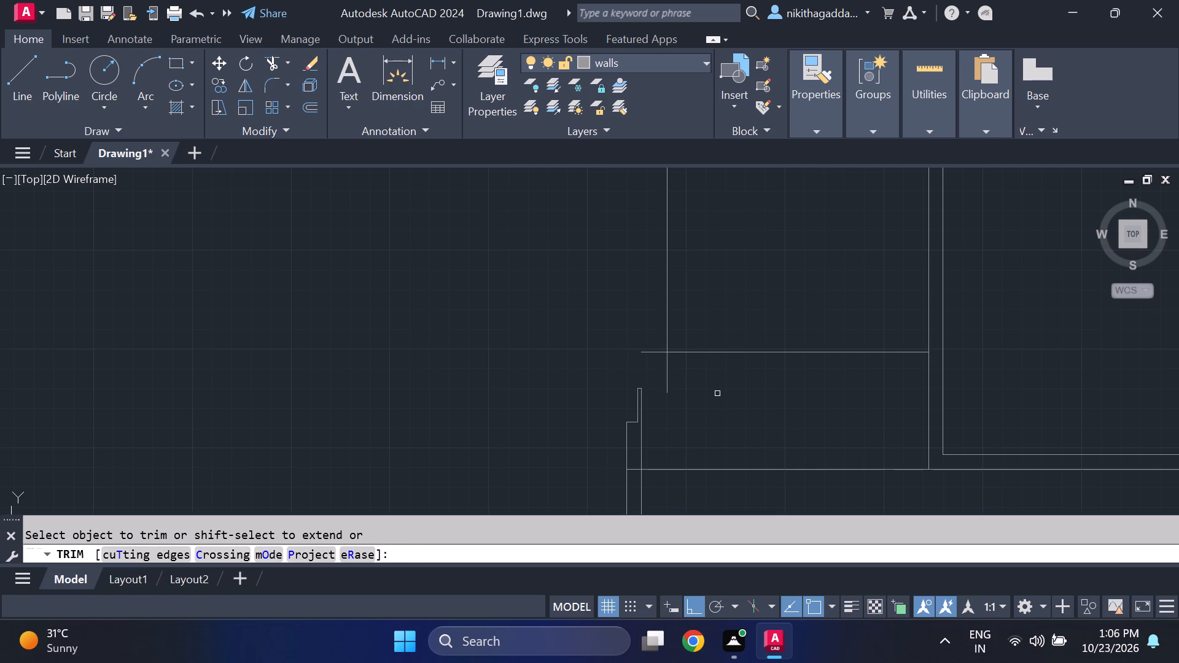
drag(692, 382, 640, 374)
key(Escape)
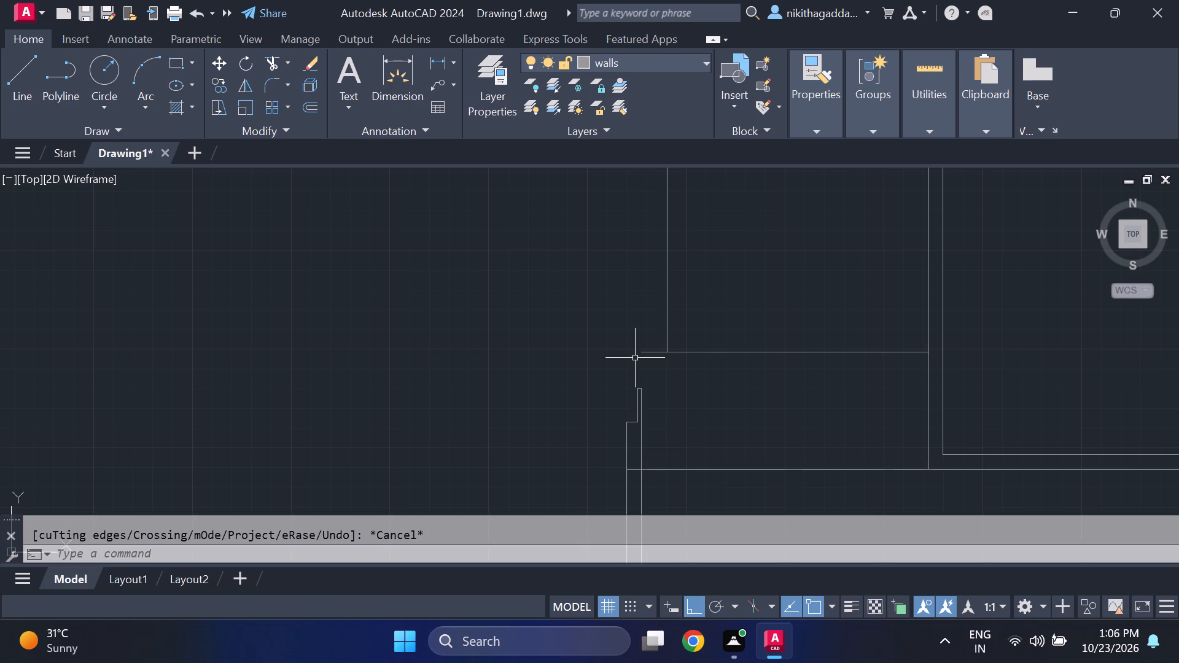
Move the short cap line of the lower room's left wall up about 2'-0", just above the passage's bottom line.
scroll(631, 398, up, 2)
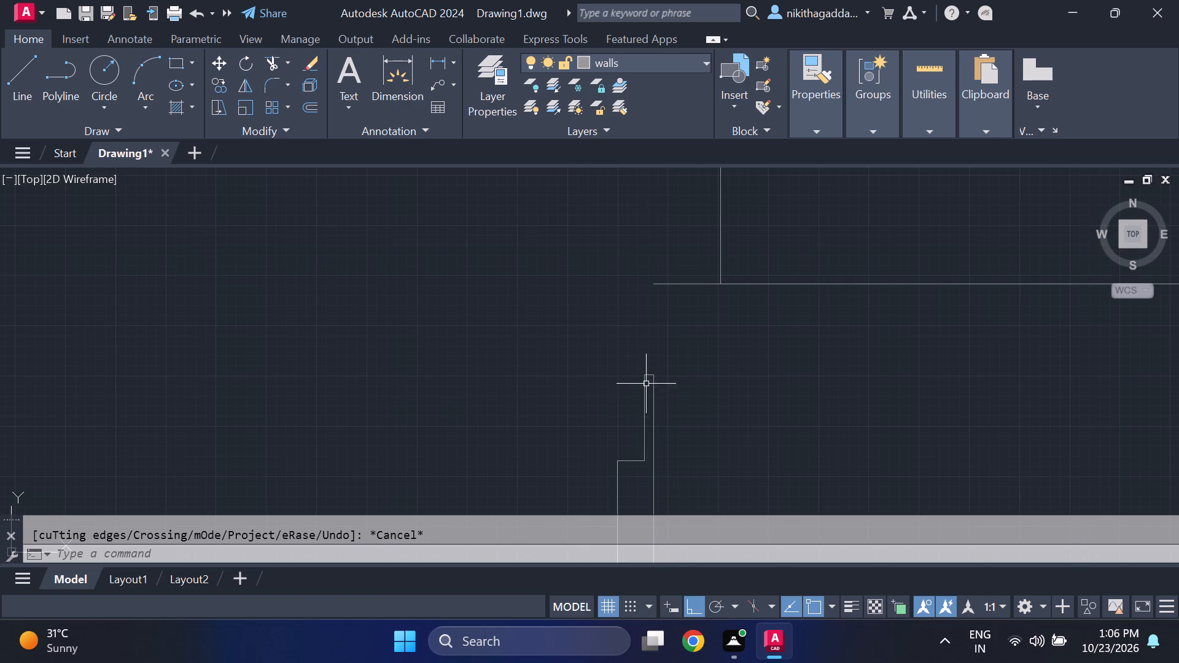
click(651, 374)
key(m)
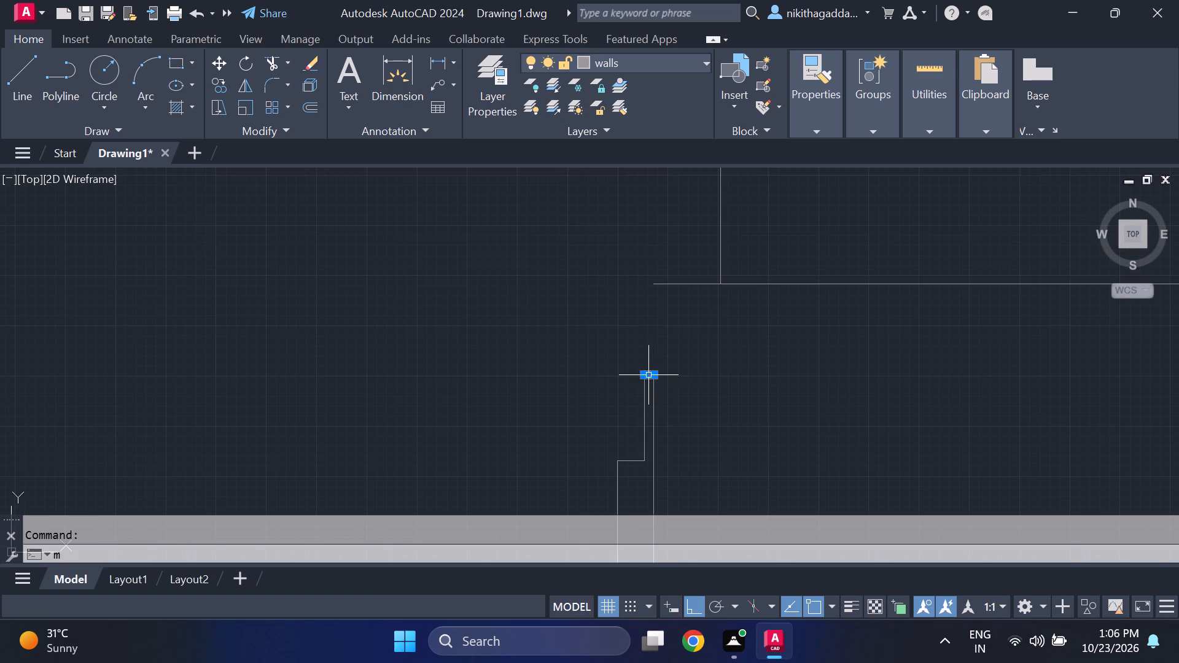
key(Return)
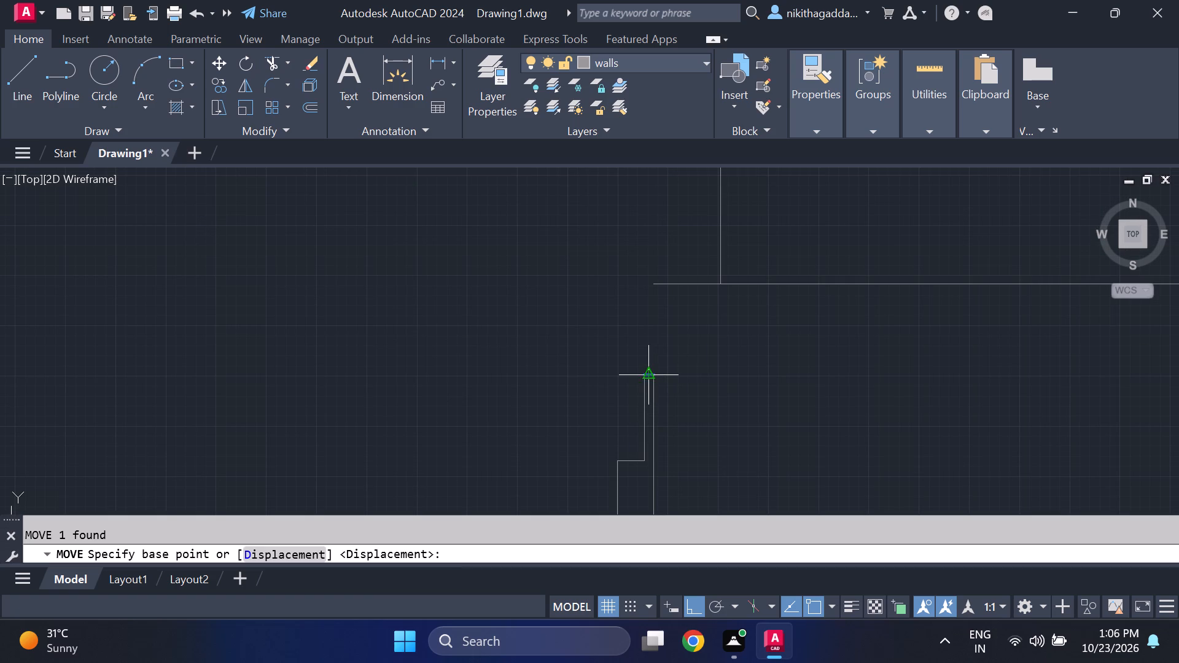
click(654, 376)
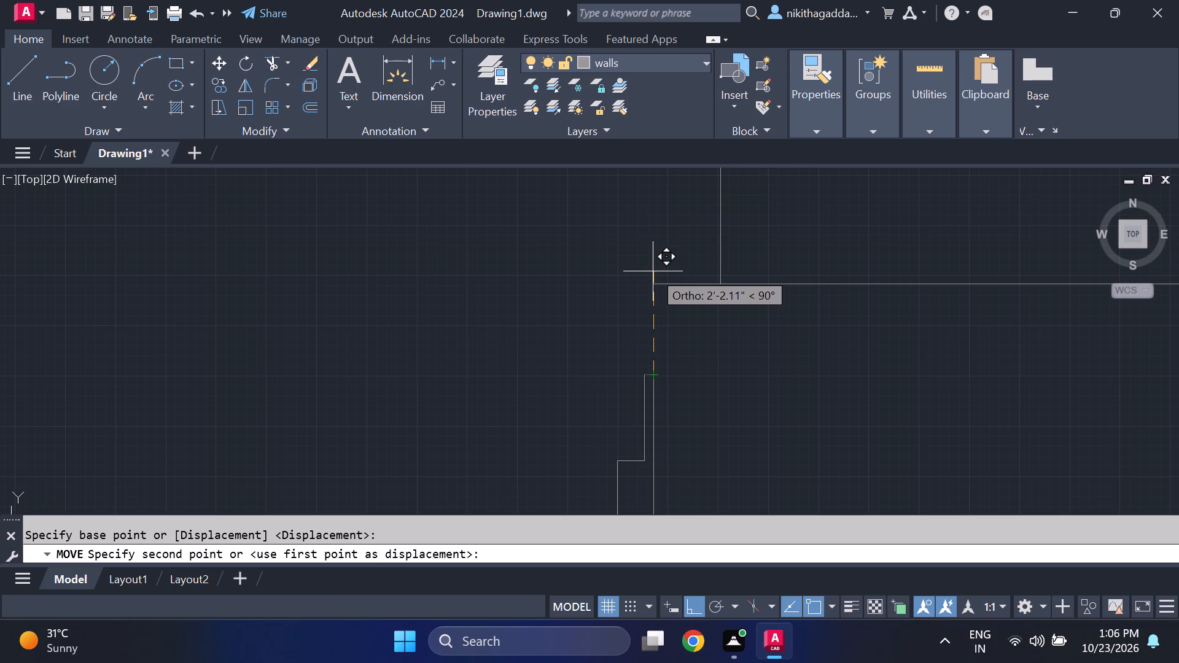
scroll(653, 272, up, 2)
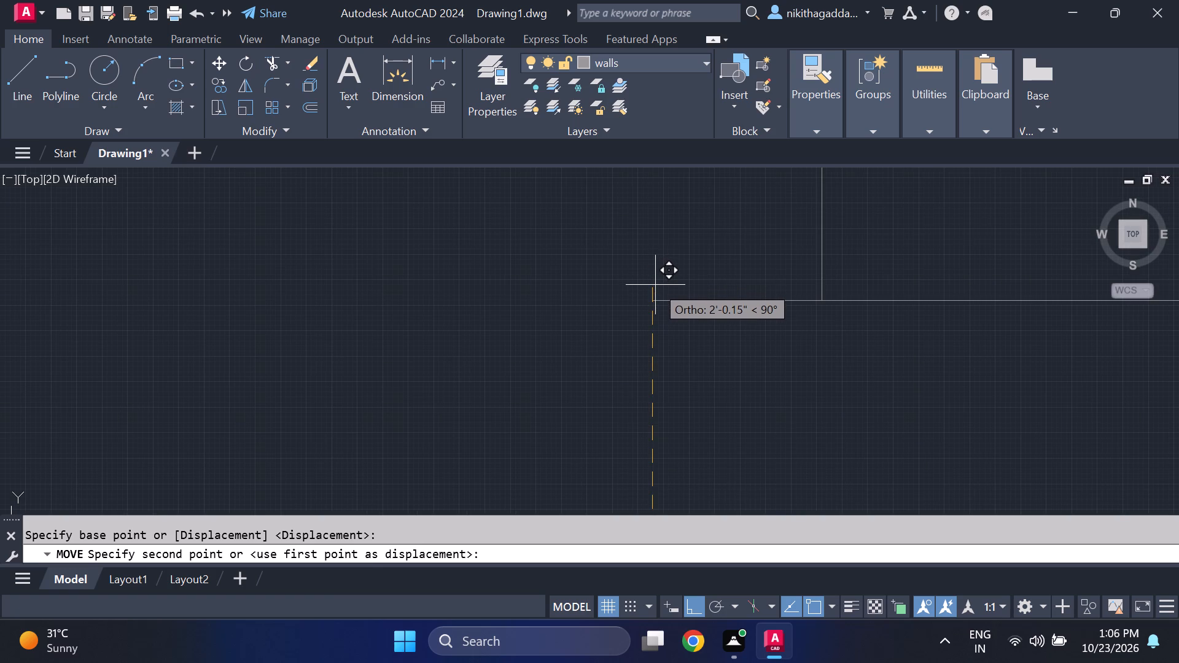
click(655, 284)
scroll(755, 362, down, 2)
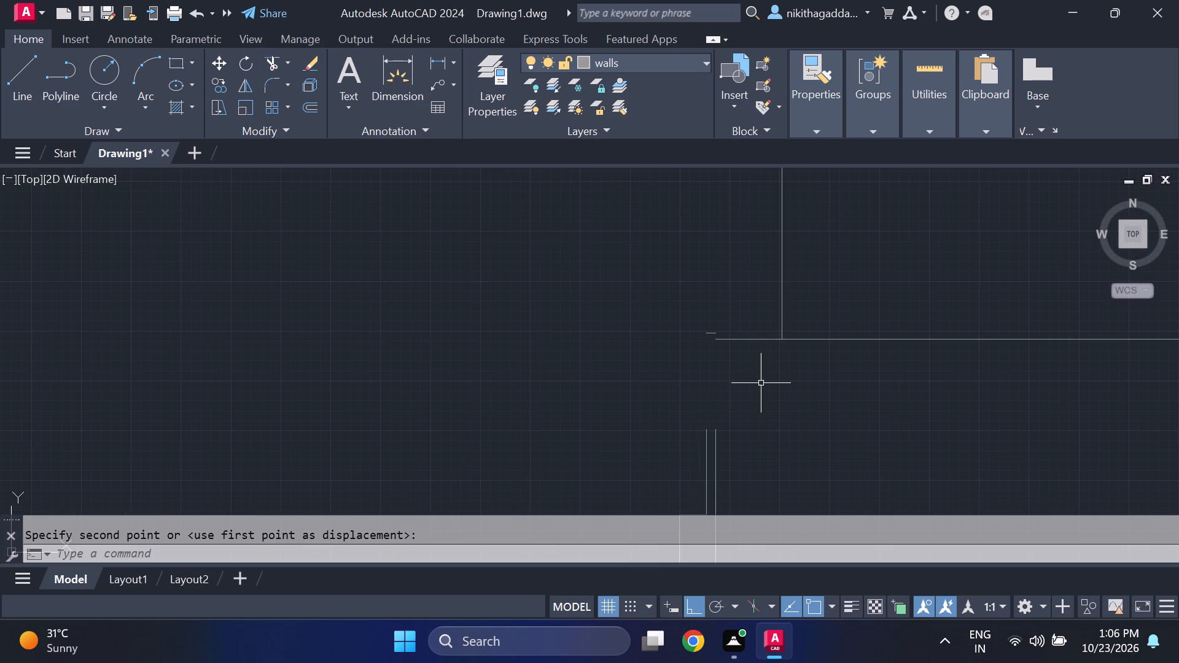
Extend both vertical lines of the thin wall end up to the moved cap line.
text(ex)
key(Return)
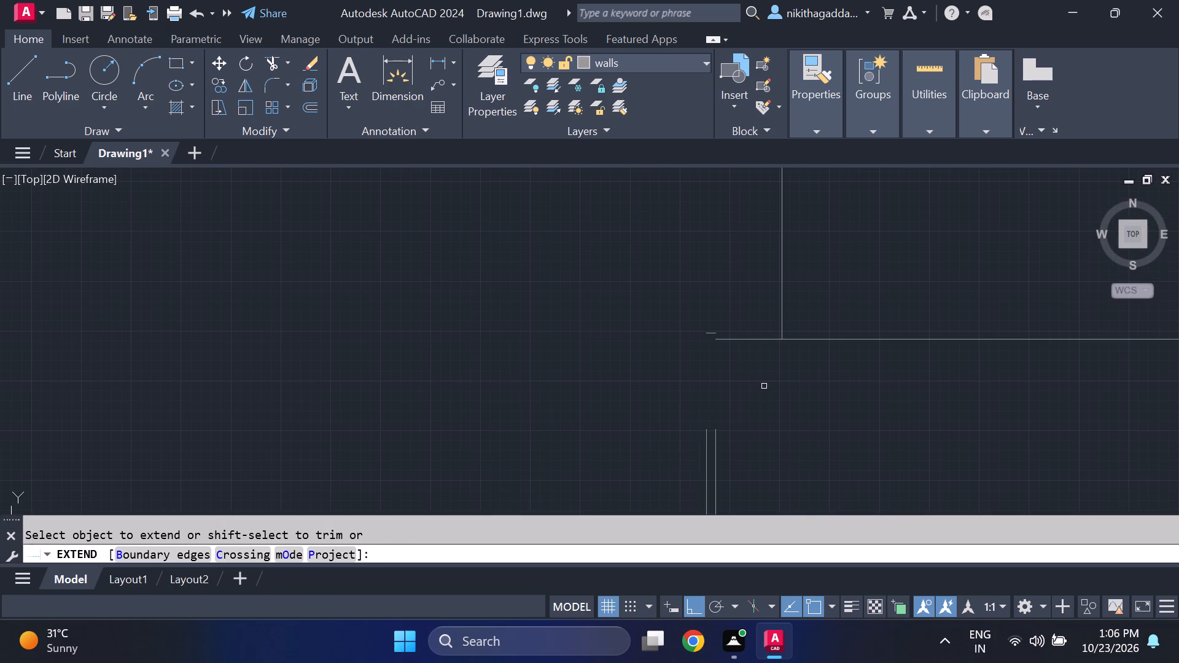
scroll(763, 417, down, 2)
drag(759, 428, 648, 446)
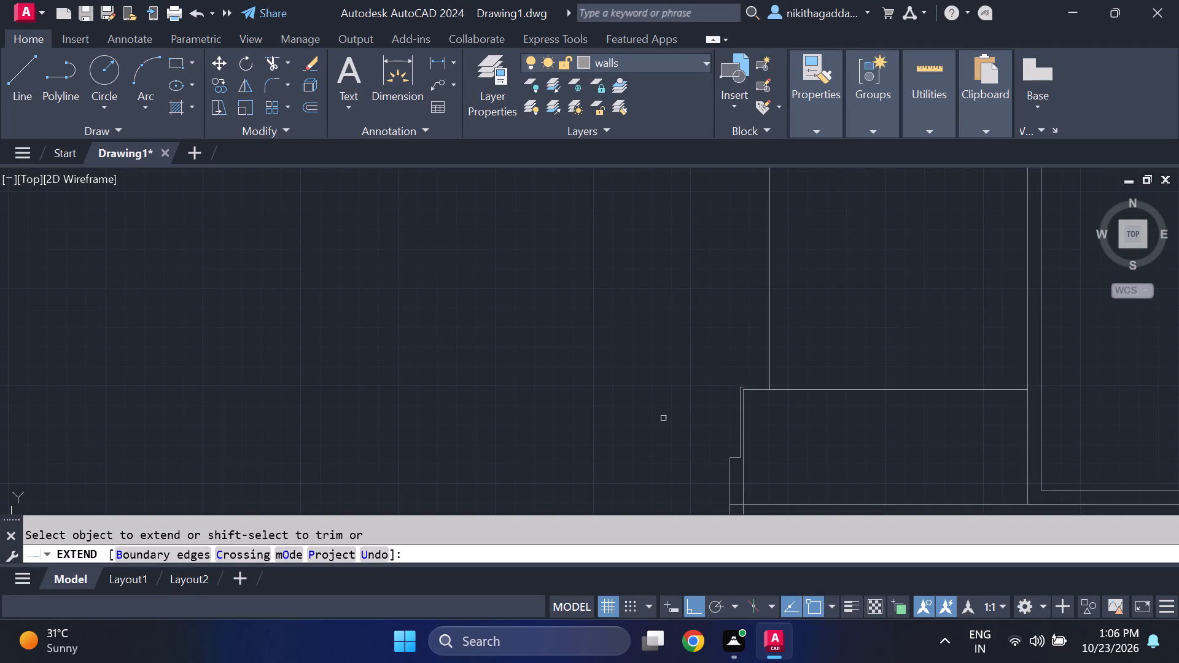
scroll(749, 403, up, 2)
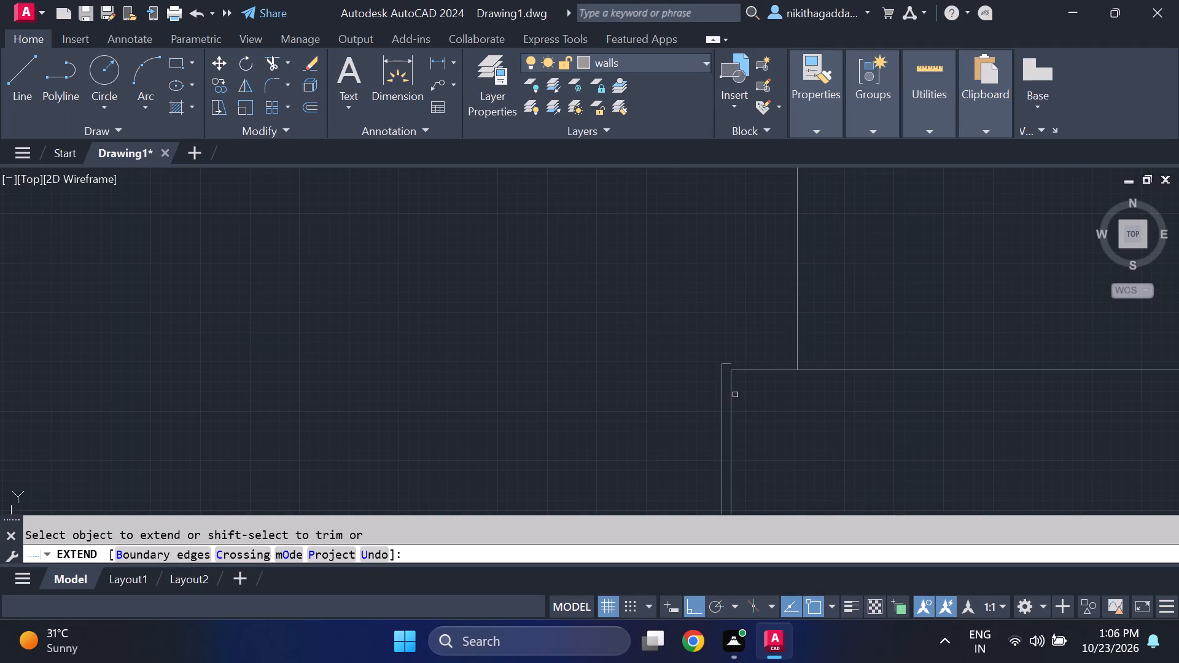
click(731, 386)
scroll(780, 424, down, 2)
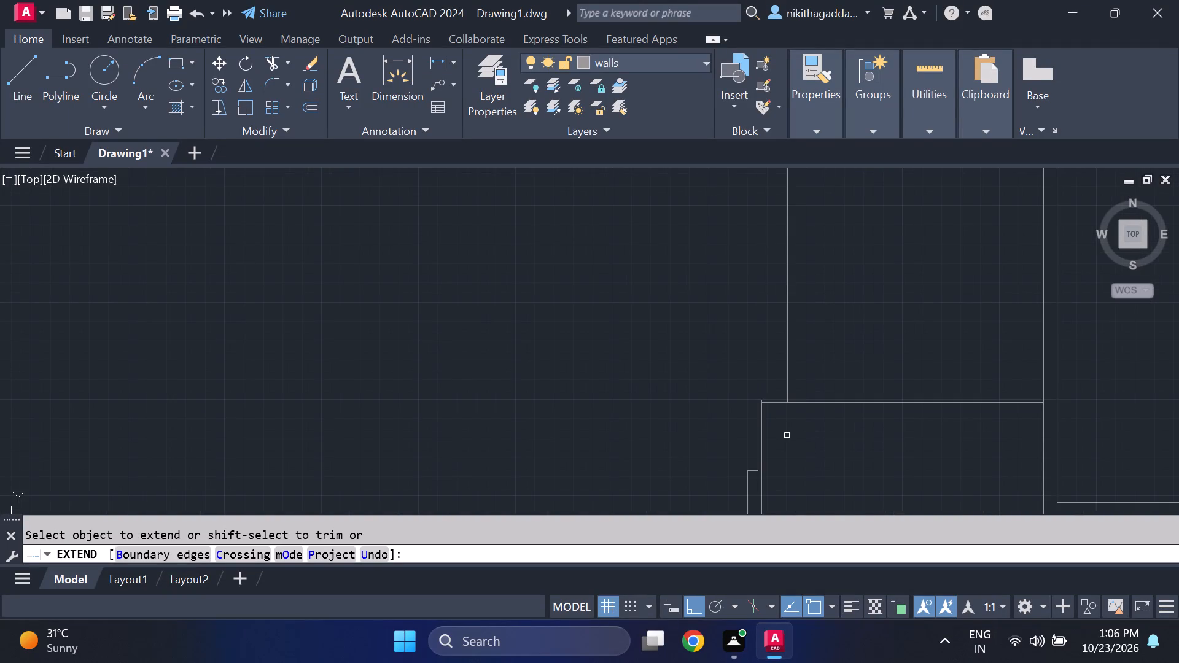
key(Escape)
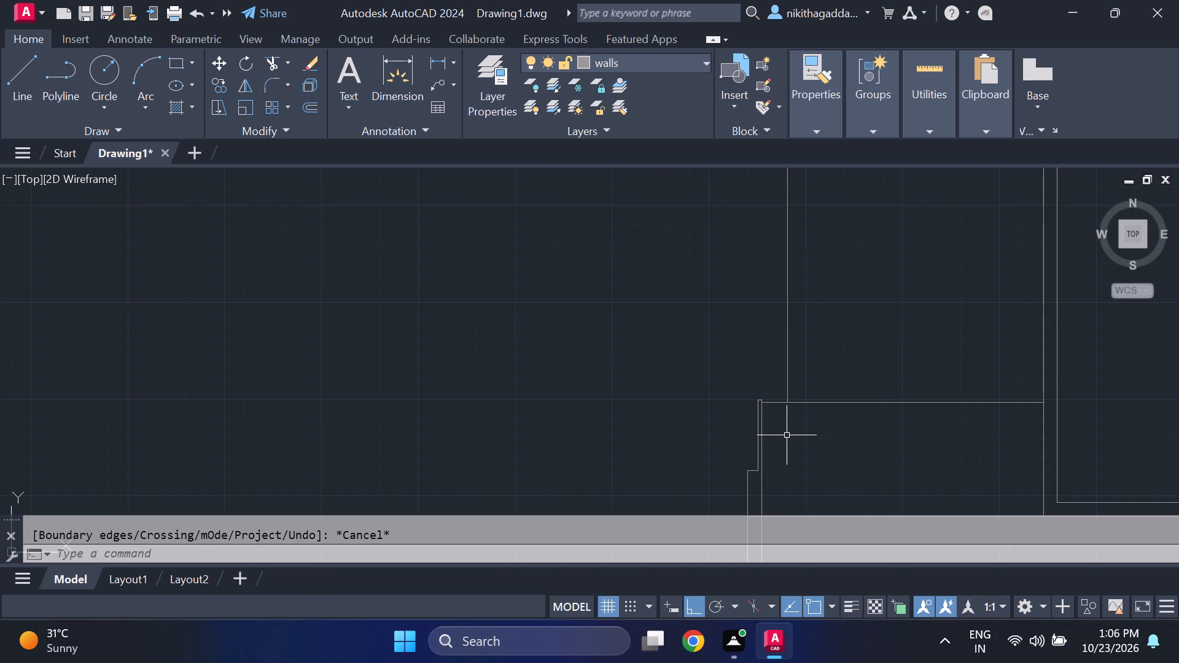
Move the short horizontal step line of the left wall up along the thin wall end, to a little below its cap.
scroll(785, 484, up, 1)
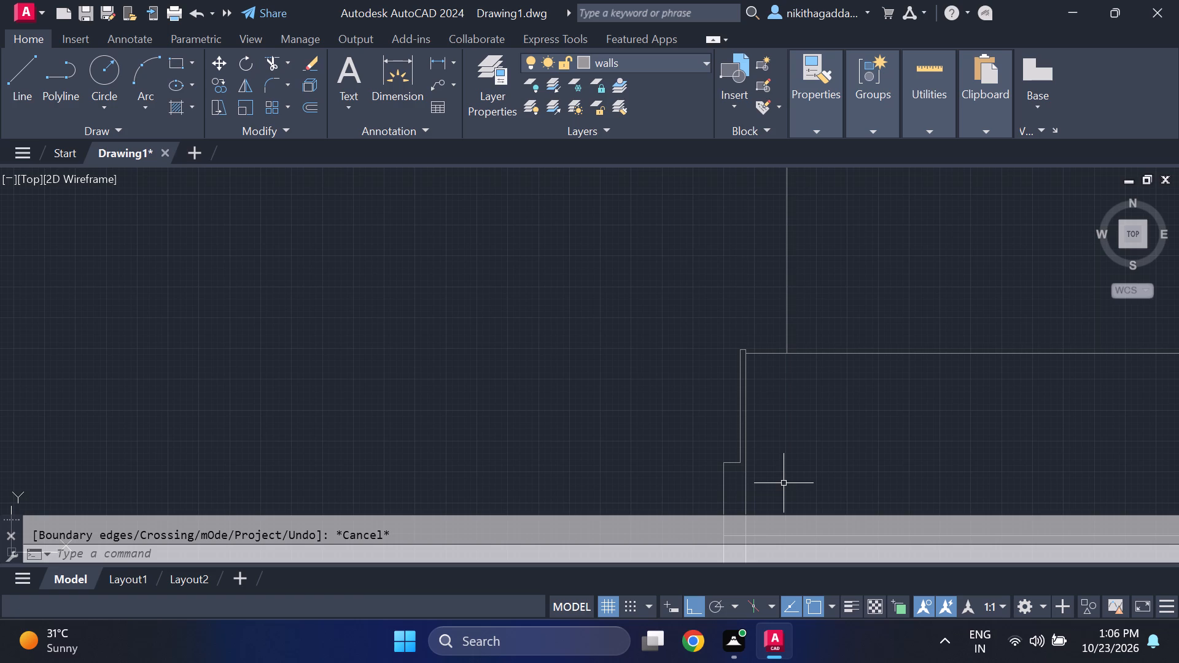
scroll(773, 471, down, 2)
middle_drag(773, 471, 753, 442)
middle_click(753, 442)
scroll(730, 433, up, 3)
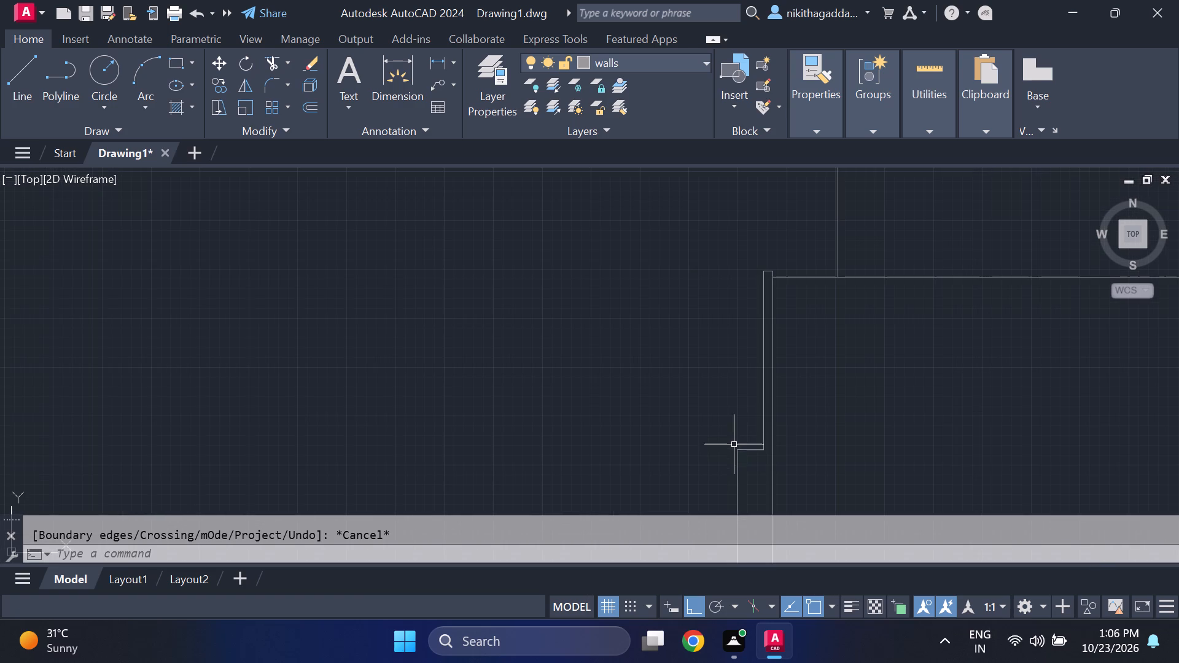
click(759, 451)
key(m)
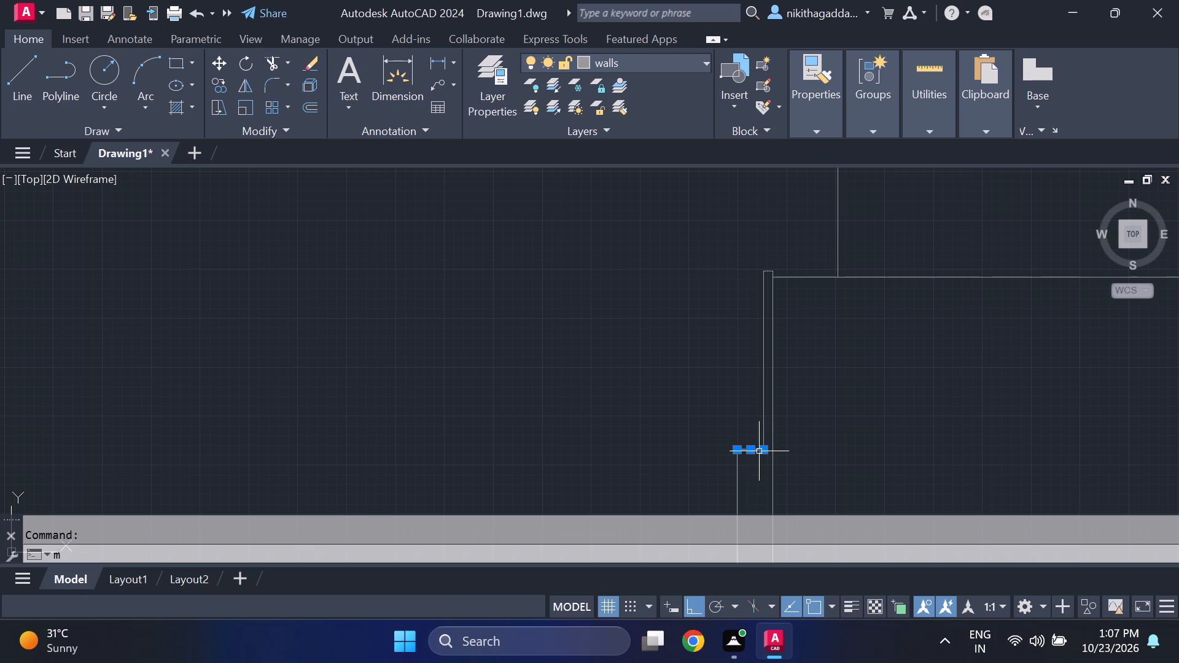
key(Return)
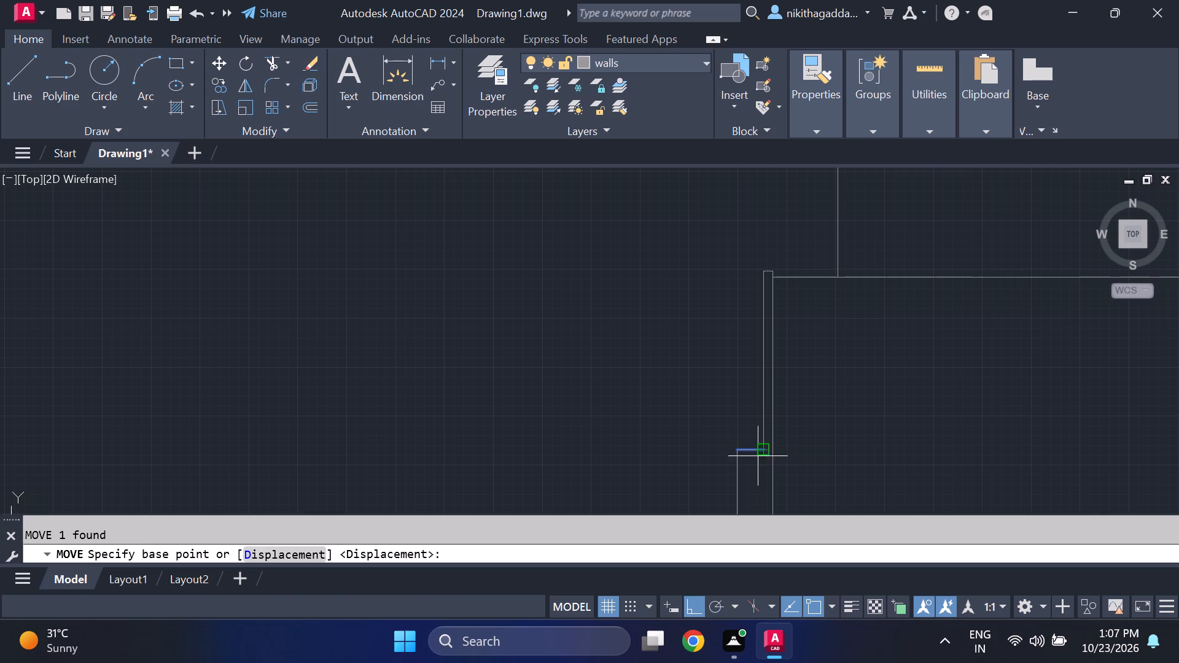
click(765, 456)
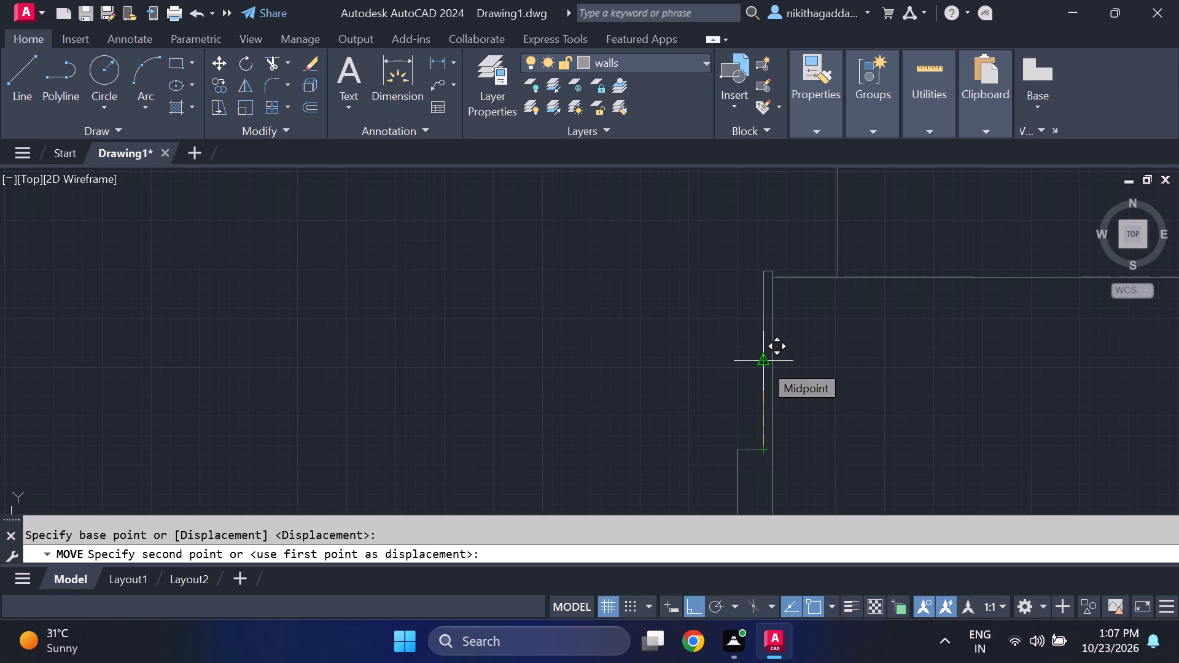
click(763, 323)
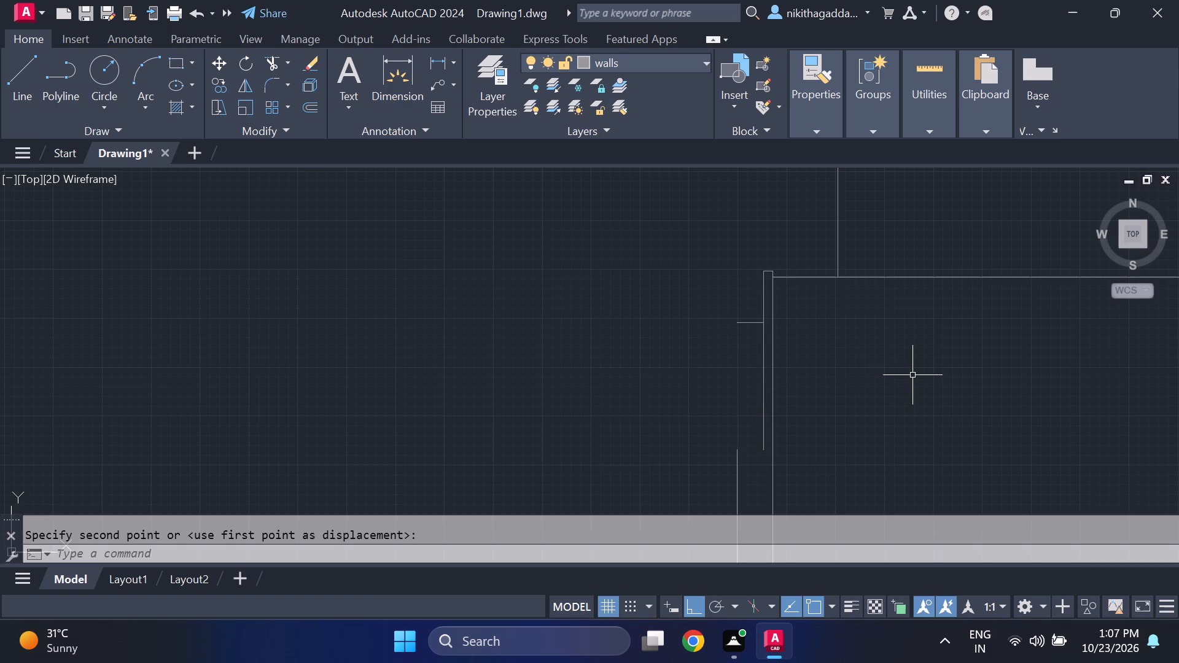
Extend the outer line of the lower room's left wall up to the moved step line.
text(ex)
key(Return)
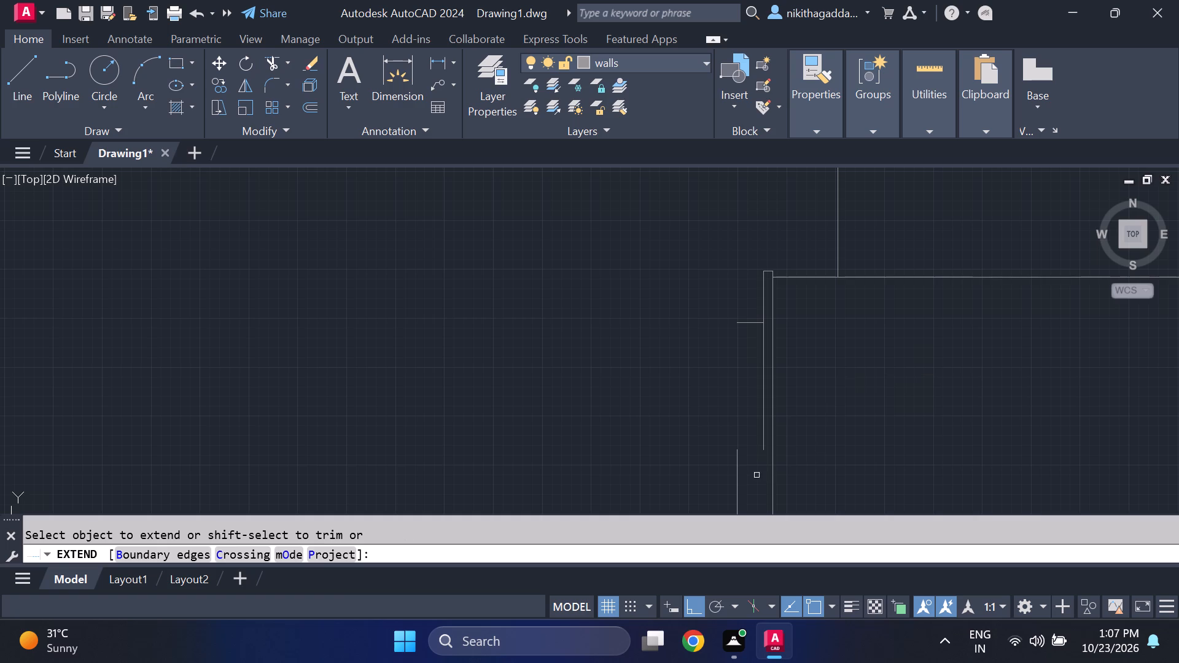
drag(754, 467, 579, 460)
scroll(662, 399, down, 3)
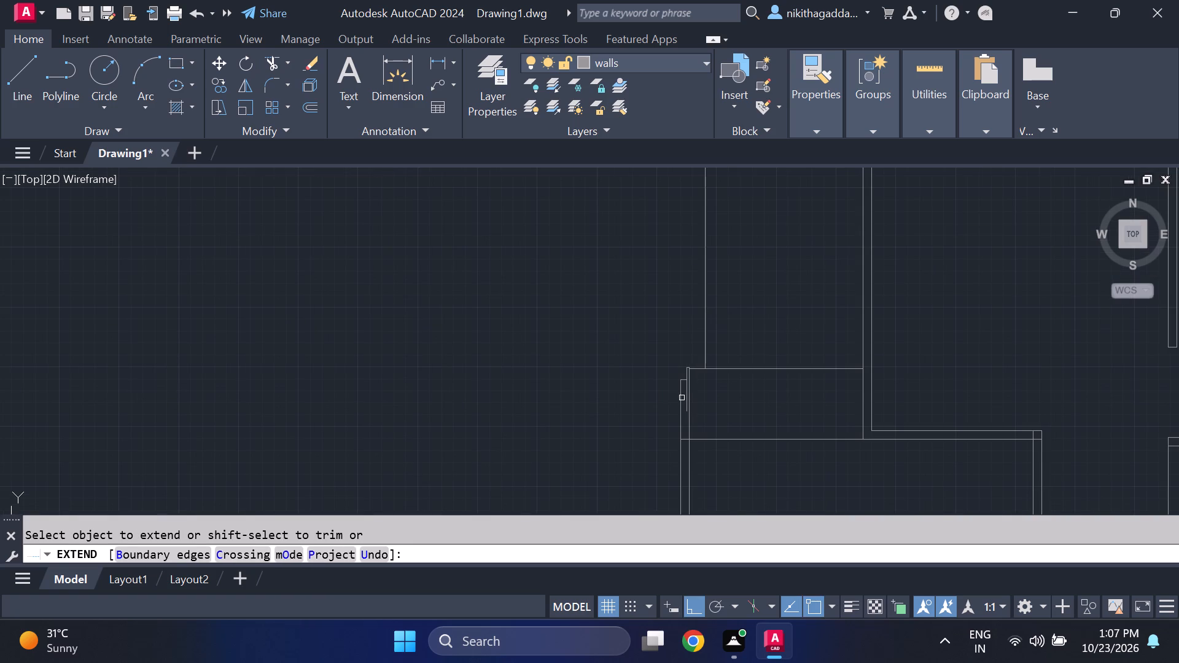
key(Escape)
Trim away the thin wall end's outer line below the step line, inside the left wall.
text(tr)
key(Return)
scroll(682, 400, up, 3)
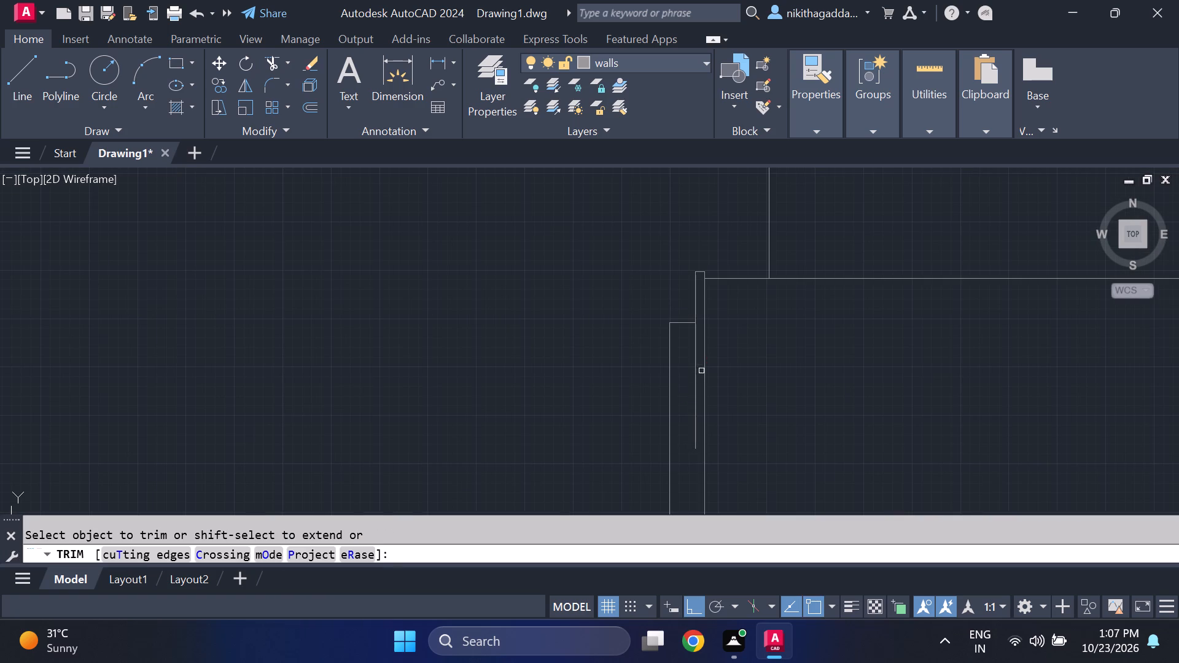
click(695, 353)
scroll(719, 356, down, 3)
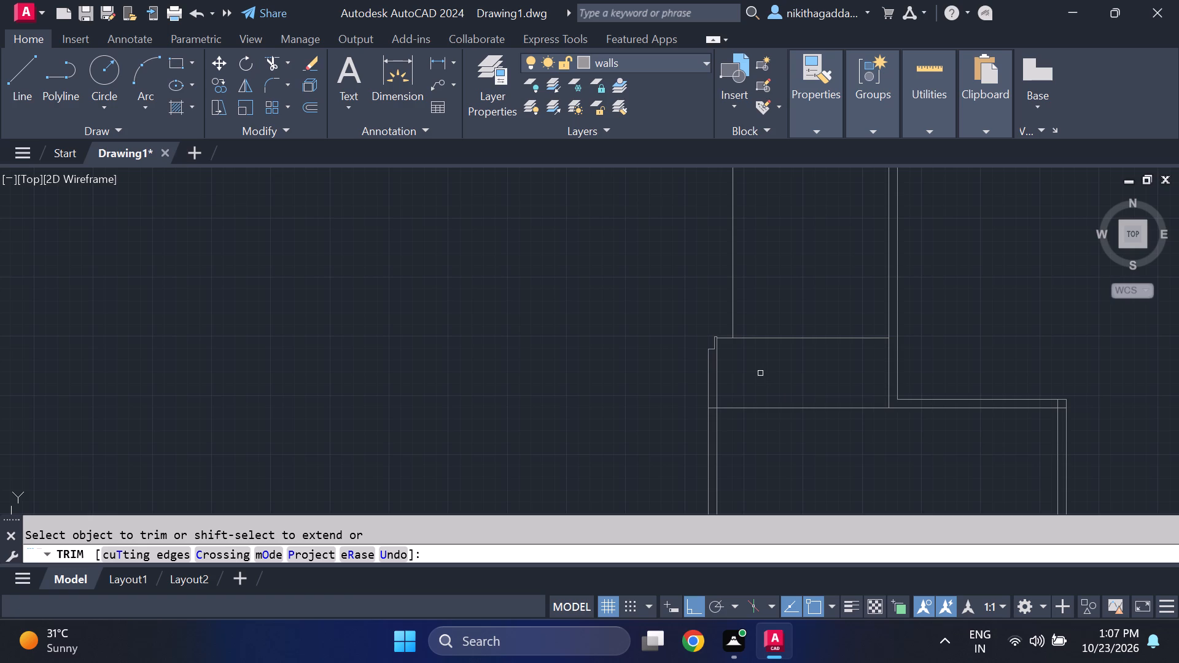
key(Escape)
Regenerate the drawing display.
text(re)
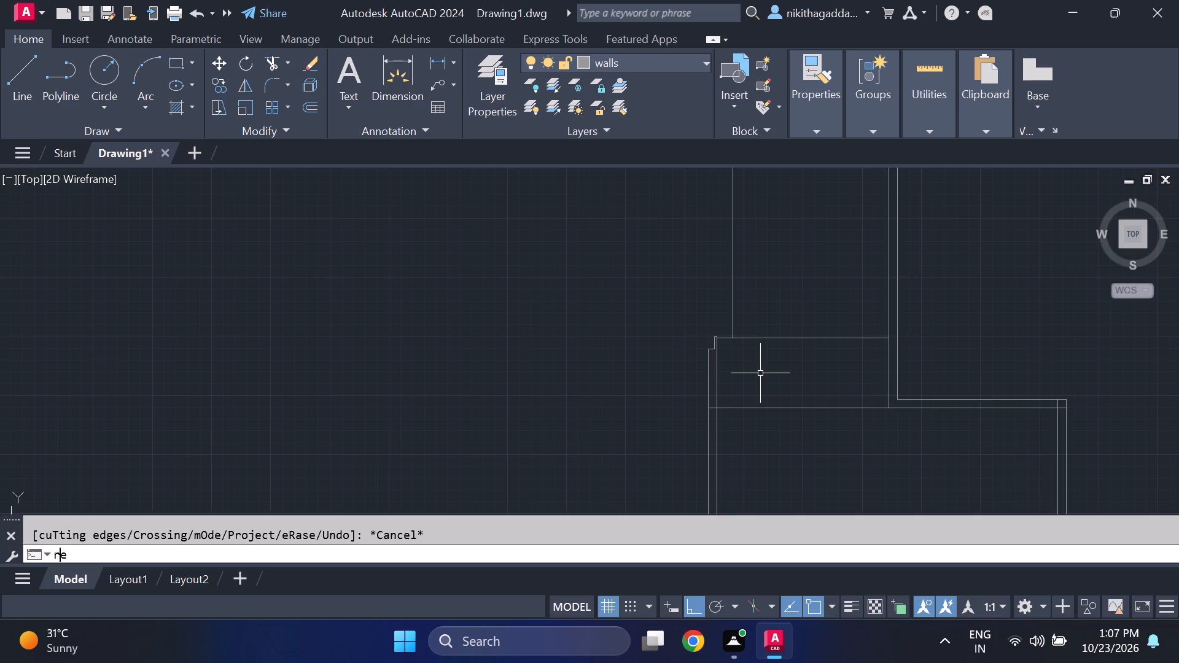
key(Return)
Trim the lower room's top horizontal line where it crosses between the left wall's outer and inner lines.
text(tr)
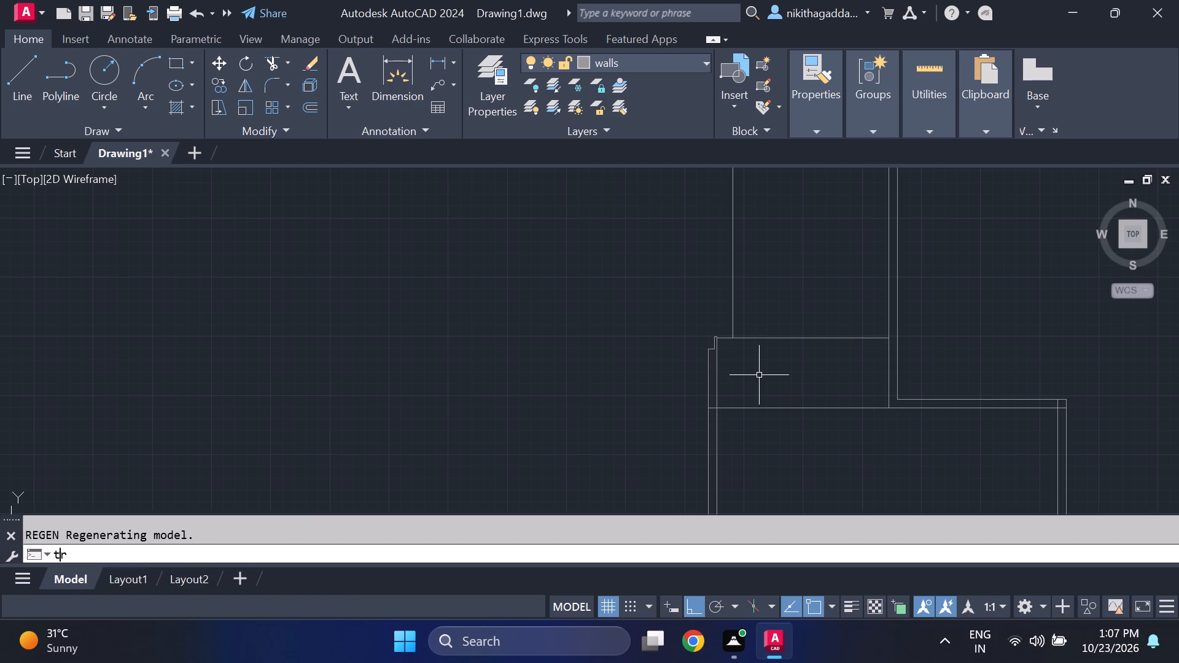
key(Return)
scroll(740, 381, up, 2)
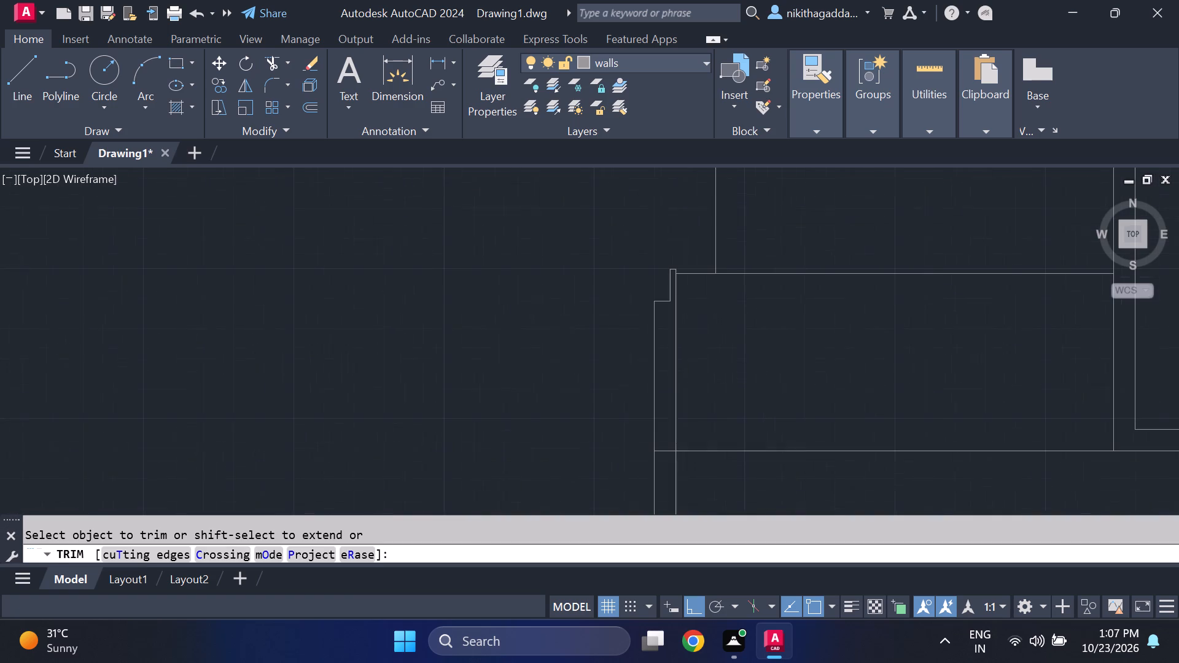
click(663, 452)
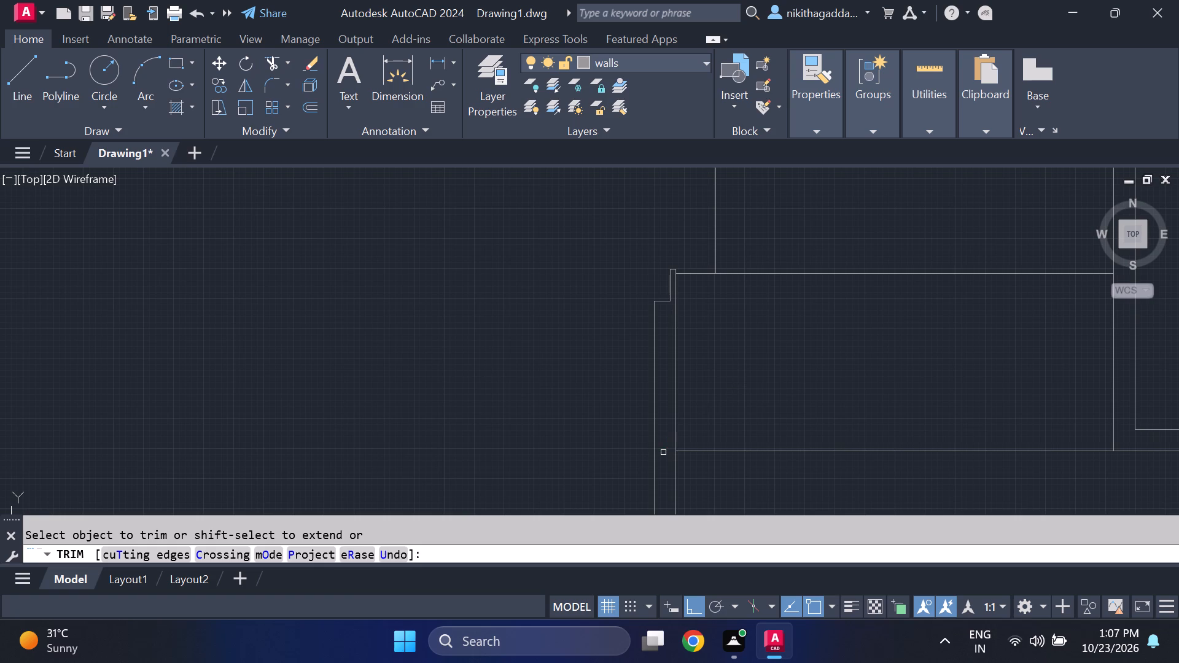
scroll(696, 431, down, 4)
scroll(726, 422, up, 2)
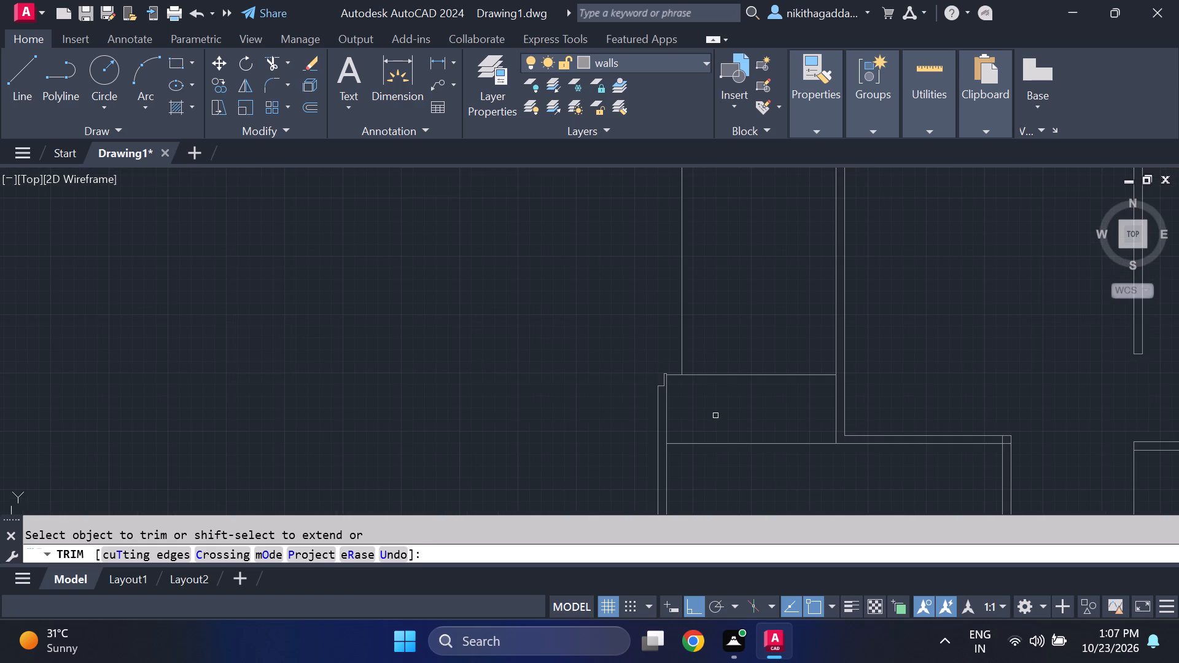
key(Escape)
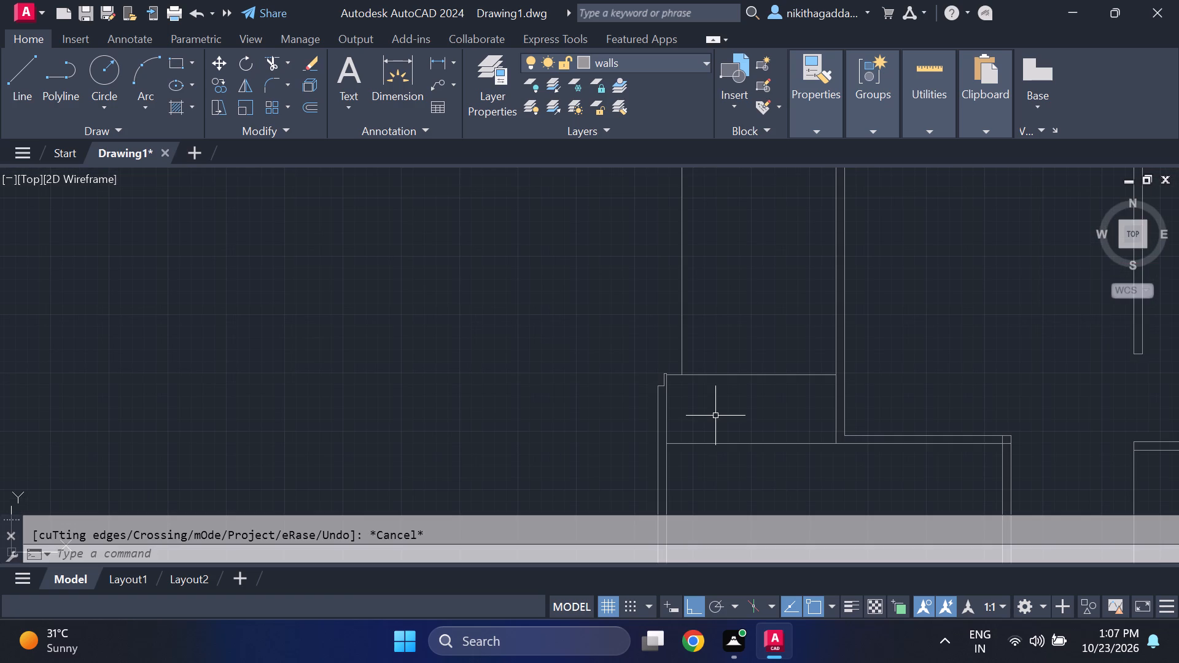
Move the short step line at the top of the lower room's left wall down about 10.65".
scroll(661, 391, up, 3)
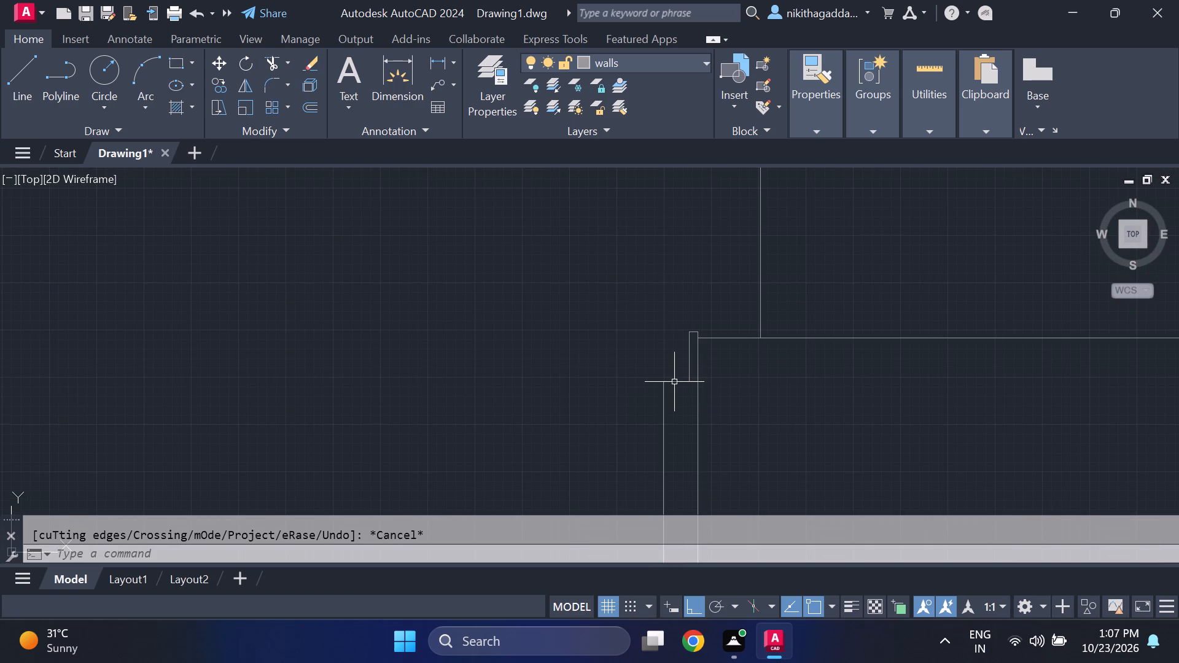
click(678, 382)
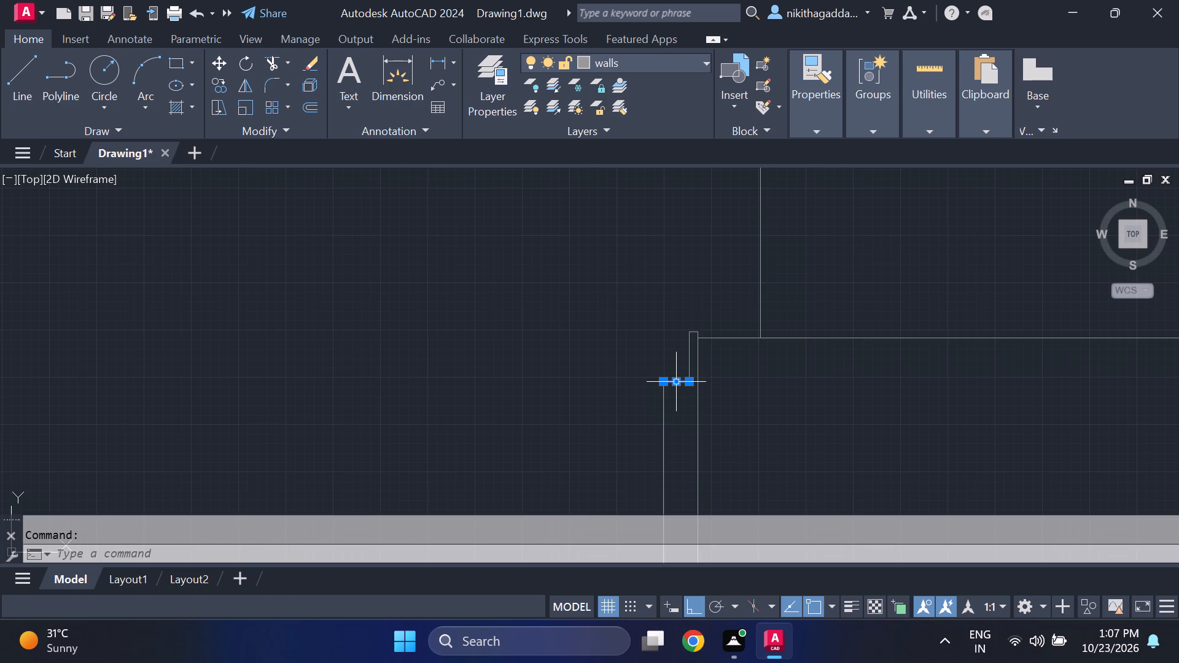
key(m)
key(Return)
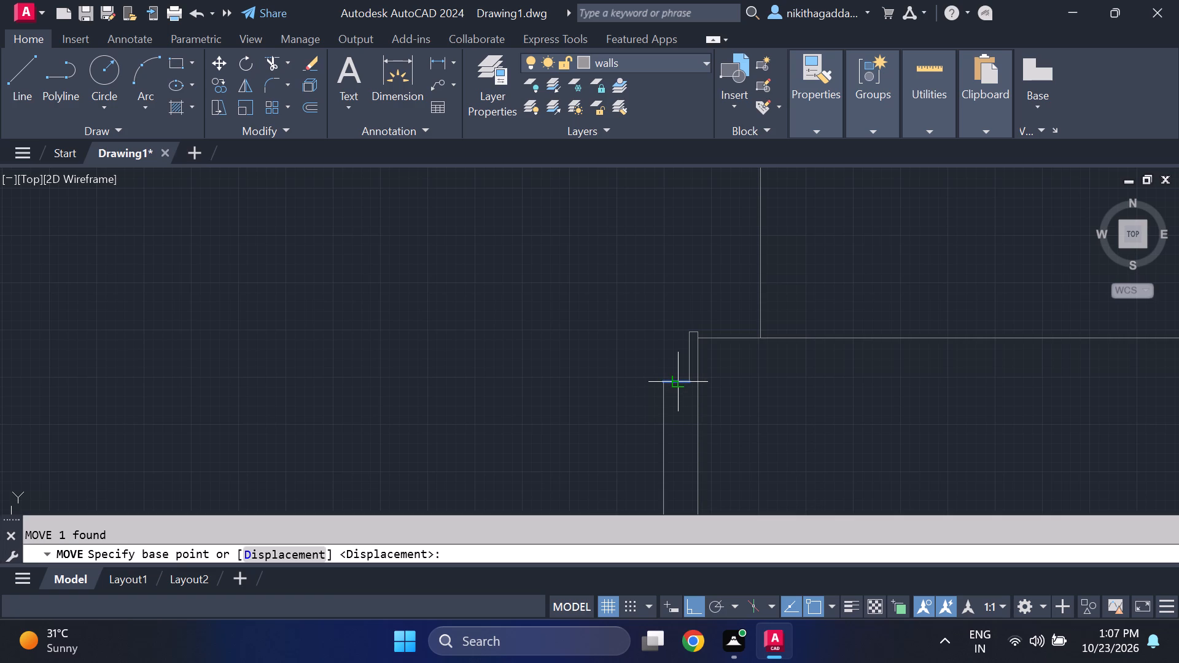
click(688, 378)
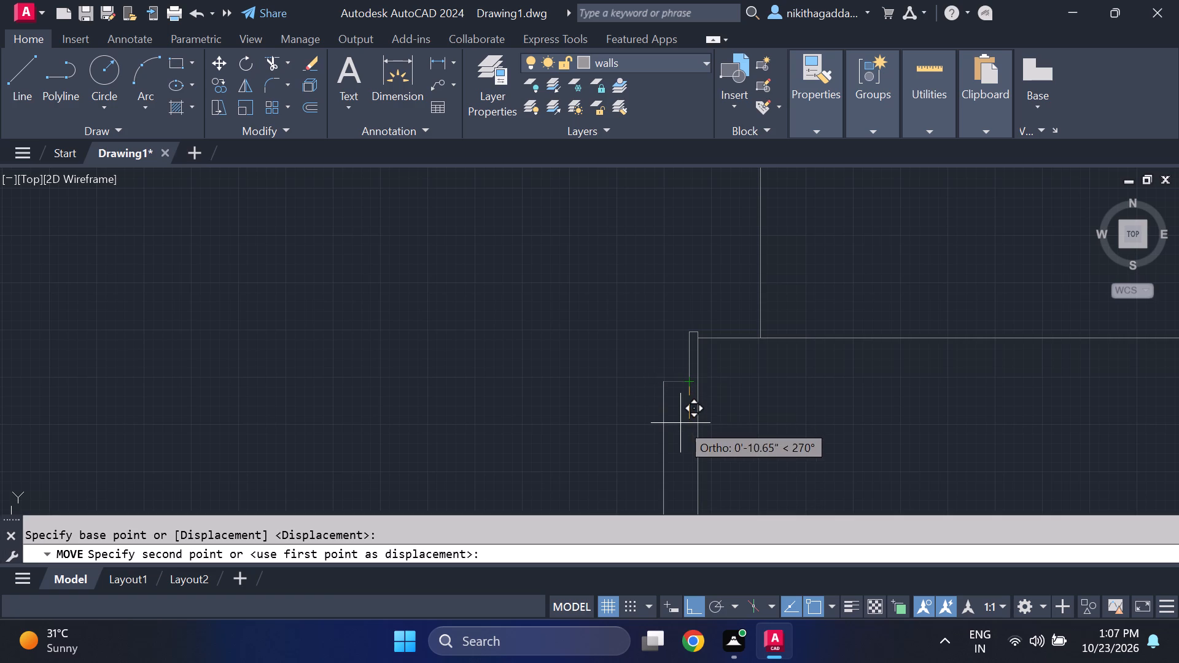
click(680, 423)
Extend the thin wall end's outer line down to the moved step line.
text(ex)
key(Return)
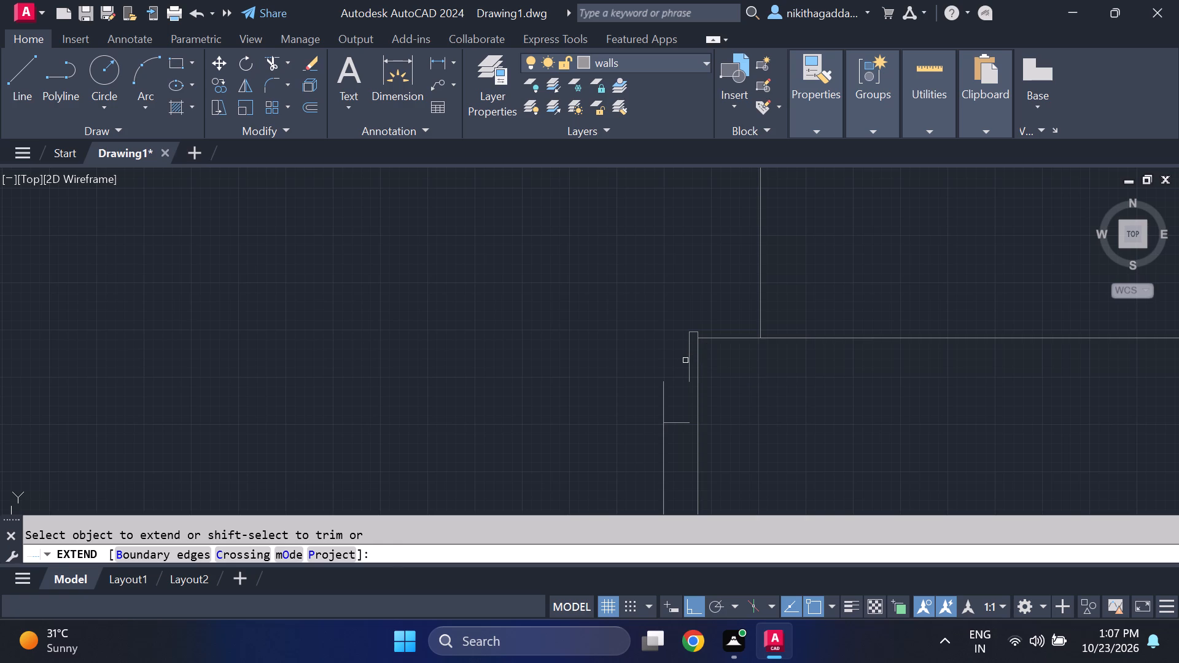
click(690, 365)
key(Escape)
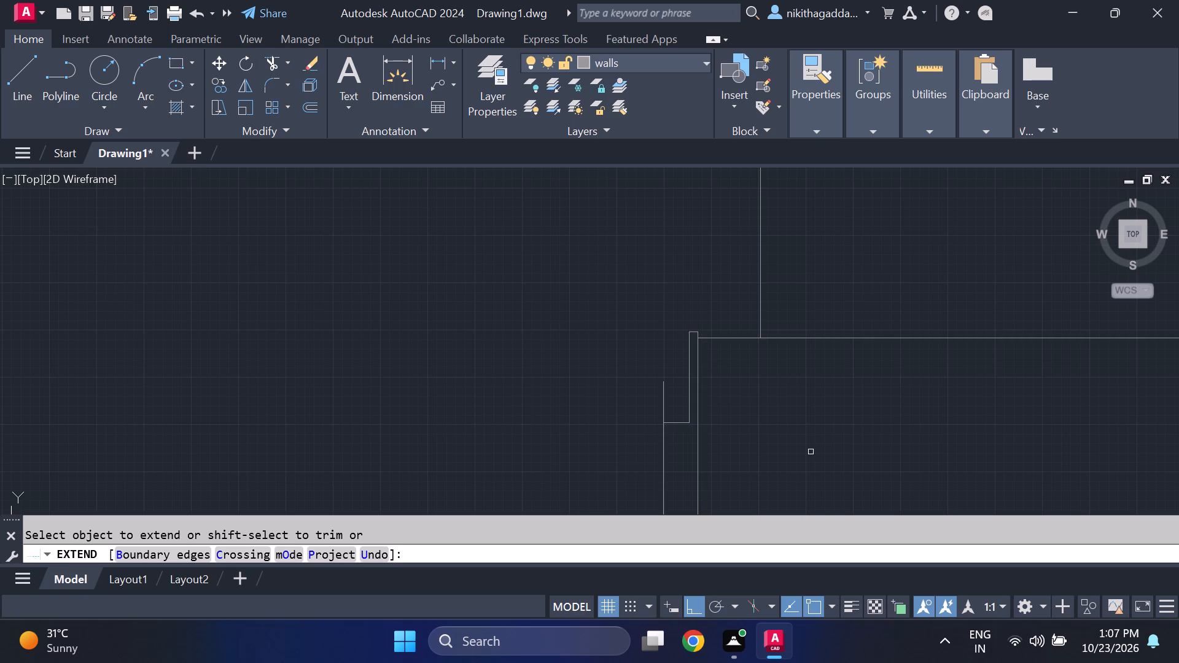
Trim off the part of the left wall's outer line projecting above the step line.
text(tr)
key(Return)
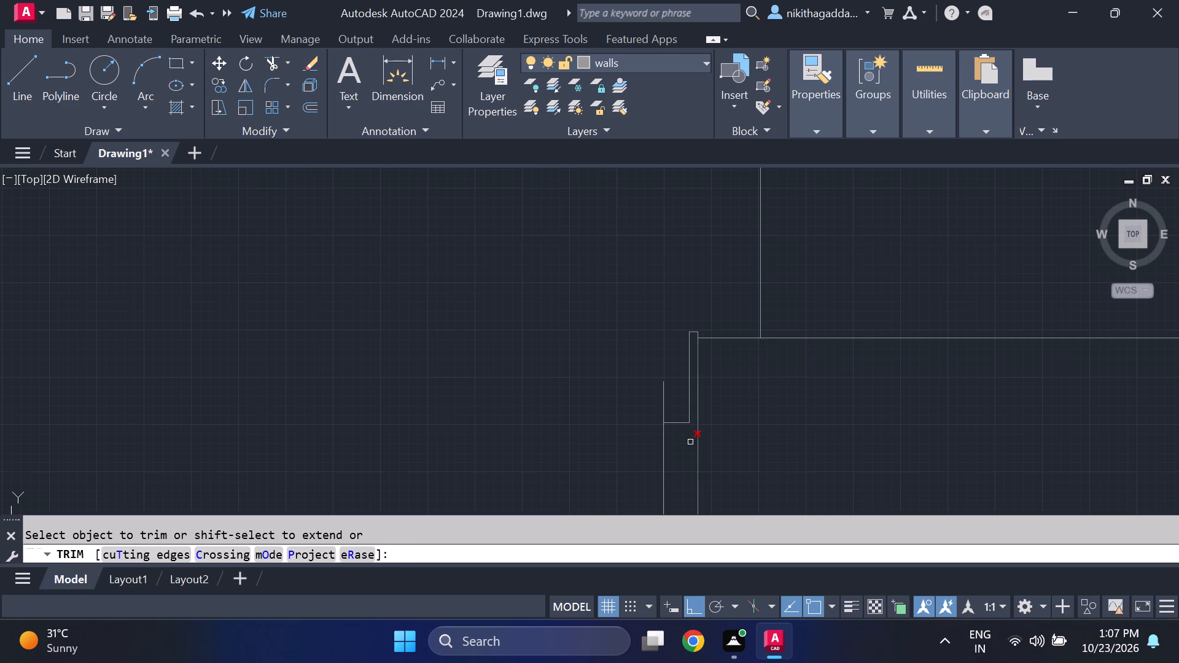
click(663, 403)
scroll(805, 432, down, 4)
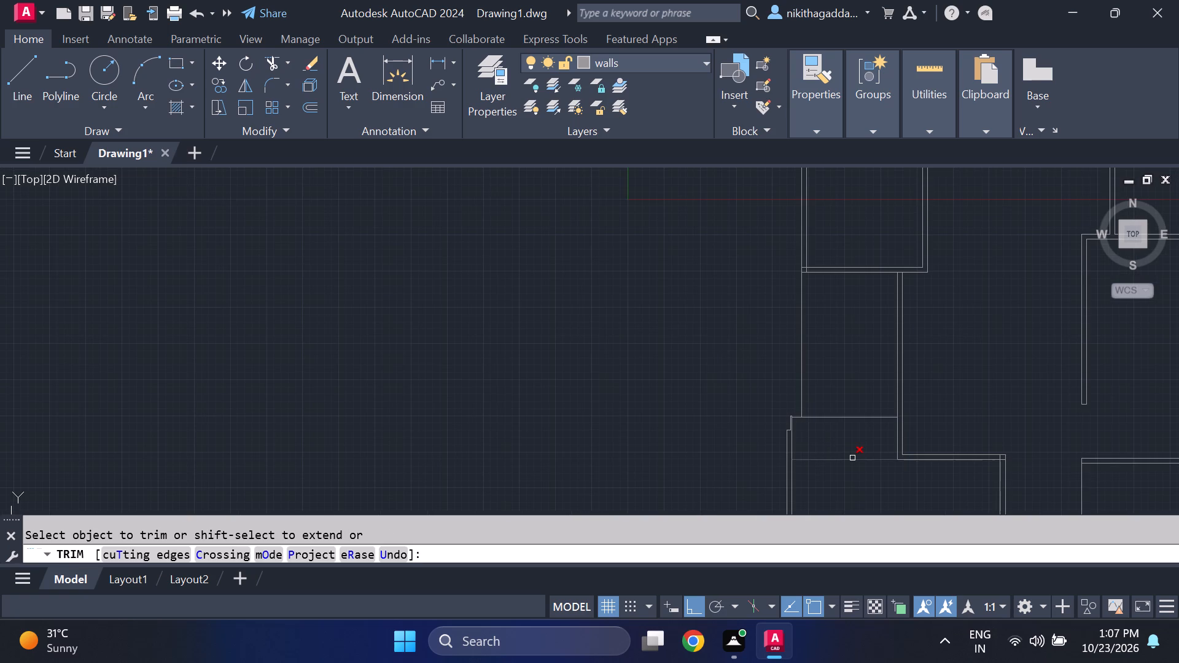
key(Escape)
Trim the left wall's inner line between the two lines of the small corner room's top wall.
middle_drag(813, 425, 714, 355)
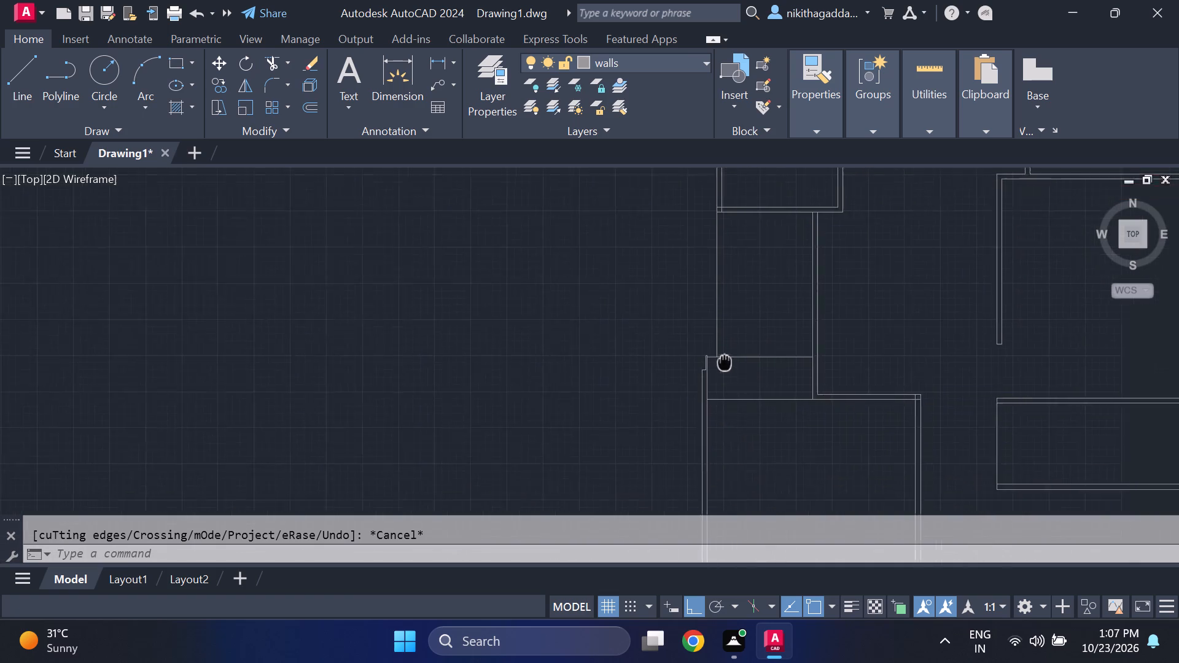
middle_drag(714, 355, 621, 261)
scroll(599, 235, down, 2)
scroll(627, 308, up, 2)
middle_drag(628, 311, 643, 374)
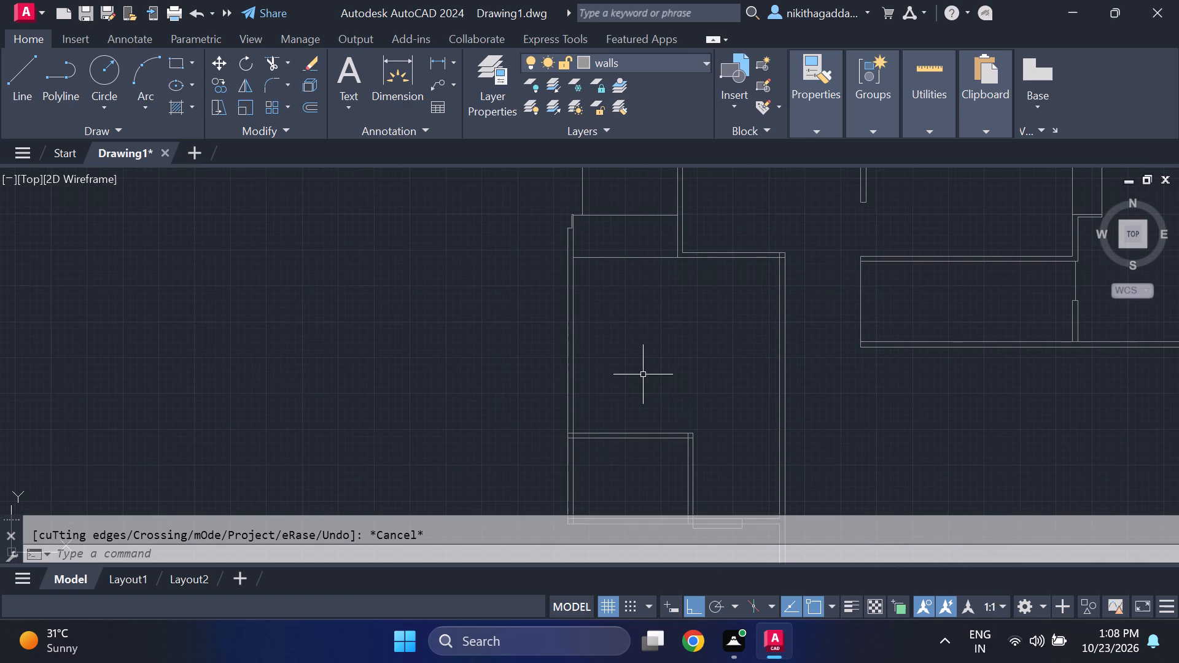
middle_drag(658, 366, 486, 347)
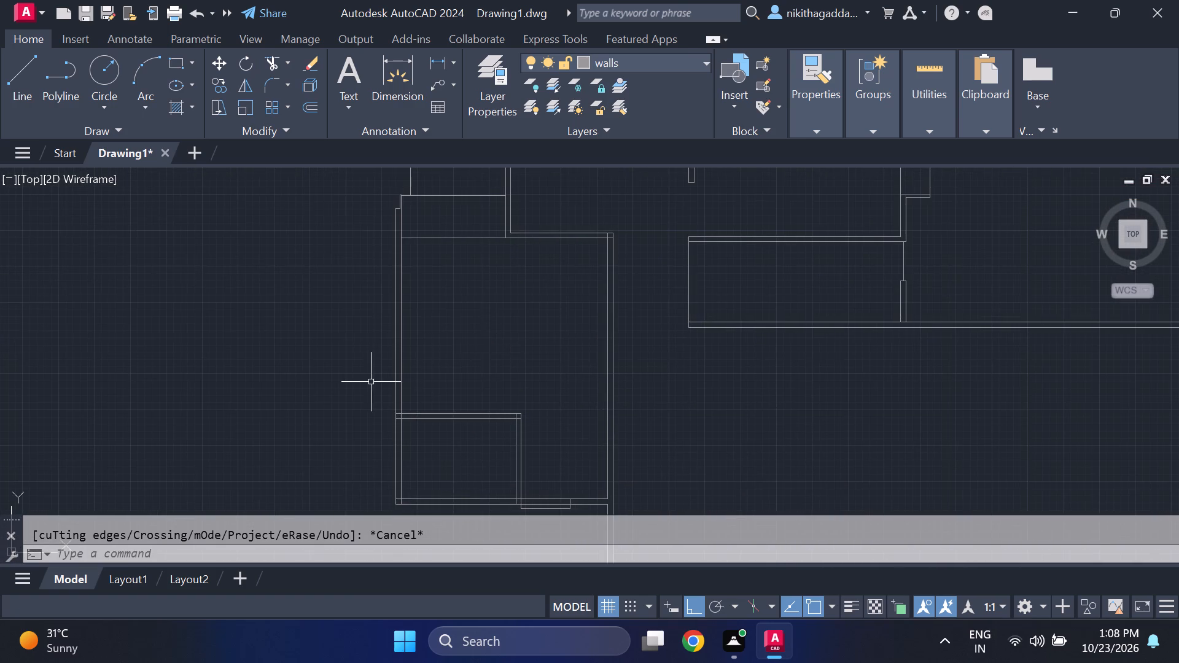
middle_drag(346, 389, 459, 351)
scroll(348, 389, up, 1)
scroll(457, 403, up, 1)
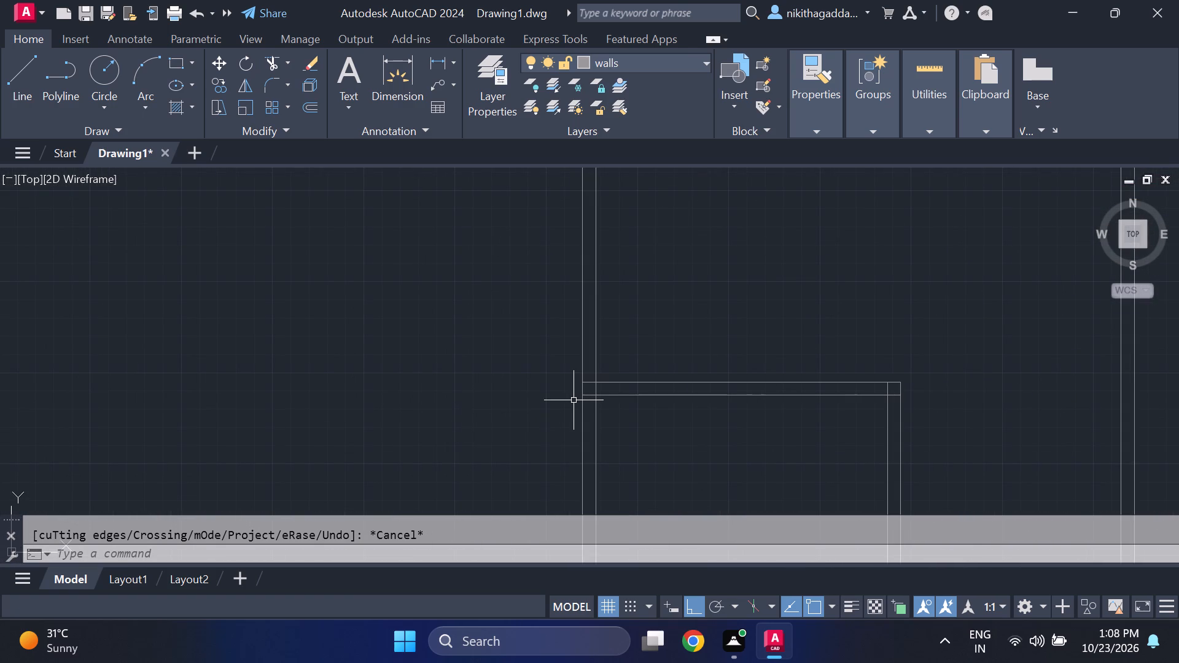
text(tr)
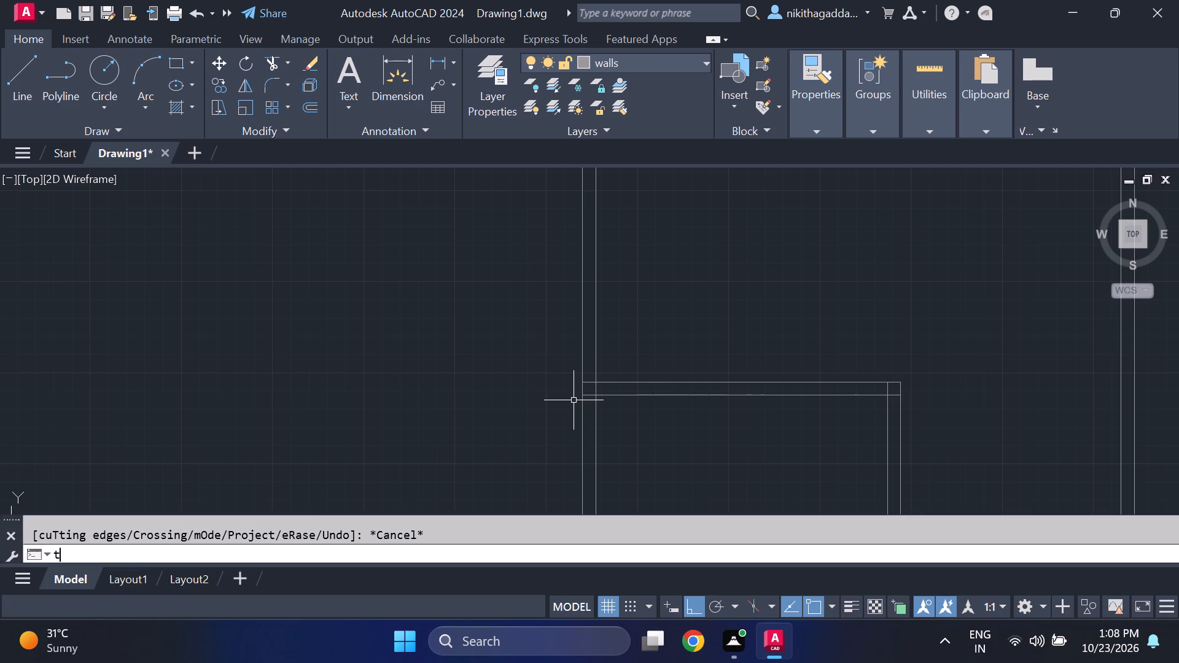
key(Return)
scroll(582, 404, up, 2)
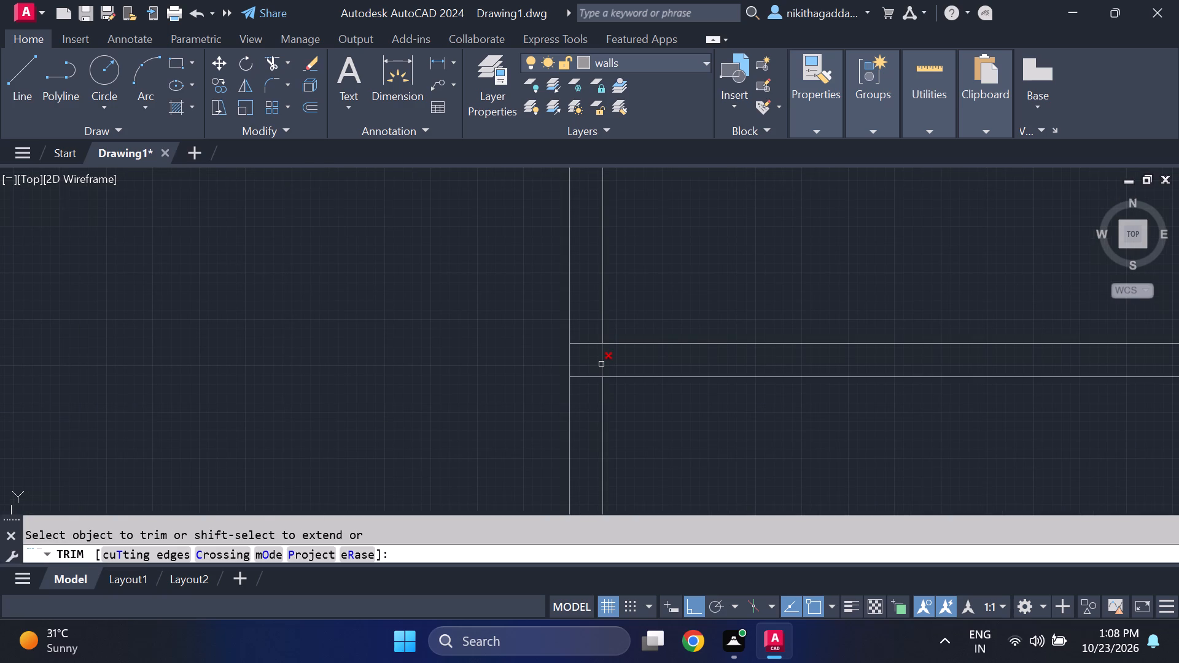
click(601, 364)
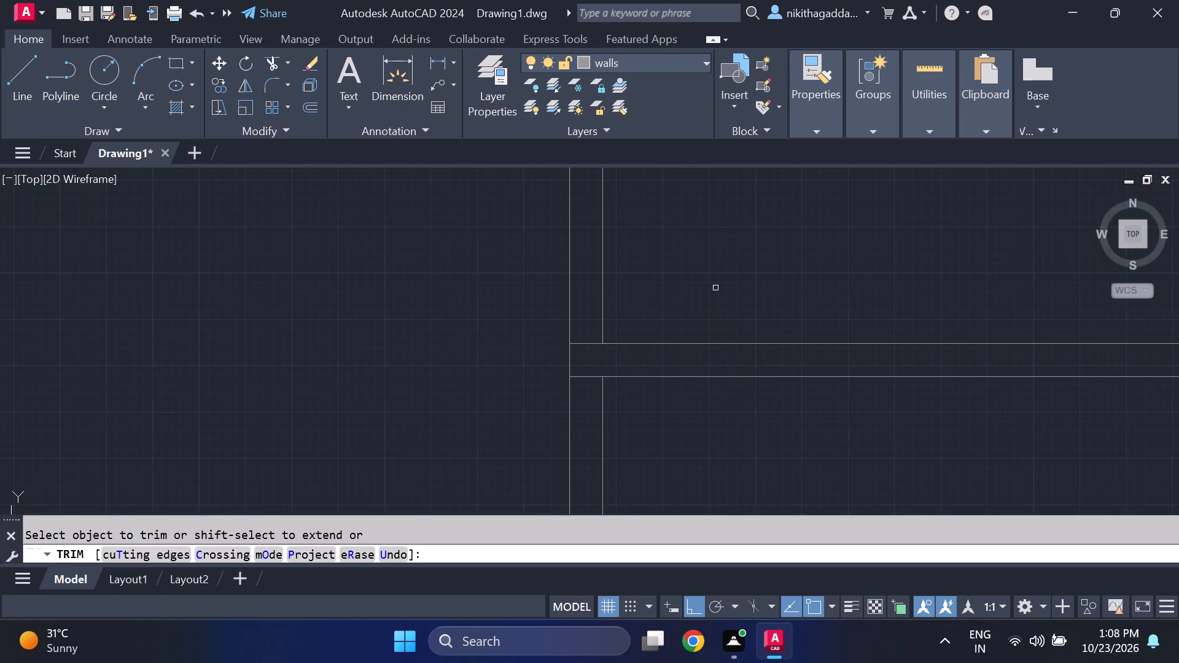
Trim the inner line of the small room's right wall where it crosses the top wall at their corner.
middle_drag(714, 299, 722, 324)
scroll(722, 324, down, 5)
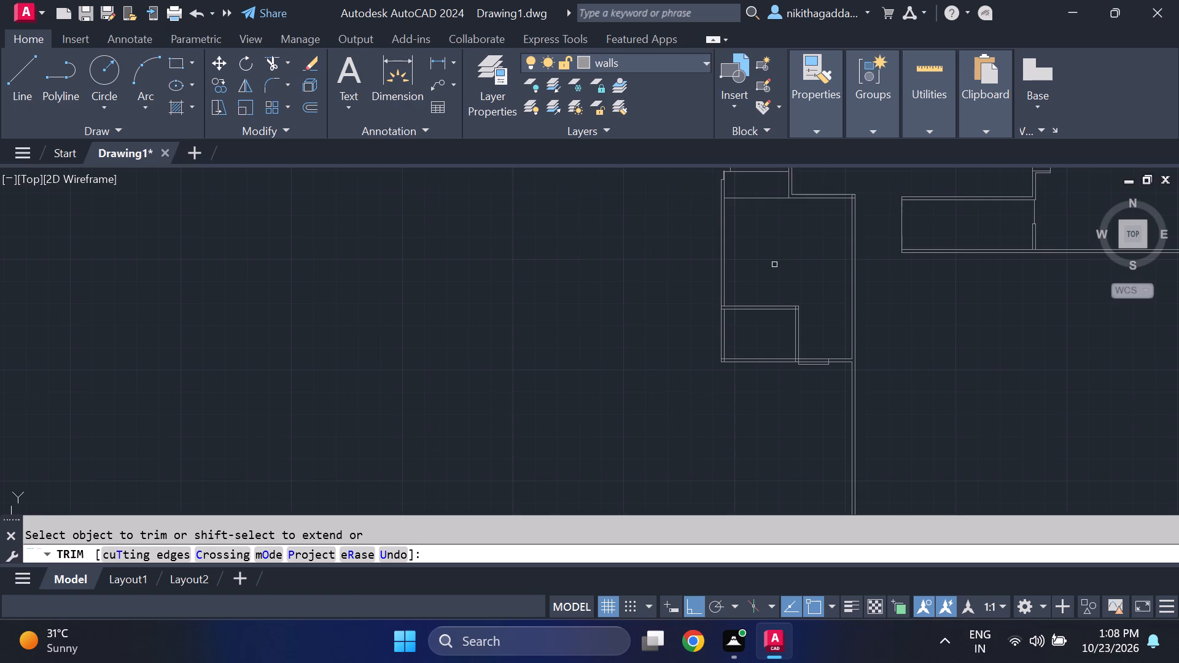
middle_drag(793, 257, 702, 295)
scroll(699, 374, up, 2)
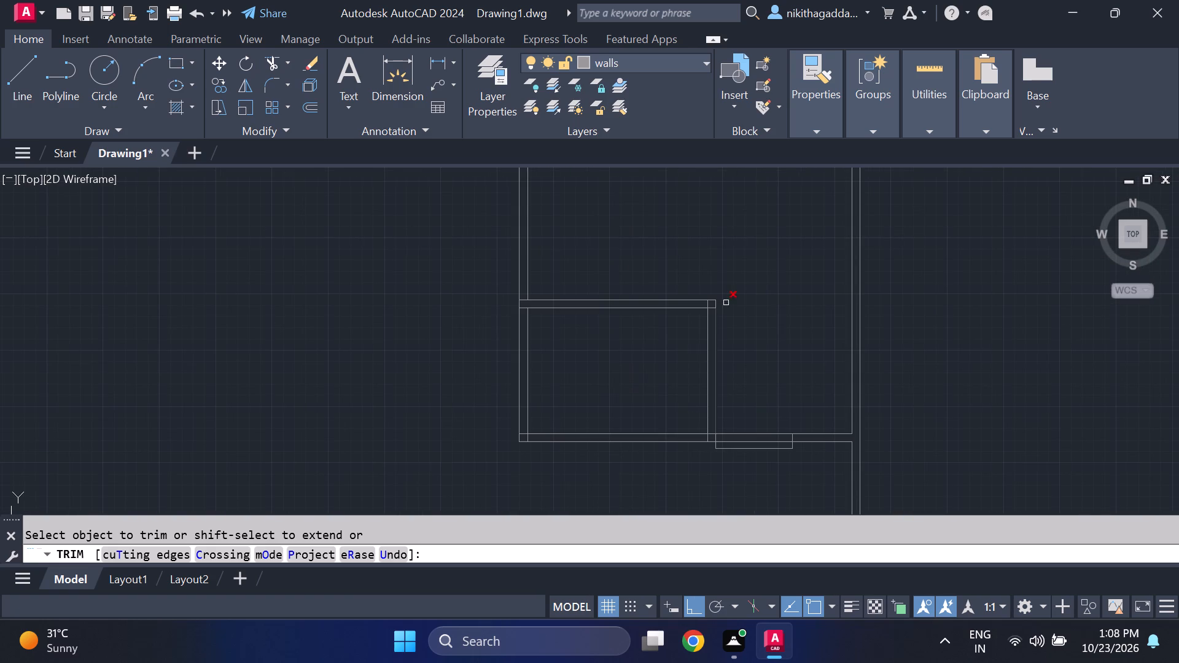
scroll(716, 301, up, 5)
drag(587, 287, 597, 292)
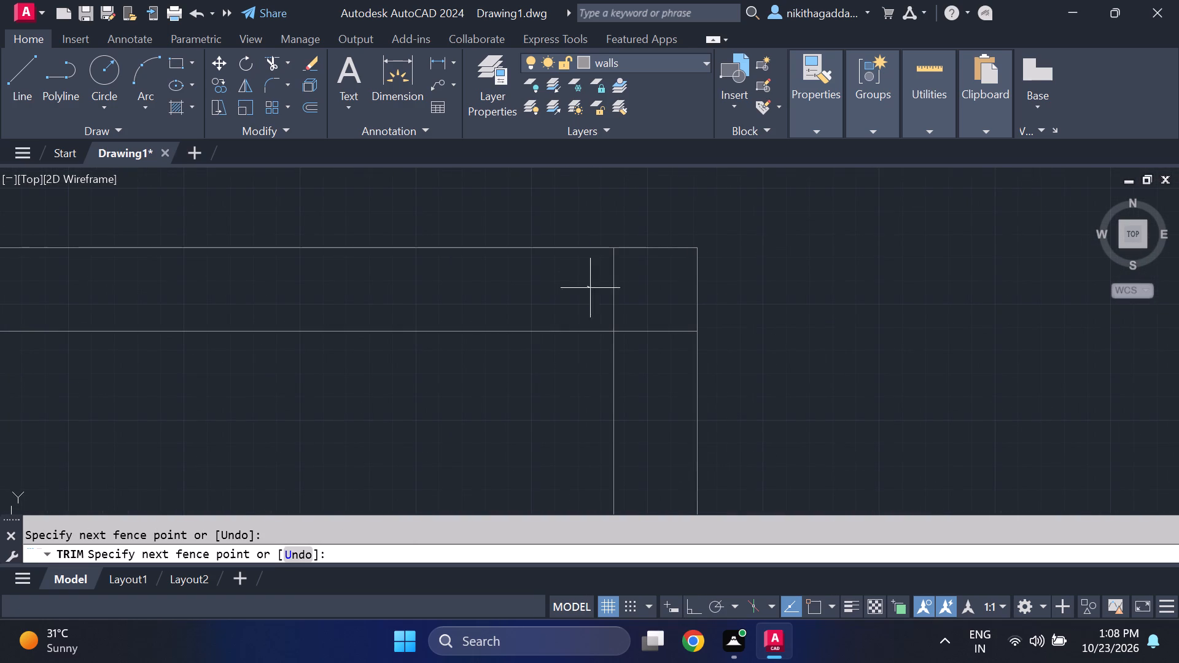
drag(597, 292, 614, 296)
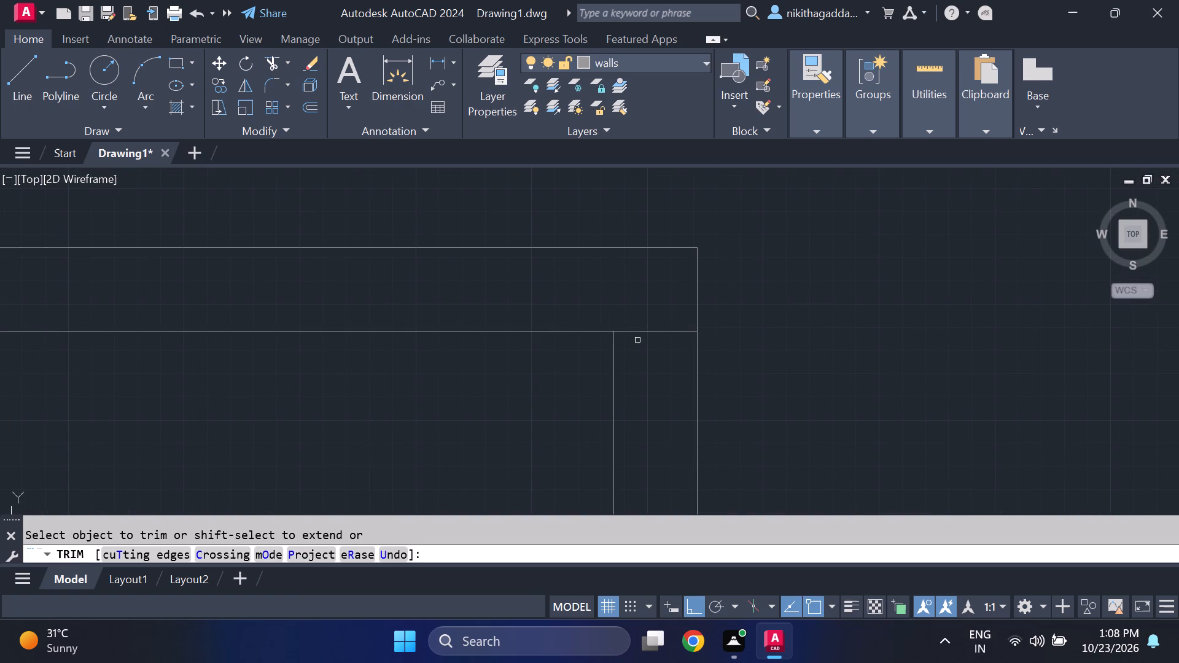
scroll(626, 335, down, 4)
middle_drag(569, 390, 585, 316)
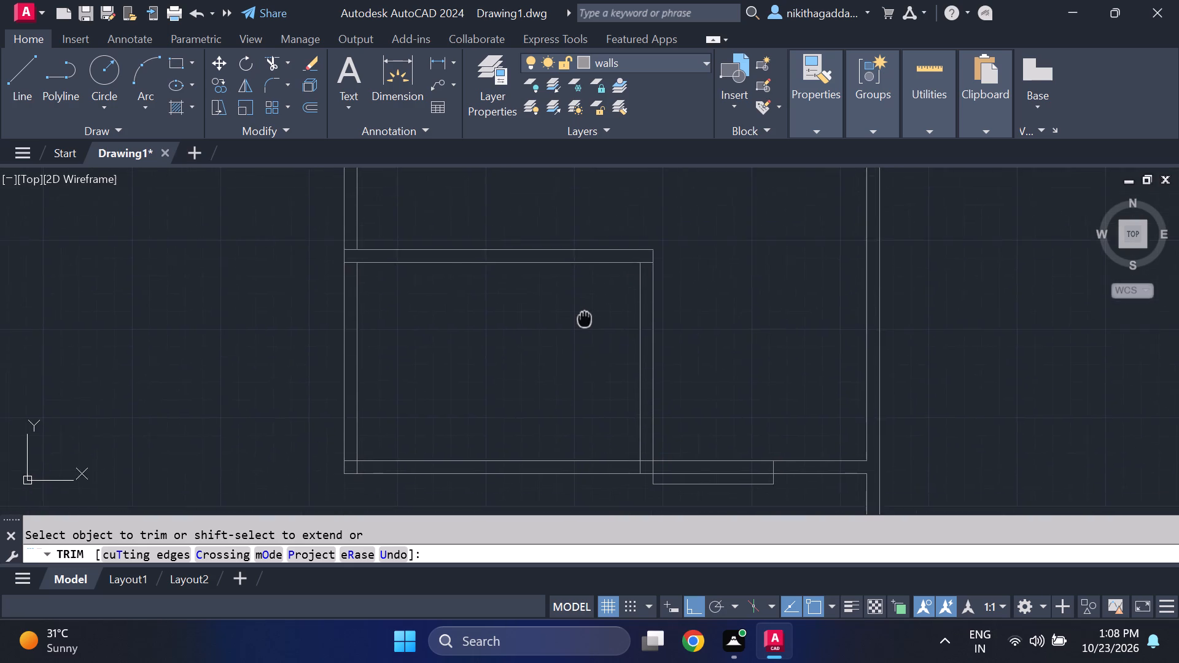
middle_drag(585, 316, 591, 299)
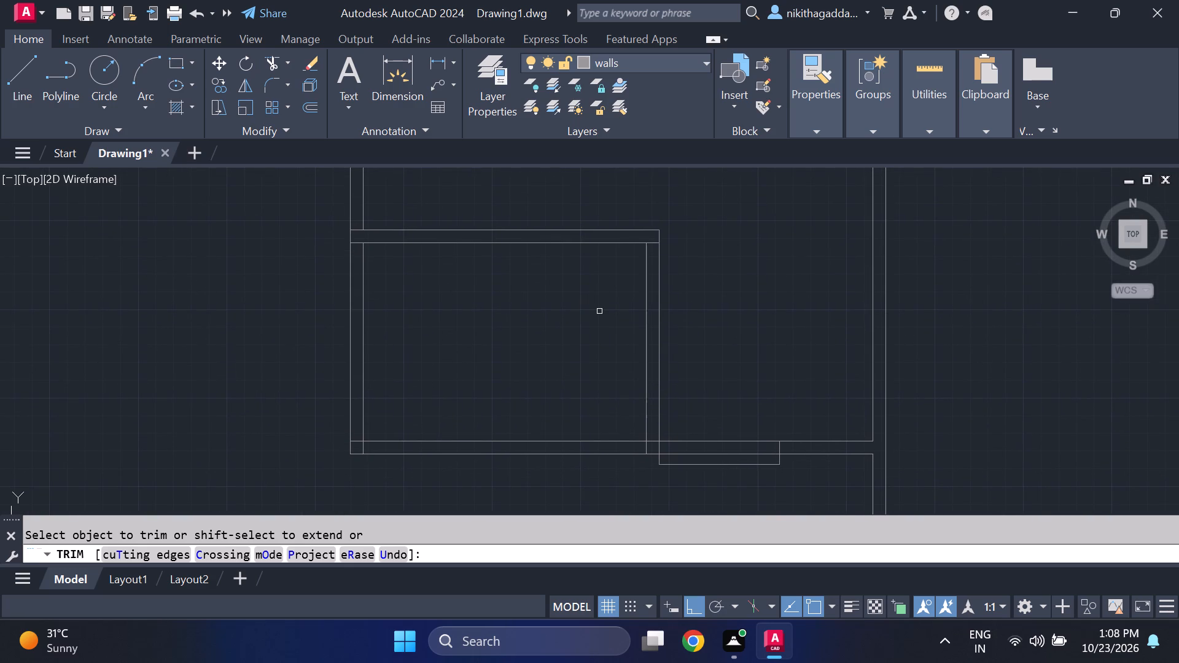
key(Escape)
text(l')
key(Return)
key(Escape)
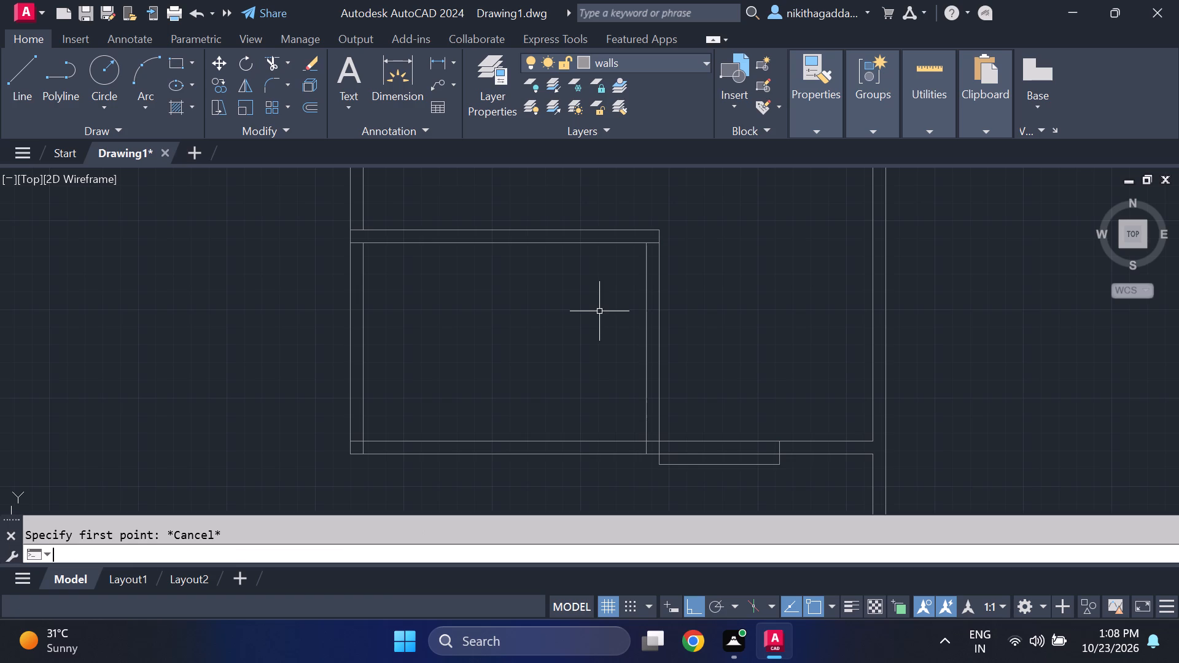
Draw a short horizontal line across the small room's right wall, starting from the midpoint of its inner line.
key(l)
key(Return)
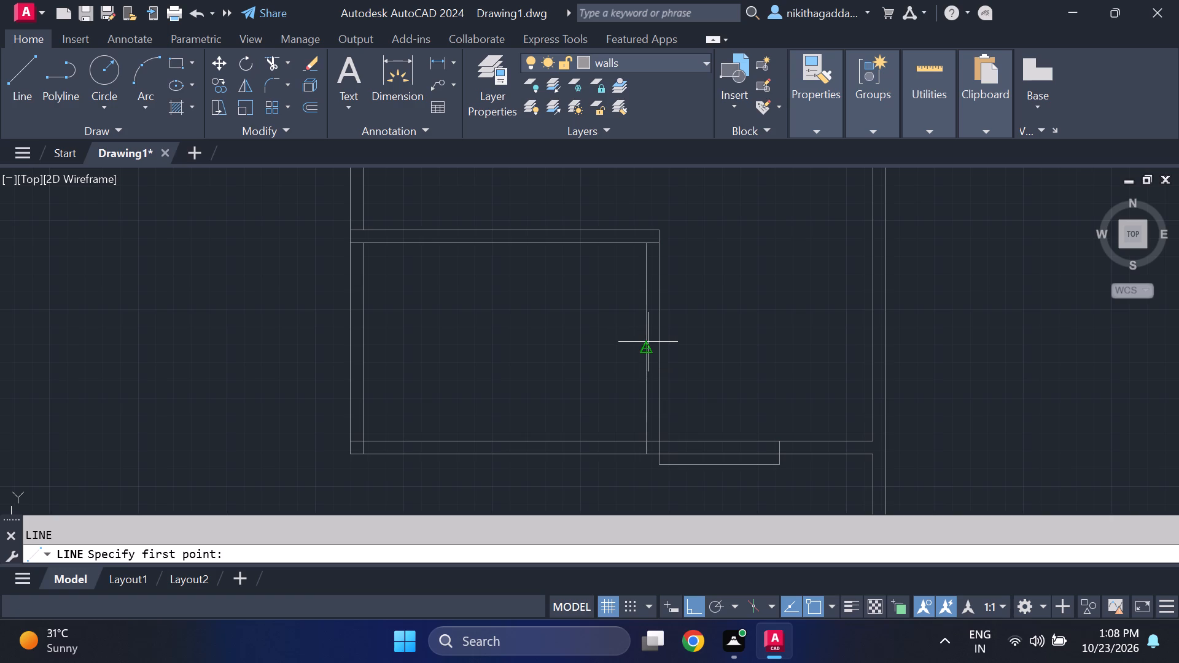
click(643, 353)
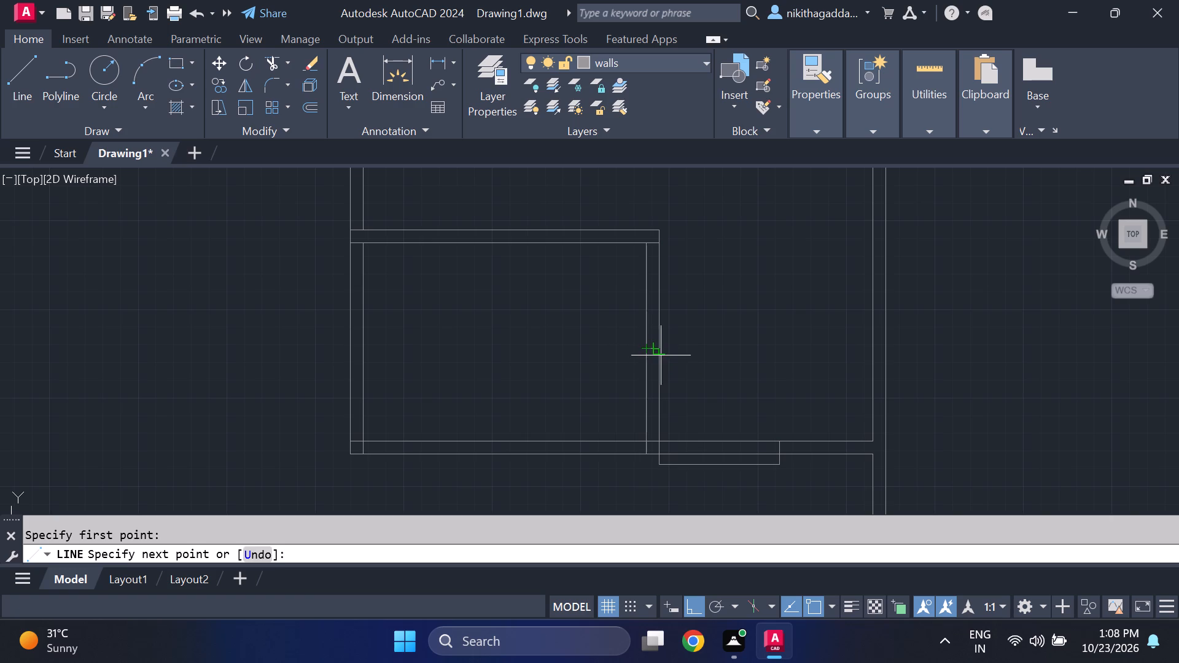
click(660, 352)
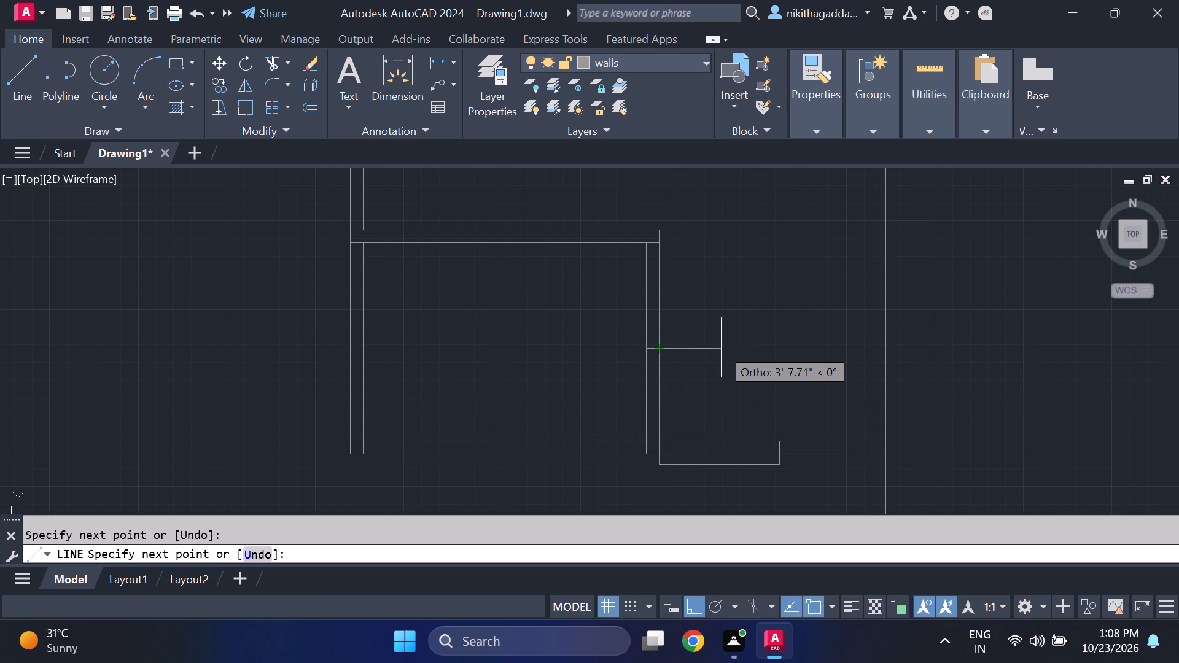
key(Escape)
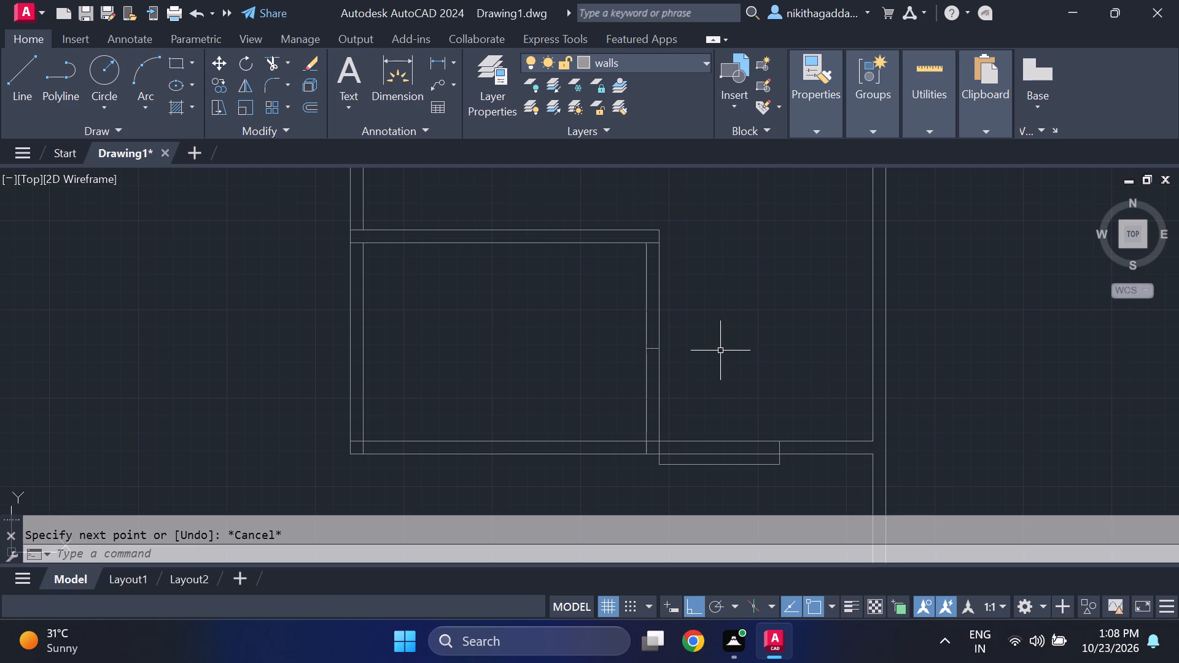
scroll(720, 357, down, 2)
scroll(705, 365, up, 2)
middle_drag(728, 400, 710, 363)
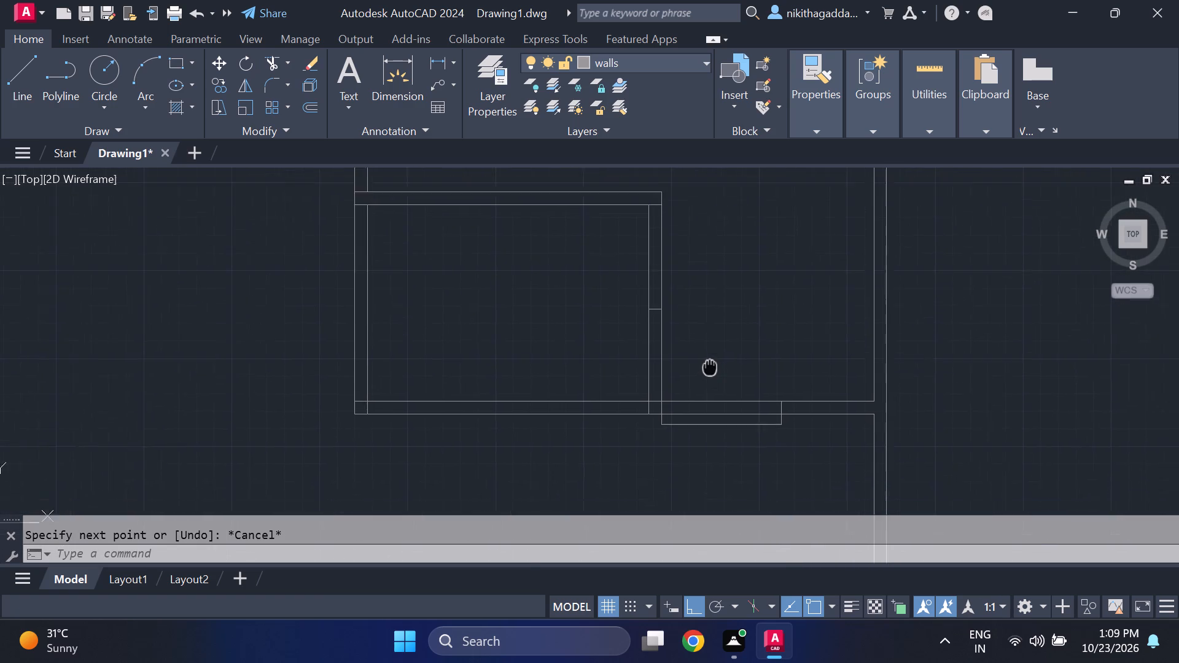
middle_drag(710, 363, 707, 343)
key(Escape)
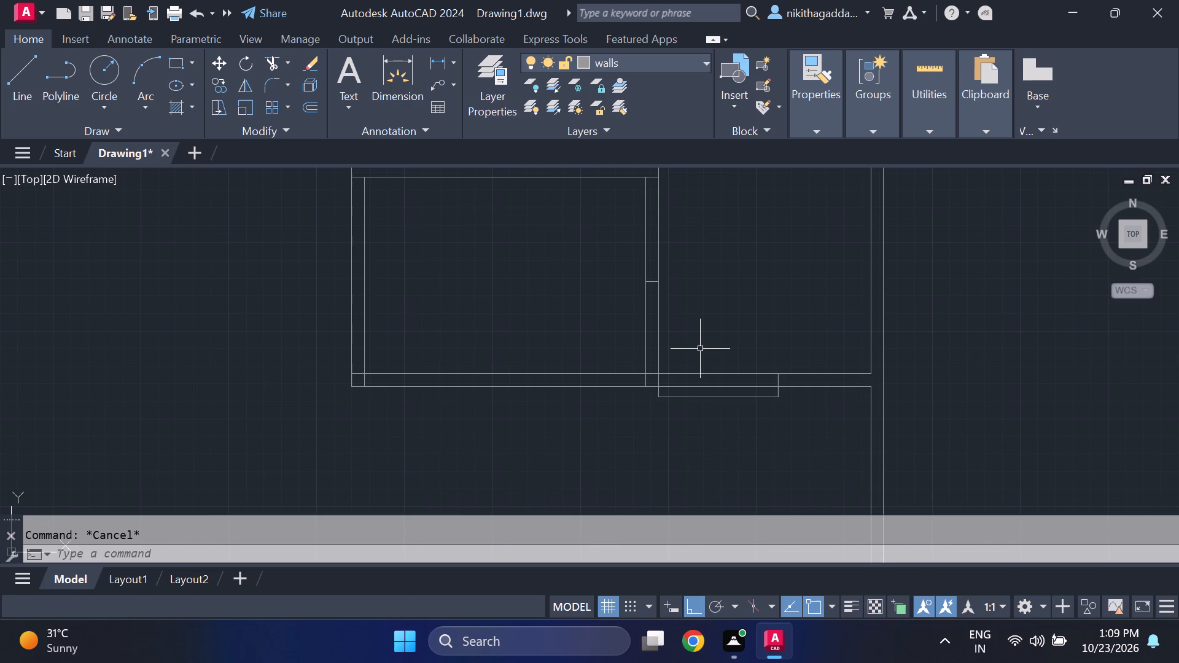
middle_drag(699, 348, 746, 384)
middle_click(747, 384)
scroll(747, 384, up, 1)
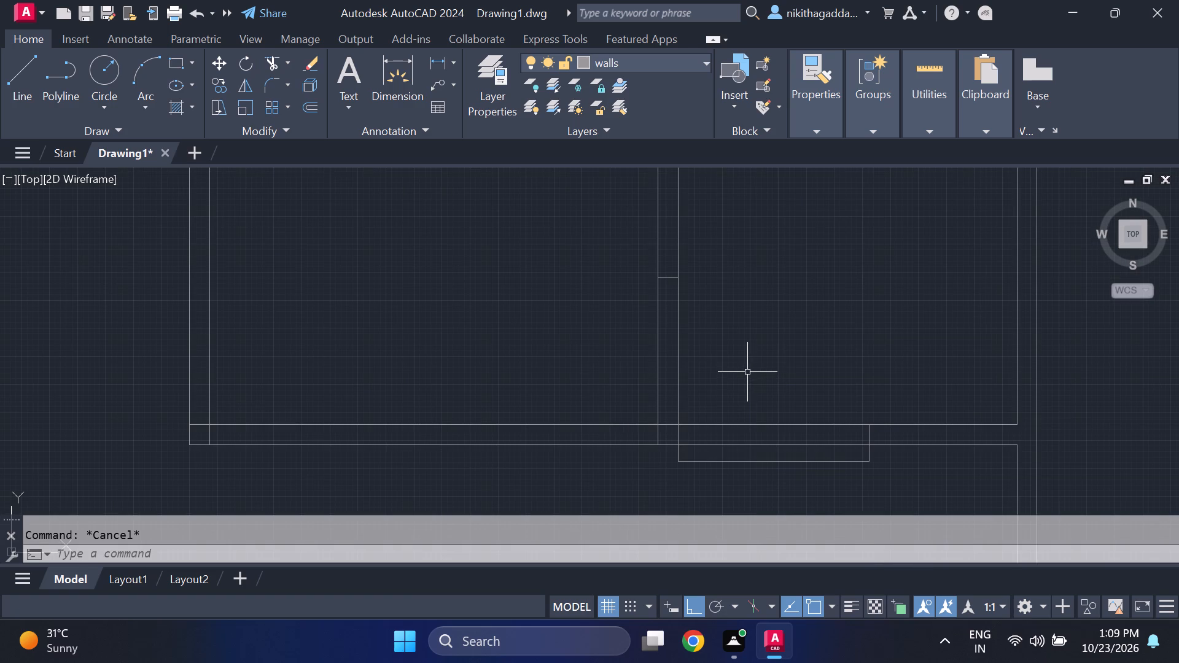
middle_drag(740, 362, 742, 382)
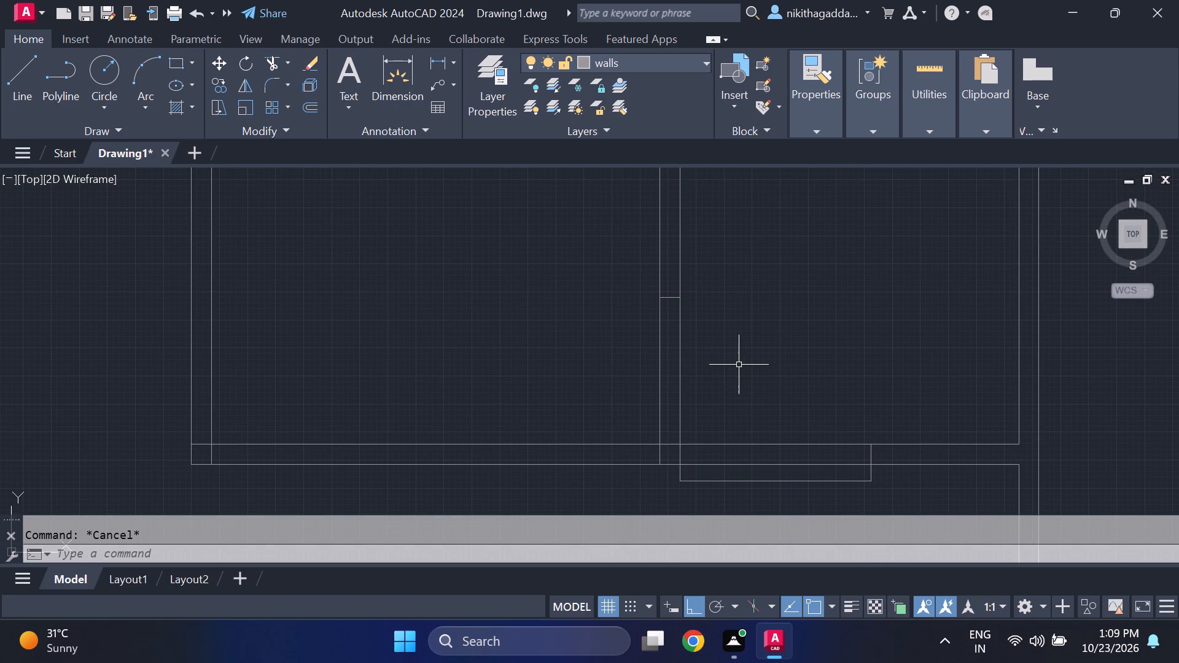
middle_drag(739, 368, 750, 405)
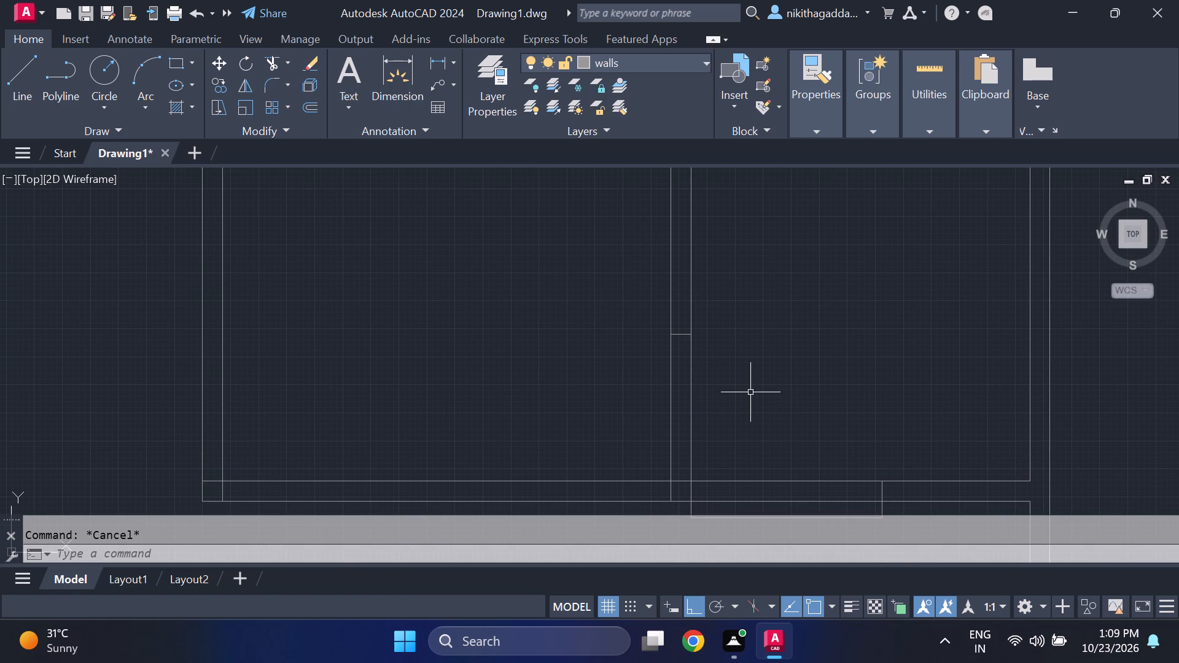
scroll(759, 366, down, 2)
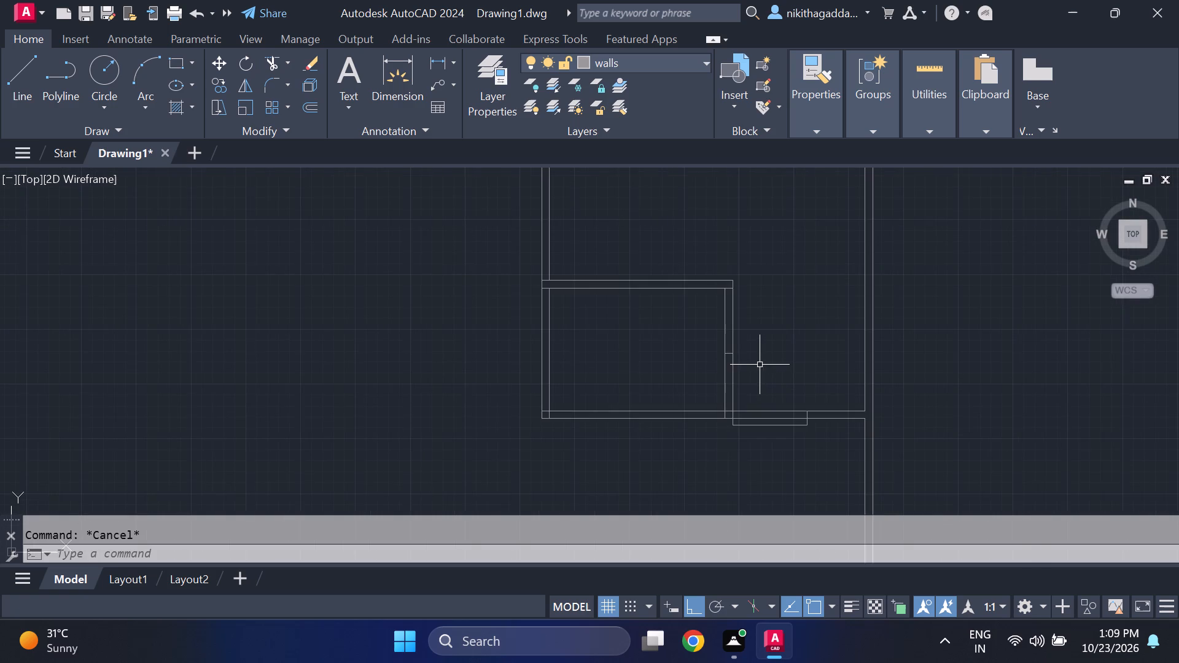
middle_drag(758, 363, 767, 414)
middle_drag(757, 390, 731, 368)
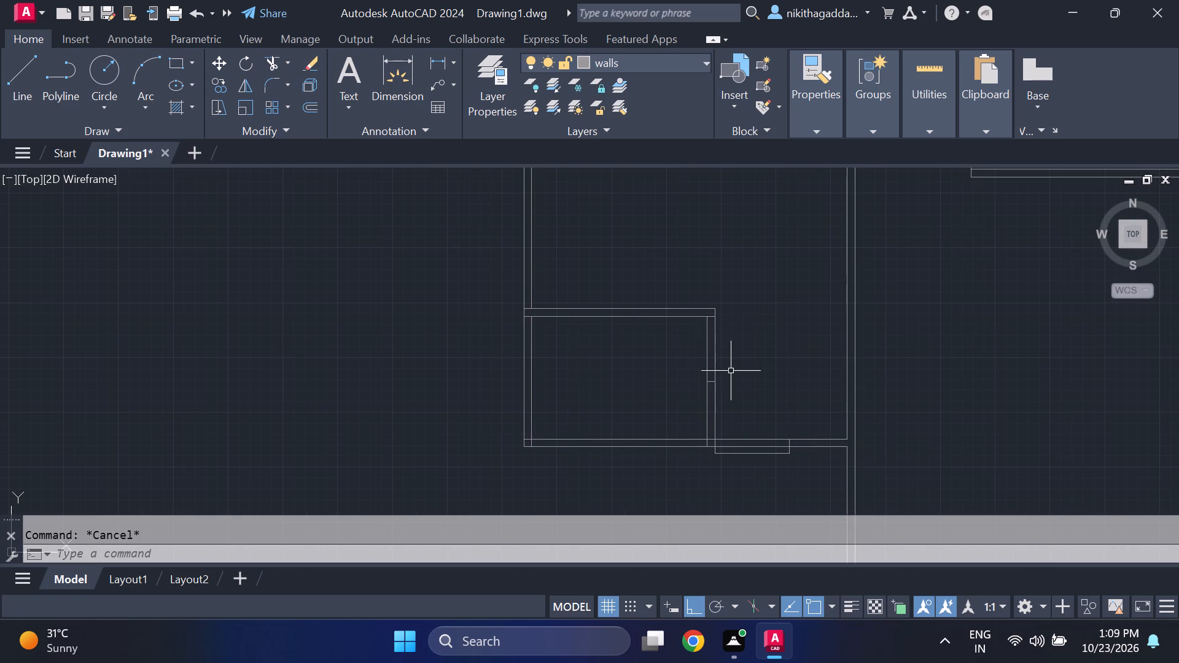
Trim the overlapping inner lines of the small corner room's right and bottom walls where they meet at the lower-right corner.
text(tr)
key(Return)
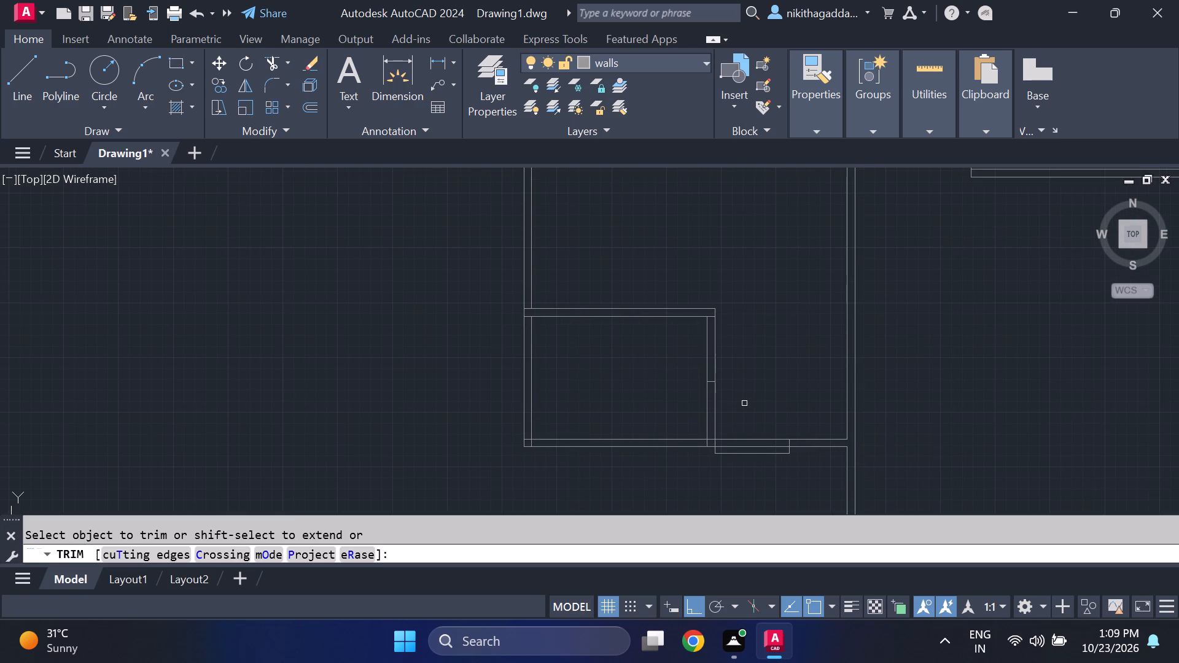
scroll(698, 438, up, 3)
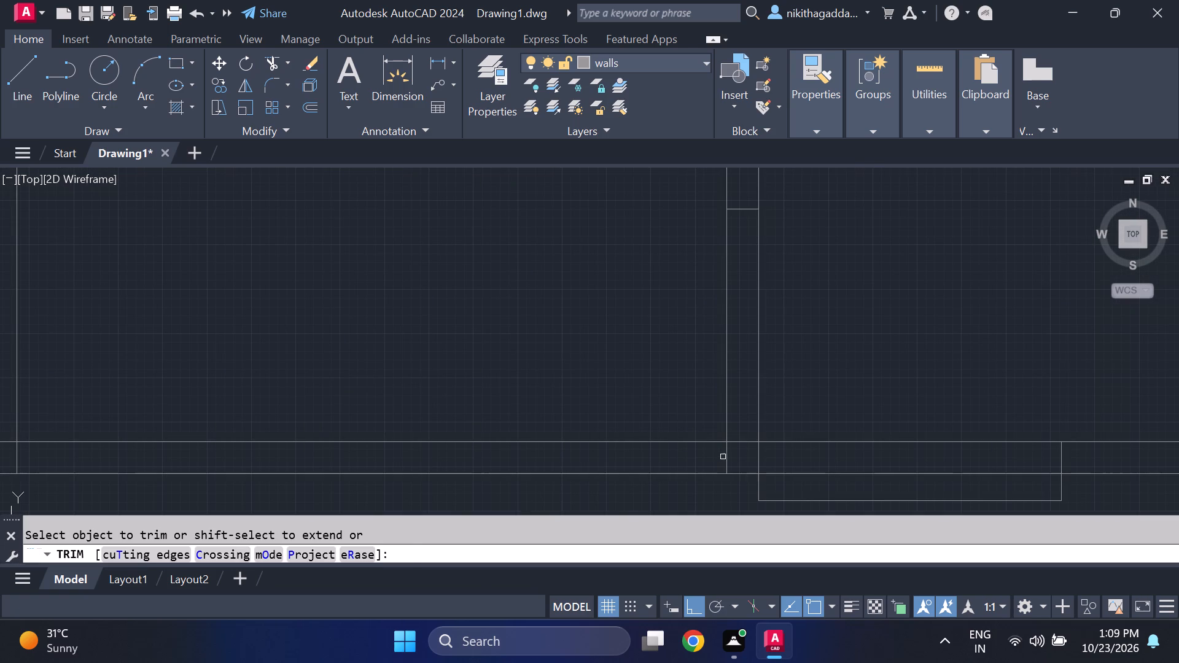
click(725, 456)
click(742, 441)
Trim the overlapping inner lines of the small corner room's left and bottom walls at the lower-left corner.
scroll(878, 332, down, 3)
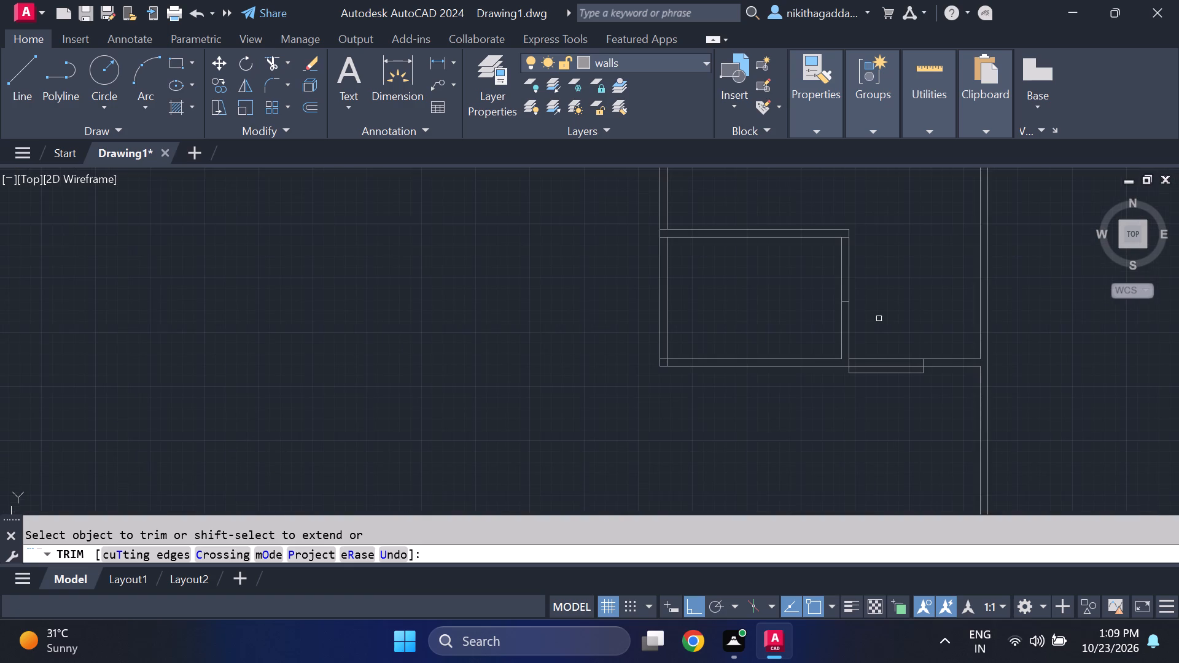
middle_drag(878, 319, 795, 349)
scroll(571, 392, up, 4)
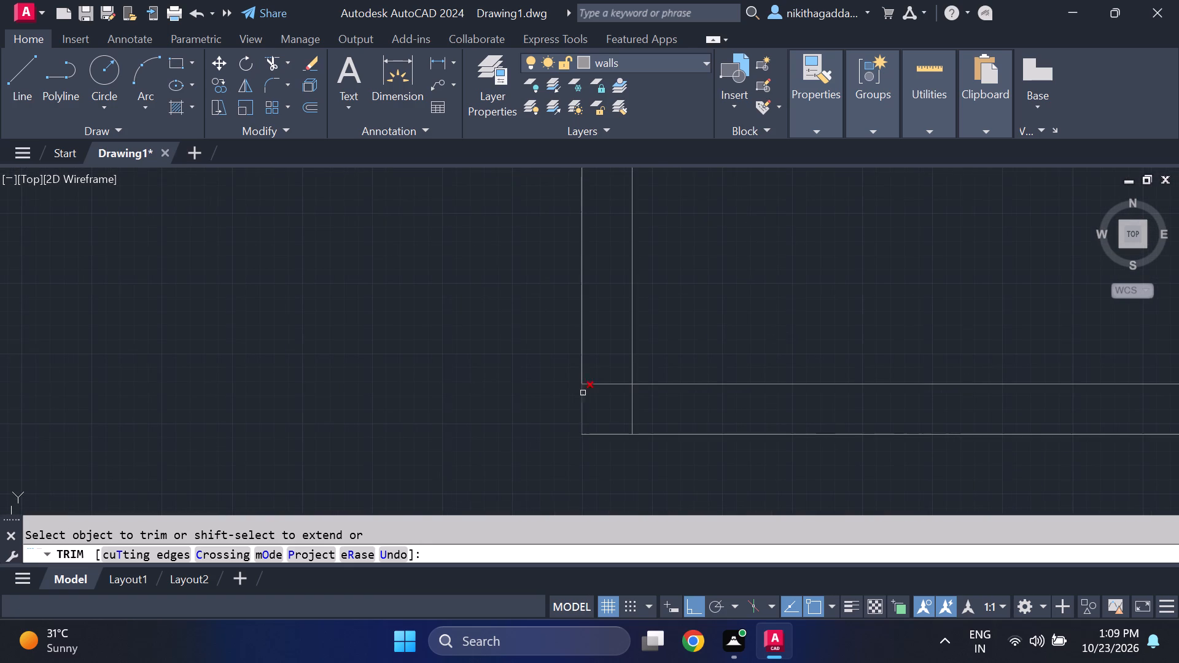
click(594, 383)
click(634, 401)
Trim the crossing inner lines of the large room's top and right walls at its upper-right corner.
scroll(726, 306, down, 5)
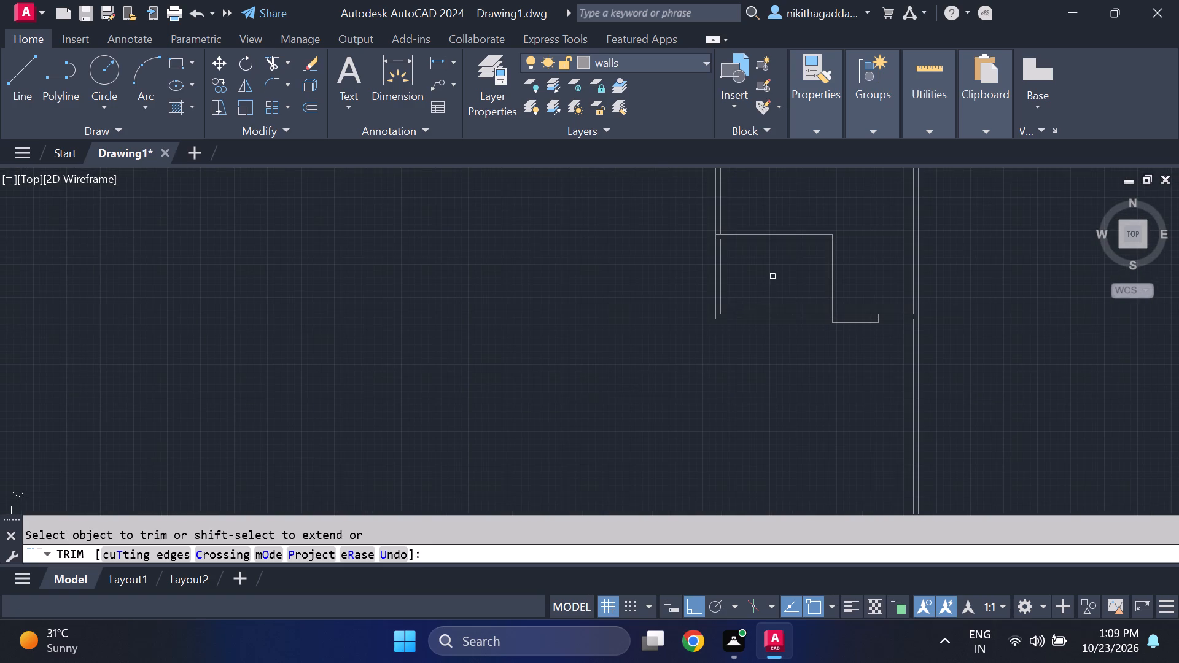
middle_drag(772, 285, 632, 392)
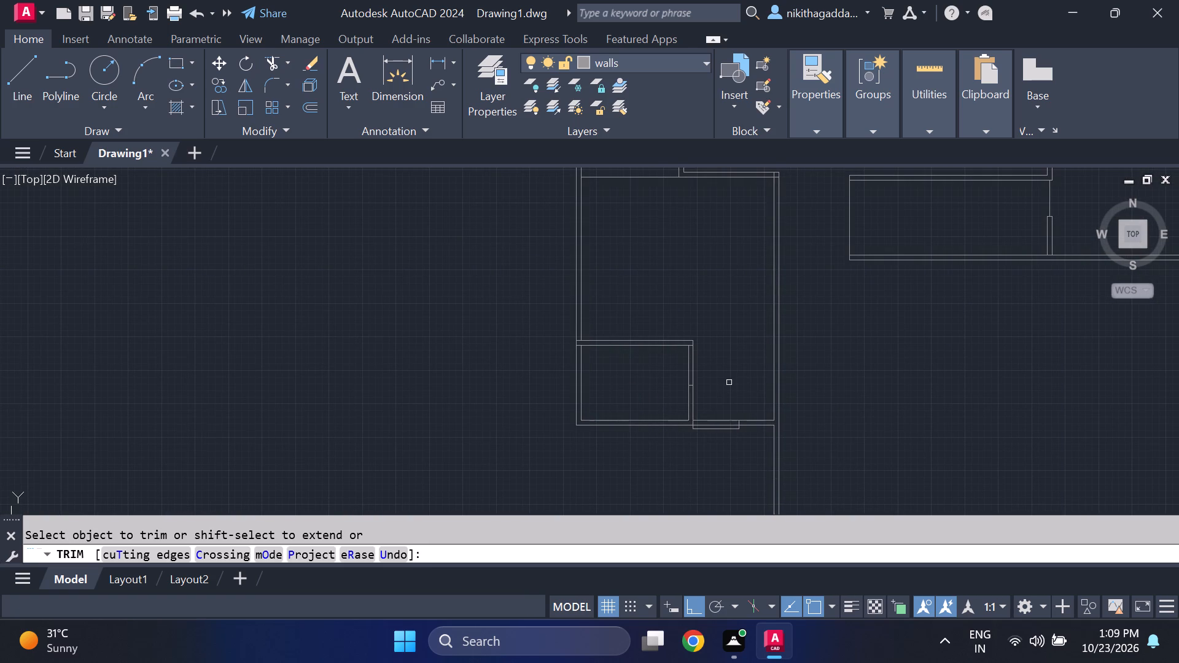
middle_drag(725, 381, 699, 441)
middle_drag(707, 351, 707, 359)
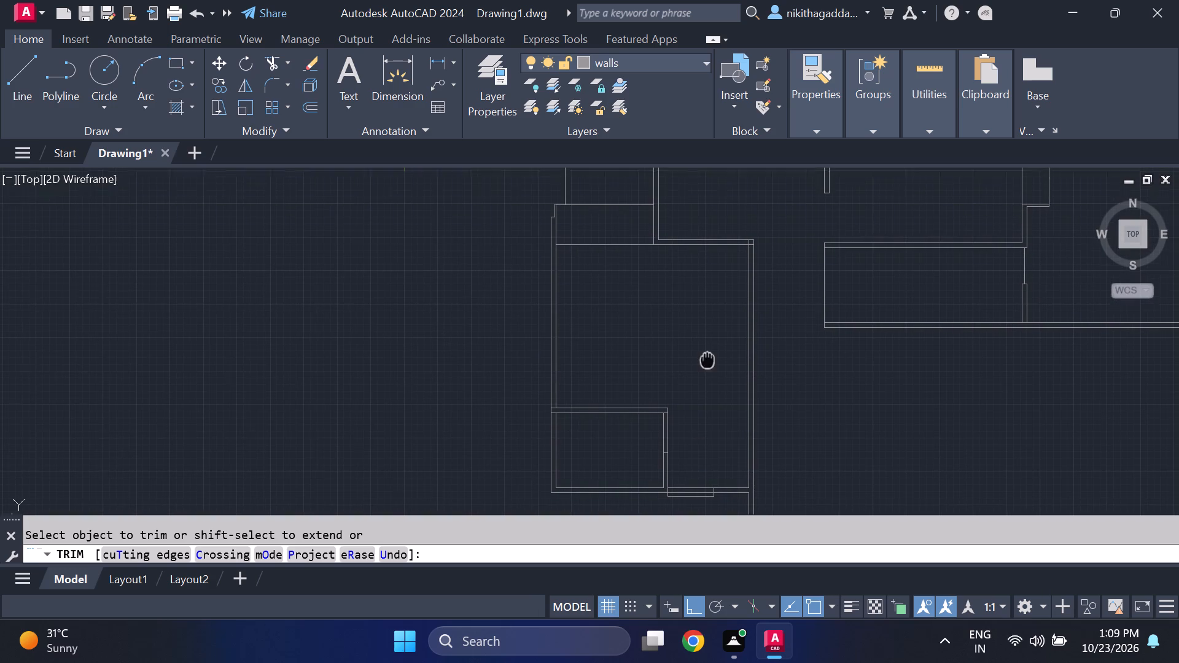
middle_drag(707, 359, 710, 370)
middle_drag(710, 370, 721, 428)
middle_drag(723, 421, 704, 295)
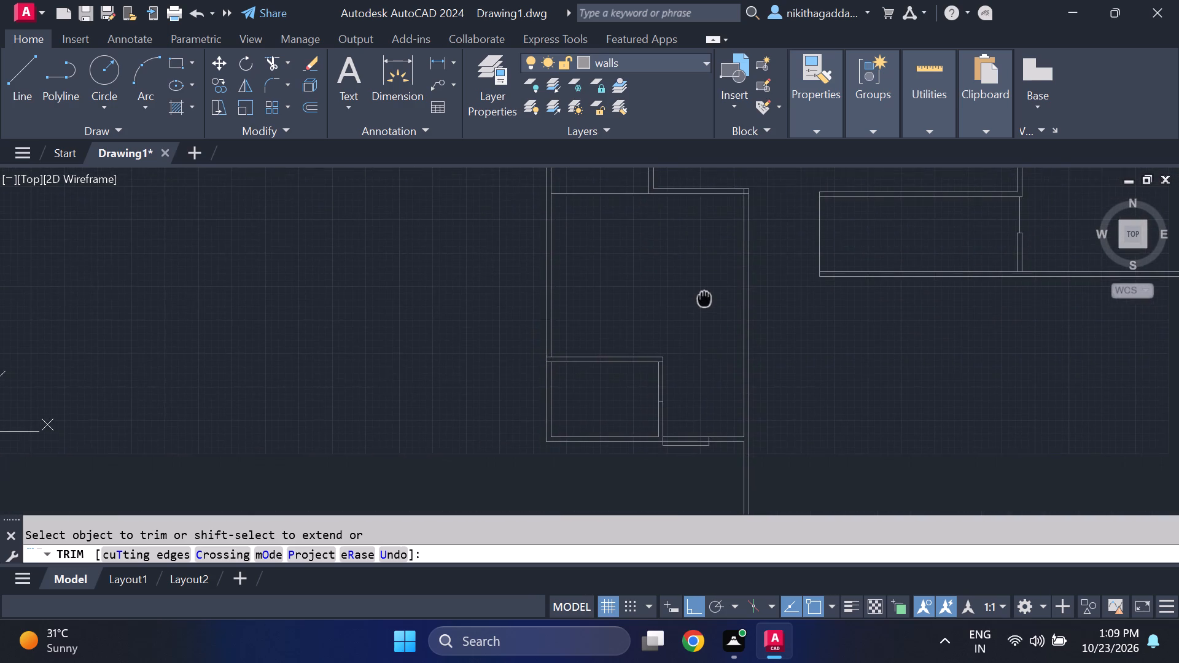
middle_drag(704, 295, 720, 370)
scroll(603, 279, up, 1)
middle_drag(603, 279, 626, 347)
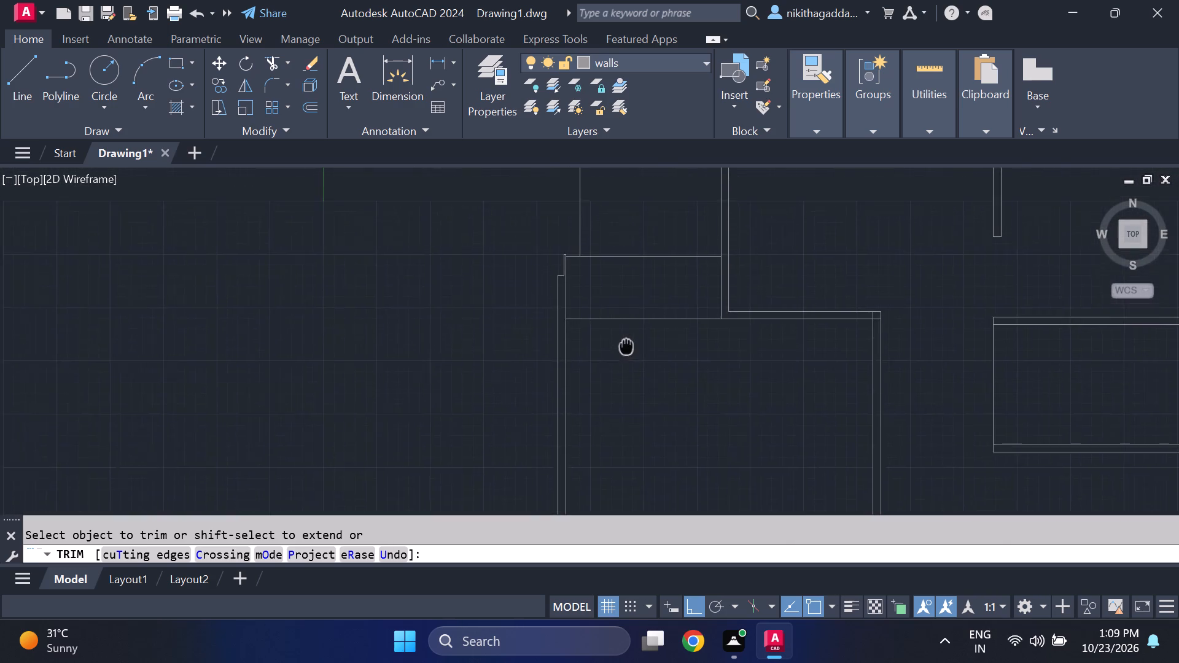
middle_drag(626, 347, 633, 392)
scroll(699, 408, down, 1)
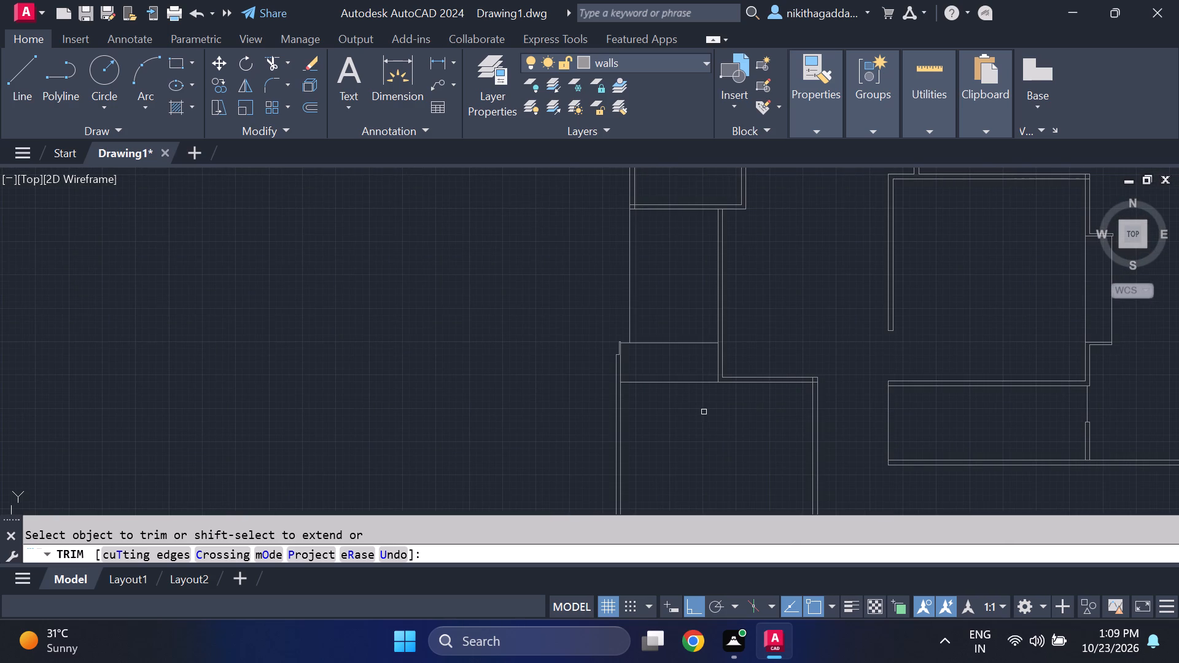
middle_drag(708, 421, 711, 429)
middle_click(711, 432)
middle_click(709, 433)
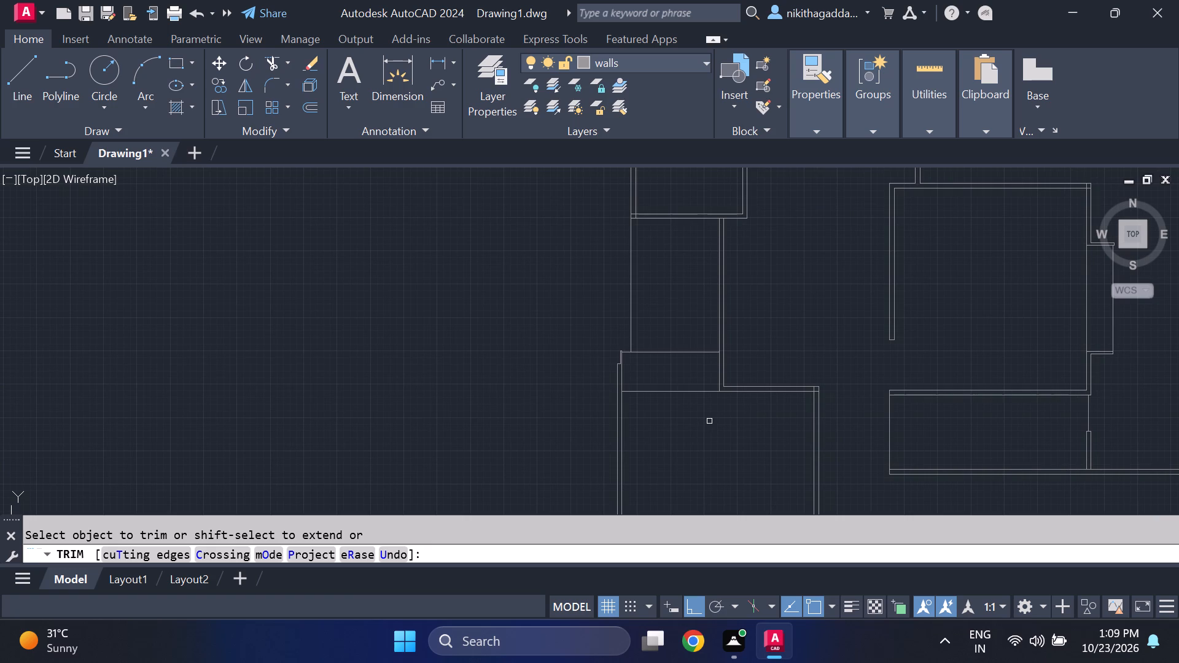
scroll(709, 421, up, 1)
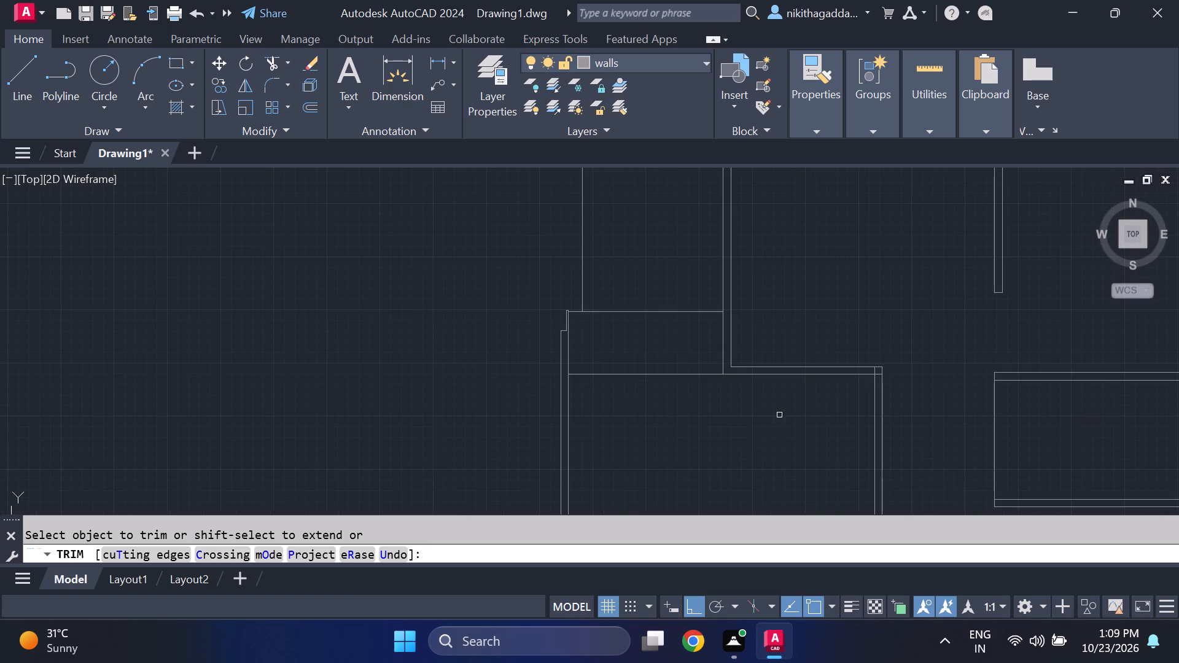
scroll(837, 399, up, 2)
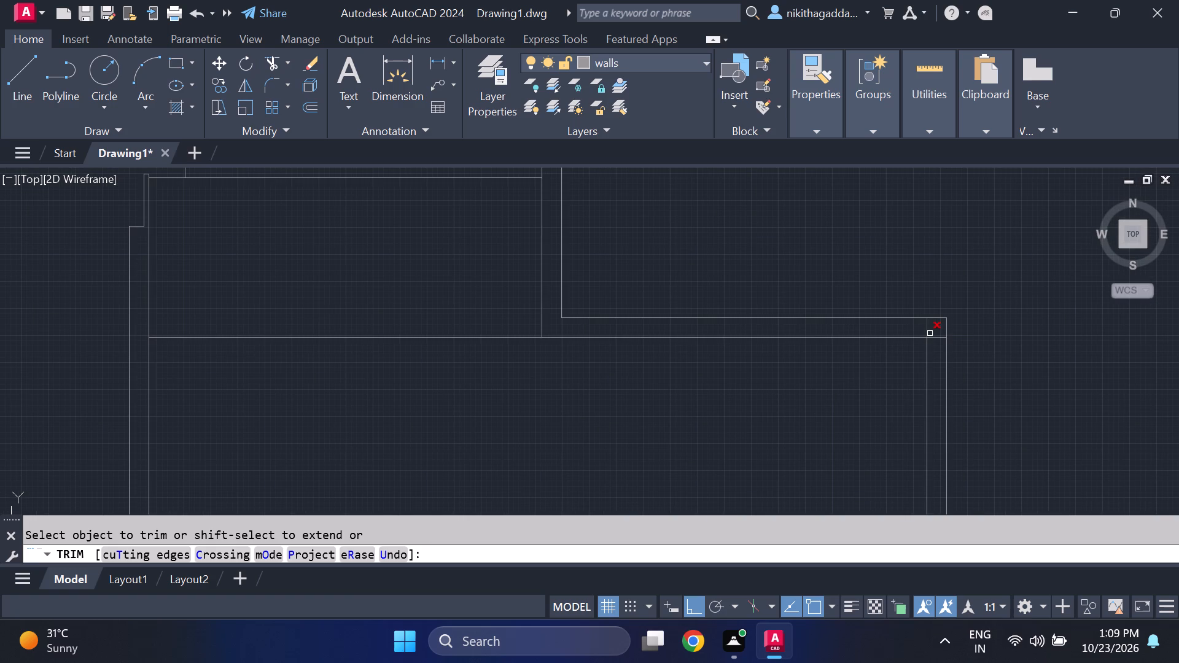
click(930, 333)
click(936, 338)
key(Escape)
Extend the inner line of the large room's right wall up to the top wall's outer line.
text(ex')
key(Return)
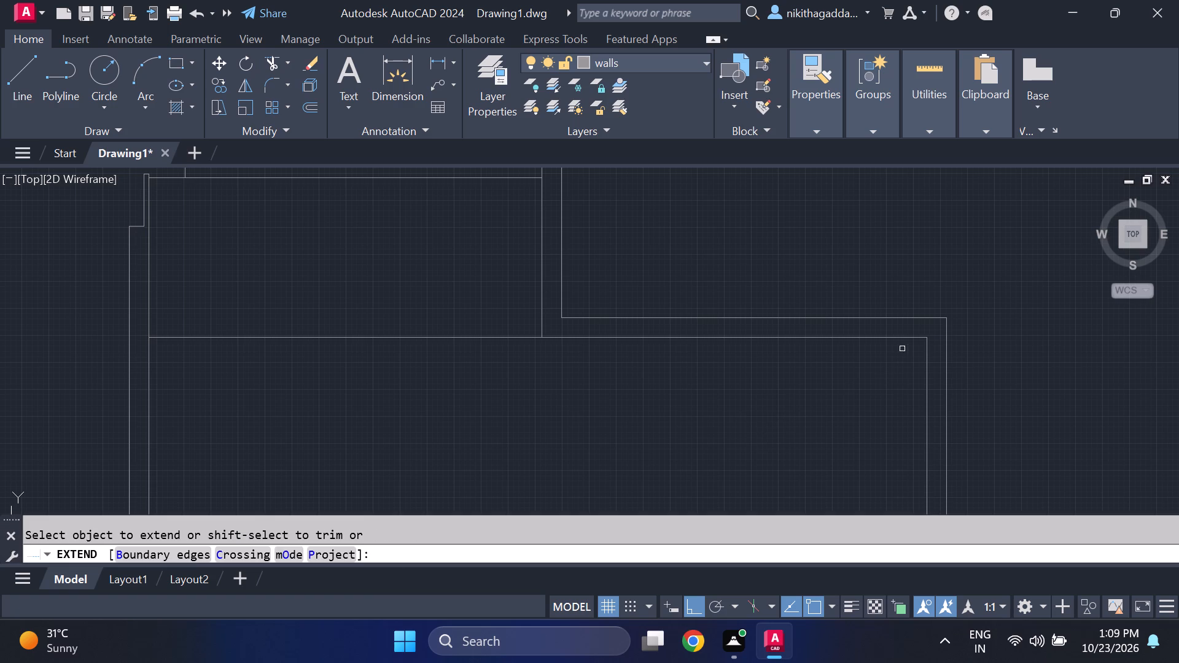
click(925, 357)
key(Escape)
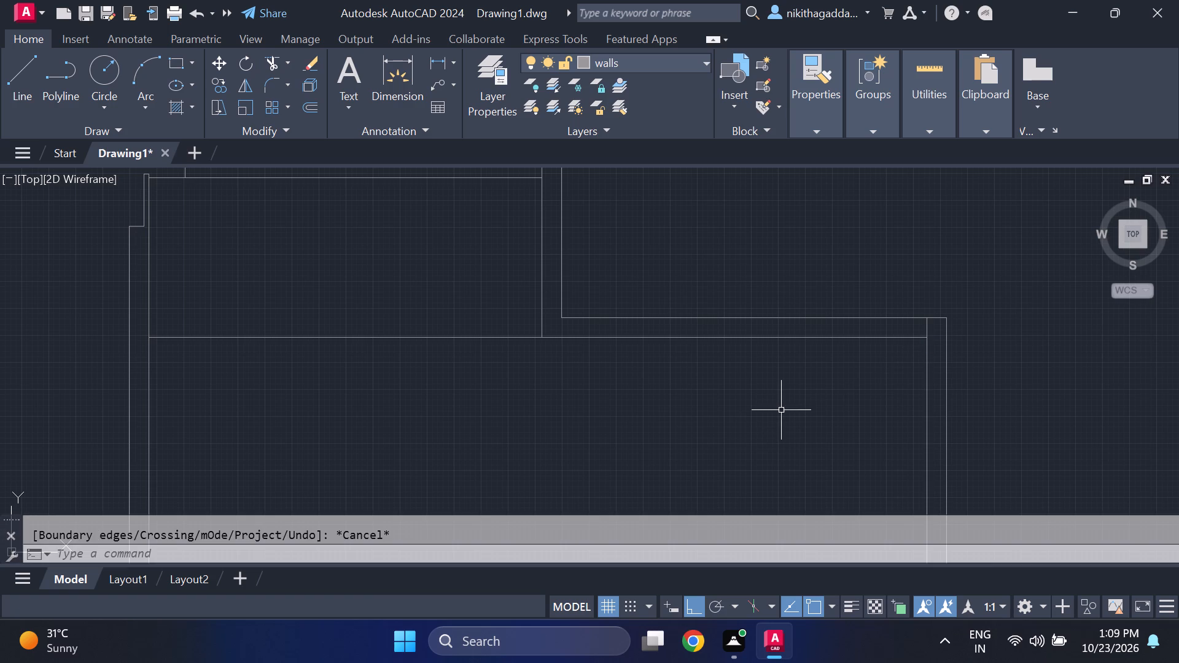
Examine the wall layout around the gap between the large left room and the narrow room to its right.
scroll(781, 410, down, 4)
middle_drag(800, 430, 715, 415)
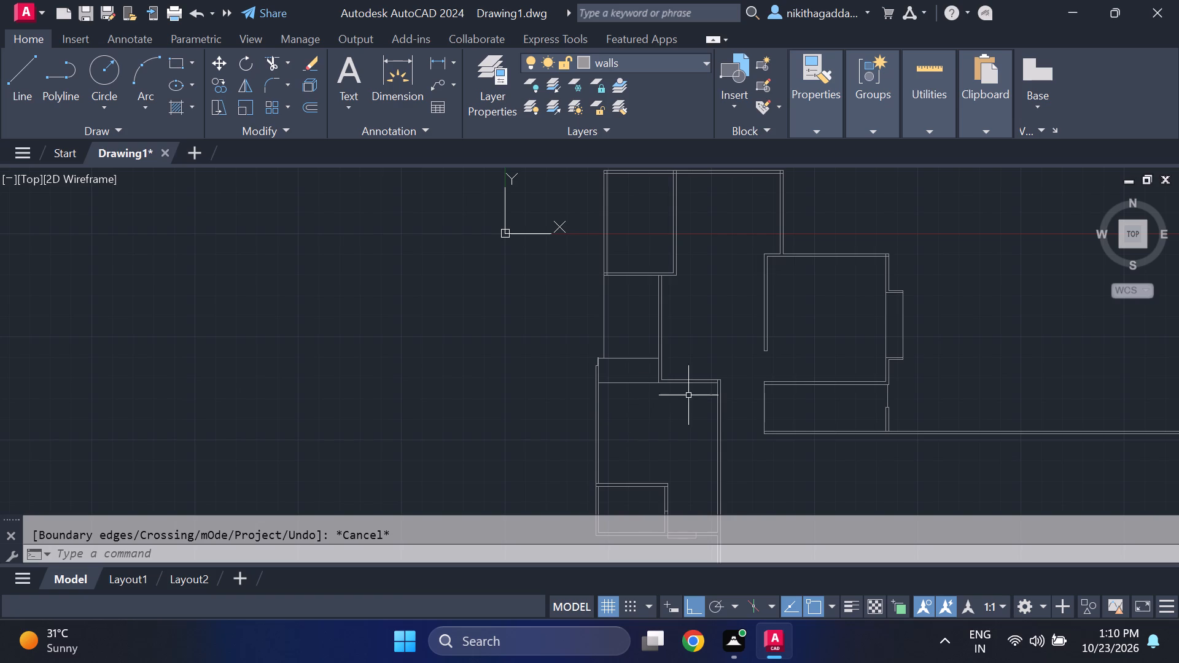
middle_drag(744, 379, 615, 347)
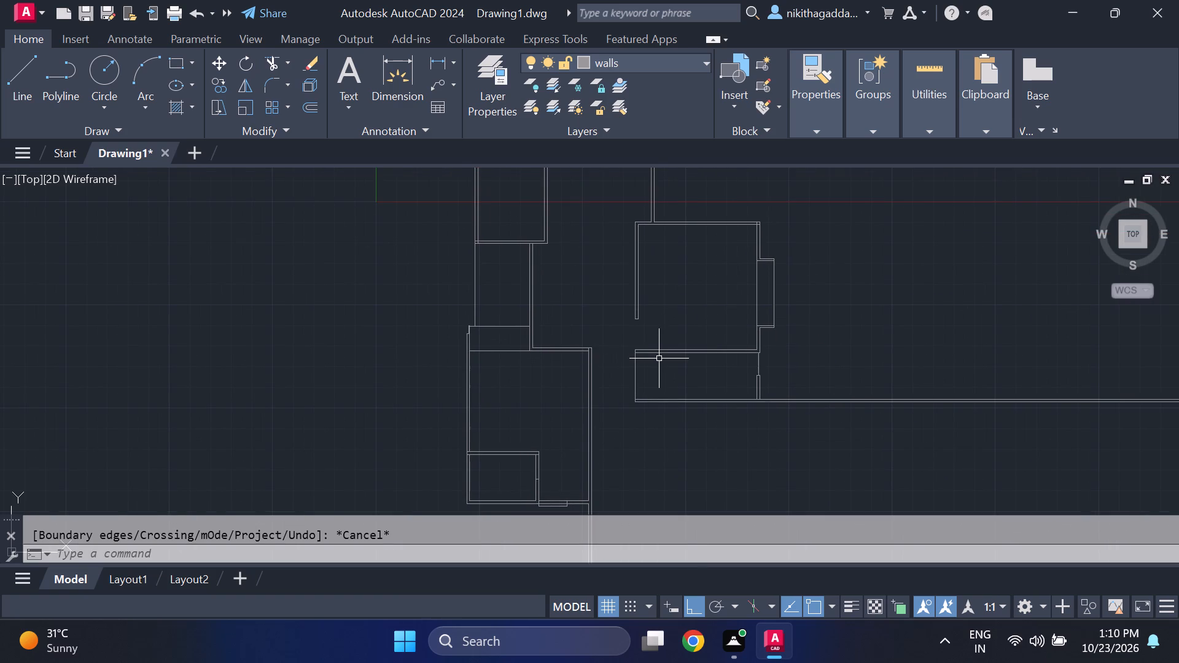
middle_drag(667, 359, 674, 368)
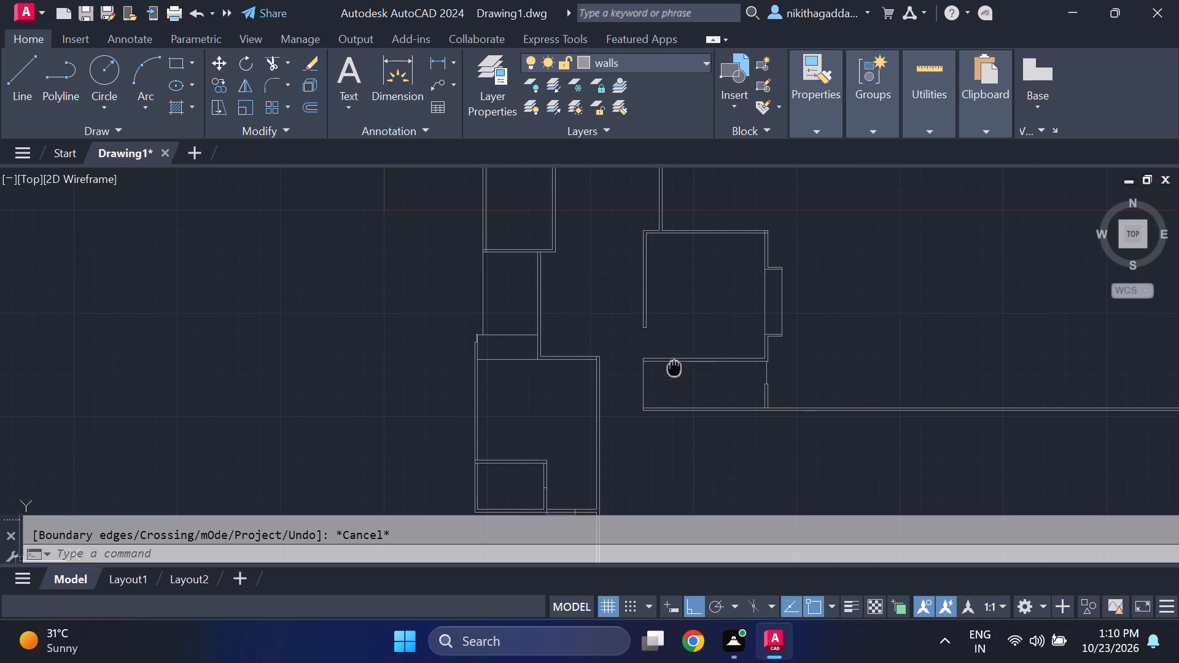
middle_drag(674, 368, 672, 368)
middle_drag(672, 368, 675, 312)
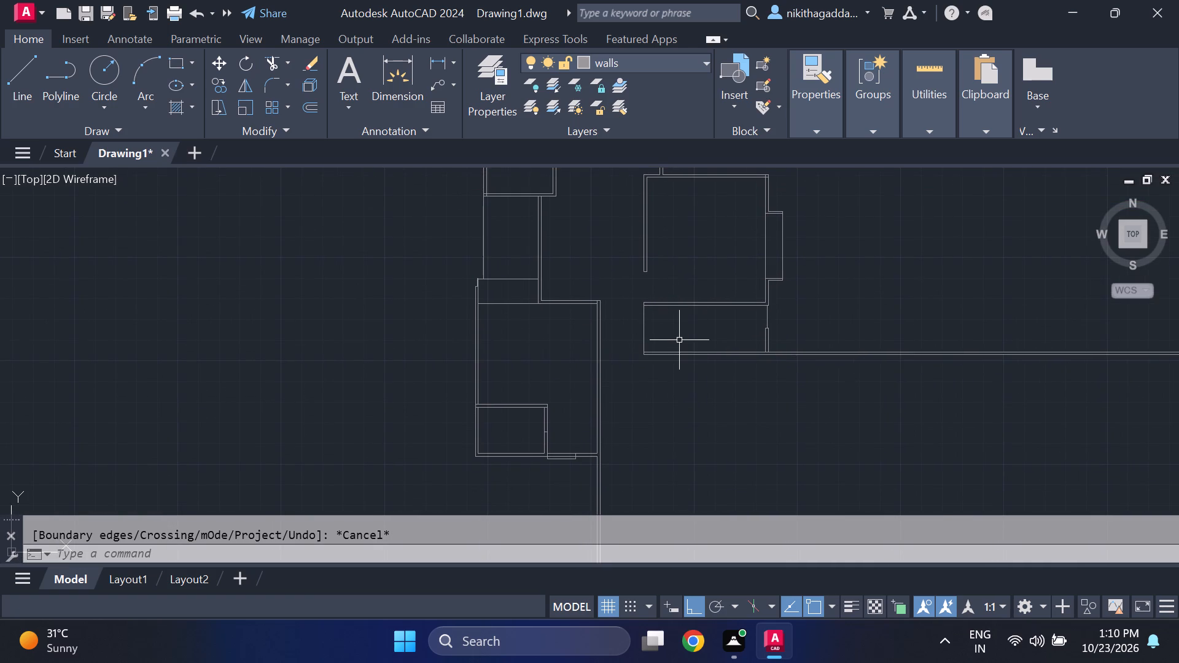
middle_drag(680, 341, 682, 357)
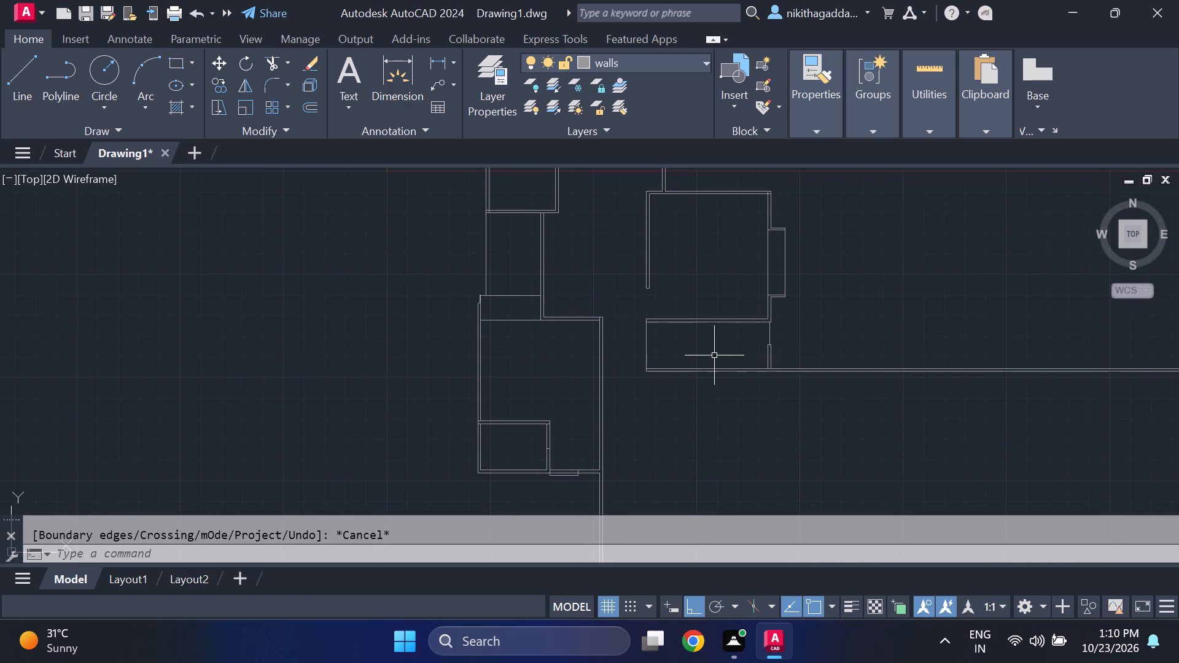
middle_drag(726, 417, 760, 378)
middle_drag(863, 355, 852, 353)
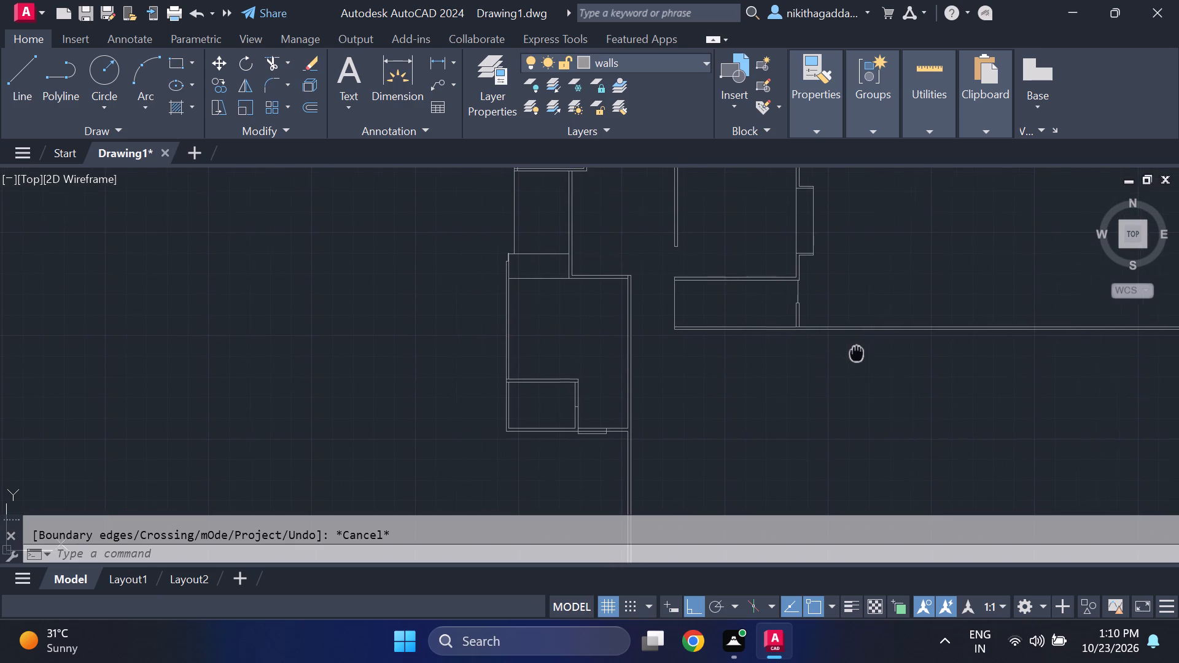
middle_drag(852, 353, 861, 435)
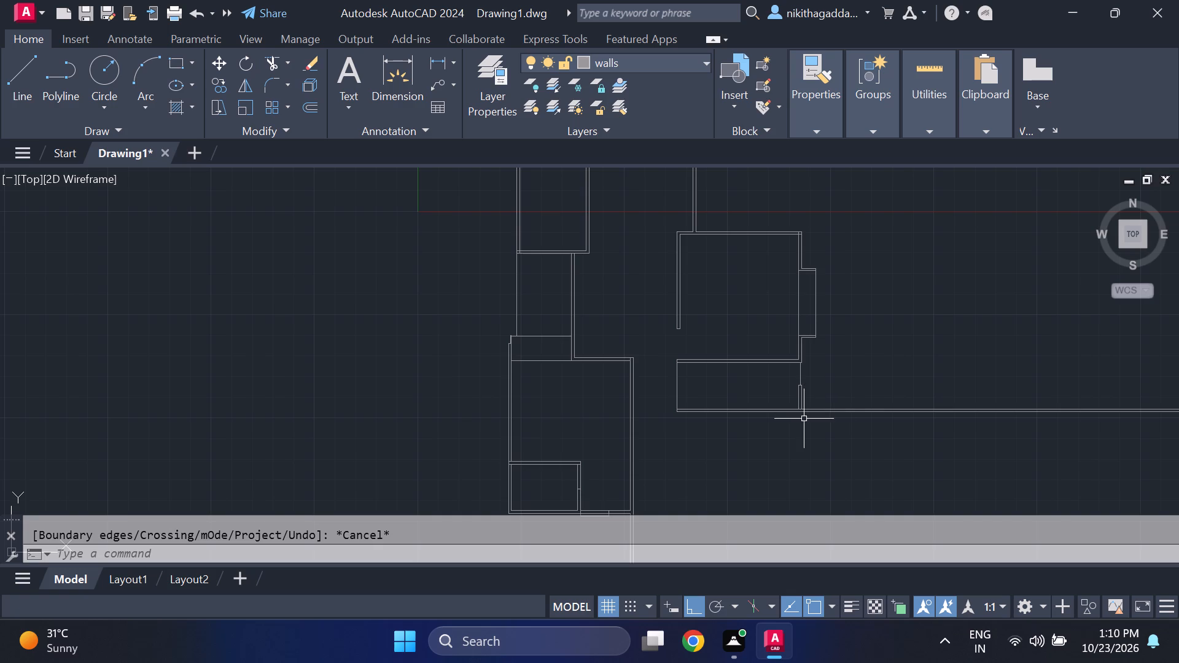
scroll(724, 405, down, 2)
scroll(704, 428, up, 3)
scroll(723, 420, down, 3)
scroll(712, 416, up, 2)
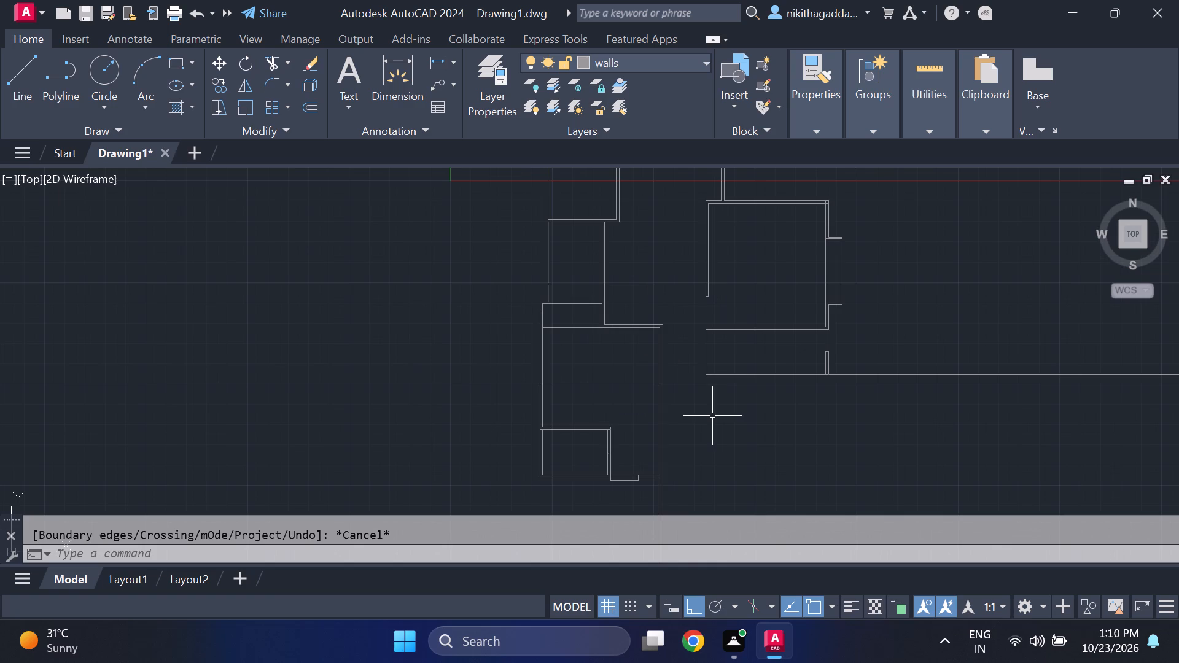
middle_drag(712, 416, 706, 365)
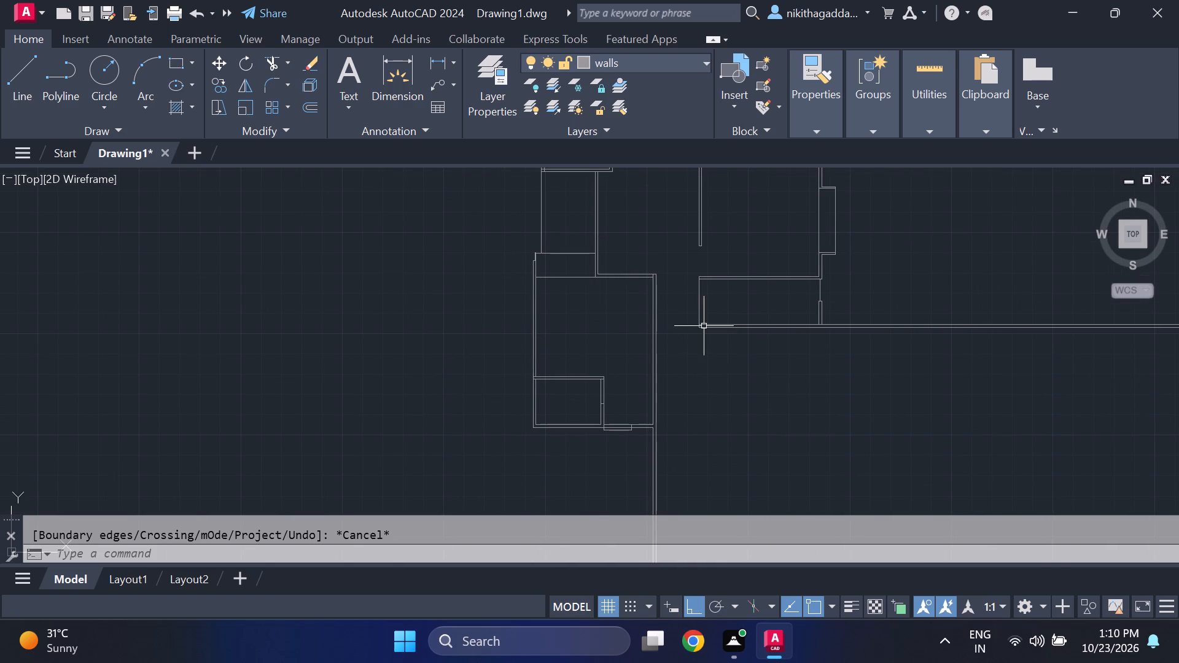
scroll(694, 321, up, 1)
middle_drag(704, 319, 717, 357)
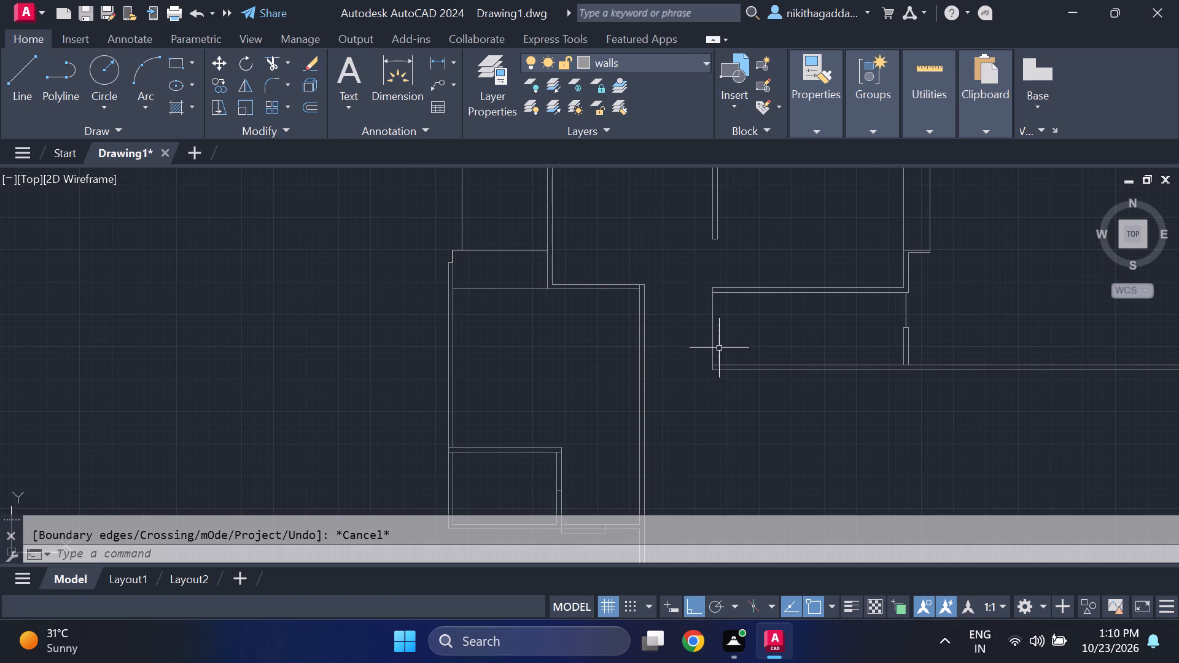
scroll(725, 352, up, 1)
middle_drag(725, 353, 743, 393)
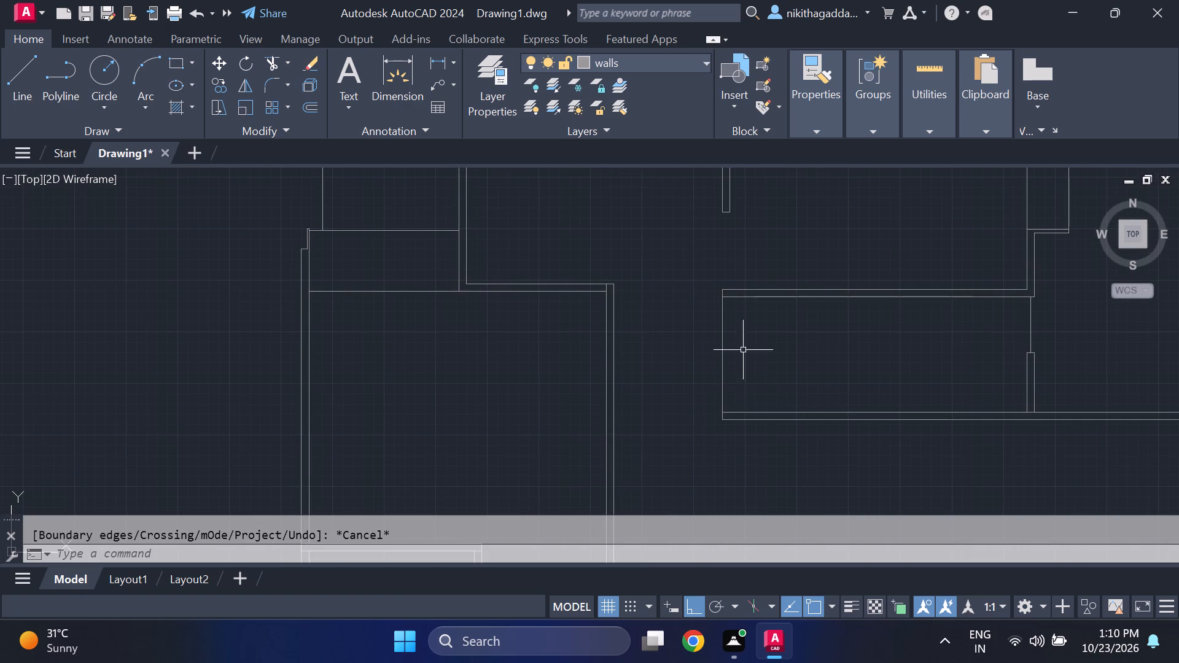
scroll(744, 341, down, 2)
scroll(741, 327, up, 2)
scroll(741, 327, down, 3)
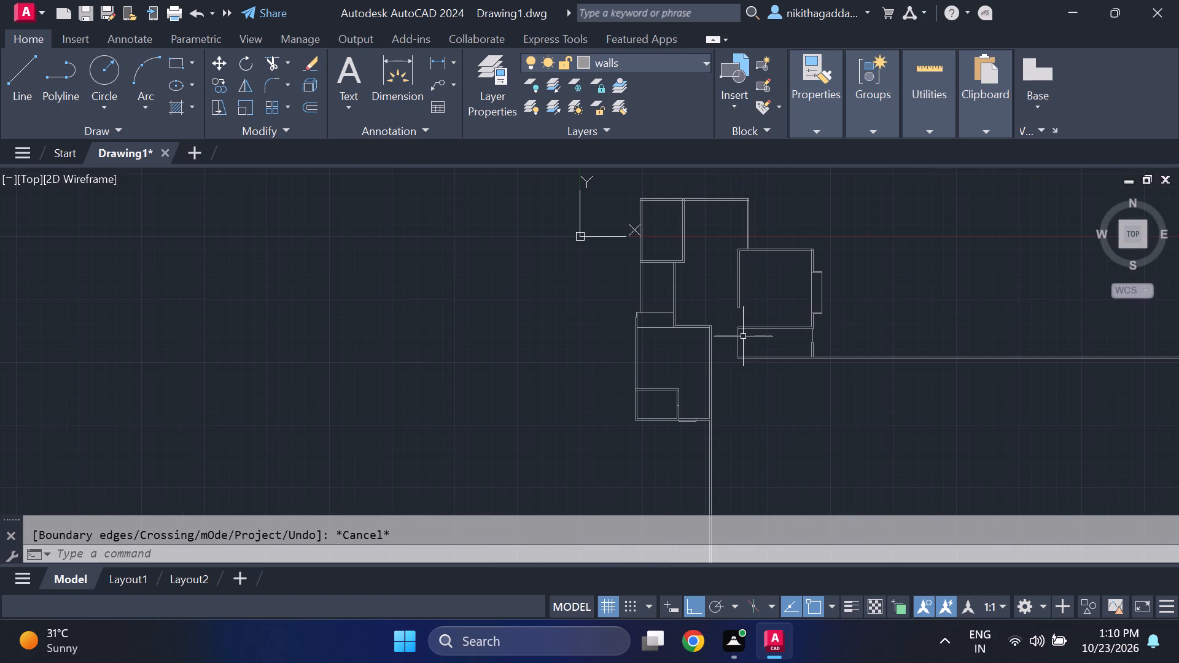
scroll(743, 336, up, 3)
key(Escape)
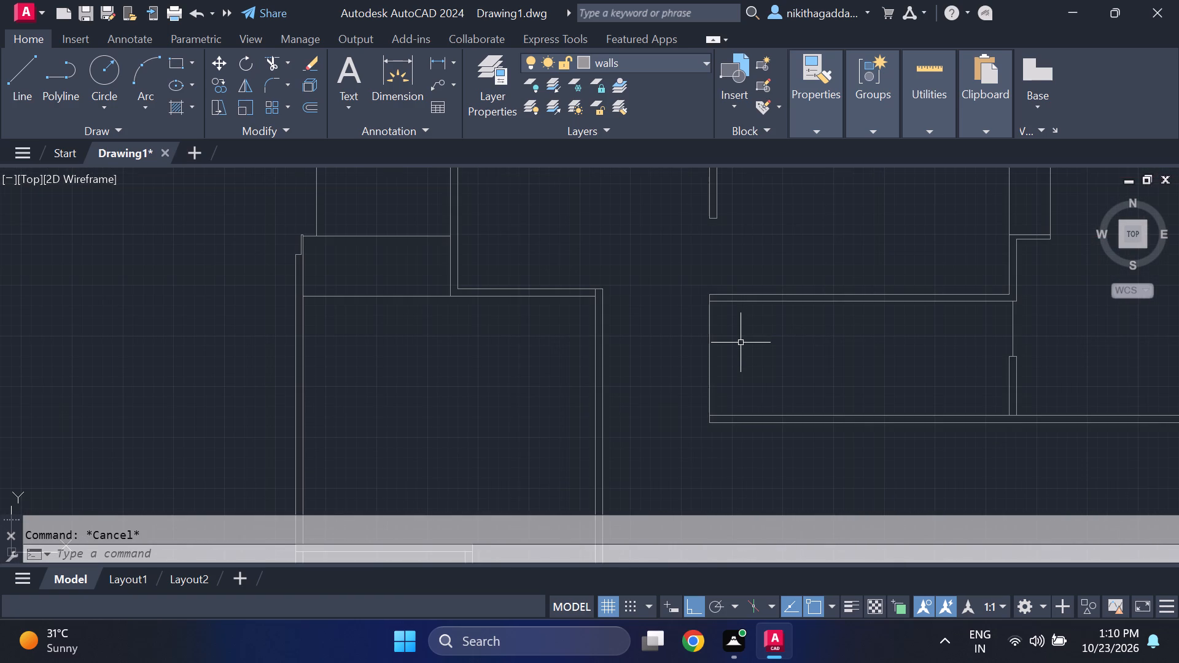
Draw a vertical line across the narrow room near its left end, between the top and bottom walls' inner lines.
middle_drag(717, 346, 717, 352)
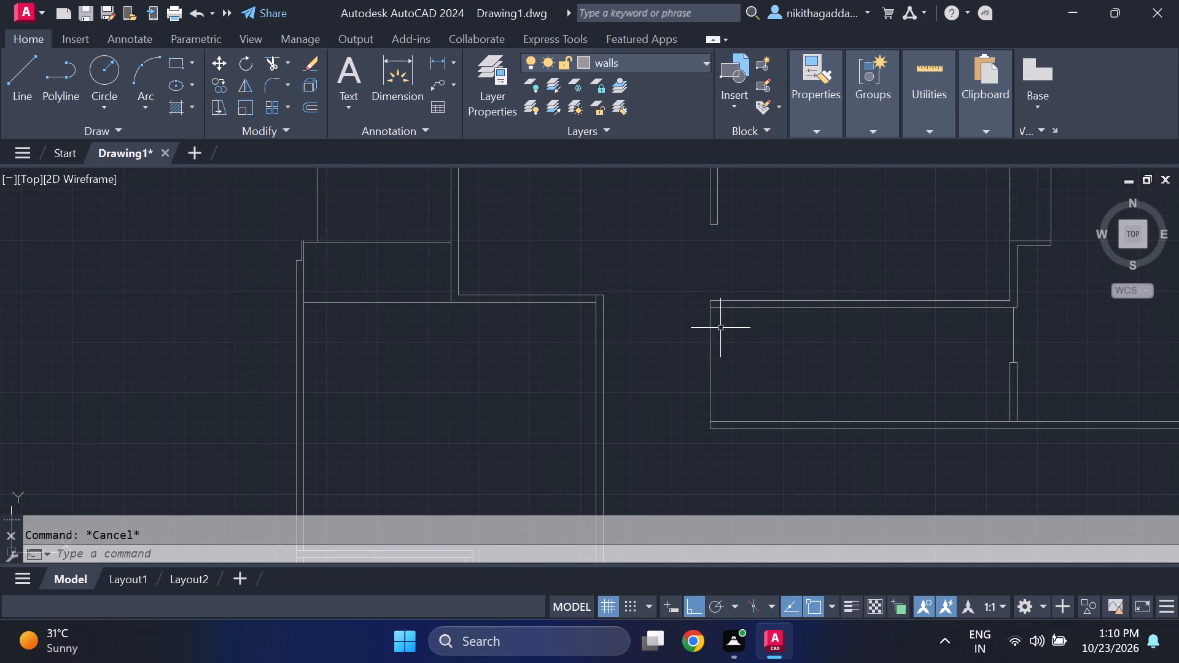
scroll(726, 320, down, 1)
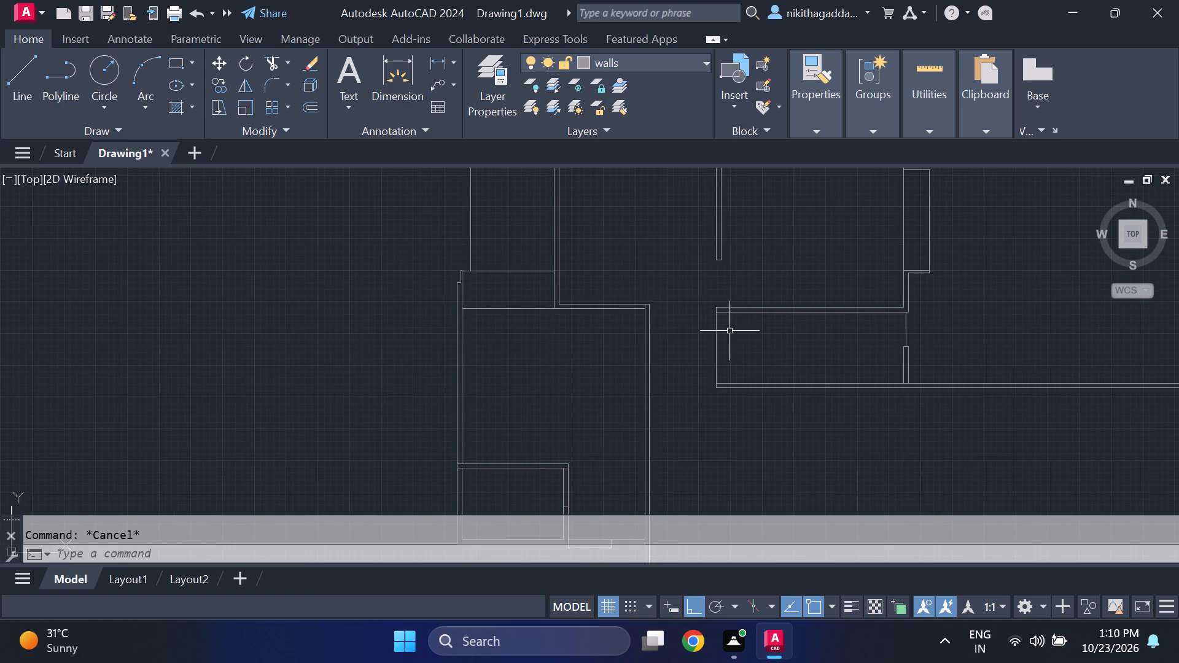
middle_drag(732, 343, 732, 359)
scroll(733, 359, up, 1)
middle_drag(733, 359, 732, 382)
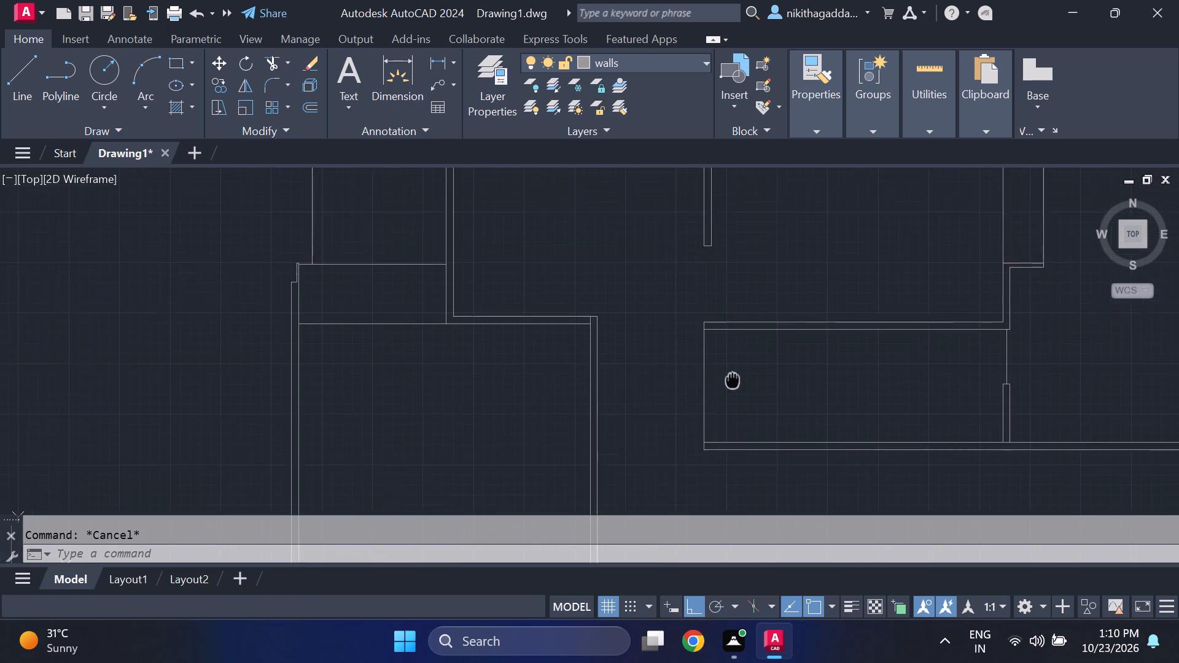
middle_drag(732, 382, 616, 387)
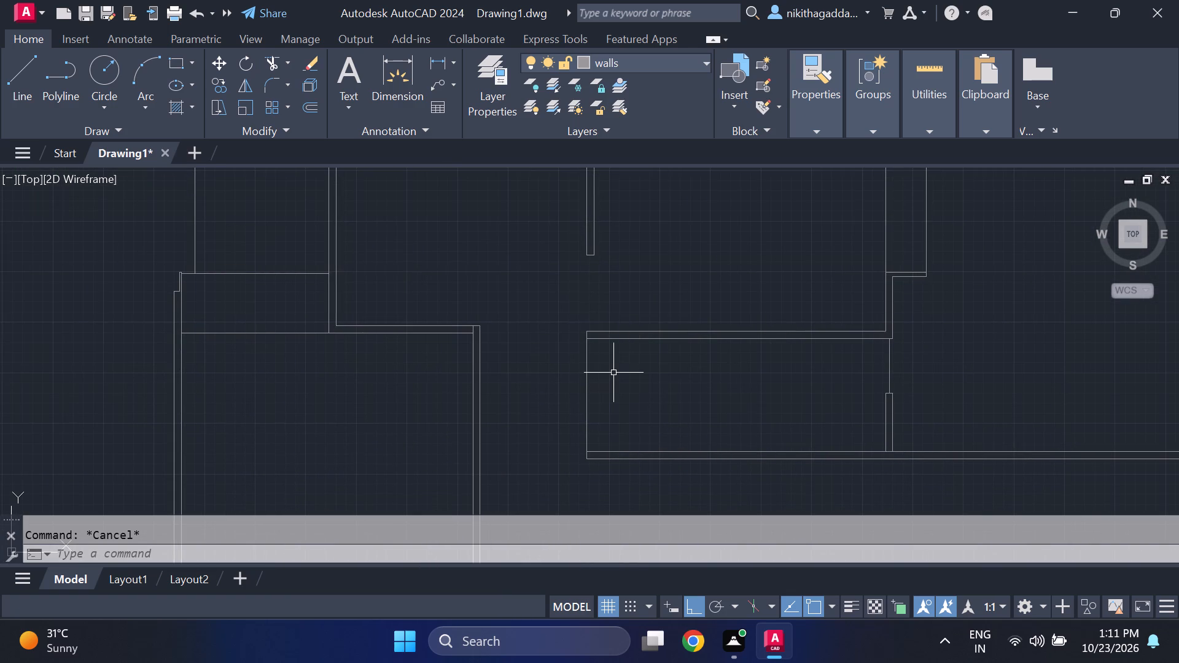
key(l)
key(Return)
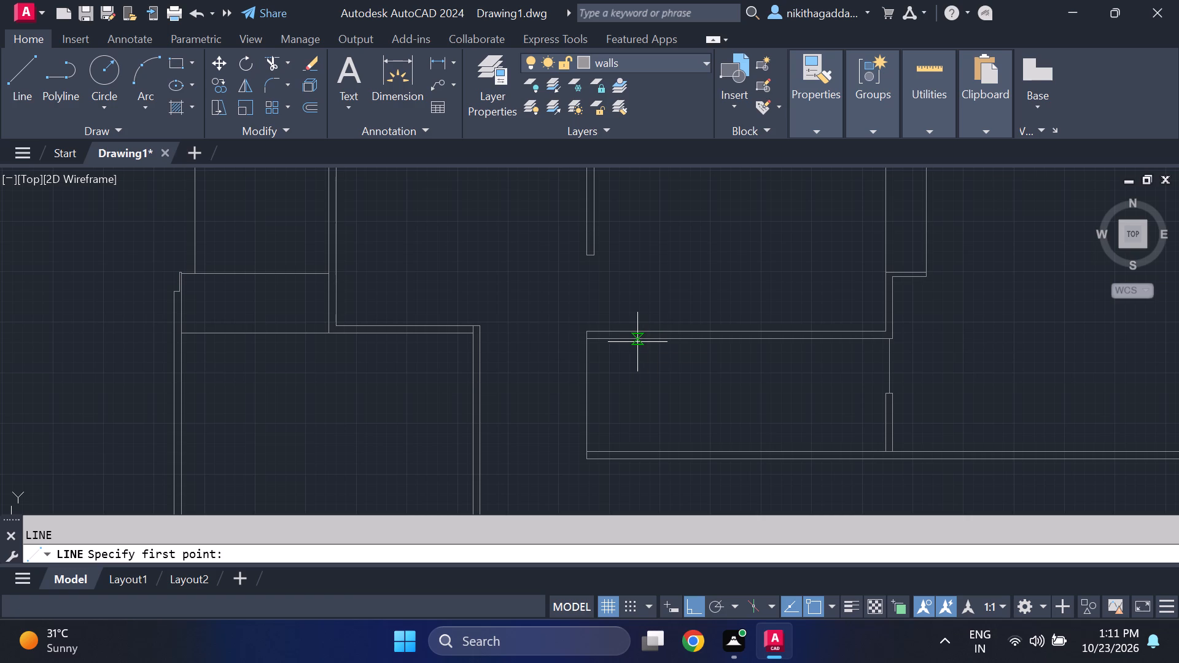
click(637, 343)
click(640, 454)
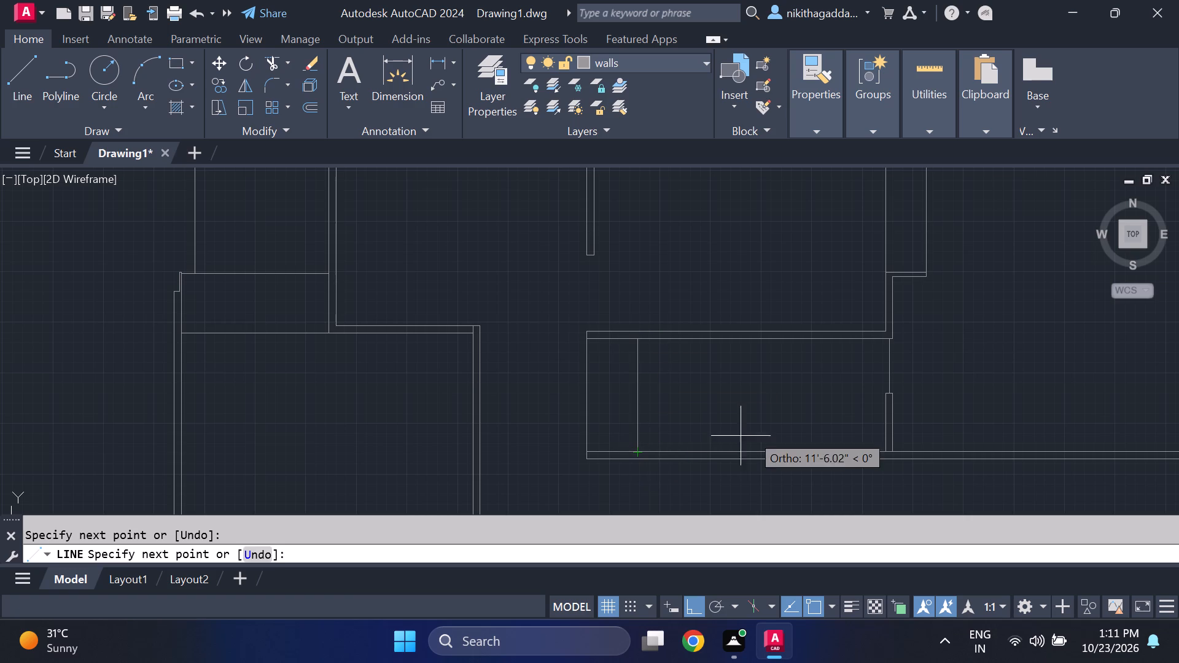
key(Return)
key(Return)
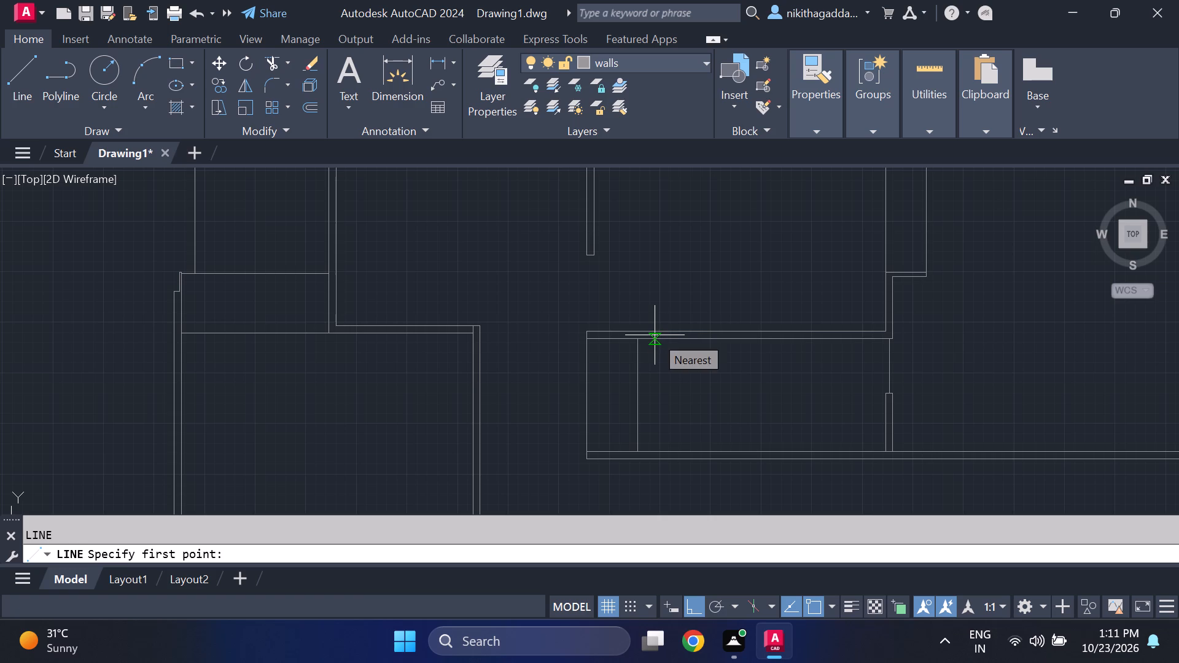
key(Escape)
Offset the new vertical line 9" to the right to form a cross wall in the narrow room.
text(of)
key(Return)
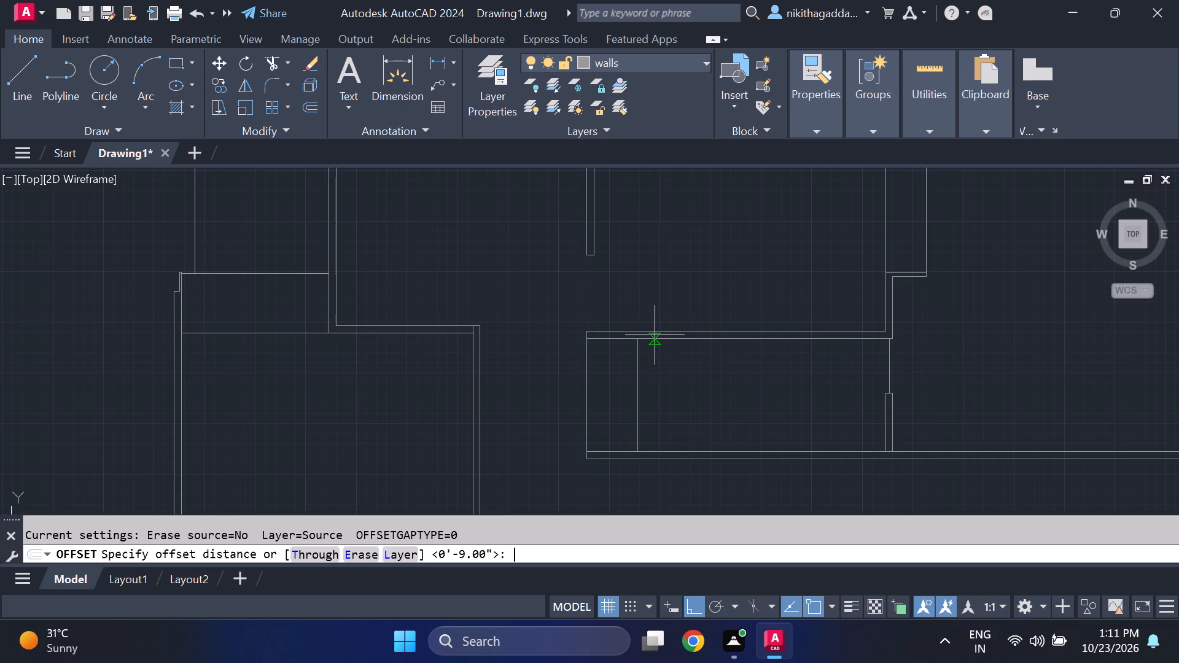
text(9")
key(Return)
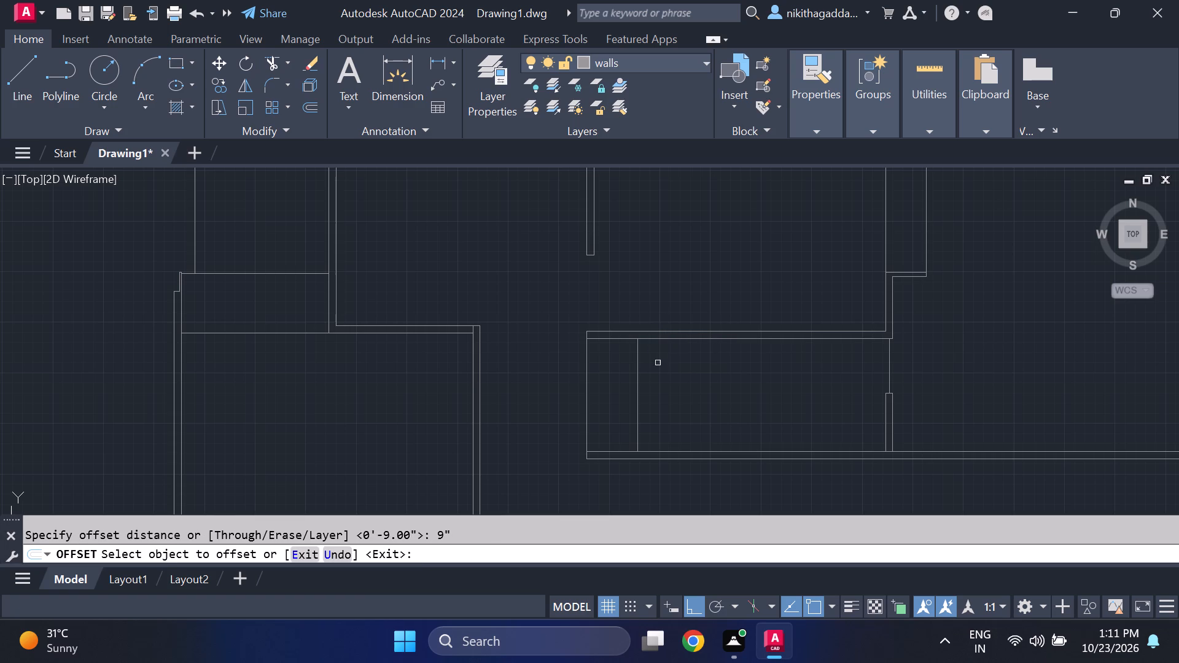
click(639, 378)
click(696, 382)
key(Escape)
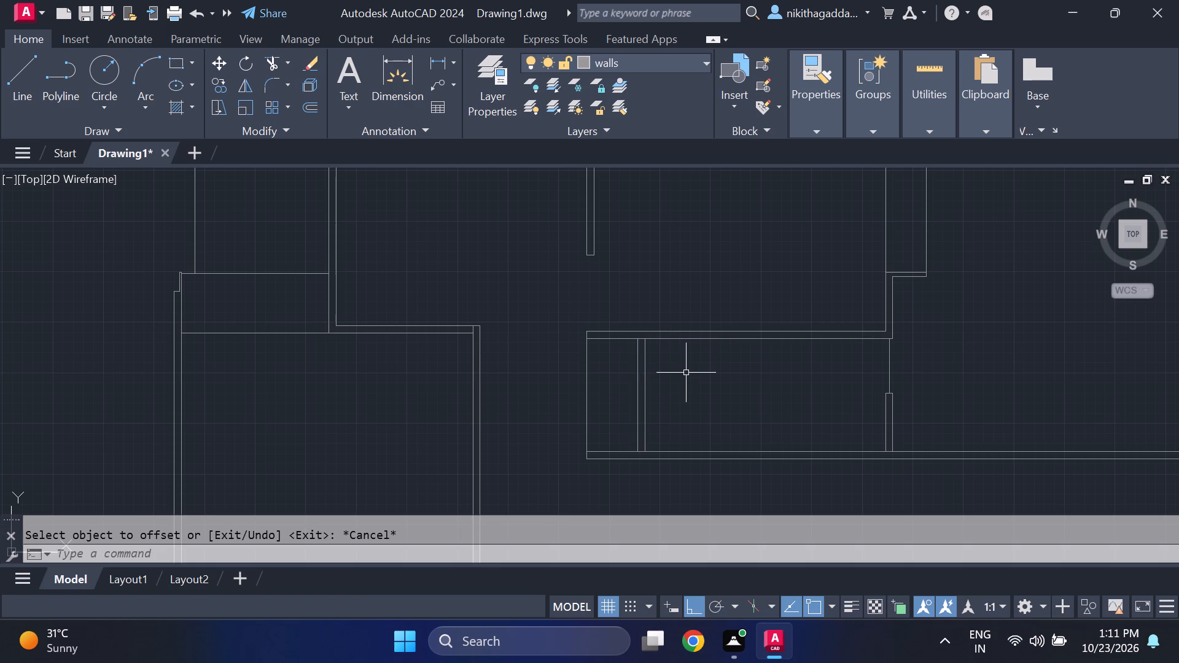
Extend the cross wall's right line up to the outer line of the narrow room's top wall.
text(ex)
key(Return)
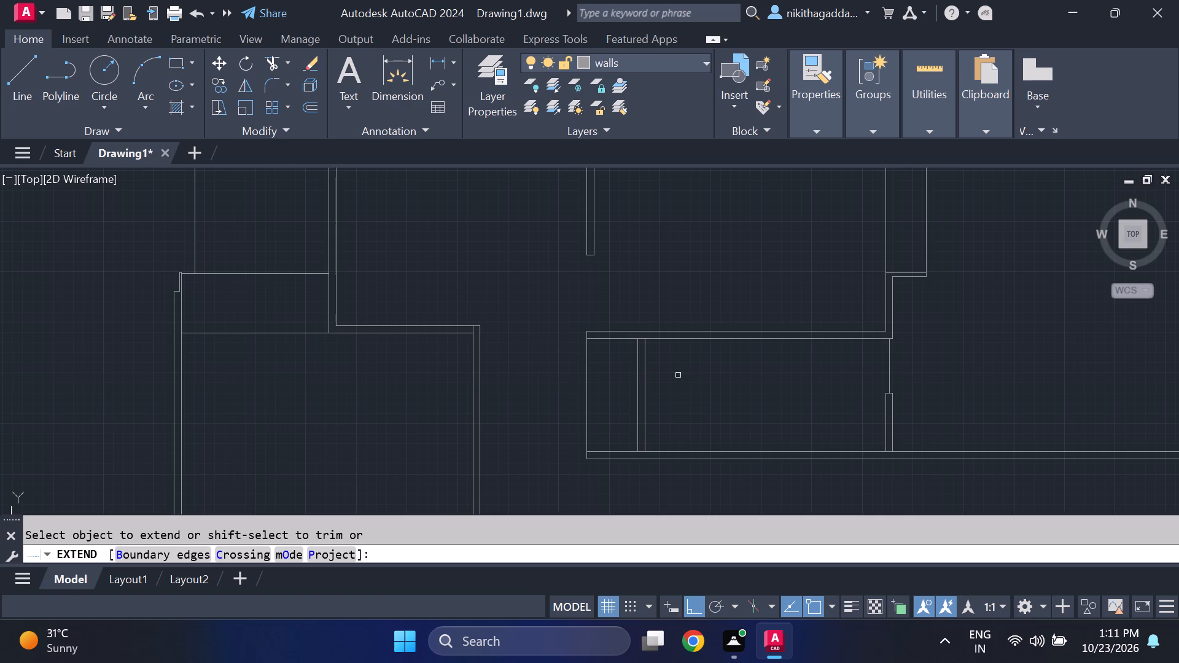
click(644, 368)
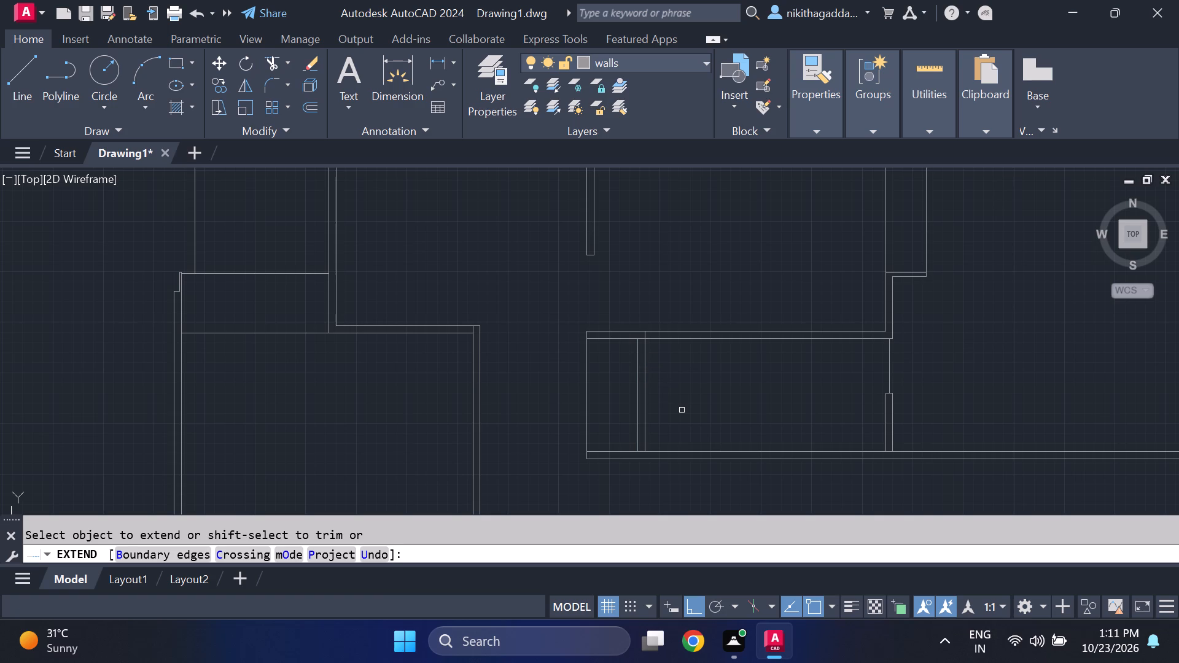
key(Escape)
Trim the inner lines of the narrow room's top and bottom walls between the two lines of the cross wall.
text(tr)
key(Return)
scroll(625, 349, up, 3)
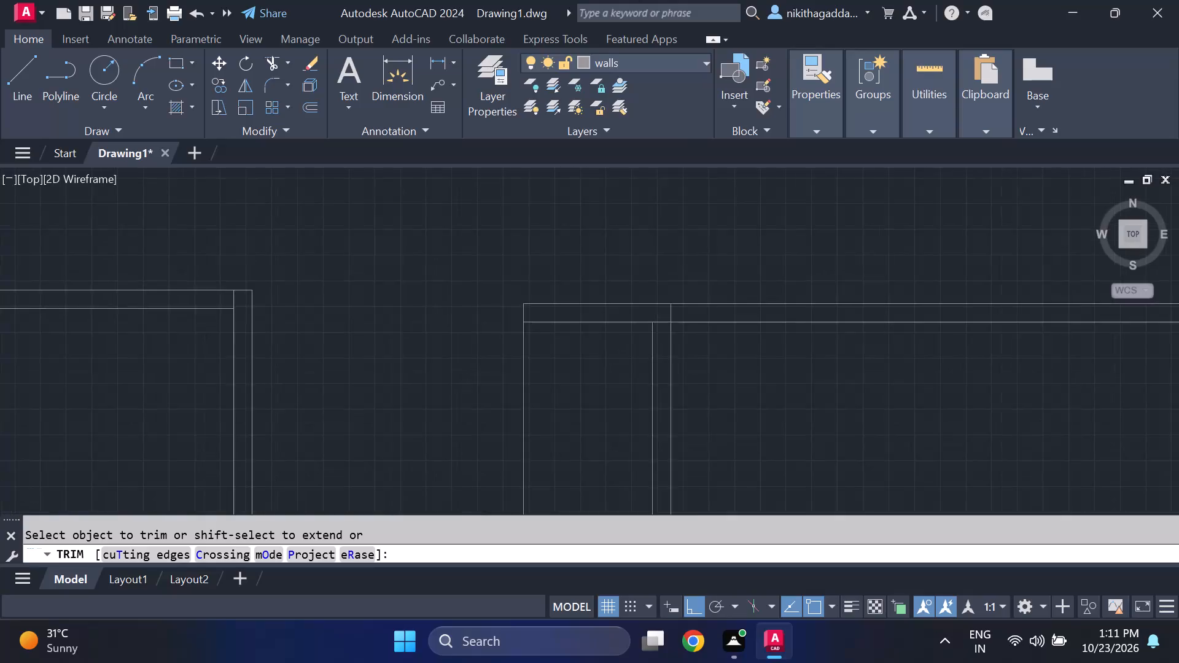
click(685, 304)
scroll(680, 348, down, 3)
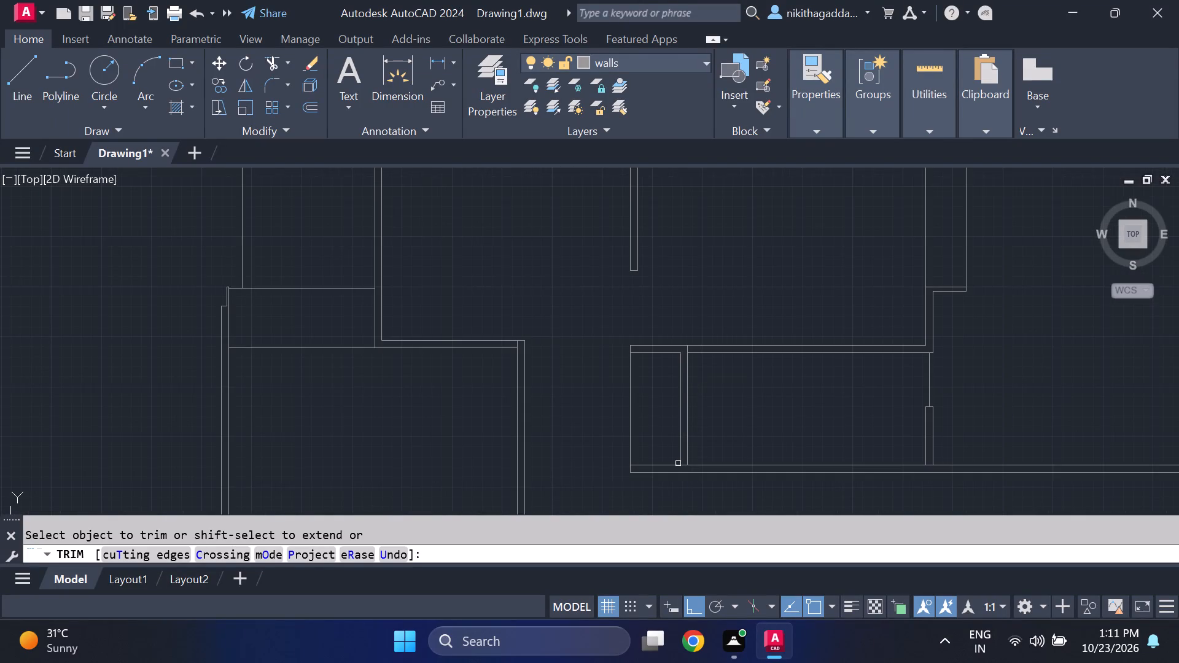
middle_drag(680, 469, 678, 379)
scroll(685, 382, up, 3)
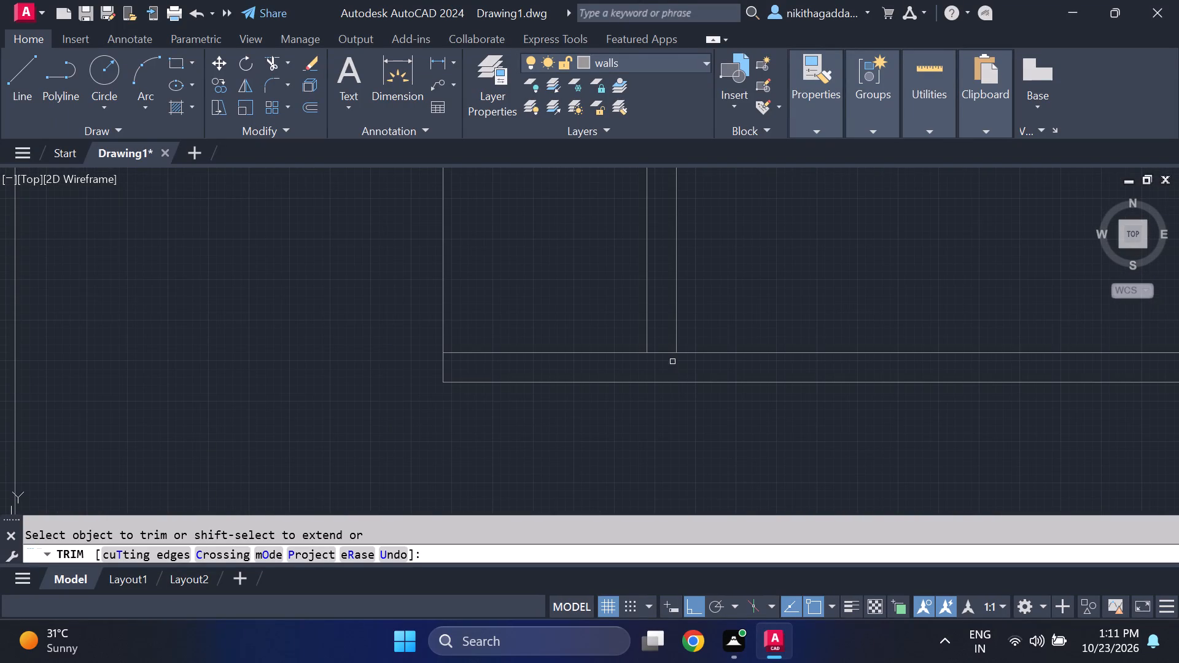
scroll(663, 346, up, 2)
click(653, 366)
scroll(796, 283, down, 5)
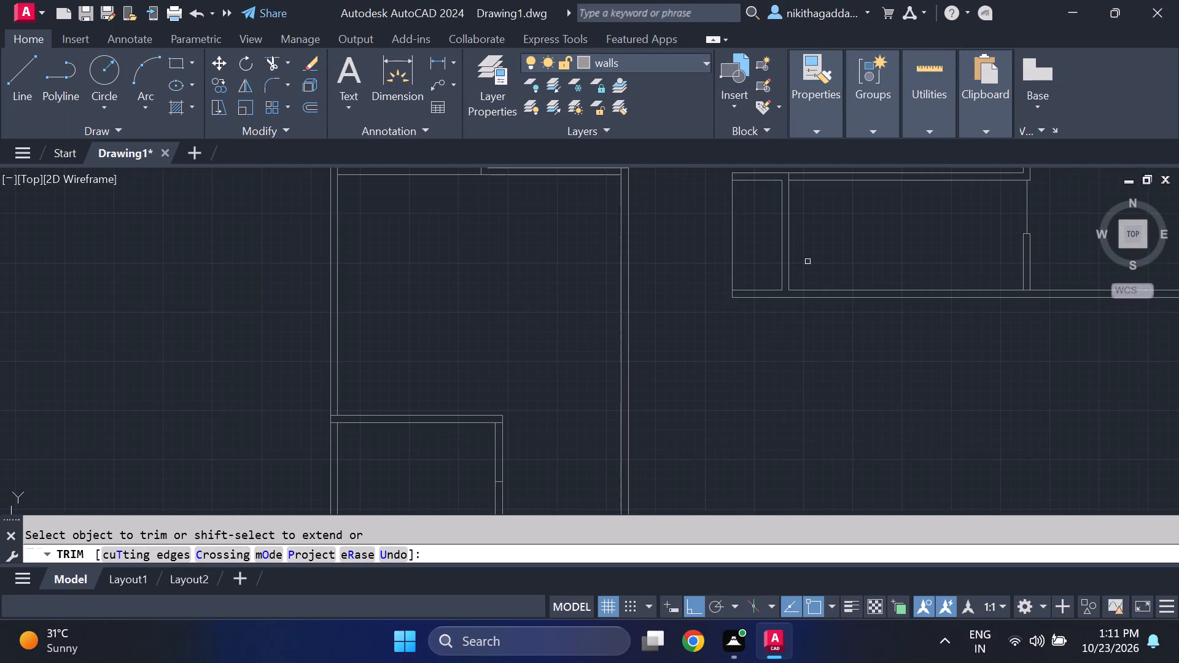
middle_drag(803, 260, 596, 436)
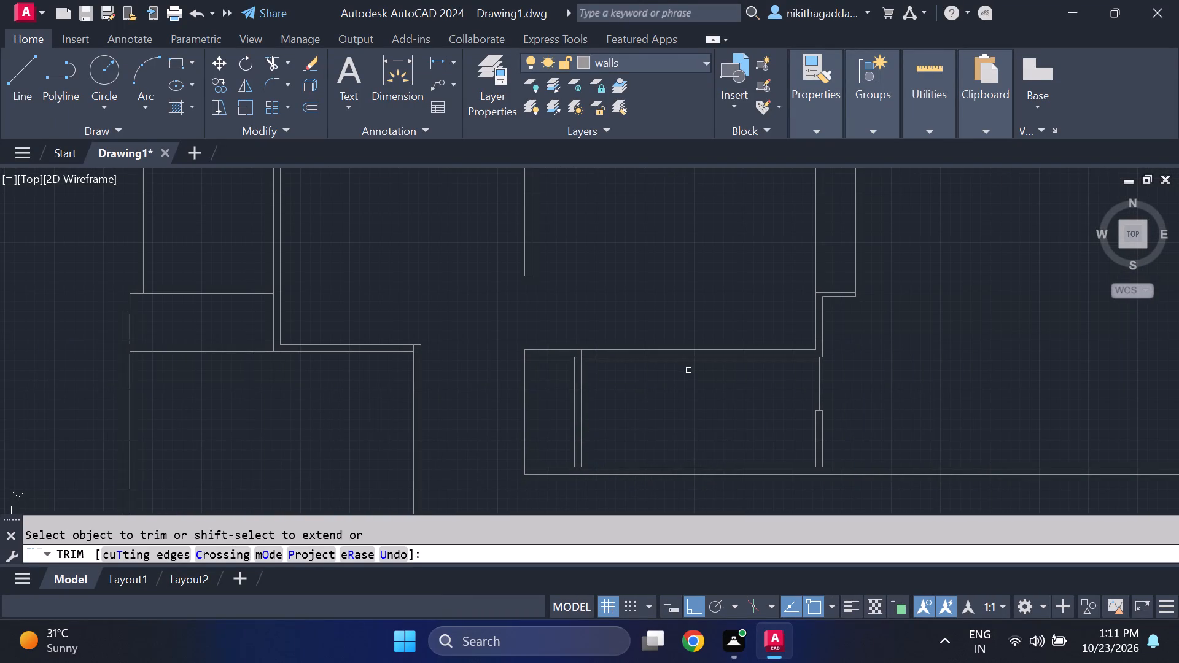
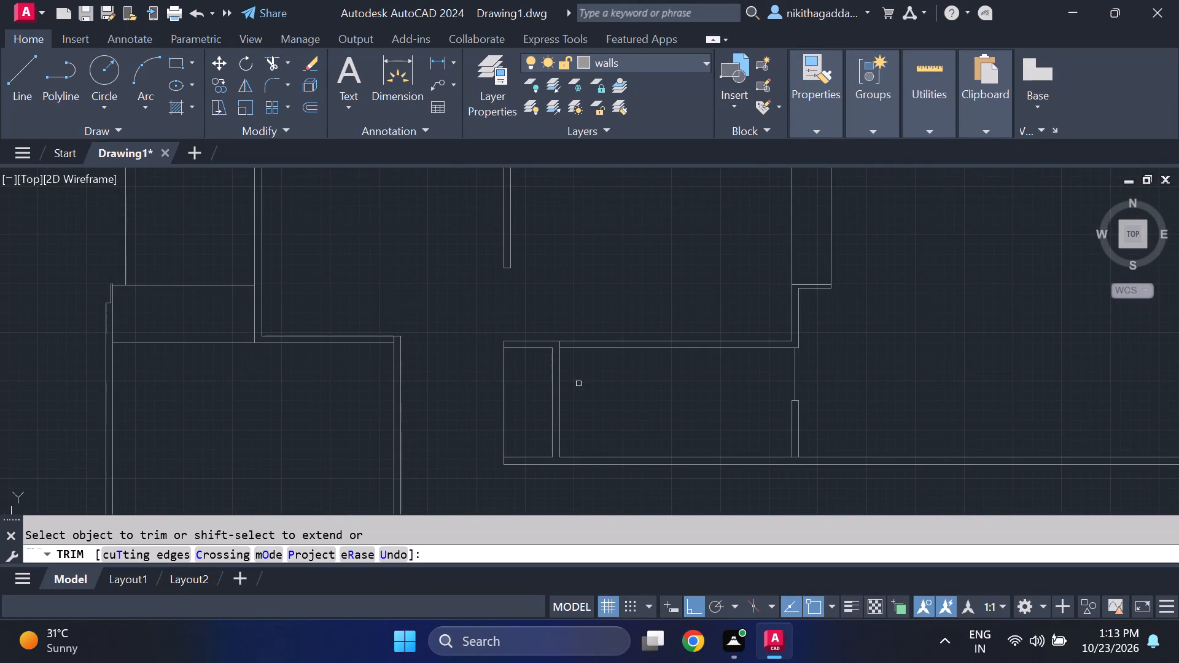
Draw a 9" wide stub wall rising about 4'-3.6" from the narrow room's bottom wall, between the cross wall and right end.
middle_drag(601, 368, 557, 400)
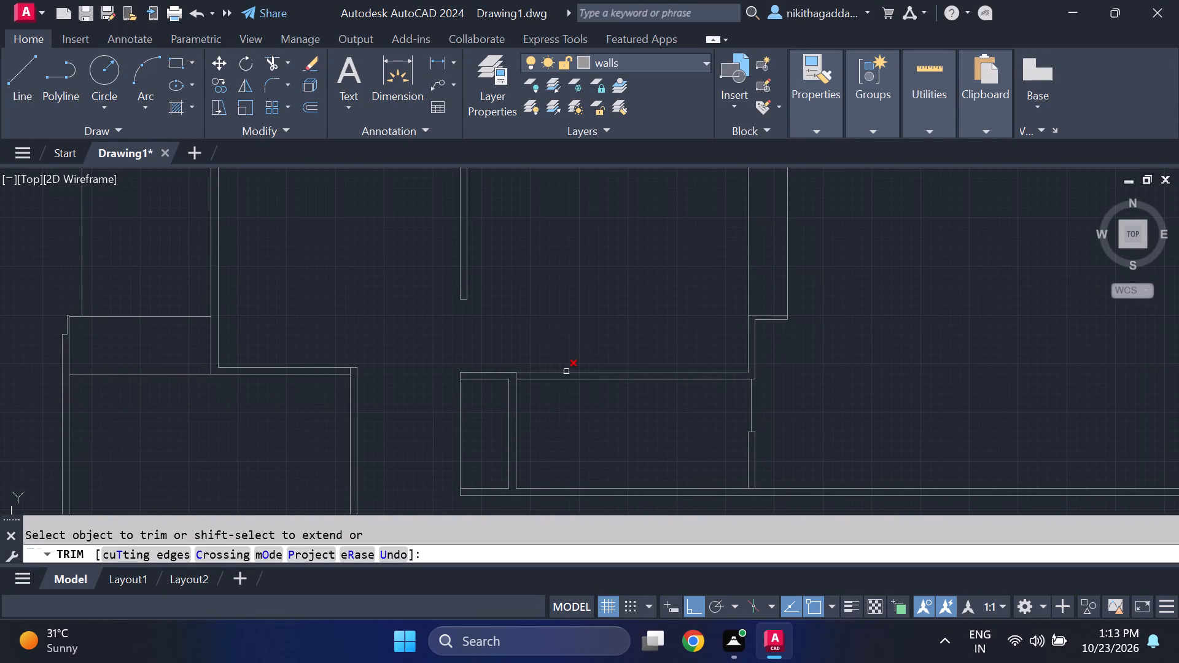
key(Escape)
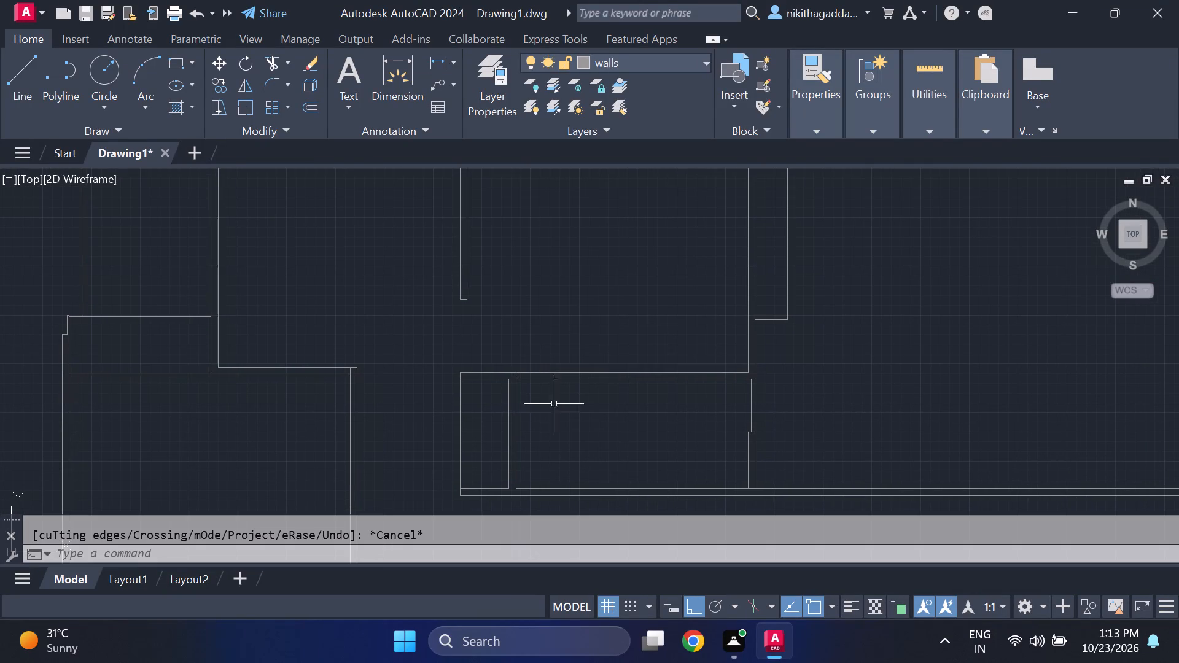
middle_drag(580, 398, 563, 382)
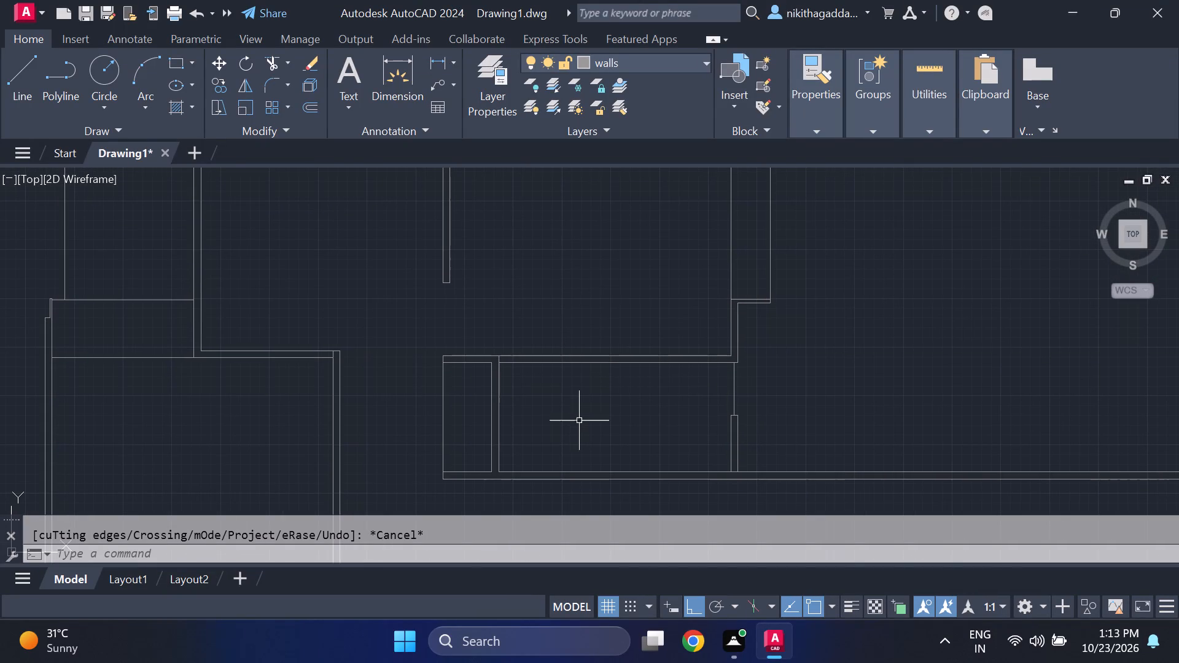
middle_drag(572, 432, 523, 444)
key(l)
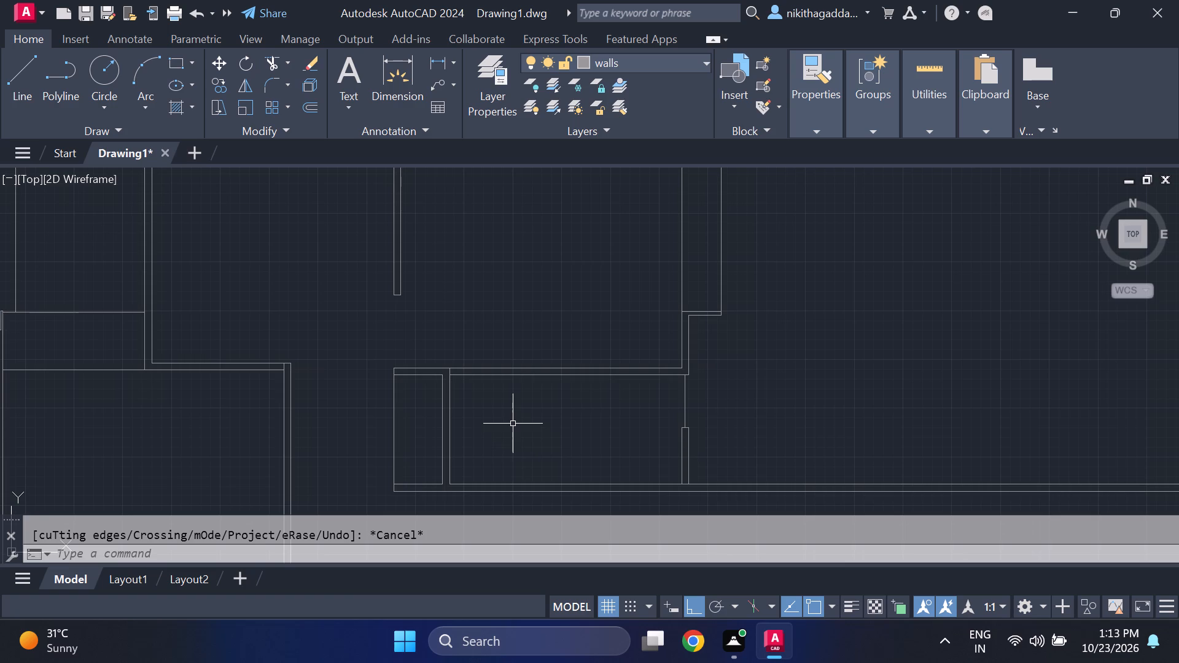
key(Return)
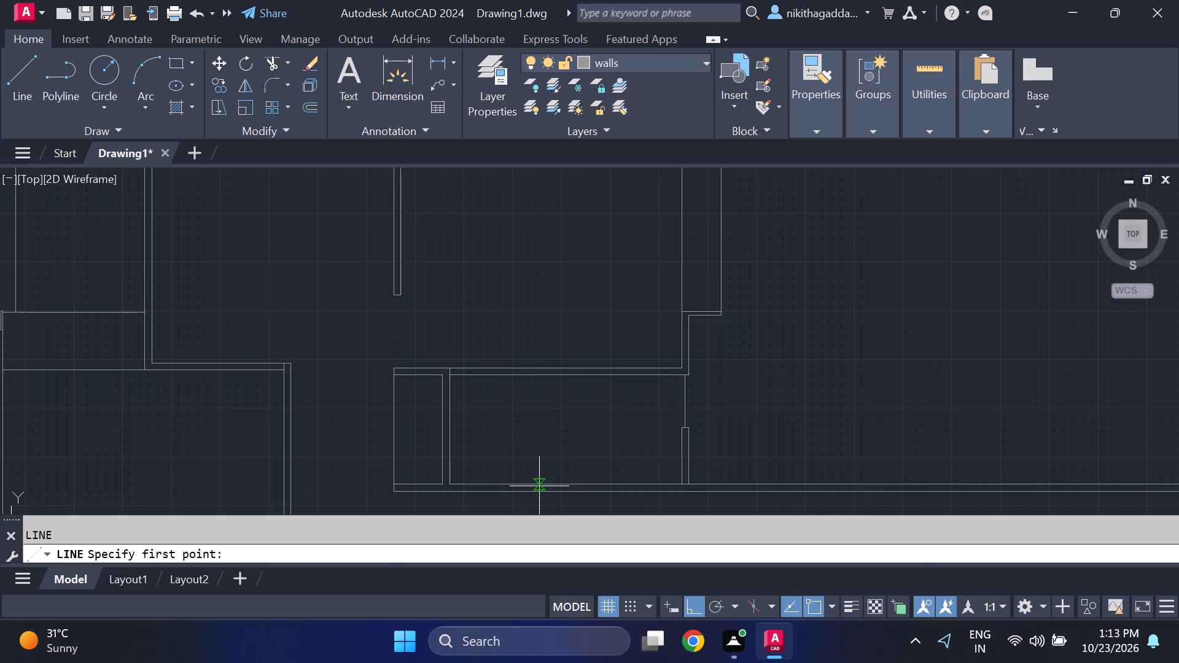
click(539, 486)
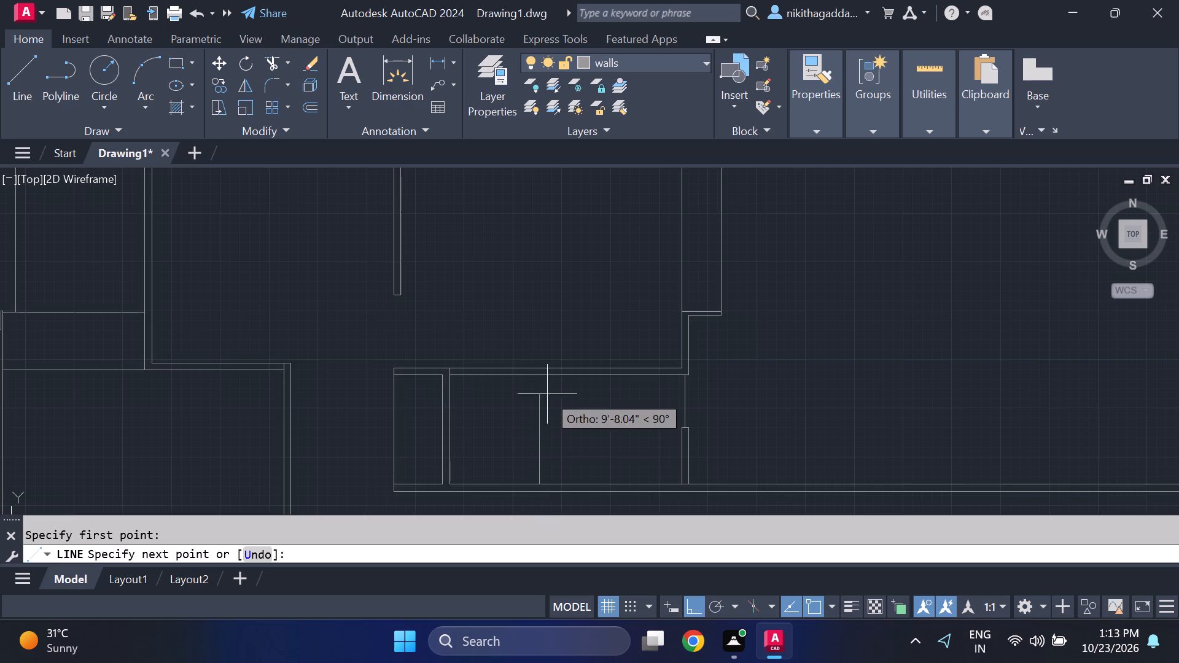
scroll(537, 443, up, 1)
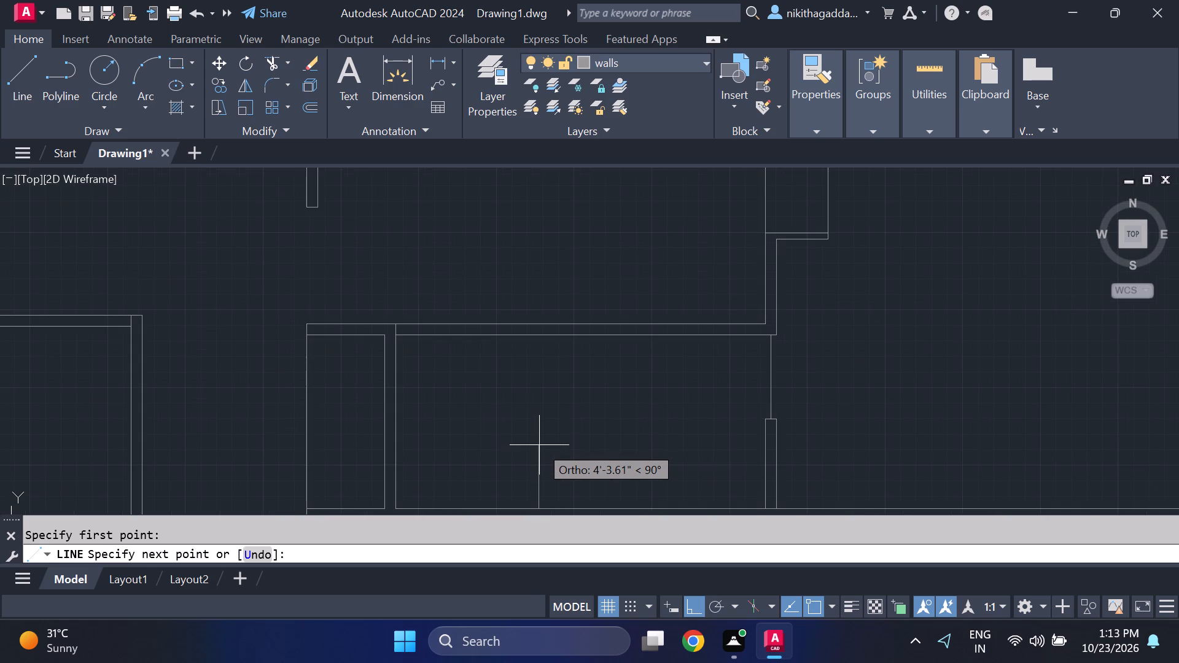
click(539, 445)
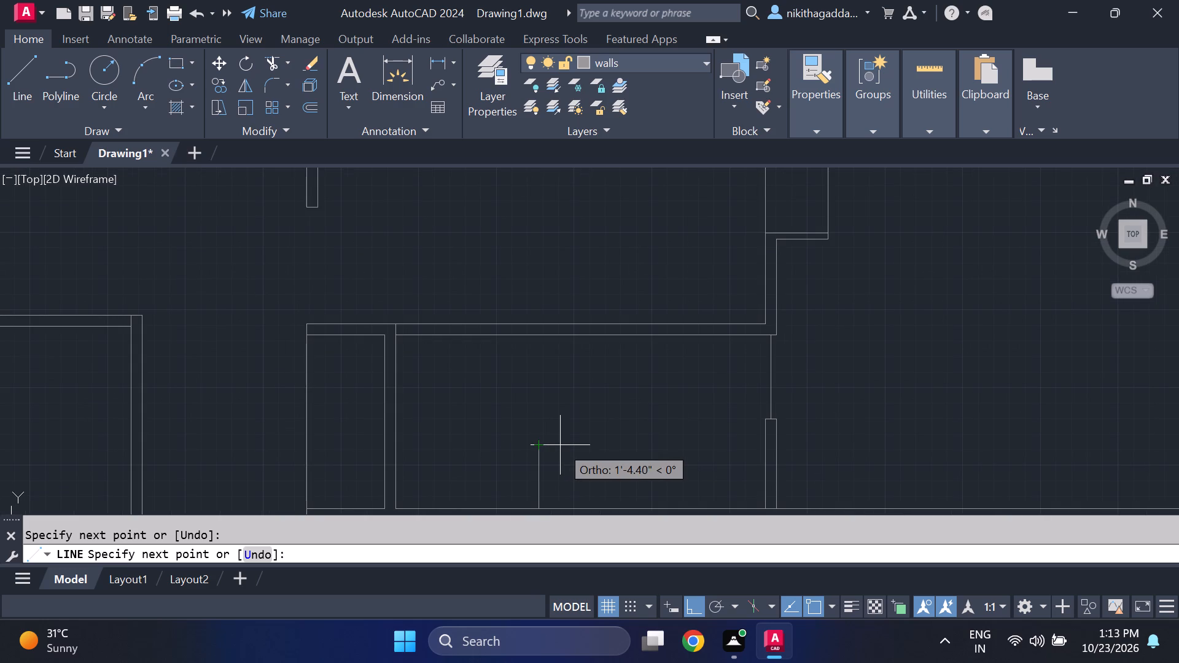
text(9")
key(Return)
middle_drag(568, 523, 564, 422)
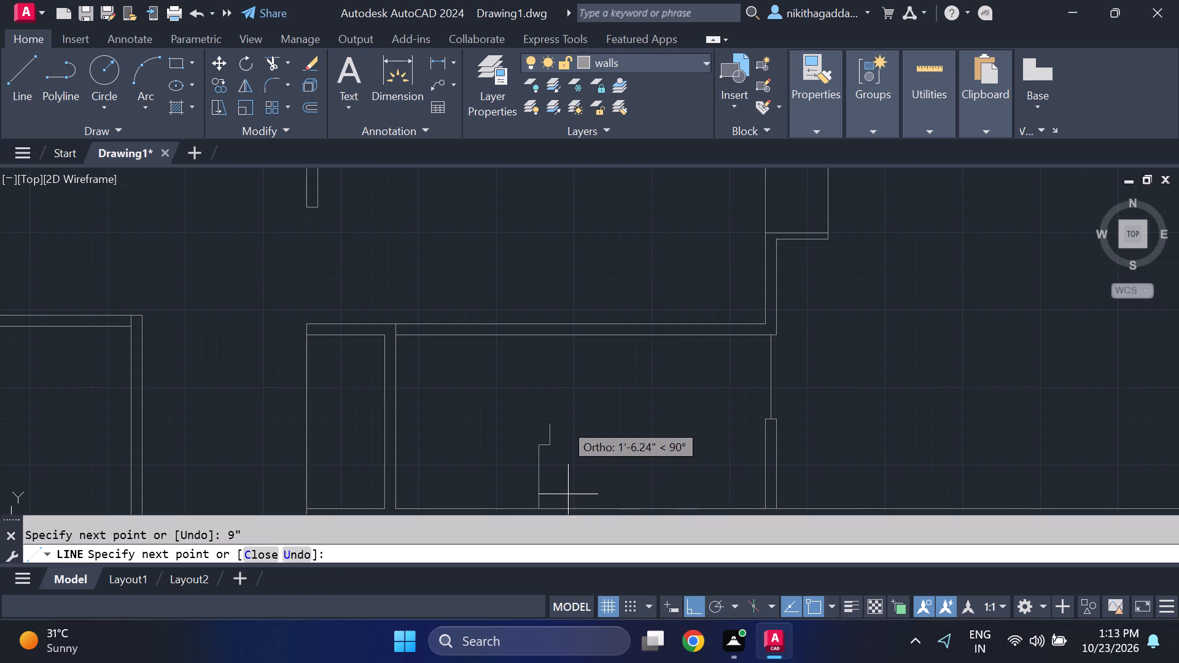
middle_drag(564, 422, 564, 414)
click(544, 511)
scroll(632, 387, down, 1)
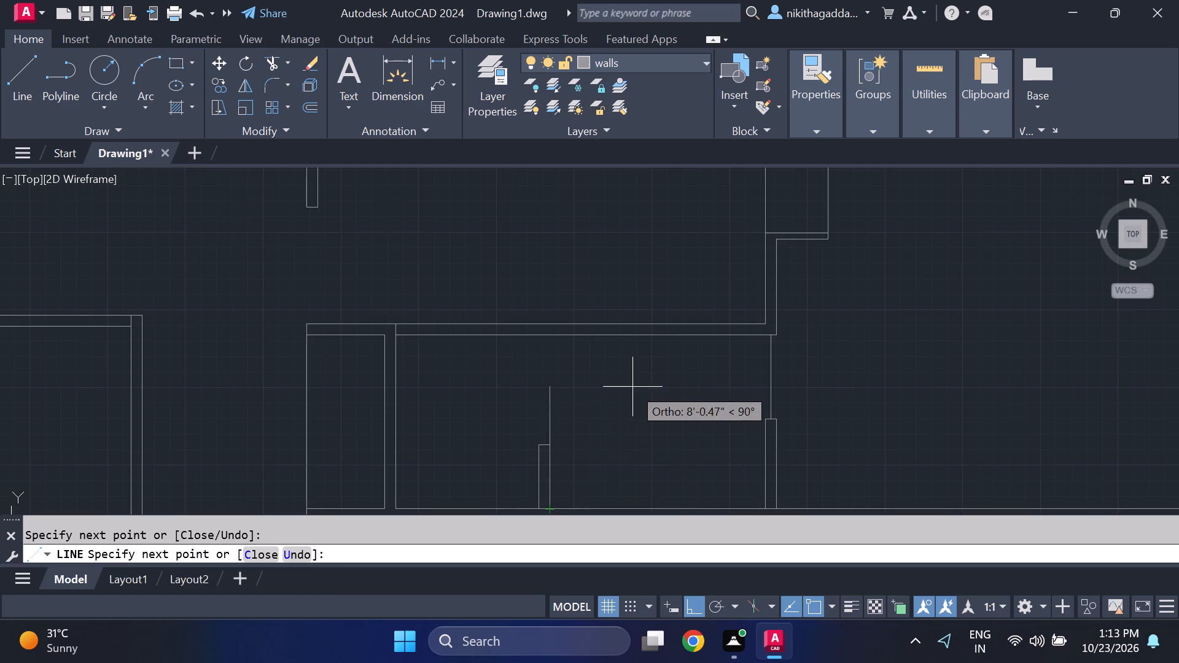
scroll(632, 387, down, 1)
key(Escape)
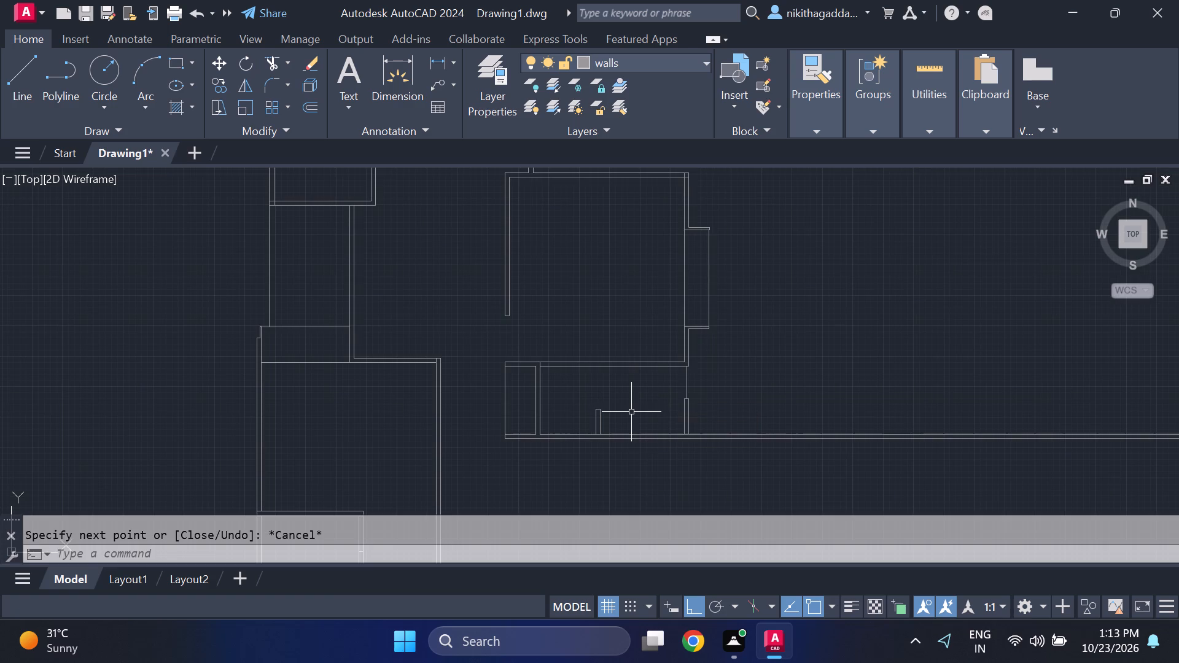
Move the new stub wall's top end line straight up, level with the top of the stub at the room's right end.
scroll(599, 406, up, 2)
click(592, 413)
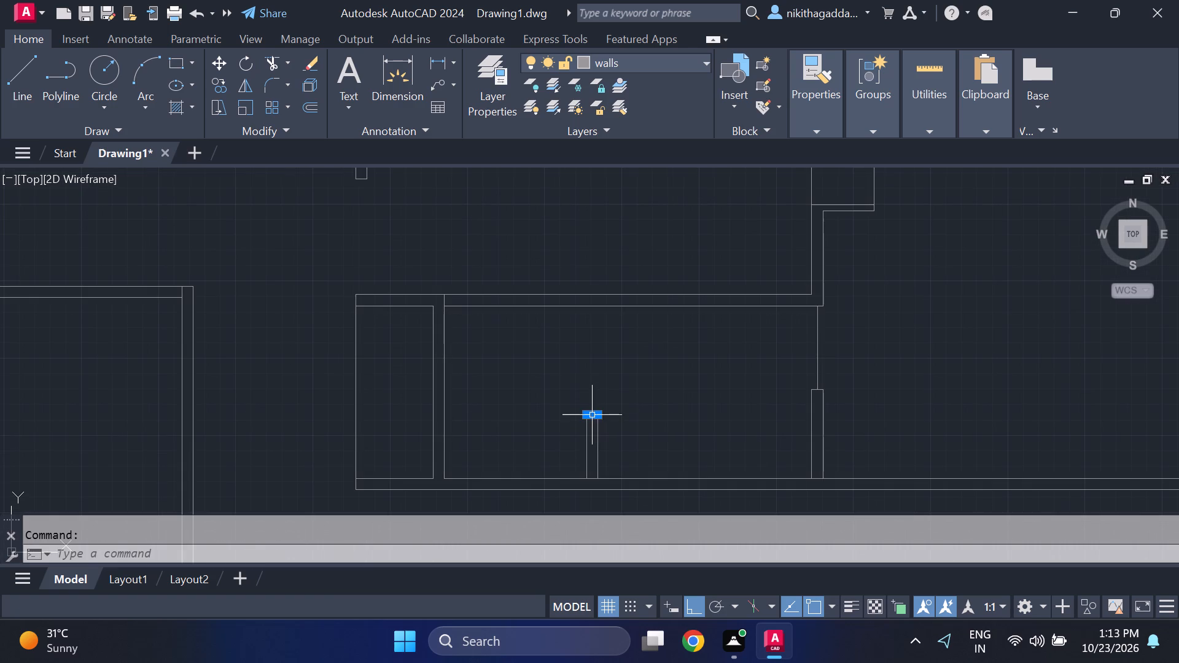
key(m)
key(Return)
scroll(633, 405, up, 2)
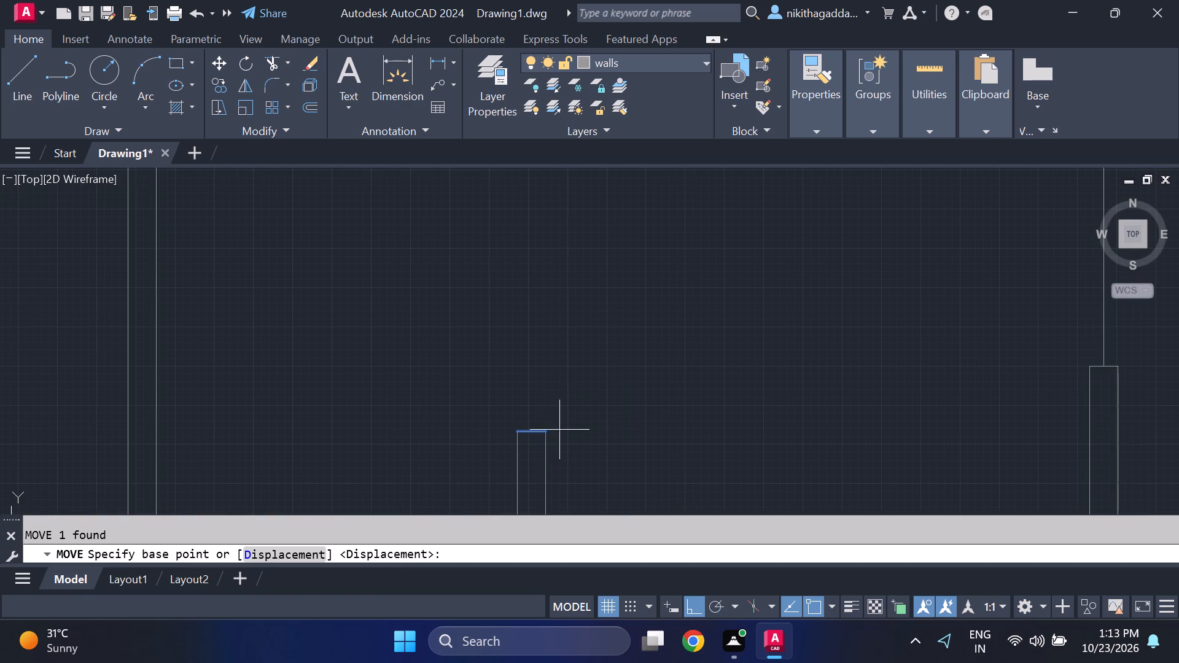
click(543, 438)
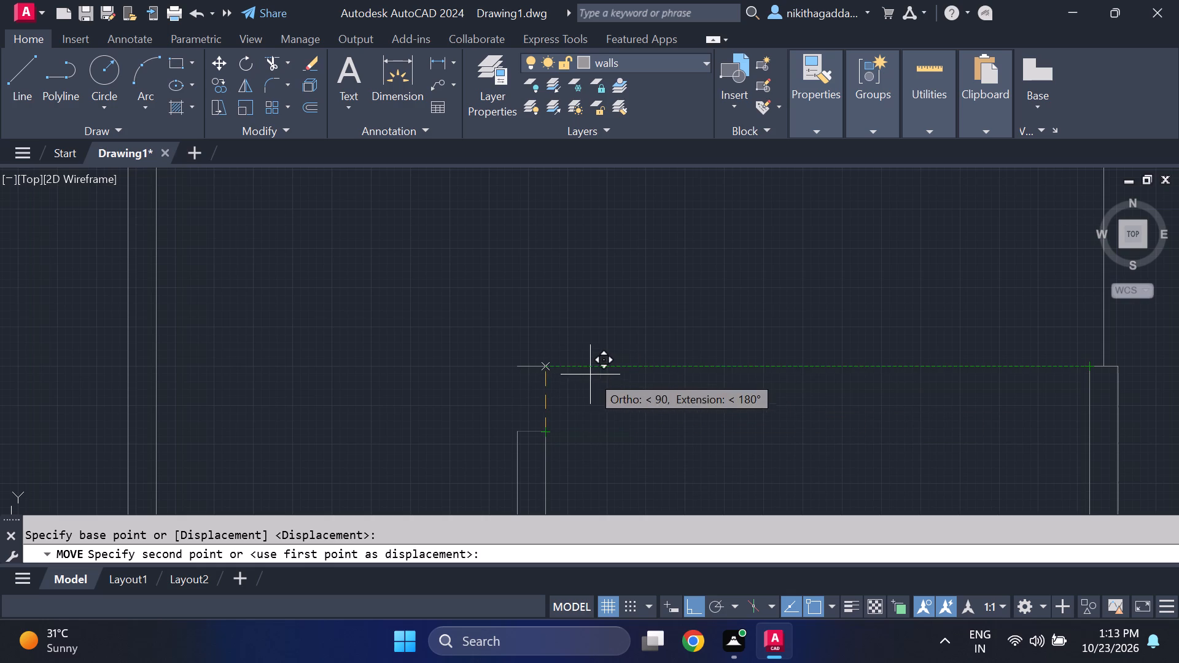
click(547, 366)
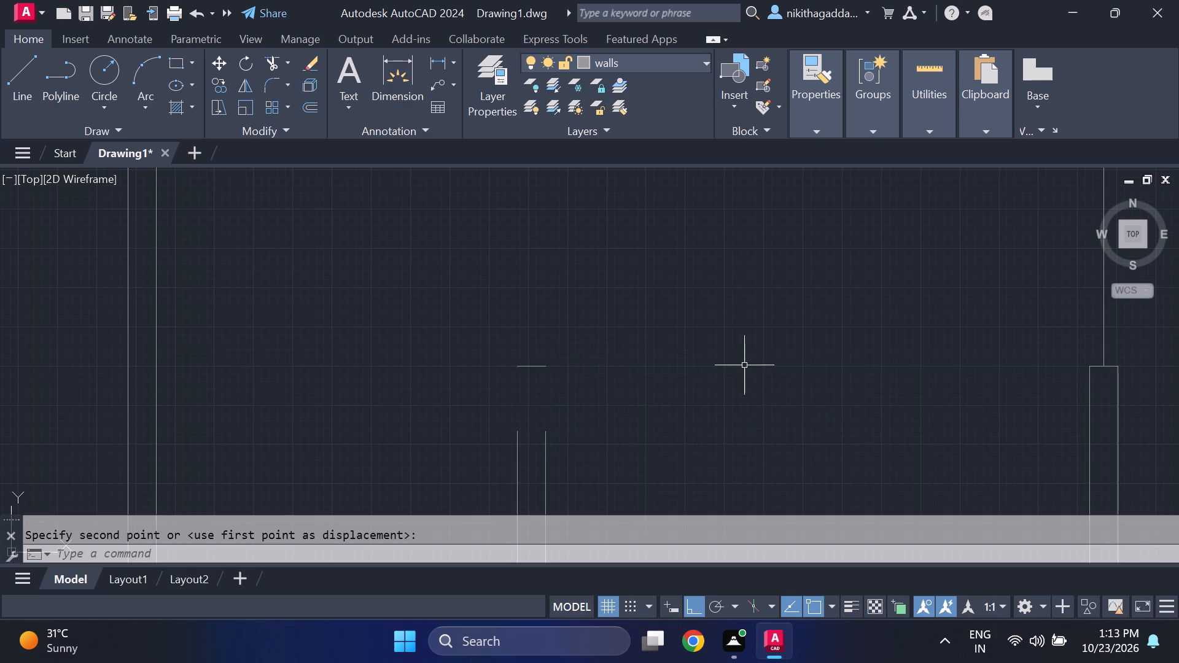
Extend both vertical lines of the new stub wall up to its moved end line.
text(ex)
key(Return)
drag(590, 437, 526, 448)
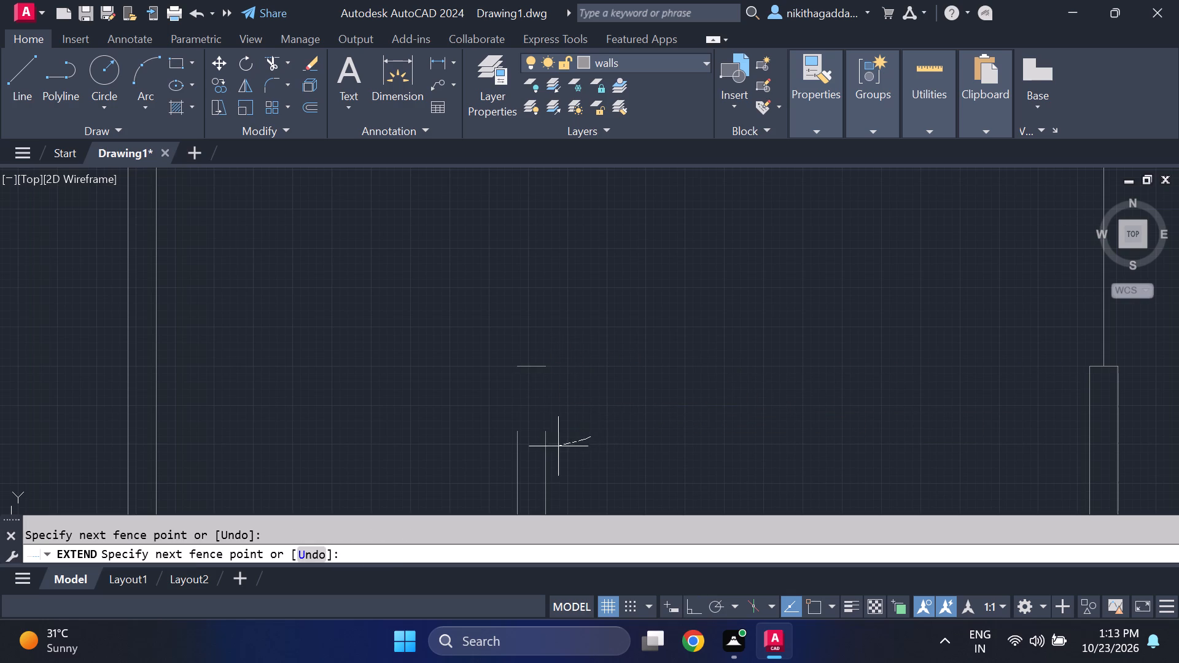
drag(526, 448, 367, 400)
scroll(518, 305, down, 5)
scroll(537, 303, up, 1)
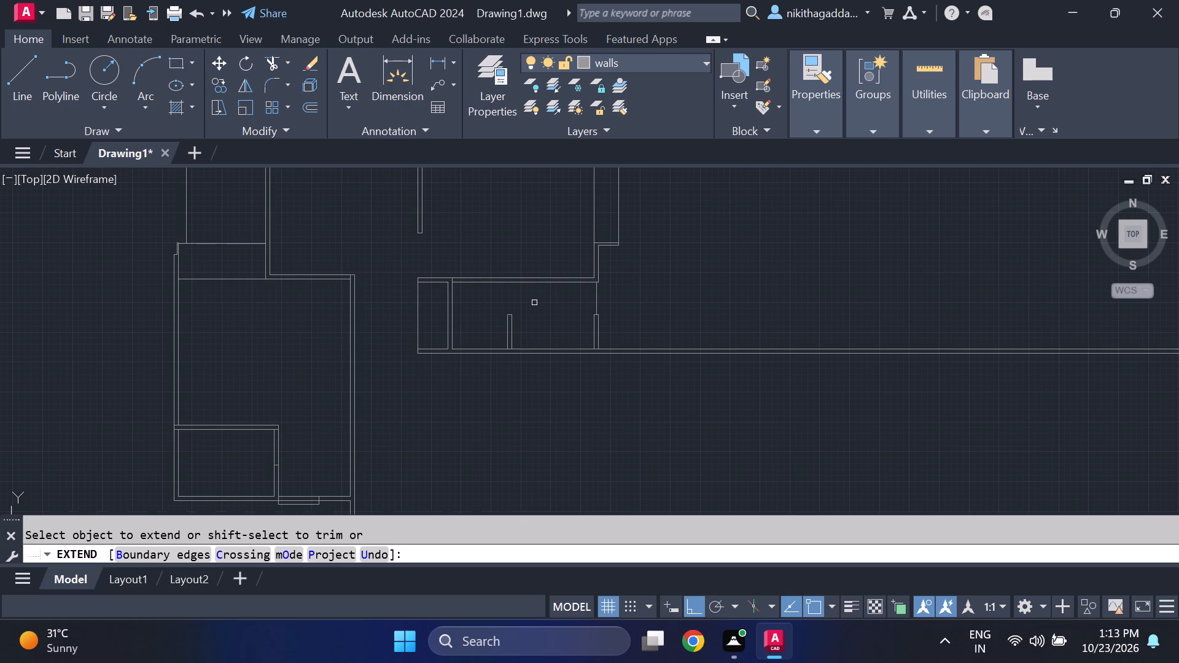
key(Escape)
Examine the floor plan around the narrow room, the lower-left rooms and the long walls running beyond them.
middle_drag(534, 303, 549, 303)
scroll(563, 339, up, 1)
scroll(573, 392, down, 2)
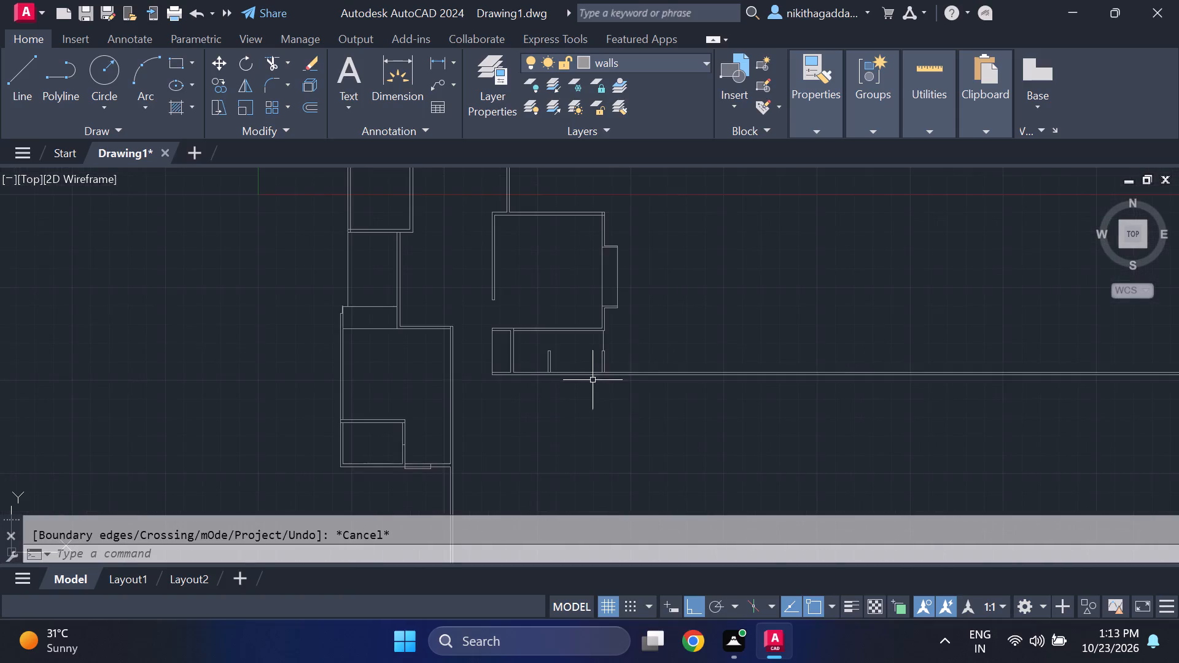
middle_drag(644, 395, 626, 343)
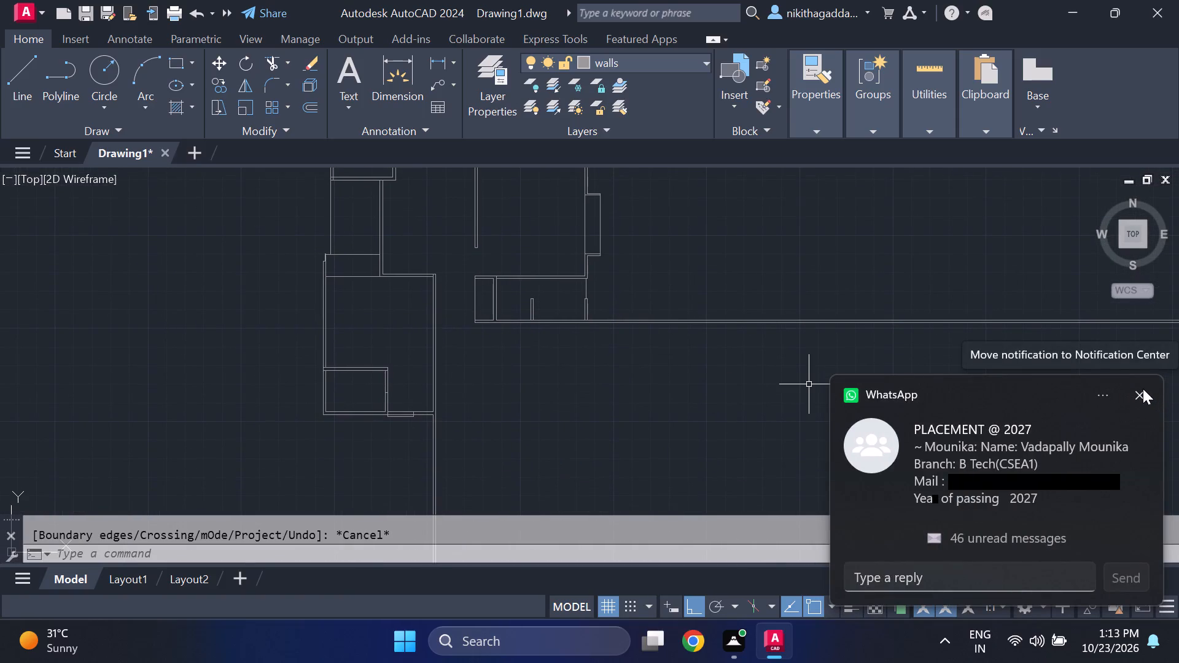
click(1143, 389)
scroll(701, 388, down, 1)
scroll(568, 347, up, 3)
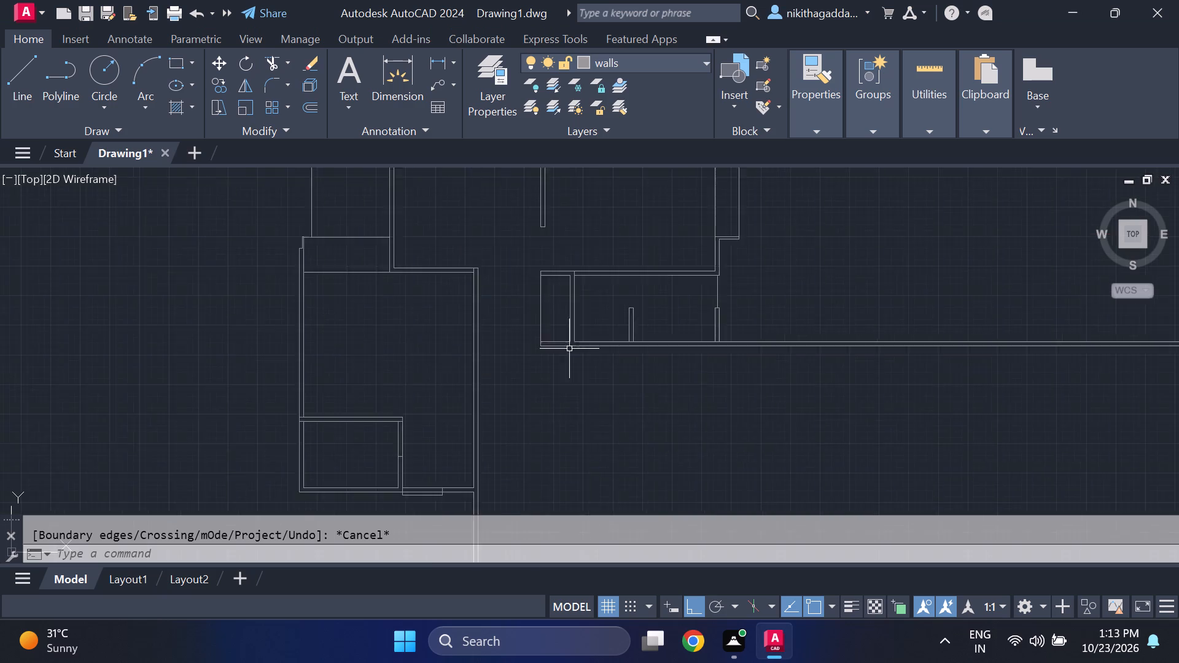
scroll(671, 438, down, 2)
middle_drag(660, 436, 739, 453)
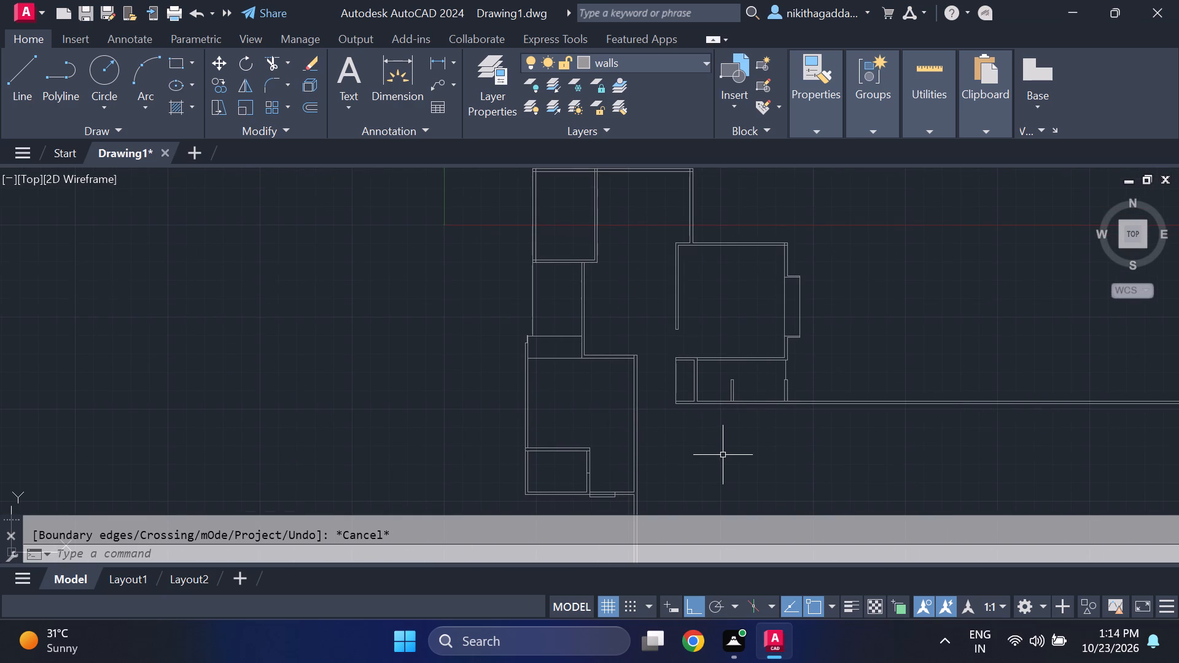
middle_drag(716, 450, 735, 480)
scroll(733, 465, down, 1)
middle_drag(738, 477, 706, 427)
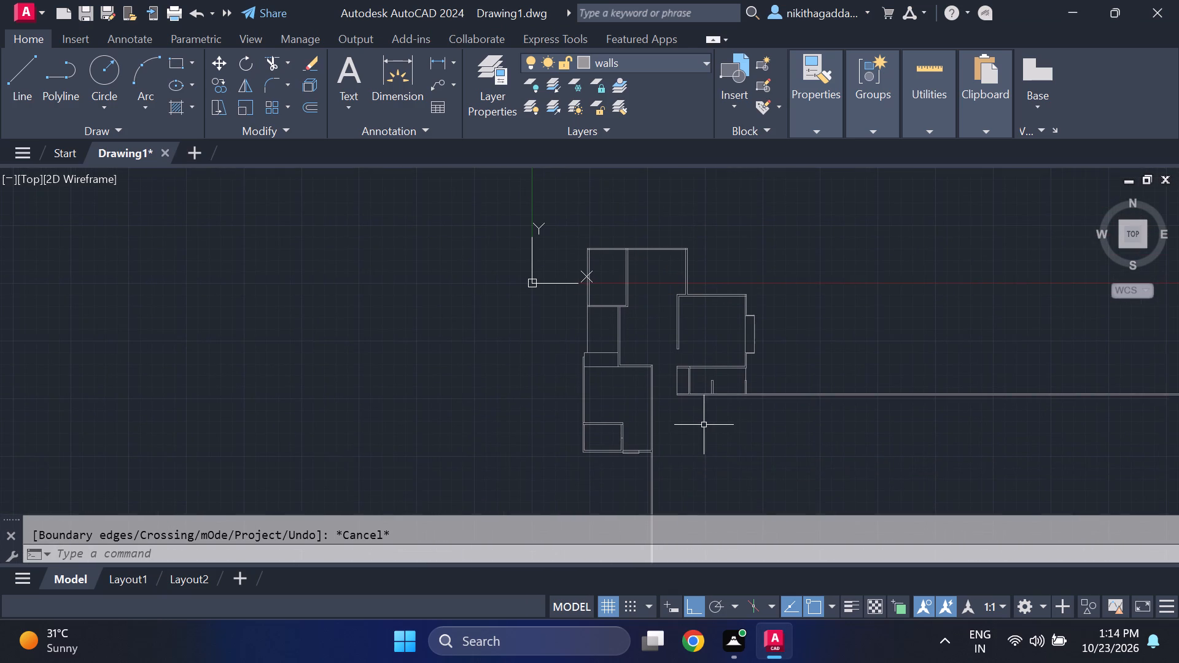
scroll(708, 434, up, 1)
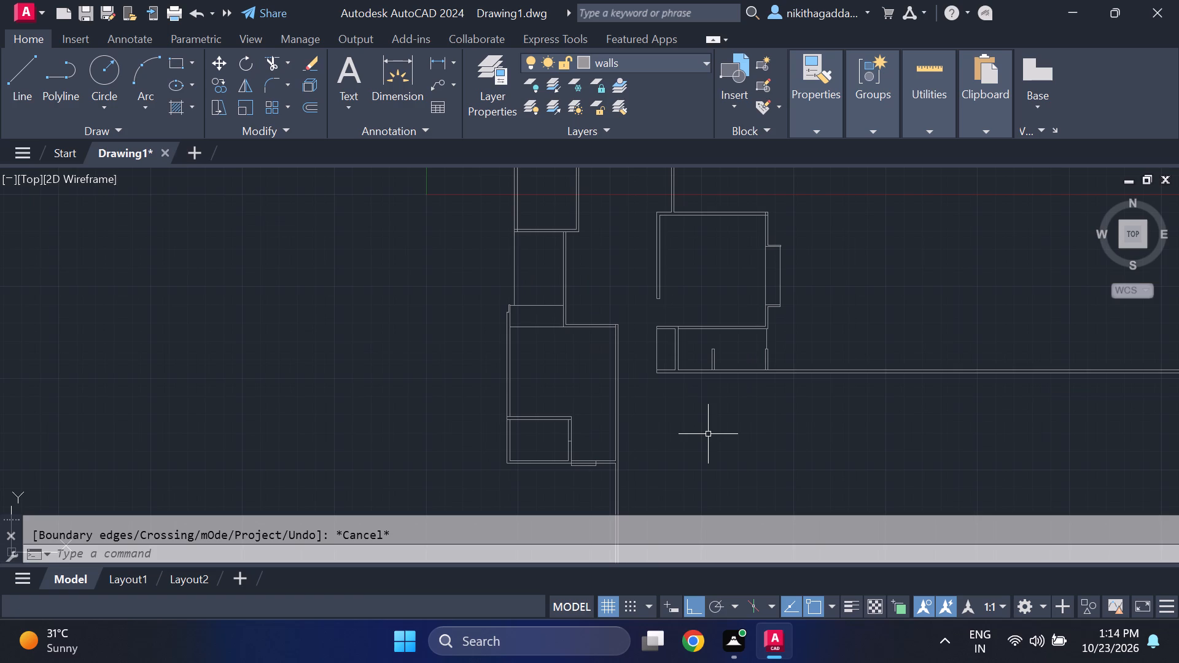
middle_click(706, 431)
middle_drag(707, 427, 715, 409)
scroll(715, 414, up, 2)
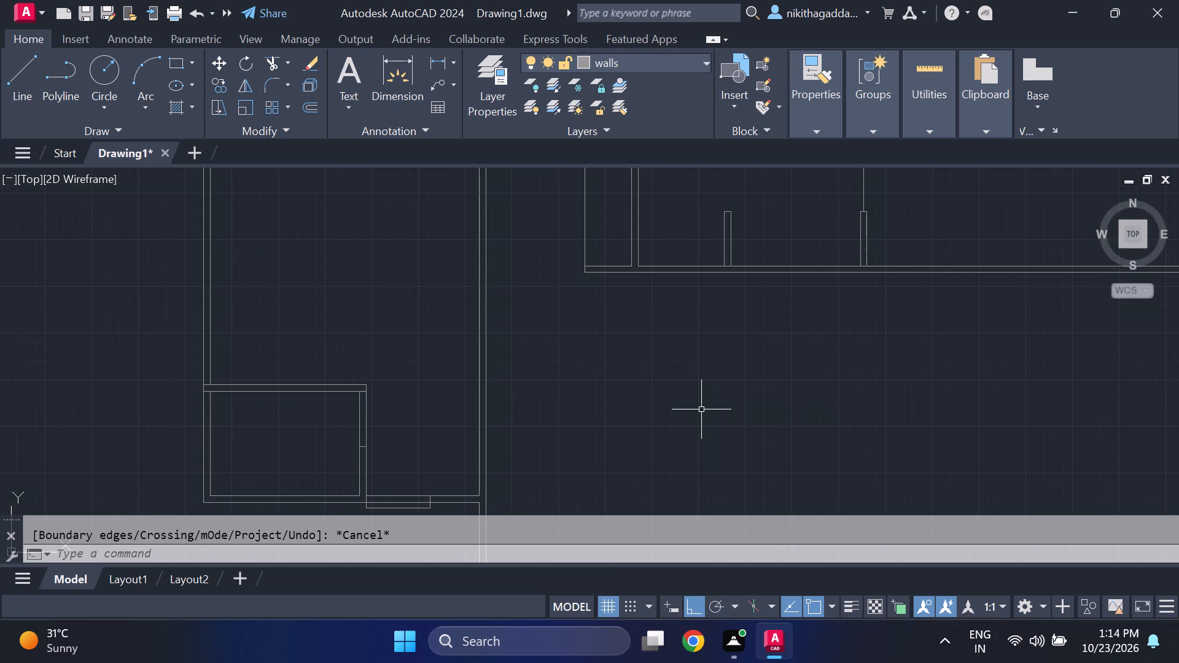
middle_drag(701, 409, 523, 459)
scroll(564, 419, down, 3)
scroll(521, 401, up, 2)
middle_drag(566, 428, 502, 385)
middle_drag(577, 394, 607, 379)
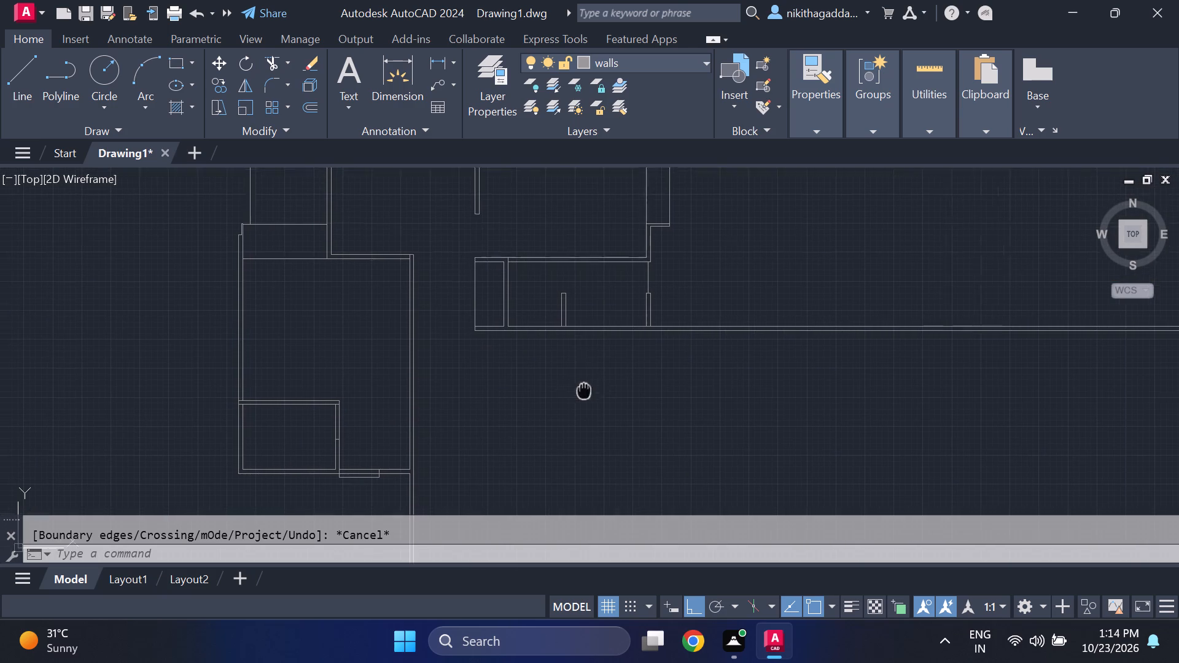
middle_drag(607, 379, 715, 297)
scroll(695, 319, up, 1)
scroll(677, 326, down, 2)
scroll(473, 390, up, 1)
middle_click(517, 404)
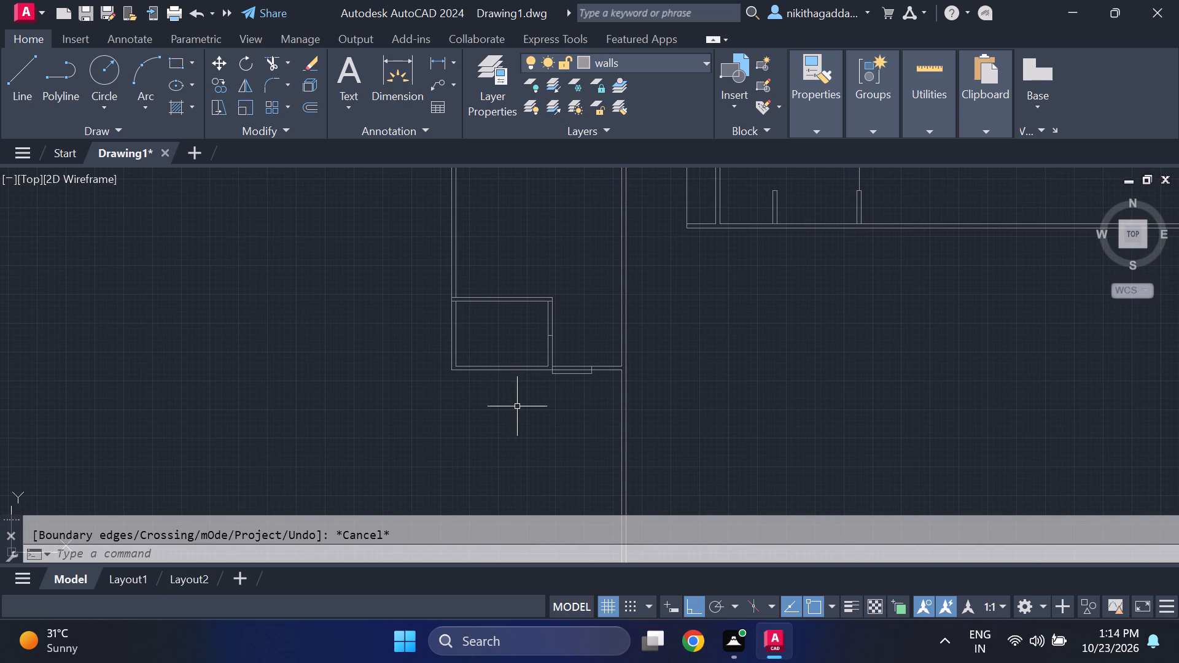
middle_drag(517, 406, 558, 429)
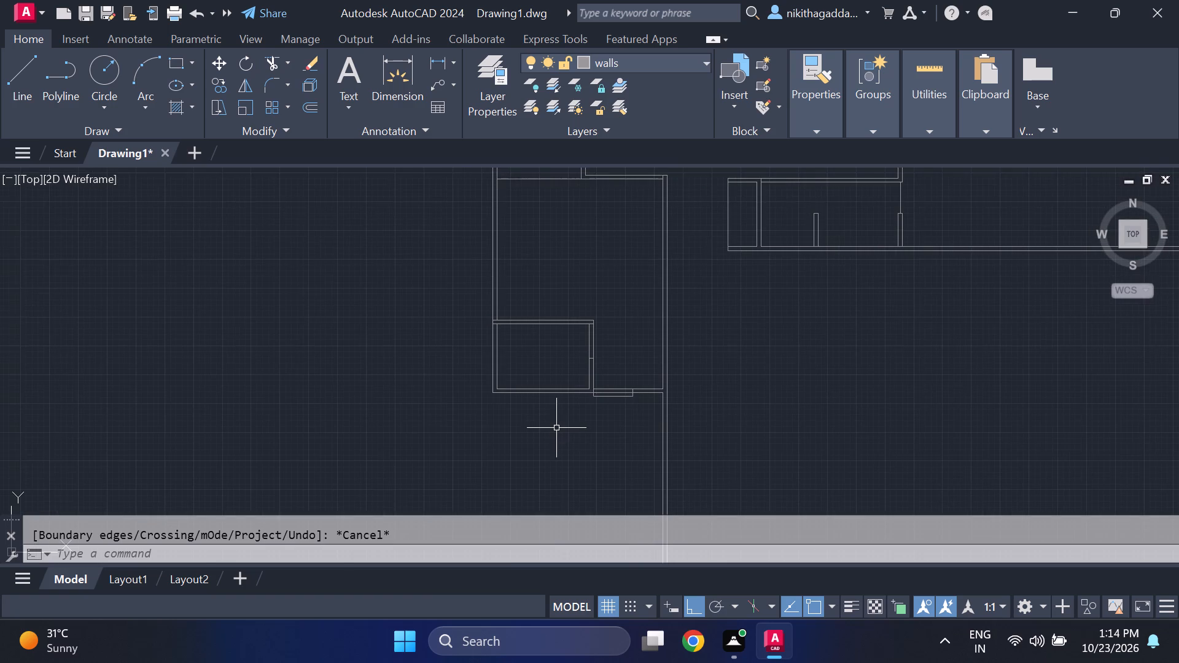
scroll(555, 428, up, 1)
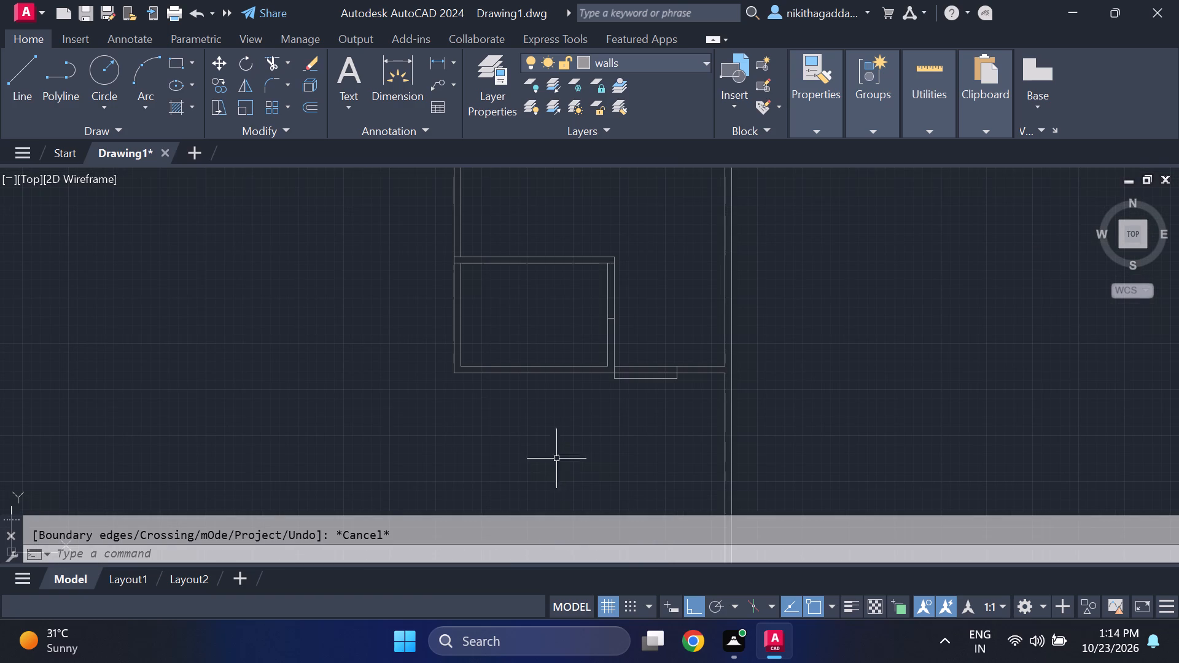
scroll(549, 440, down, 2)
scroll(549, 440, up, 2)
middle_drag(562, 451, 575, 471)
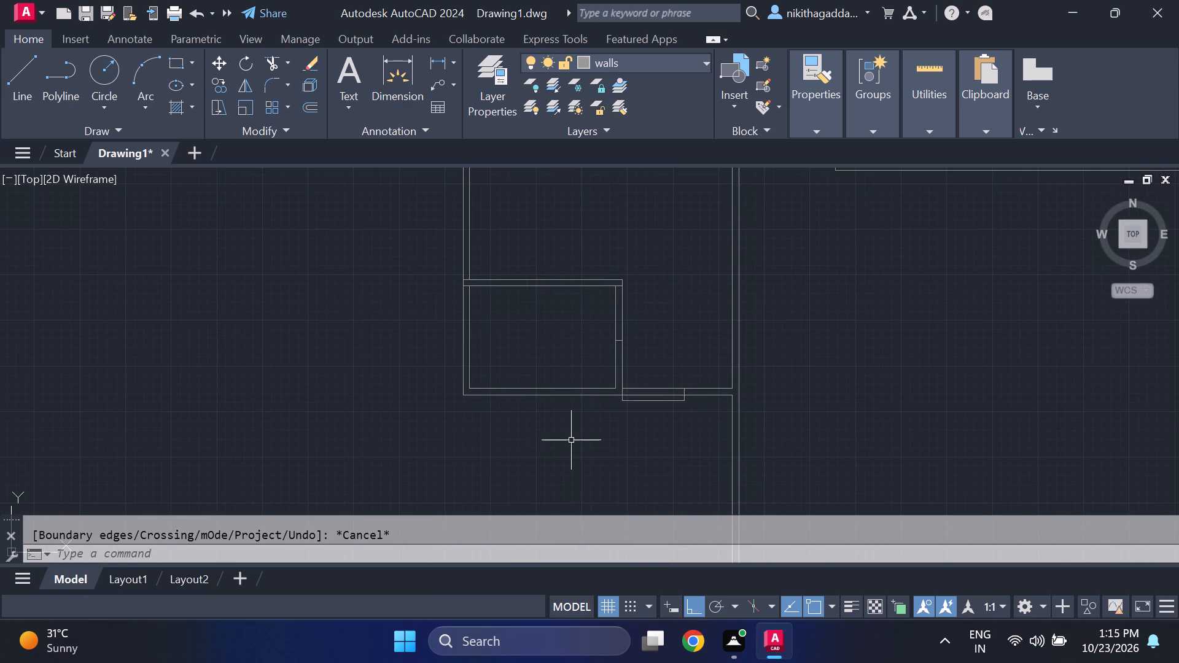
scroll(572, 440, down, 1)
Draw a short line across the long vertical wall, a little below the lower-left room's bottom wall.
key(l)
key(Return)
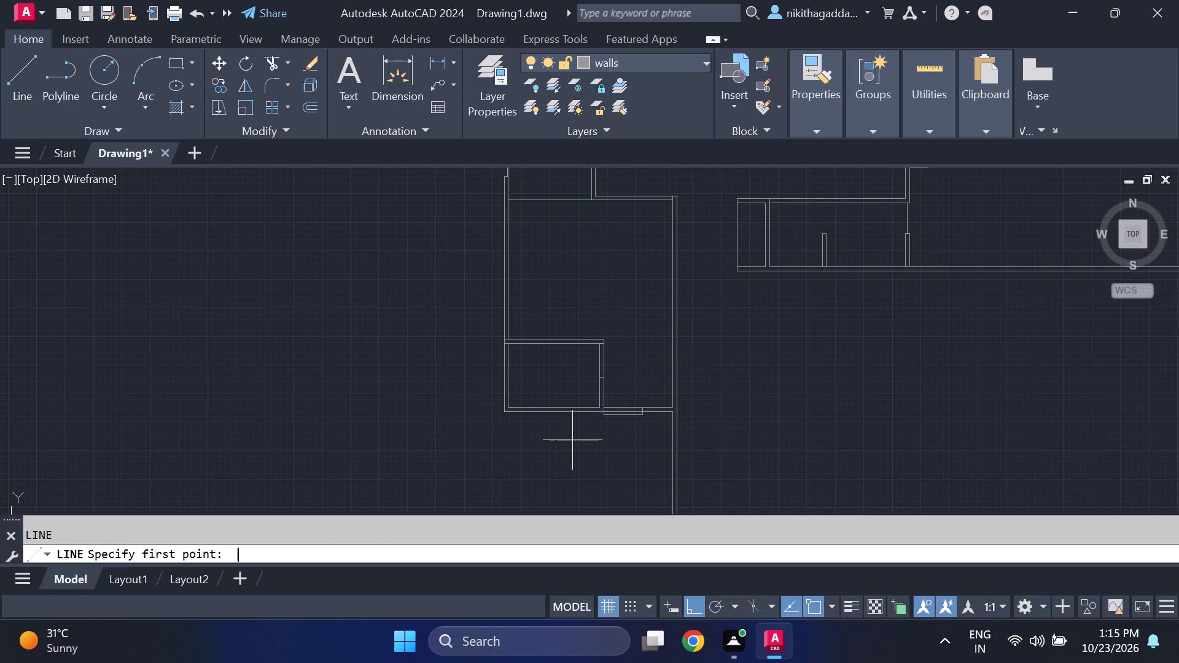
middle_drag(669, 424, 684, 354)
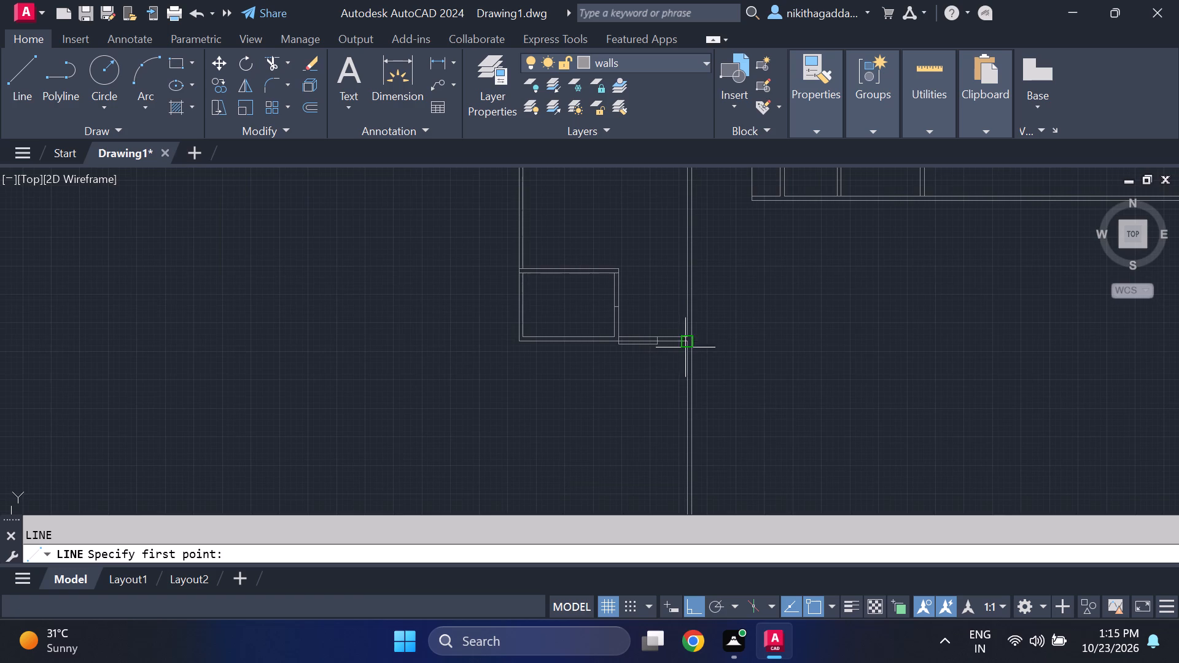
scroll(669, 391, up, 2)
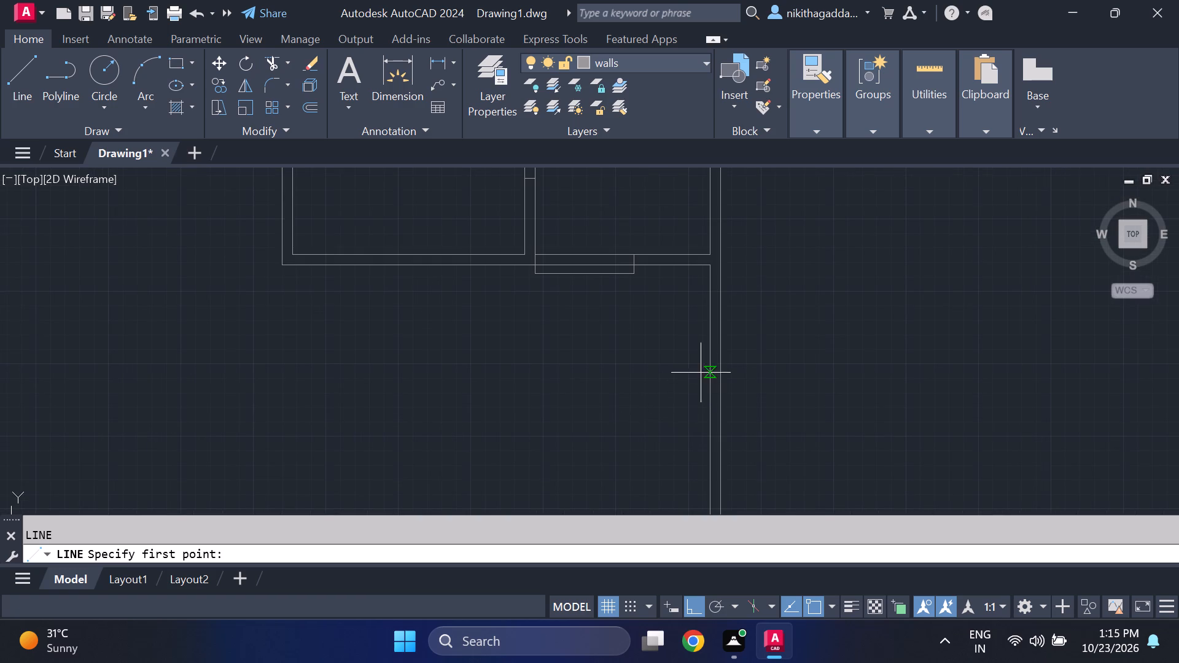
middle_drag(705, 347, 734, 471)
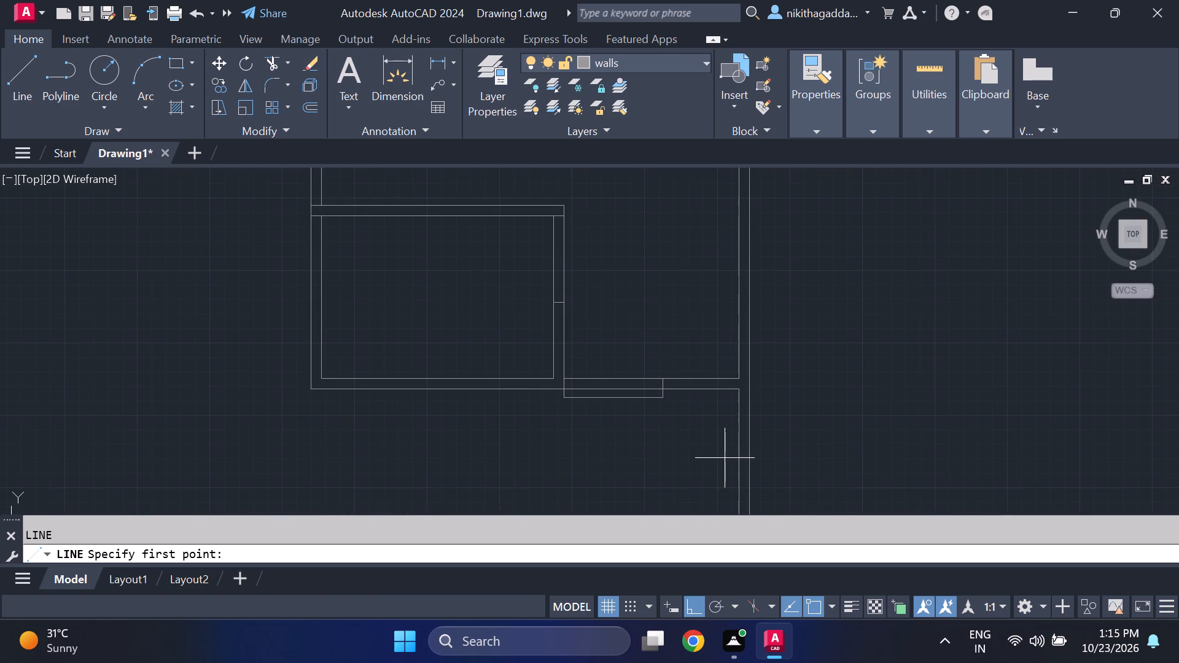
click(734, 453)
click(750, 457)
scroll(844, 396, down, 2)
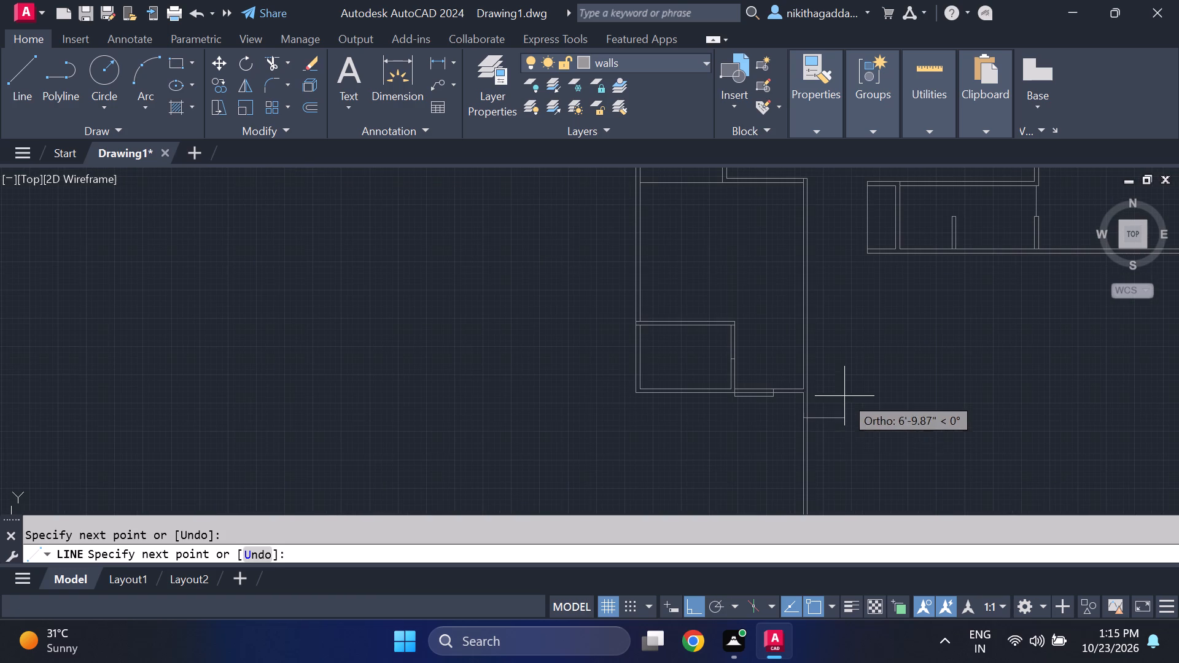
key(Escape)
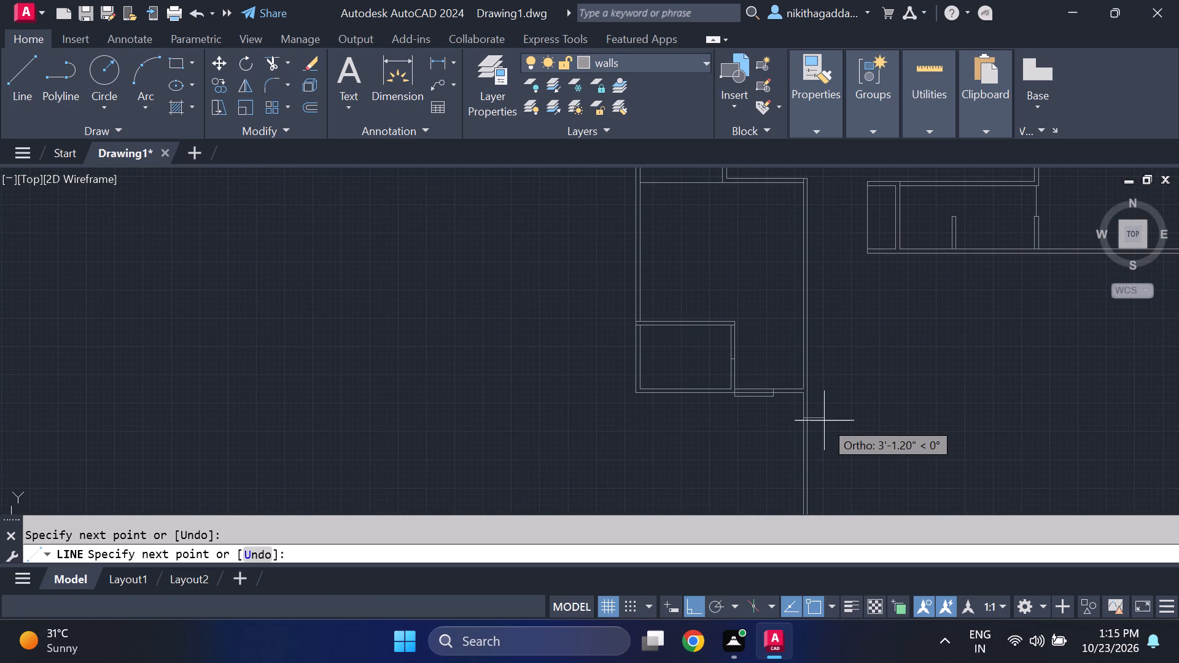
Trim away both lines of the long vertical wall below the new cross line, leaving a short stub.
text(tr)
key(Return)
middle_drag(761, 406, 686, 359)
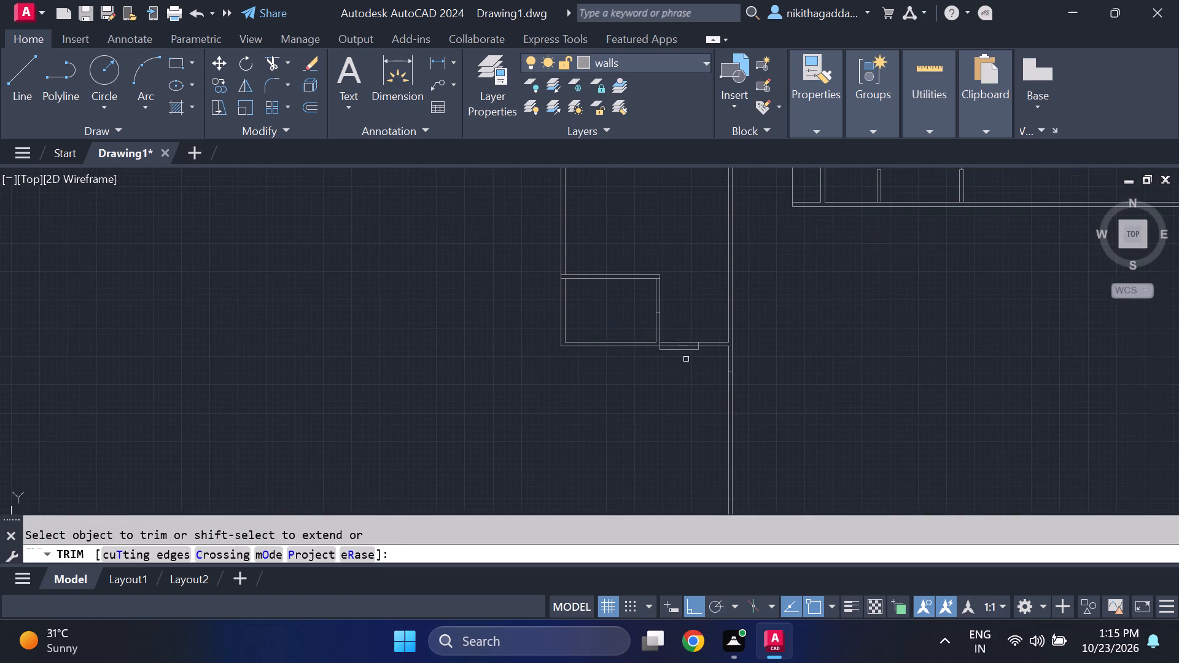
scroll(736, 379, up, 1)
drag(752, 394, 644, 448)
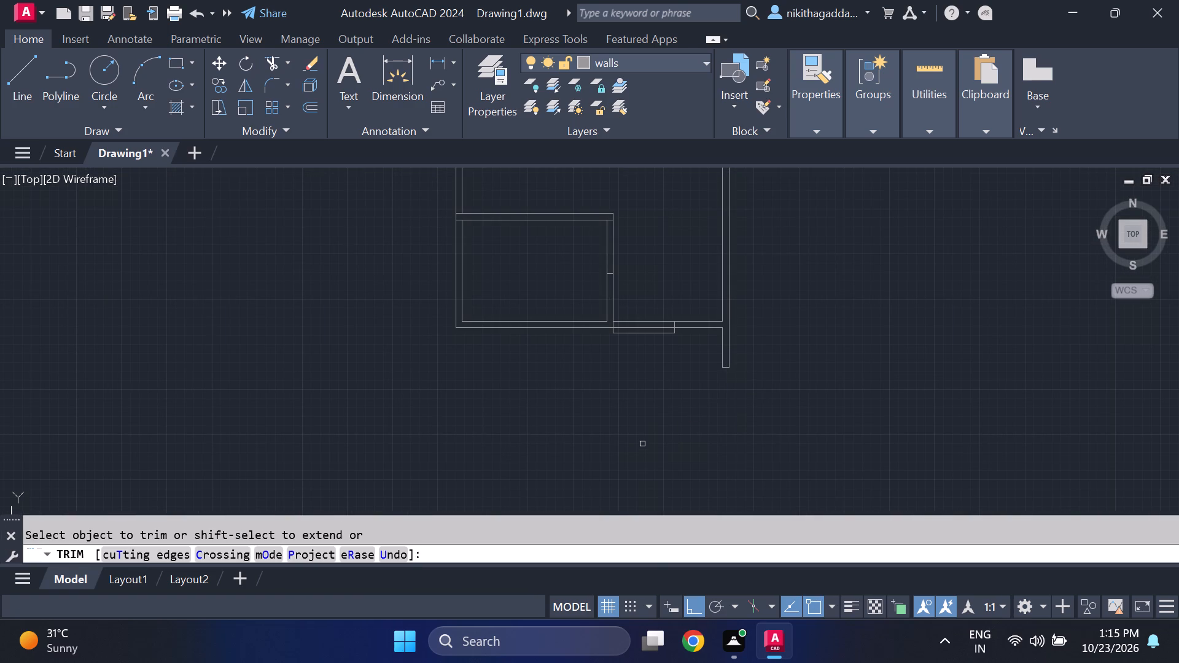
key(Escape)
Examine the floor plan around the lower-left room, its trimmed wall stub, and the narrow room with the long horizontal wall.
middle_drag(594, 405, 593, 405)
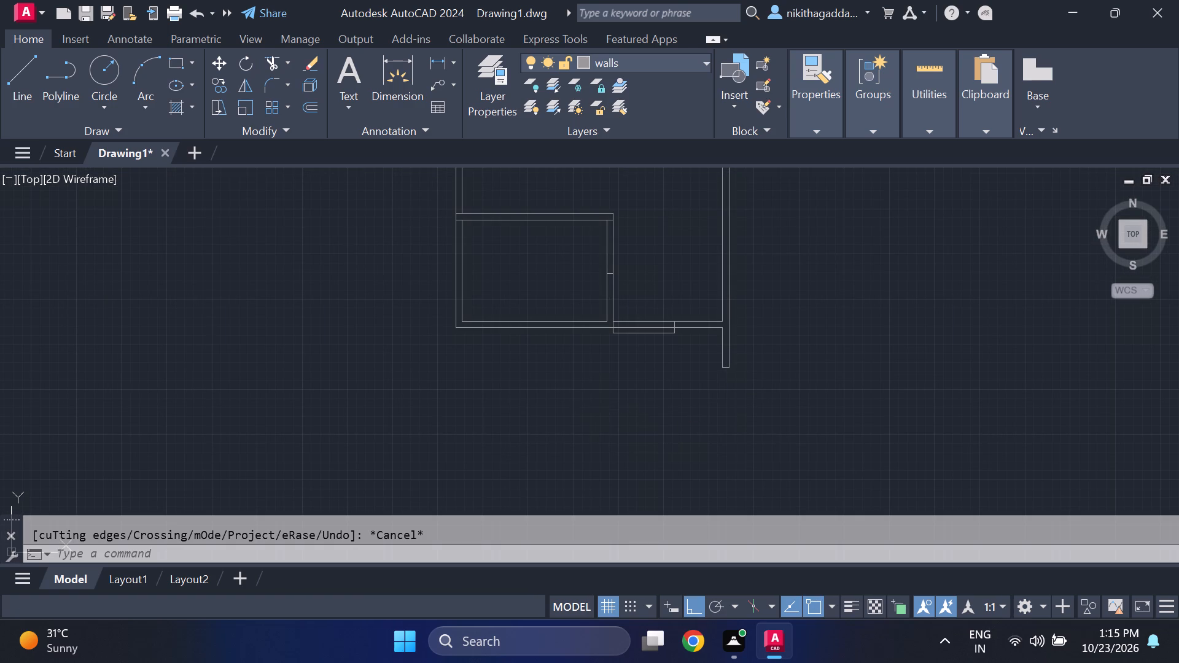
middle_drag(593, 405, 675, 406)
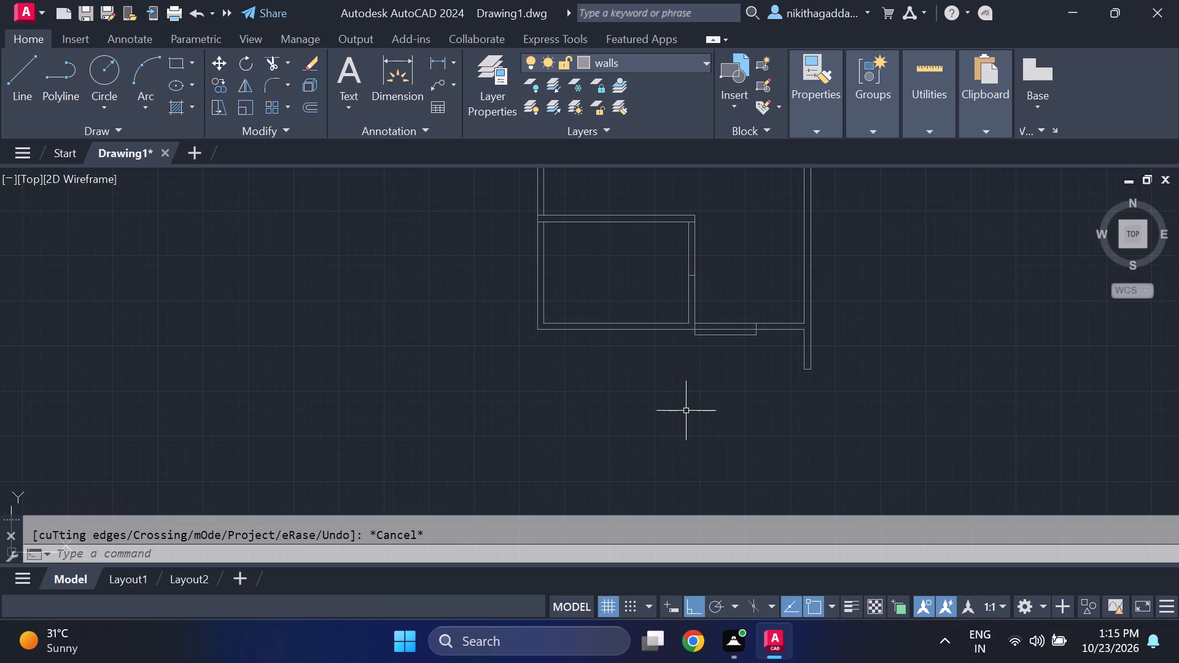
scroll(625, 429, up, 1)
middle_drag(625, 429, 629, 442)
scroll(635, 437, down, 2)
scroll(665, 422, up, 1)
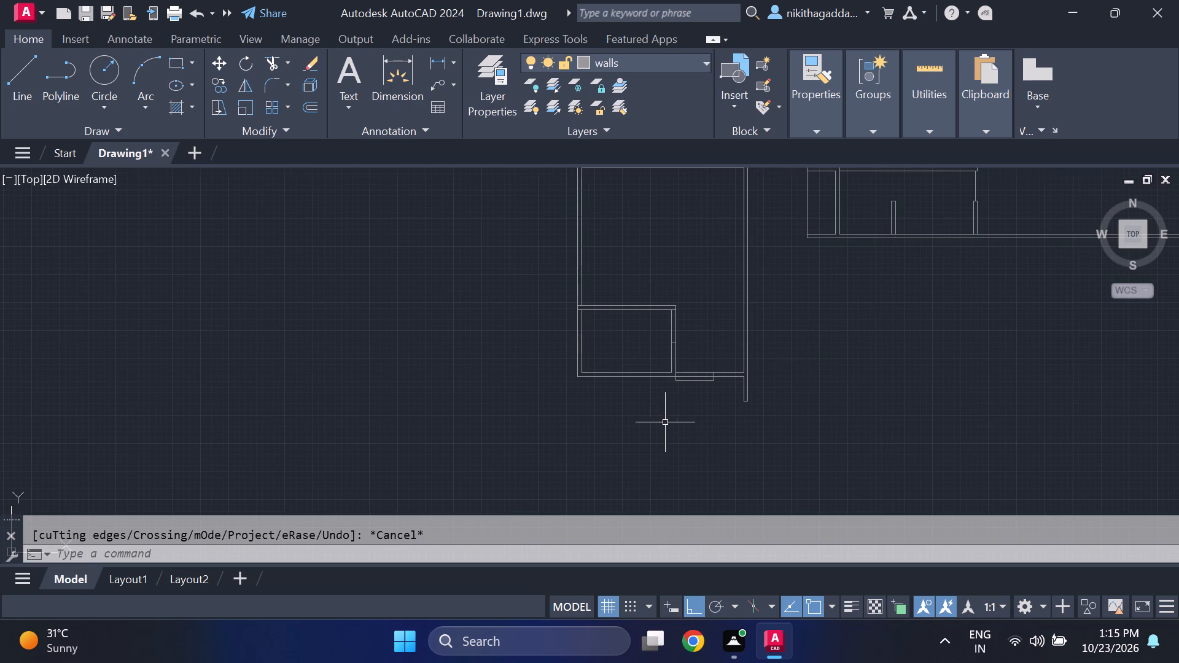
scroll(665, 422, up, 1)
middle_drag(651, 354, 669, 418)
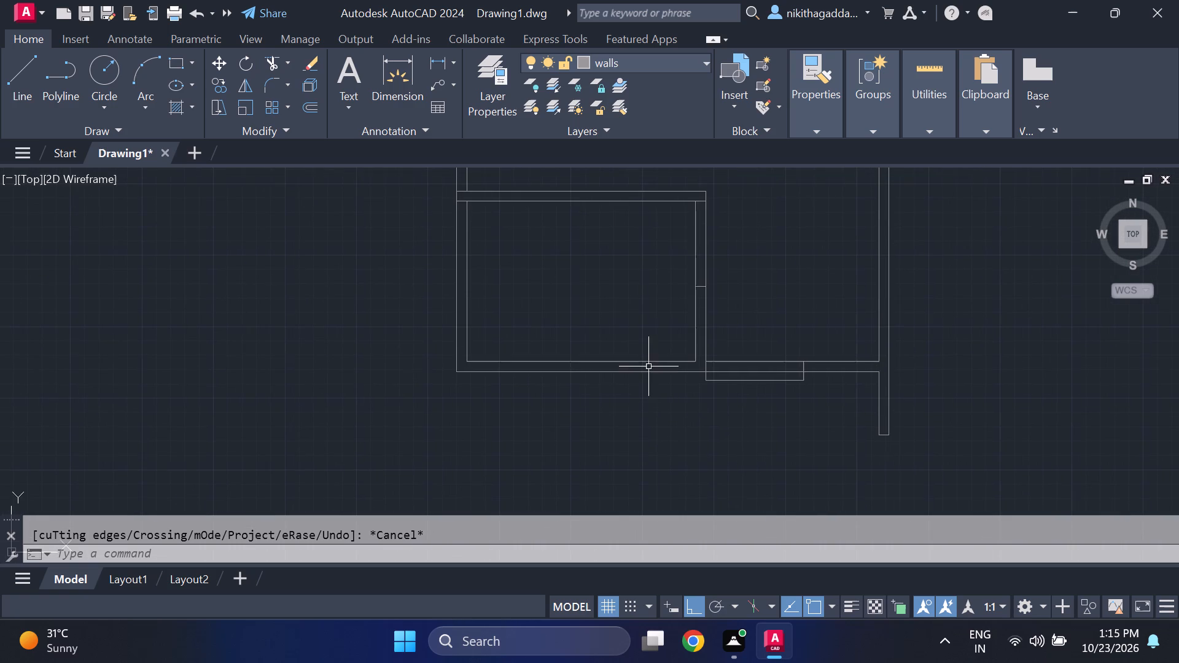
middle_drag(648, 365, 645, 389)
scroll(648, 365, up, 1)
scroll(709, 359, down, 2)
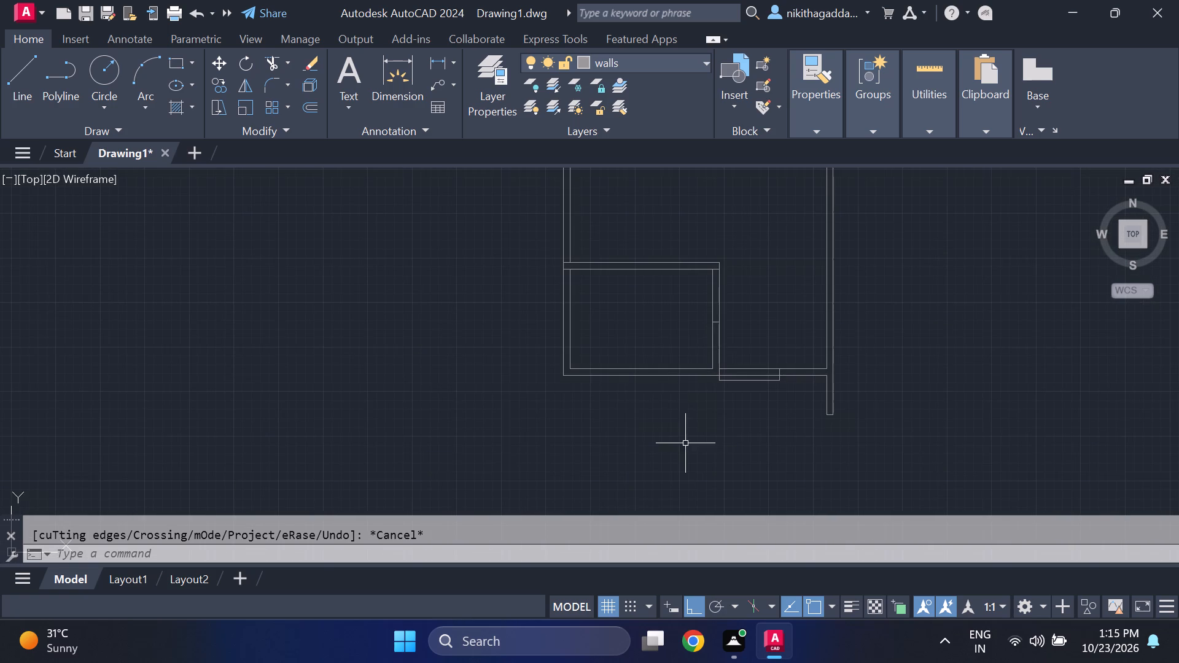
middle_drag(683, 444, 543, 425)
scroll(683, 444, up, 1)
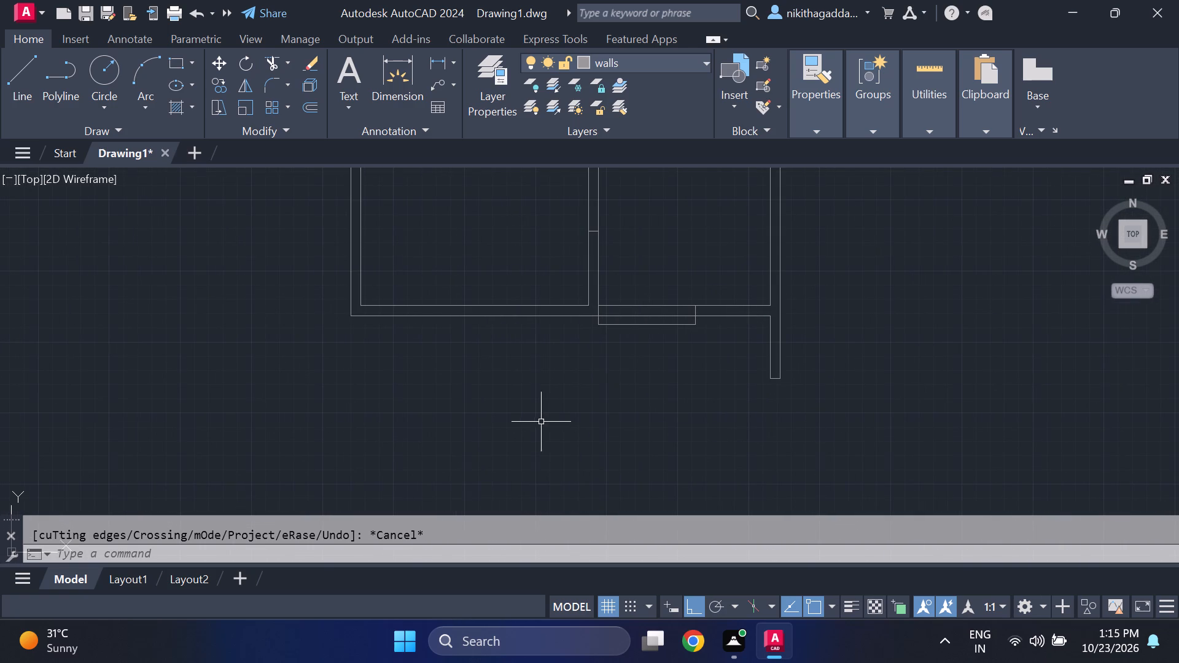
middle_drag(539, 391, 537, 410)
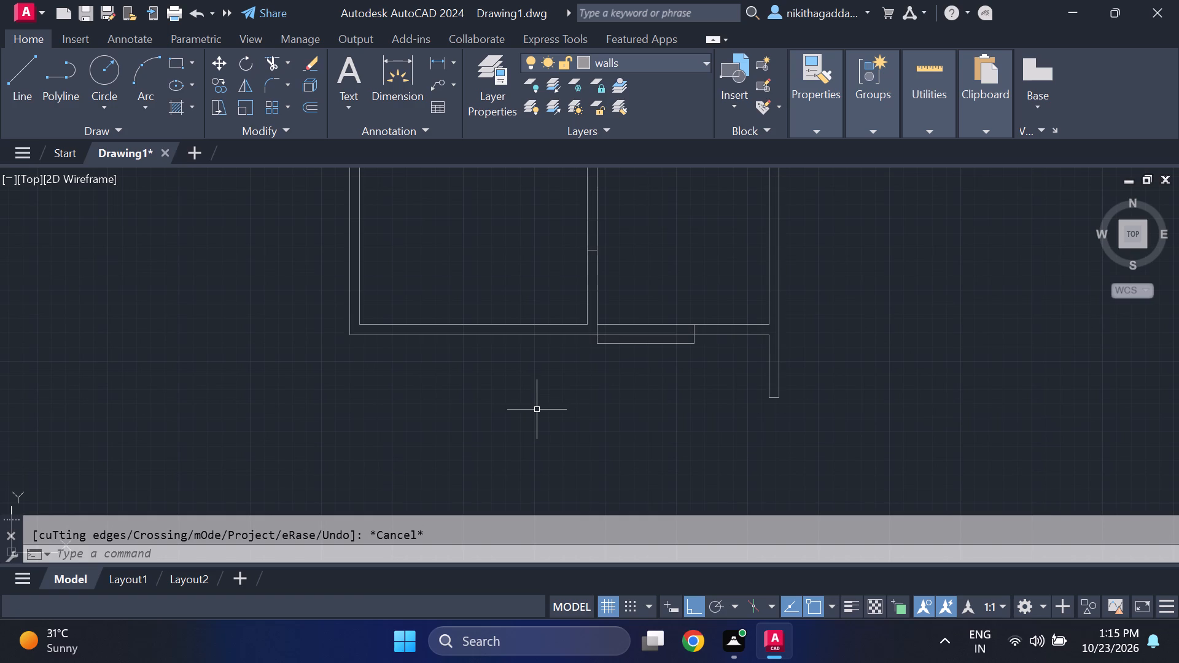
middle_click(537, 410)
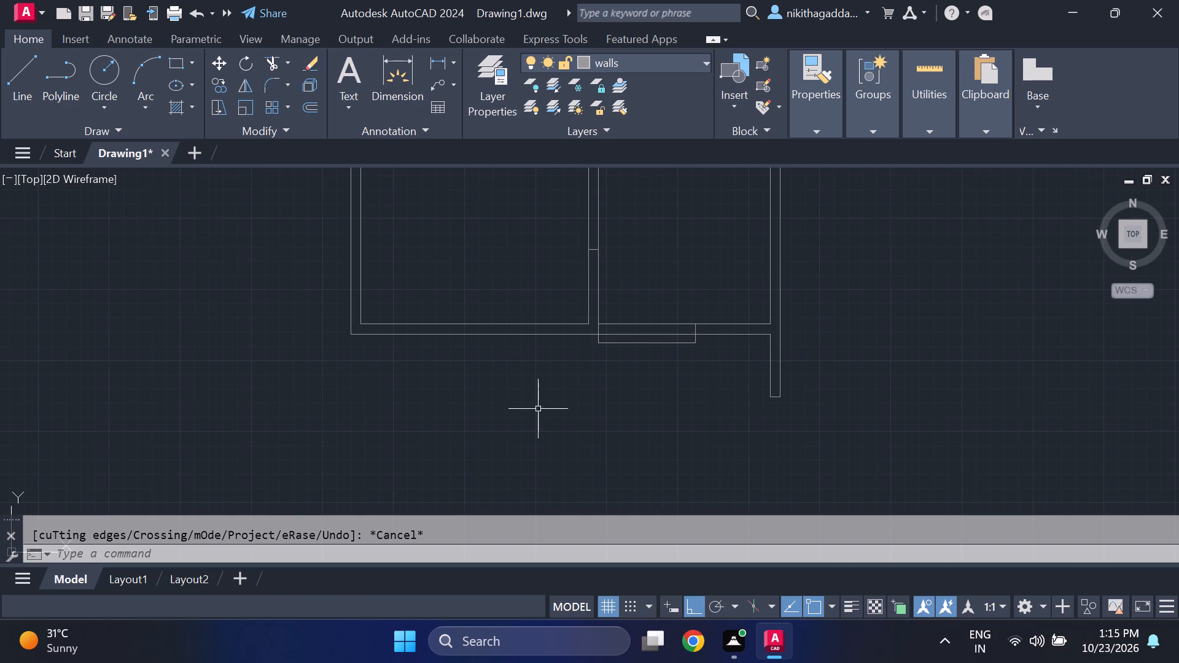
middle_drag(681, 362, 520, 411)
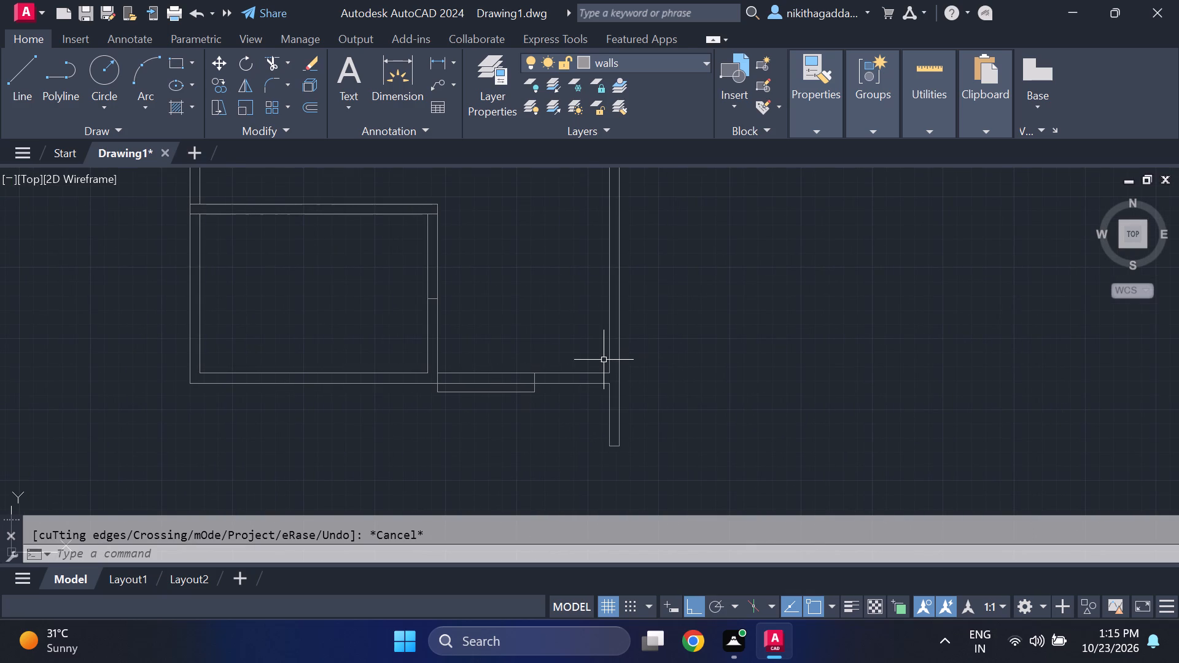
middle_drag(598, 360, 607, 319)
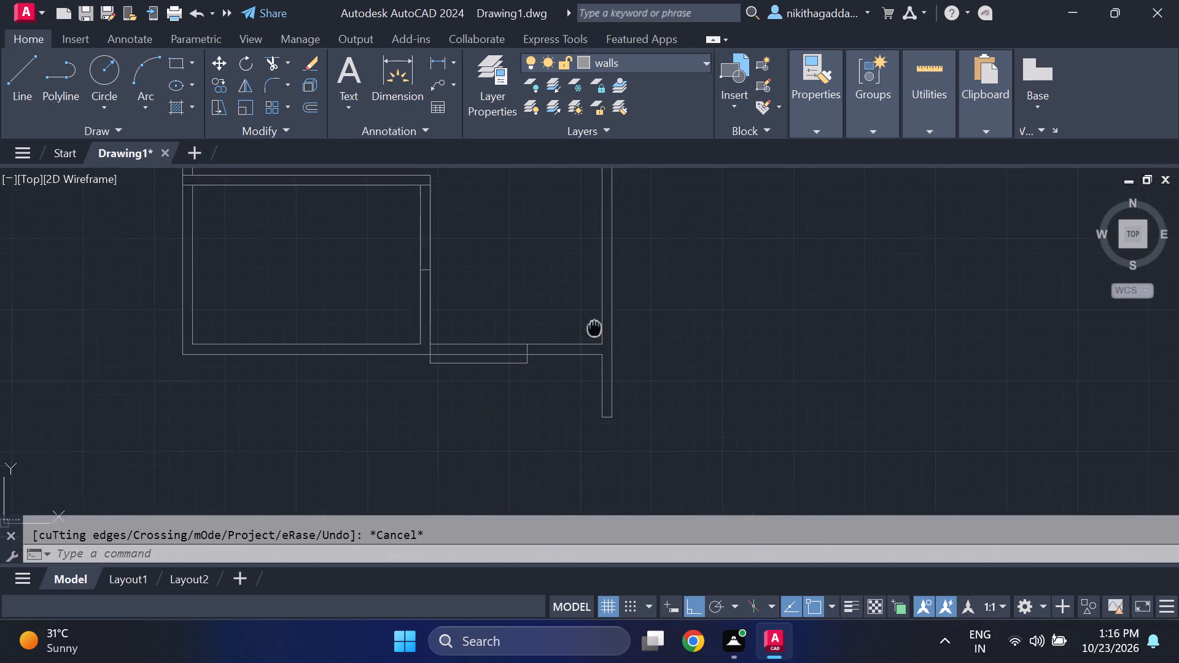
middle_drag(607, 319, 636, 273)
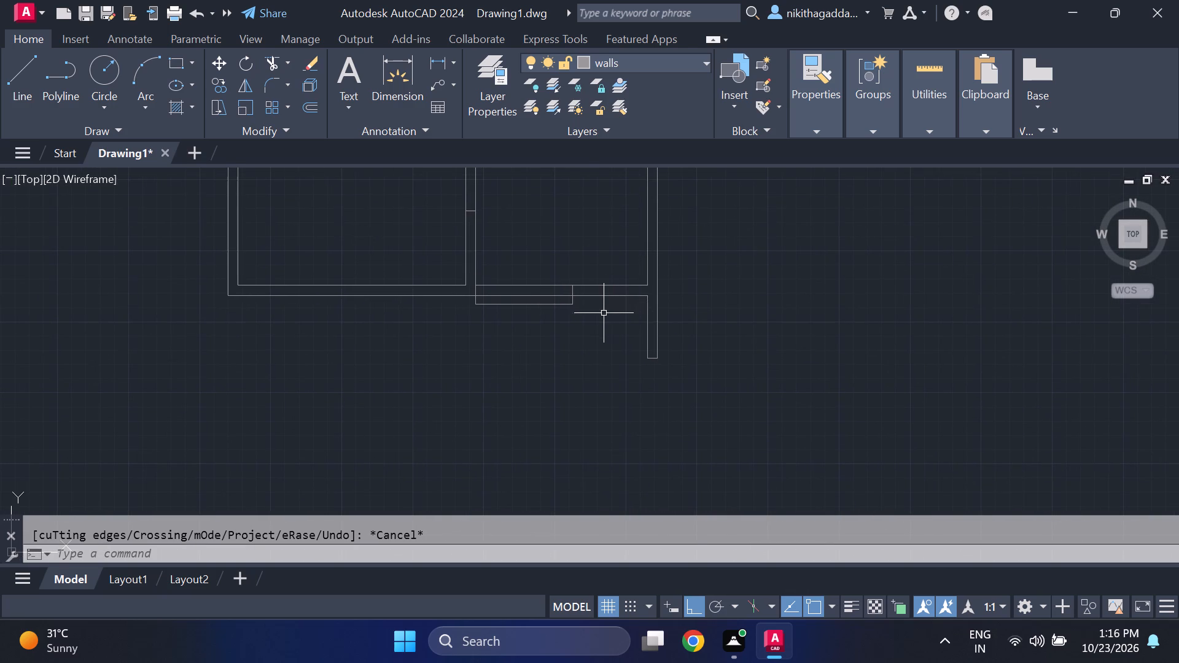
scroll(547, 359, down, 2)
middle_drag(586, 333, 386, 436)
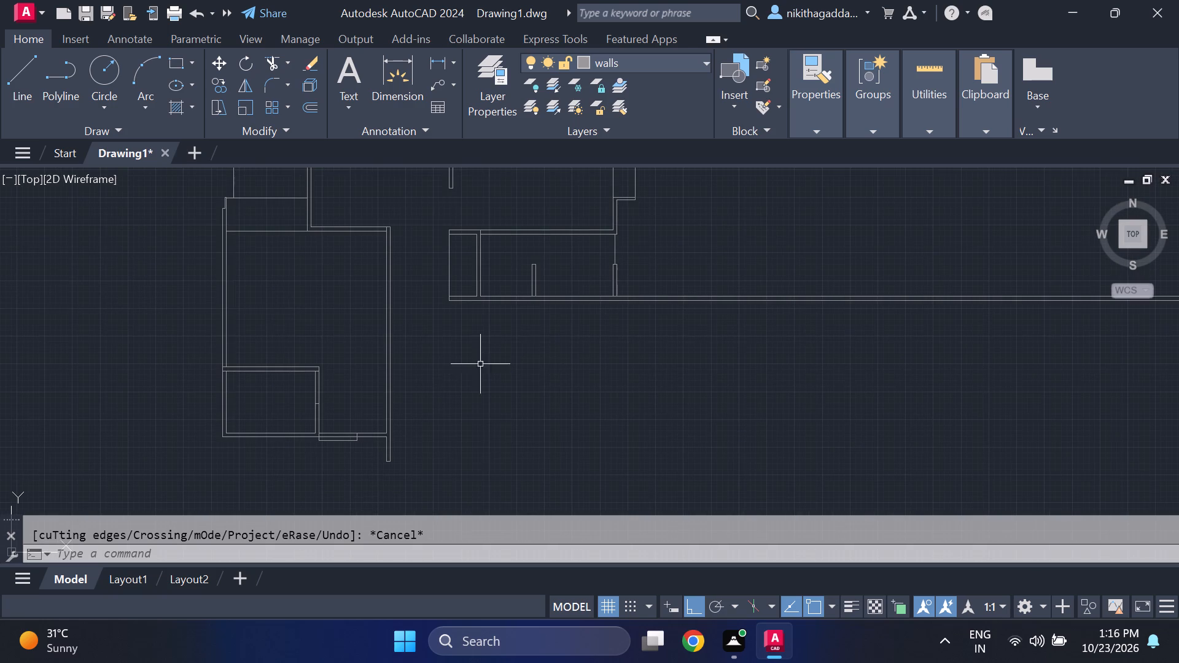
middle_drag(559, 364, 516, 403)
scroll(526, 376, up, 1)
middle_drag(527, 376, 540, 409)
scroll(535, 405, down, 2)
scroll(531, 390, up, 2)
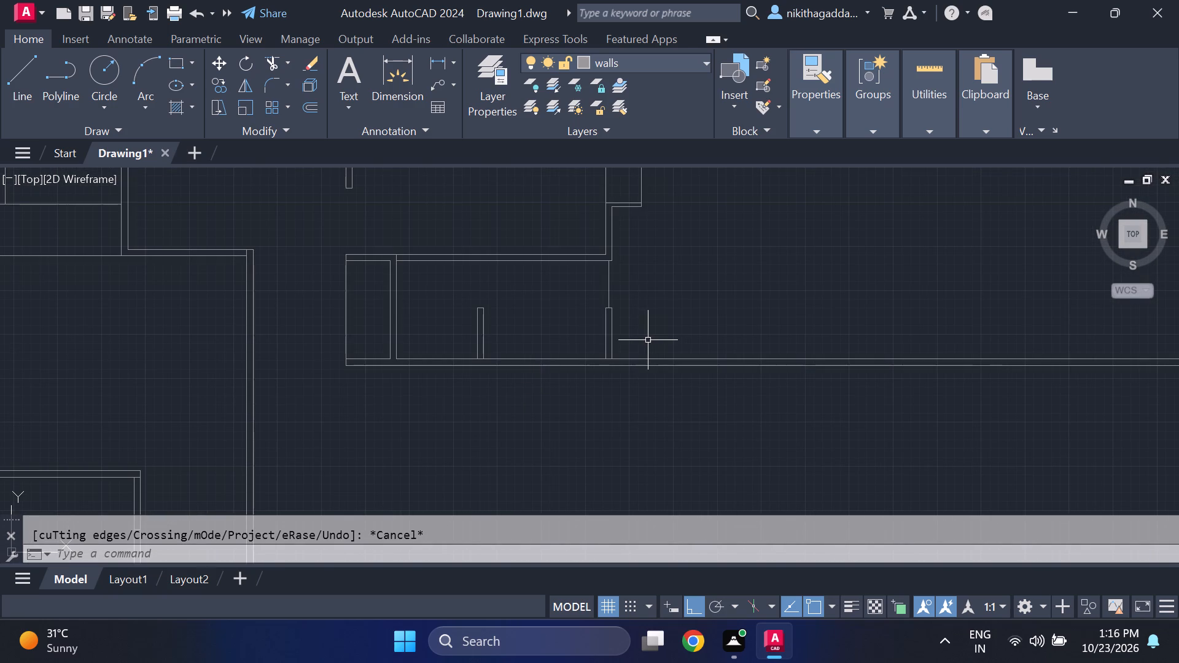
Start a line on the long horizontal wall's upper line, right of the narrow room's last stub, try a 36" downward segment and undo it.
key(l)
key(Return)
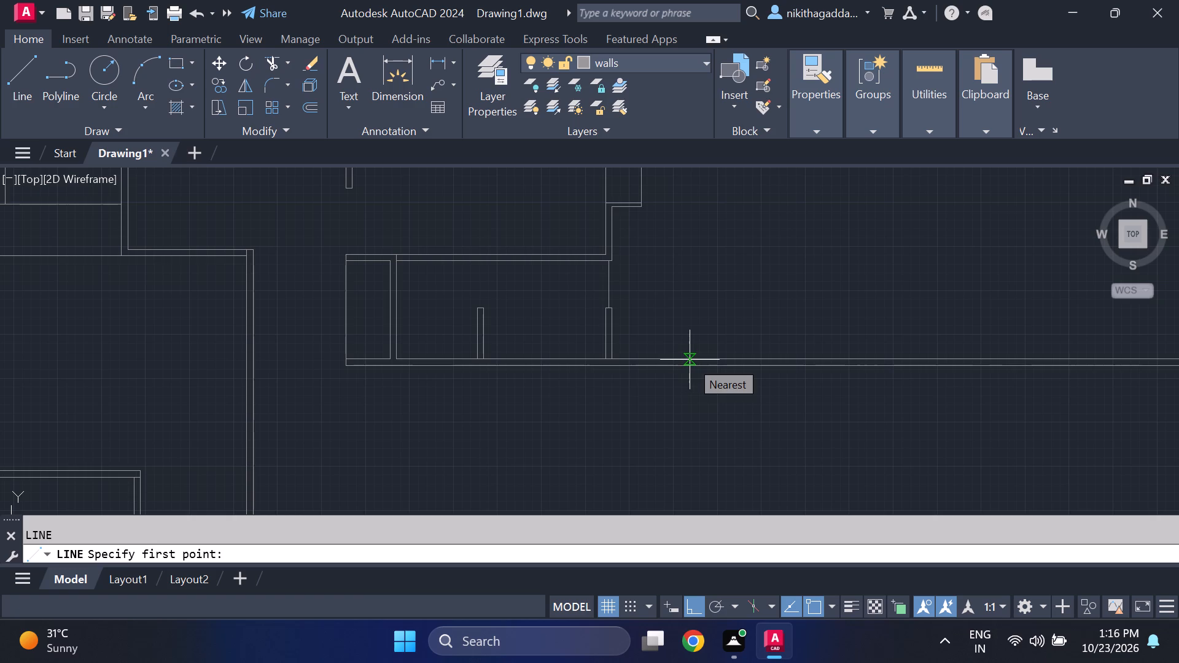
click(690, 360)
middle_drag(674, 503, 677, 471)
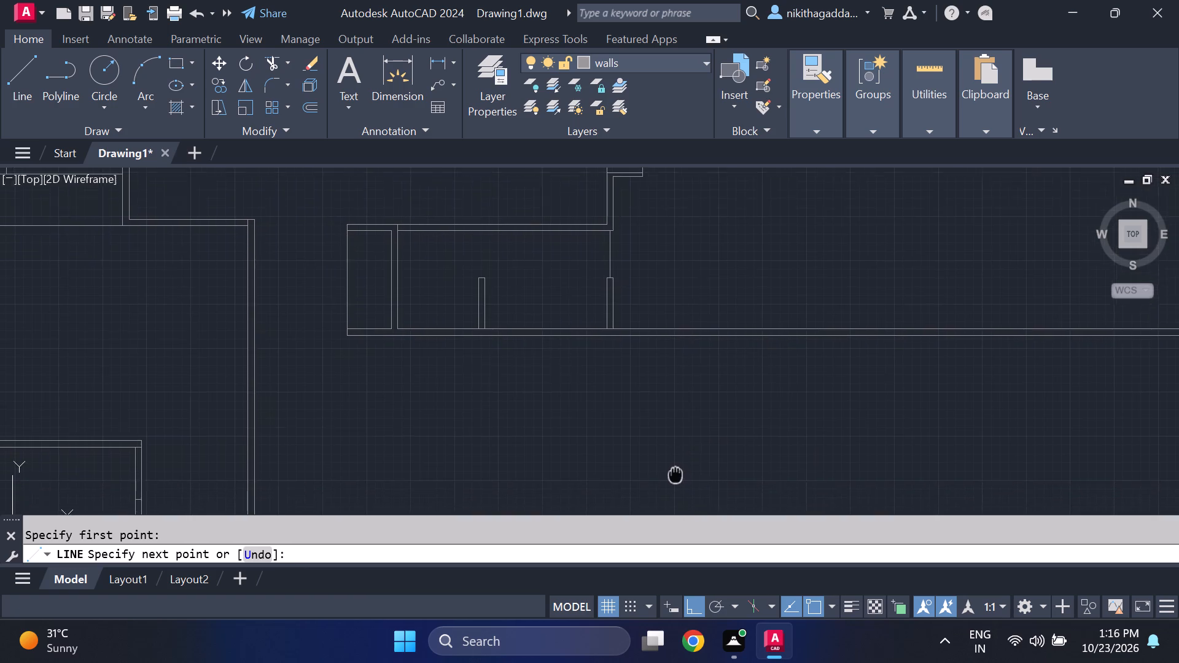
middle_drag(677, 471, 698, 407)
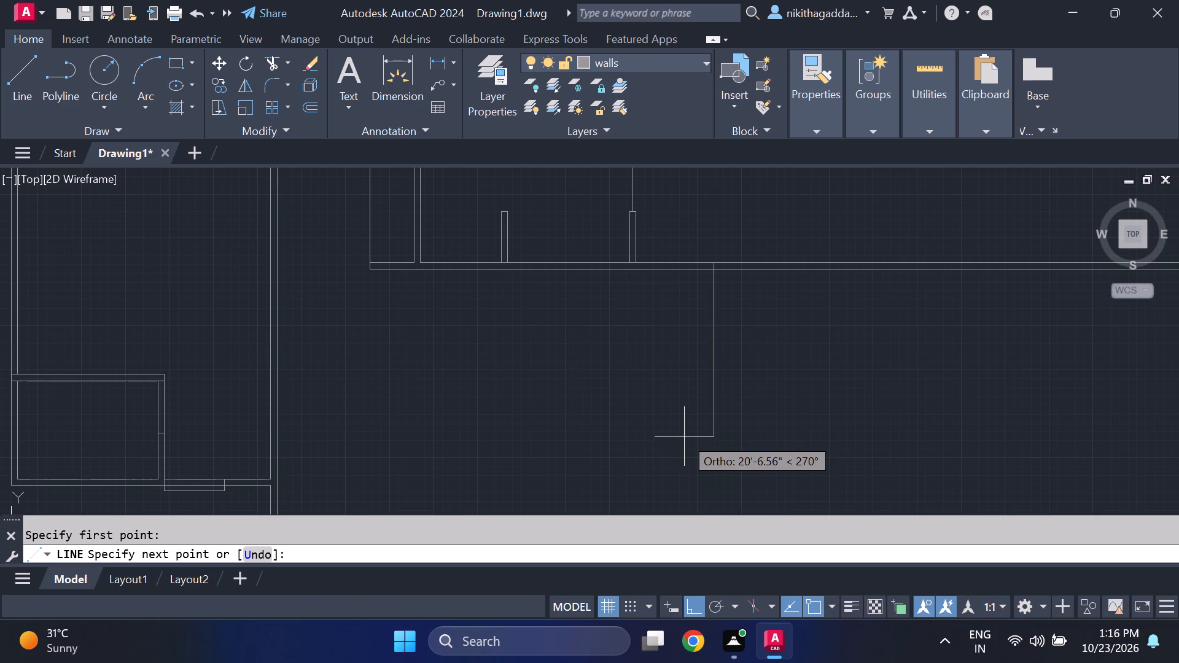
text(36)
key(shift+quotedbl)
key(Return)
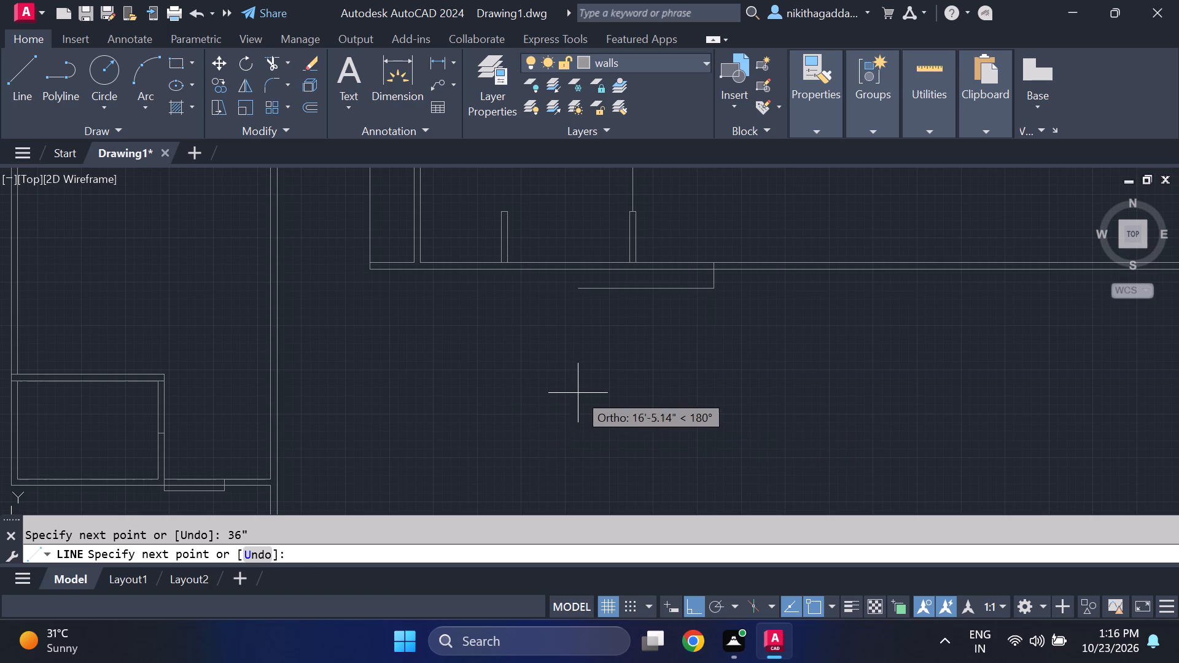
key(ctrl+z)
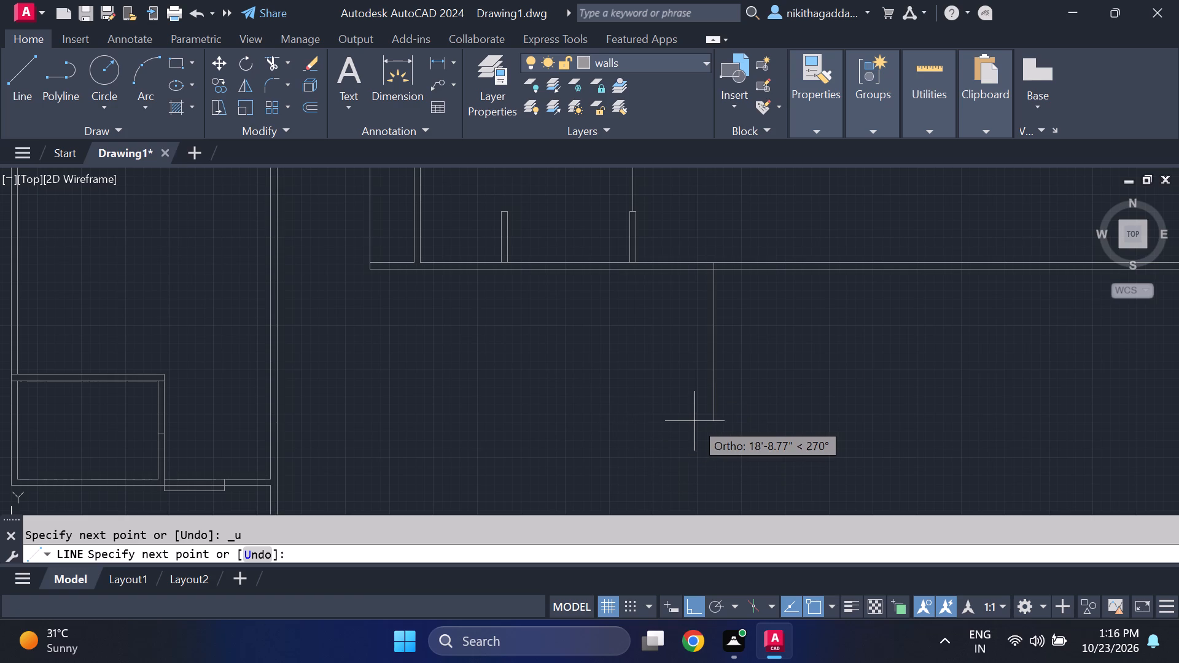
Continue the line from the long horizontal wall: about 15' down, a shorter segment left, and a longer segment down.
scroll(695, 421, down, 2)
scroll(684, 420, up, 1)
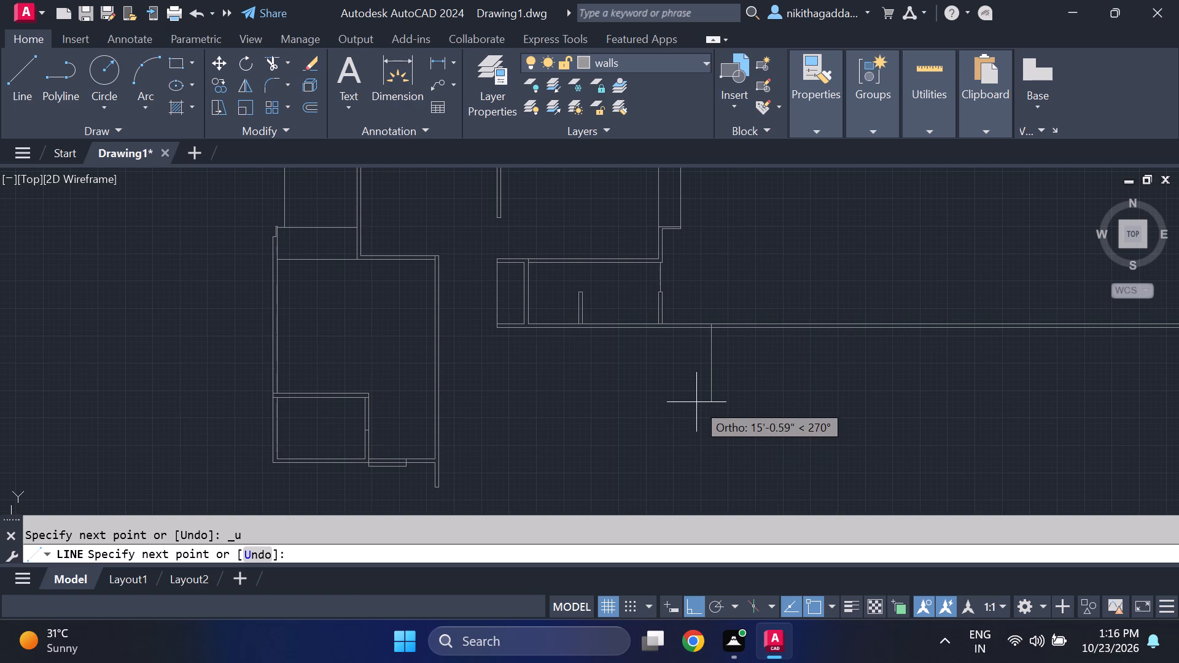
click(696, 401)
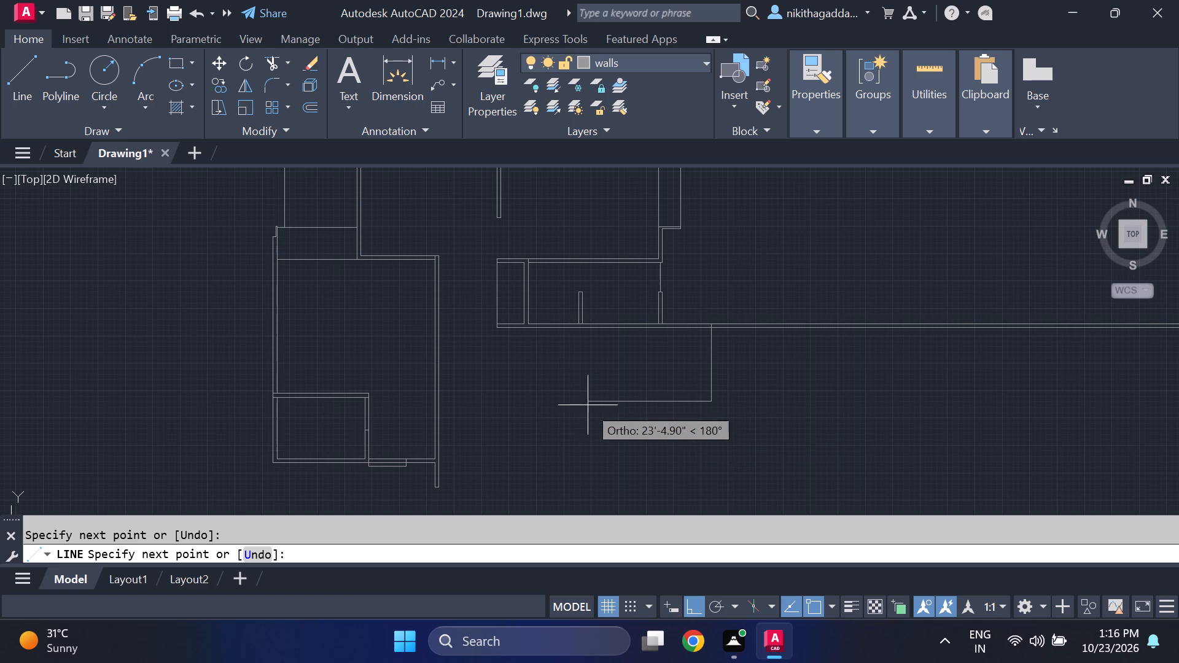
click(639, 407)
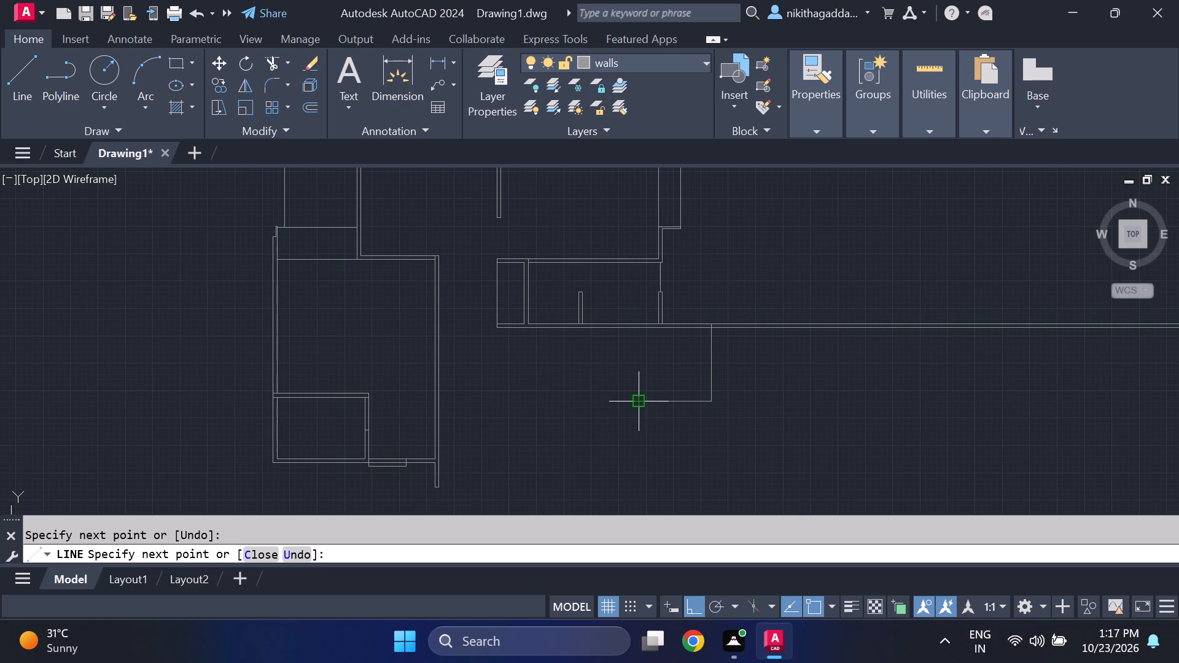
scroll(655, 484, down, 1)
middle_drag(652, 488, 623, 418)
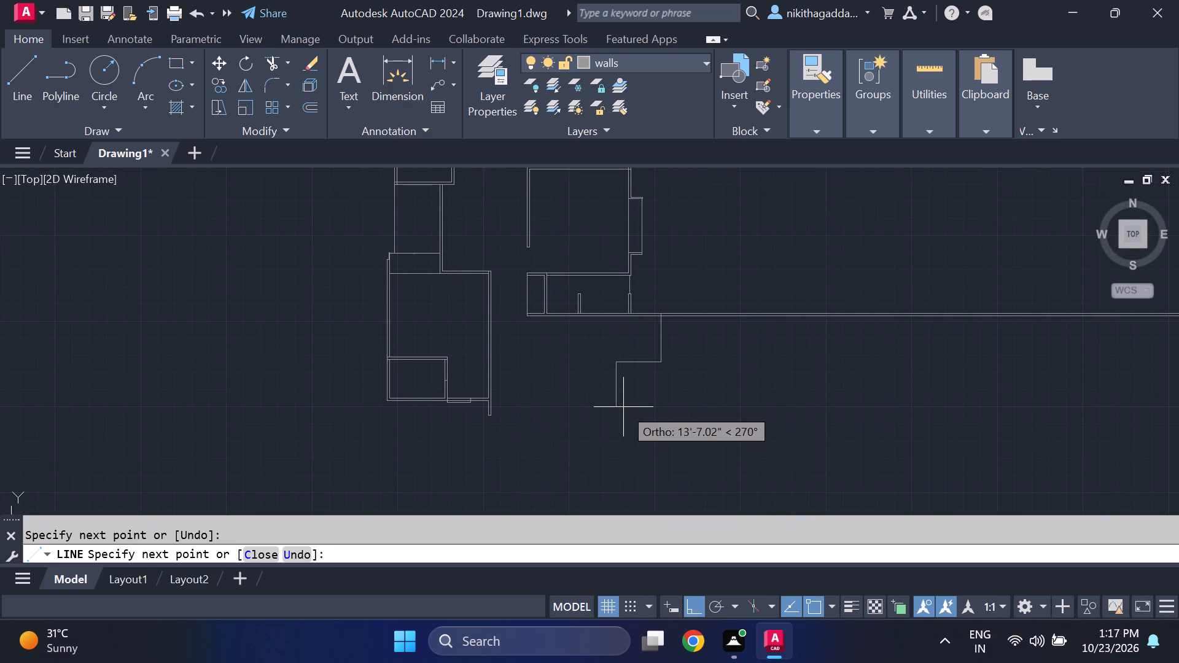
scroll(623, 407, up, 3)
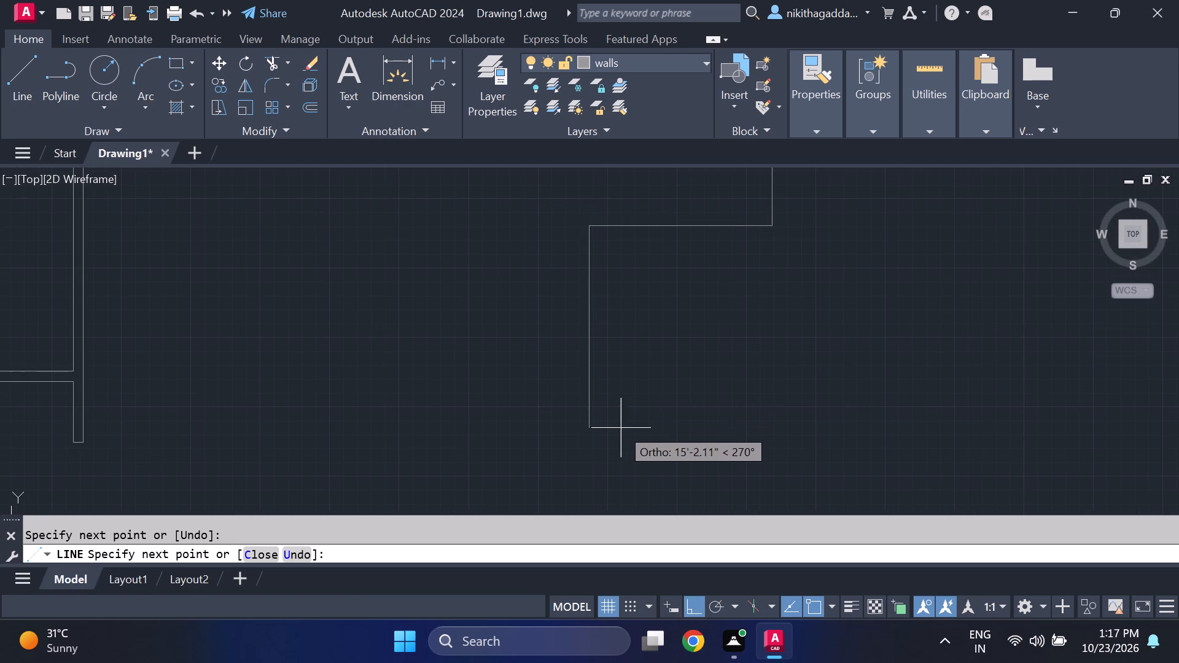
scroll(613, 422, down, 1)
middle_drag(613, 422, 680, 428)
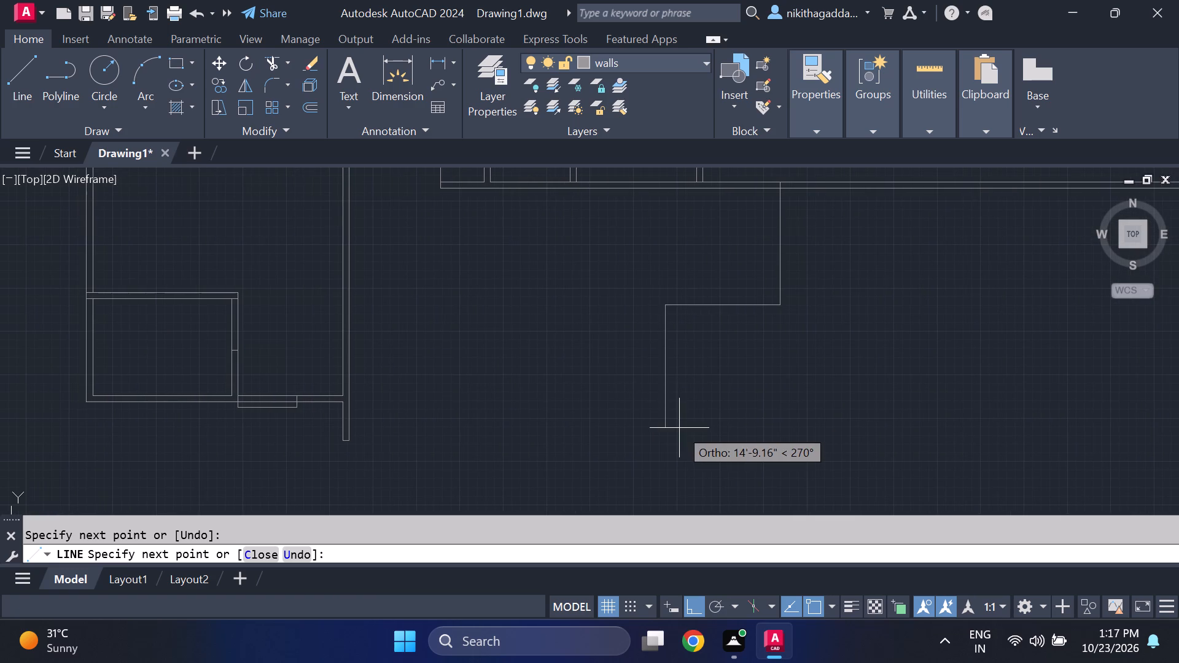
middle_drag(648, 471, 646, 395)
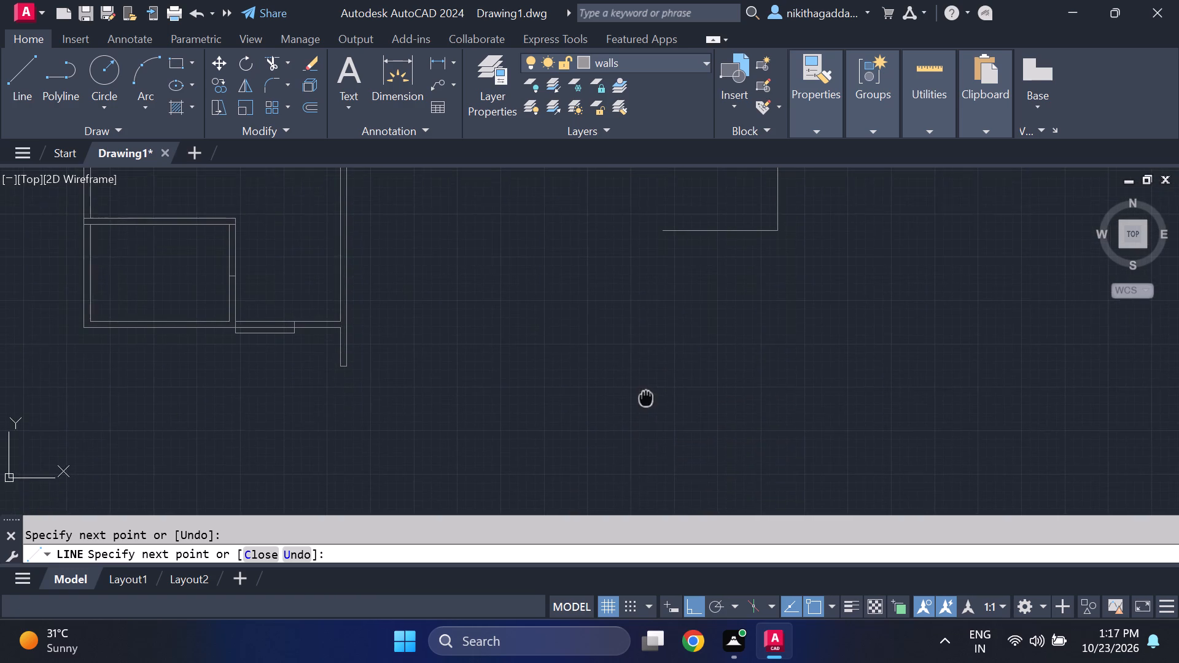
middle_drag(646, 395, 647, 387)
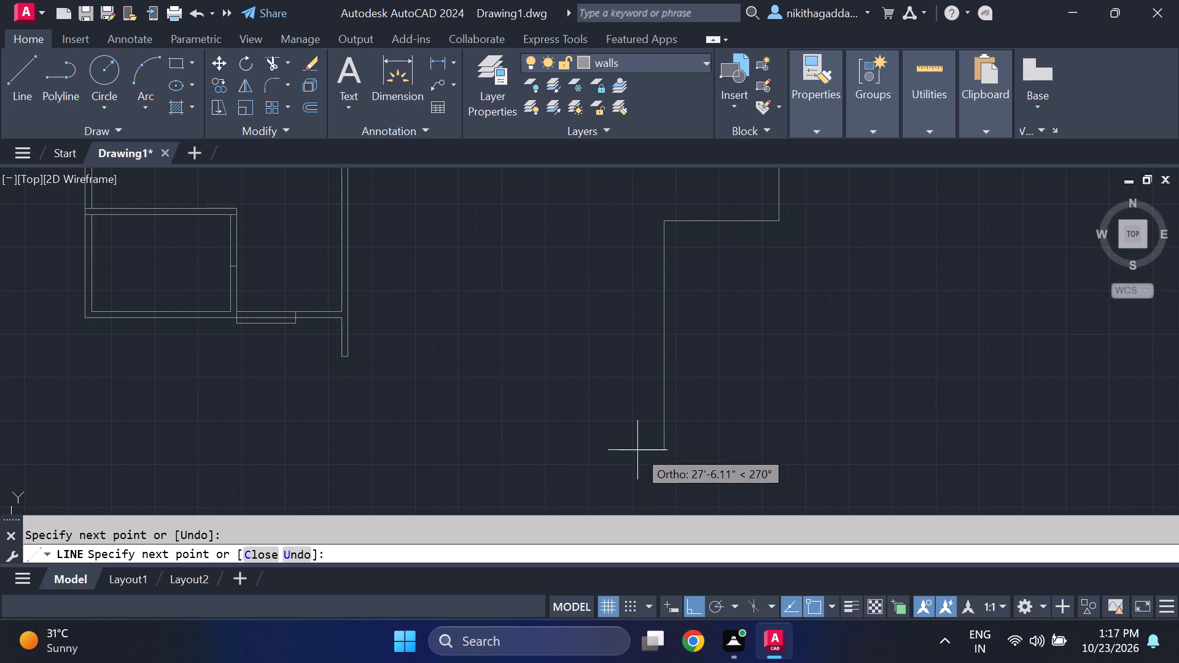
click(633, 431)
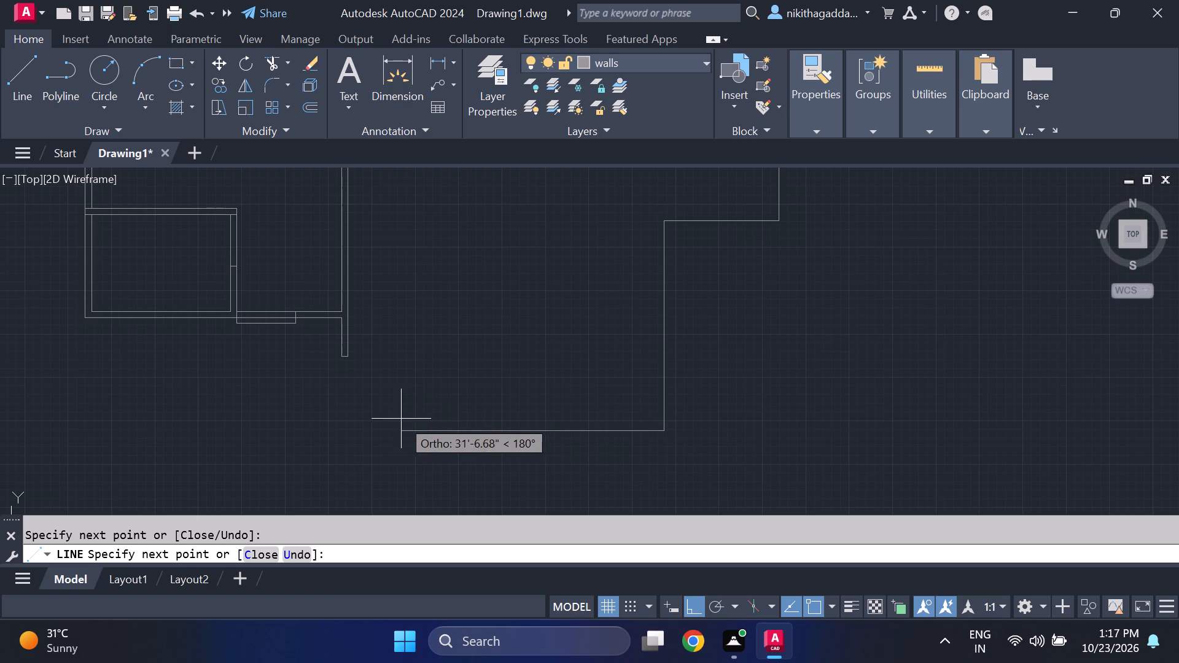
Continue the outline left towards the lower-left room's wall stub, and up about 9'-3" short of the stub.
scroll(408, 404, down, 1)
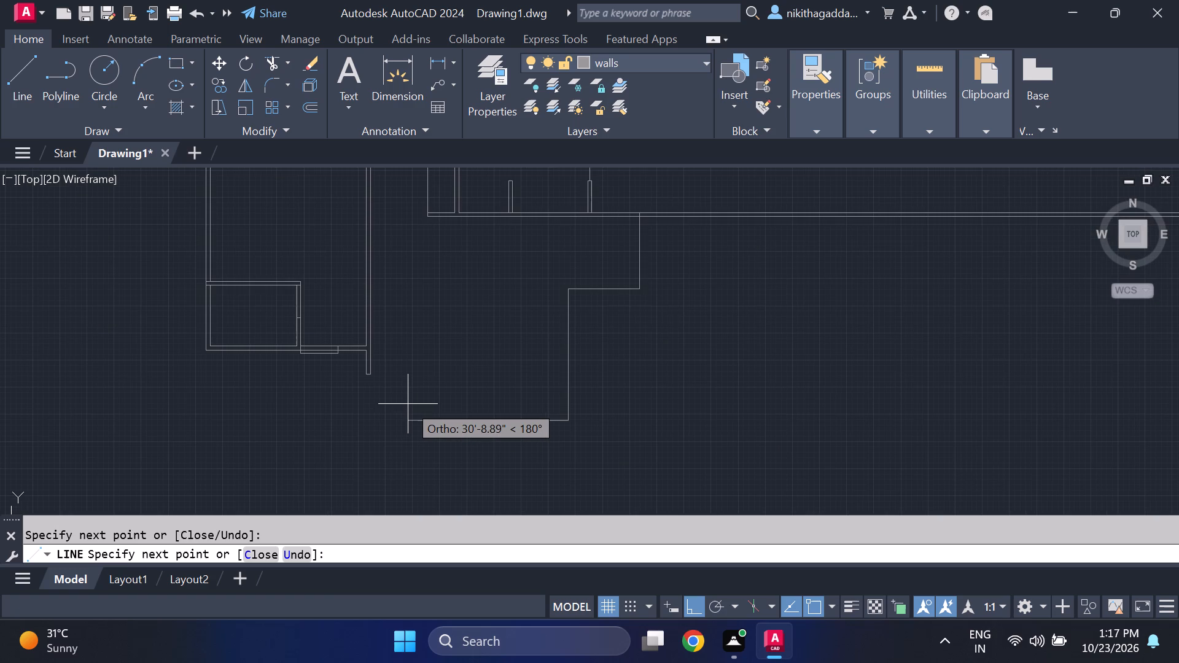
scroll(412, 398, up, 1)
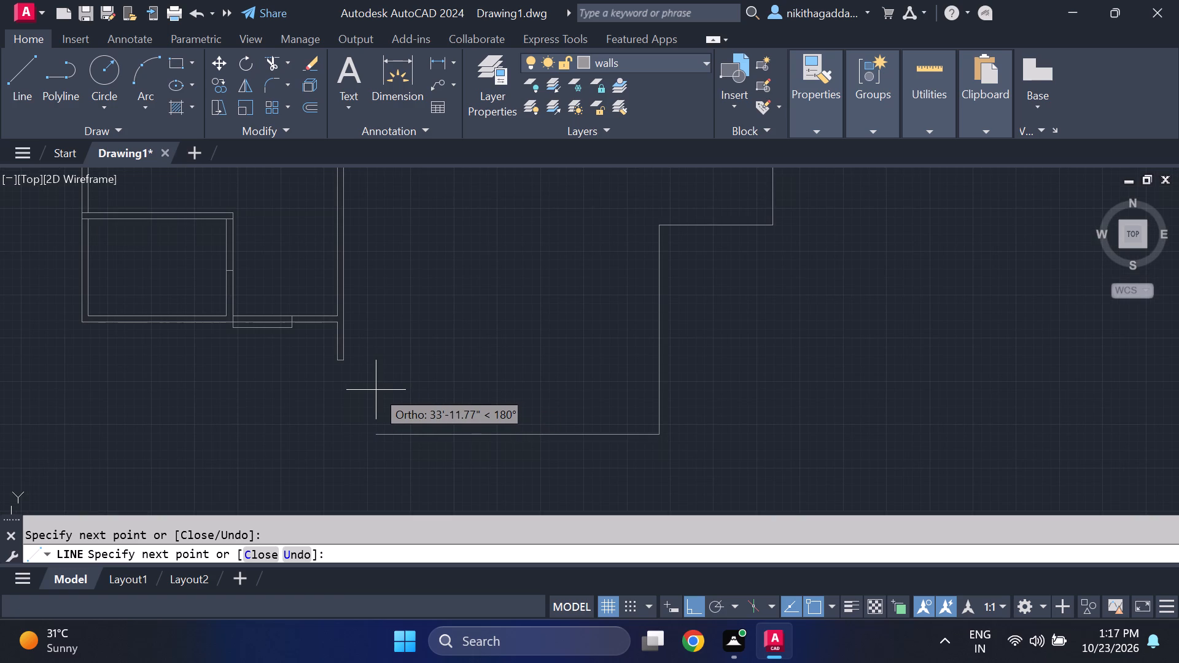
click(410, 390)
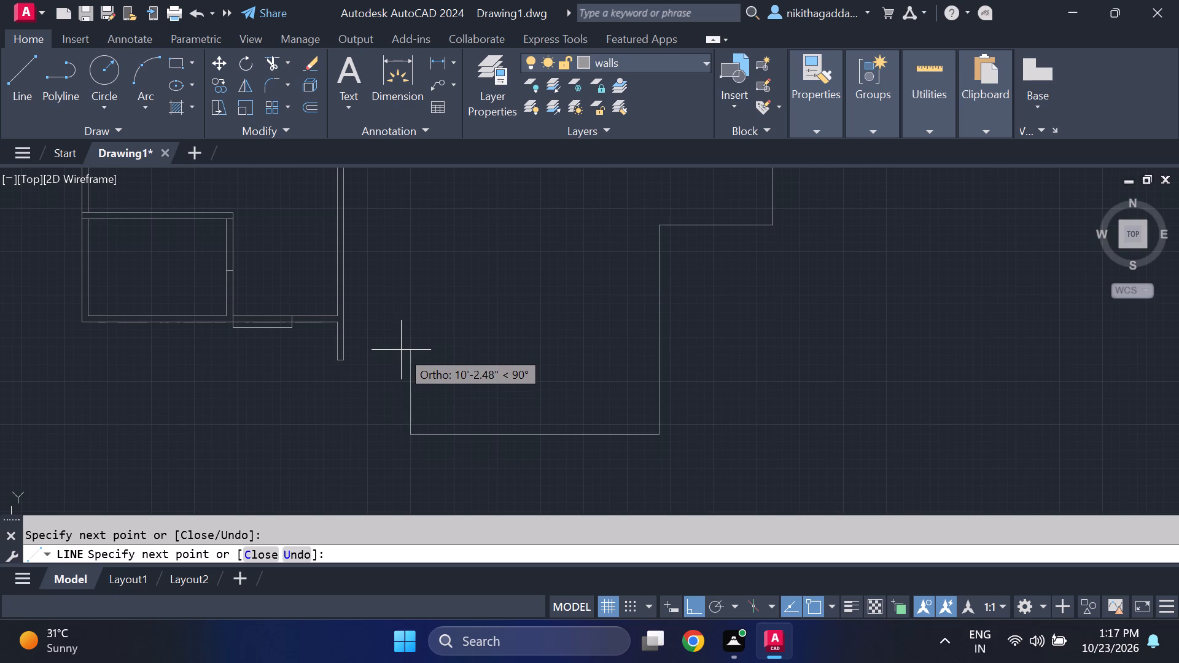
scroll(402, 350, up, 2)
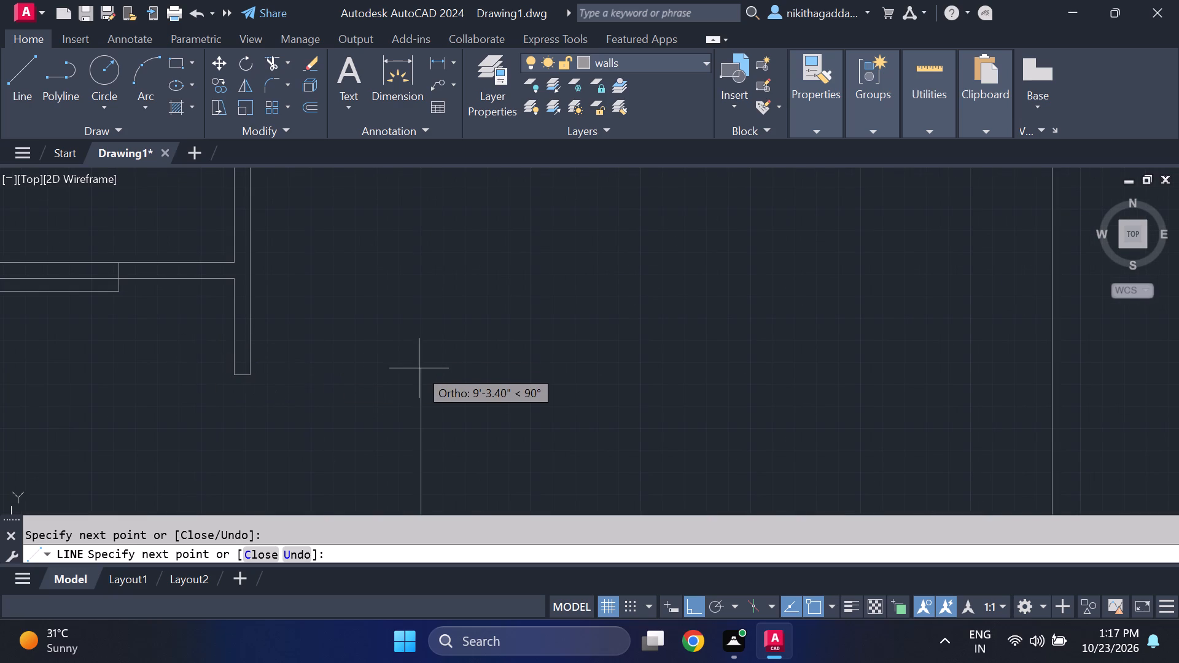
click(420, 368)
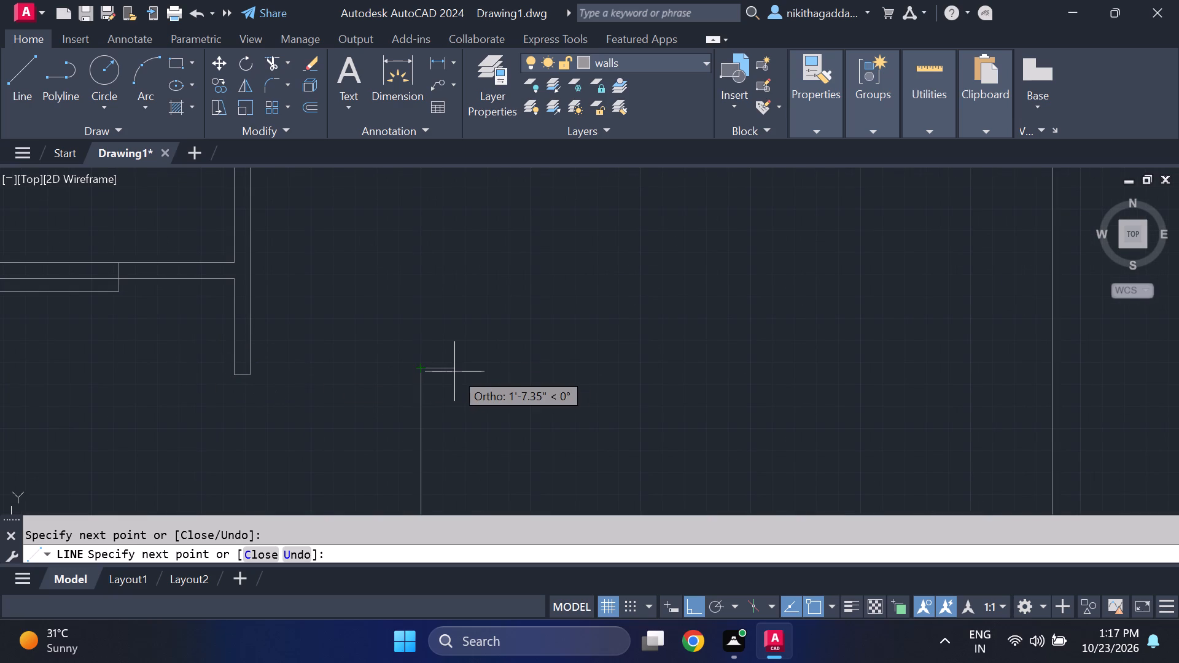
Cap the outline's free end with a 9" segment to the right and draw the inner wall line about 8'-2" down.
key(9)
key(shift+quotedbl)
key(Return)
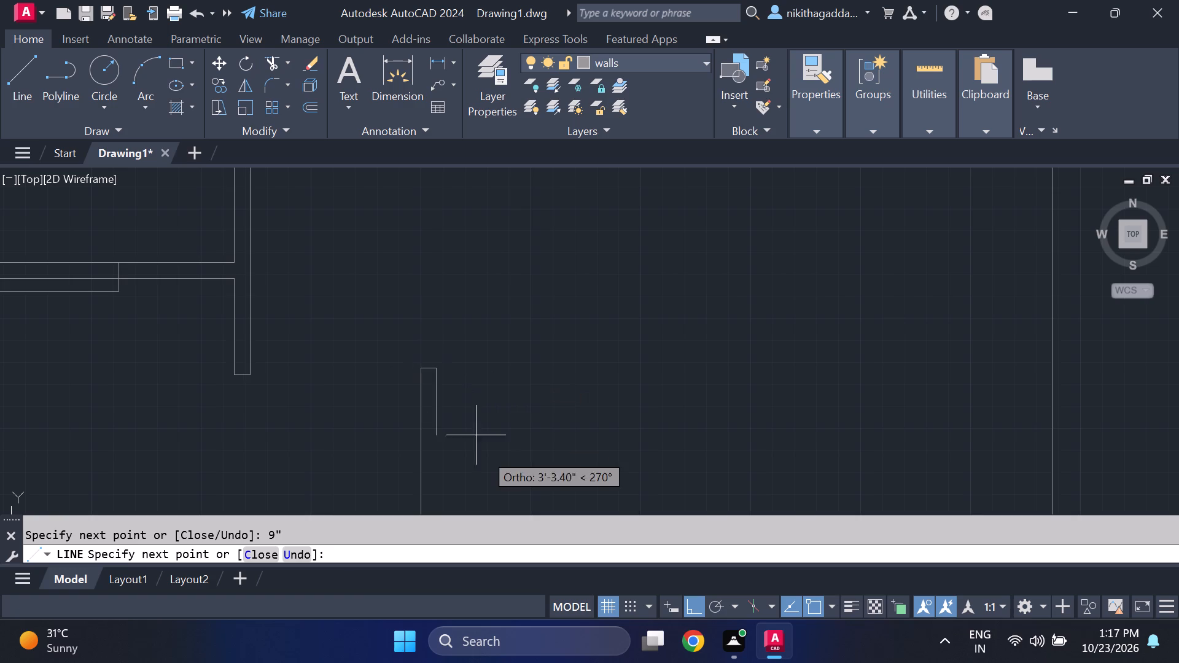
middle_drag(501, 440, 453, 271)
scroll(405, 342, up, 1)
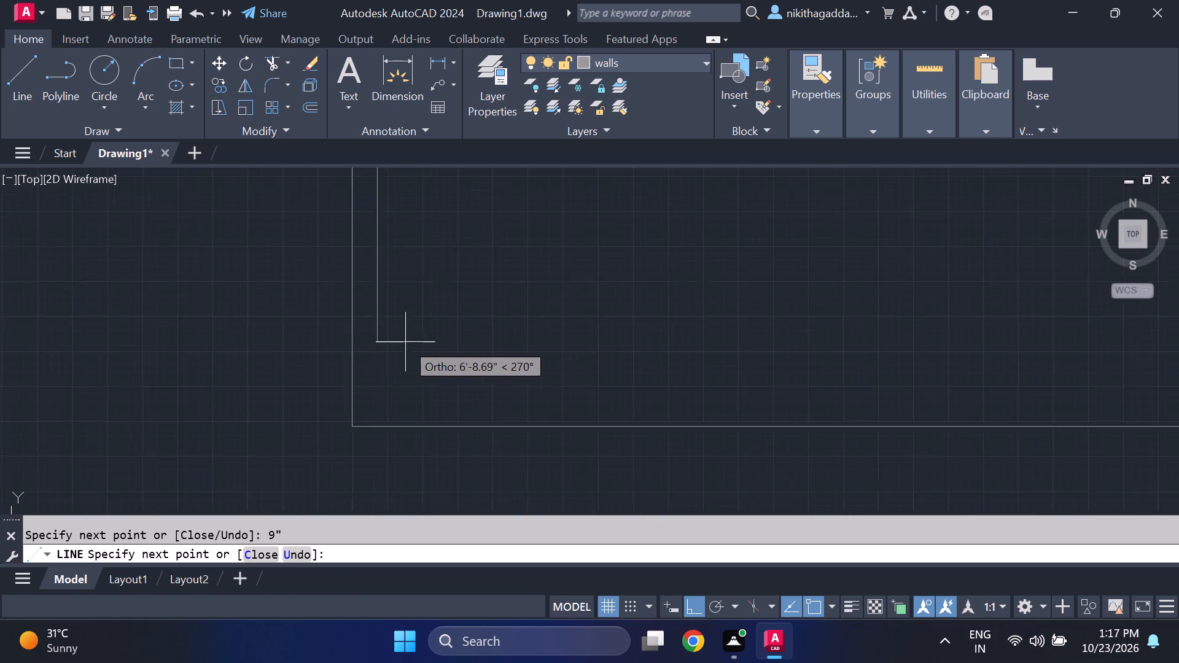
scroll(405, 342, up, 1)
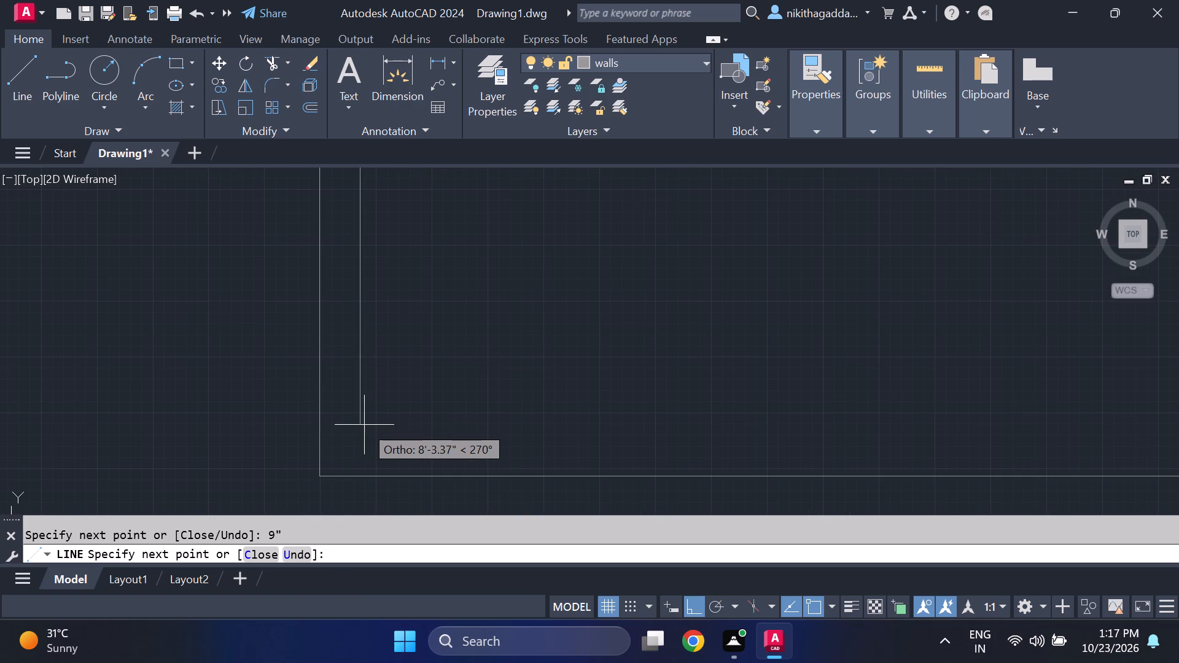
scroll(364, 427, down, 3)
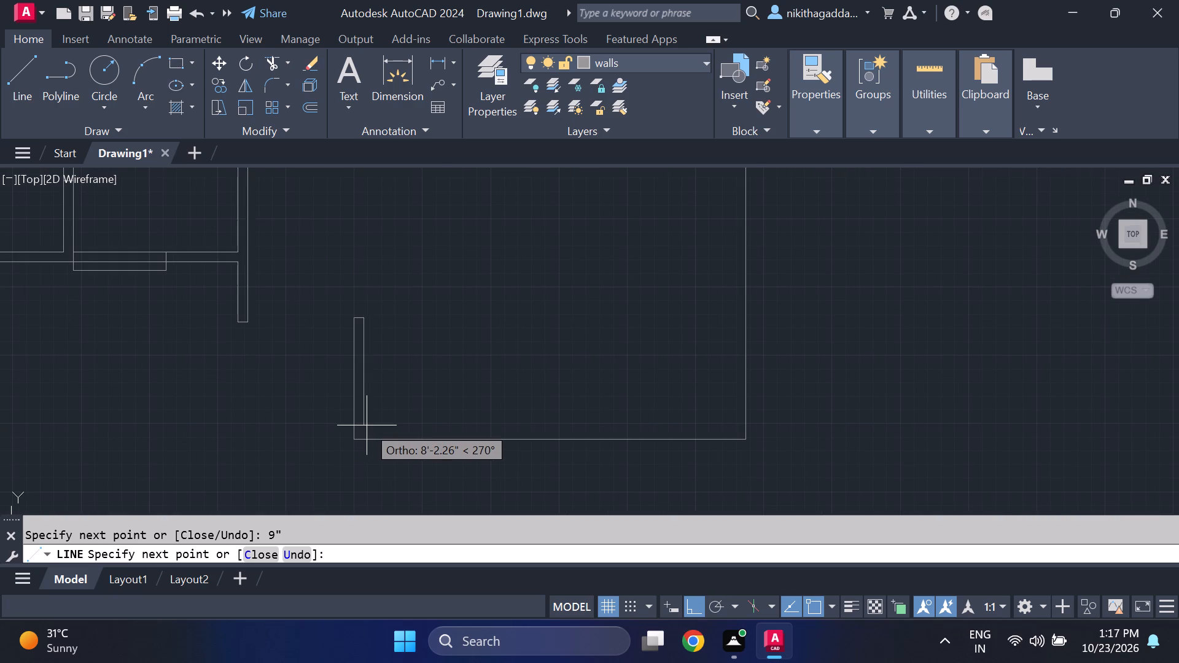
click(368, 425)
key(Escape)
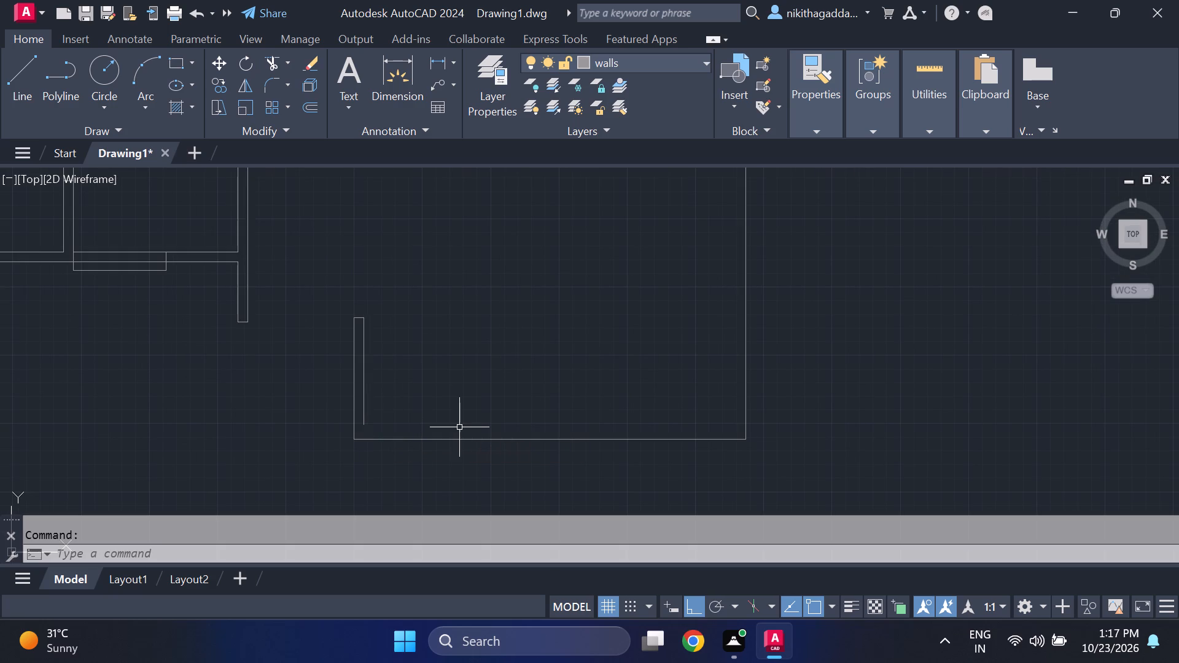
Offset the new outline's bottom line 9" upward to form the bottom wall.
text(of)
key(Return)
text(9")
key(Return)
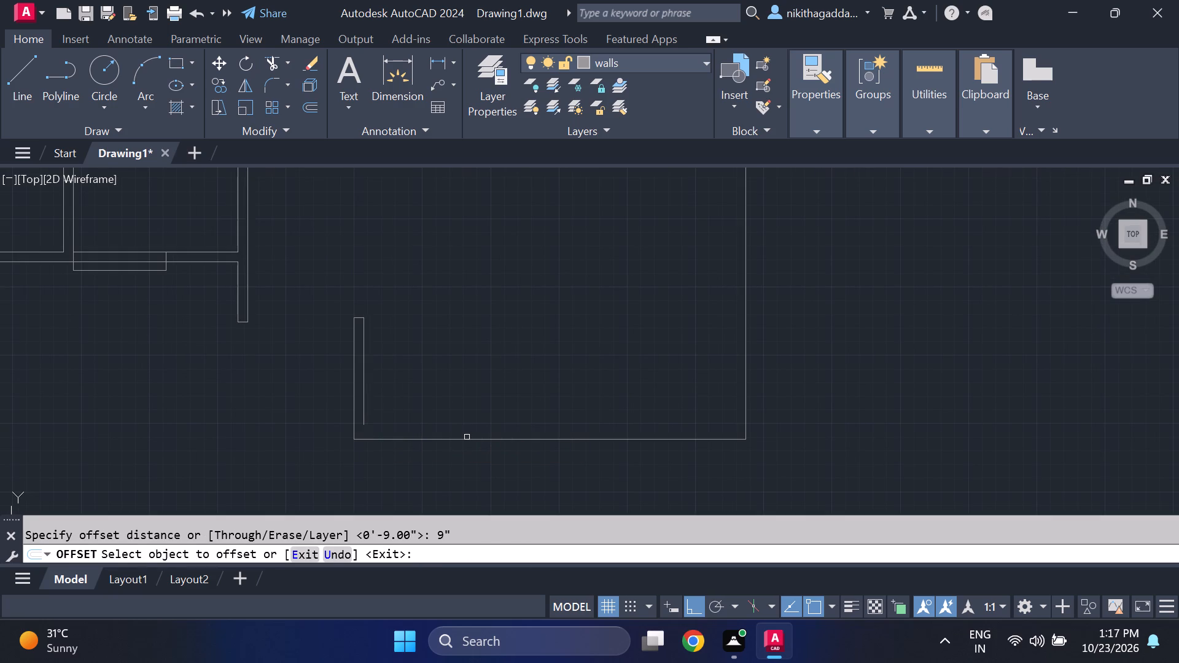
click(467, 437)
click(470, 417)
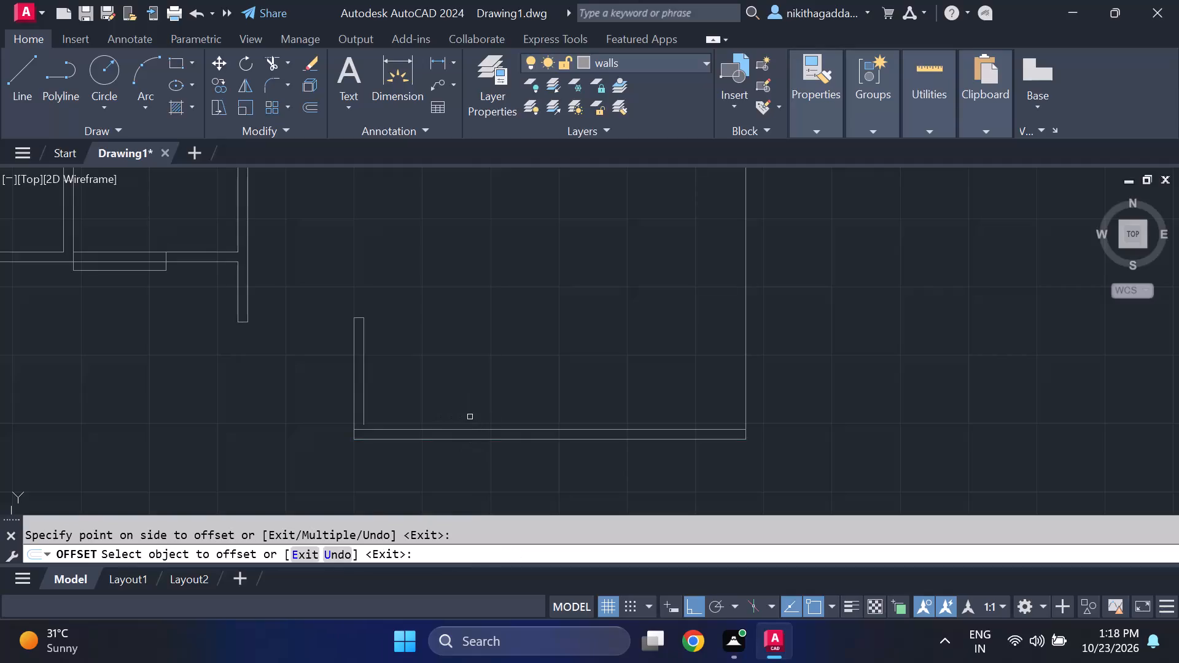
key(Escape)
Offset the outline's two right-hand vertical lines and the short horizontal line between them 9" toward the inside.
key(space)
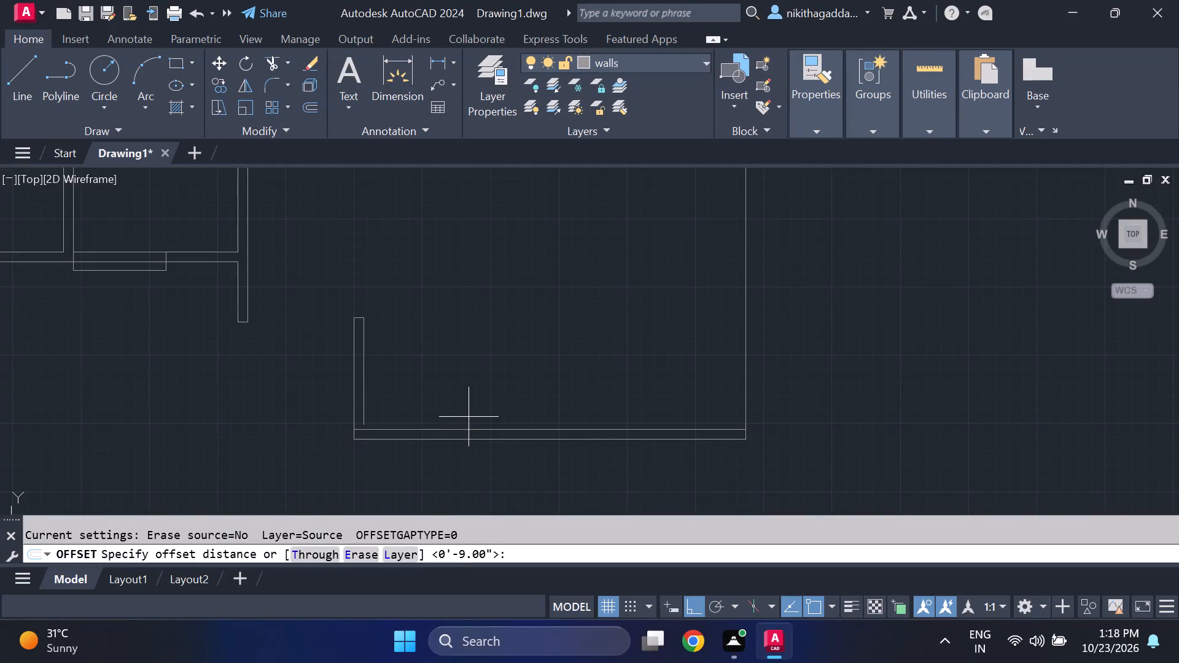
text(9")
key(Return)
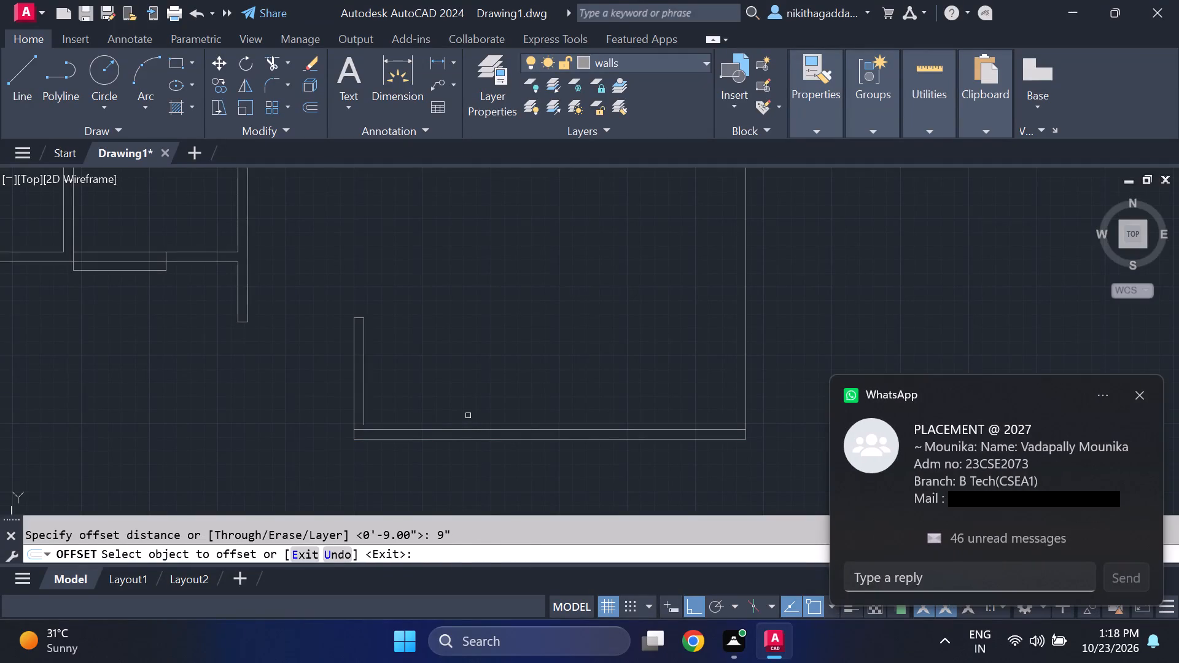
middle_drag(534, 389, 398, 443)
middle_click(397, 444)
scroll(410, 450, down, 2)
scroll(464, 407, up, 1)
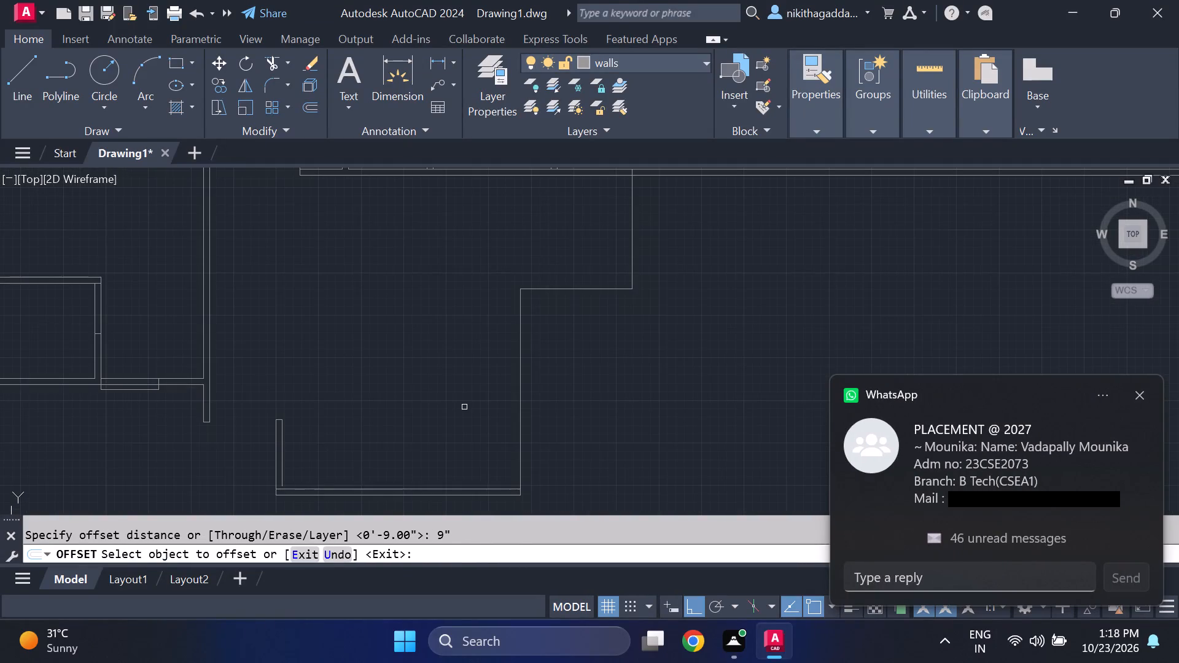
click(520, 363)
click(463, 368)
middle_drag(482, 325, 485, 421)
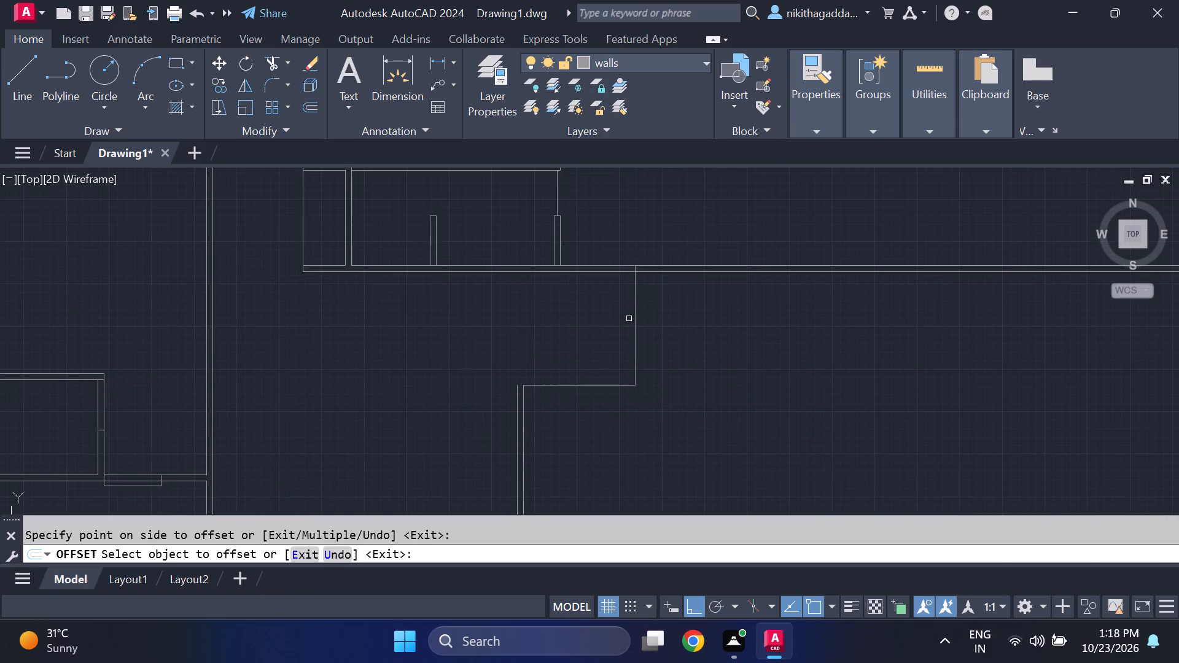
click(636, 309)
click(578, 310)
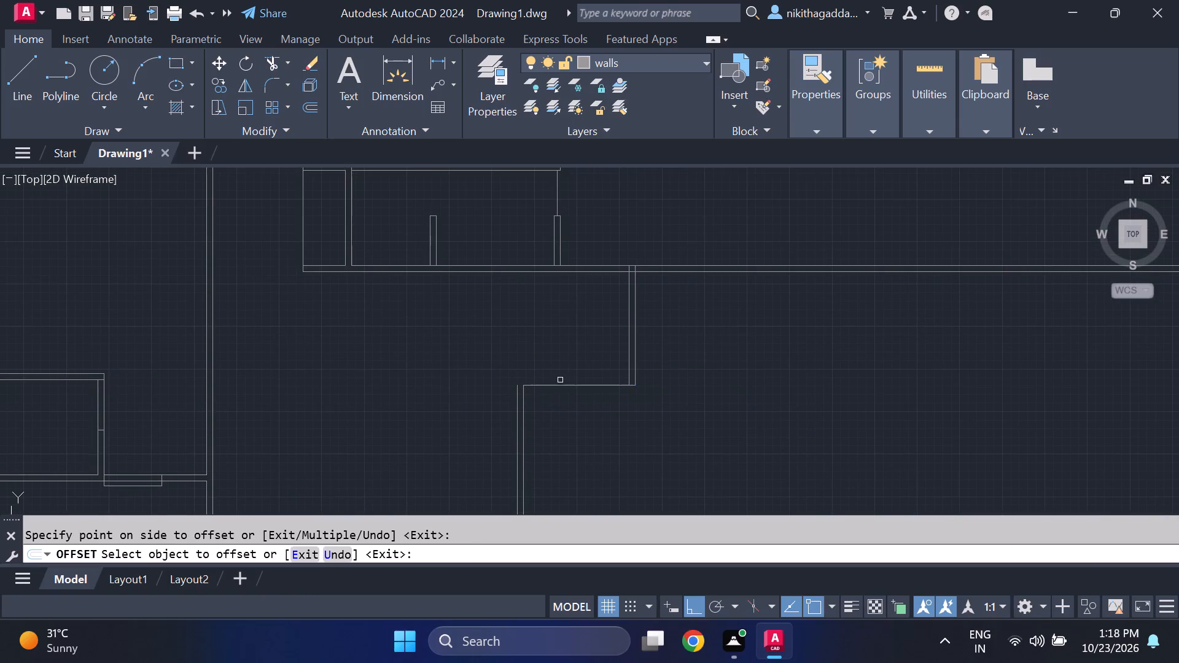
click(559, 387)
click(571, 351)
scroll(589, 355, down, 1)
middle_drag(605, 403, 615, 384)
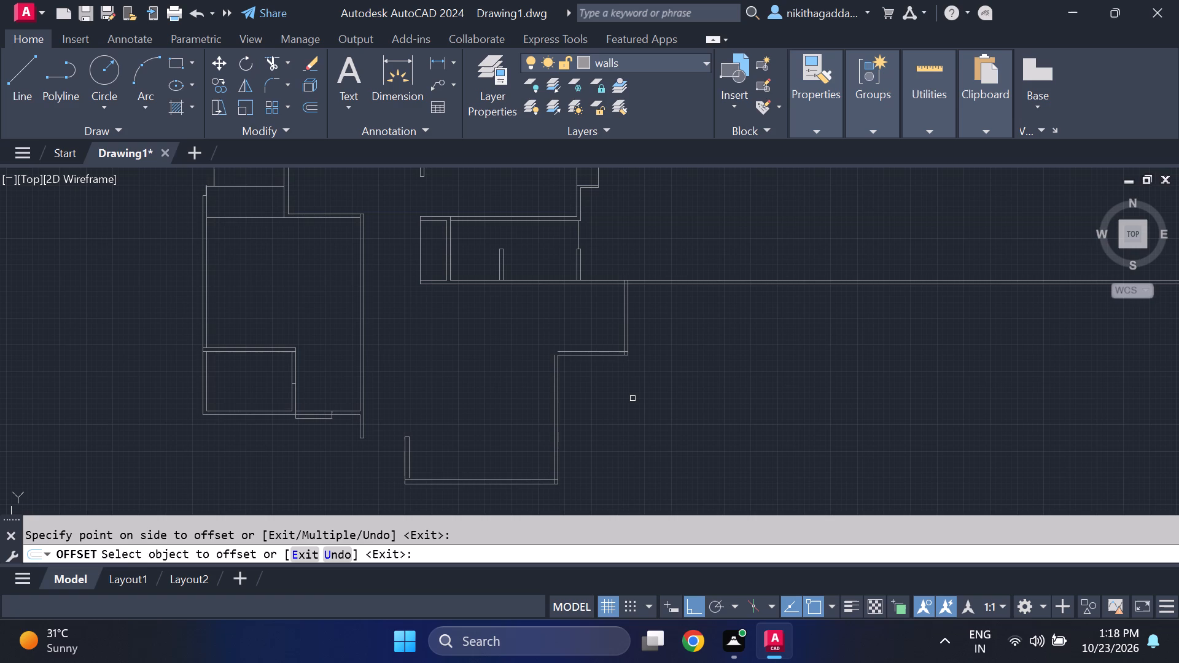
key(Escape)
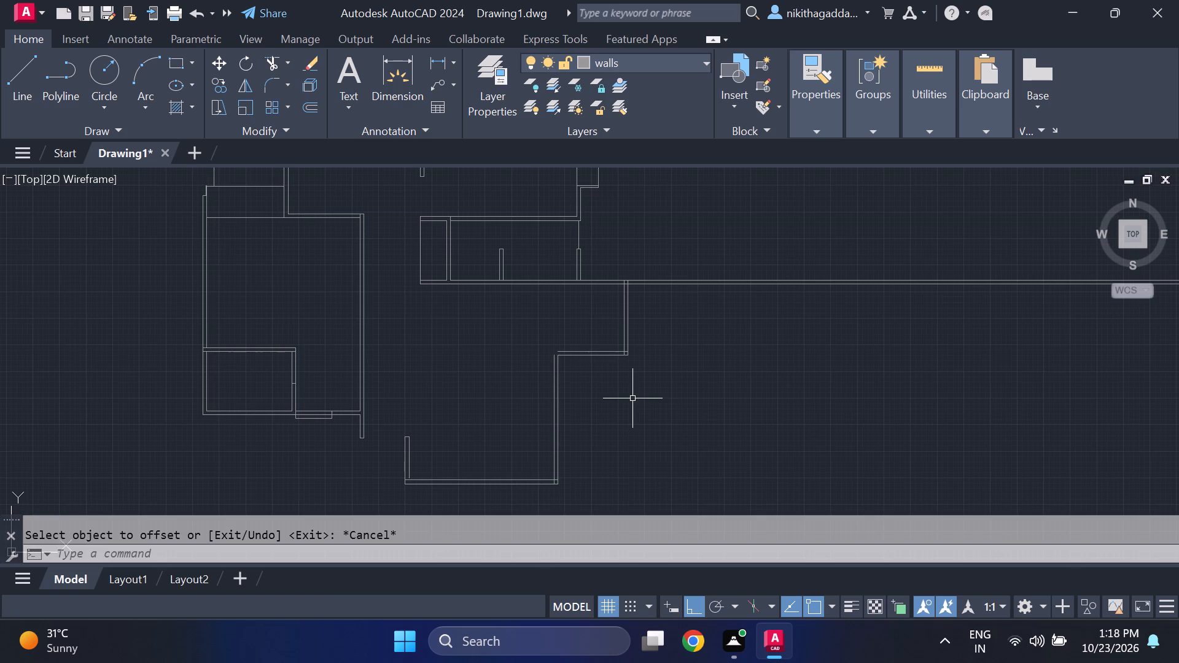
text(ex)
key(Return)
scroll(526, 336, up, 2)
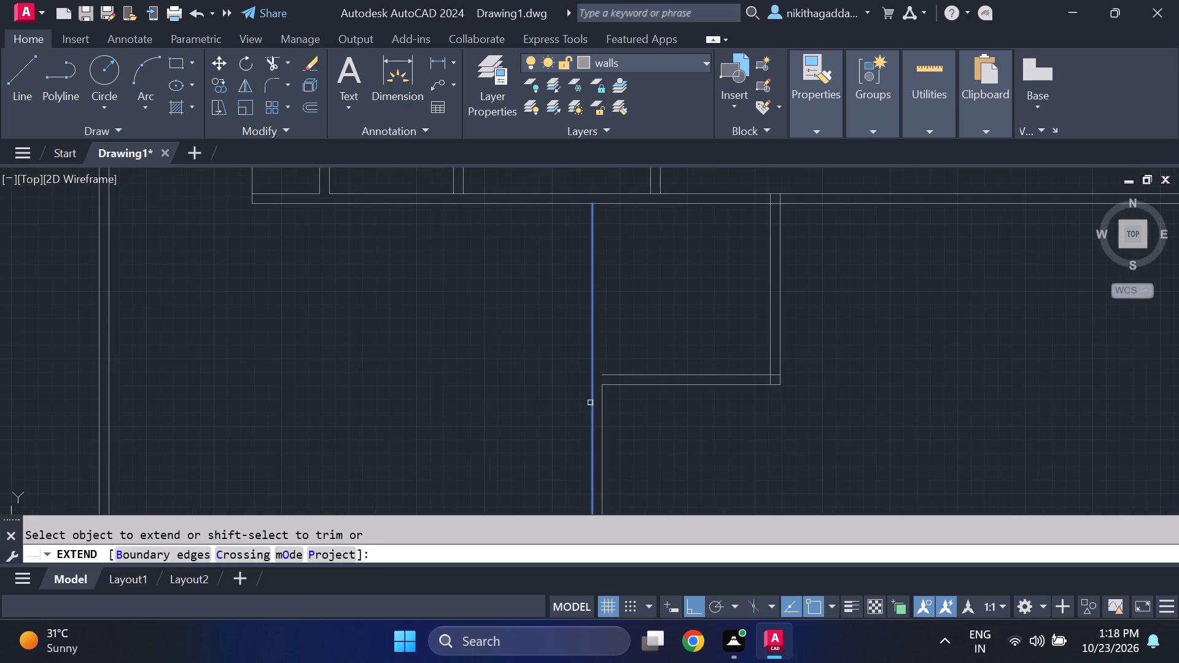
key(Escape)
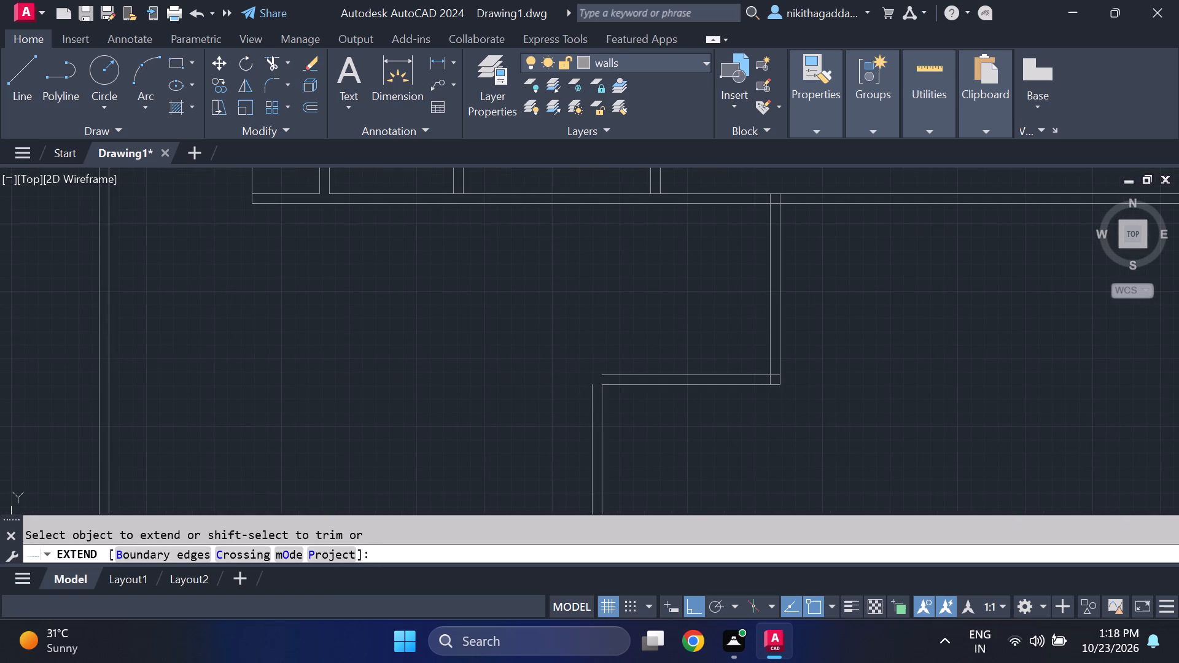
Draw two short lines that close the inner wall corner where the lower vertical wall meets the short horizontal wall.
key(l)
key(Return)
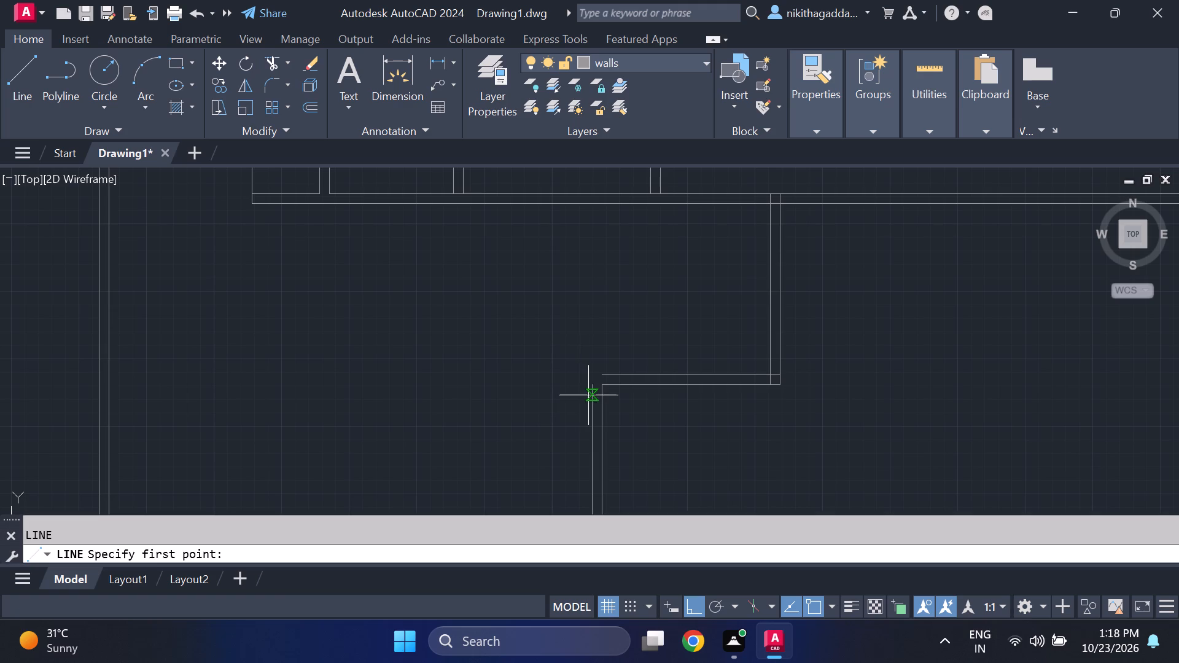
click(591, 392)
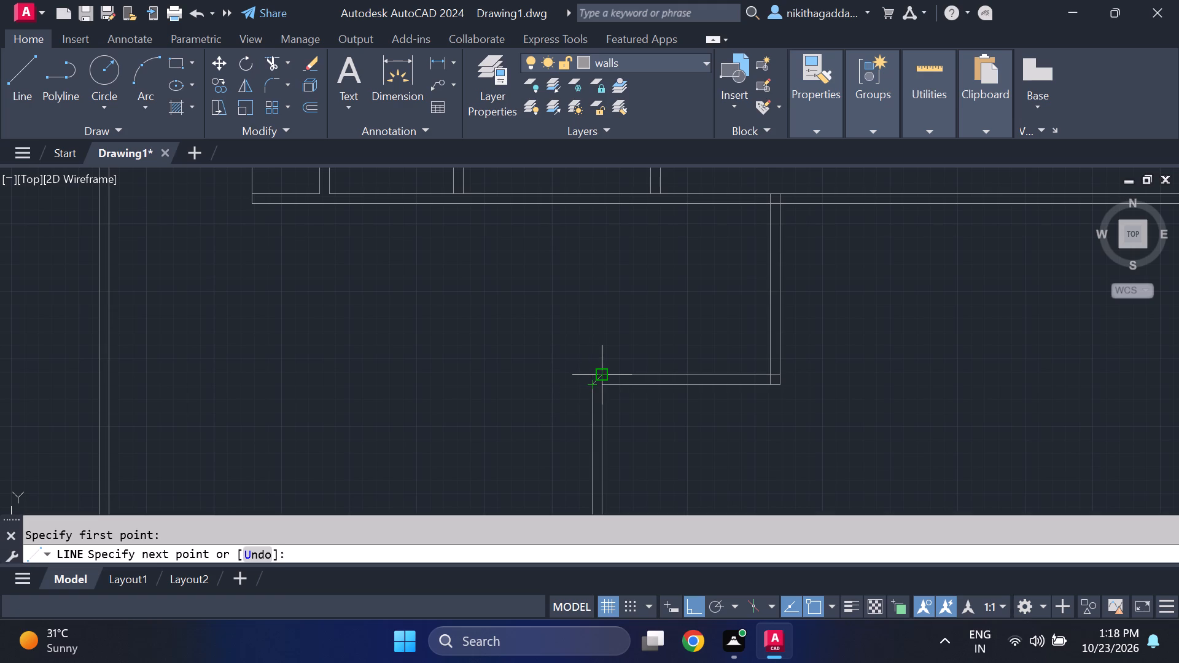
scroll(594, 376, up, 4)
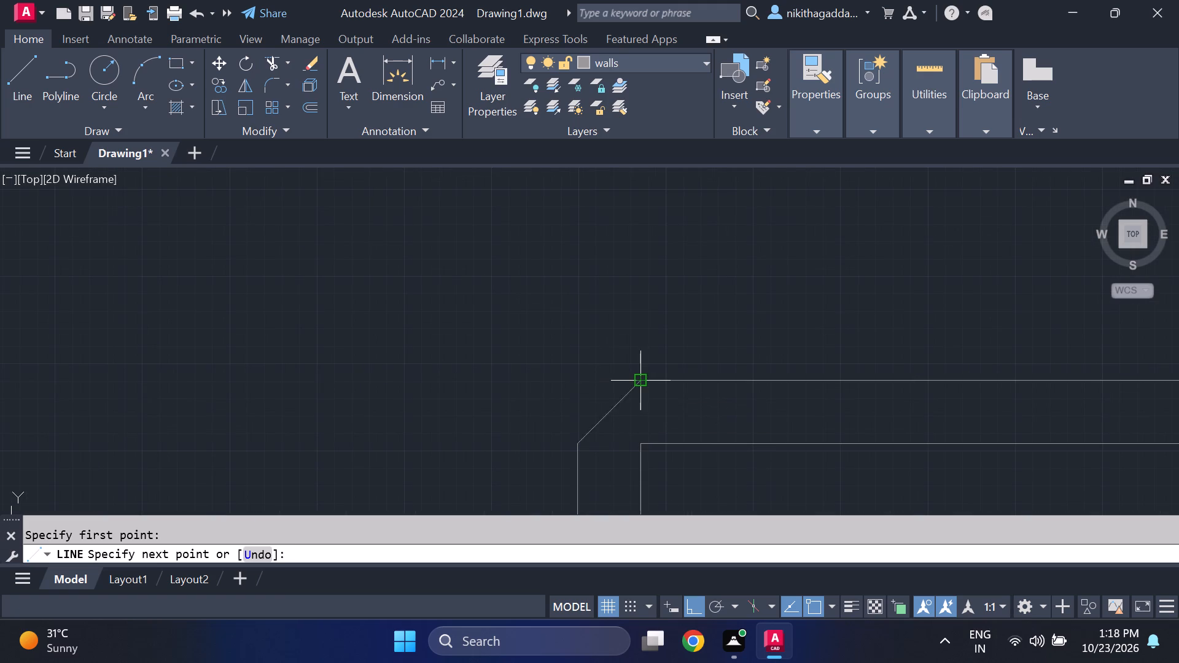
click(576, 381)
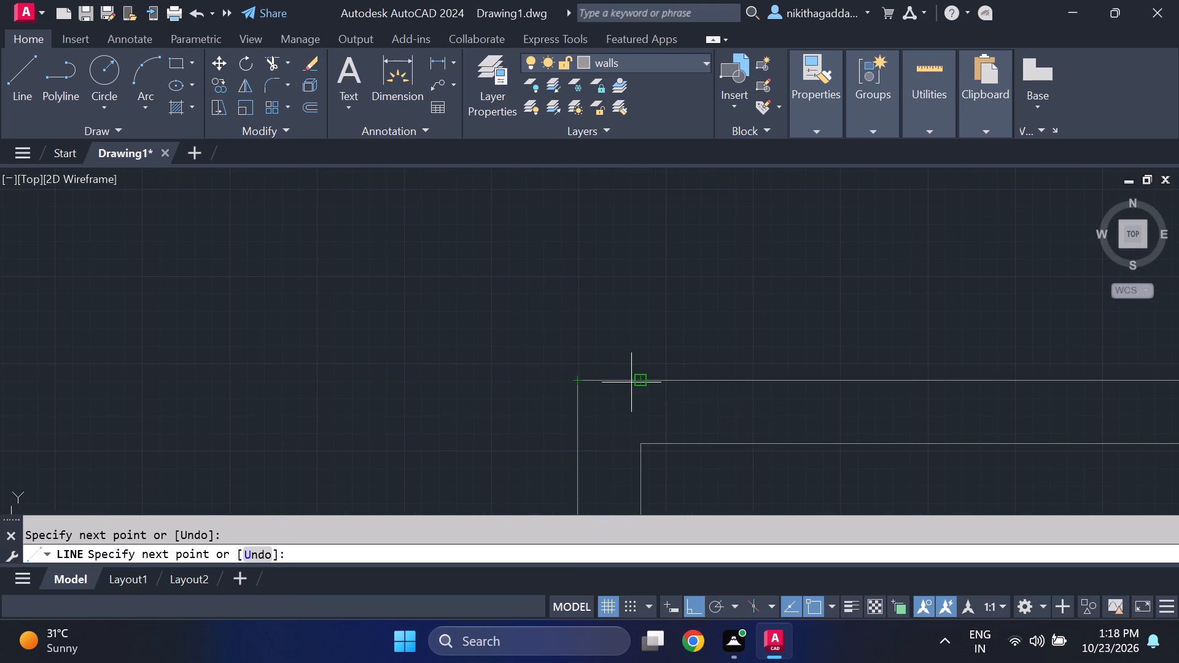
click(636, 381)
scroll(678, 302, down, 3)
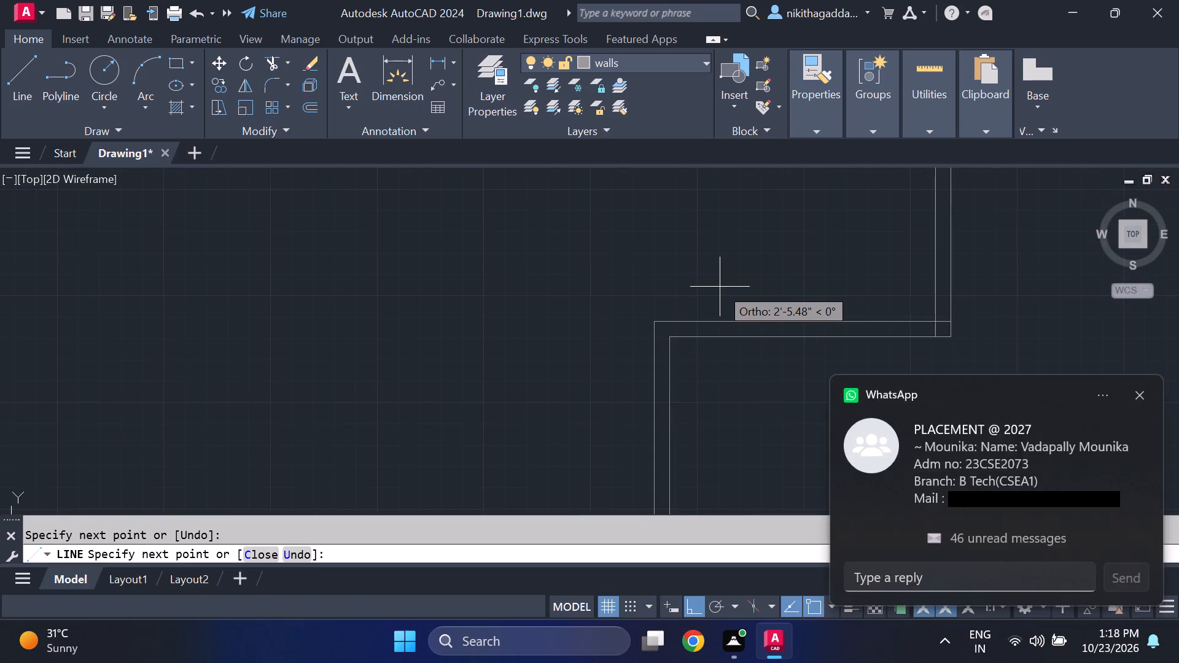
Extend the inner line of the new outline's short, open-ended wall down to the bottom wall's inner line.
key(Escape)
scroll(734, 298, down, 3)
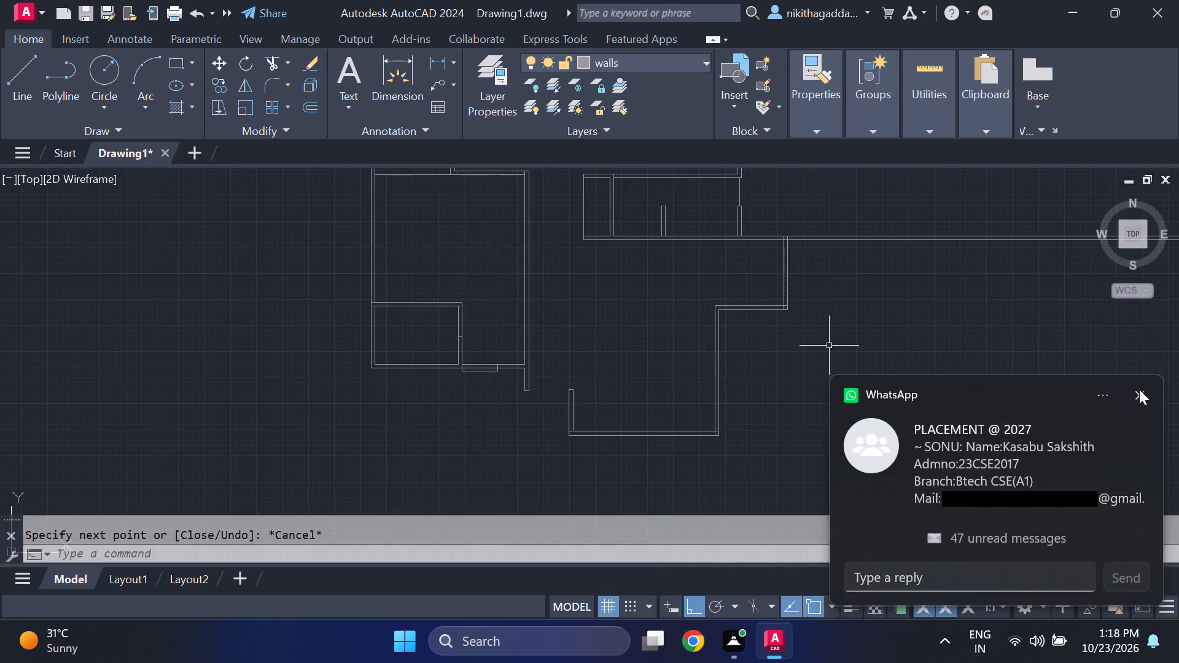
click(1139, 398)
scroll(667, 354, up, 2)
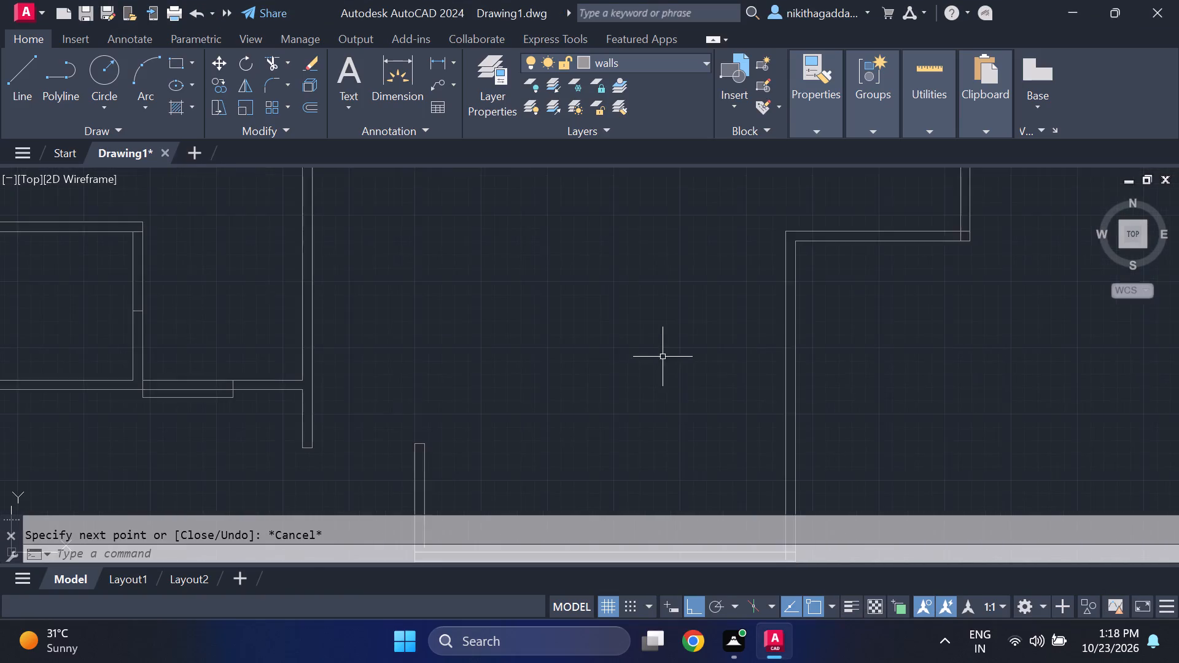
scroll(658, 362, down, 3)
middle_drag(599, 403, 521, 430)
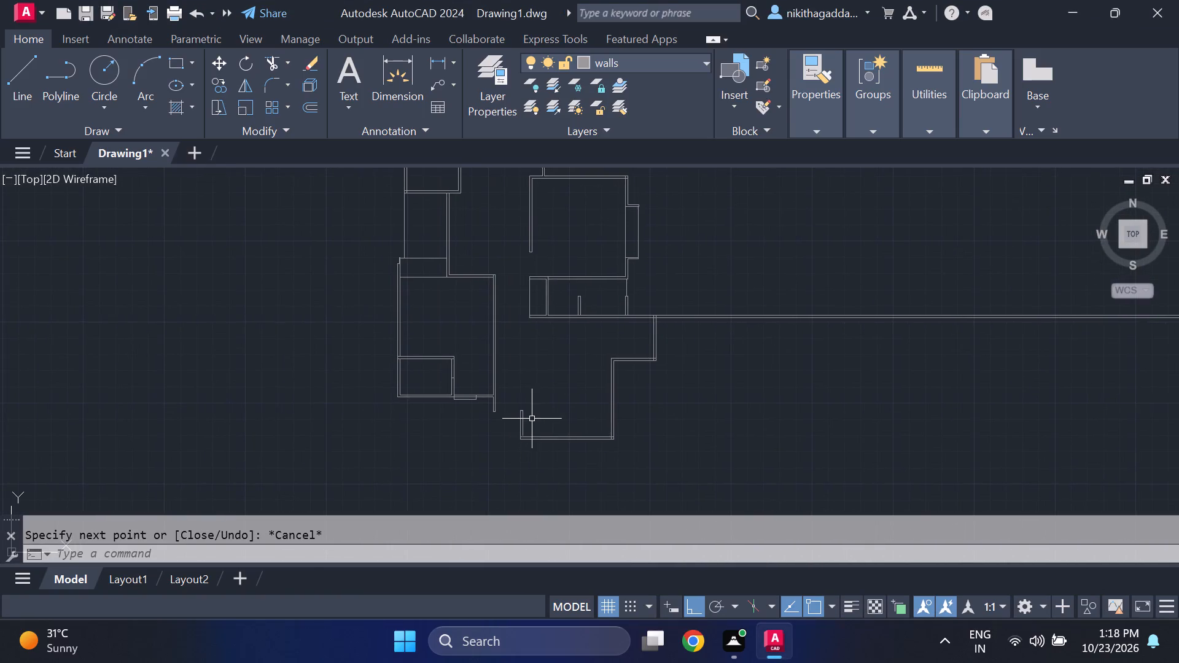
scroll(518, 419, up, 2)
middle_drag(534, 413, 537, 402)
scroll(537, 402, up, 1)
middle_drag(537, 402, 540, 396)
text(ex)
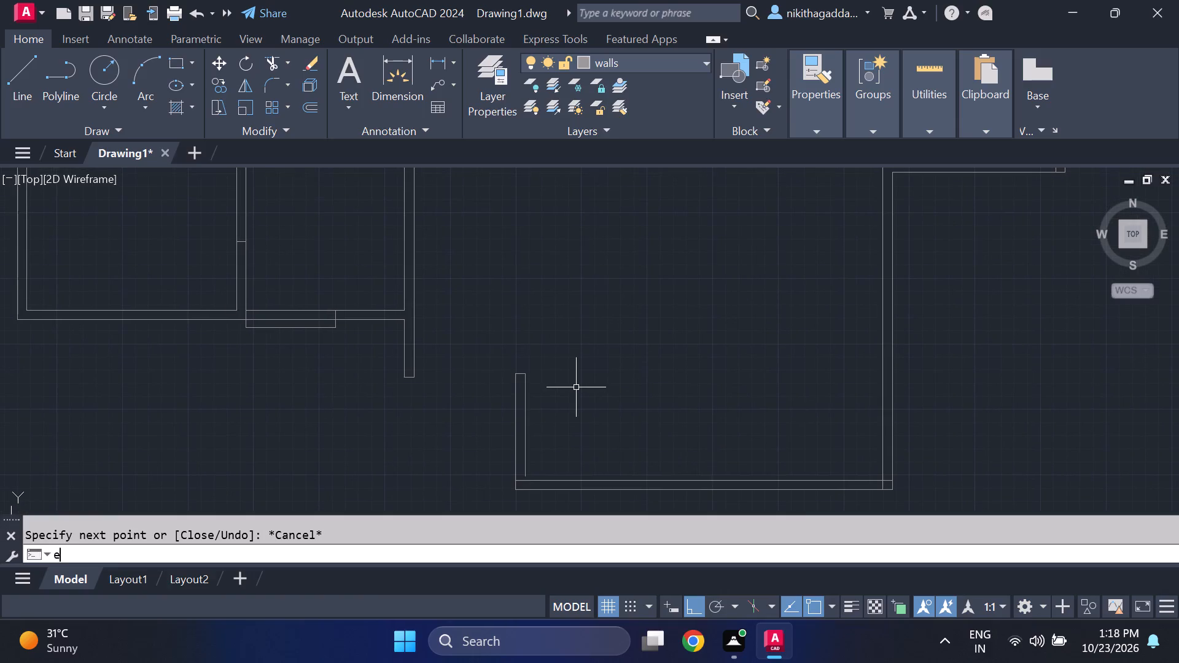
key(Return)
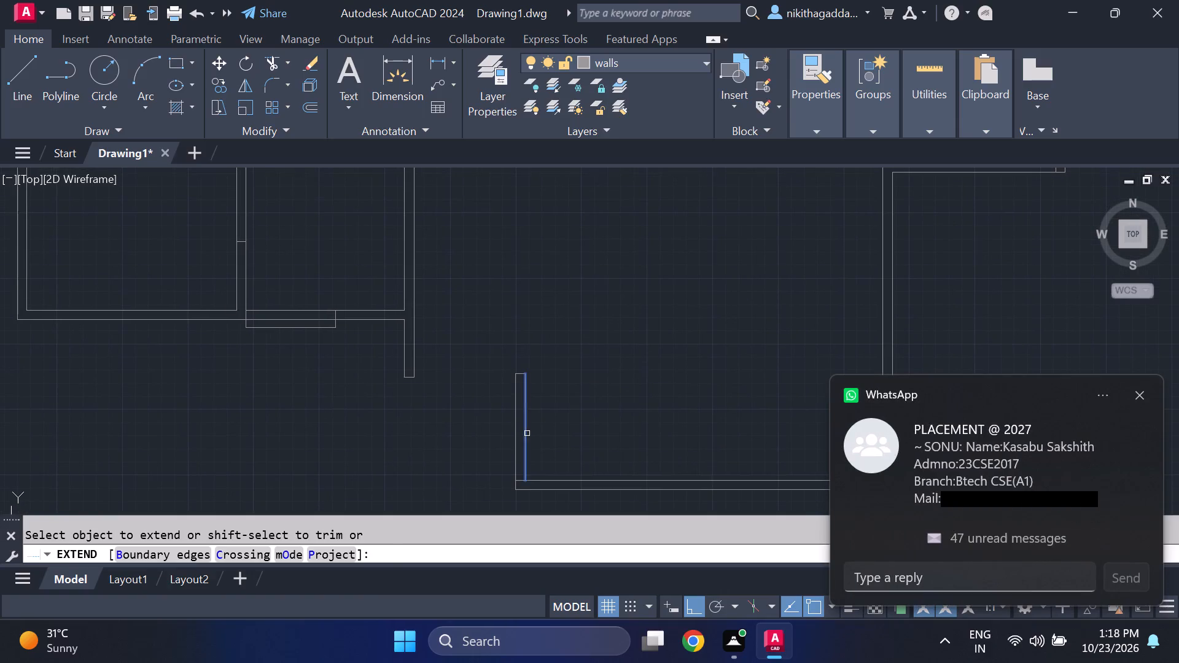
click(527, 433)
key(Escape)
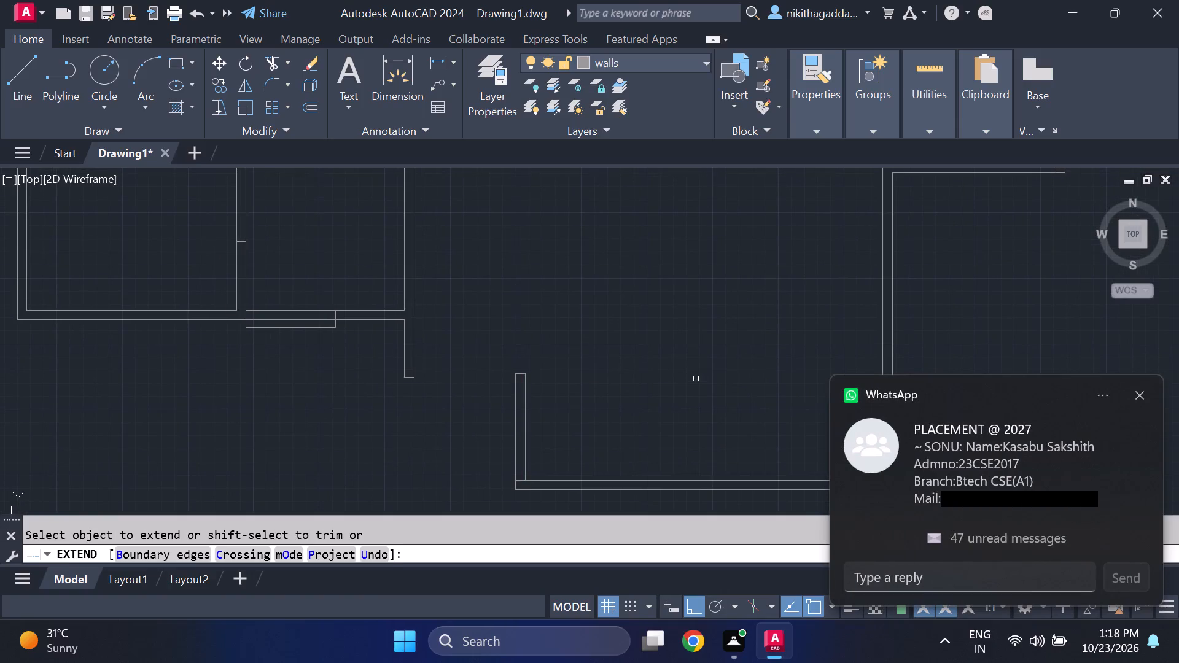
click(1146, 396)
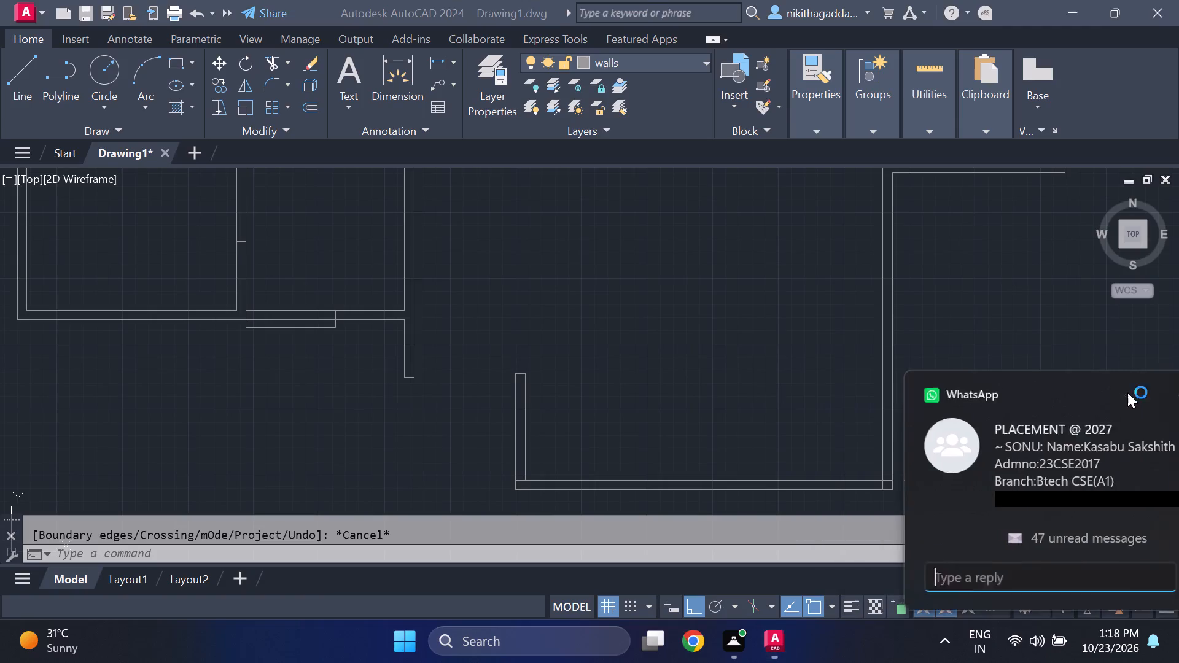
Trim the two long horizontal wall lines that run past the new room's upper right-hand vertical wall.
scroll(564, 354, down, 2)
middle_drag(531, 363, 516, 359)
scroll(517, 358, up, 1)
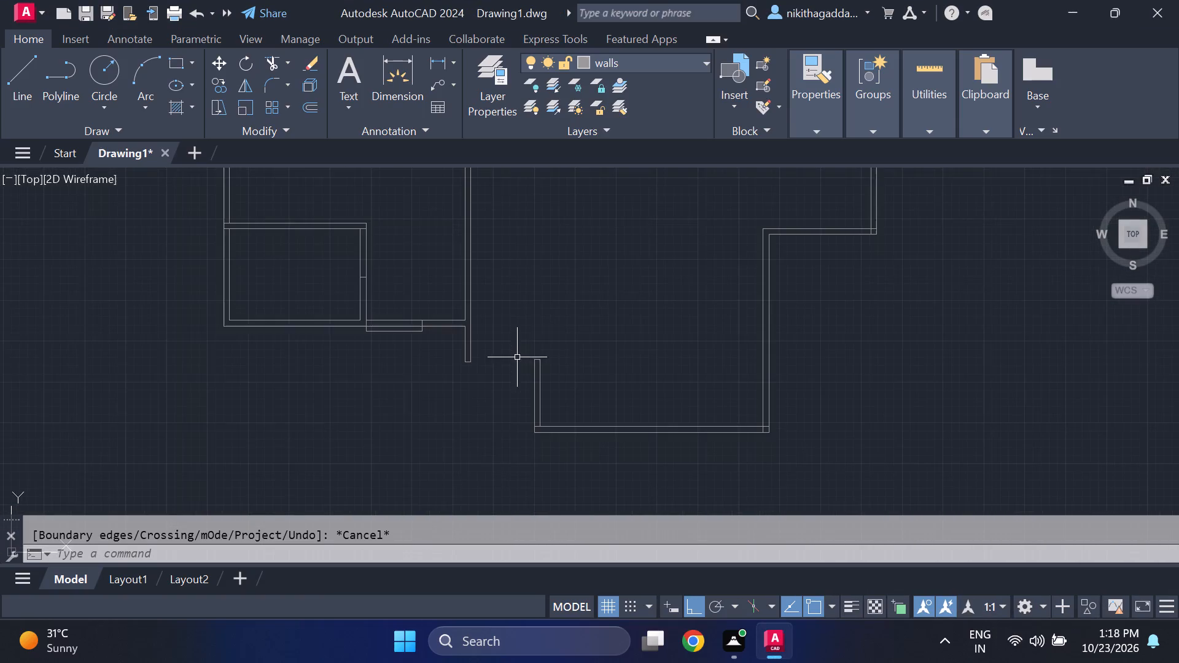
scroll(610, 300, down, 1)
middle_drag(611, 298, 577, 373)
scroll(618, 322, up, 1)
middle_drag(609, 349, 601, 364)
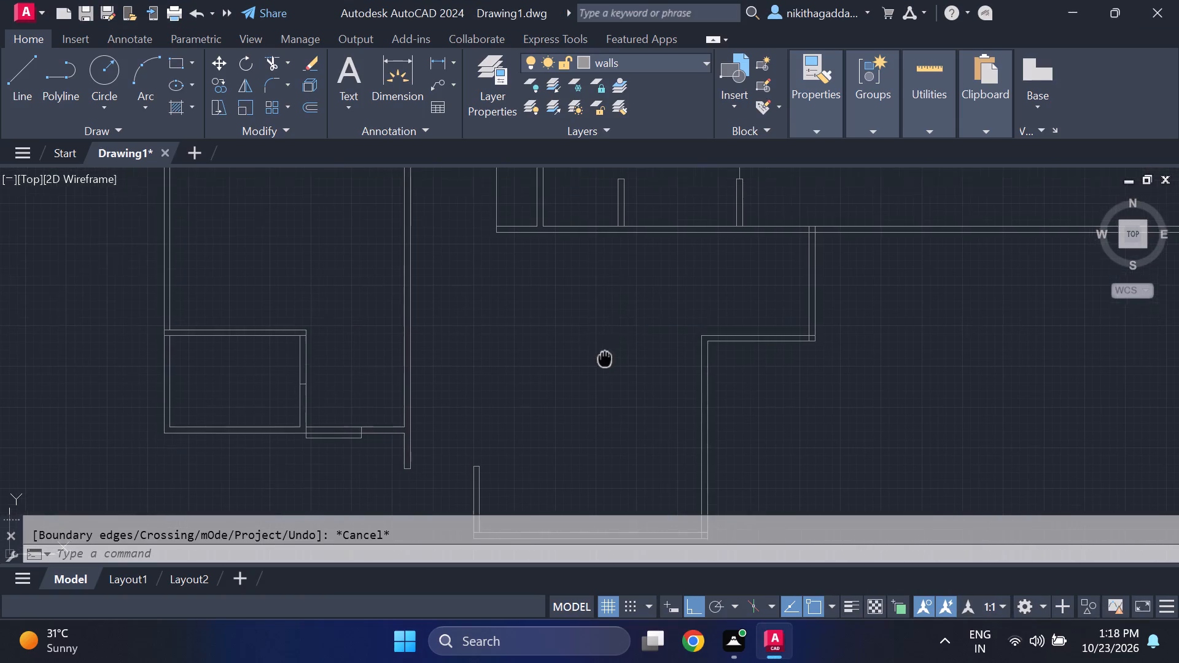
middle_drag(601, 364, 590, 383)
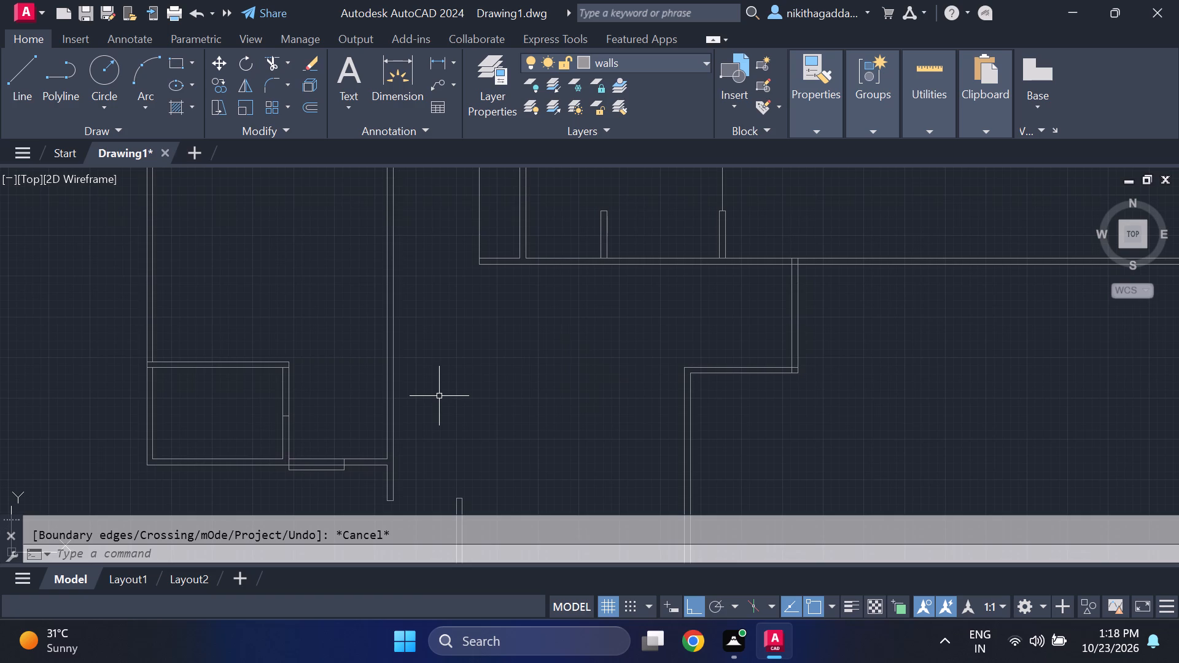
middle_drag(760, 424, 771, 461)
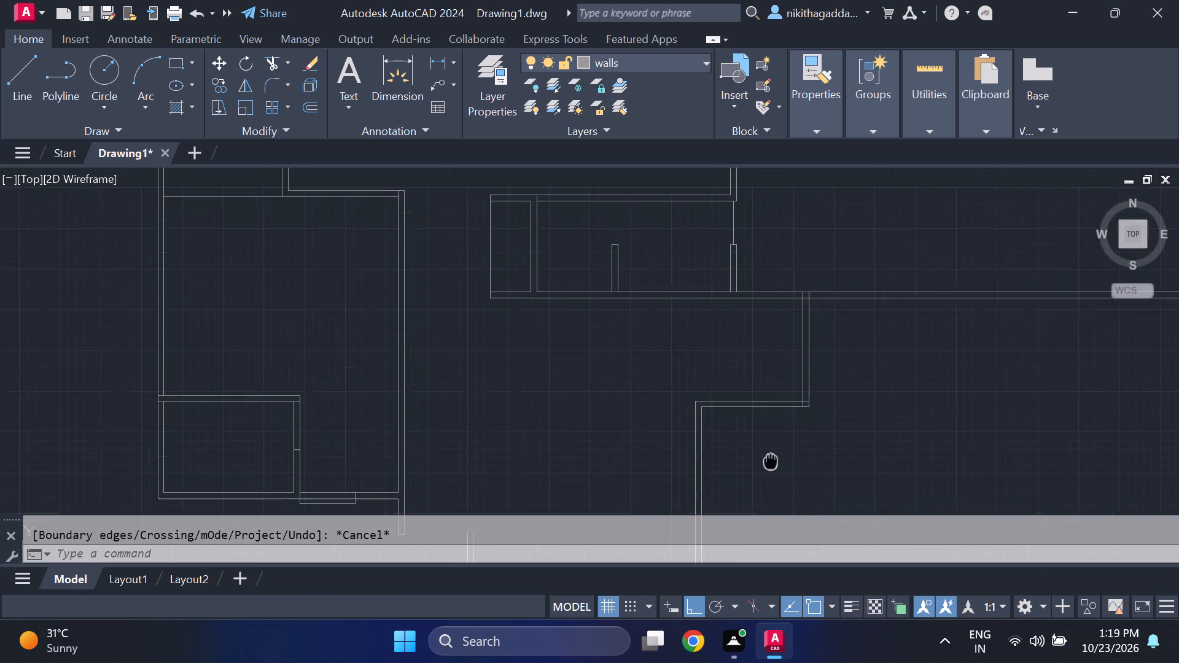
middle_drag(771, 461, 774, 478)
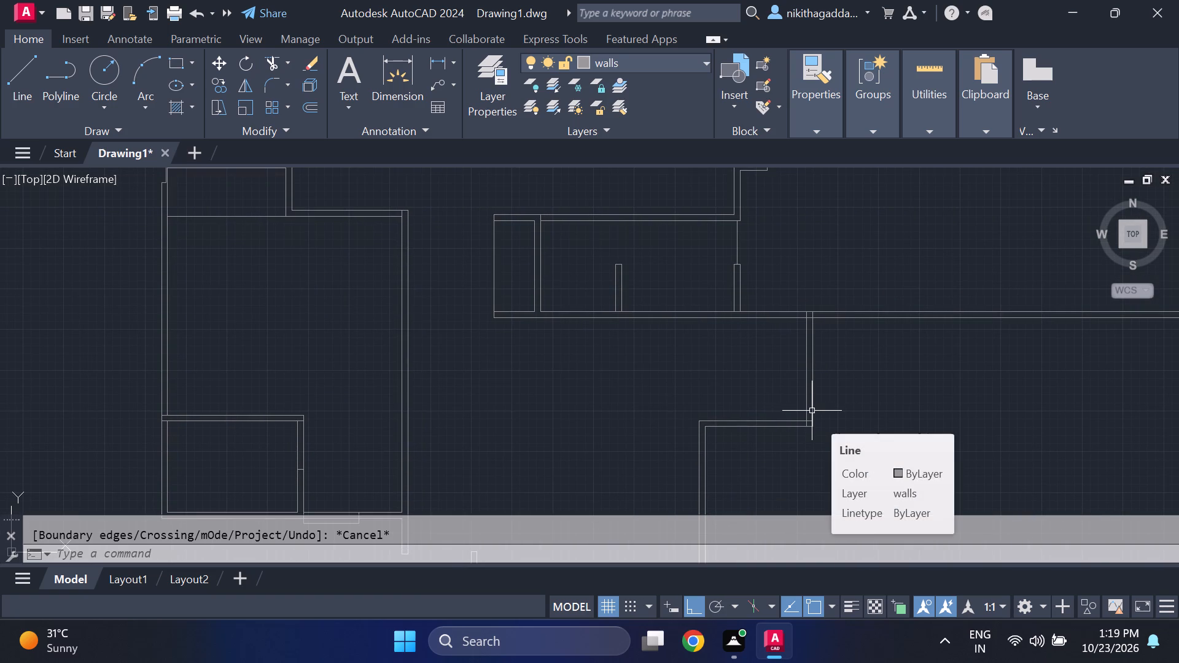
text(tr)
key(Return)
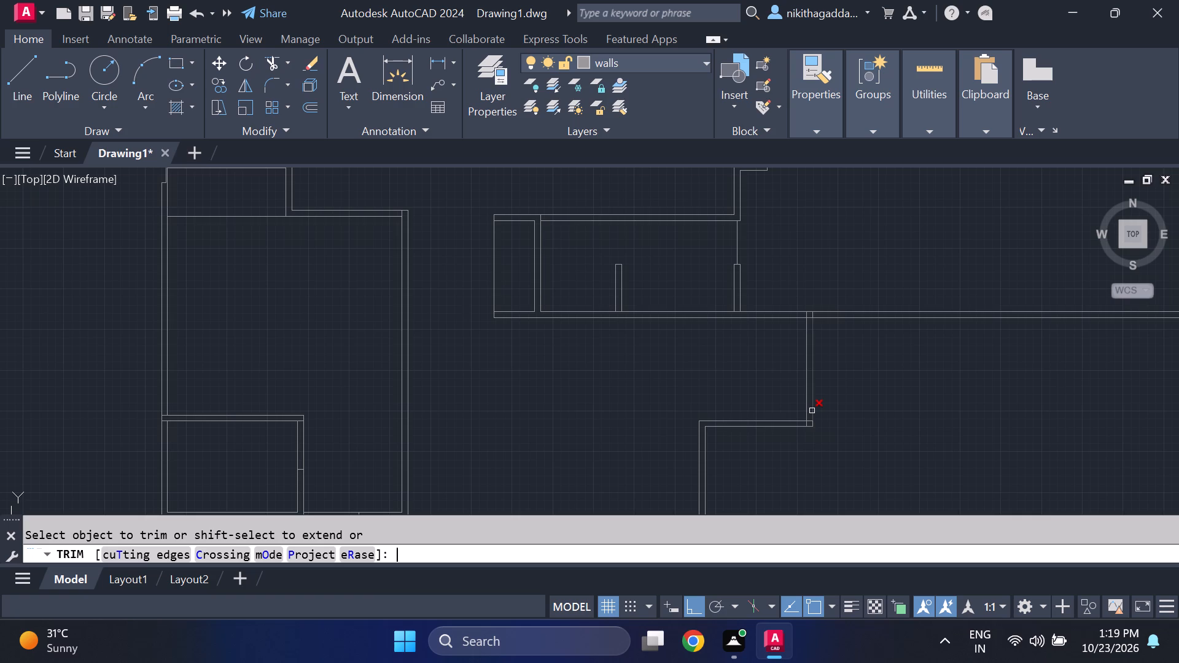
drag(949, 297, 992, 422)
scroll(981, 384, down, 2)
middle_drag(980, 384, 939, 393)
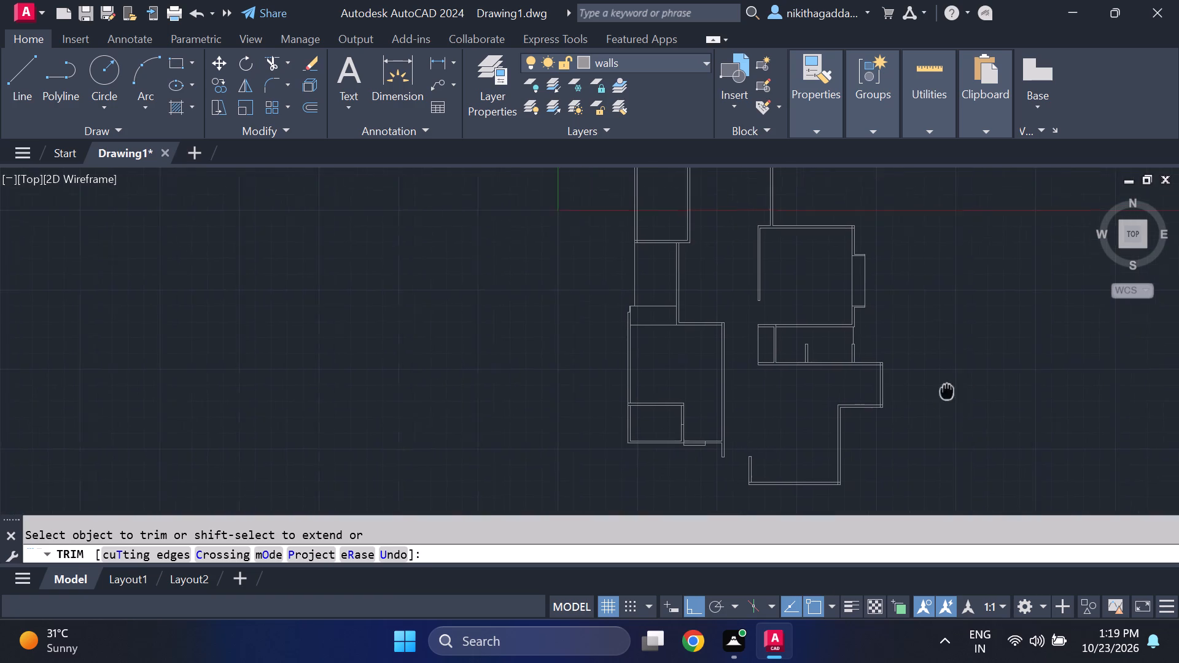
middle_drag(939, 393, 925, 394)
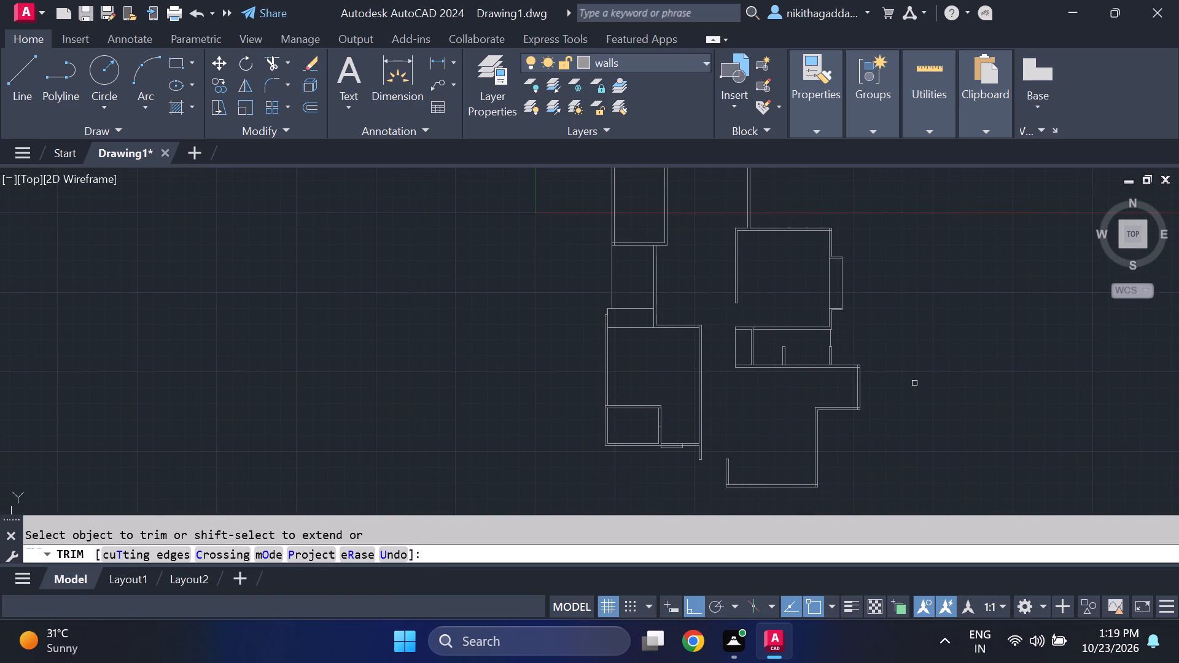
key(F1)
key(Escape)
key(Escape)
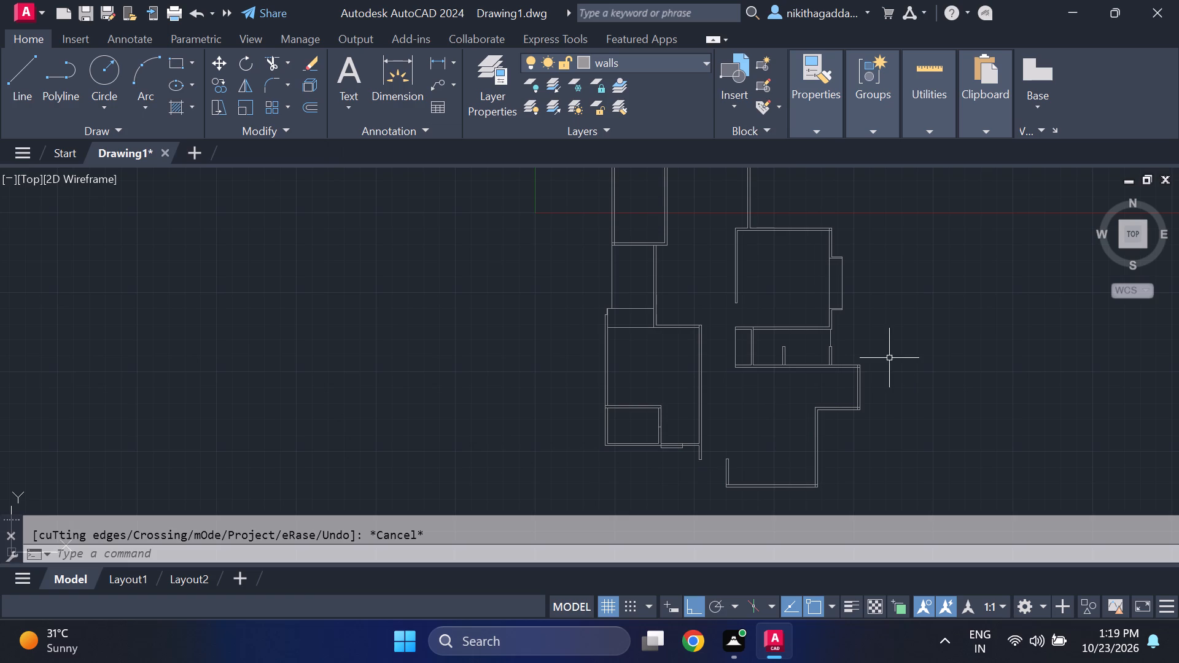
Trim the inner line's overlapping ends at the upper and lower corners of the new room's upper right-hand vertical wall.
scroll(880, 419, up, 2)
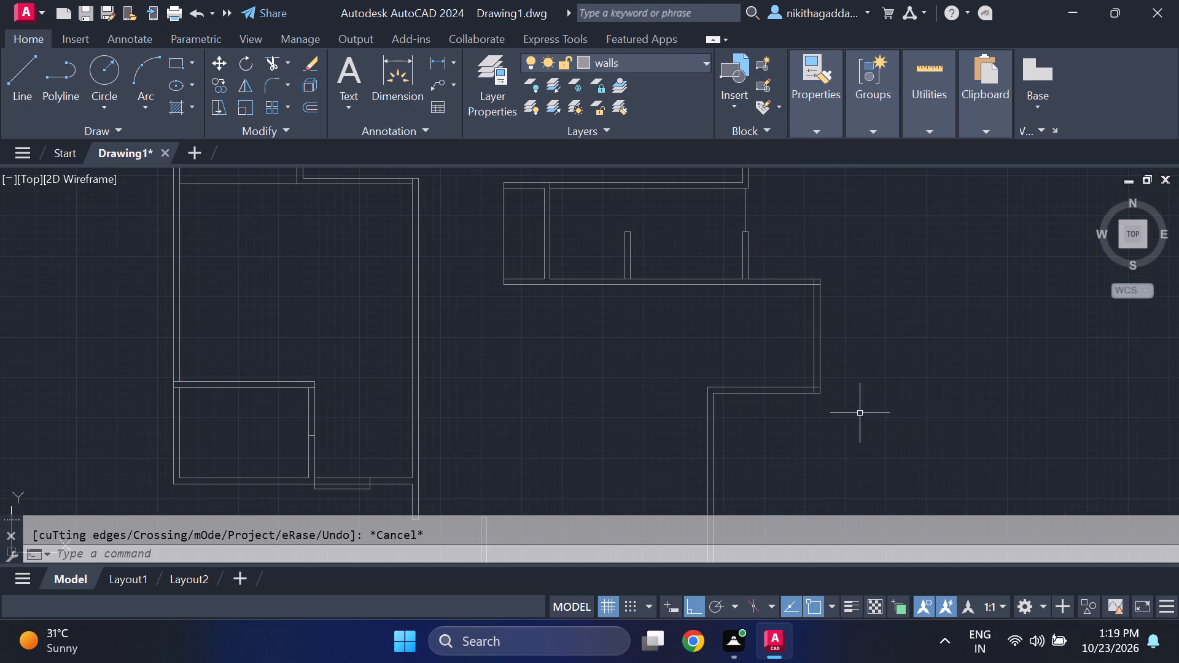
scroll(806, 301, up, 1)
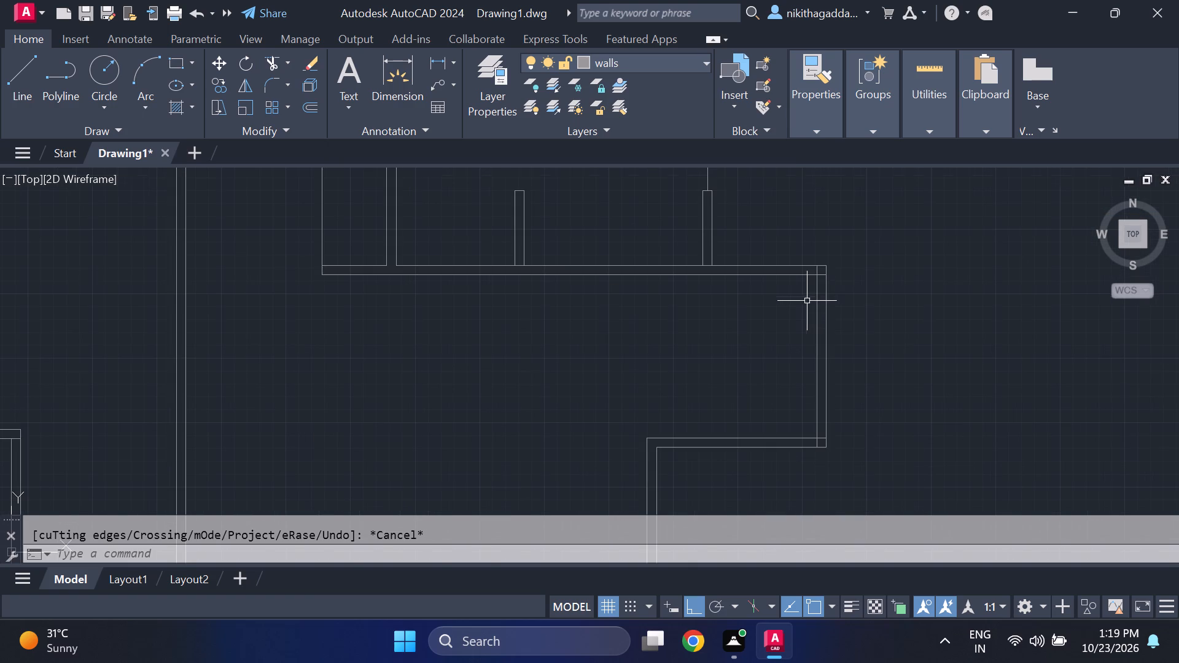
text(tr)
key(Return)
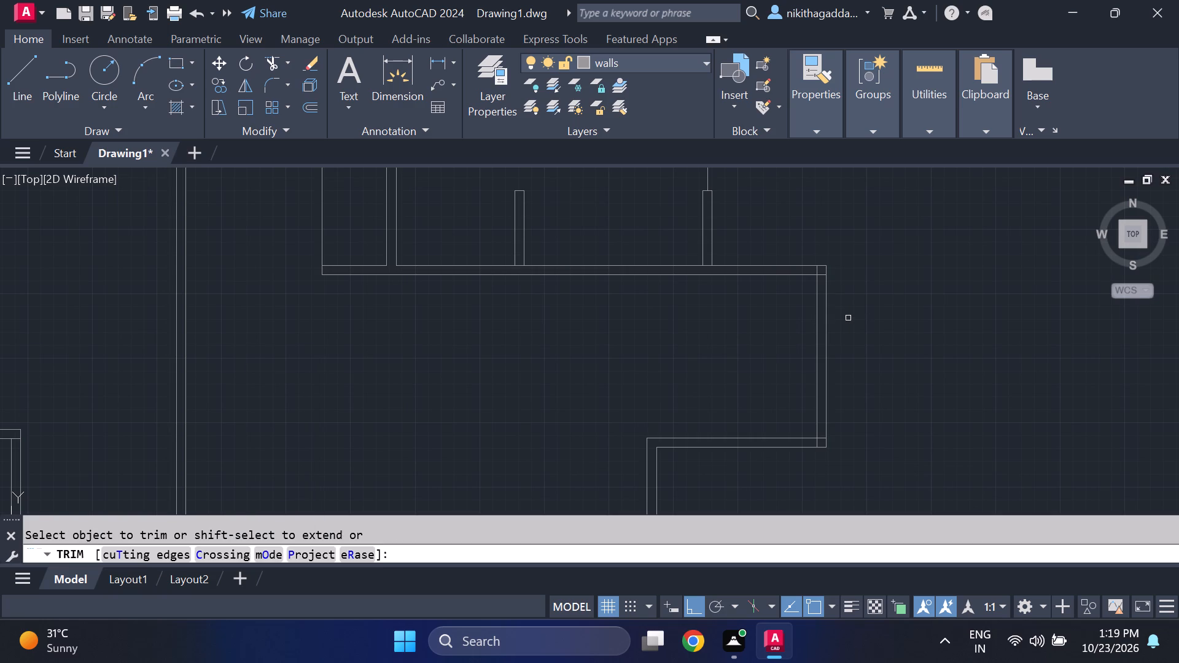
scroll(841, 284, up, 2)
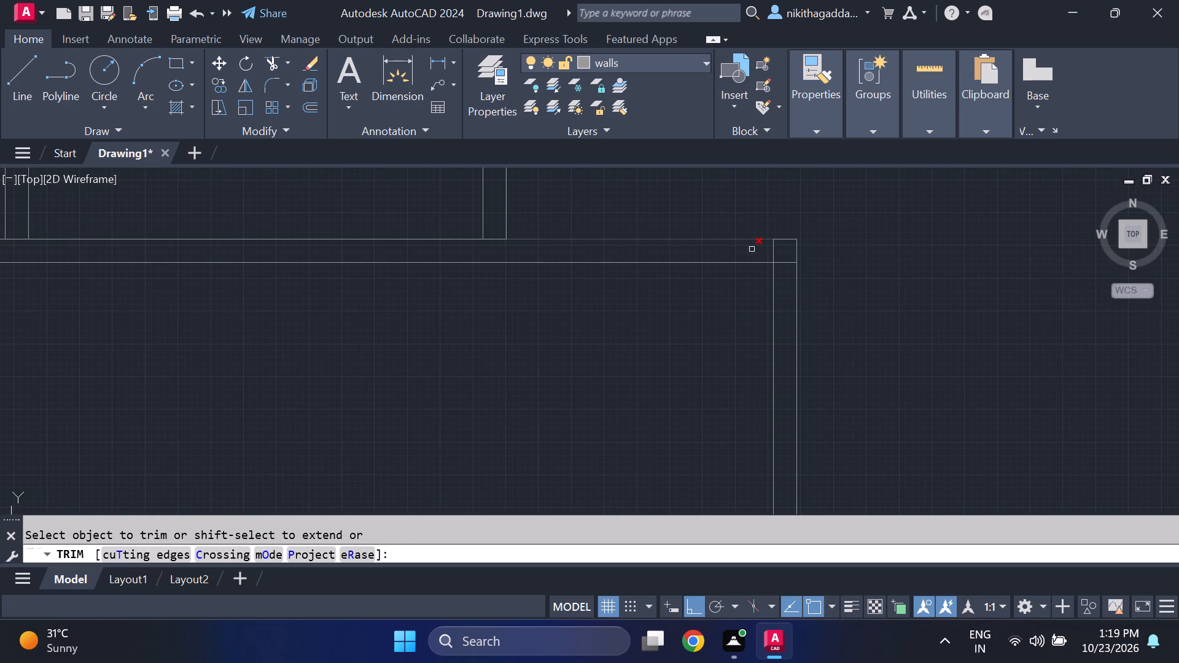
click(775, 254)
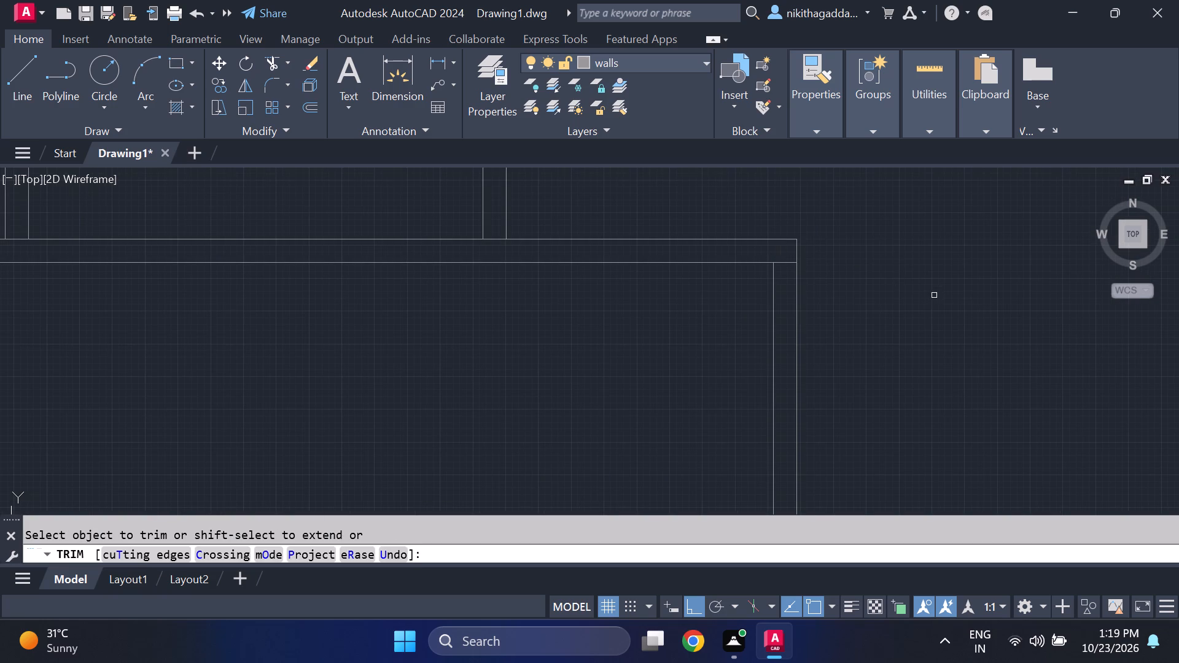
scroll(934, 295, down, 3)
scroll(881, 397, up, 2)
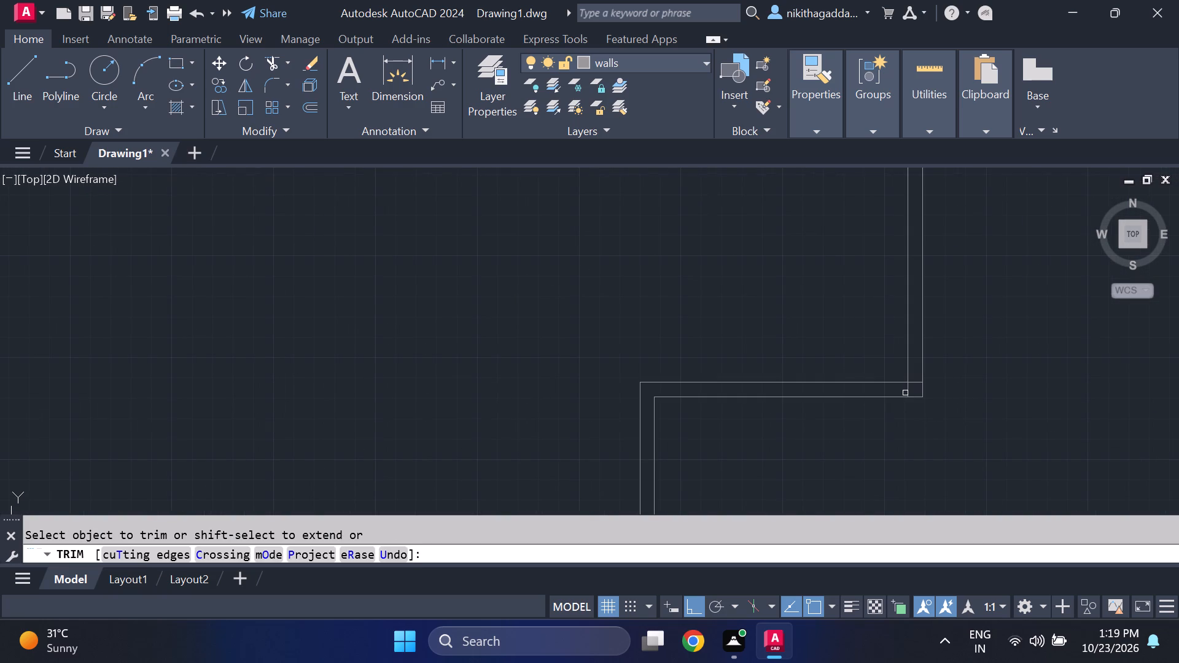
click(910, 389)
scroll(962, 332, down, 2)
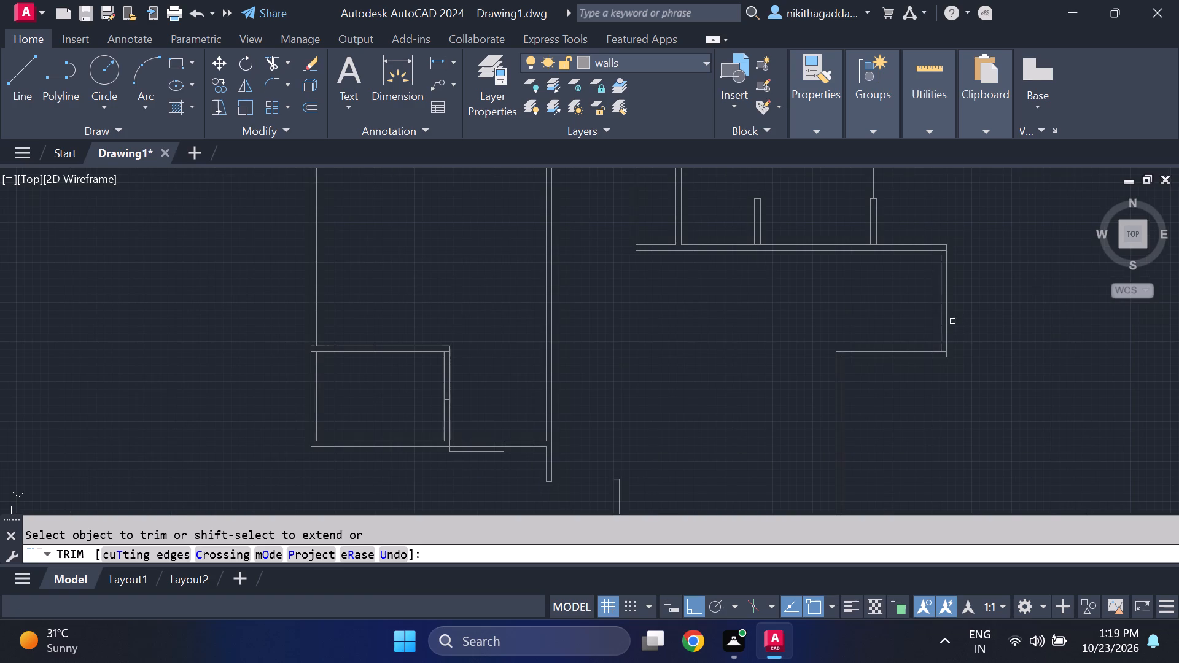
scroll(951, 333, up, 1)
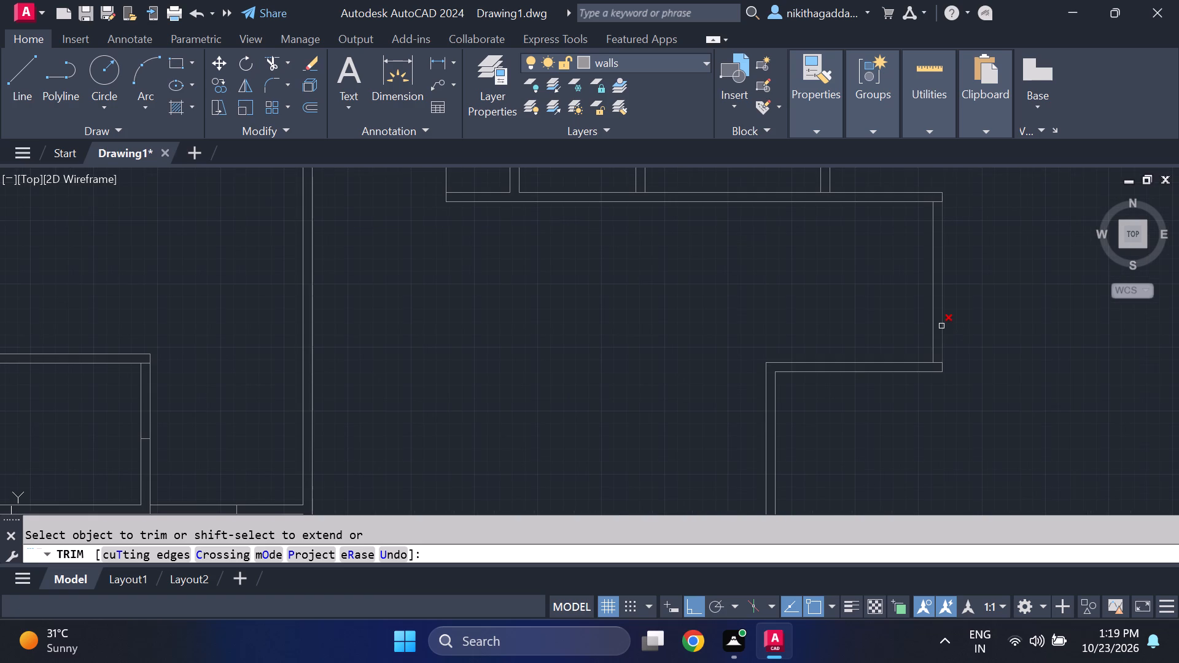
key(Escape)
Trim the overlapping inner line ends at both corners of the new room's bottom wall.
middle_drag(849, 403, 835, 355)
scroll(835, 355, down, 2)
middle_drag(827, 454, 855, 421)
scroll(827, 454, up, 1)
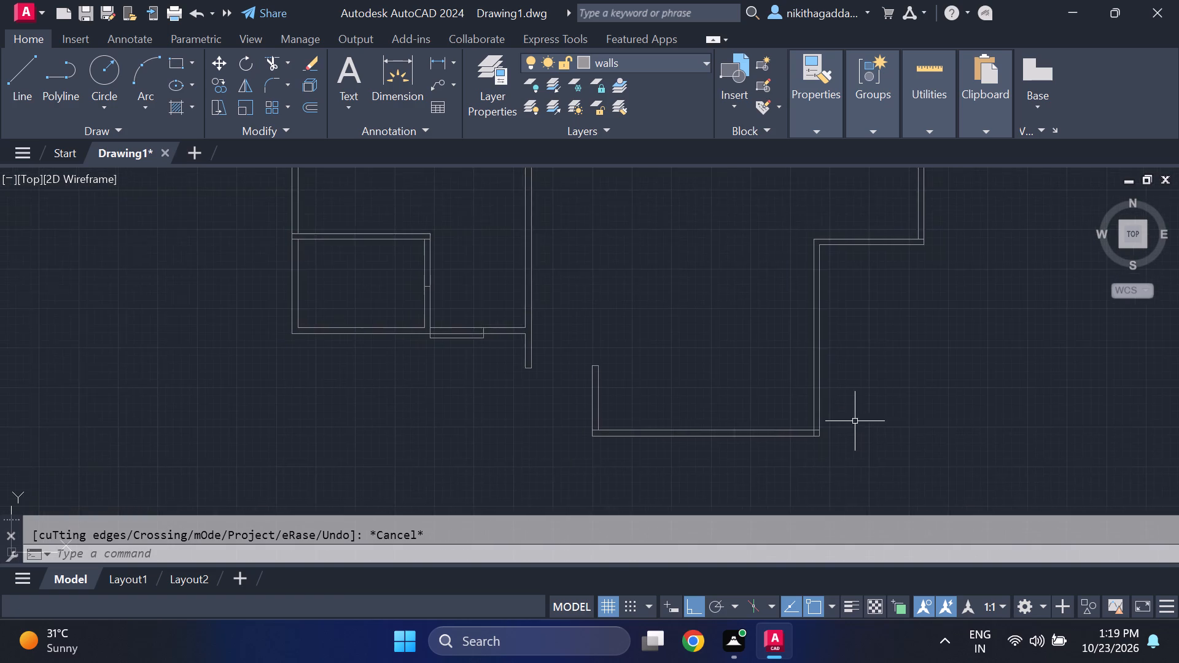
scroll(807, 441, up, 2)
text(tr)
key(Return)
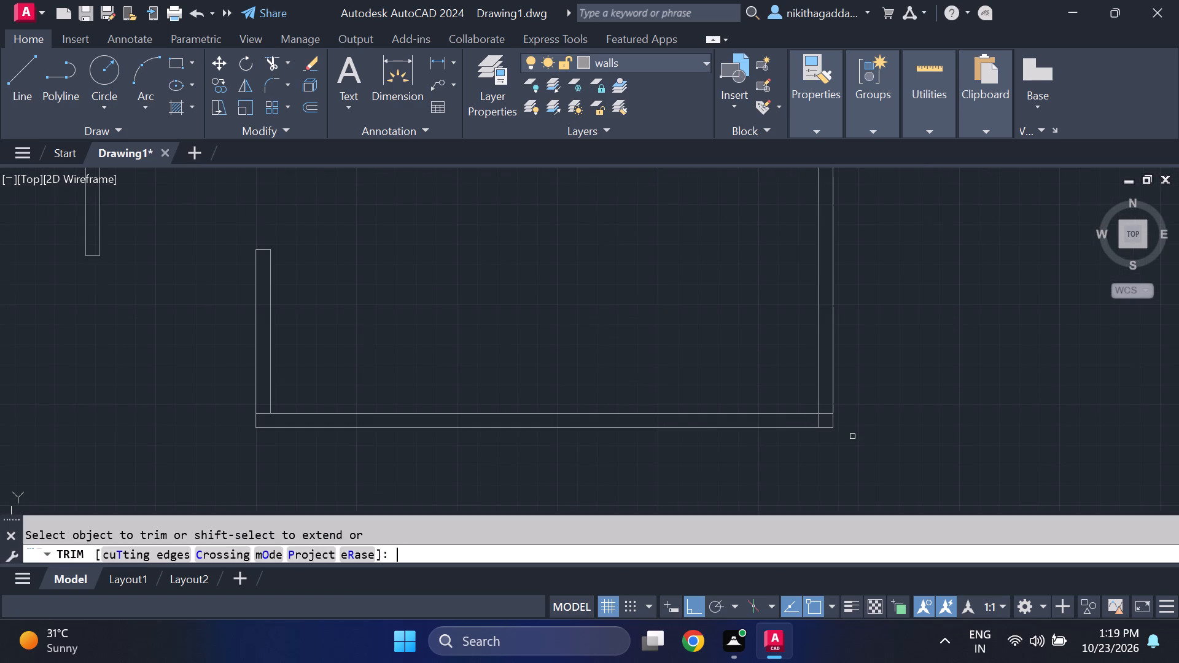
scroll(852, 436, up, 2)
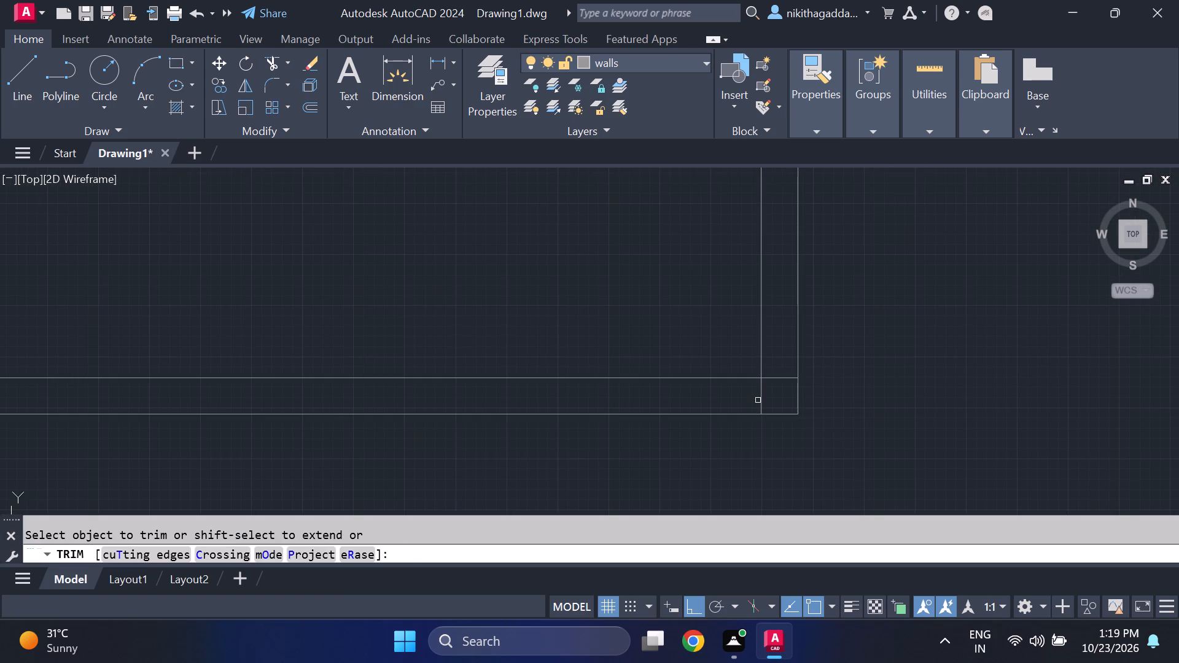
click(761, 399)
click(776, 377)
scroll(841, 362, down, 4)
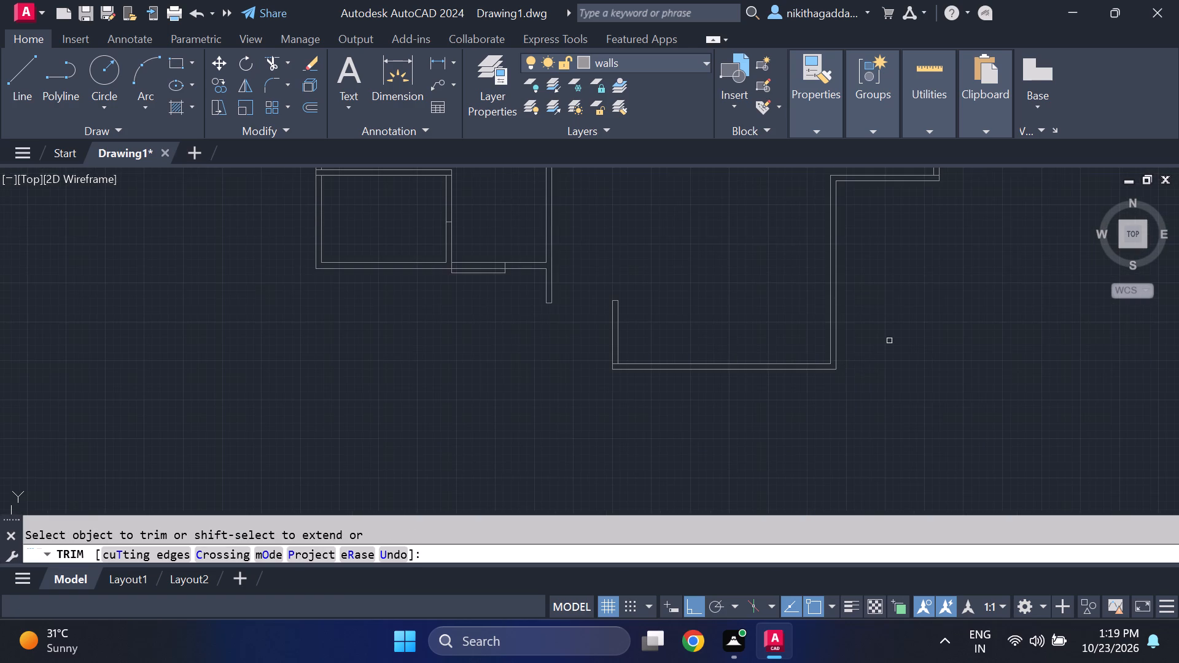
middle_drag(891, 340, 908, 406)
scroll(638, 440, up, 2)
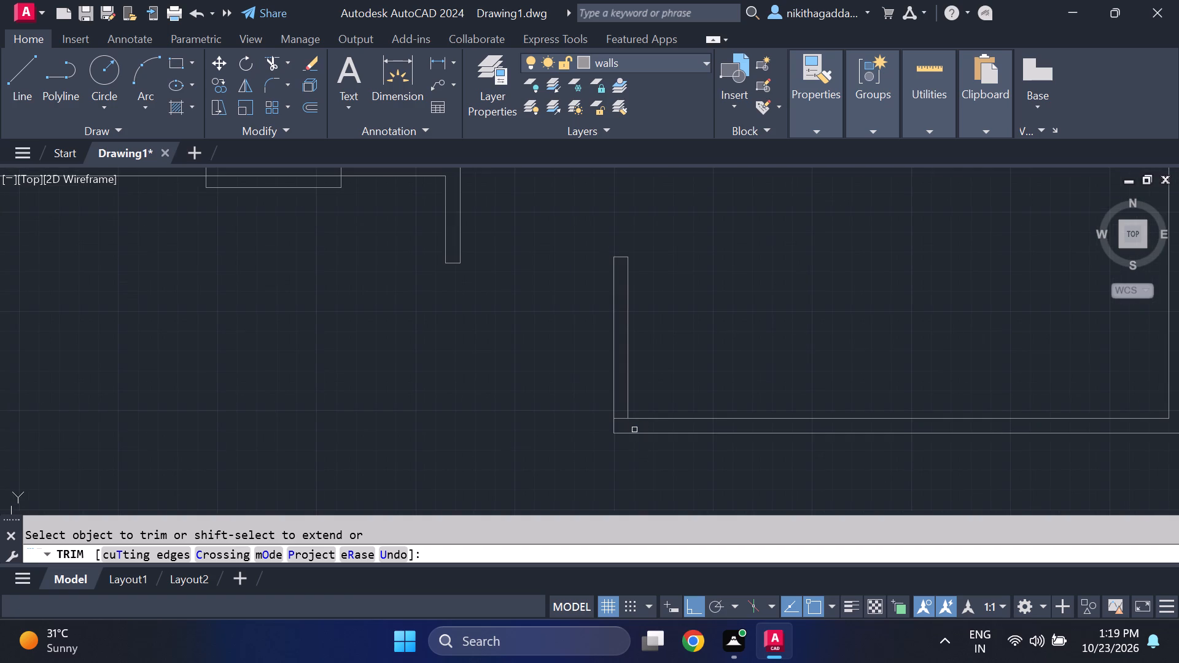
scroll(631, 430, up, 2)
click(607, 405)
scroll(726, 324, down, 3)
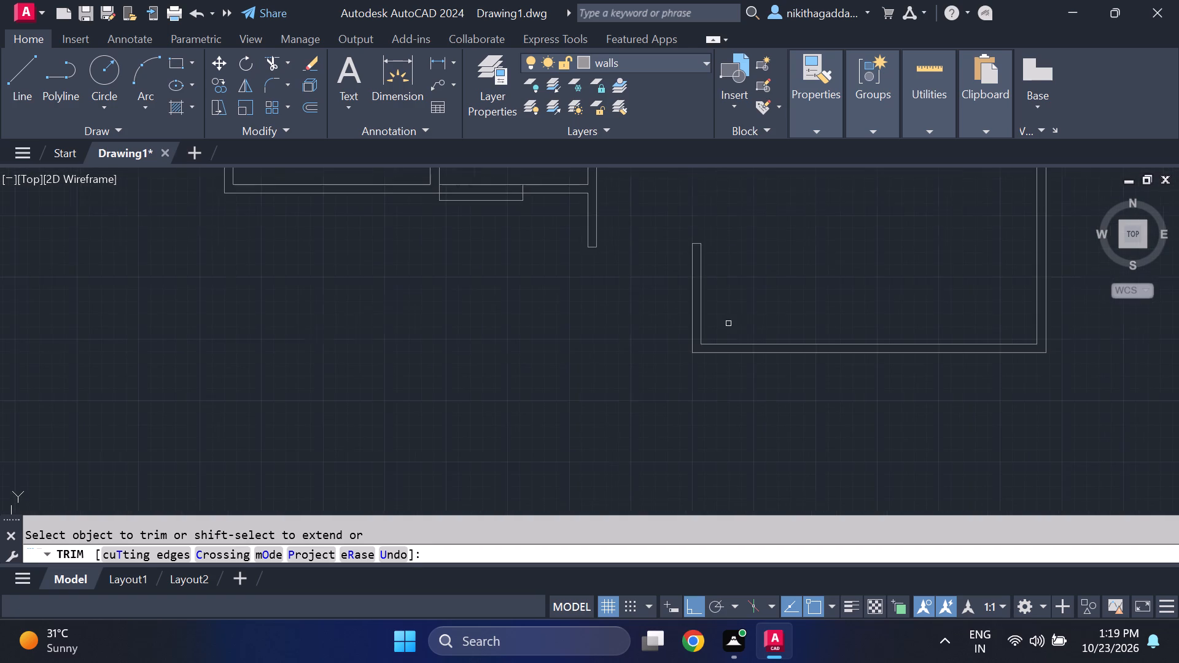
middle_drag(772, 296, 737, 414)
scroll(737, 425, down, 4)
scroll(744, 365, up, 2)
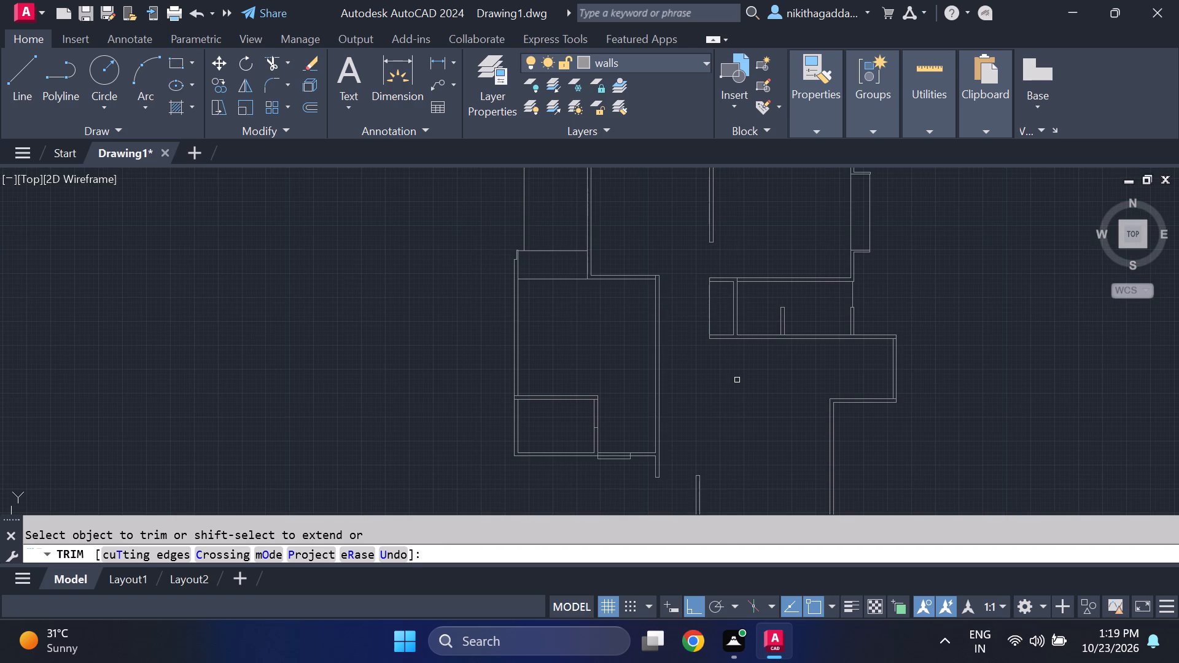
key(Escape)
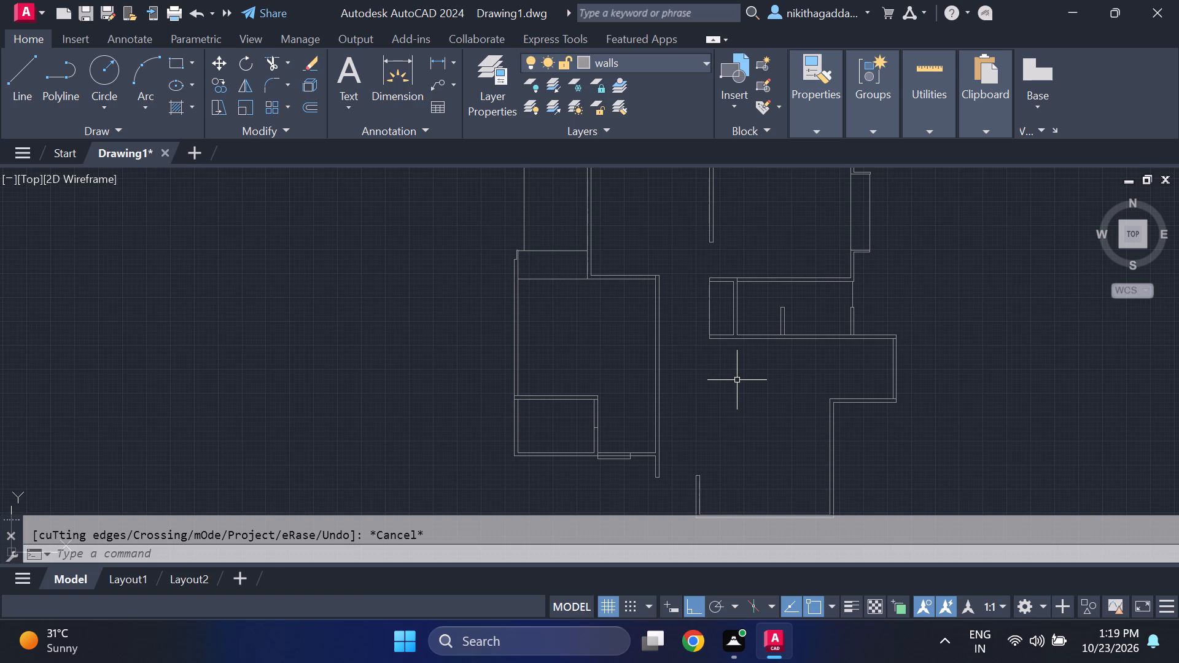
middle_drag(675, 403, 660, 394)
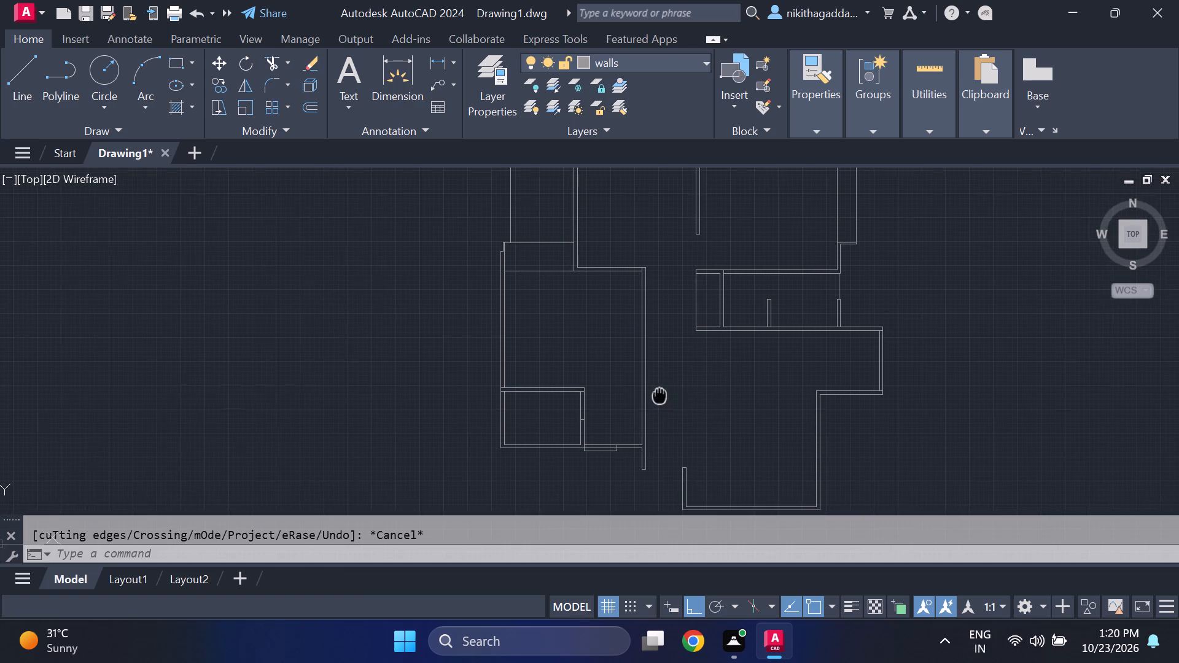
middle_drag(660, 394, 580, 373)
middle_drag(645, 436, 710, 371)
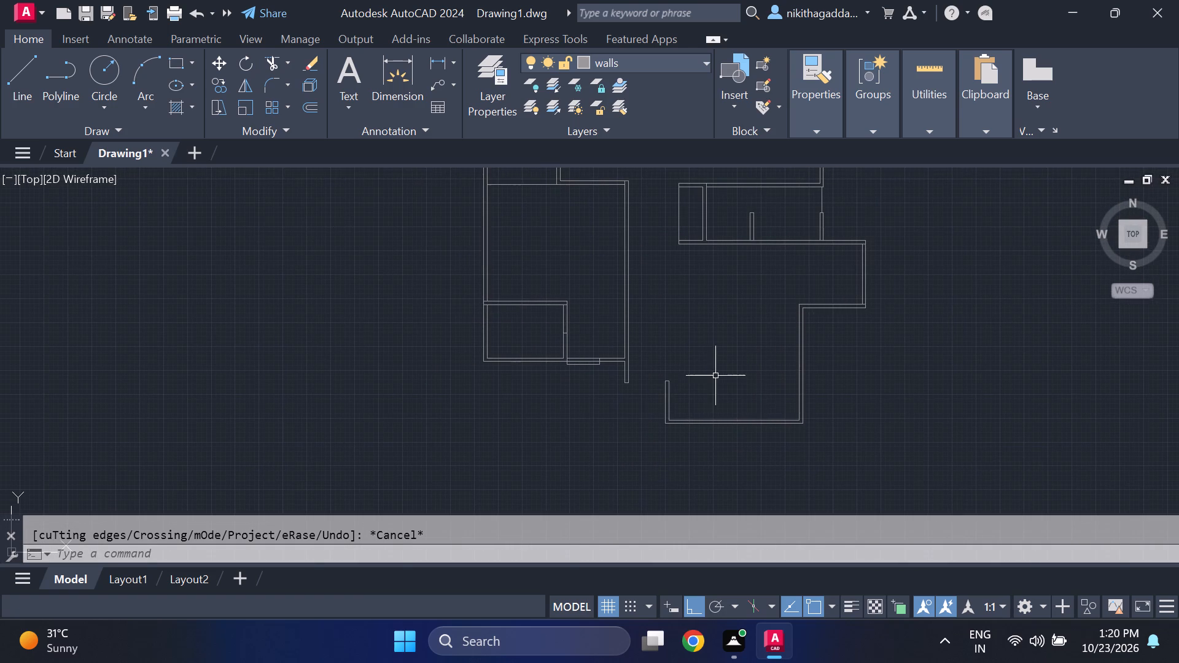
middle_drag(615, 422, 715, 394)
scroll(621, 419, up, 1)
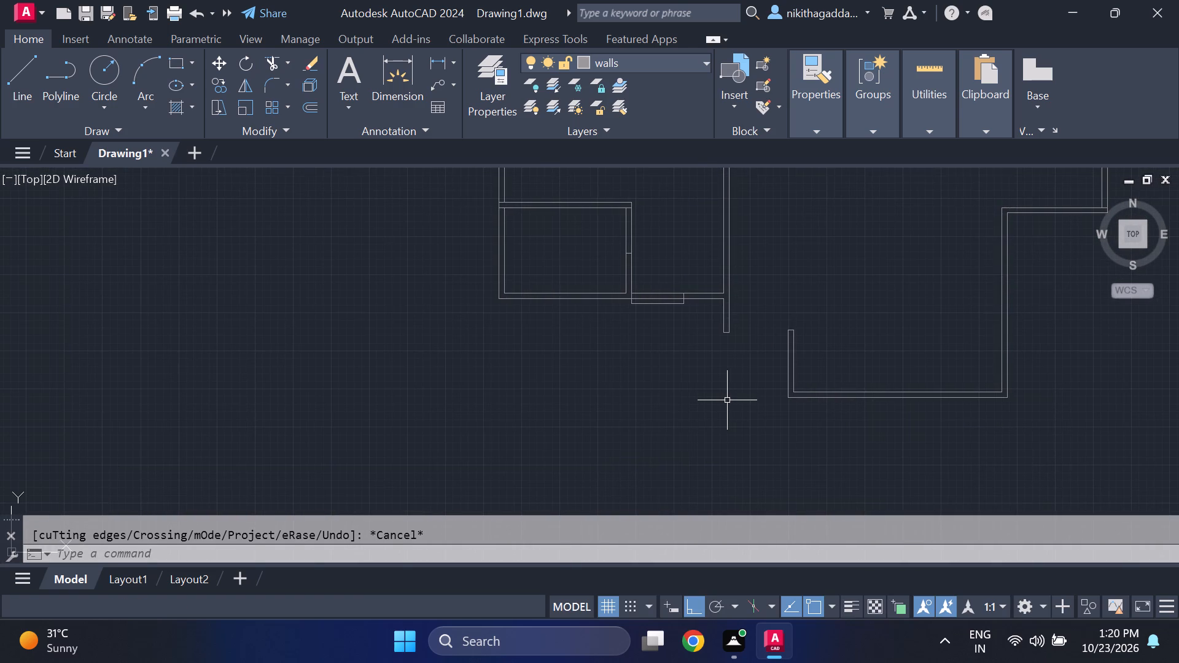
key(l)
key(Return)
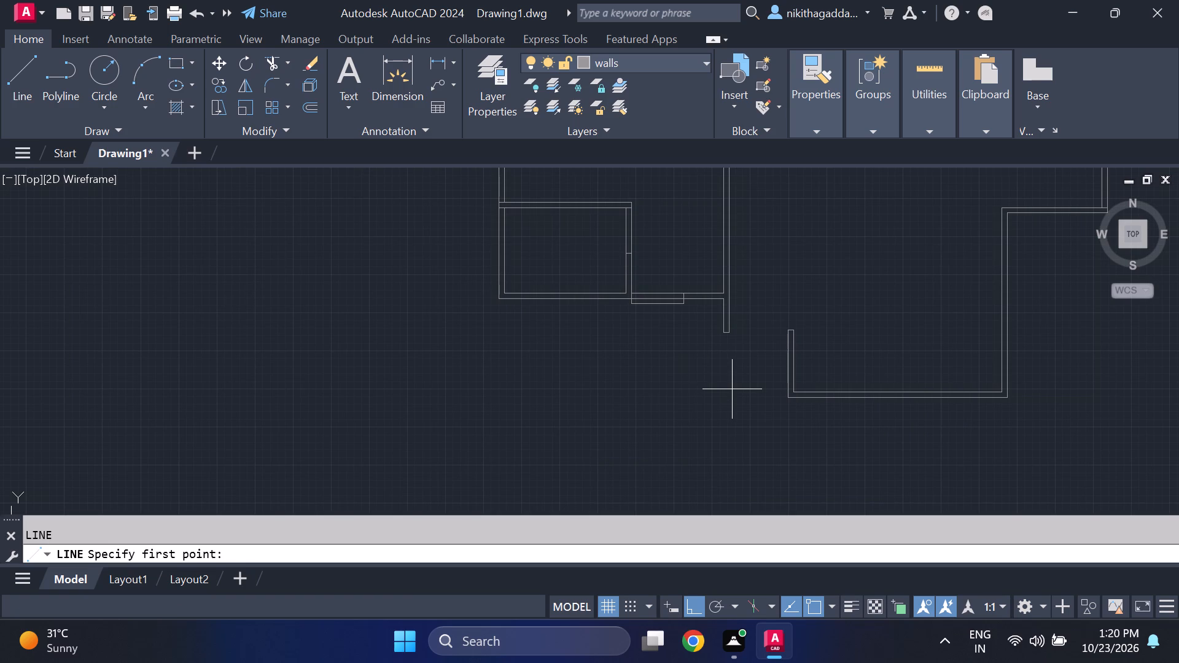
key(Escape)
Offset the outer line of the short open-ended vertical wall 330" to the left.
text(of)
key(Return)
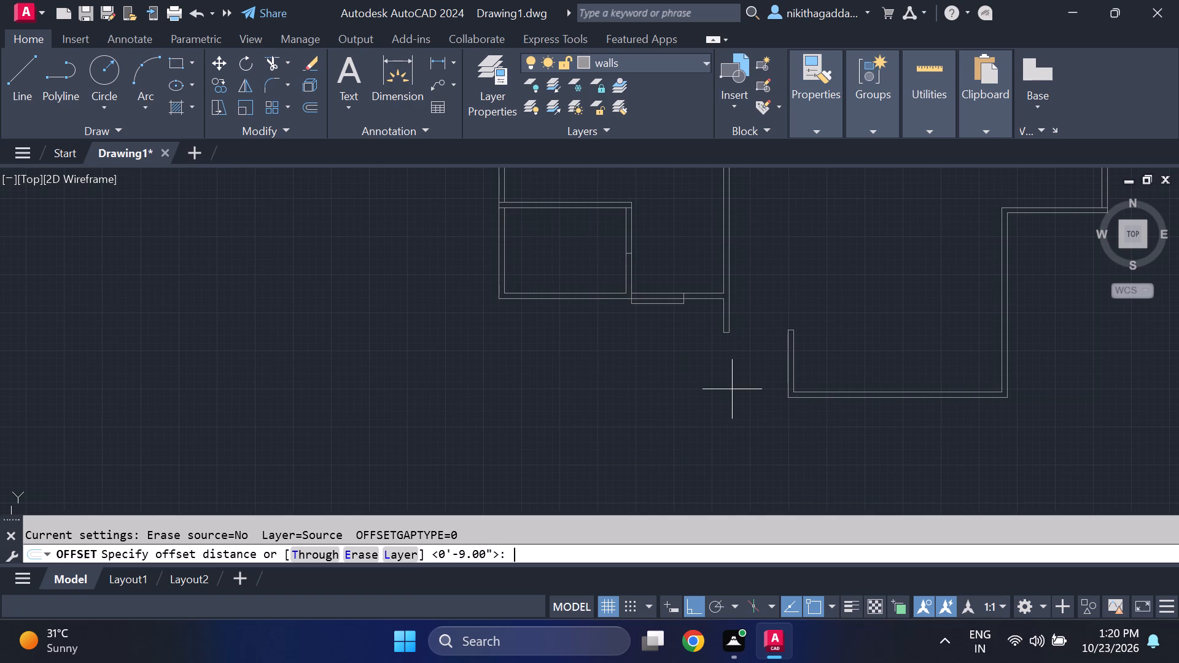
text(33)
key(0)
key(shift+quotedbl)
key(Return)
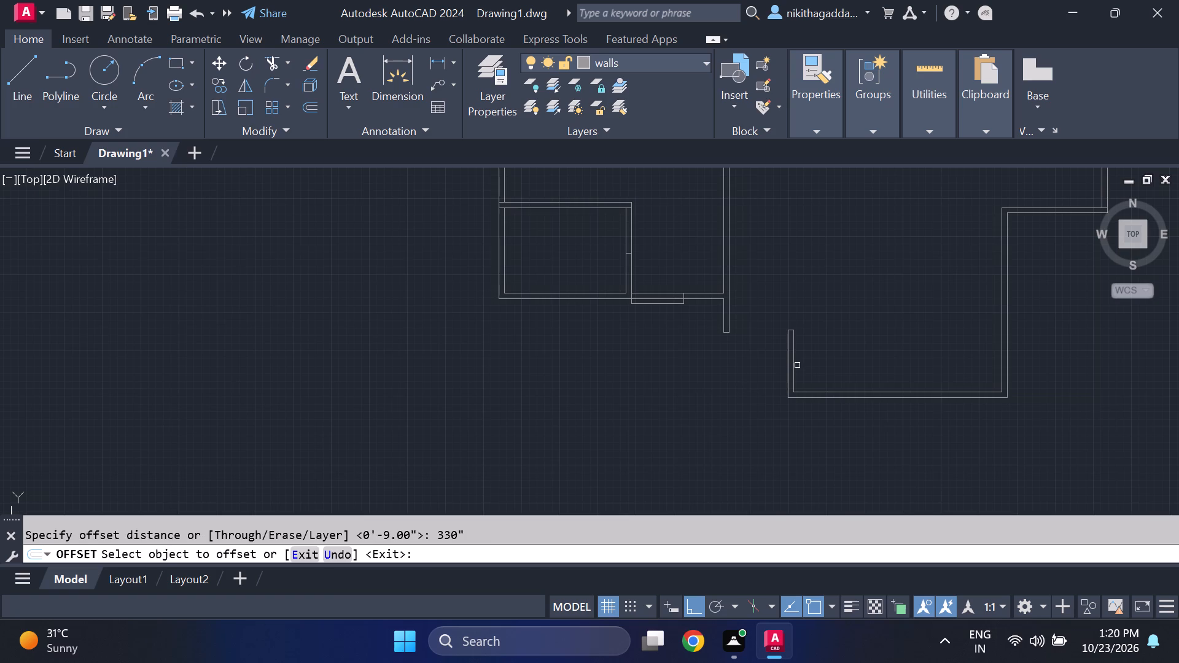
click(790, 360)
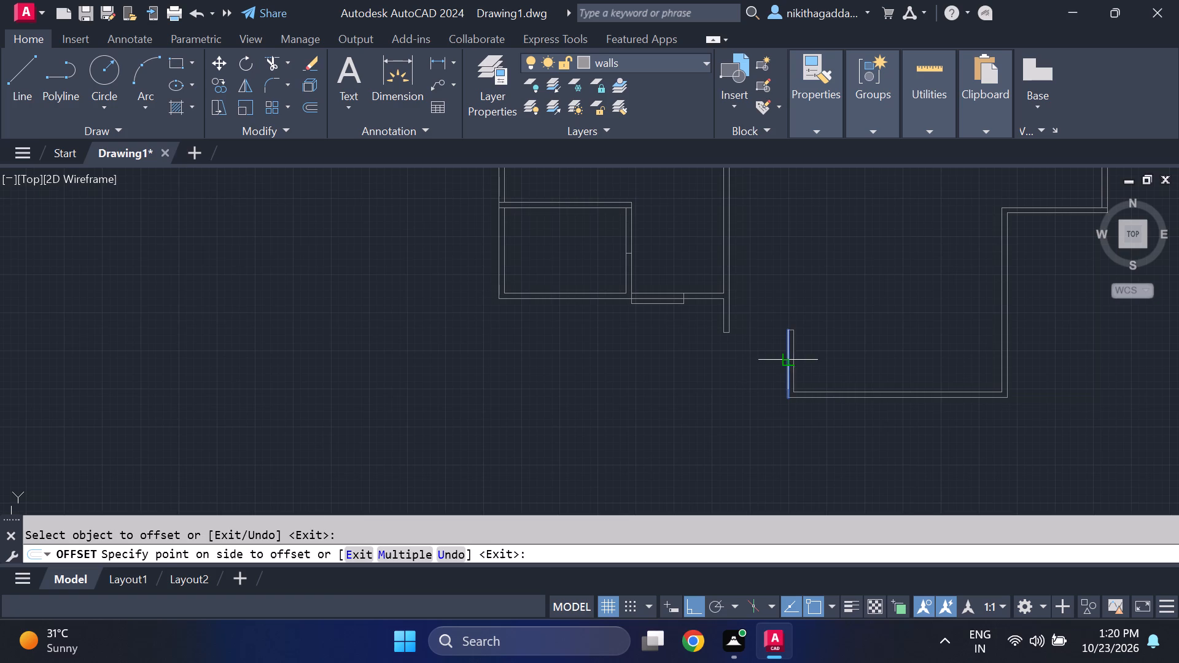
click(630, 375)
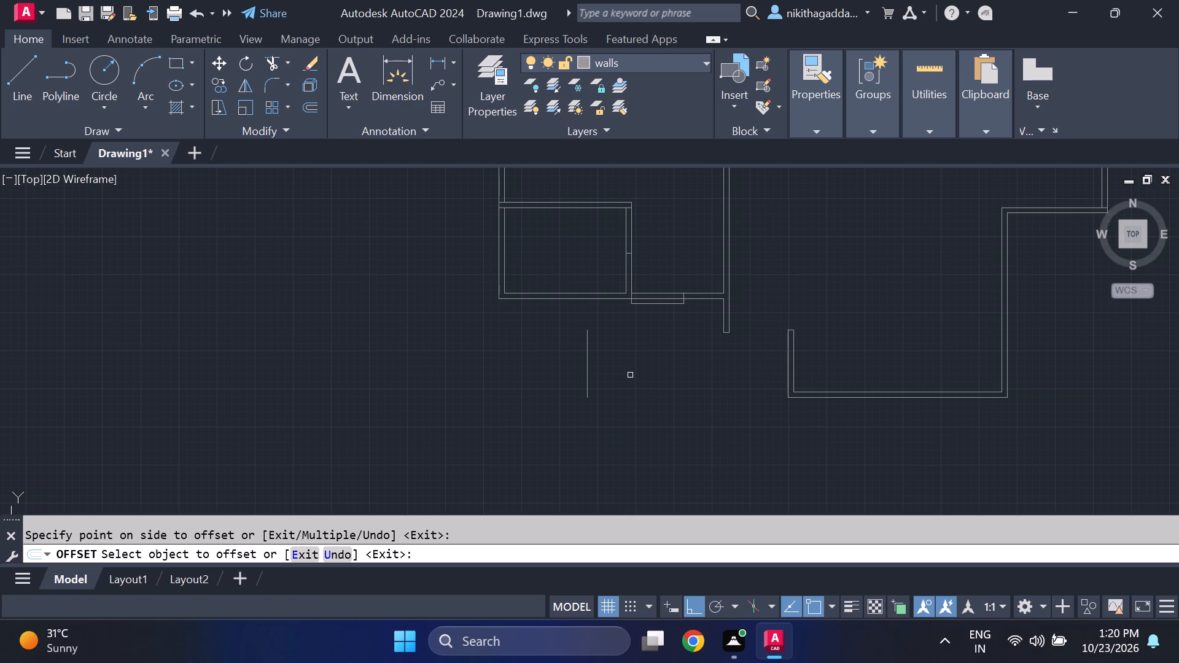
key(Escape)
Offset the new vertical line 9" to its left to form a wall.
scroll(580, 377, up, 1)
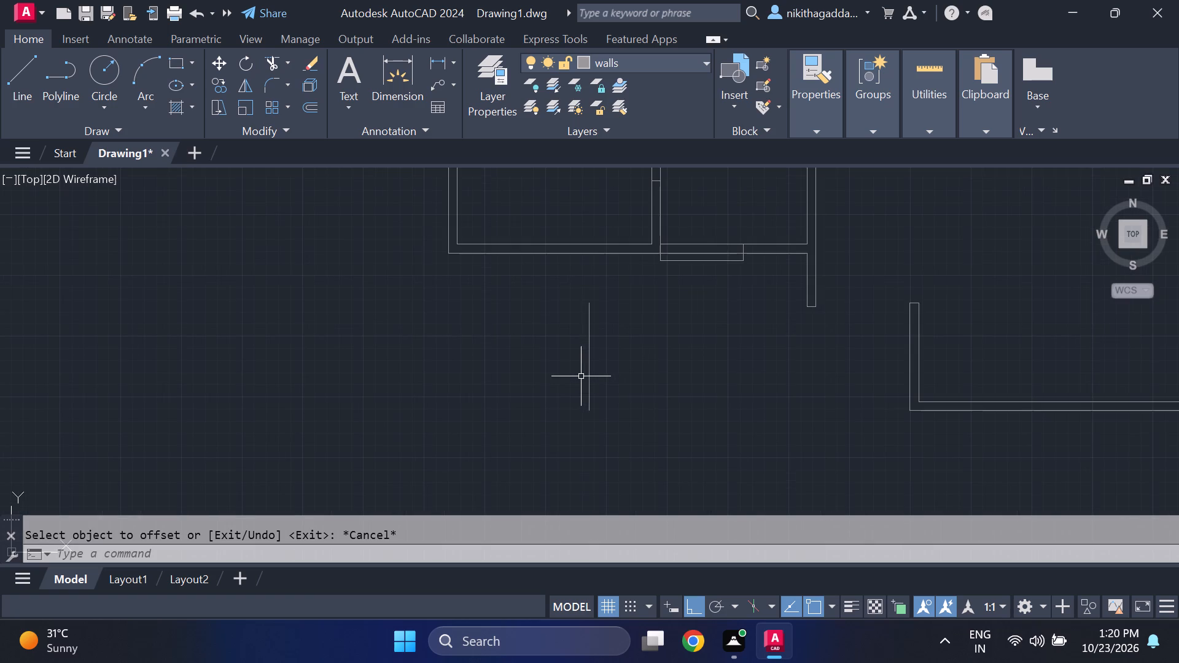
text(of)
key(Return)
text(9")
key(Return)
click(591, 361)
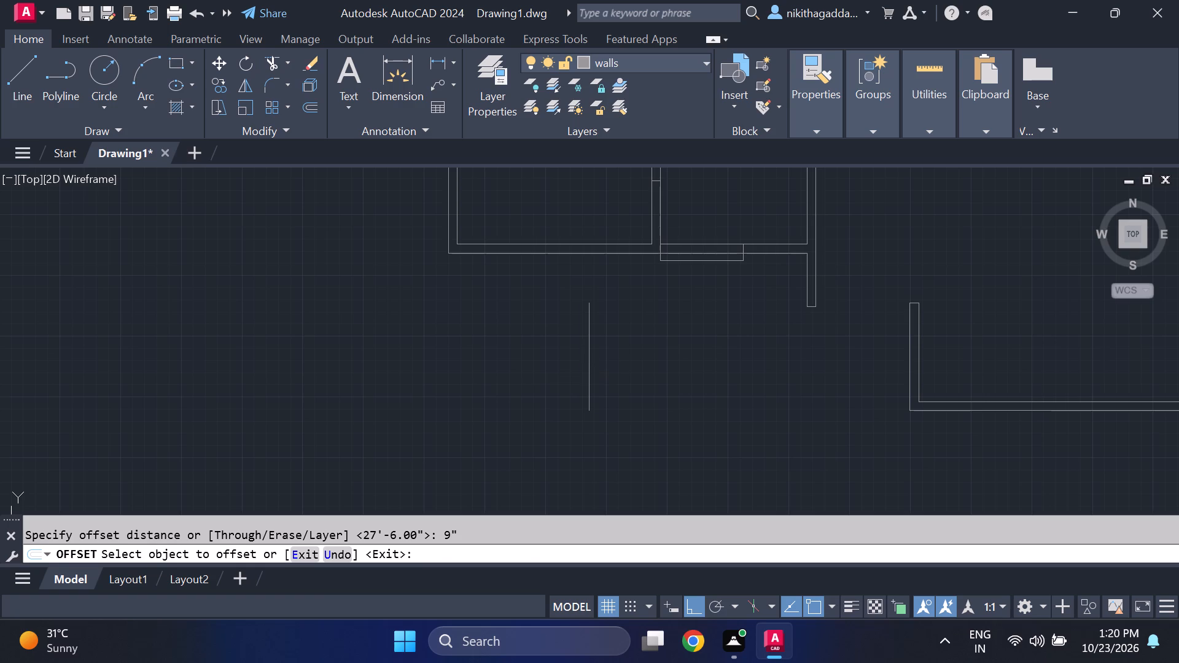
click(553, 354)
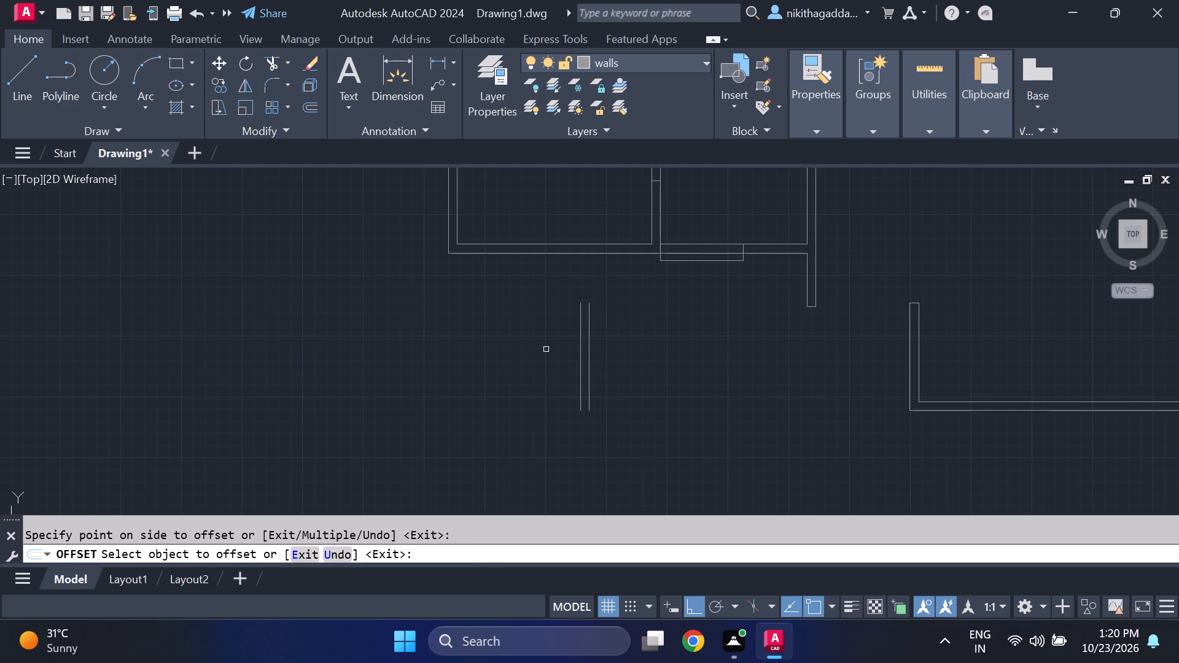
key(Escape)
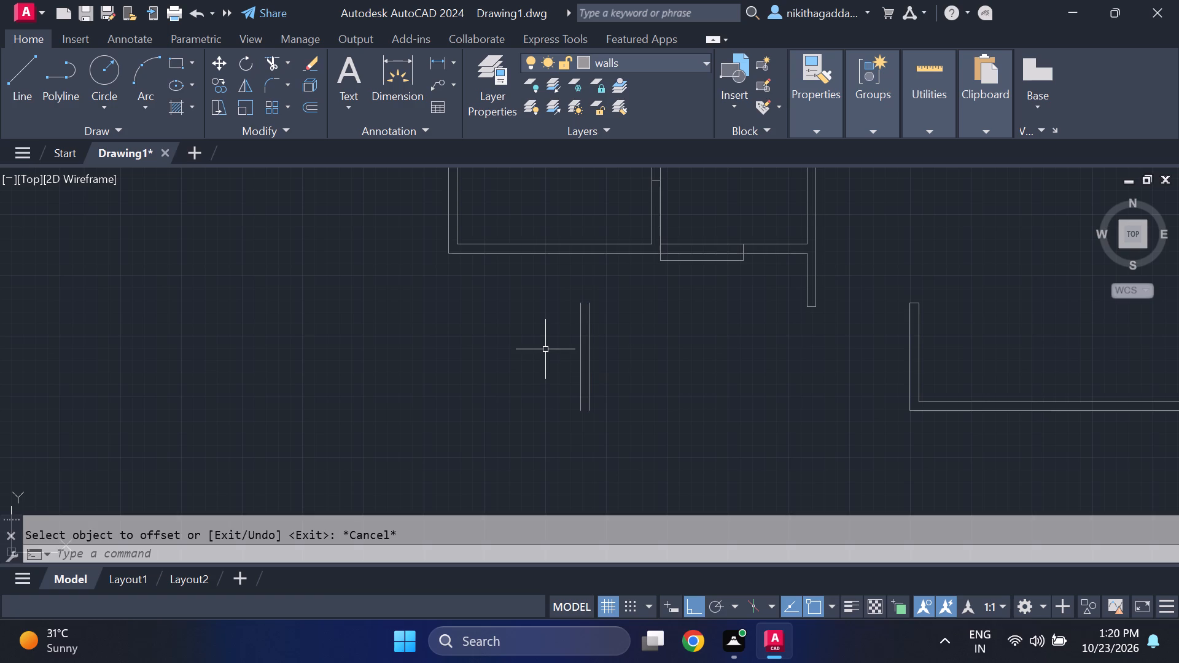
Draw a horizontal line from the lower end of the central wall stub to the new 9" wall's outer line.
middle_drag(532, 346, 491, 398)
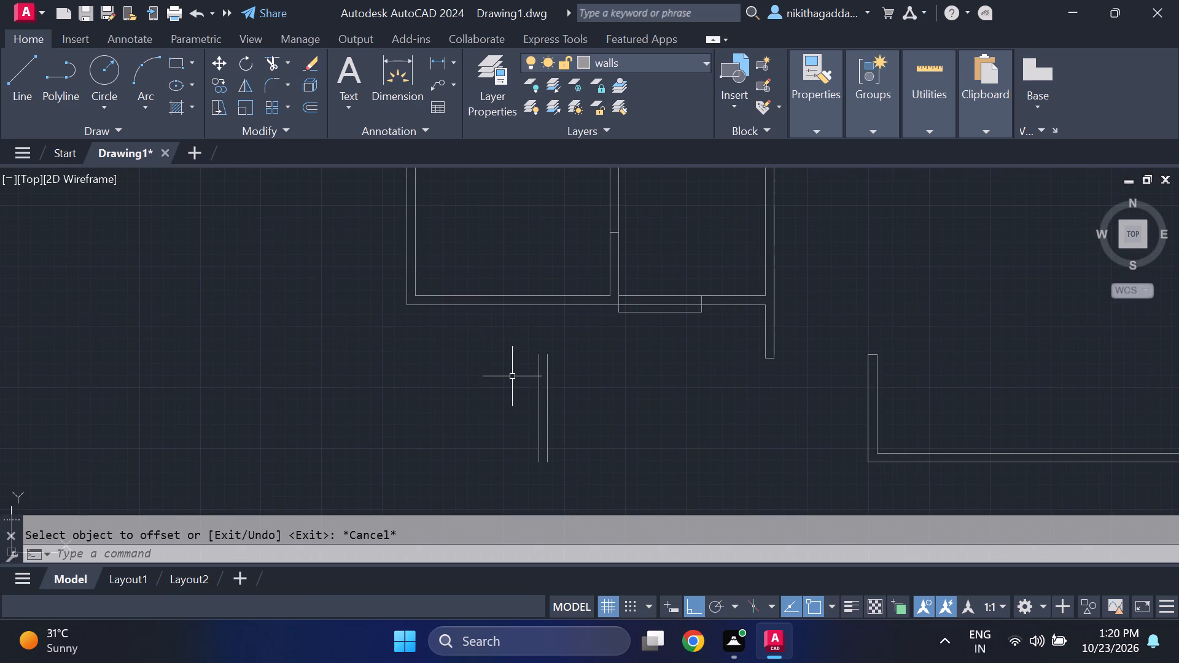
middle_drag(511, 375, 477, 416)
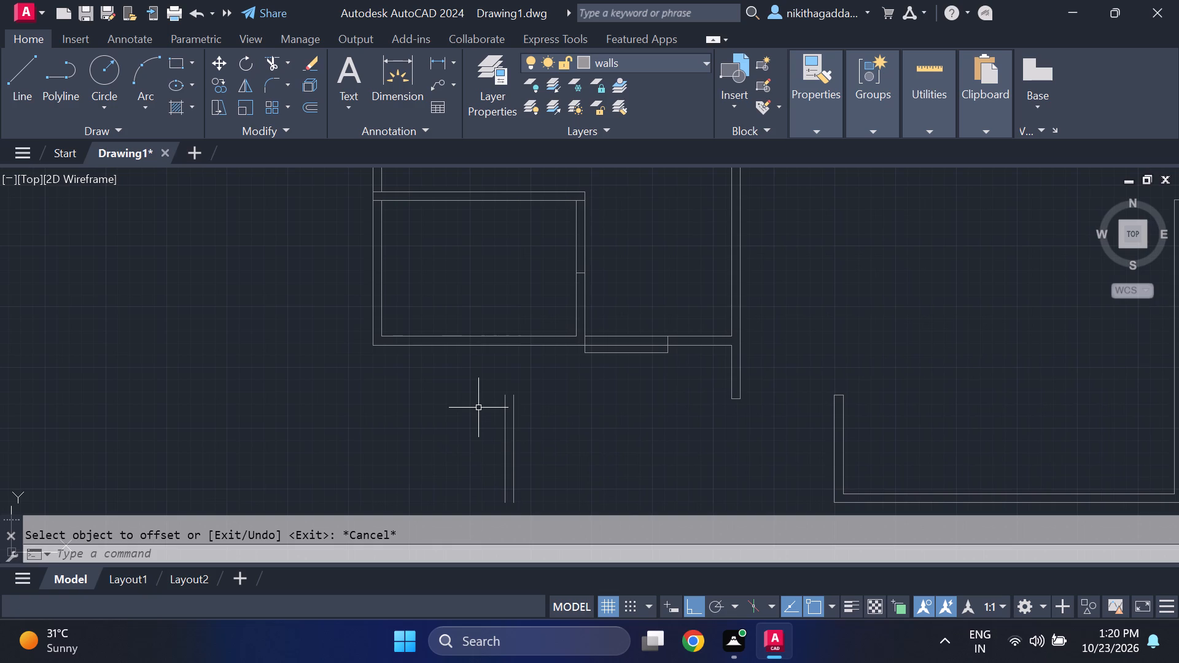
key(l)
key(Return)
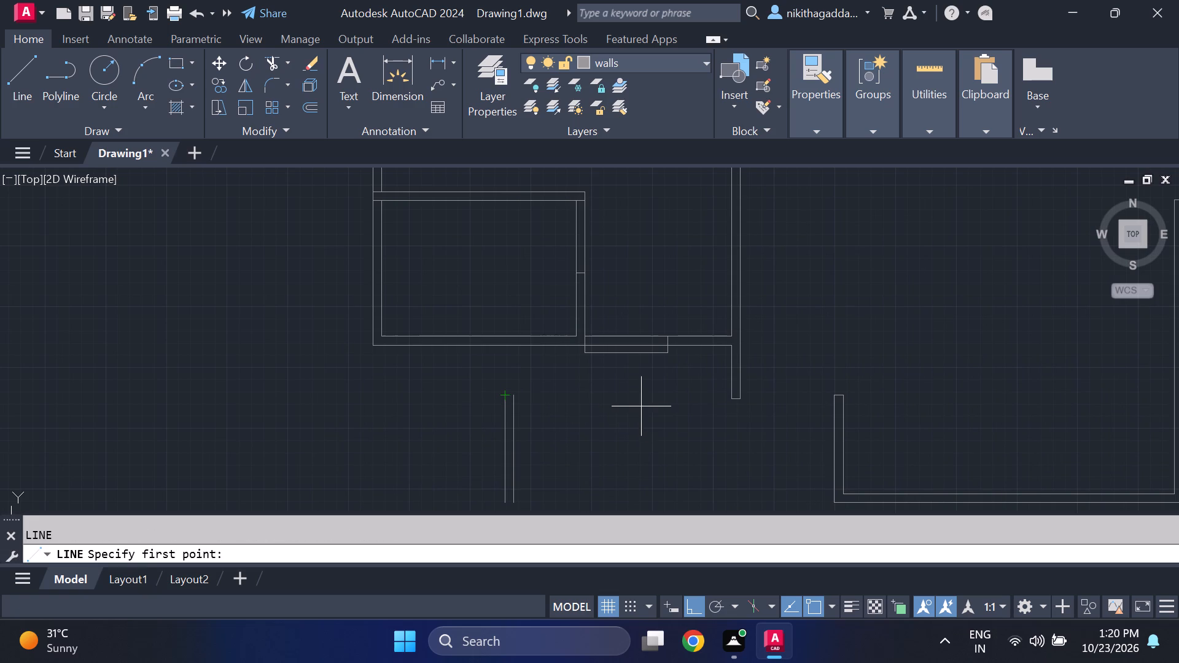
click(726, 397)
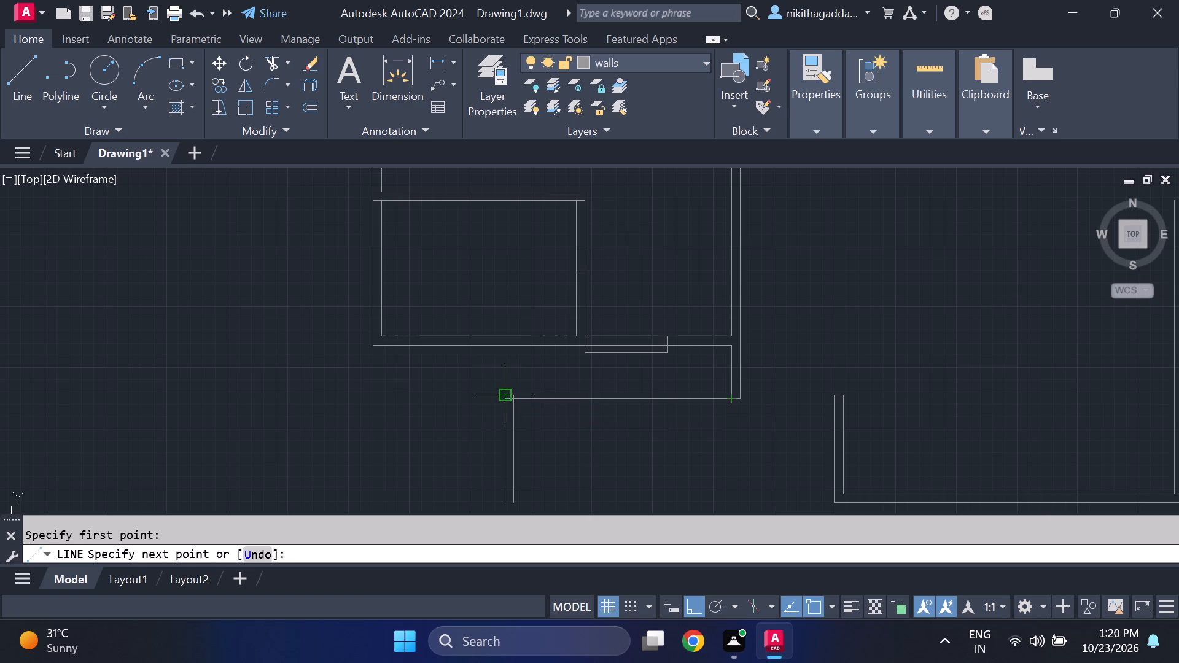
scroll(507, 398, up, 3)
click(486, 411)
scroll(649, 354, down, 3)
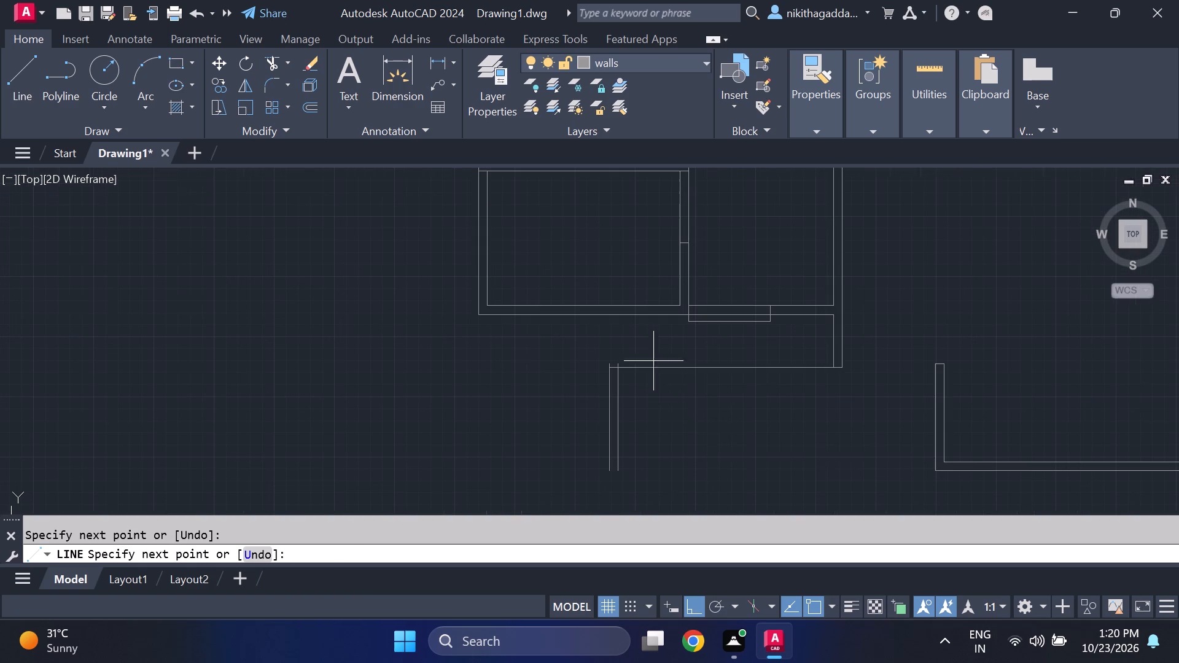
key(Escape)
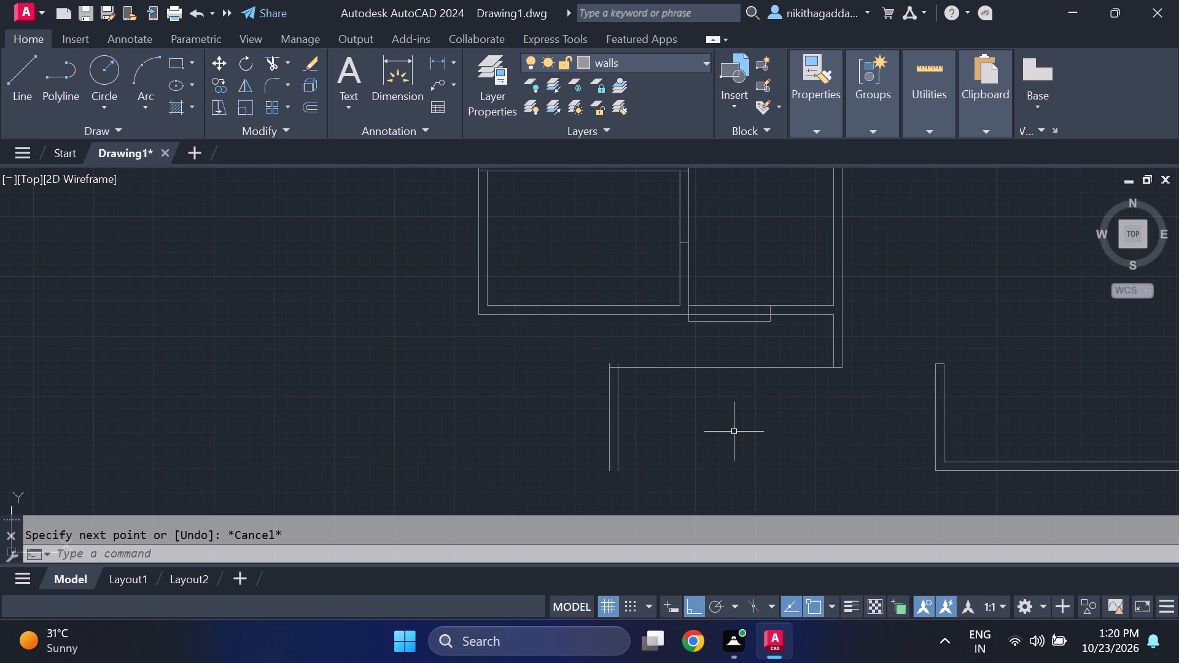
Trim the upper ends of the new 9" wall's two lines that project above the horizontal line.
text(tr)
key(Return)
scroll(610, 358, up, 2)
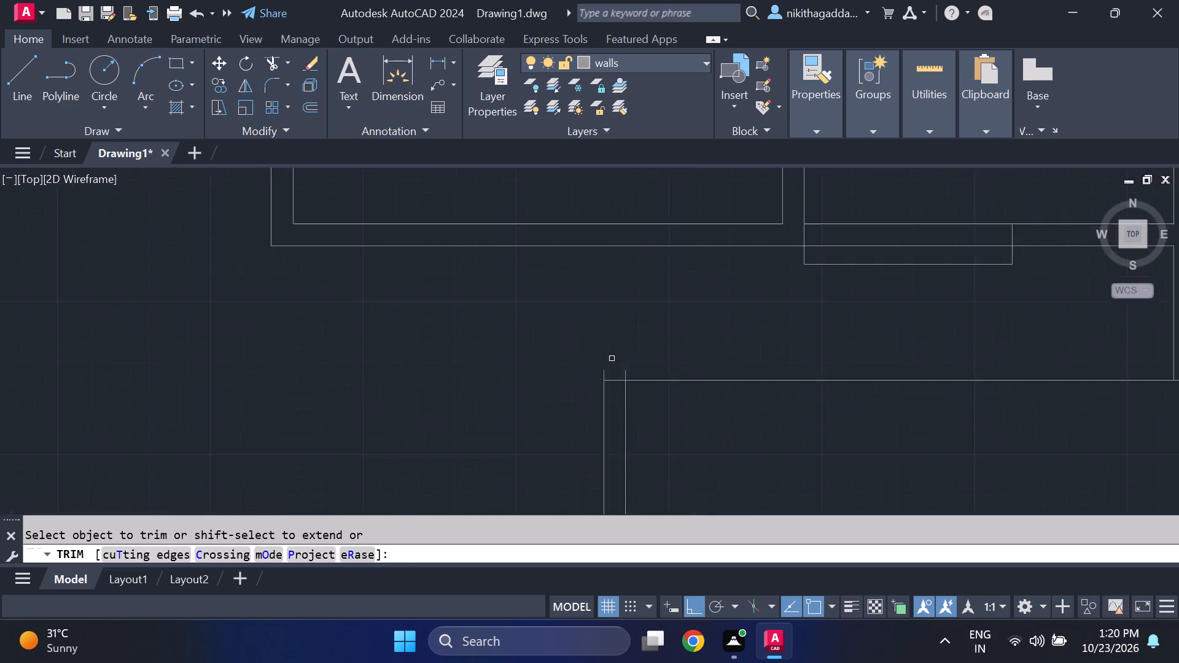
scroll(615, 379, up, 6)
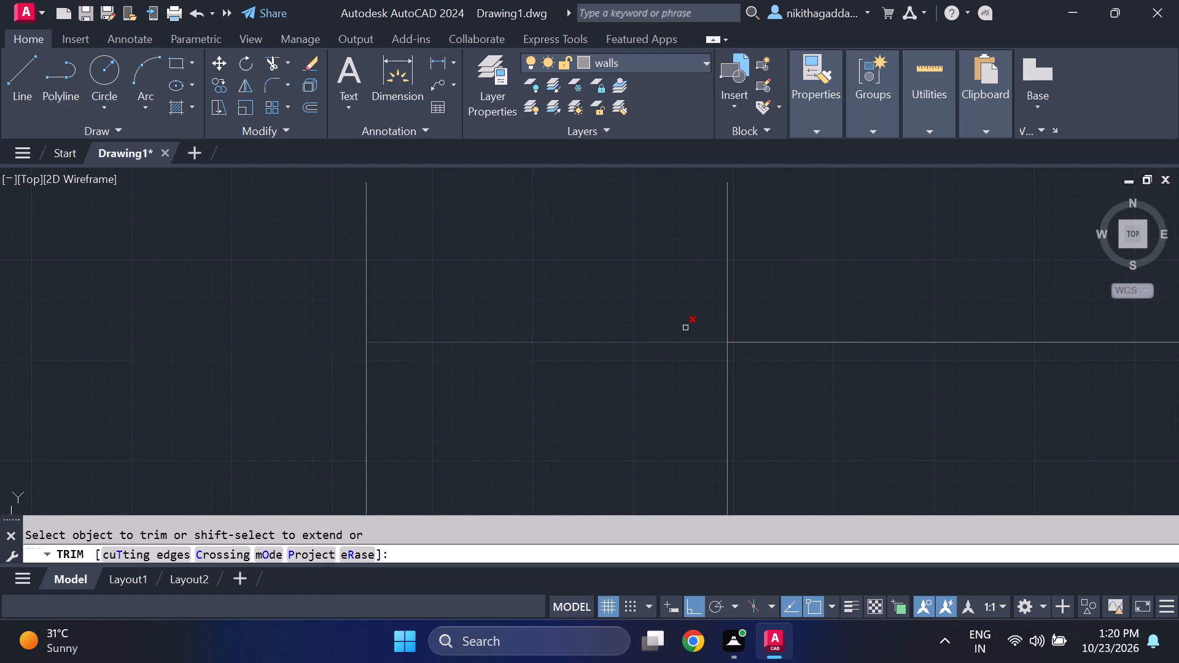
drag(766, 300, 267, 291)
scroll(422, 293, down, 4)
scroll(616, 393, down, 3)
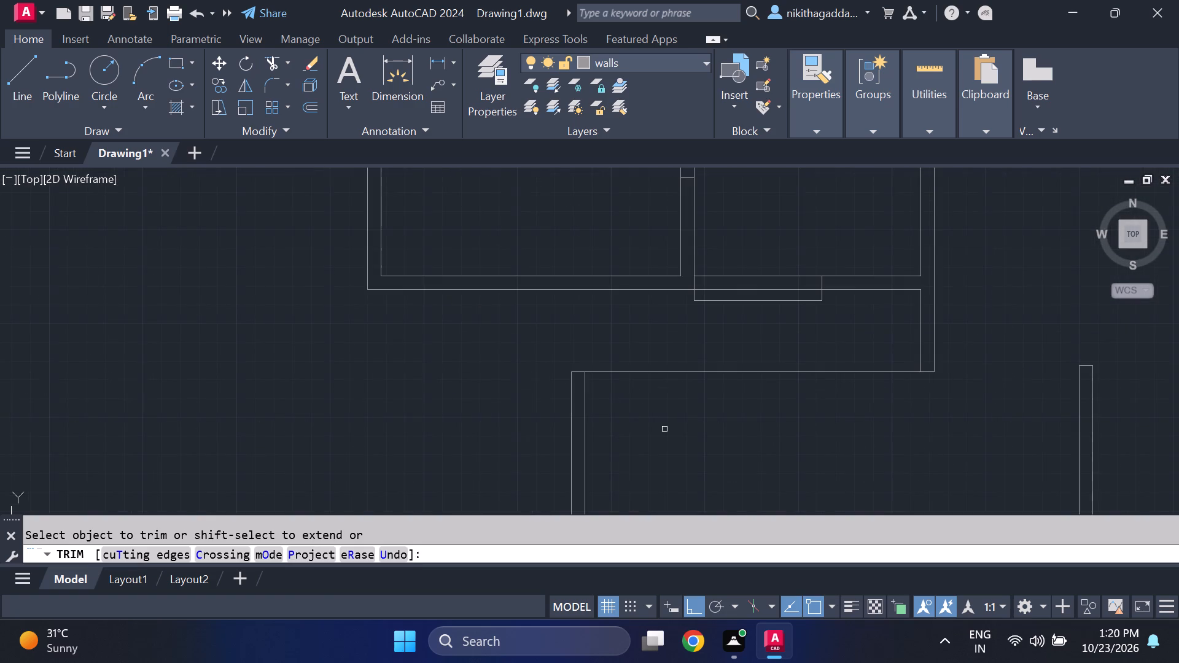
middle_drag(664, 430, 514, 351)
scroll(545, 350, down, 1)
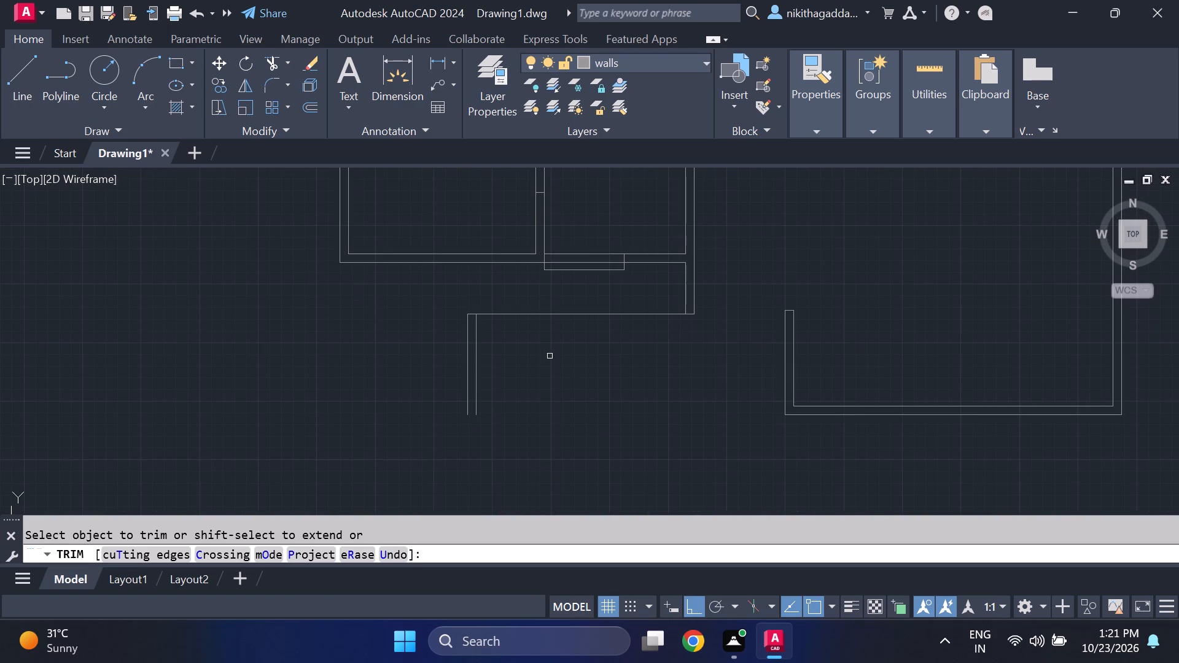
key(Escape)
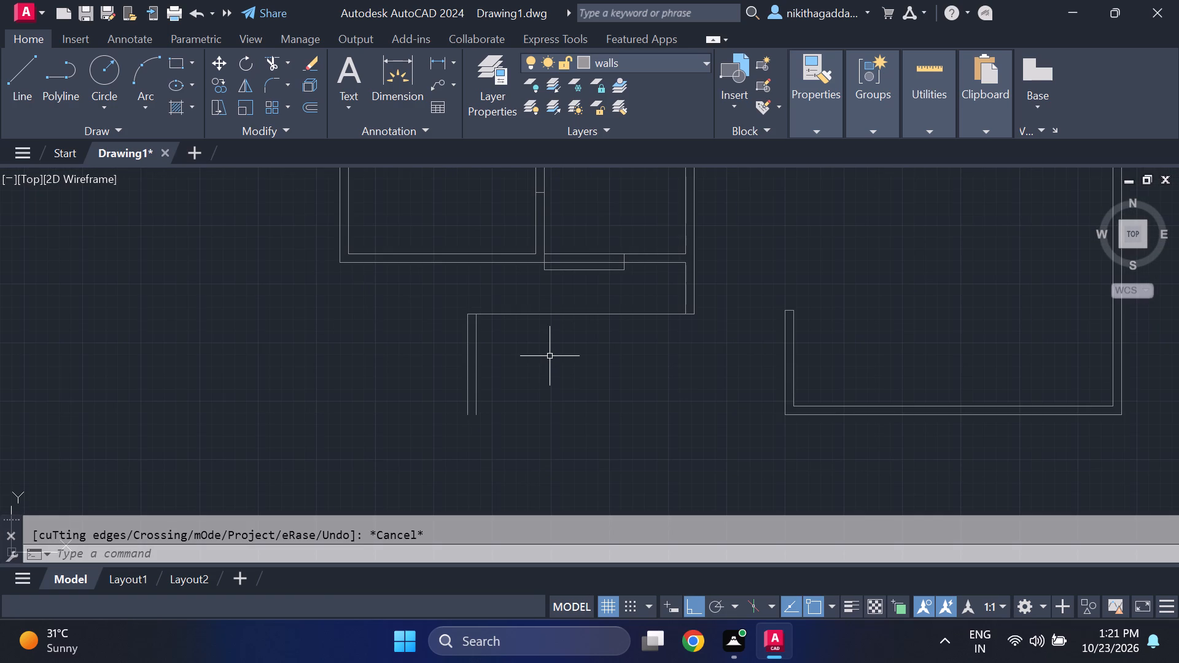
Draw the bottom line from the open-ended wall's lower outer corner to the foot of the new 9" wall's outer line.
middle_drag(549, 355, 532, 335)
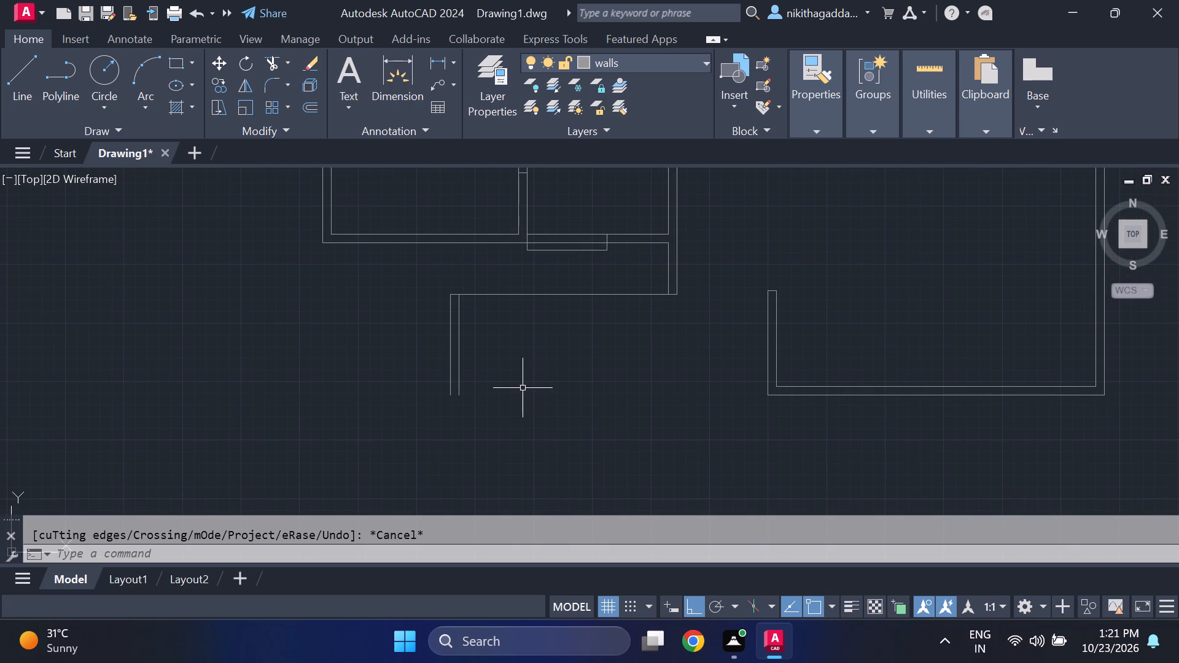
middle_drag(524, 390, 526, 422)
key(l)
key(Return)
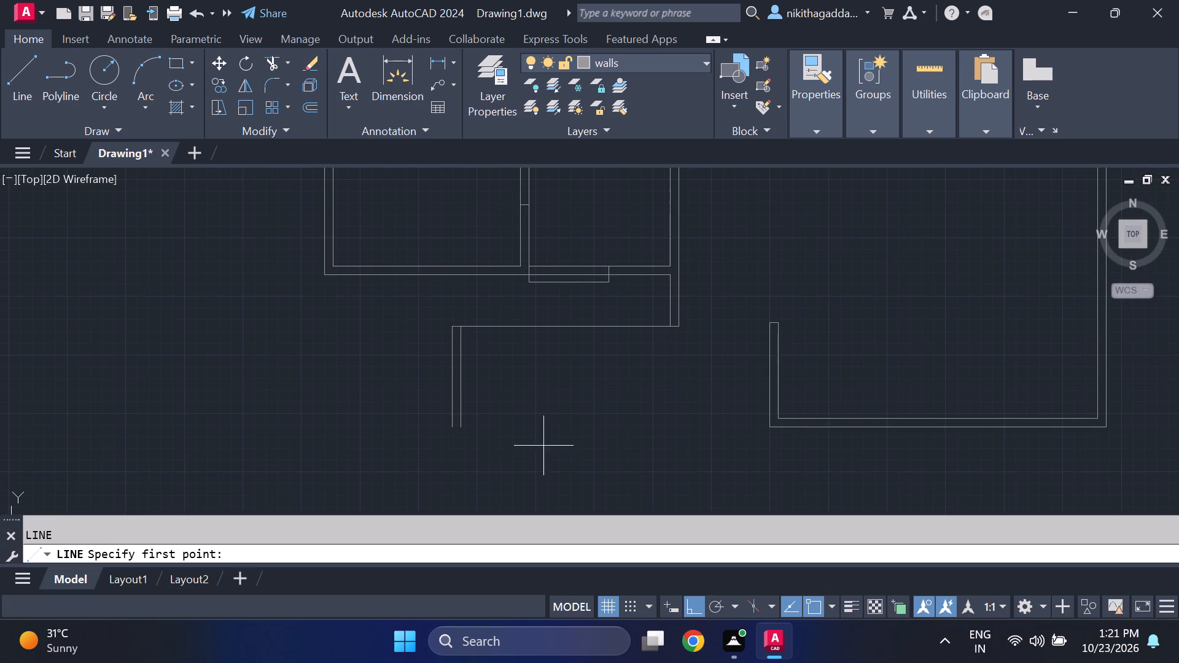
click(770, 430)
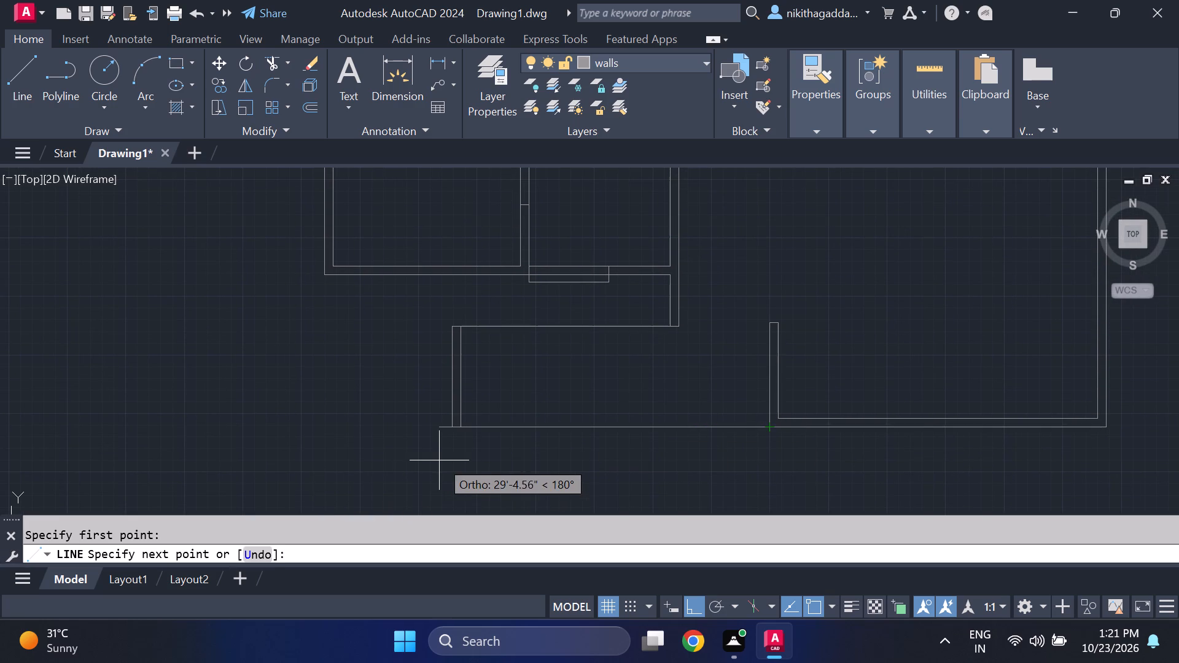
scroll(451, 456, up, 3)
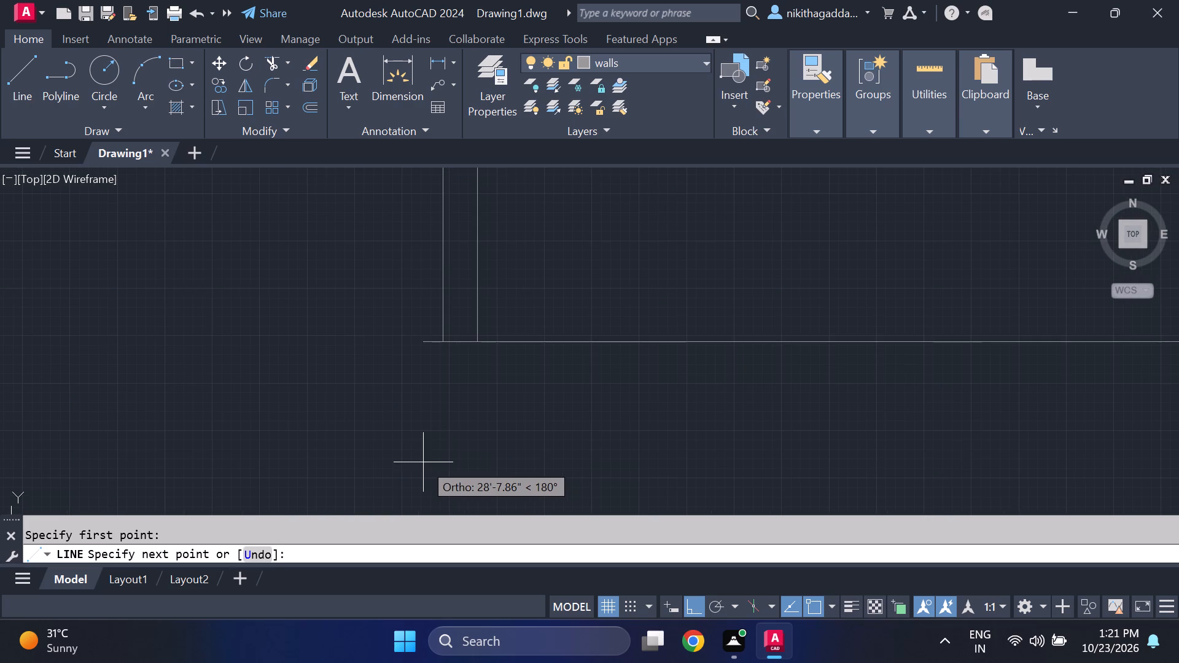
scroll(423, 462, up, 1)
click(456, 265)
scroll(524, 371, down, 4)
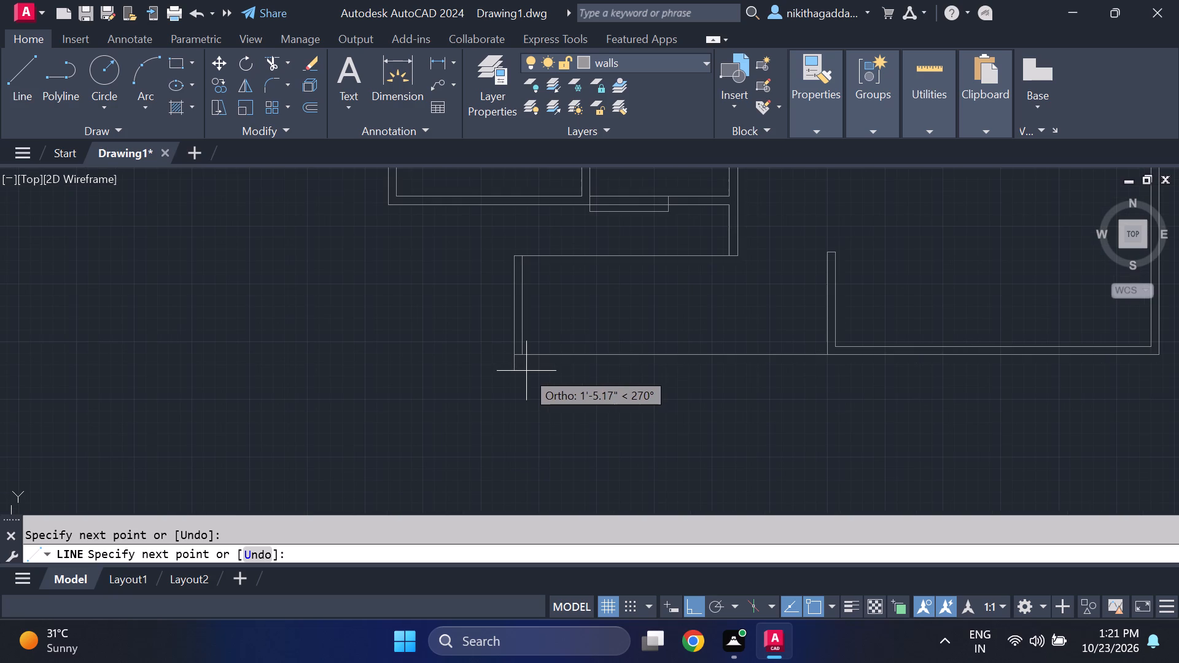
key(Escape)
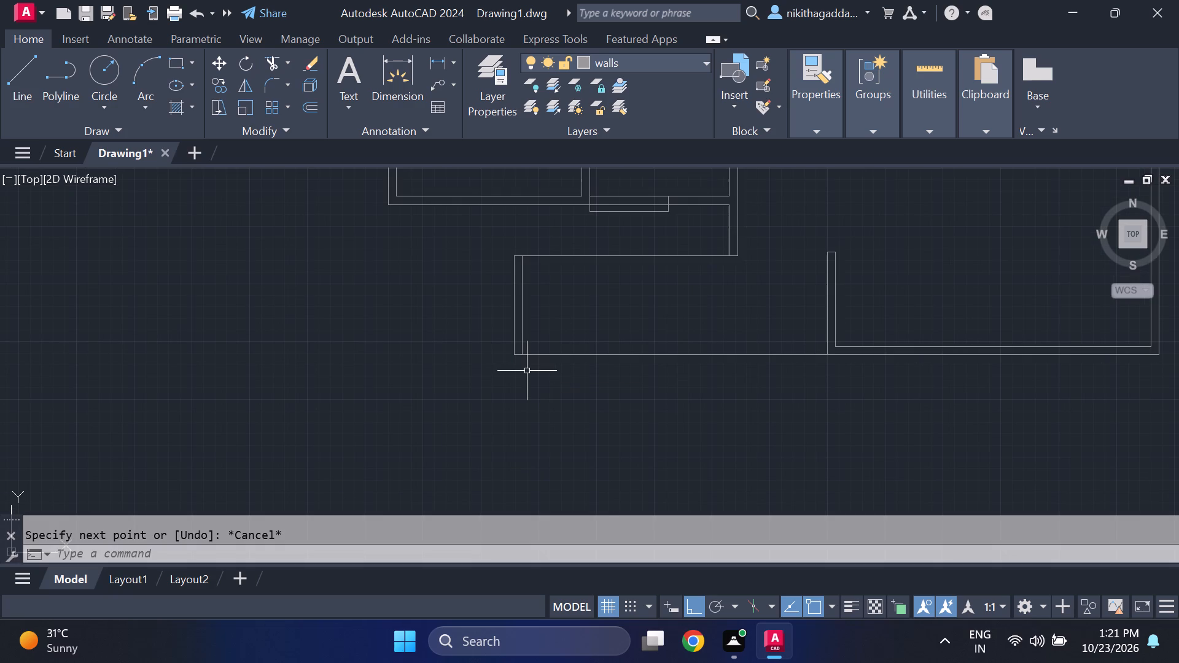
Move both lines of the new 9" left wall a short distance right along the upper horizontal line.
middle_drag(524, 371, 483, 442)
scroll(505, 394, down, 2)
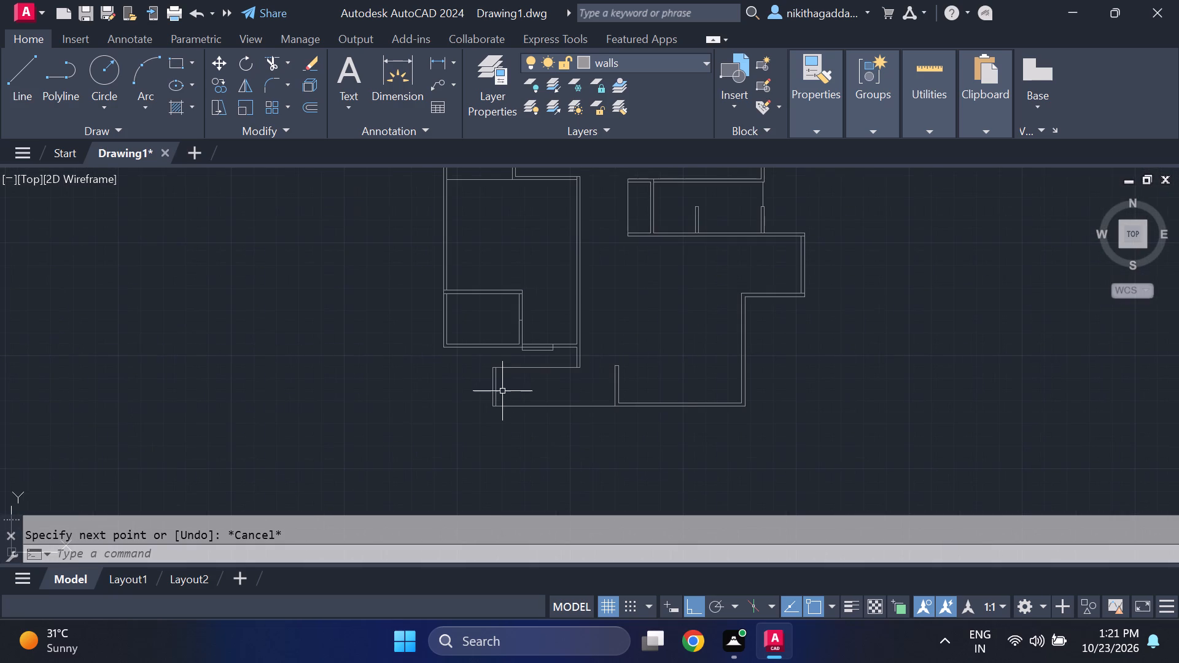
scroll(500, 392, up, 2)
middle_drag(424, 440, 425, 424)
middle_click(437, 362)
scroll(456, 397, down, 2)
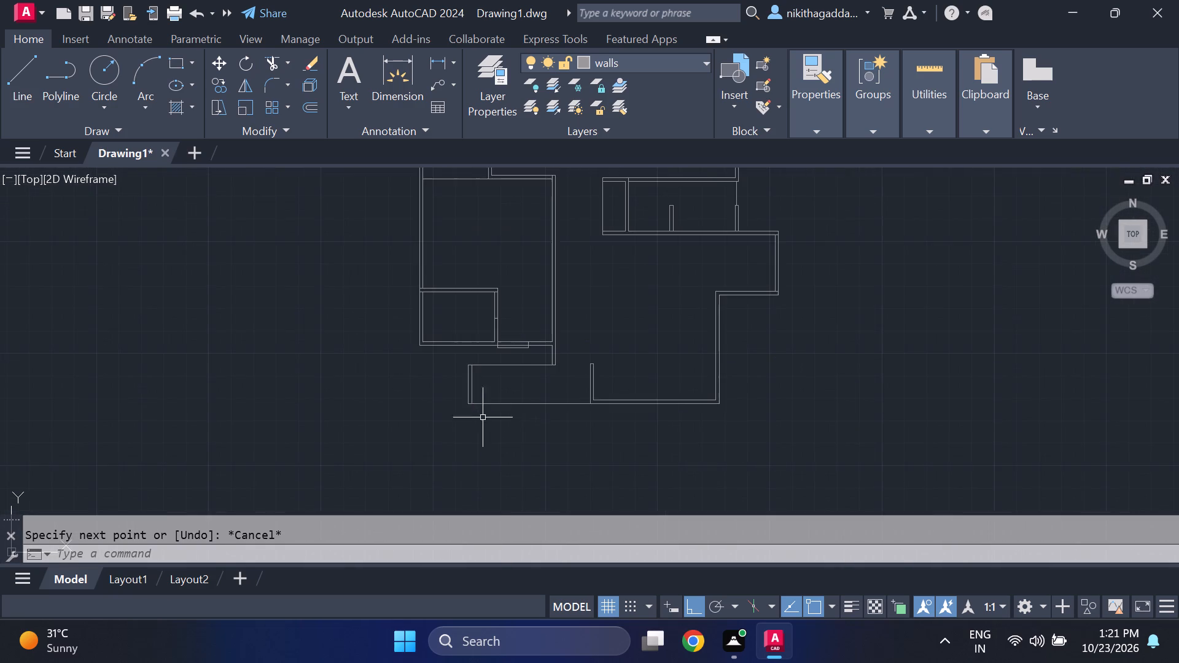
middle_drag(484, 444, 540, 386)
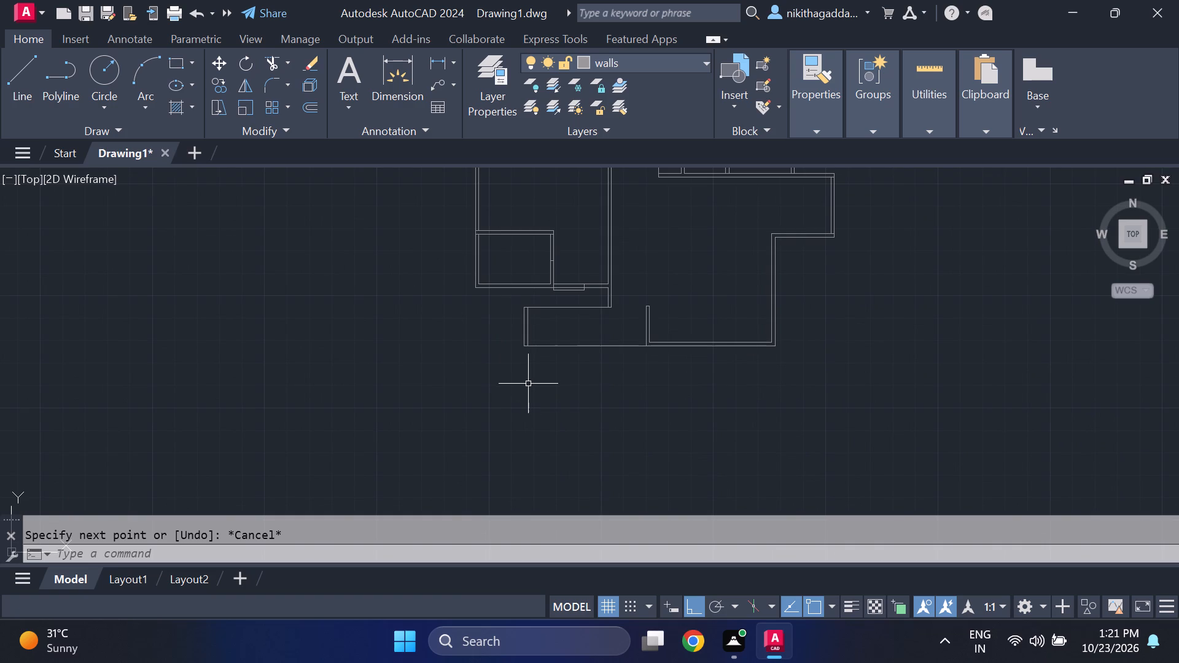
scroll(536, 340, up, 2)
drag(534, 298, 516, 306)
click(449, 319)
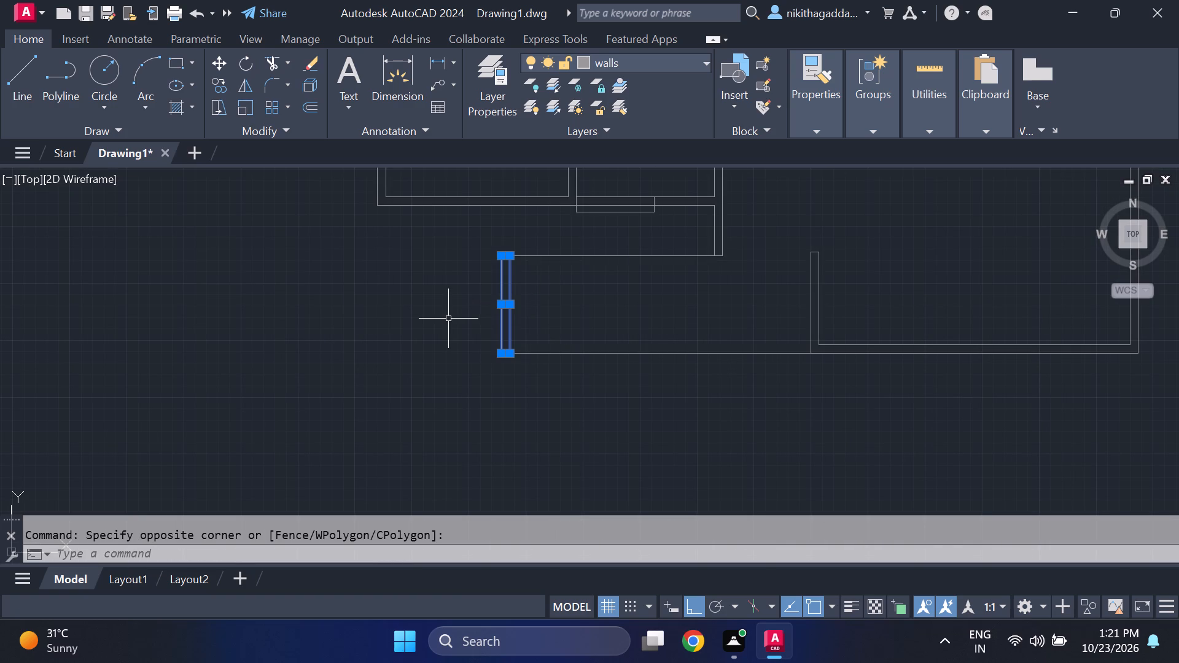
key(m)
key(Return)
click(515, 259)
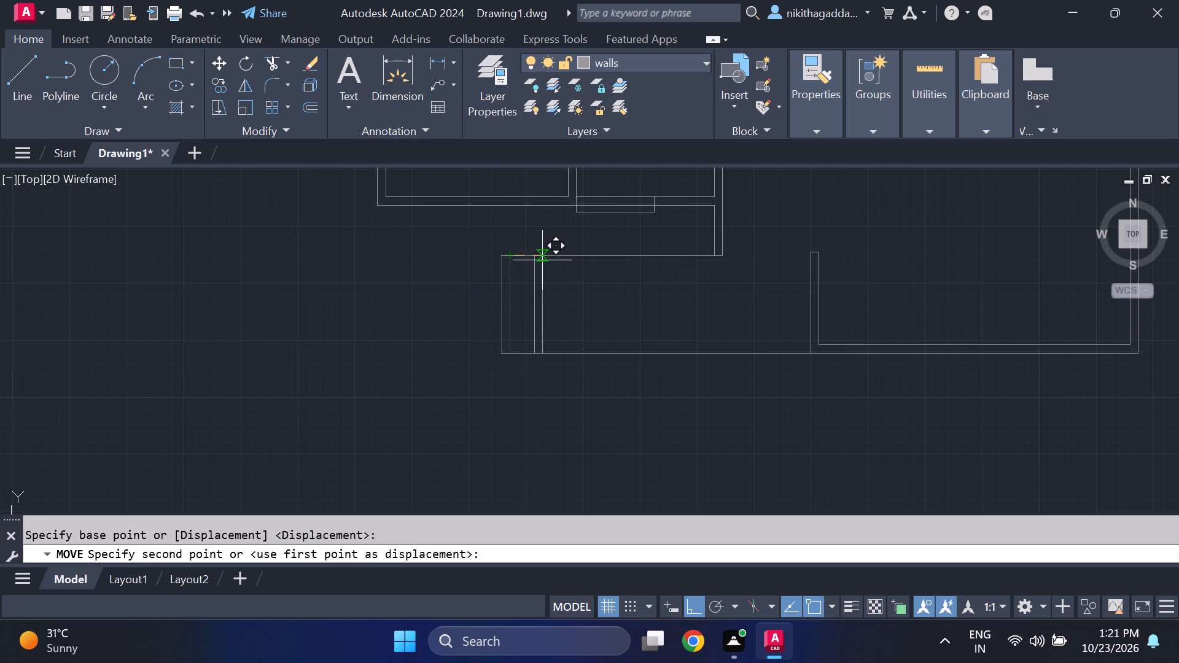
click(537, 259)
Trim the upper and bottom horizontal lines' ends that project outside the moved 9" left wall.
text(tr)
key(Return)
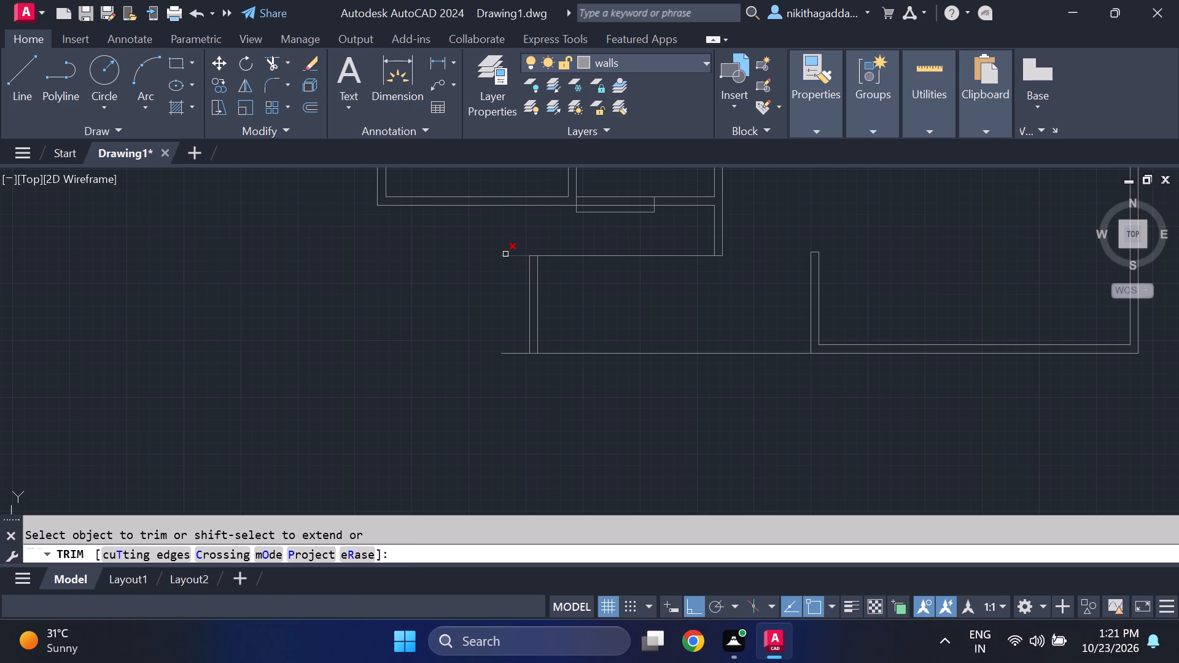
click(505, 254)
click(510, 351)
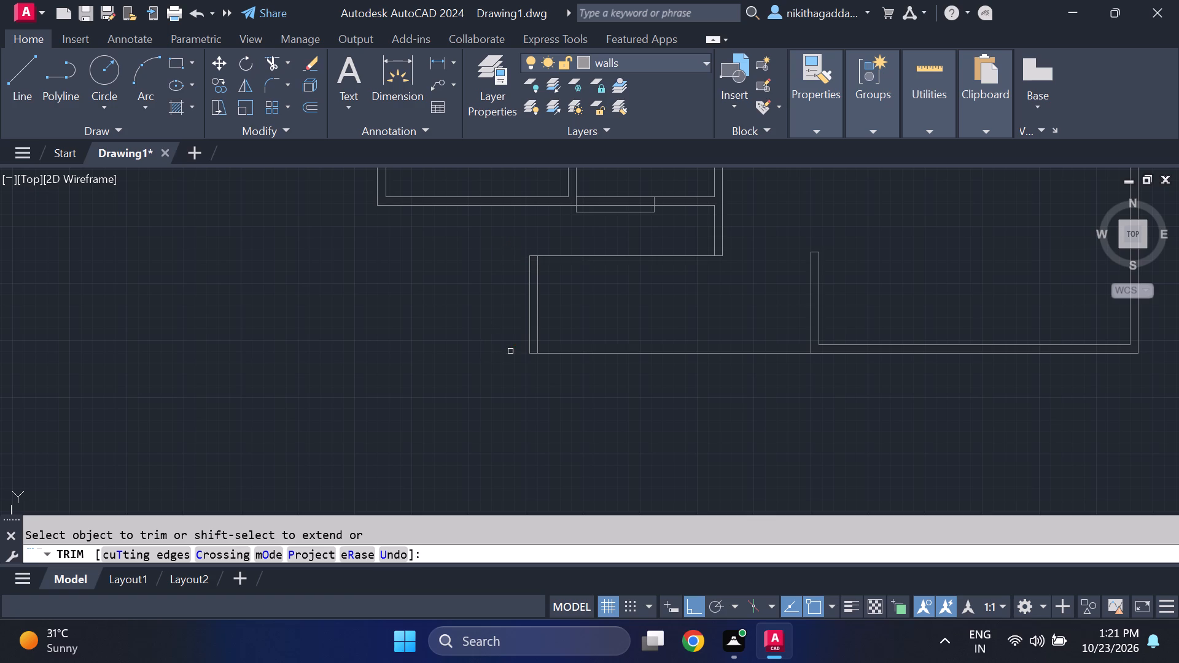
scroll(516, 341, down, 3)
key(Escape)
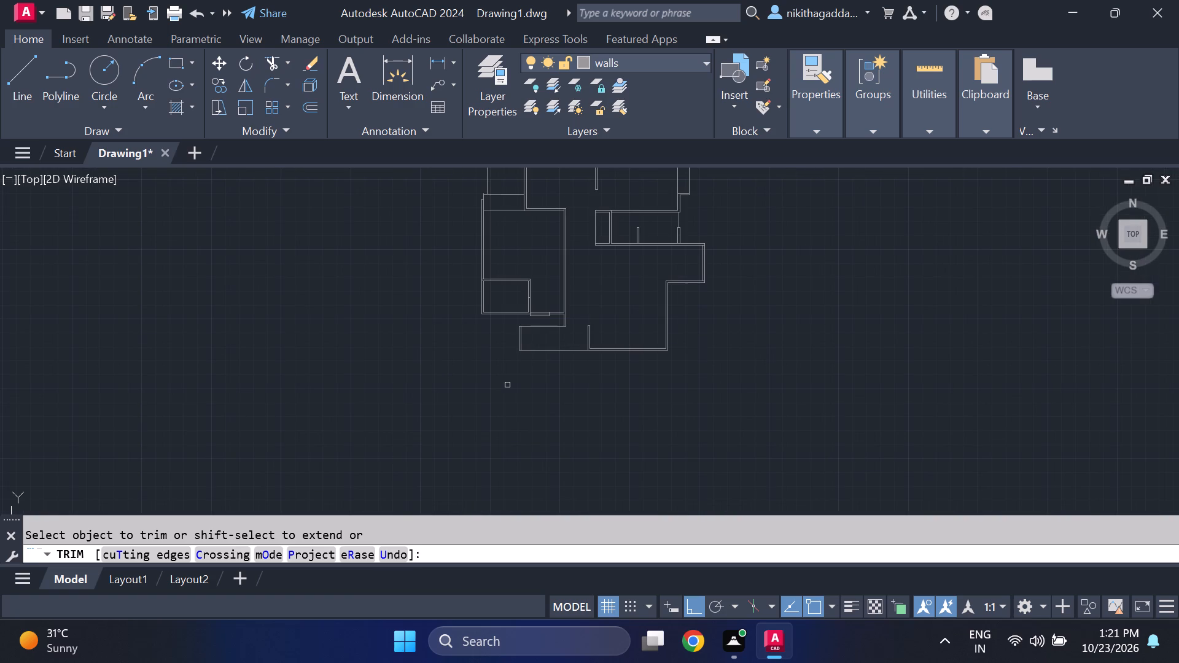
Draw a strip outline below the bottom line, starting about 2' outside the left wall's foot, about 3'-5" deep, and closing past the open-ended wall.
scroll(504, 384, up, 2)
middle_drag(564, 357, 524, 433)
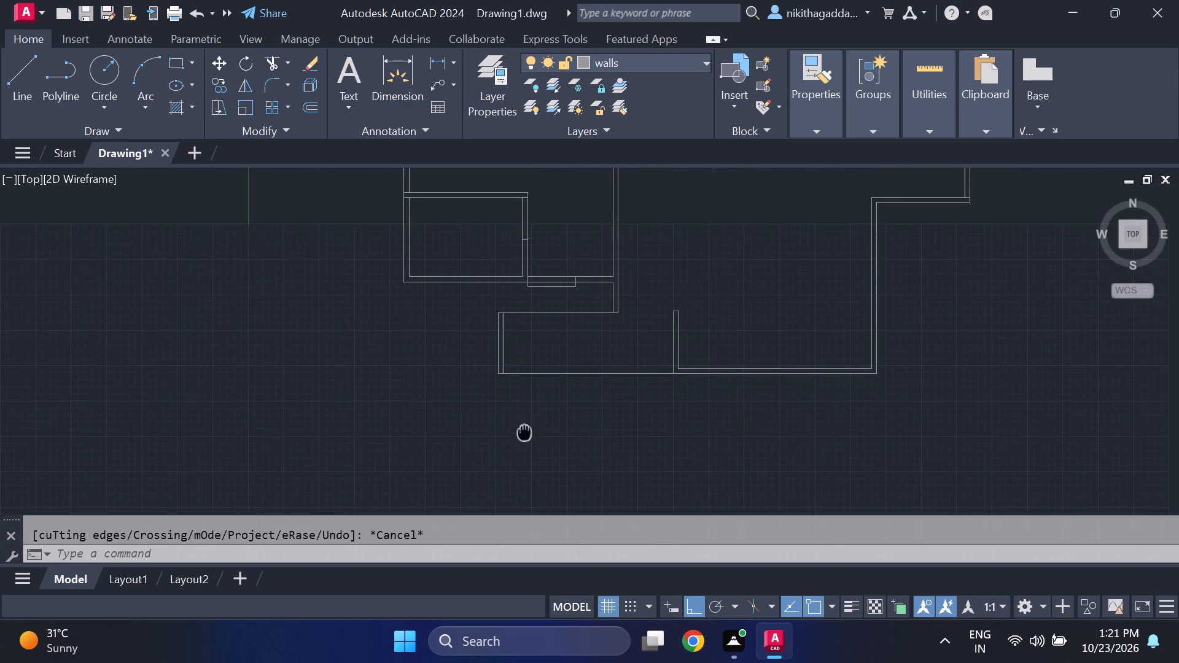
middle_drag(524, 433, 524, 434)
middle_drag(597, 336, 564, 387)
middle_click(564, 387)
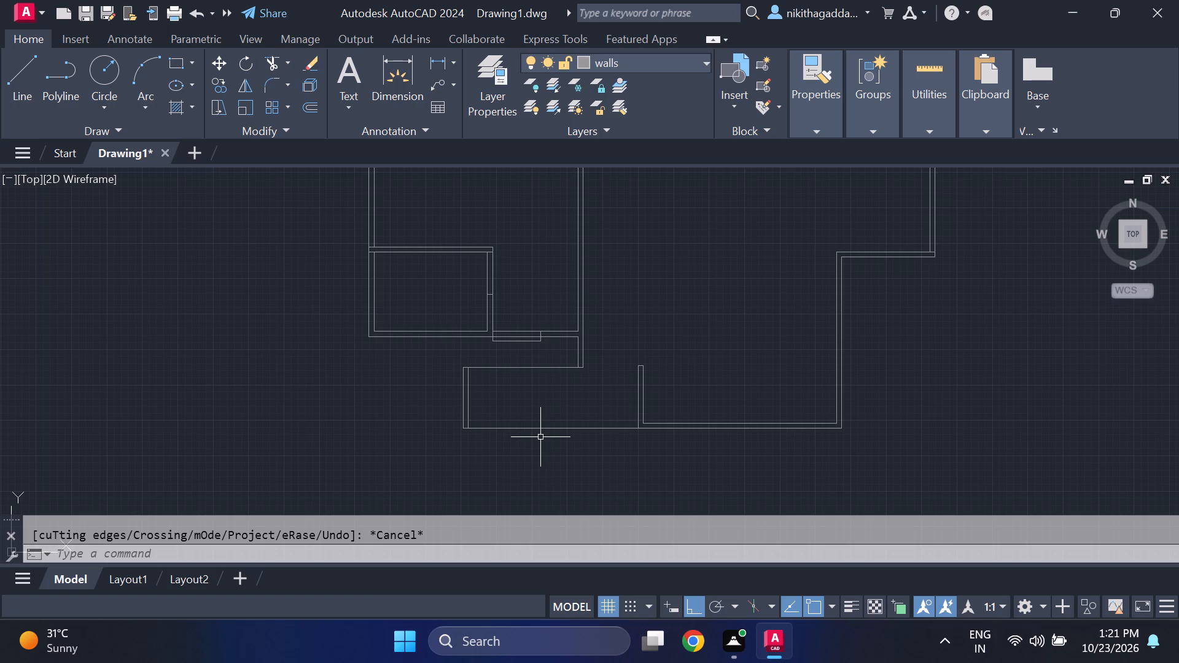
key(l)
key(Return)
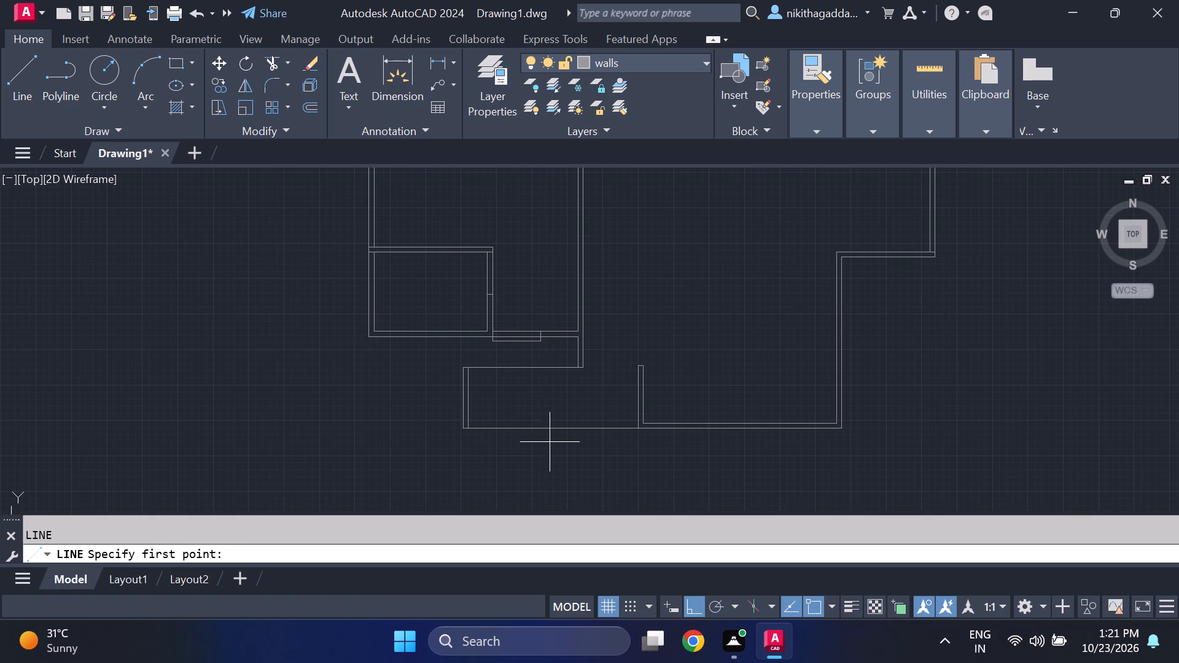
scroll(486, 427, up, 1)
middle_drag(486, 427, 508, 389)
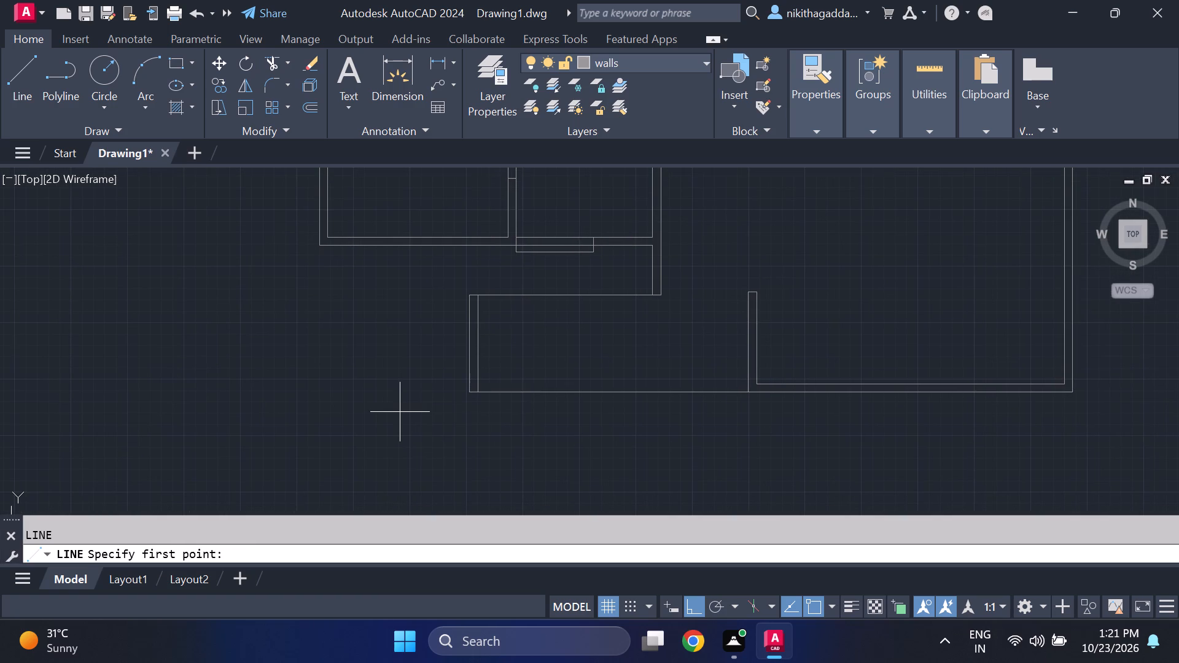
click(467, 392)
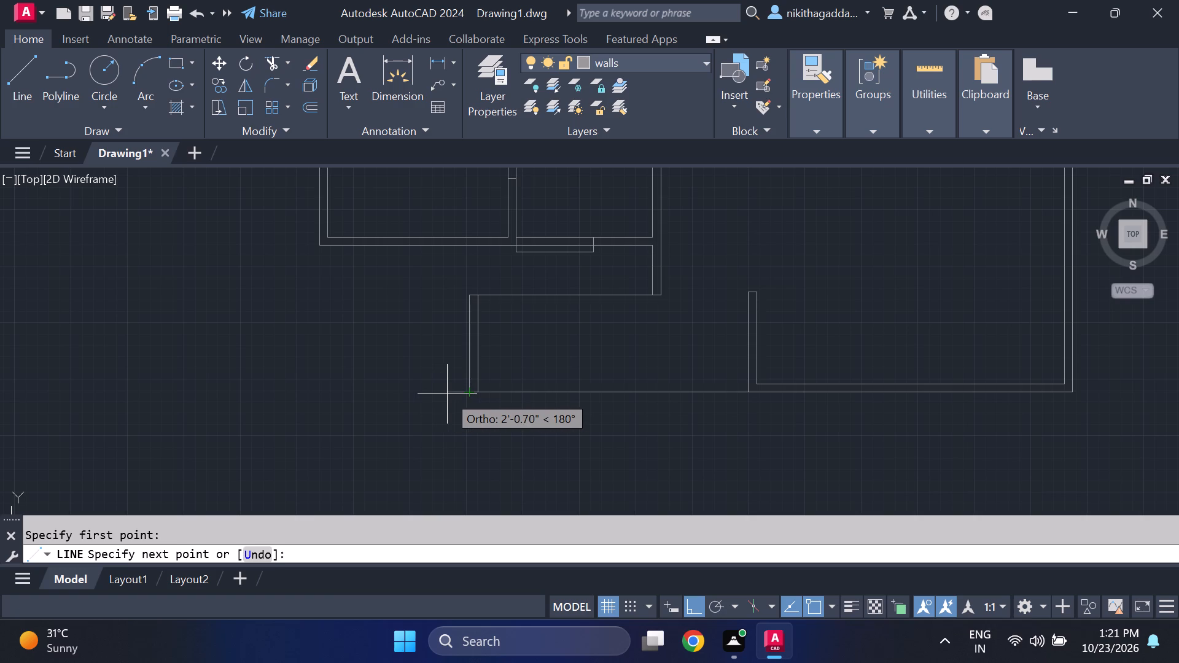
click(447, 394)
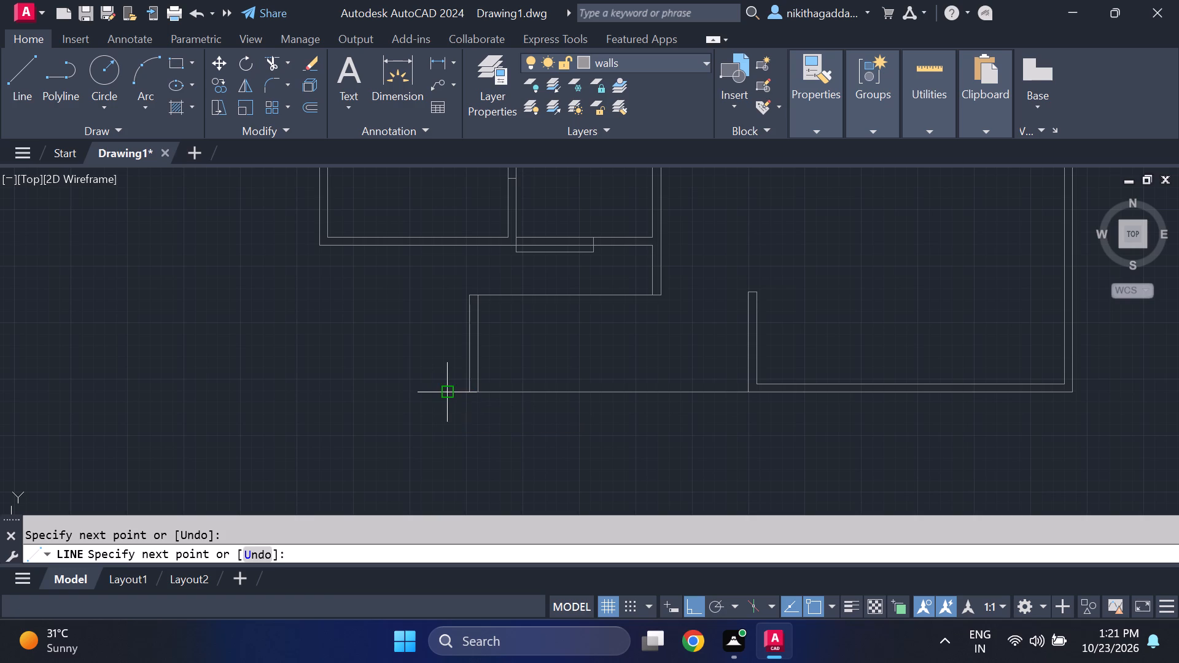
click(451, 429)
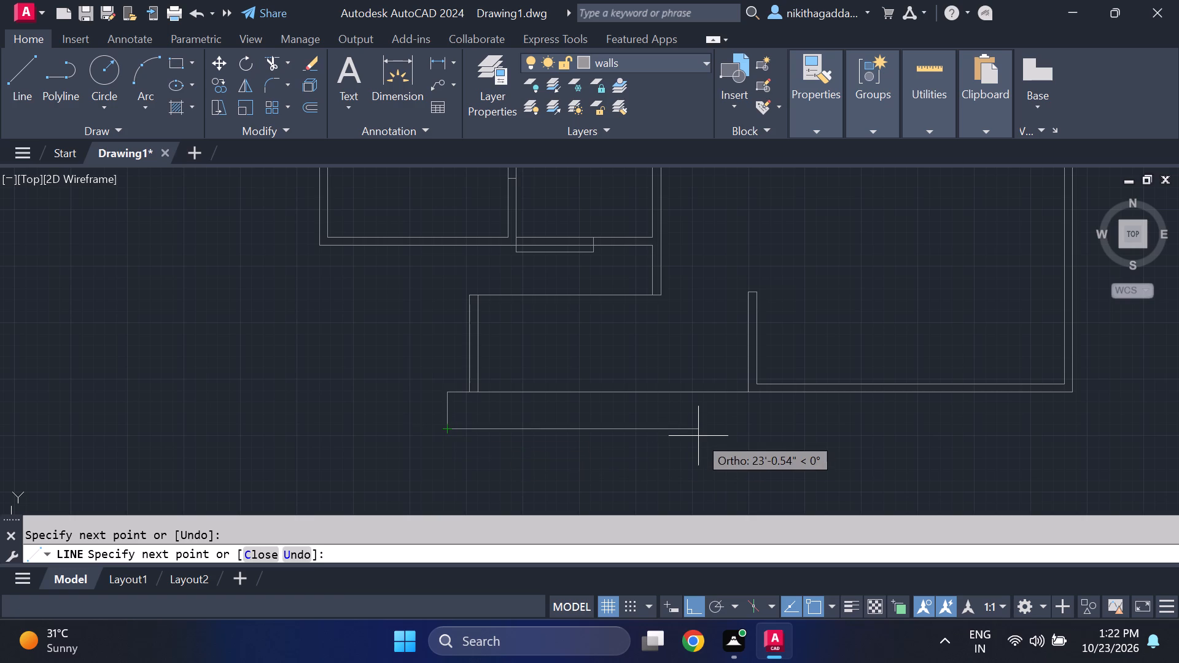
middle_drag(673, 445, 545, 446)
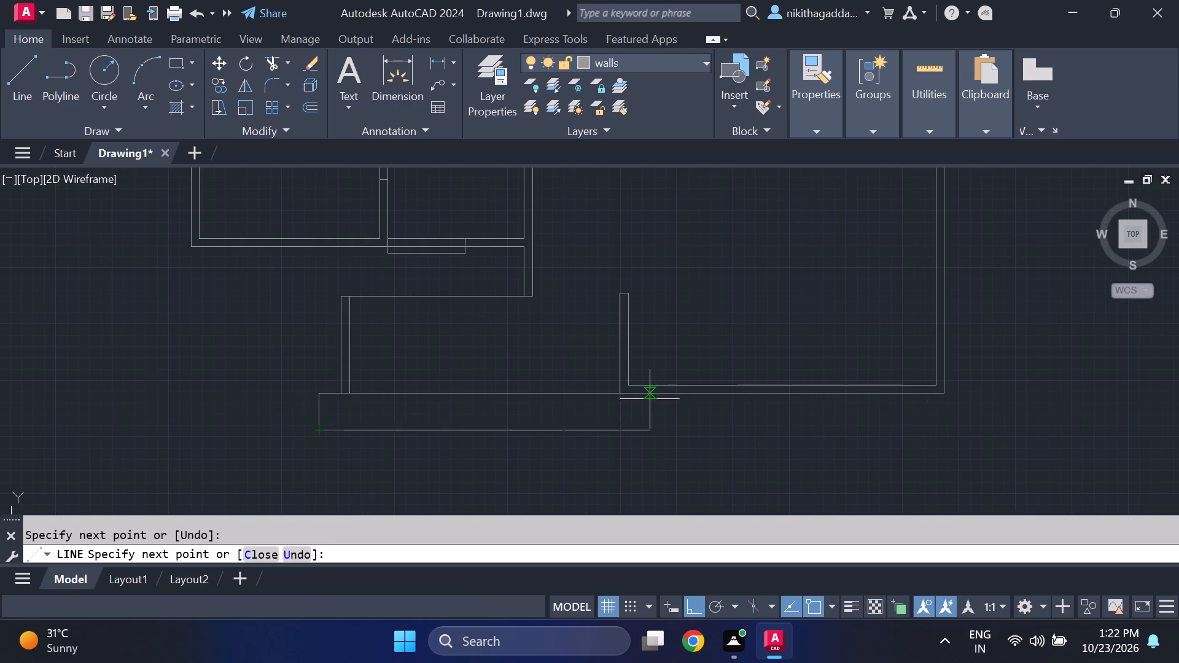
click(648, 430)
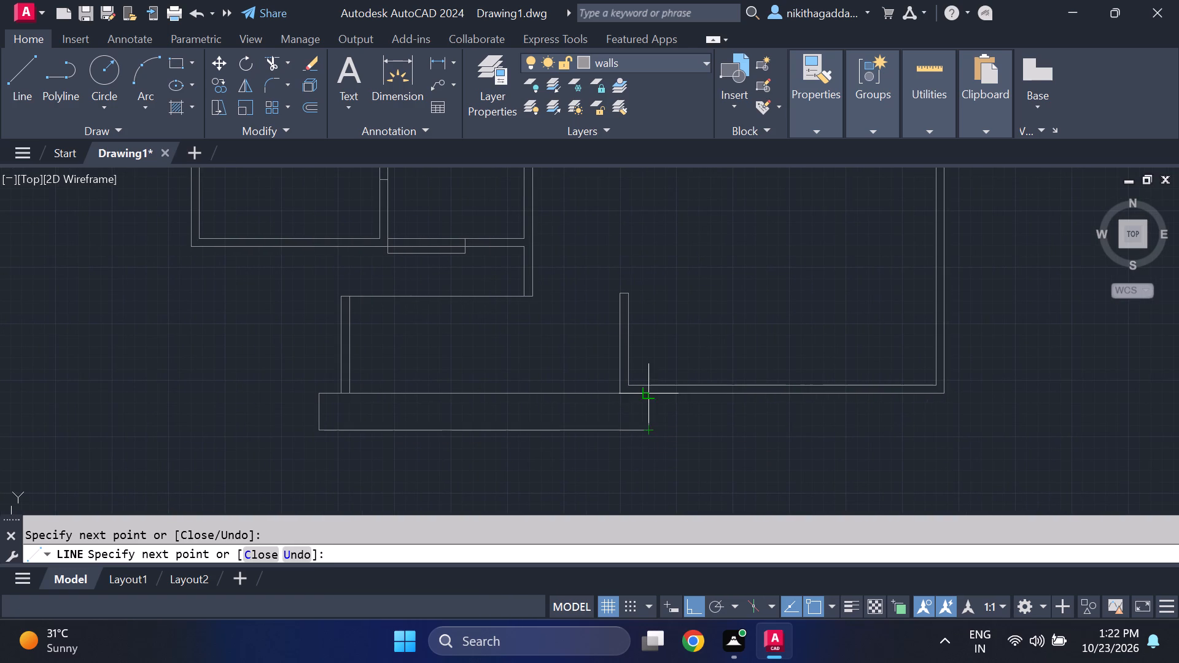
click(644, 394)
key(Escape)
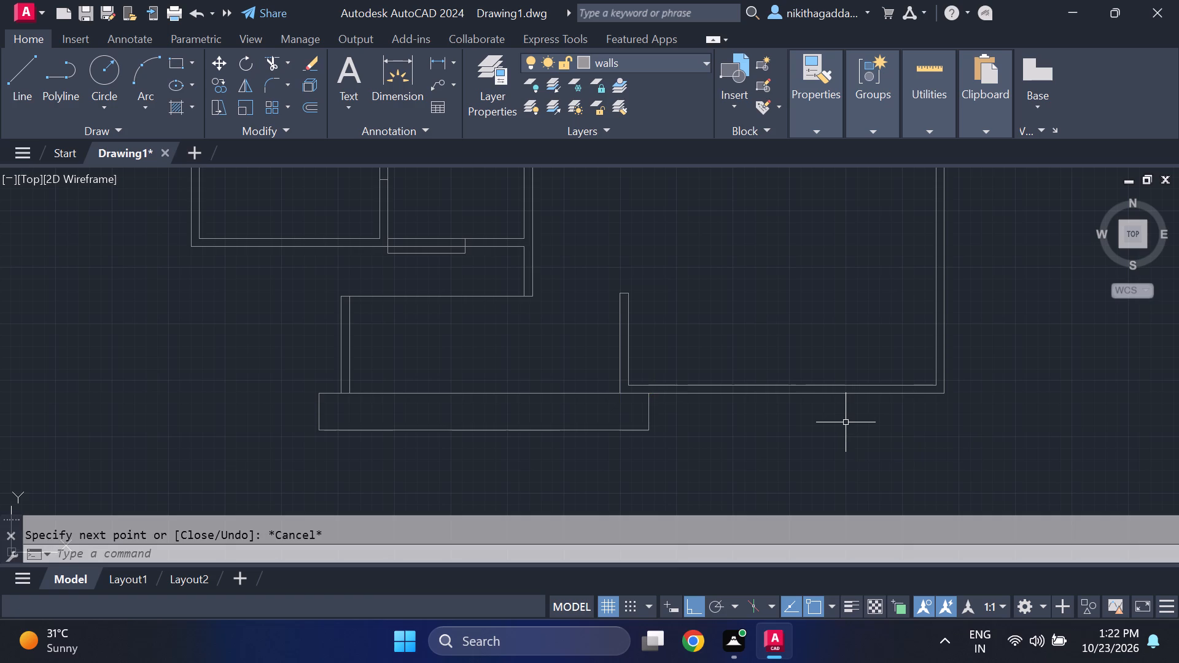
Draw a horizontal line across the strip between the midpoints of its two short ends.
key(space)
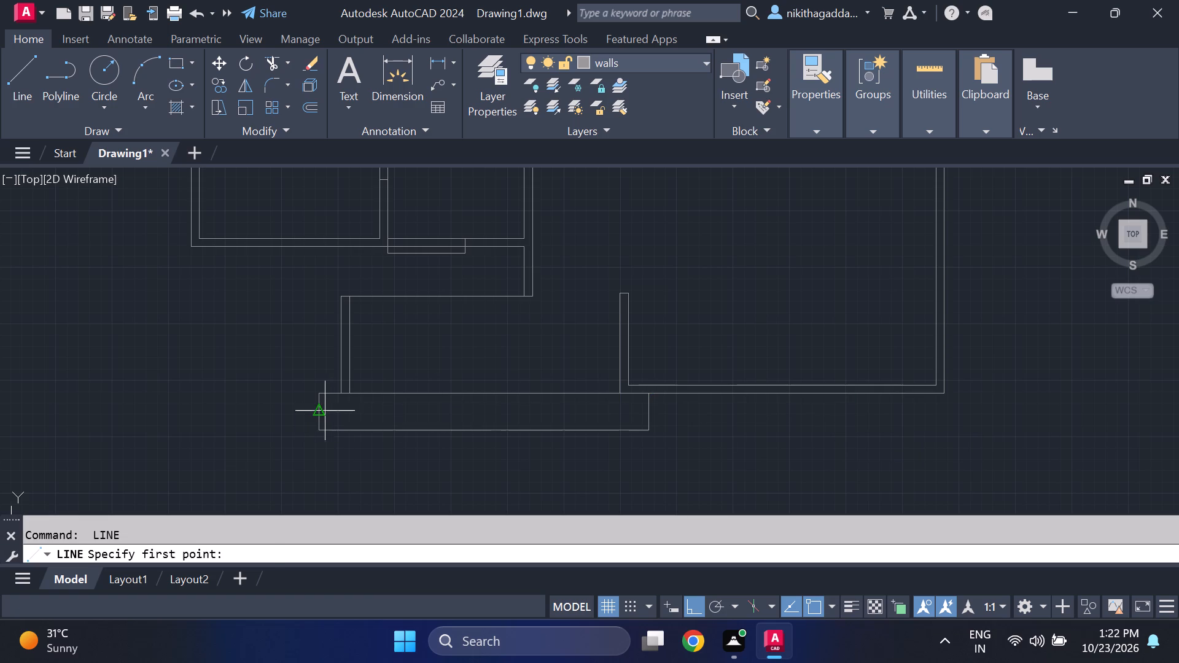
click(322, 413)
click(652, 416)
scroll(802, 416, down, 2)
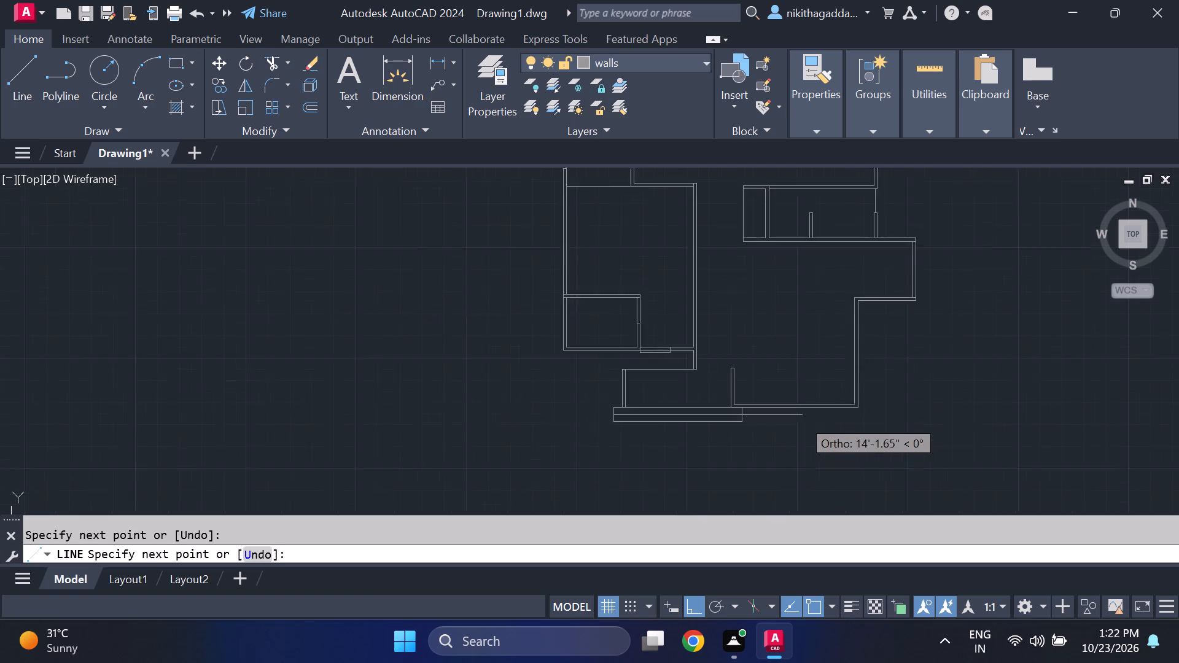
scroll(801, 421, down, 1)
key(Escape)
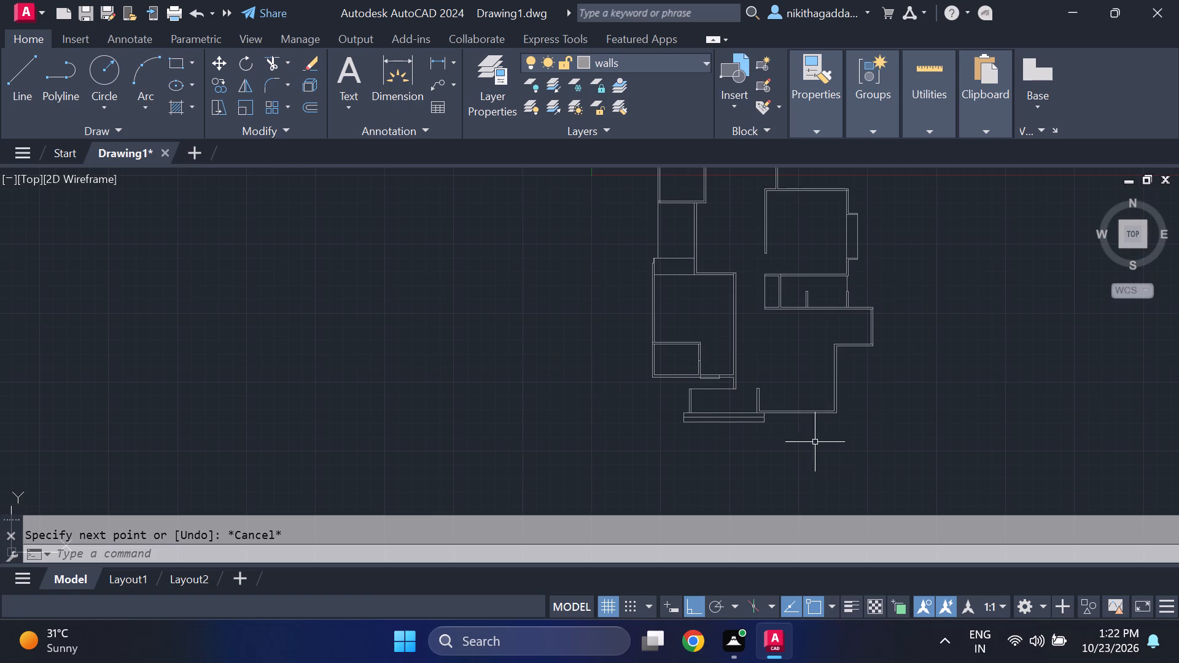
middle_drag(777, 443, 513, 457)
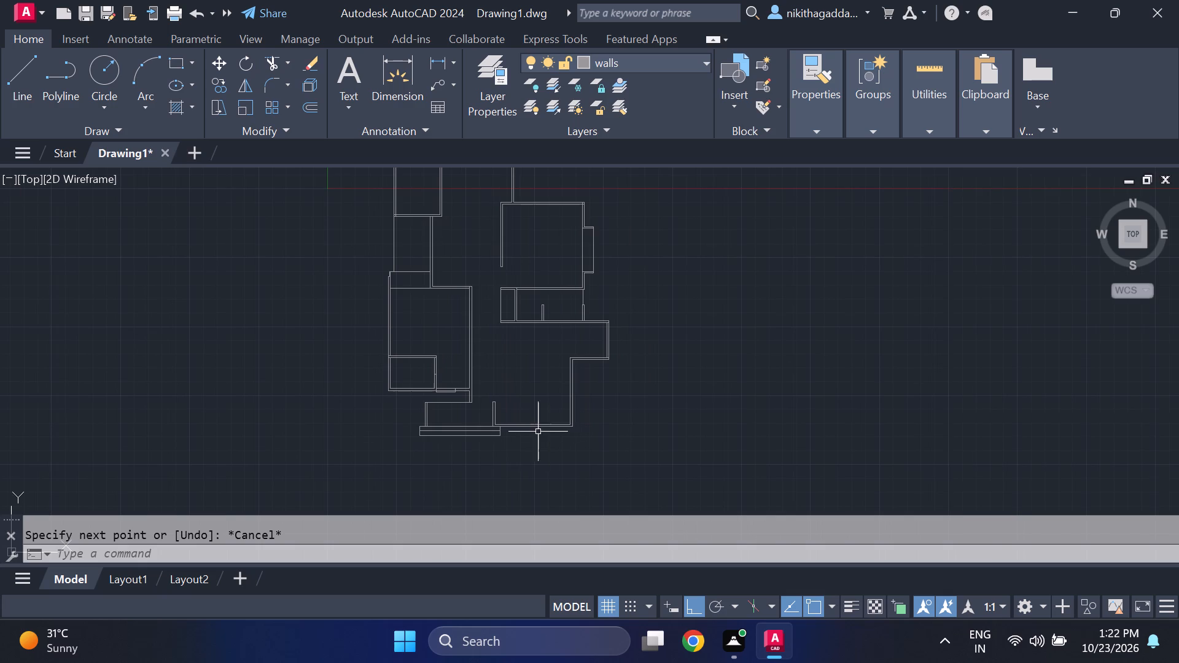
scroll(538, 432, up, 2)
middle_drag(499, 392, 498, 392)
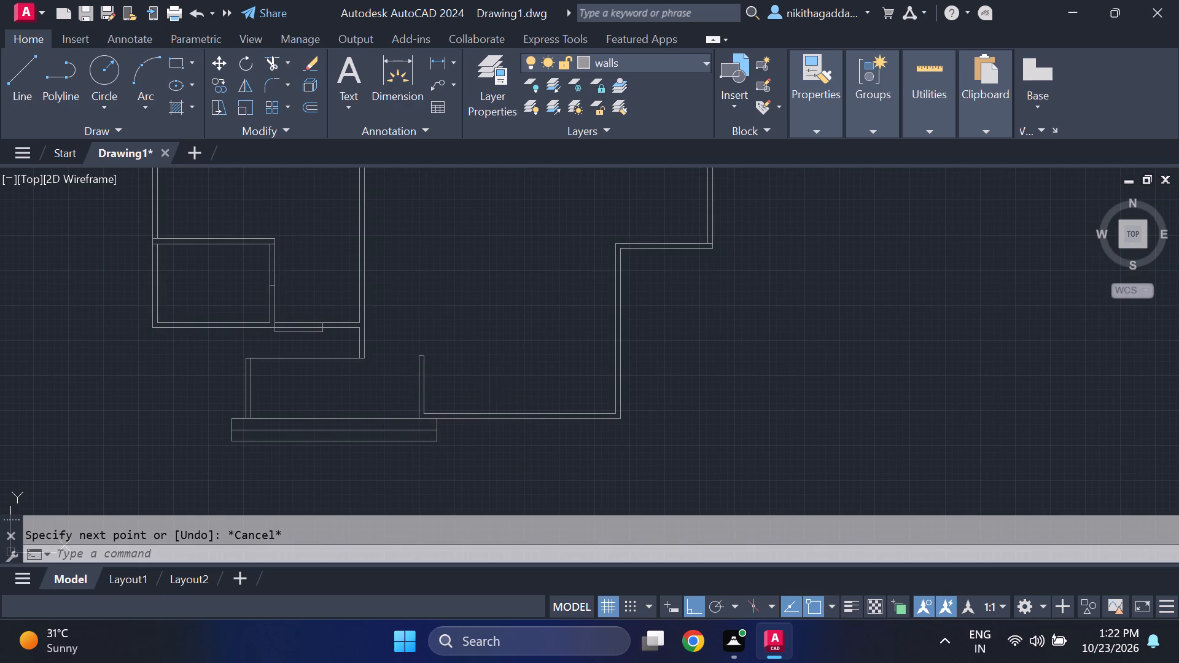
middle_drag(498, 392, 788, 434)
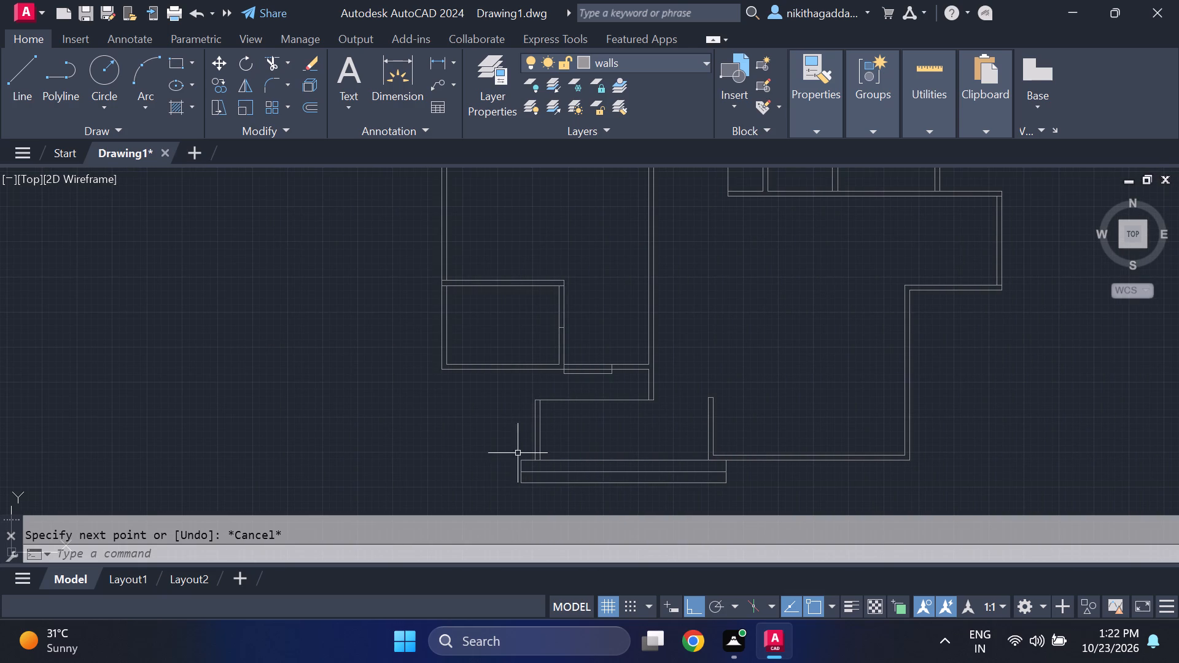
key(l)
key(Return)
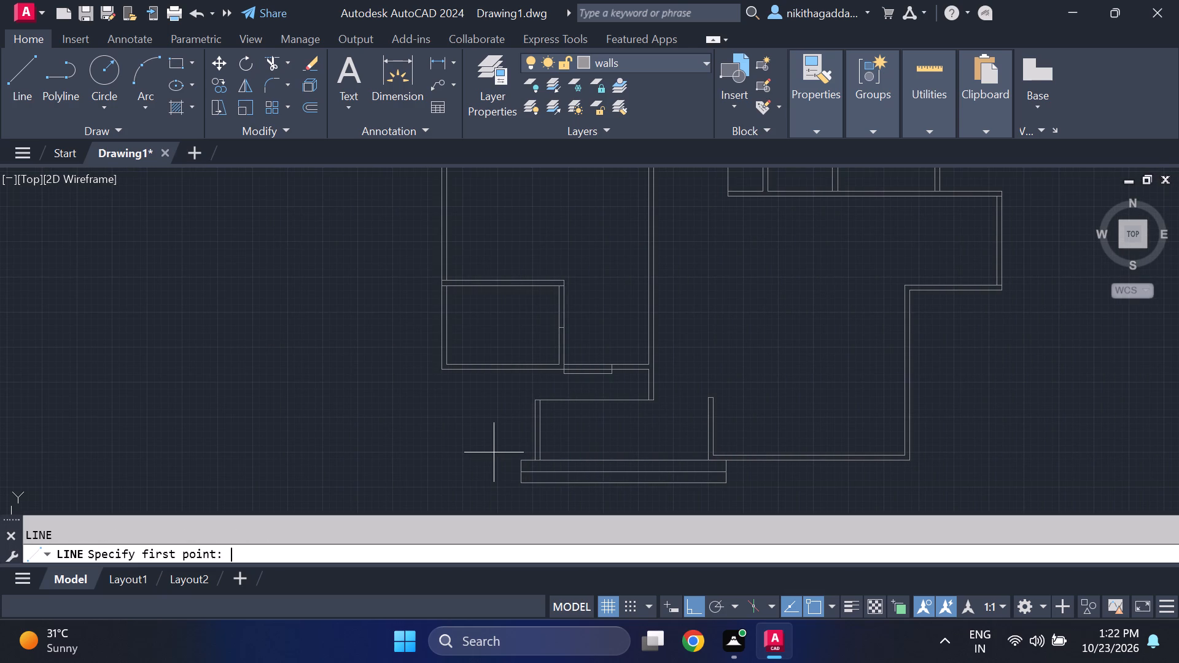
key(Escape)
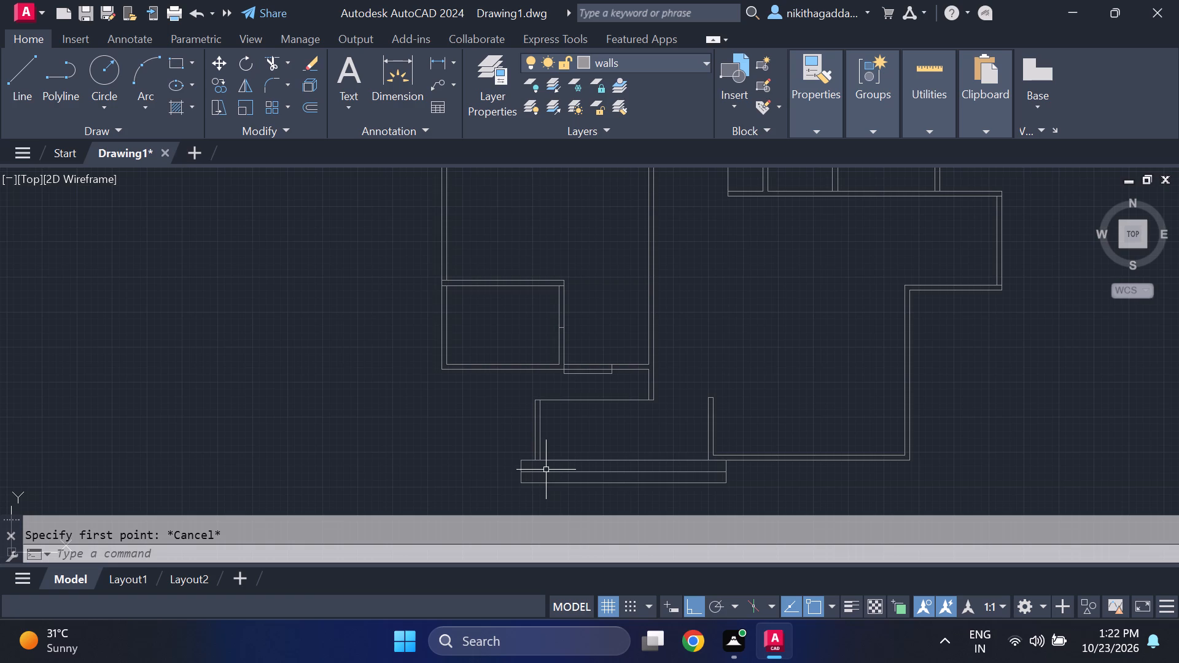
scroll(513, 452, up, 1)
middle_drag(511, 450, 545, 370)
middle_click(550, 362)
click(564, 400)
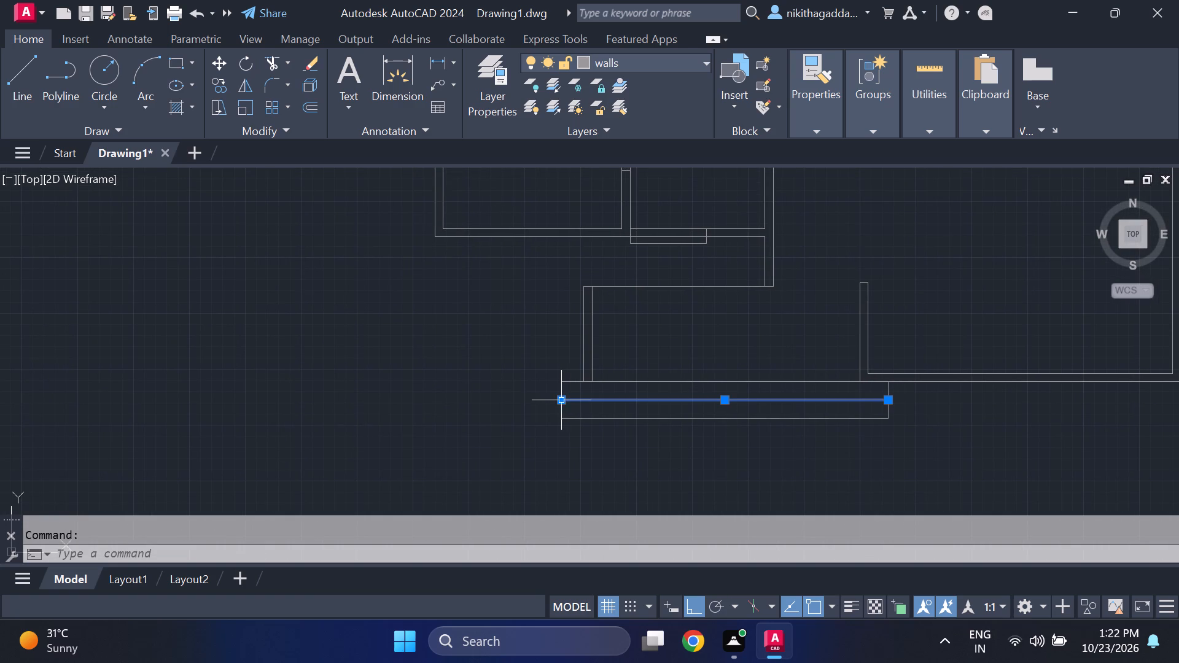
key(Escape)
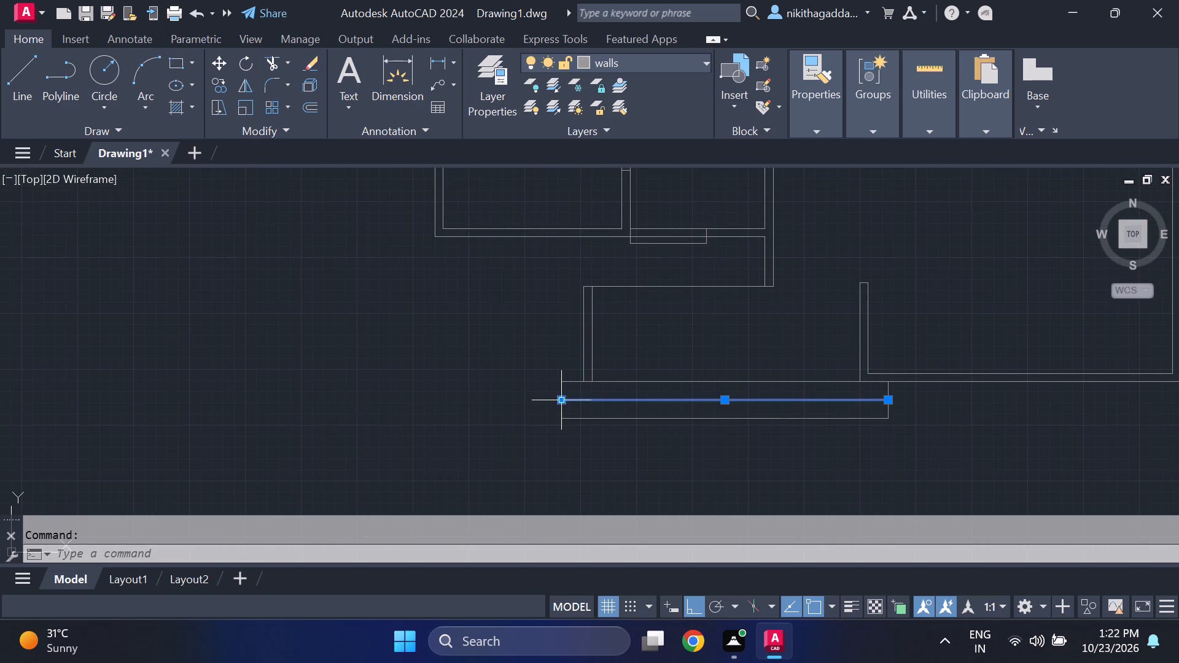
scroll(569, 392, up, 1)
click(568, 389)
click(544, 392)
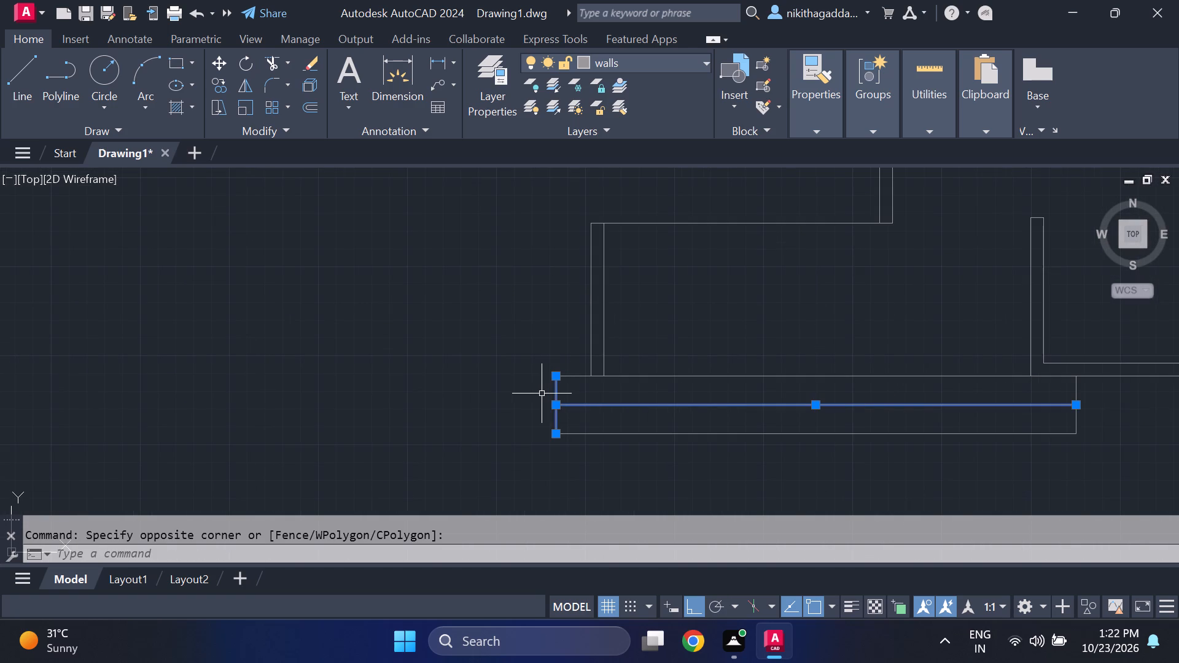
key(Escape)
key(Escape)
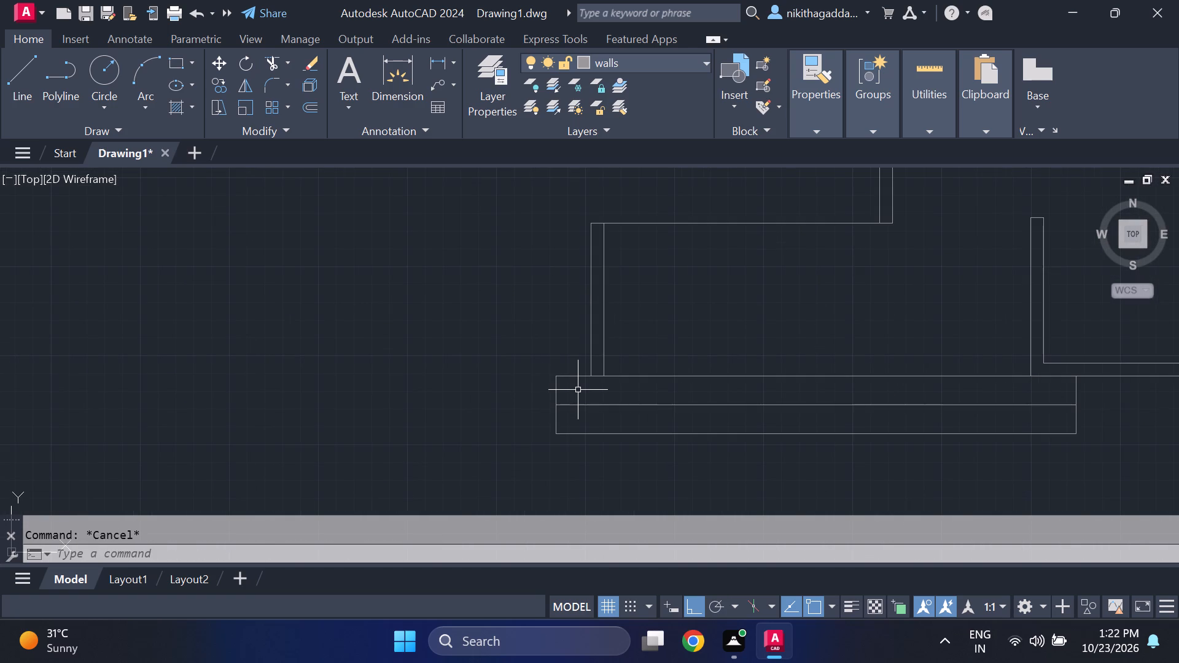
Move the strip's left end line a short distance further outward.
click(578, 390)
click(527, 397)
key(m)
key(Return)
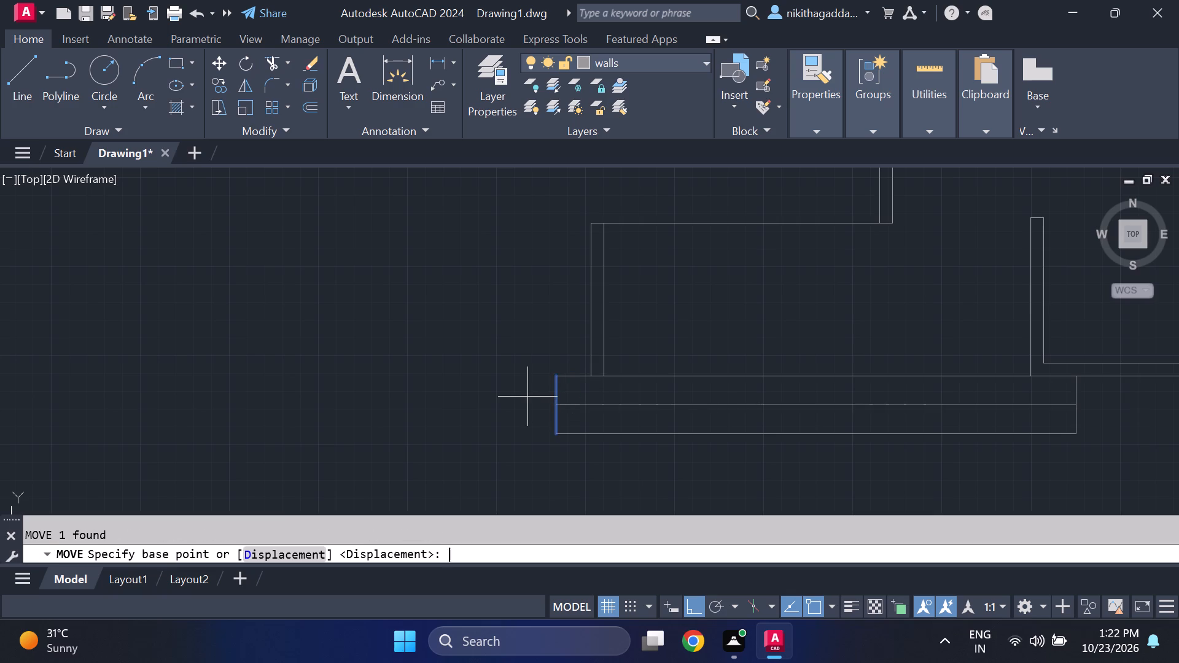
click(554, 433)
click(525, 433)
Extend the strip's three horizontal lines to the moved left end line.
text(ex)
key(Return)
drag(570, 336, 560, 470)
key(Escape)
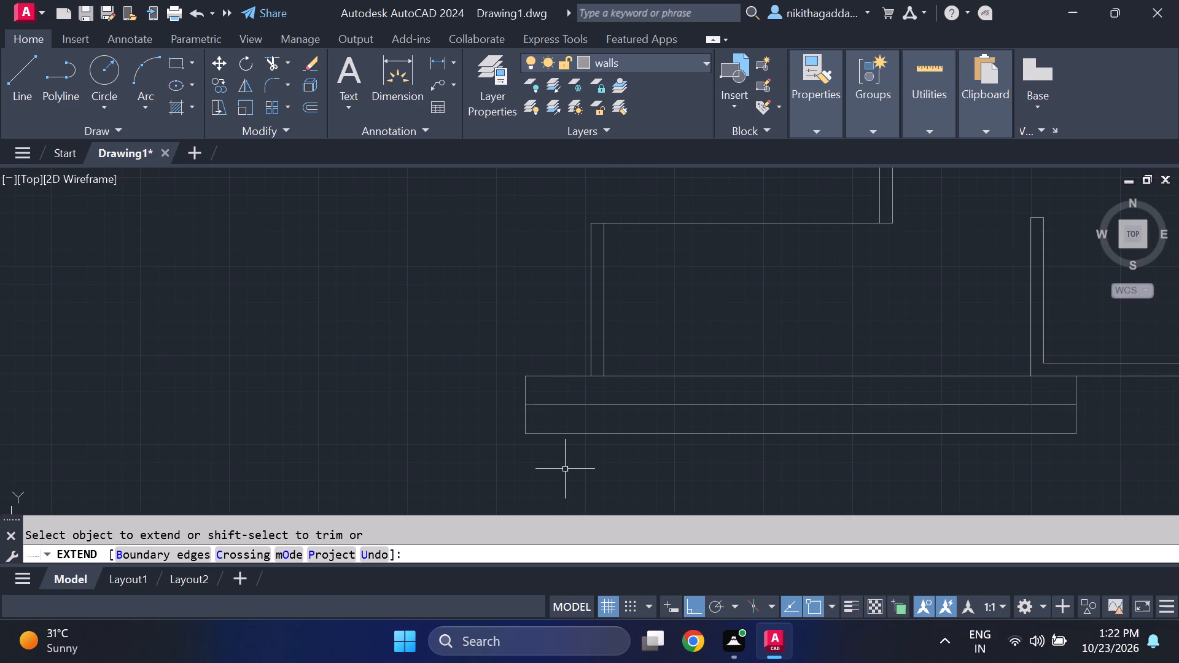
Draw a vertical line from the strip's upper left corner up to the outer line of the small room's bottom wall.
scroll(553, 435, down, 2)
key(l)
key(Return)
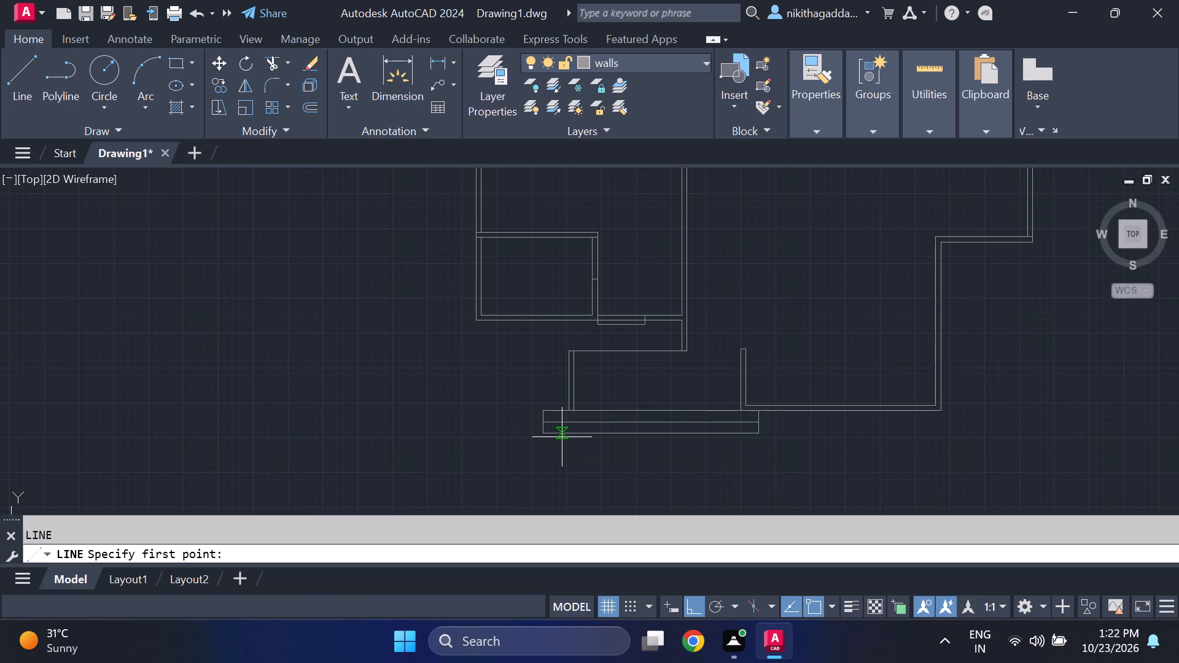
scroll(537, 430, up, 3)
click(550, 359)
middle_drag(558, 233, 551, 445)
scroll(562, 230, down, 3)
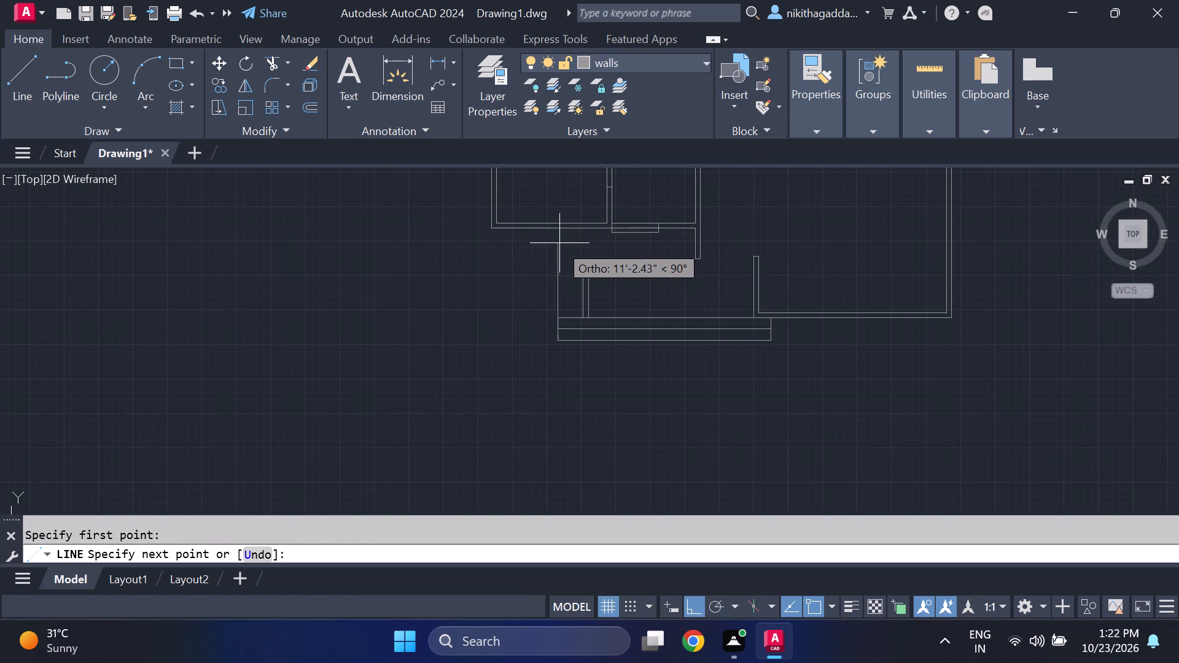
middle_drag(558, 245, 584, 326)
scroll(585, 326, up, 2)
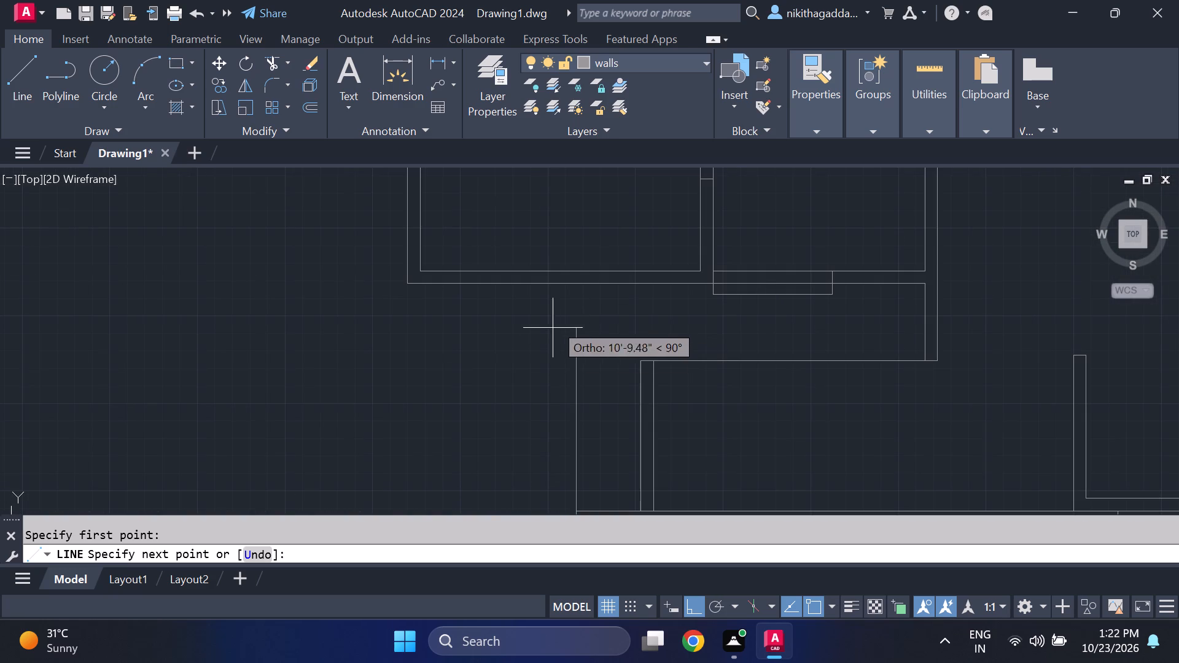
middle_drag(578, 304, 576, 359)
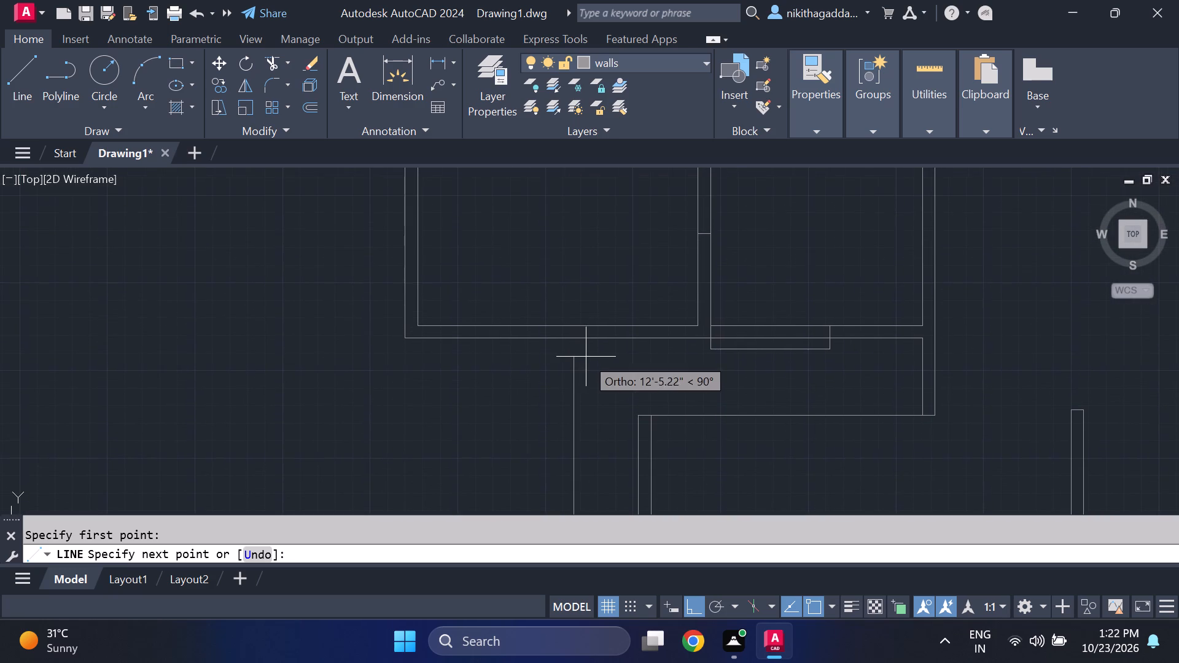
click(576, 336)
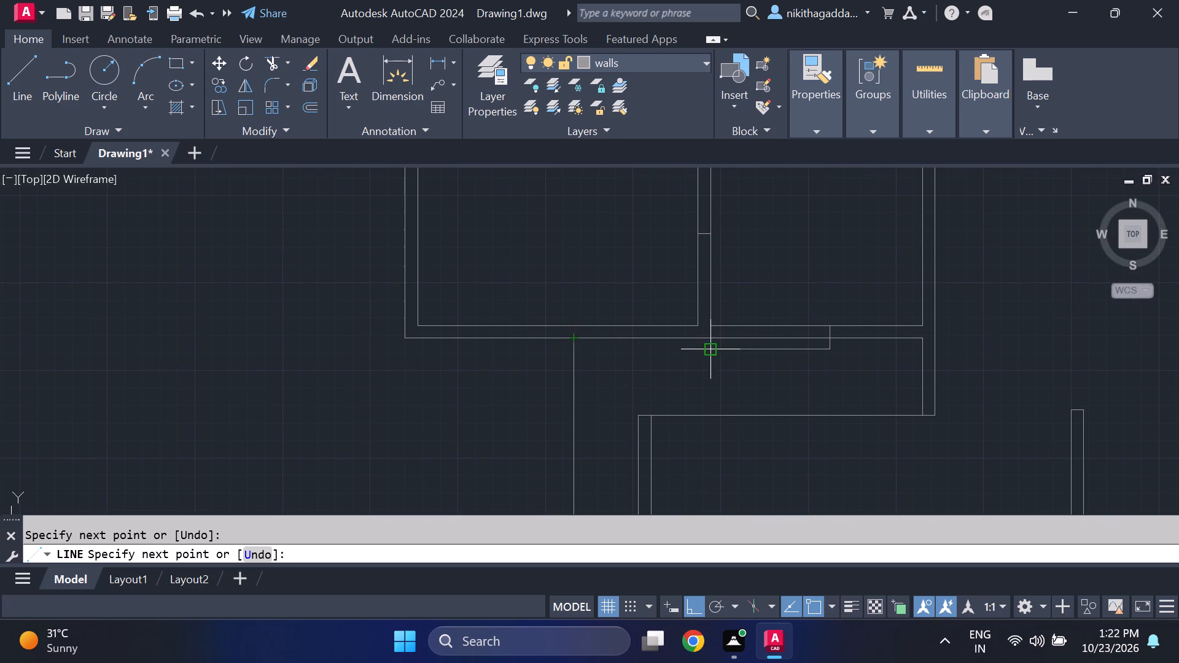
key(Escape)
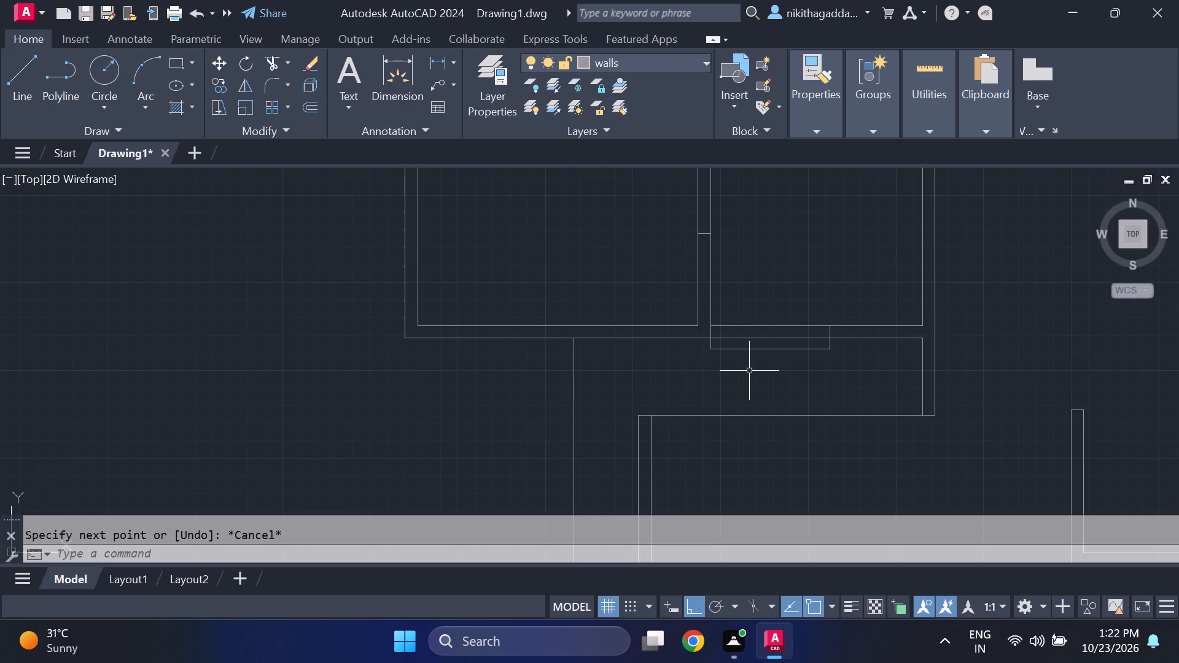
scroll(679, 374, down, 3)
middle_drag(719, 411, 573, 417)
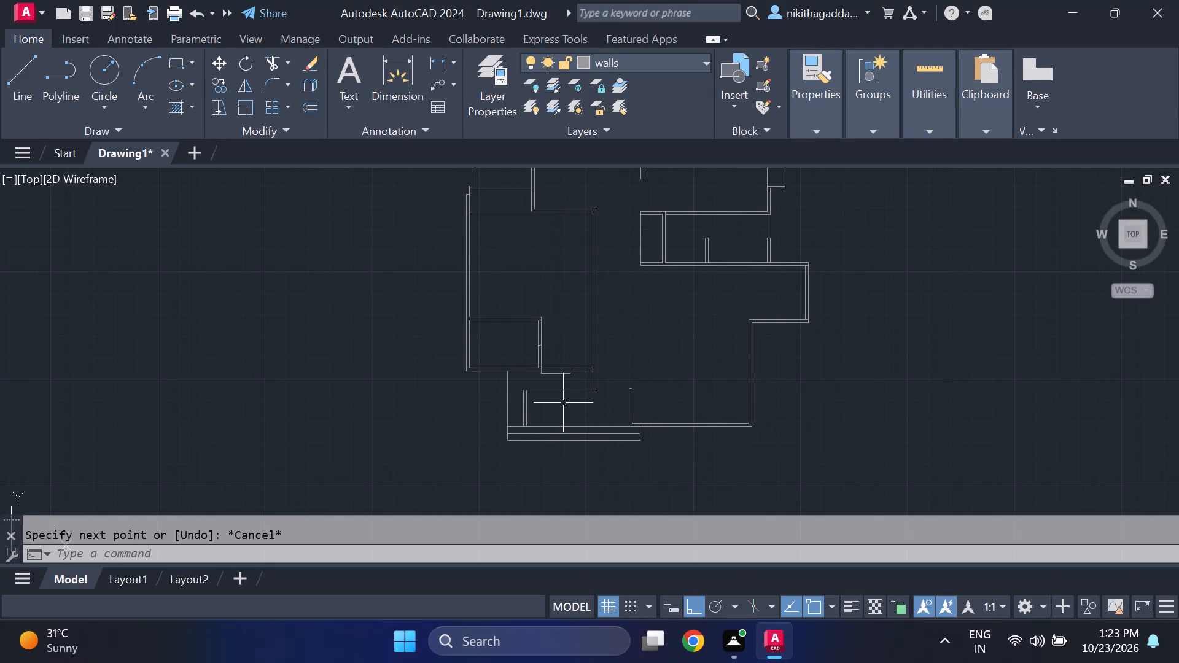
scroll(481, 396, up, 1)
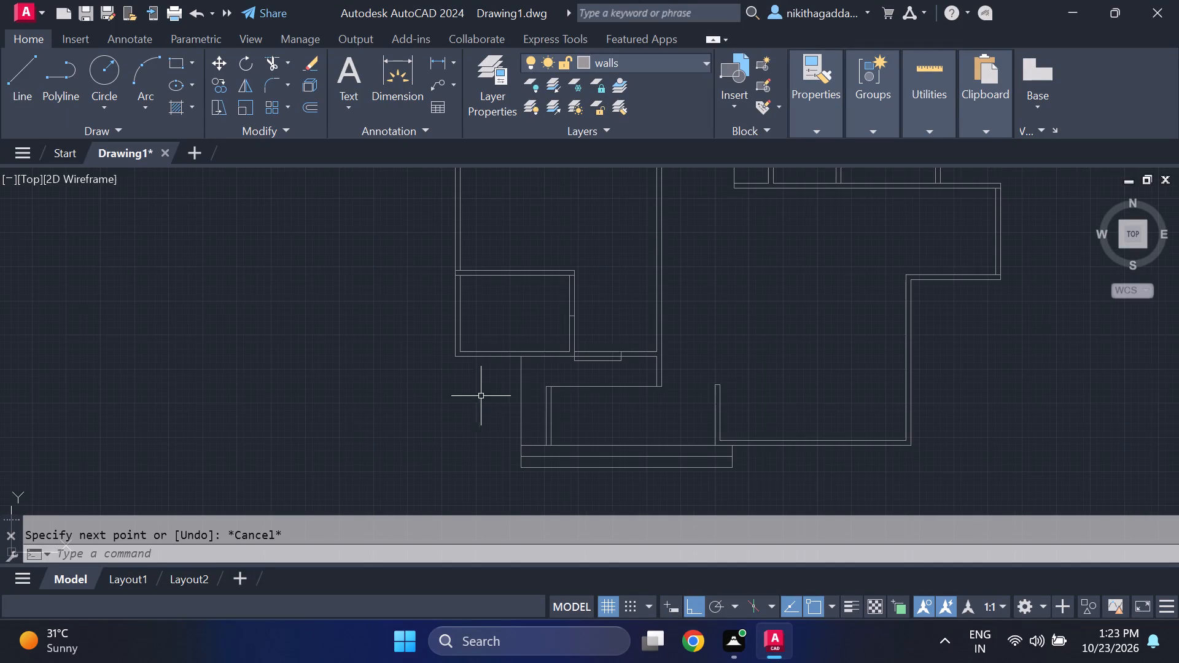
Look over the floor plan's lower rooms, front strip and right-hand wall step.
scroll(552, 440, up, 2)
middle_drag(549, 435, 666, 437)
scroll(619, 446, up, 3)
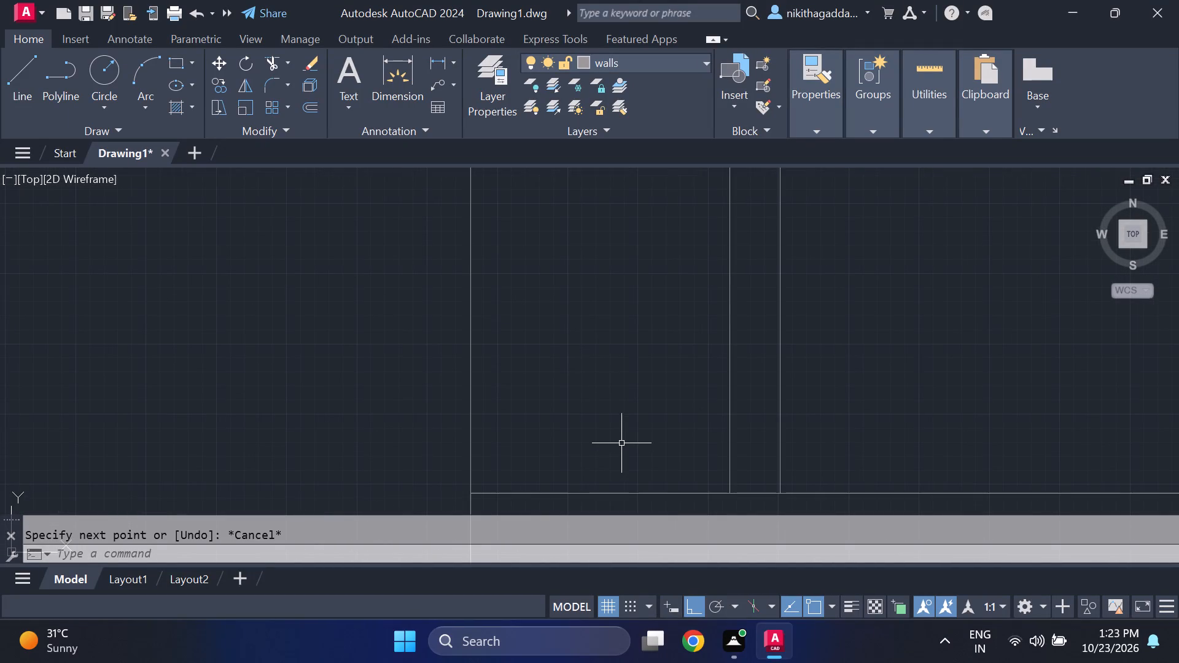
scroll(559, 454, down, 2)
scroll(451, 457, down, 4)
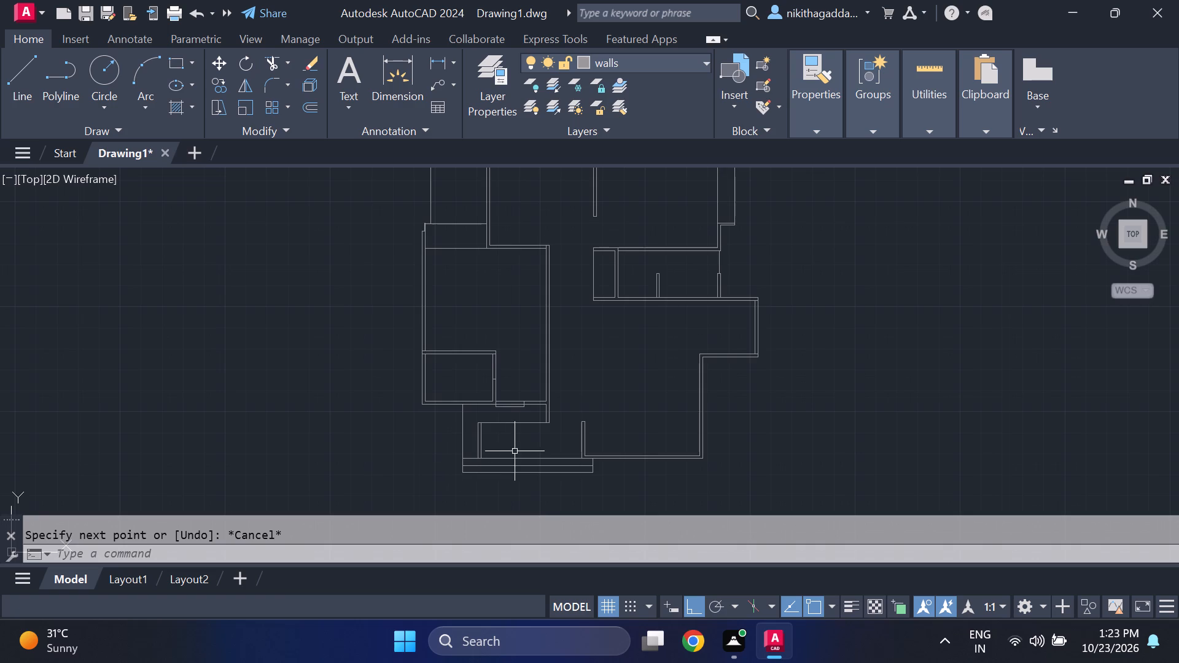
middle_drag(515, 451, 379, 413)
middle_drag(461, 370, 473, 416)
scroll(461, 370, up, 1)
scroll(487, 394, down, 2)
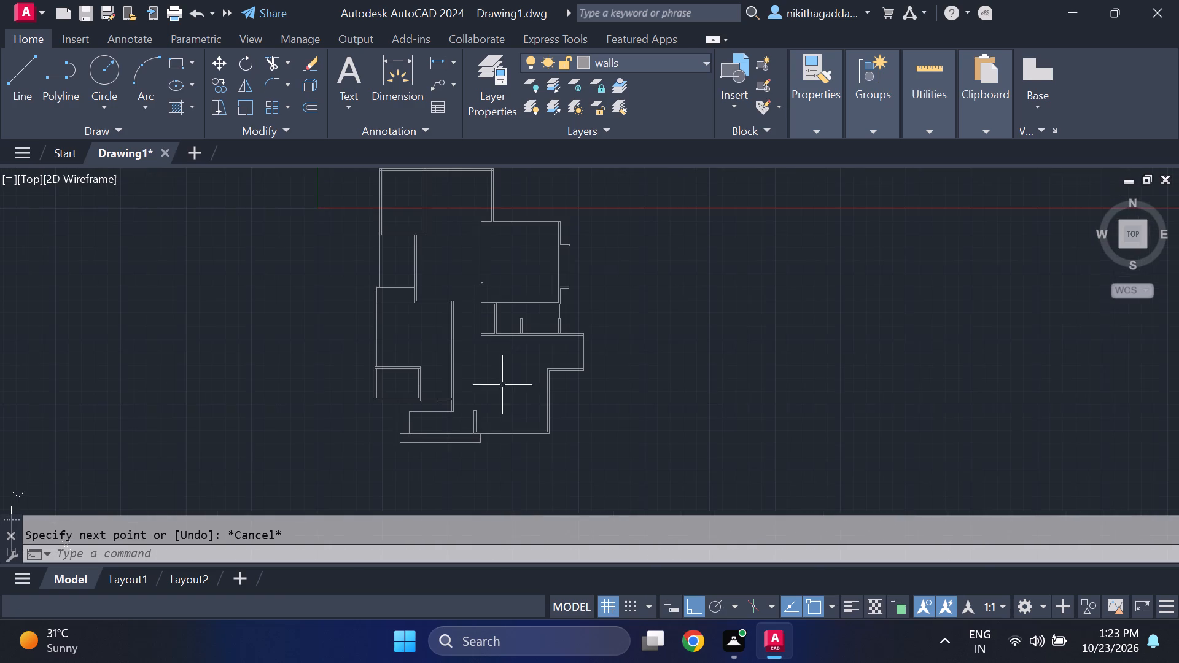
middle_drag(523, 386, 564, 442)
scroll(566, 412, up, 1)
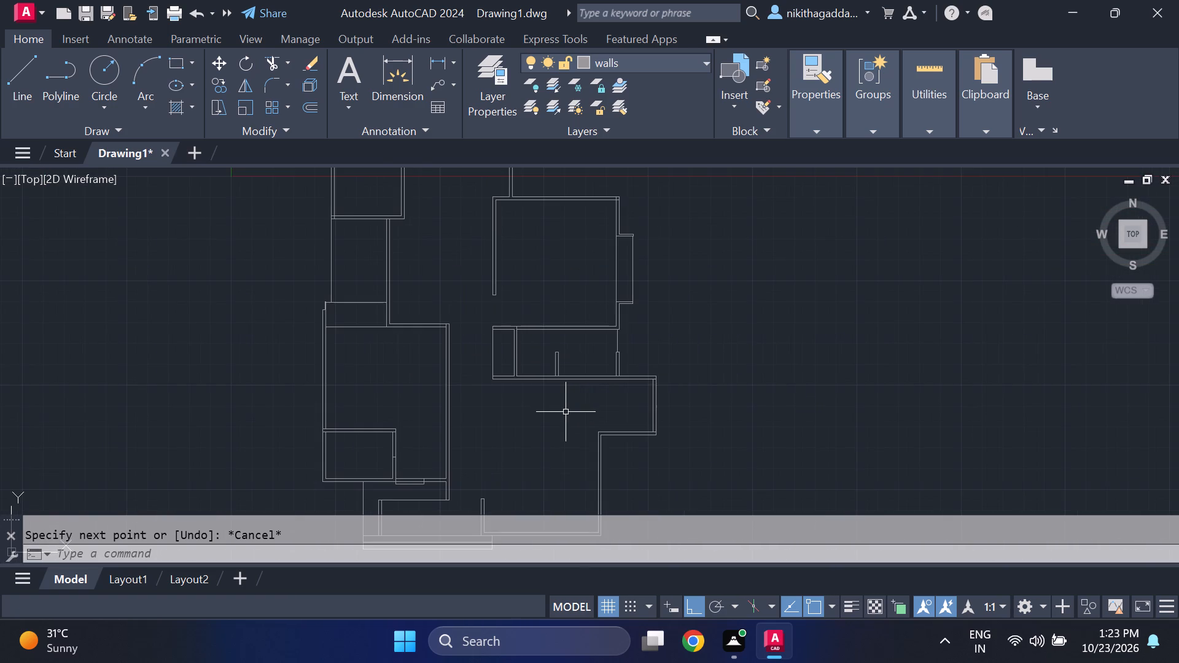
middle_drag(564, 414, 658, 476)
middle_drag(662, 460, 682, 360)
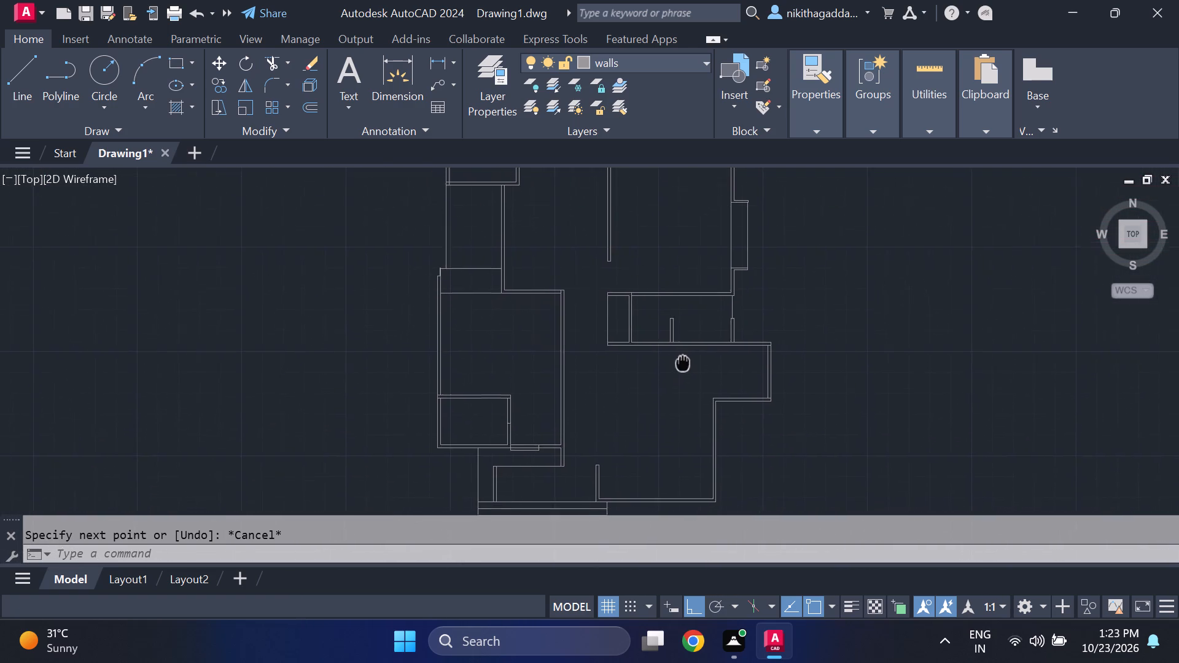
middle_drag(682, 360, 675, 334)
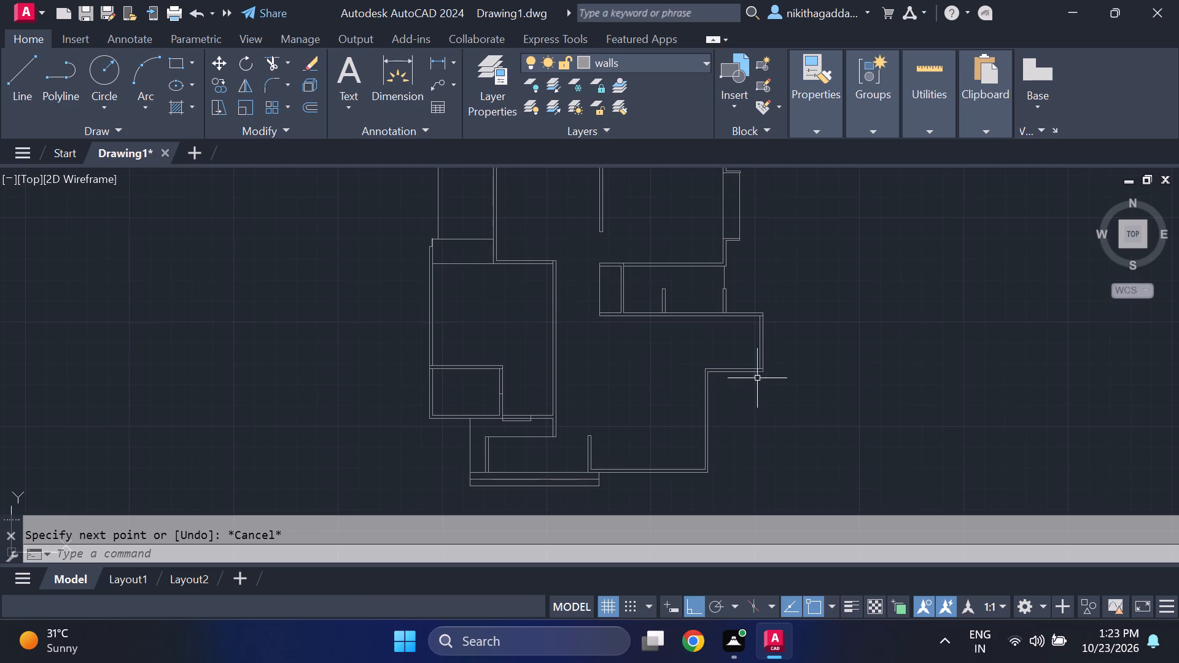
Move the two lines of the short horizontal wall at the plan's lower right step down by one wall thickness.
scroll(743, 367, up, 1)
scroll(743, 367, down, 1)
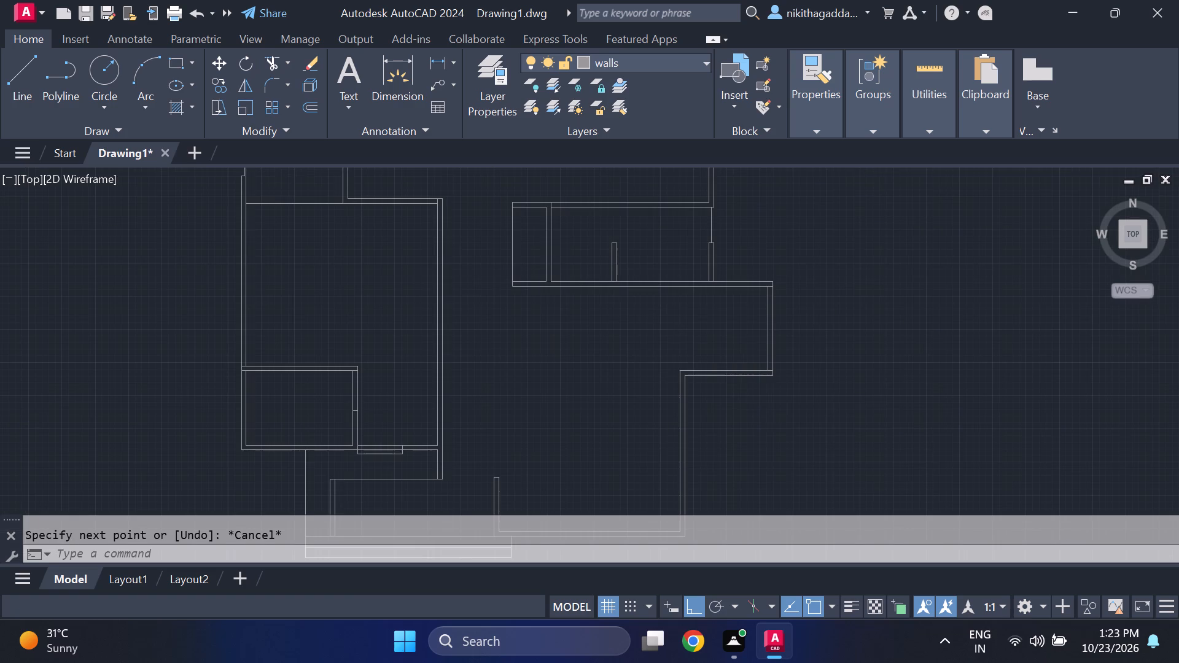
click(742, 367)
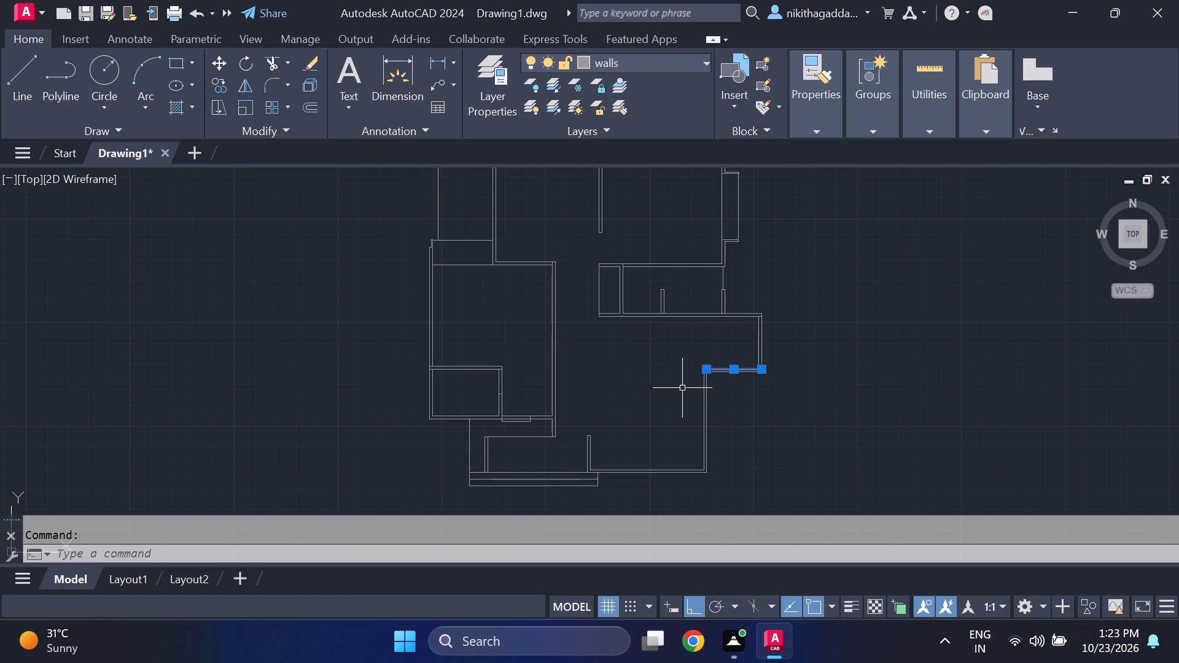
scroll(699, 382, up, 2)
click(743, 359)
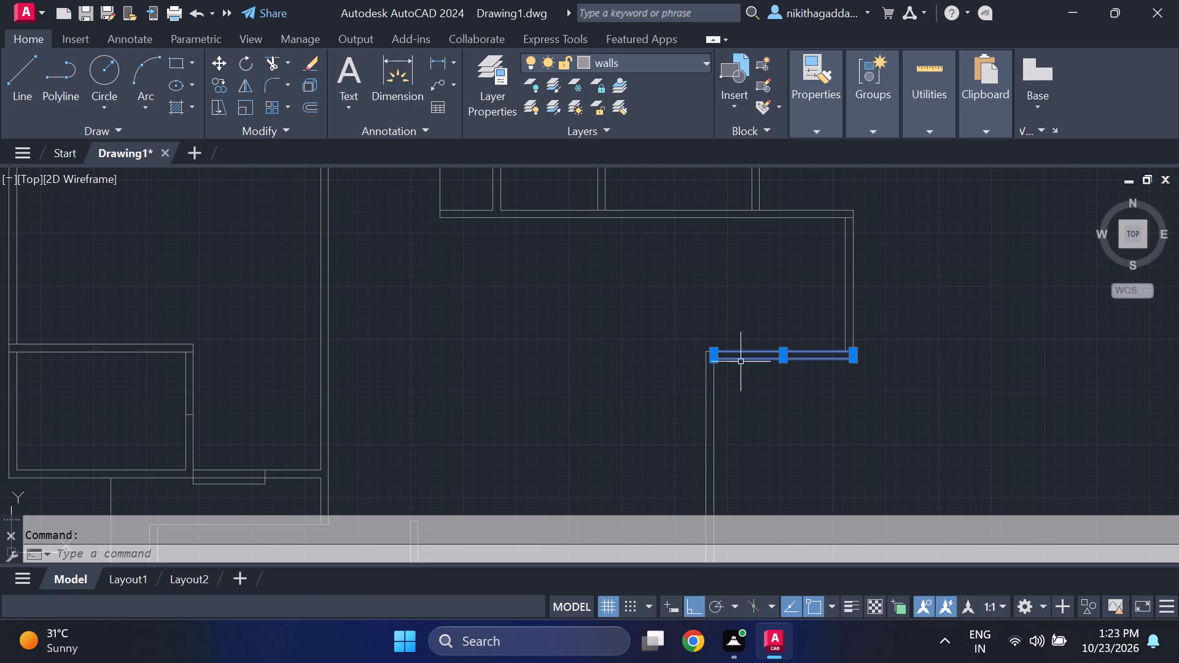
key(m)
key(Return)
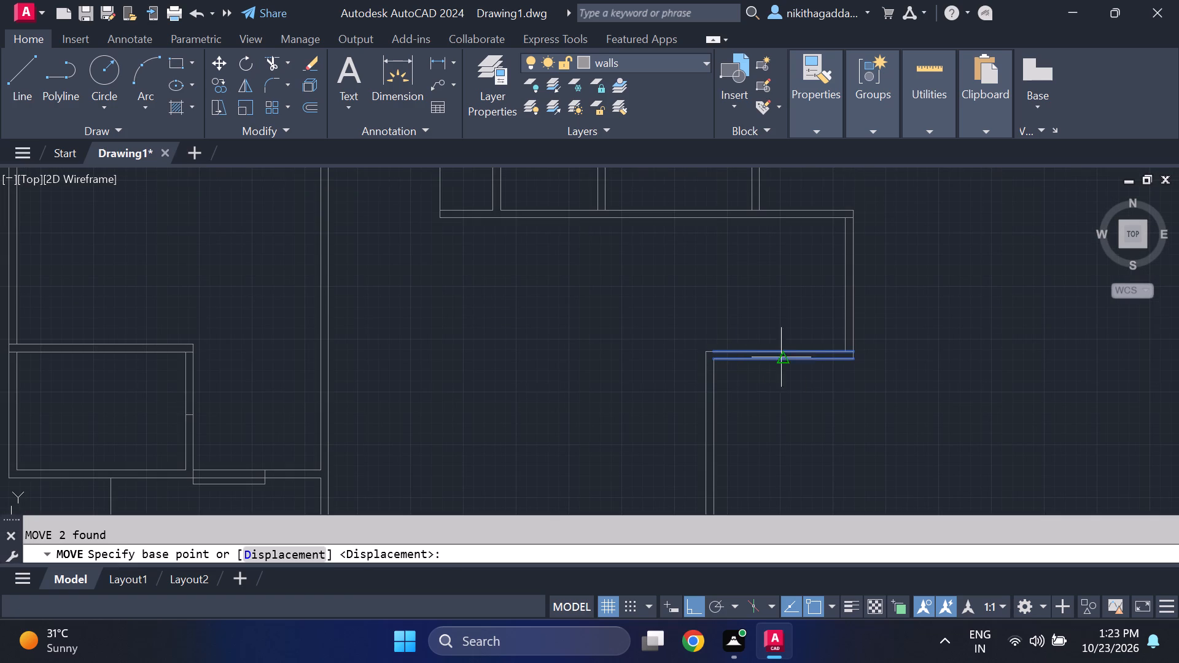
scroll(852, 350, up, 3)
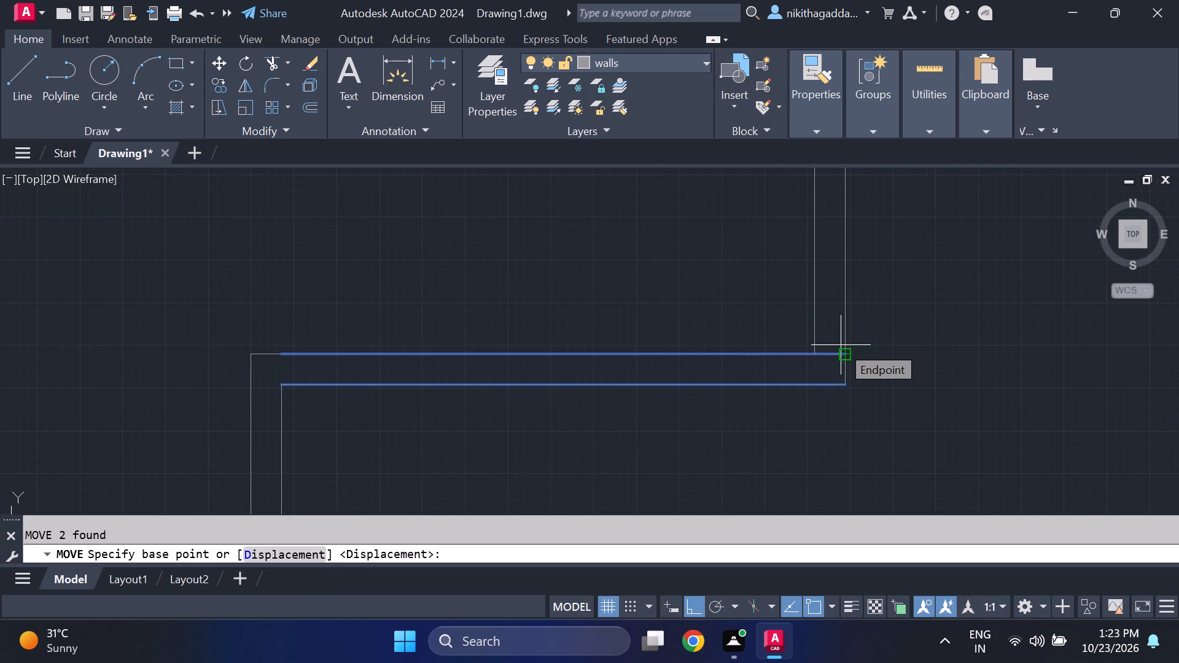
scroll(841, 345, up, 2)
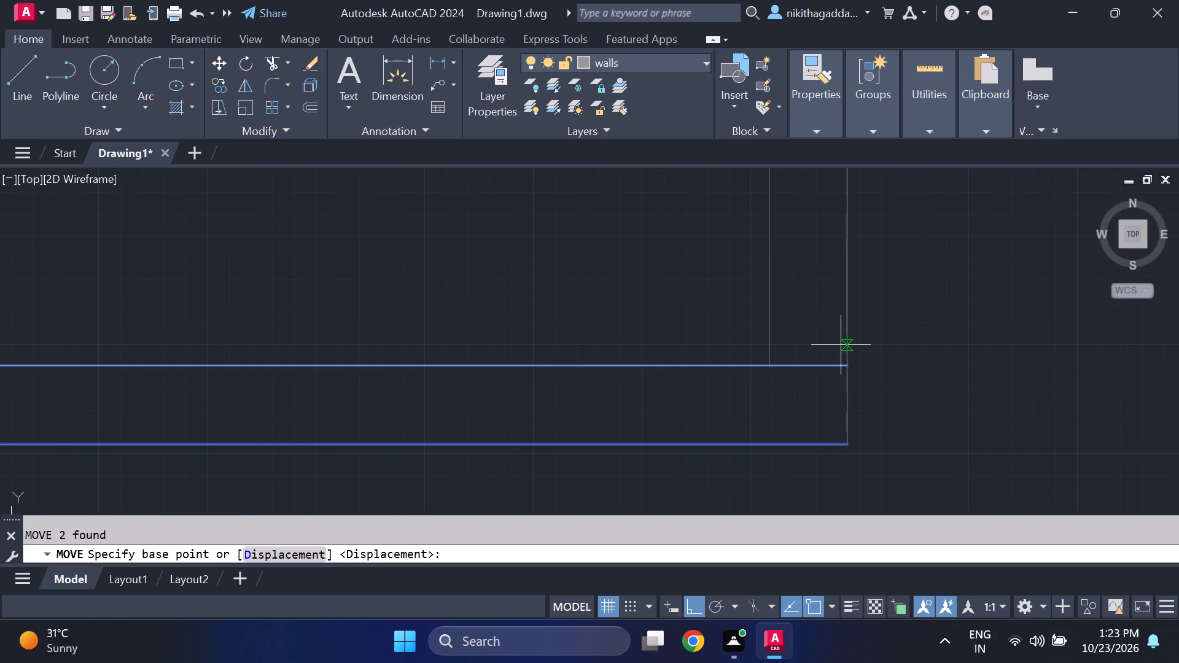
click(844, 368)
scroll(862, 431, down, 1)
middle_drag(845, 453, 844, 453)
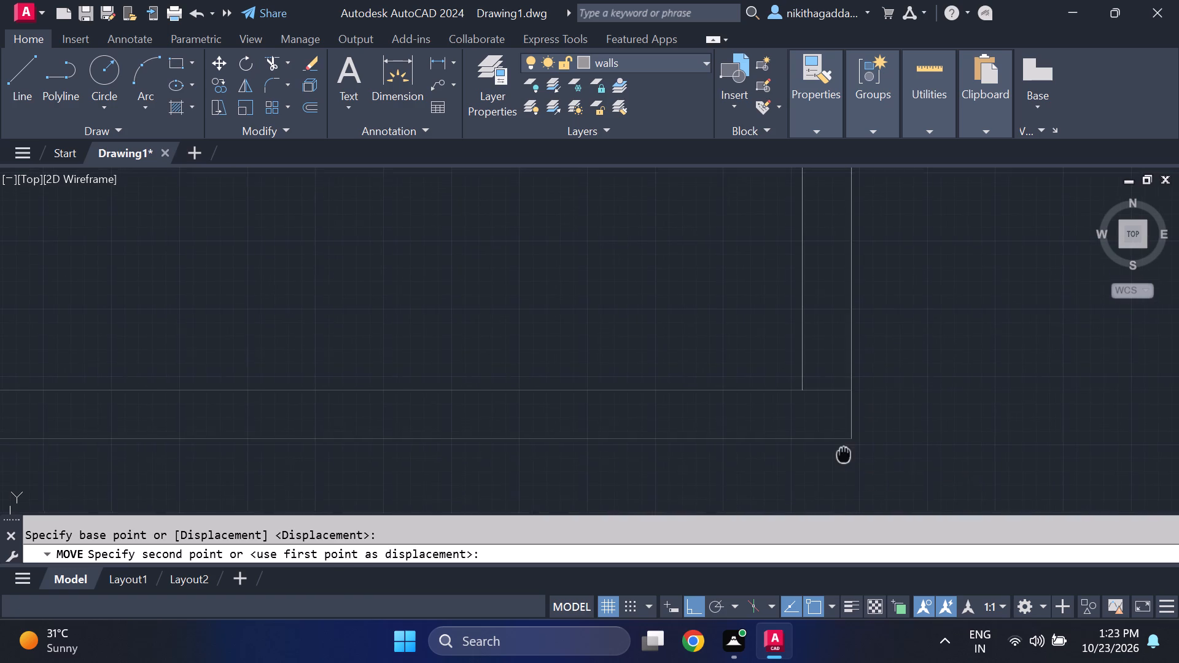
middle_drag(844, 453, 866, 407)
scroll(879, 399, down, 2)
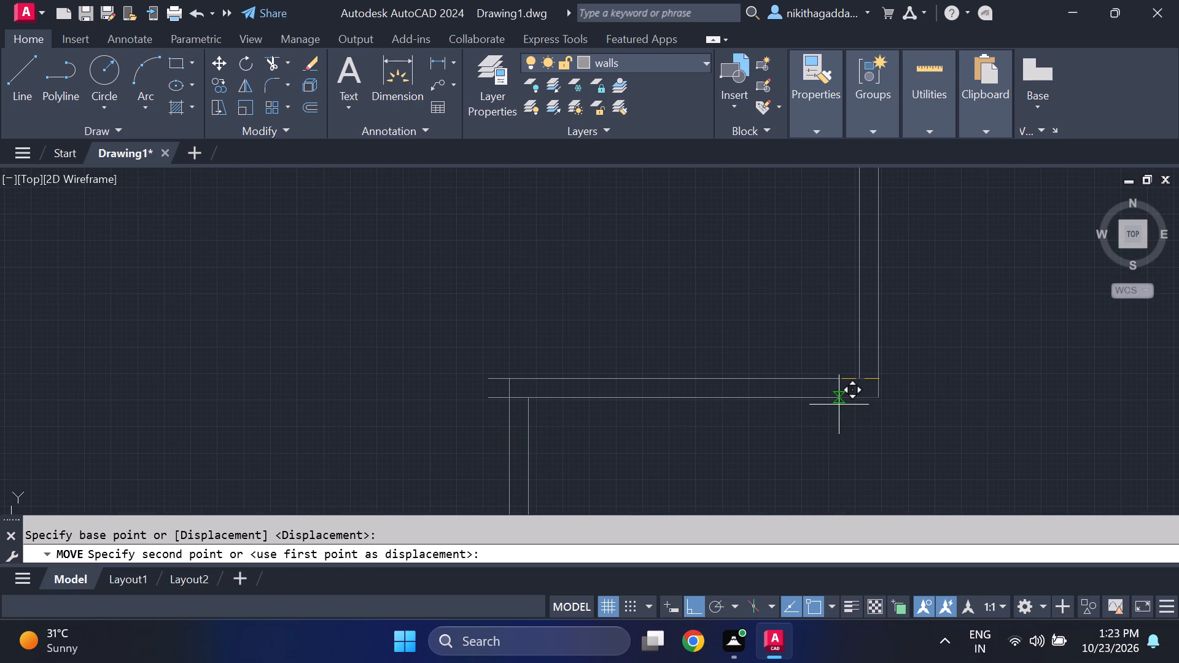
scroll(839, 405, up, 1)
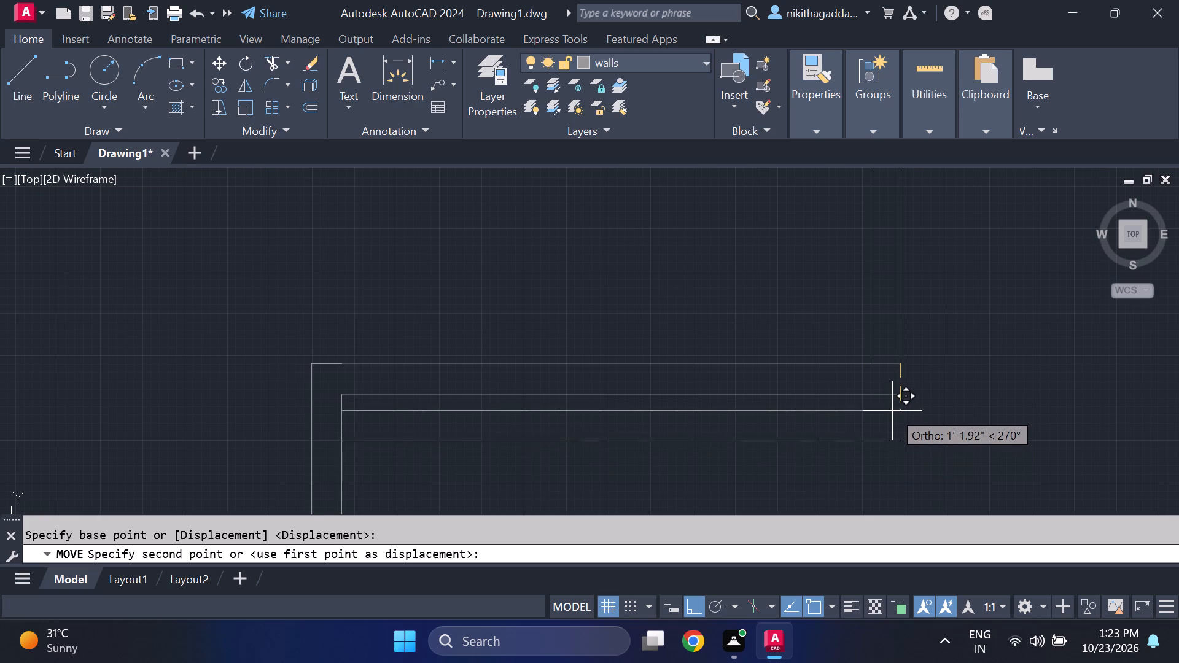
scroll(890, 407, down, 2)
middle_drag(890, 408, 884, 450)
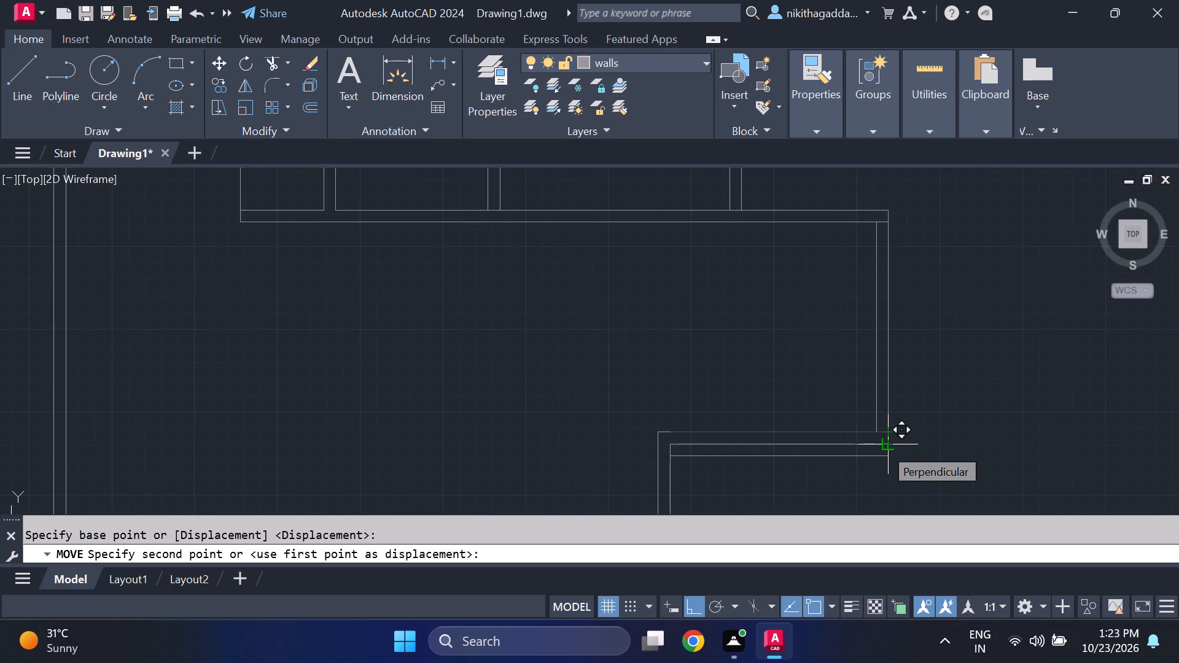
scroll(884, 447, up, 2)
click(884, 447)
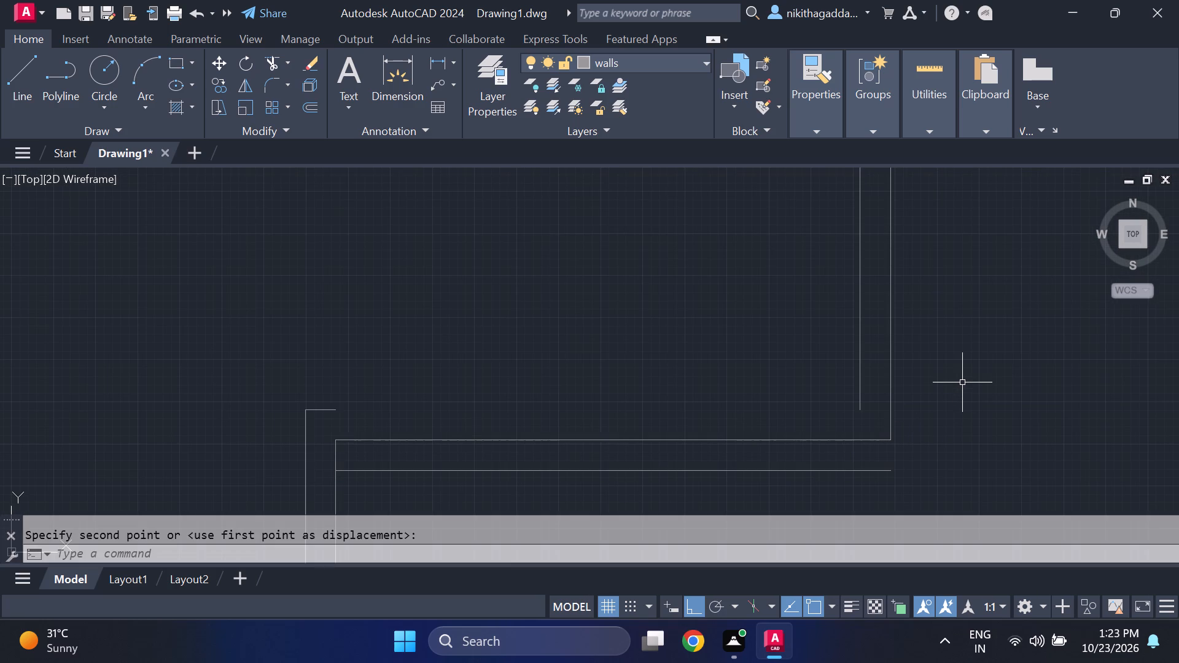
Extend both lines of the right vertical wall down to the moved wall, and its upper line across to the adjoining wall's inner line.
text(ex)
key(Return)
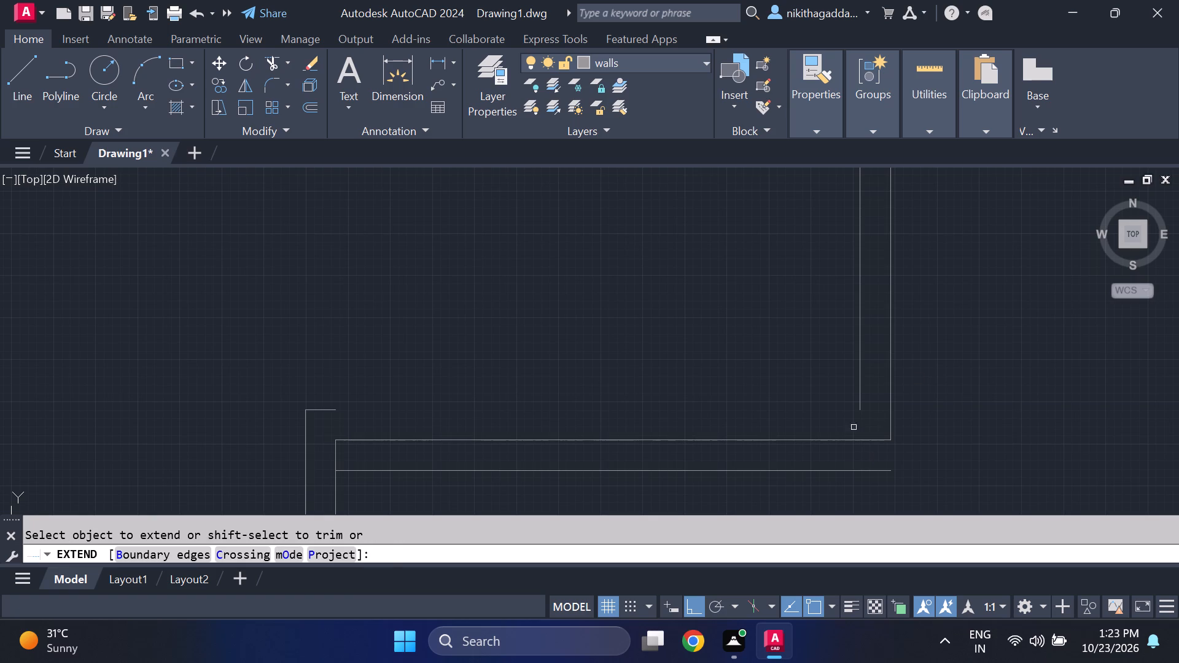
click(861, 395)
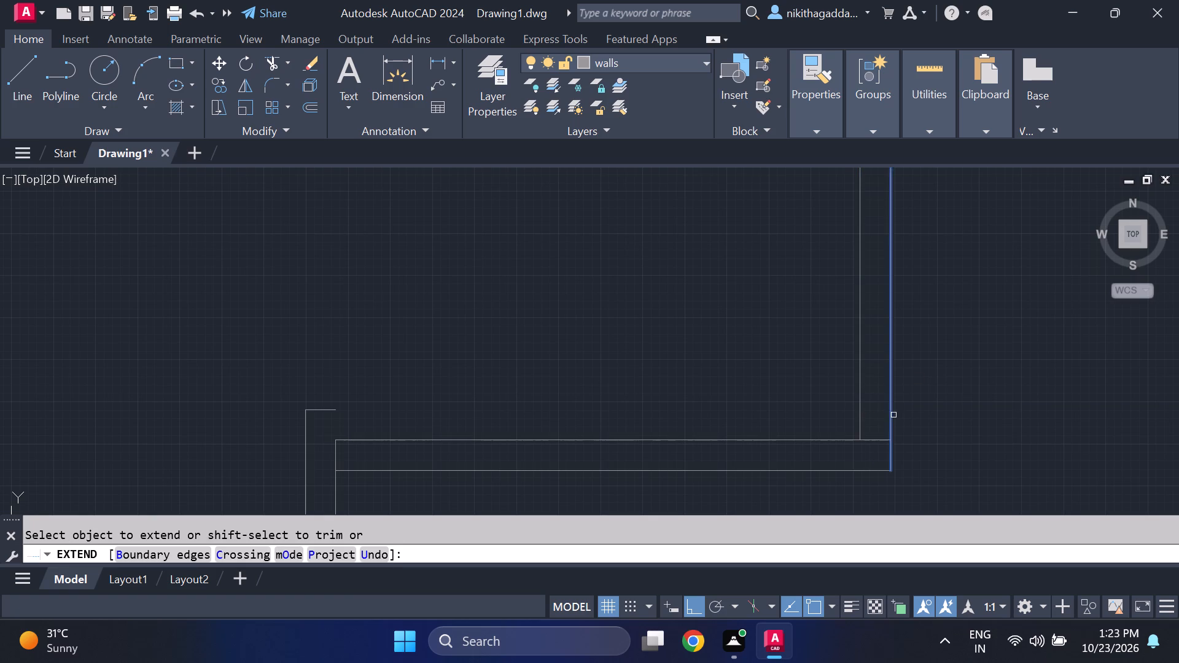
click(892, 425)
scroll(940, 387, down, 3)
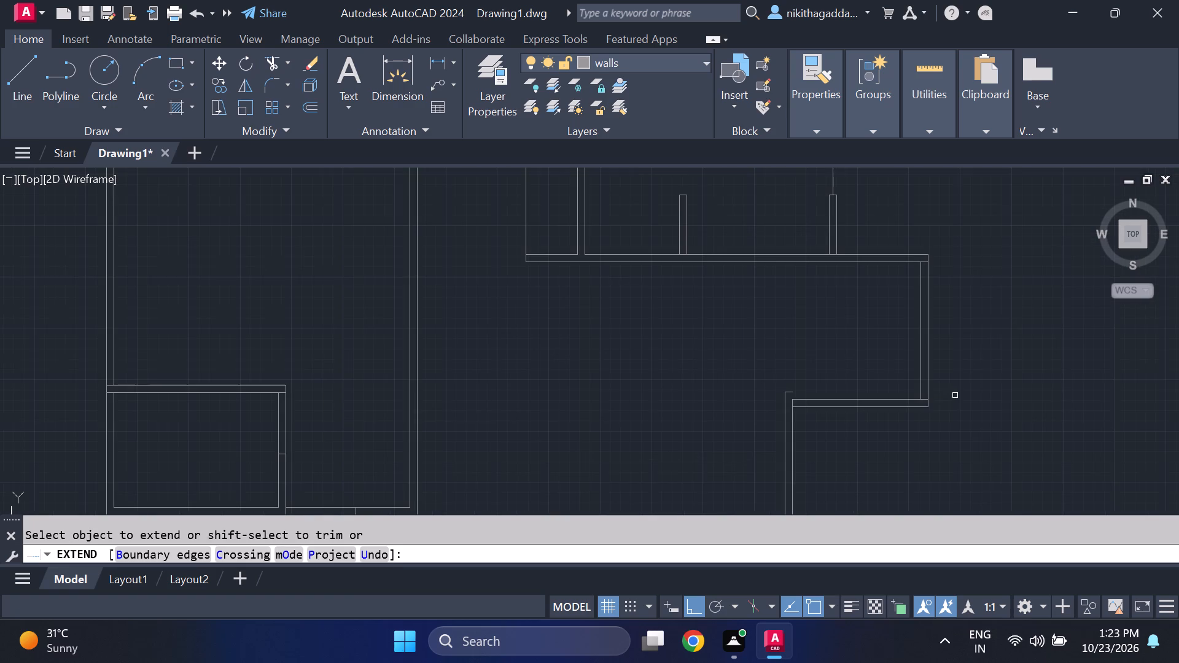
middle_drag(994, 414, 841, 446)
scroll(994, 414, up, 1)
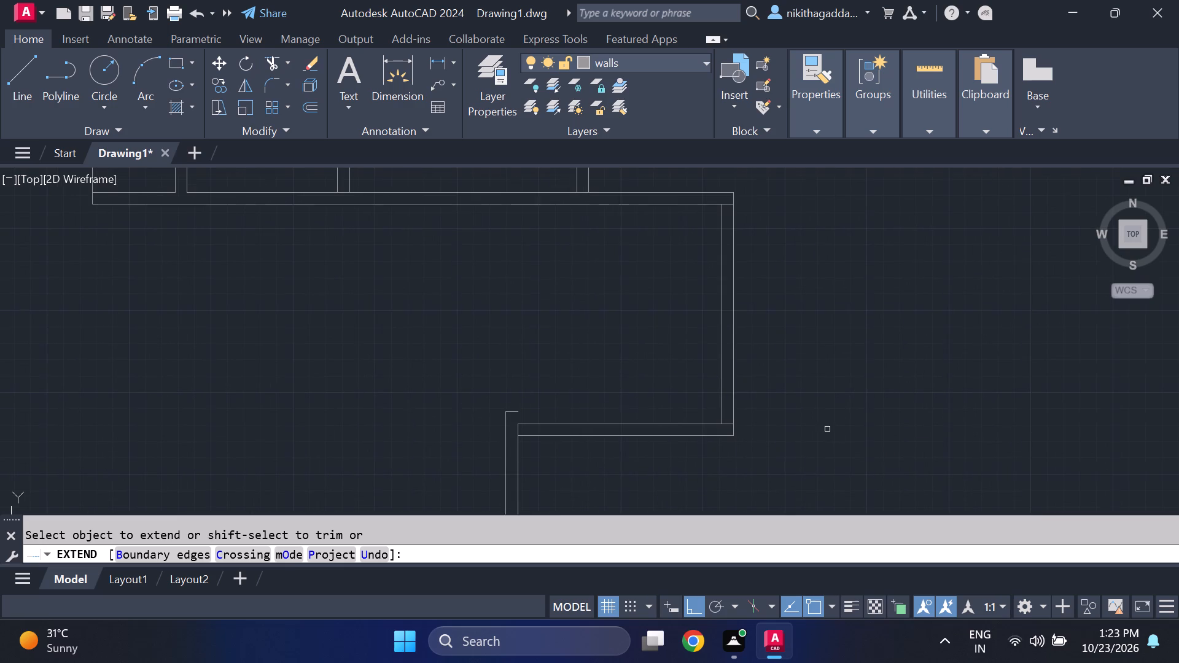
click(555, 423)
key(Escape)
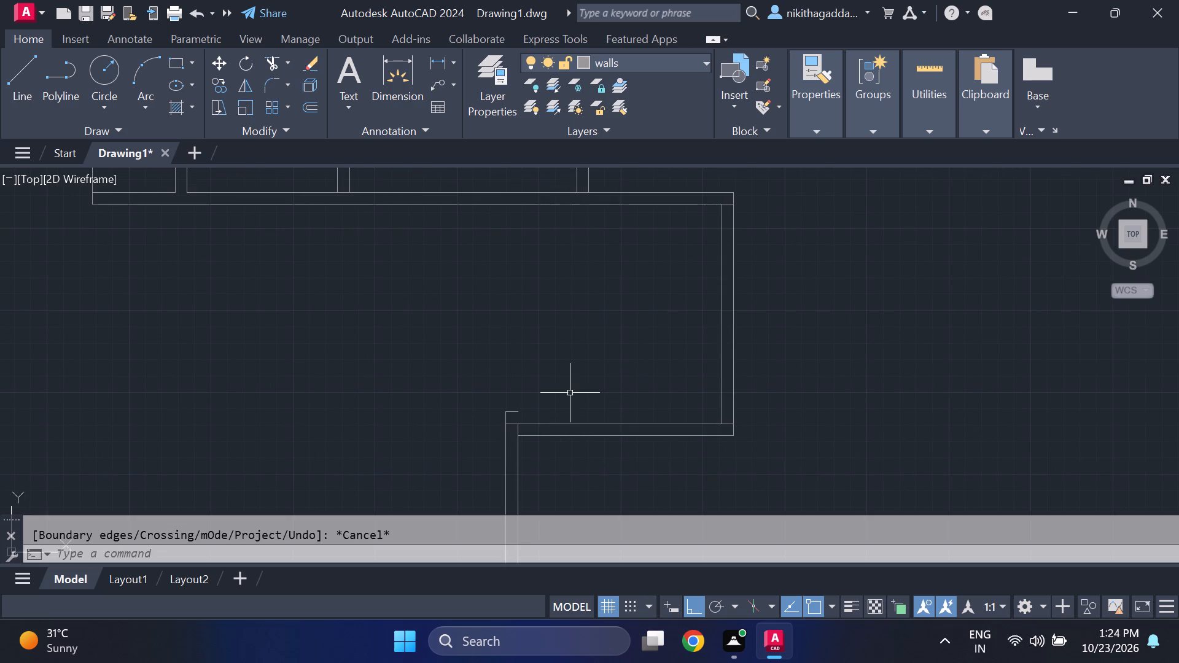
Trim the leftover stubs and the overlapping segment at the moved wall's left corner so the wall lines meet cleanly.
text(tr)
key(Return)
scroll(542, 384, down, 3)
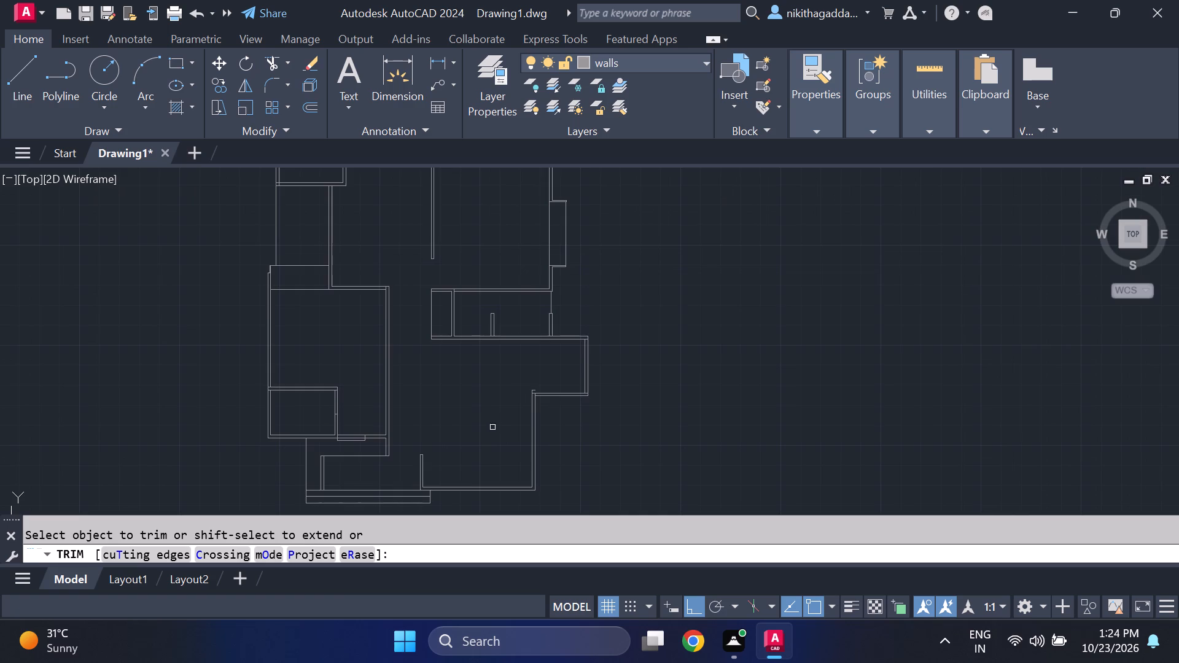
scroll(531, 411, up, 4)
click(543, 284)
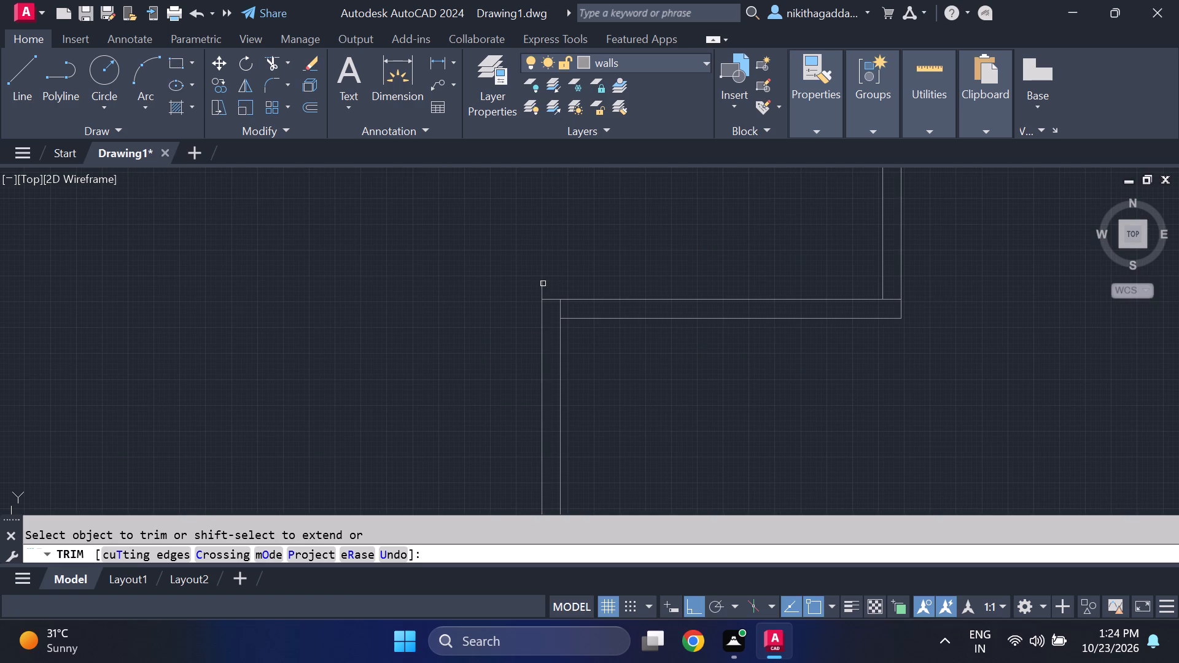
click(543, 287)
scroll(566, 317, up, 2)
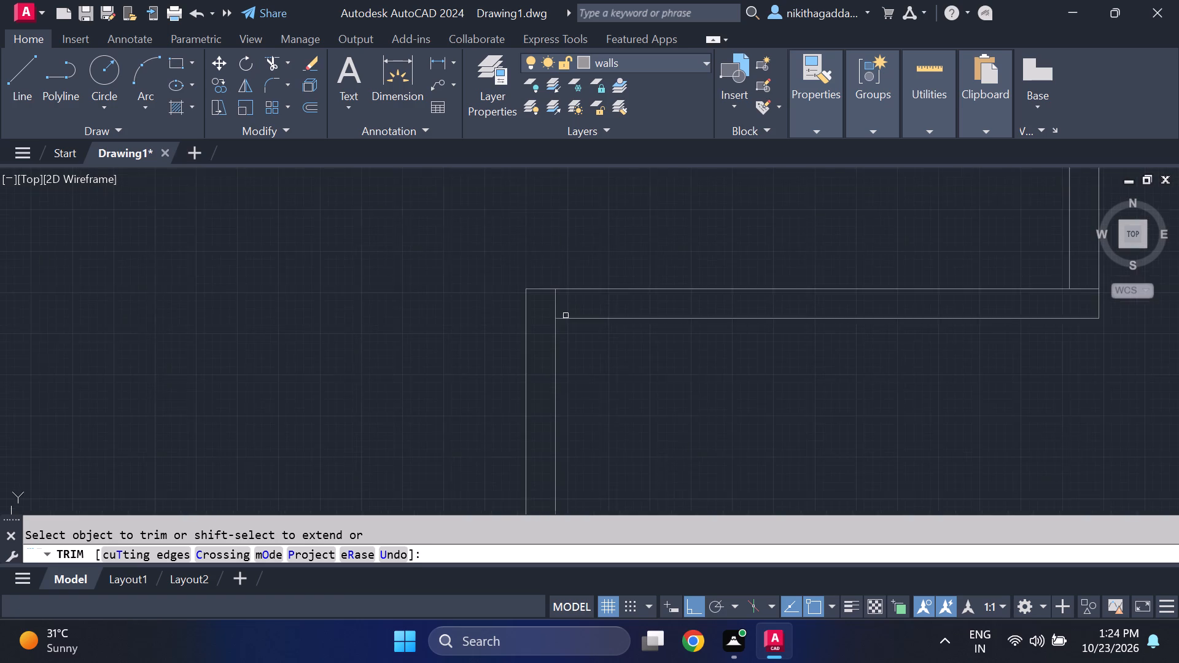
scroll(566, 316, up, 1)
drag(556, 285, 513, 296)
scroll(650, 289, down, 3)
middle_drag(822, 382, 798, 397)
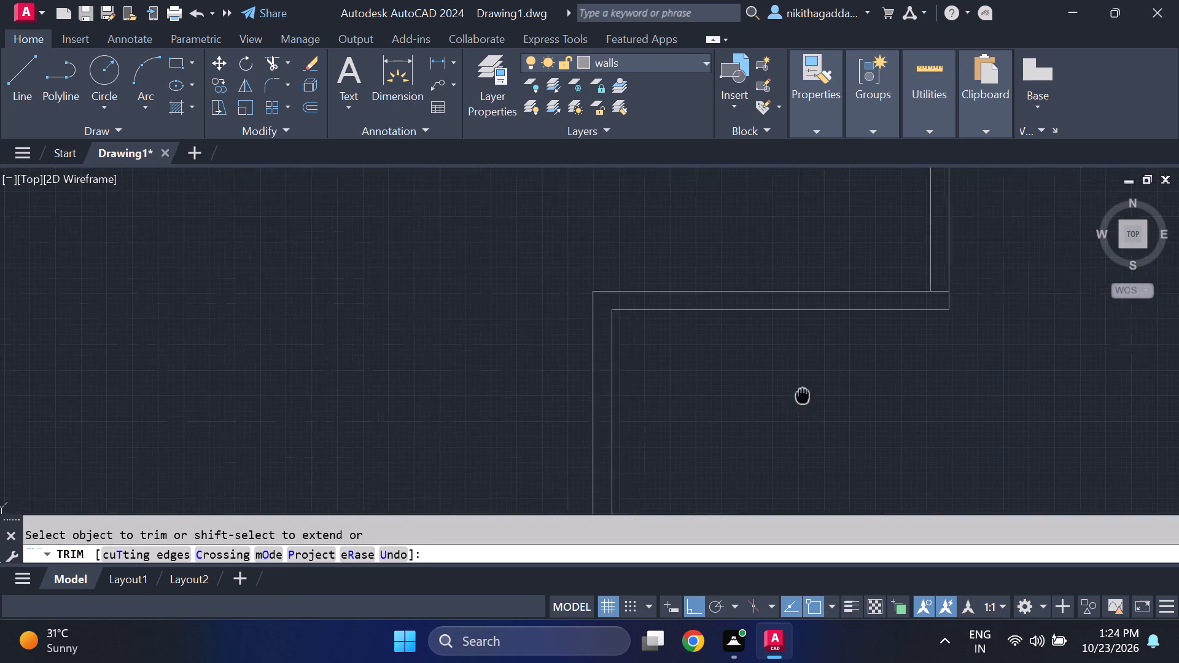
middle_drag(798, 397, 612, 430)
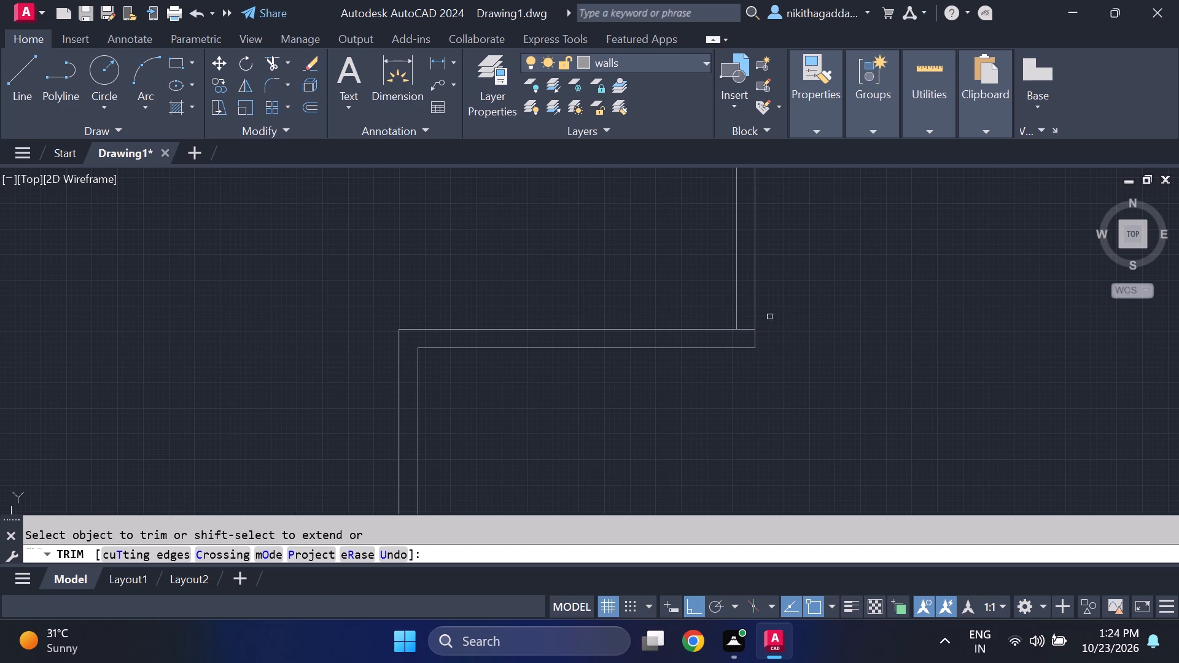
middle_drag(772, 323, 788, 386)
scroll(788, 386, down, 2)
scroll(815, 281, down, 3)
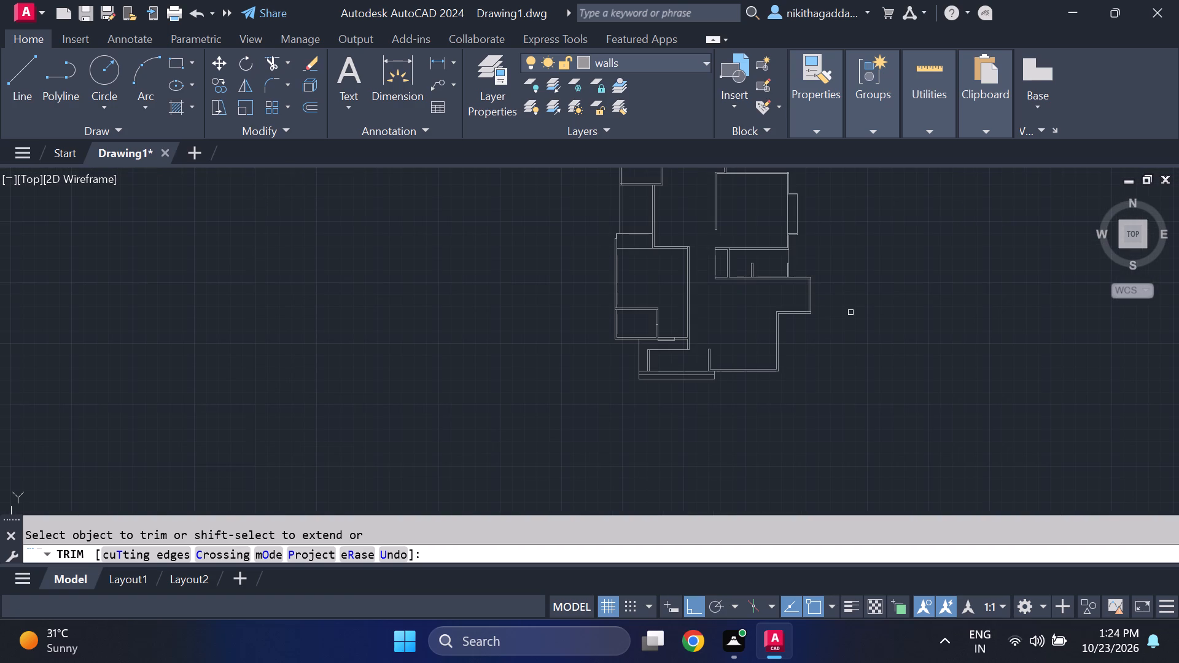
key(Escape)
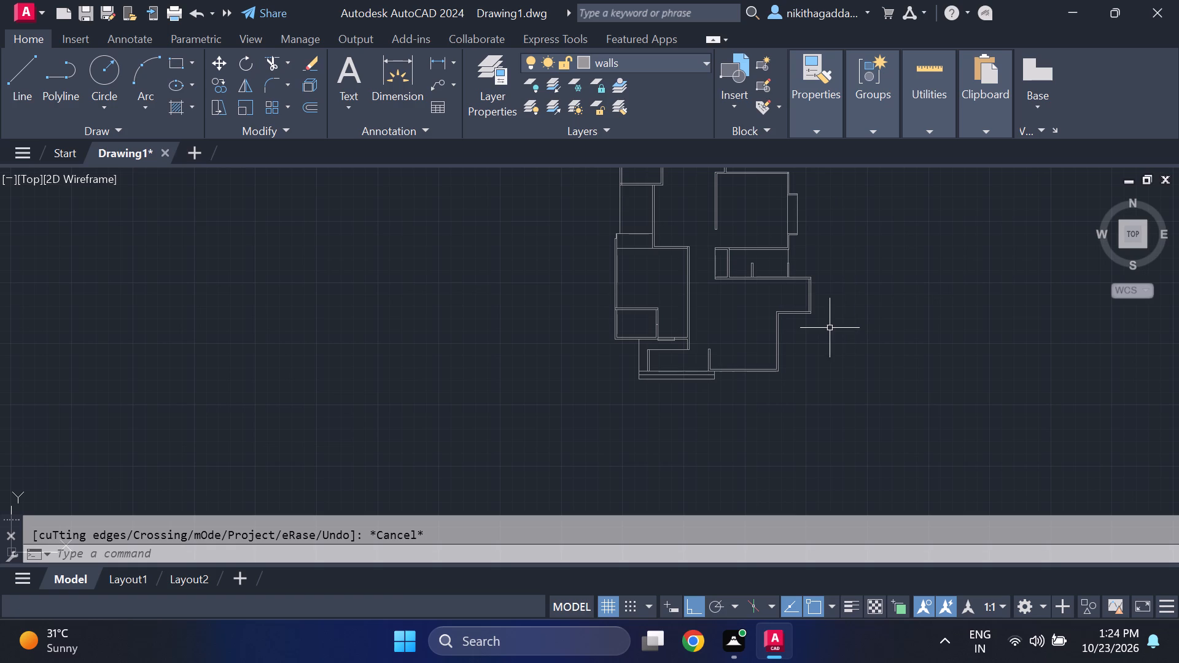
Move the end line of the short vertical wall stub above the front strip's right end up by about 2'-2".
middle_drag(834, 325, 834, 356)
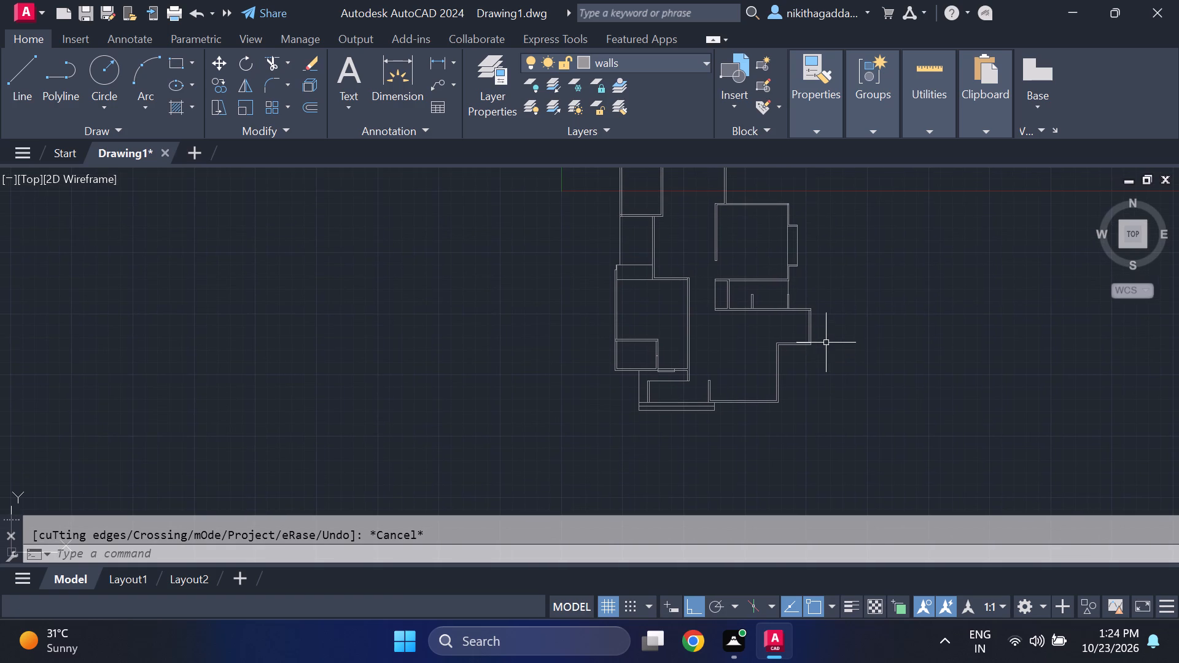
scroll(819, 340, up, 1)
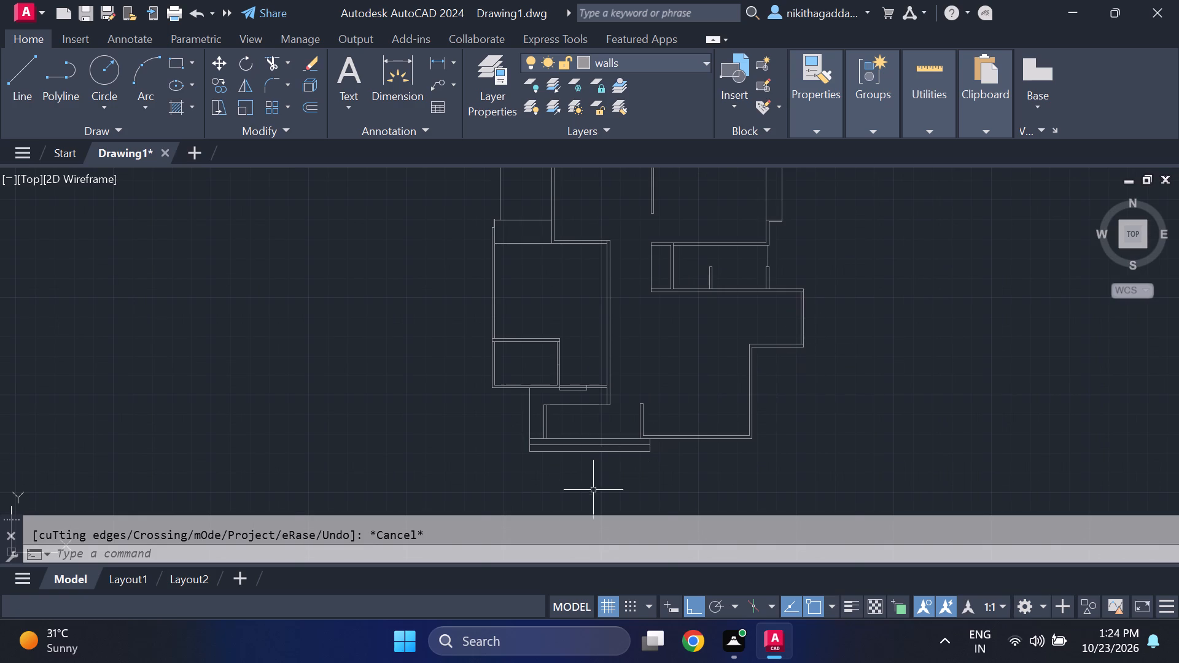
scroll(593, 489, up, 1)
middle_drag(681, 360, 695, 440)
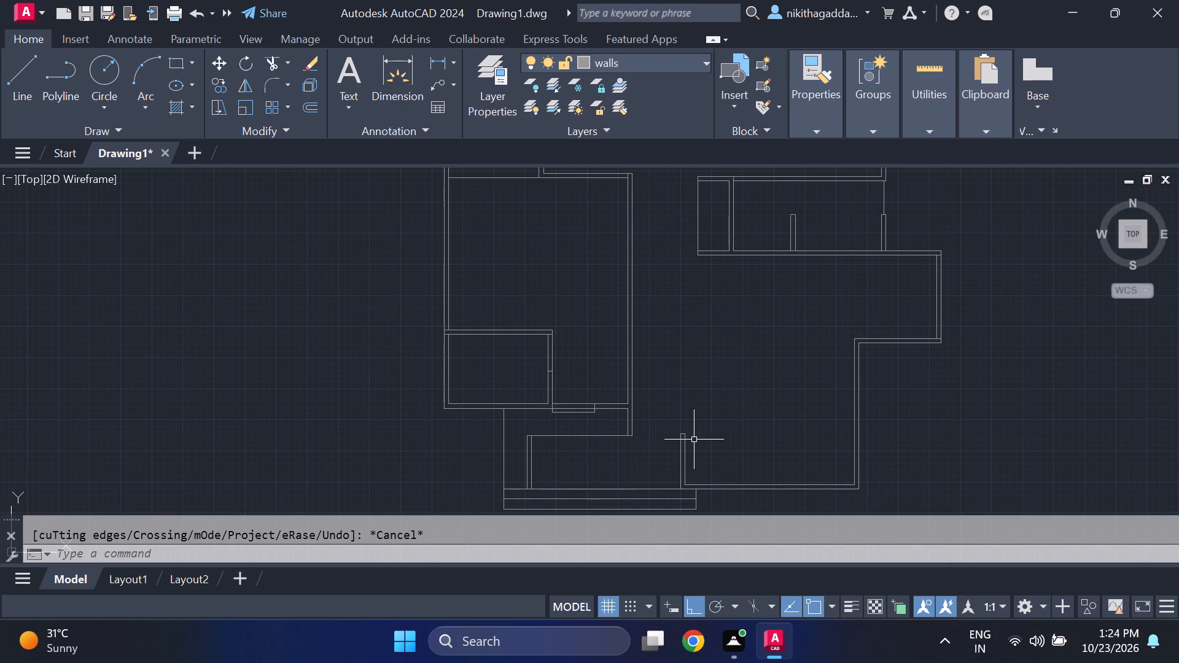
scroll(674, 432, up, 3)
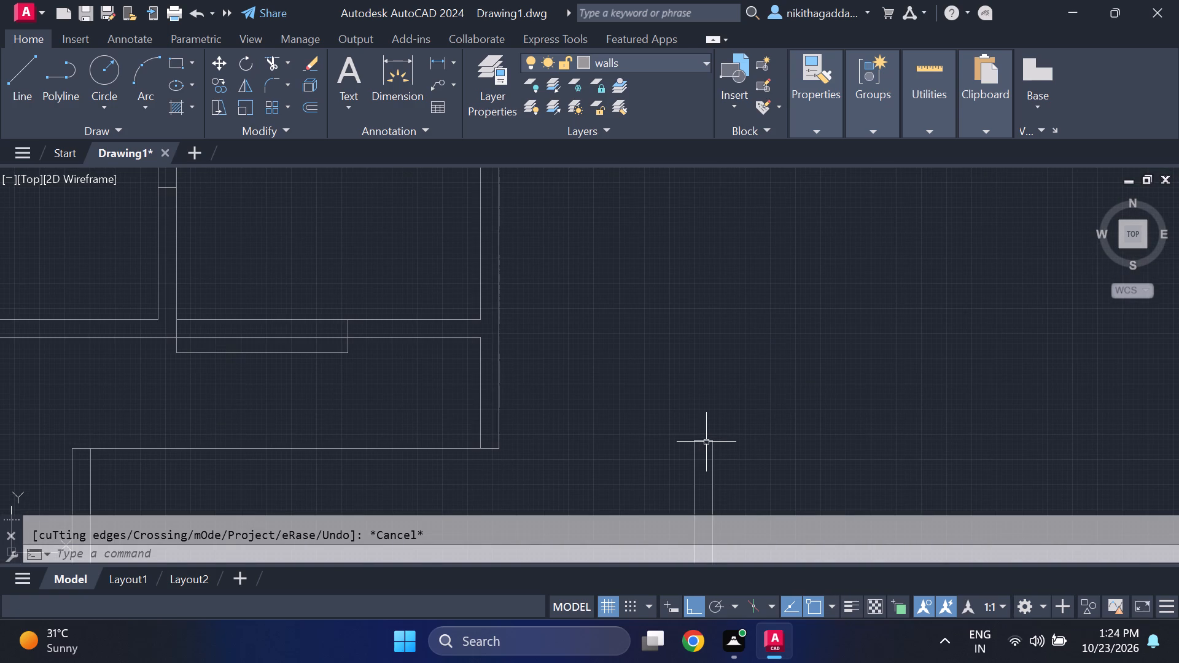
click(706, 442)
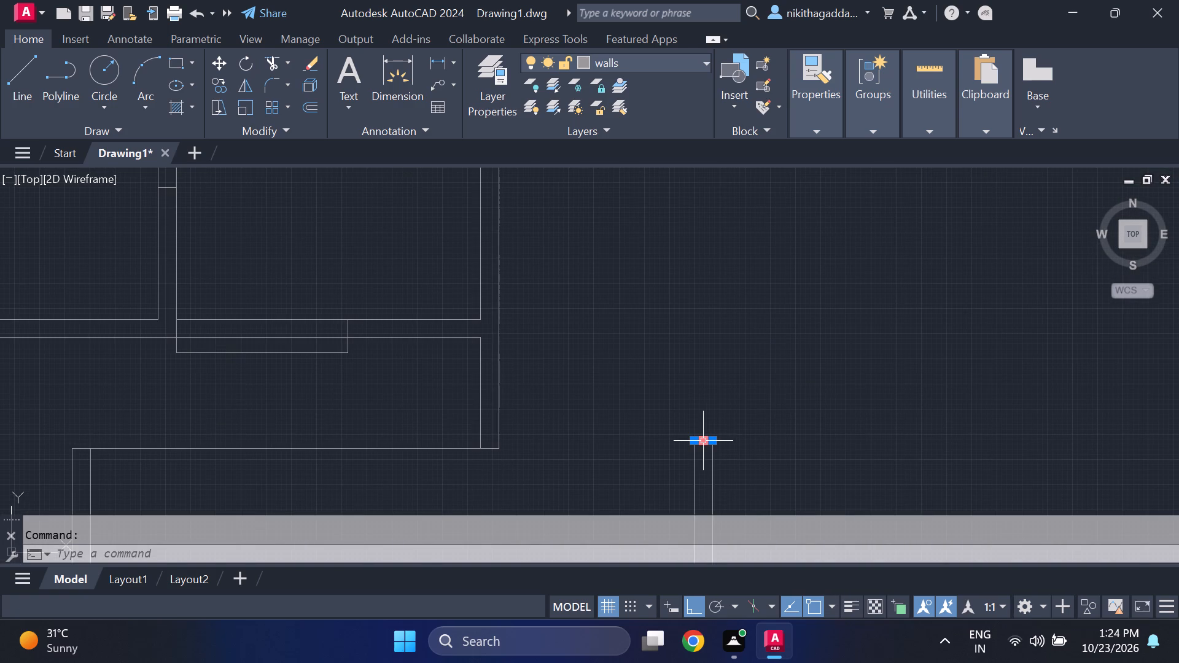
key(m)
key(Return)
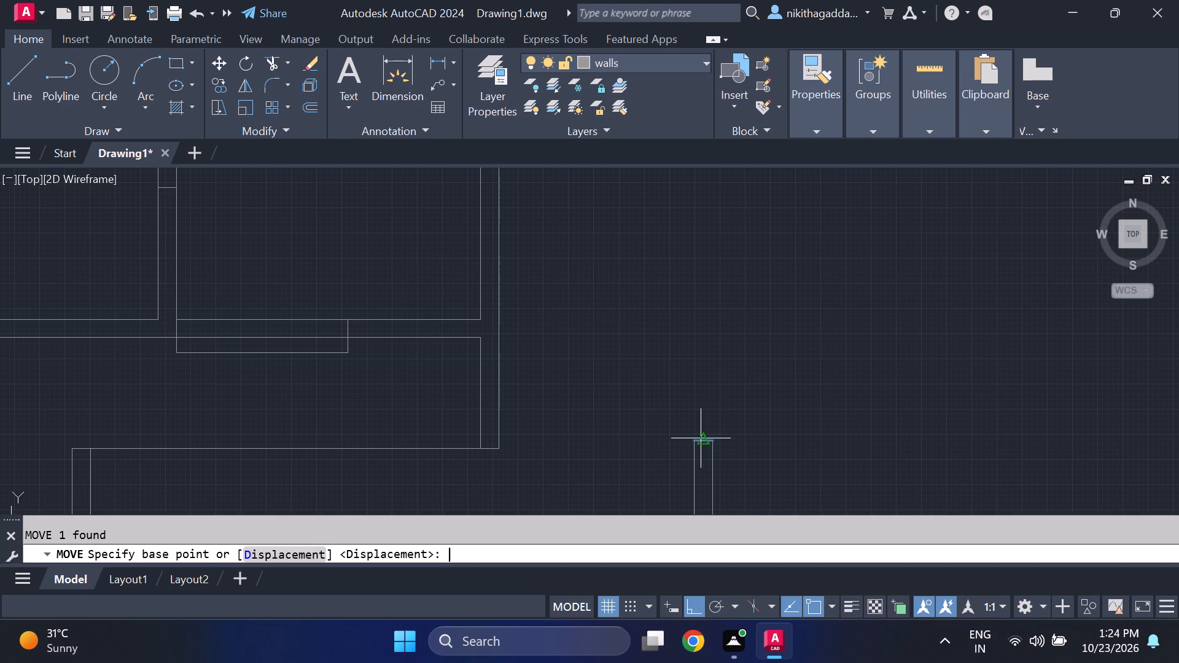
click(718, 438)
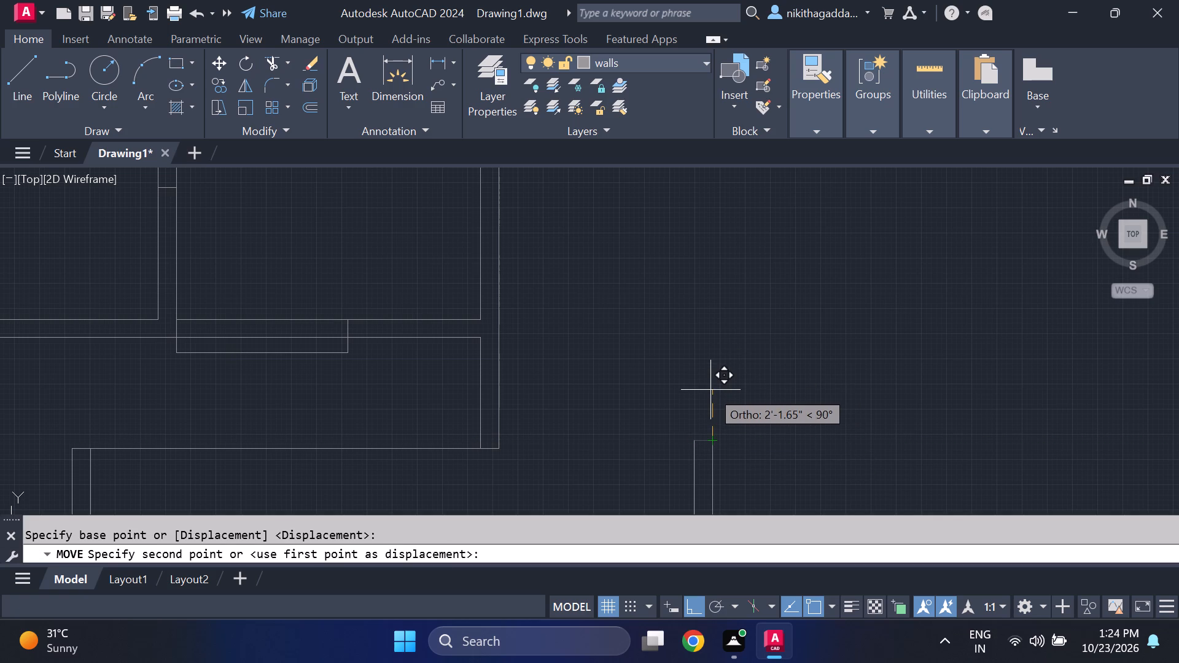
click(710, 390)
Extend both lines of the short vertical wall stub up to its moved end line.
text(ex)
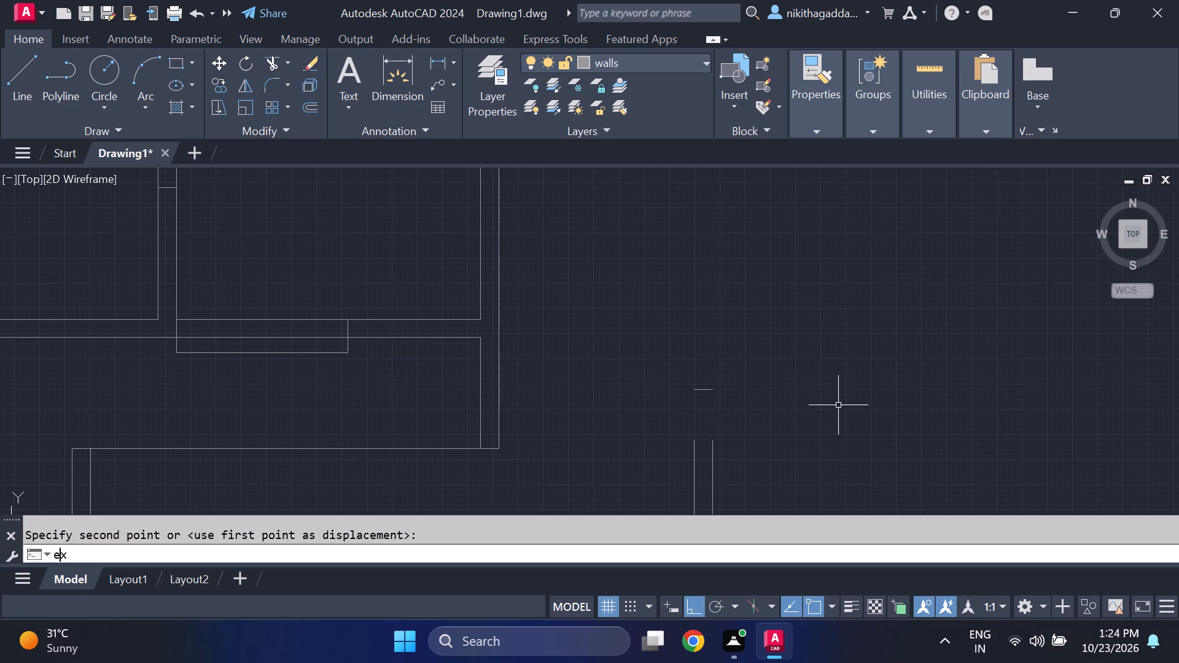
key(Return)
drag(778, 447, 624, 457)
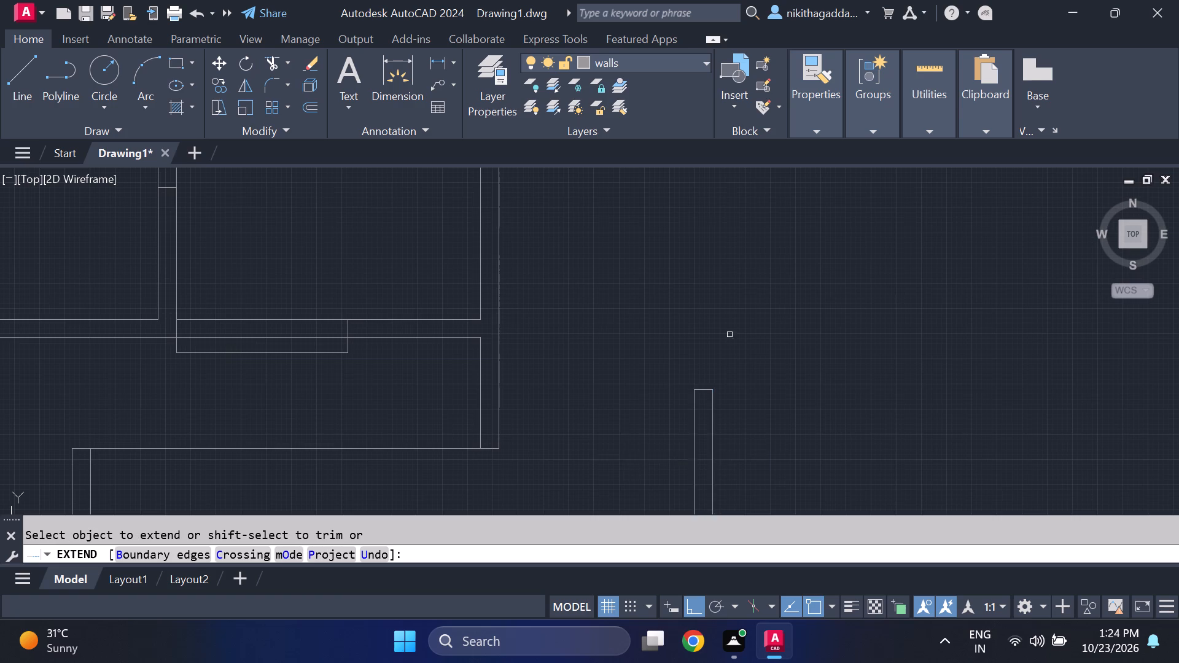
scroll(777, 280, down, 4)
middle_drag(796, 274, 760, 376)
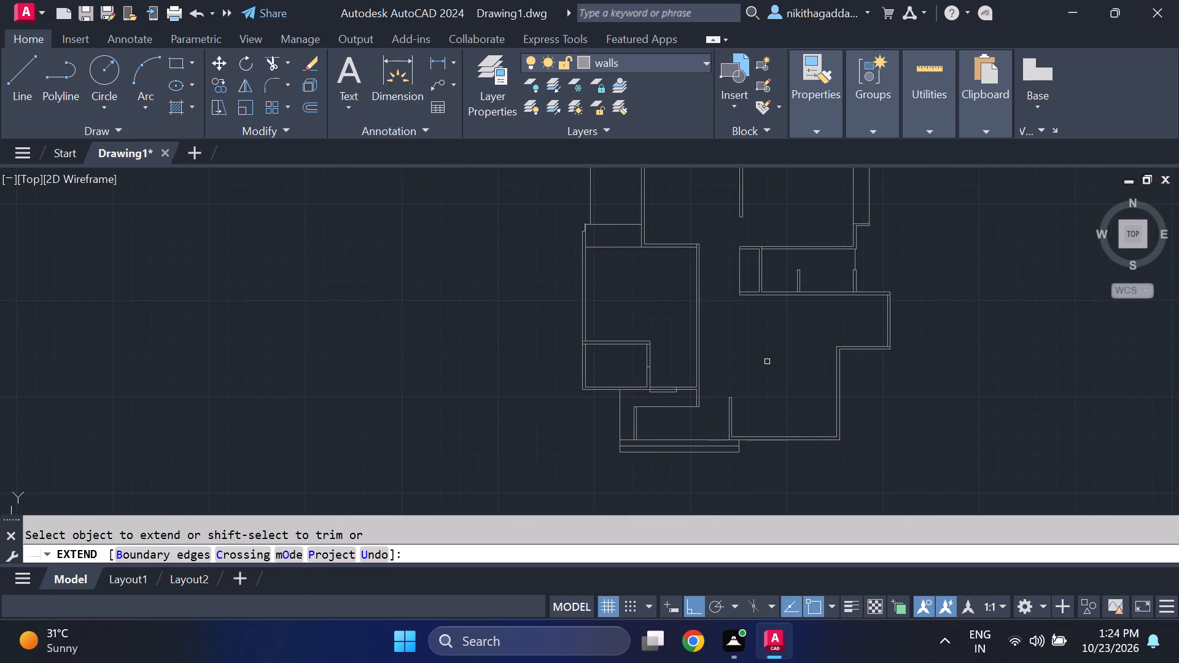
key(Escape)
Look over the floor plan's lower rooms, central open area and stepped right wall.
middle_drag(766, 360, 767, 360)
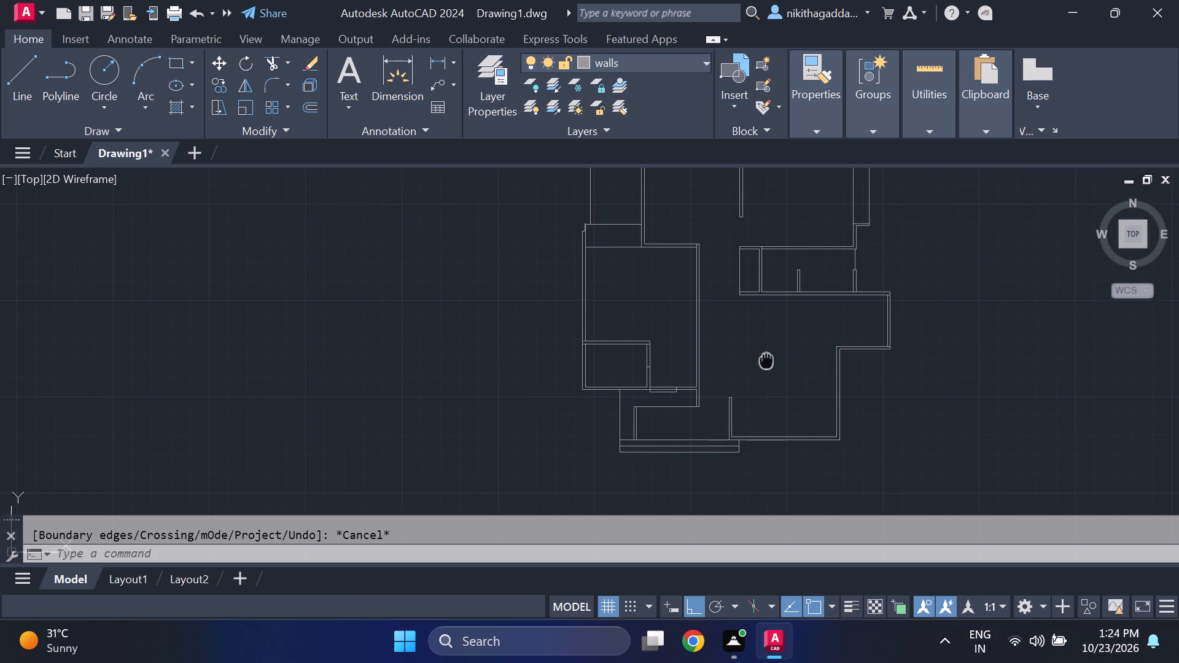
middle_drag(767, 360, 761, 414)
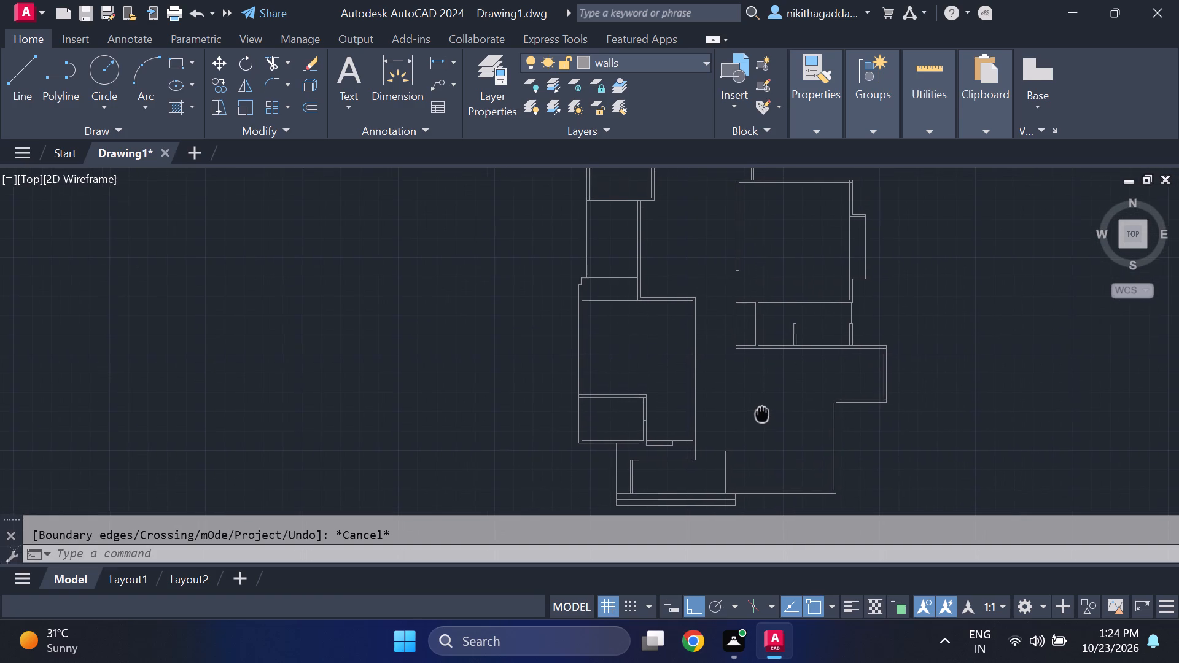
middle_drag(761, 414, 755, 417)
scroll(755, 417, up, 2)
middle_drag(777, 421, 768, 437)
scroll(773, 430, up, 1)
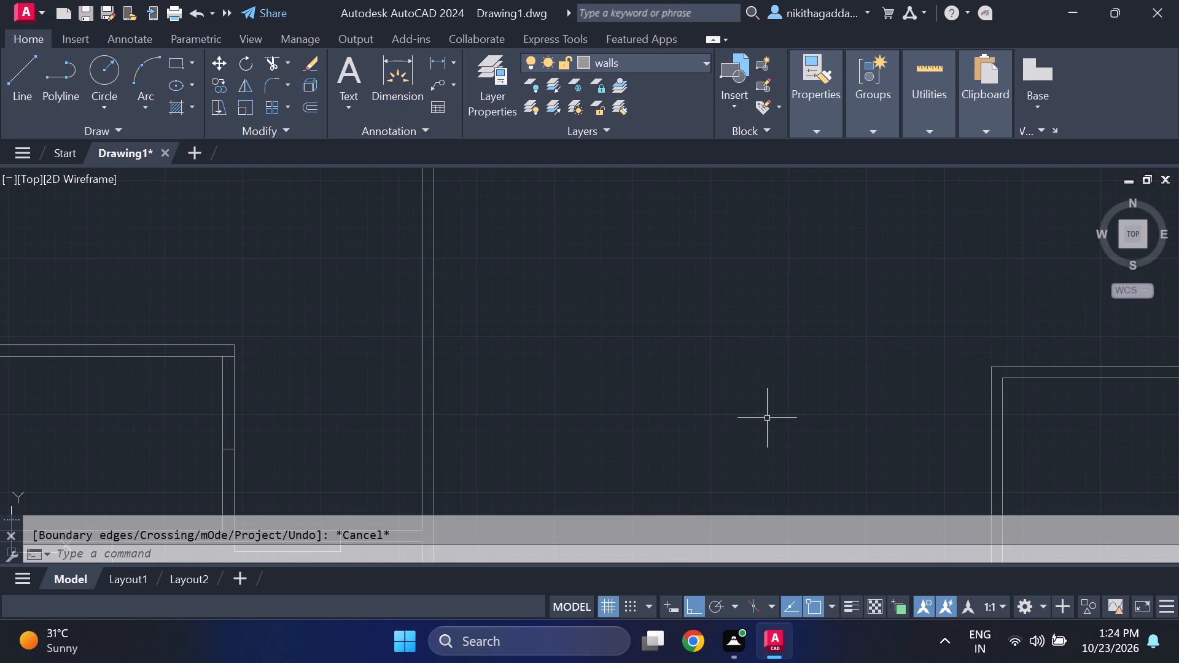
scroll(803, 411, down, 3)
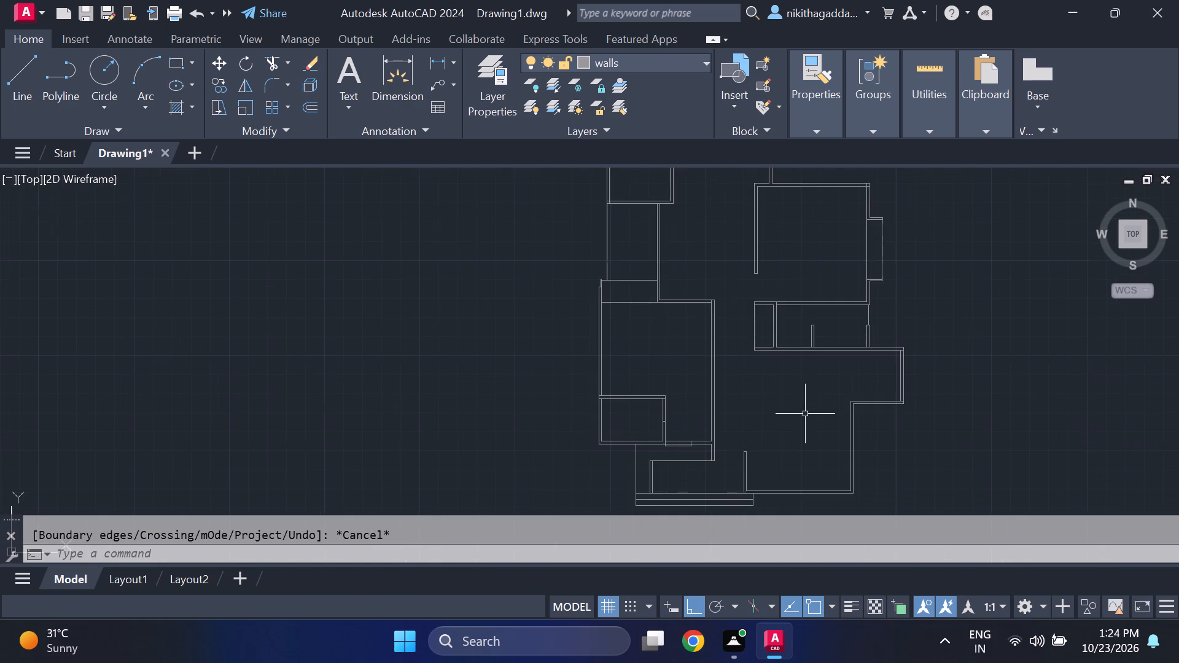
scroll(805, 414, up, 2)
middle_drag(807, 416, 734, 465)
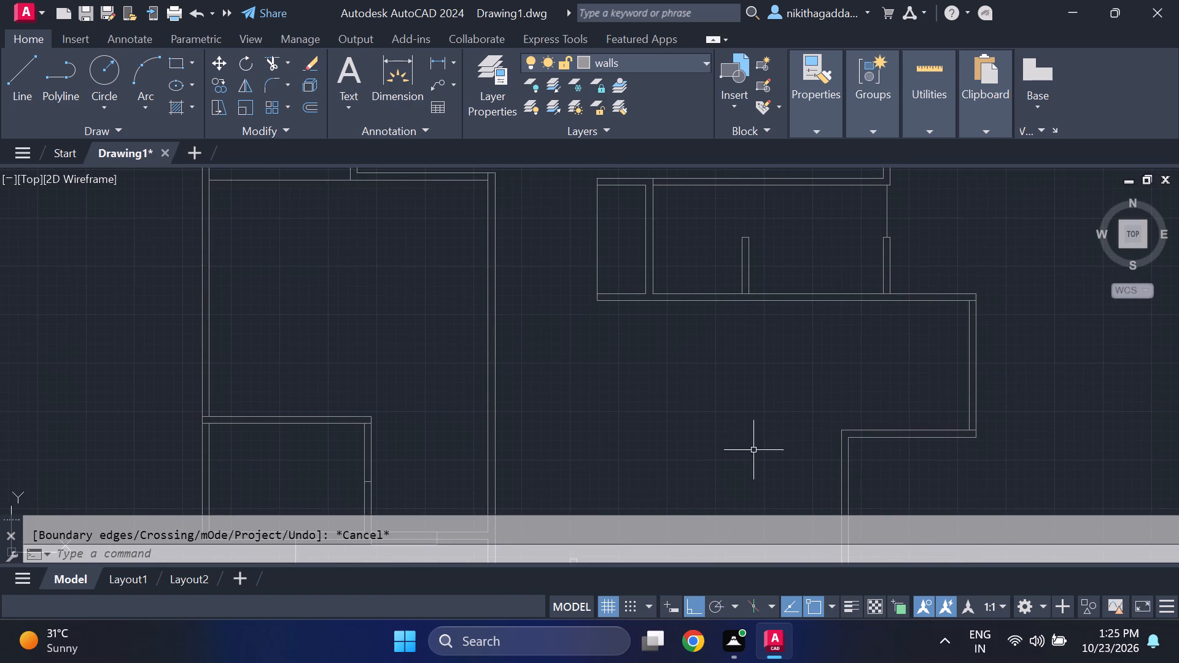
middle_drag(772, 449, 741, 468)
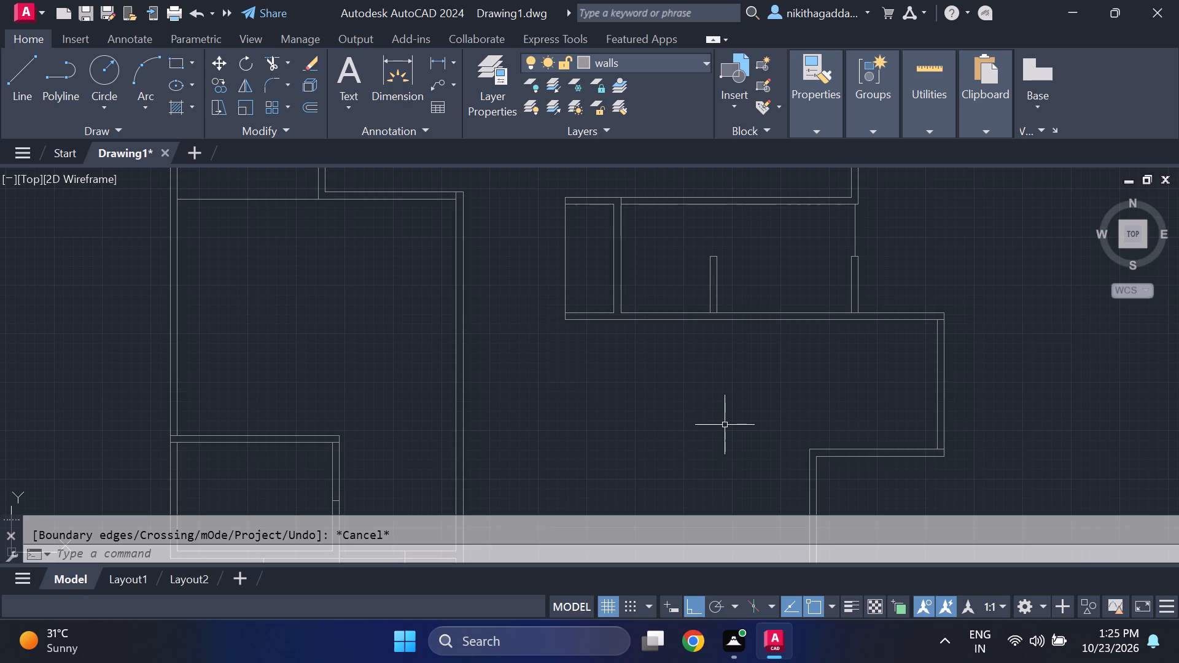
scroll(698, 427, down, 2)
middle_drag(698, 427, 690, 404)
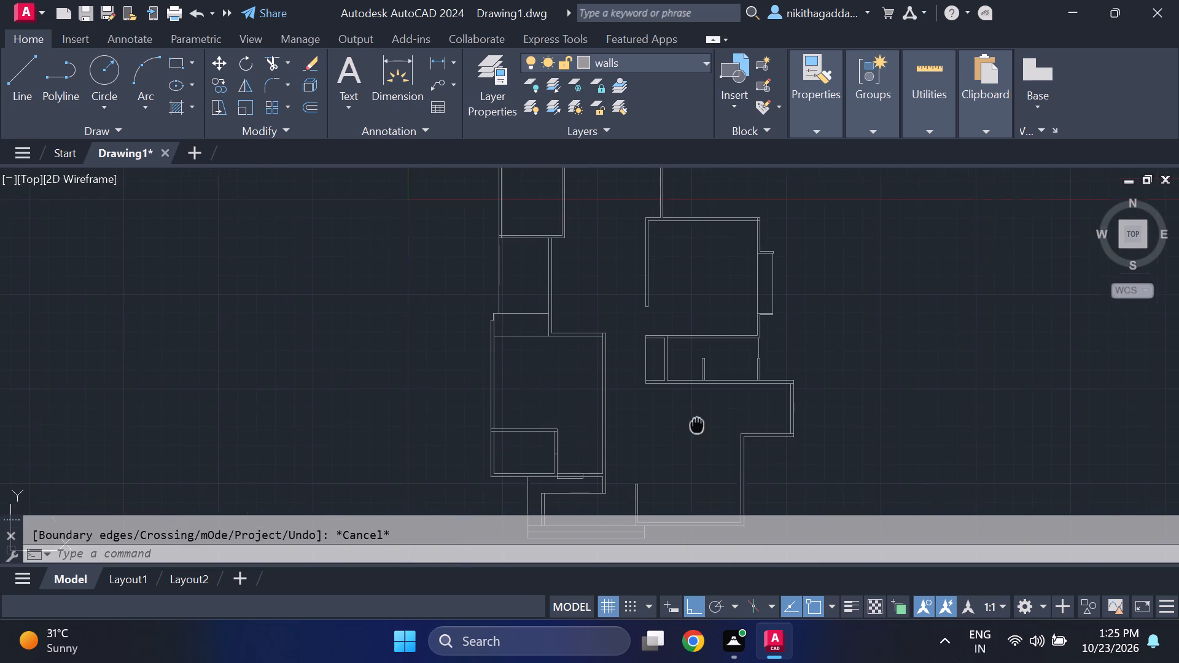
middle_drag(690, 404, 690, 389)
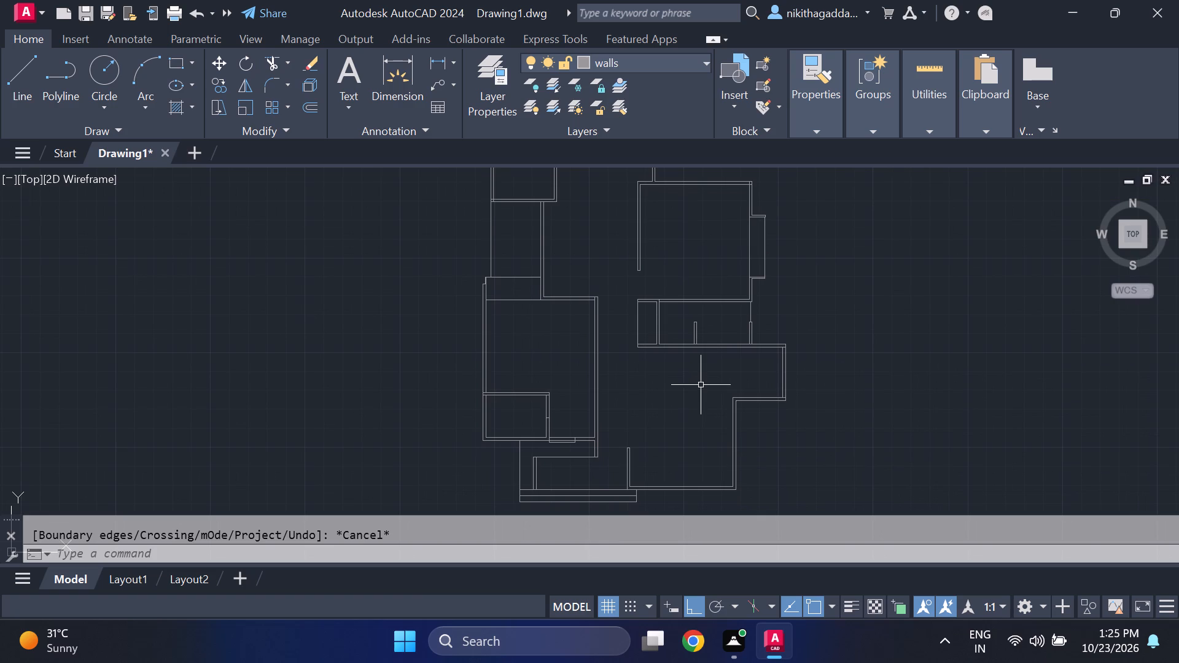
scroll(675, 380, down, 2)
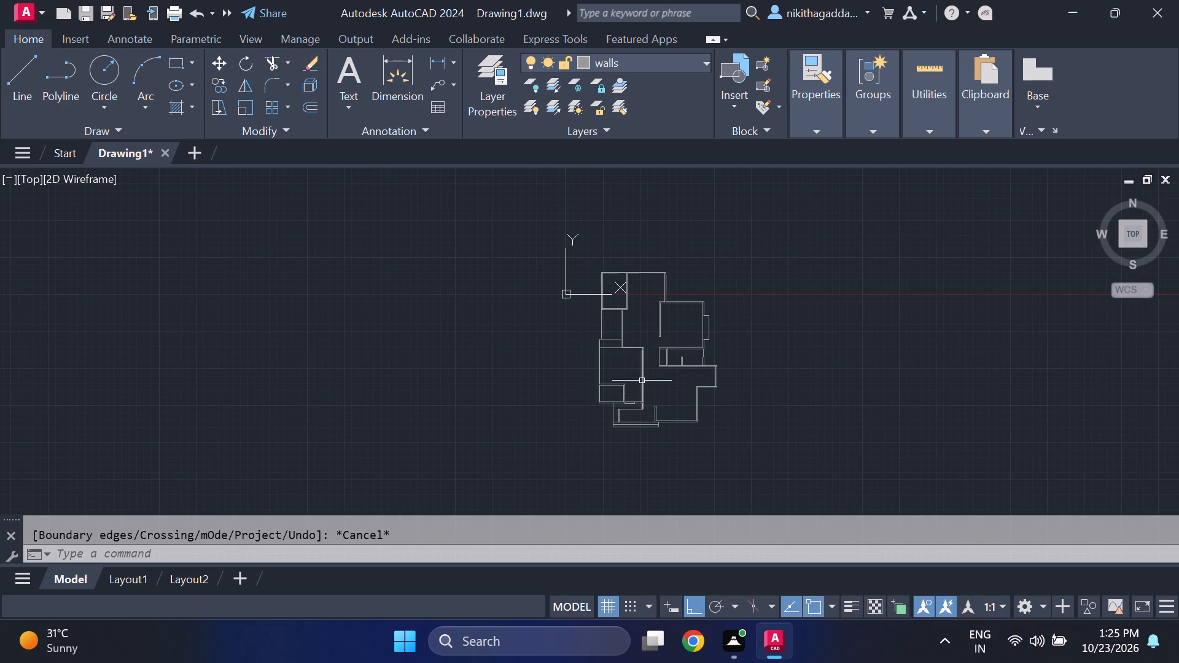
scroll(697, 382, up, 3)
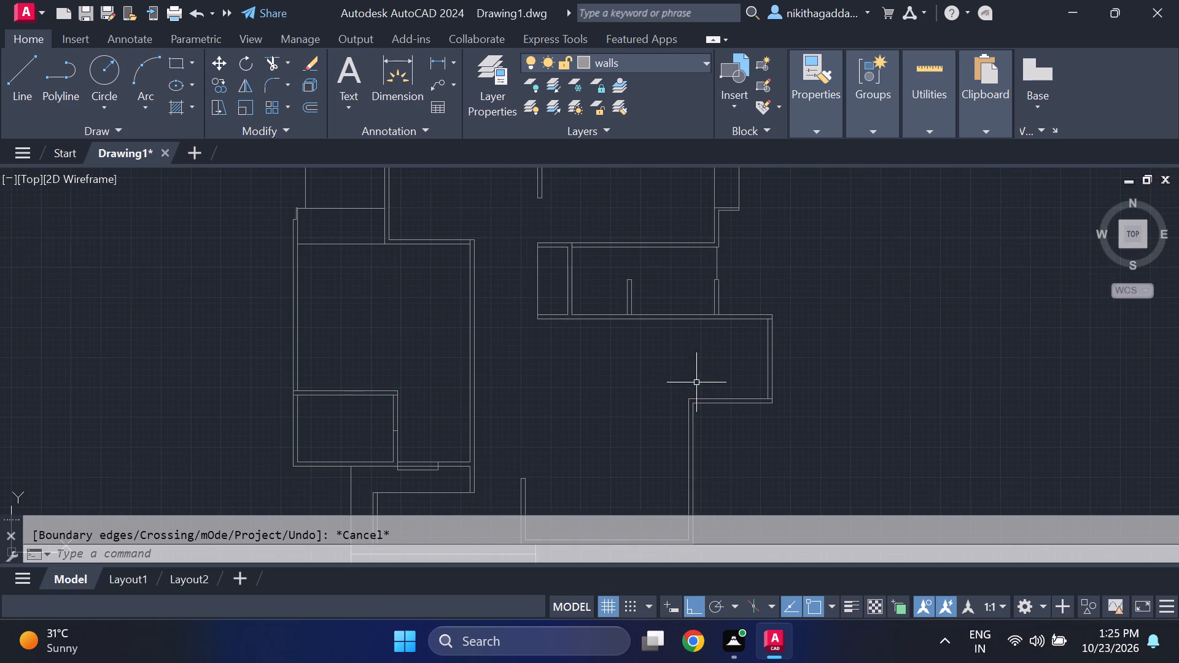
middle_drag(598, 405, 739, 424)
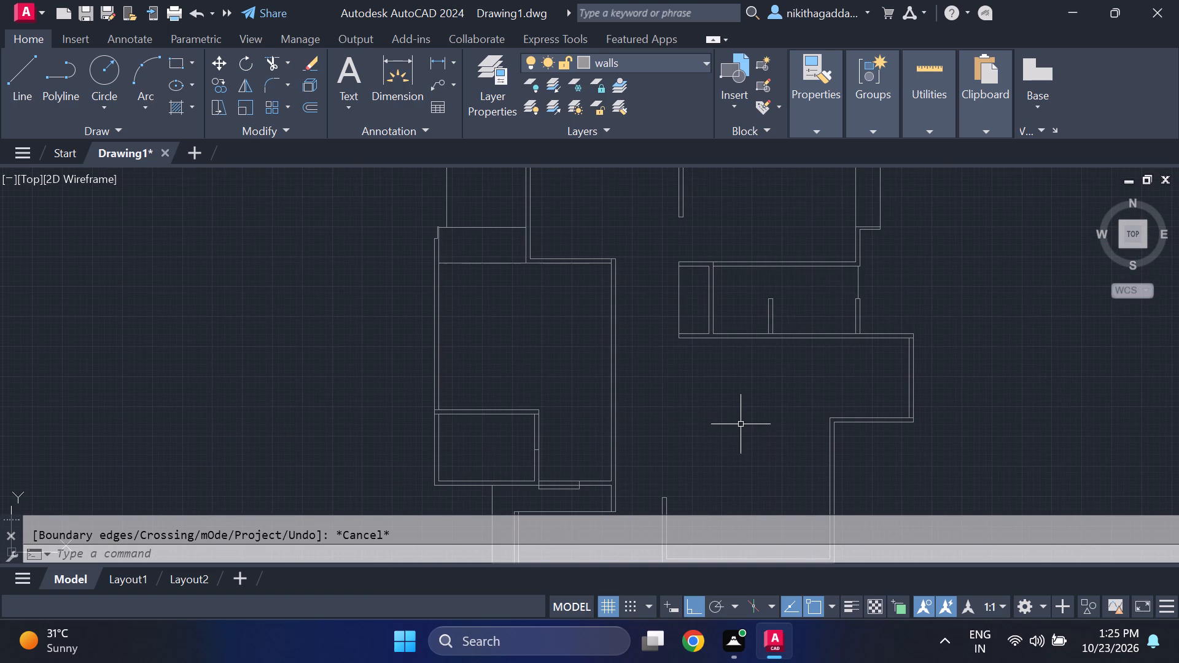
scroll(741, 424, down, 2)
scroll(728, 420, up, 3)
scroll(727, 420, down, 4)
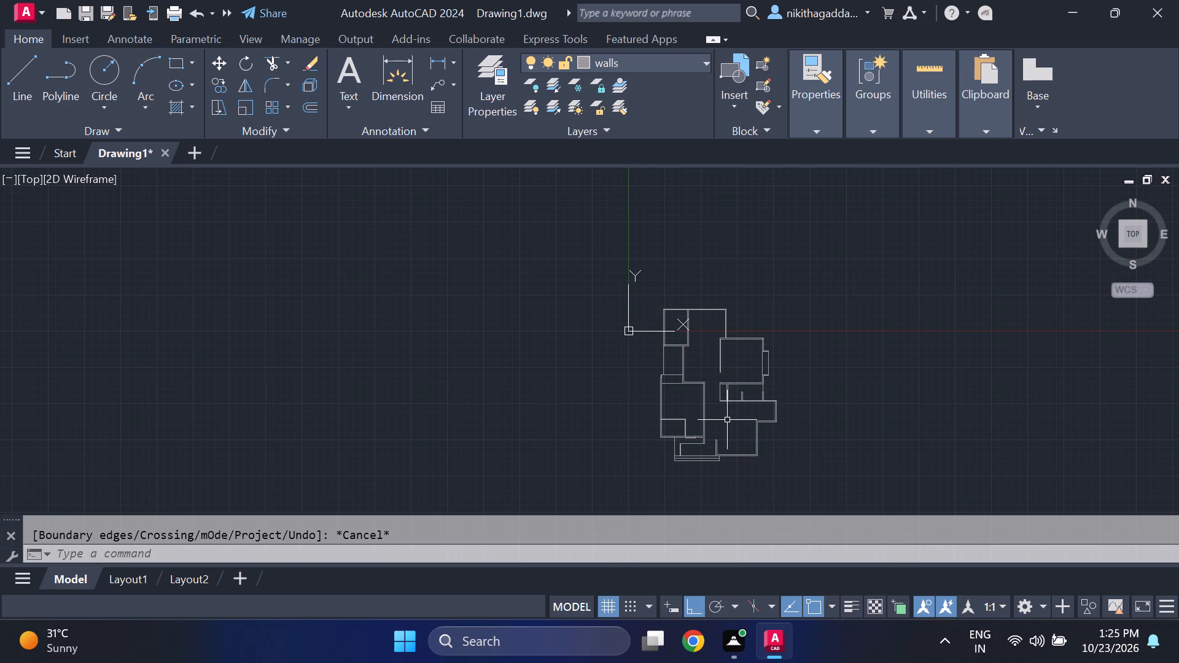
scroll(675, 436, up, 2)
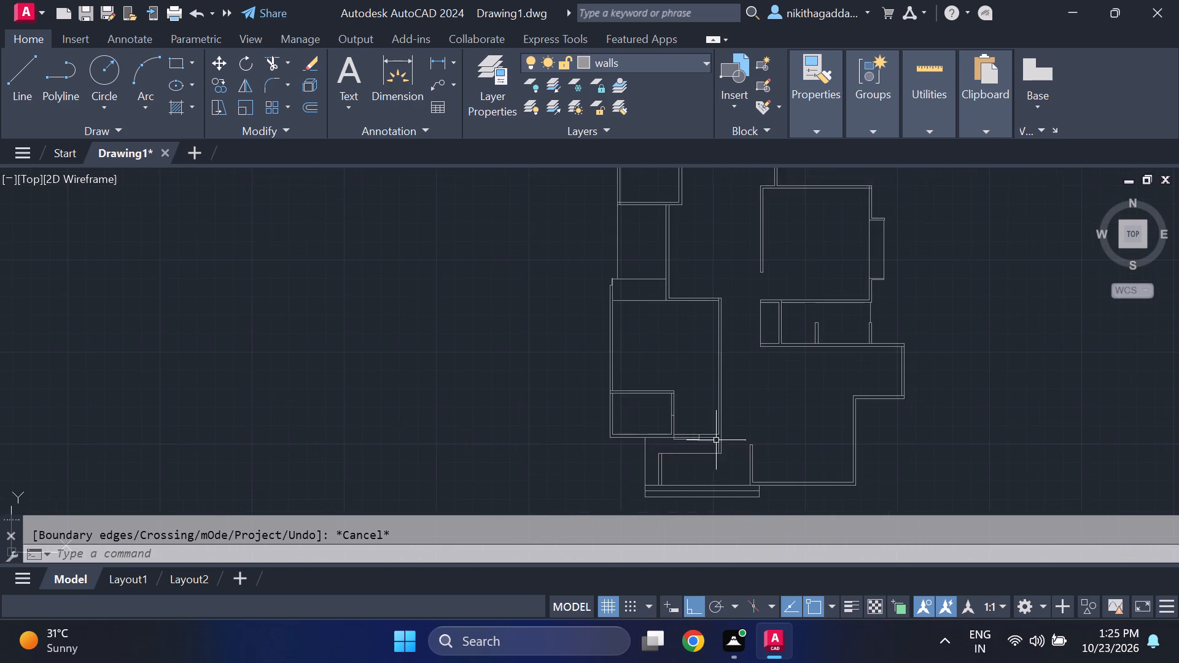
scroll(716, 441, up, 1)
middle_drag(731, 451, 642, 443)
middle_drag(733, 395, 747, 442)
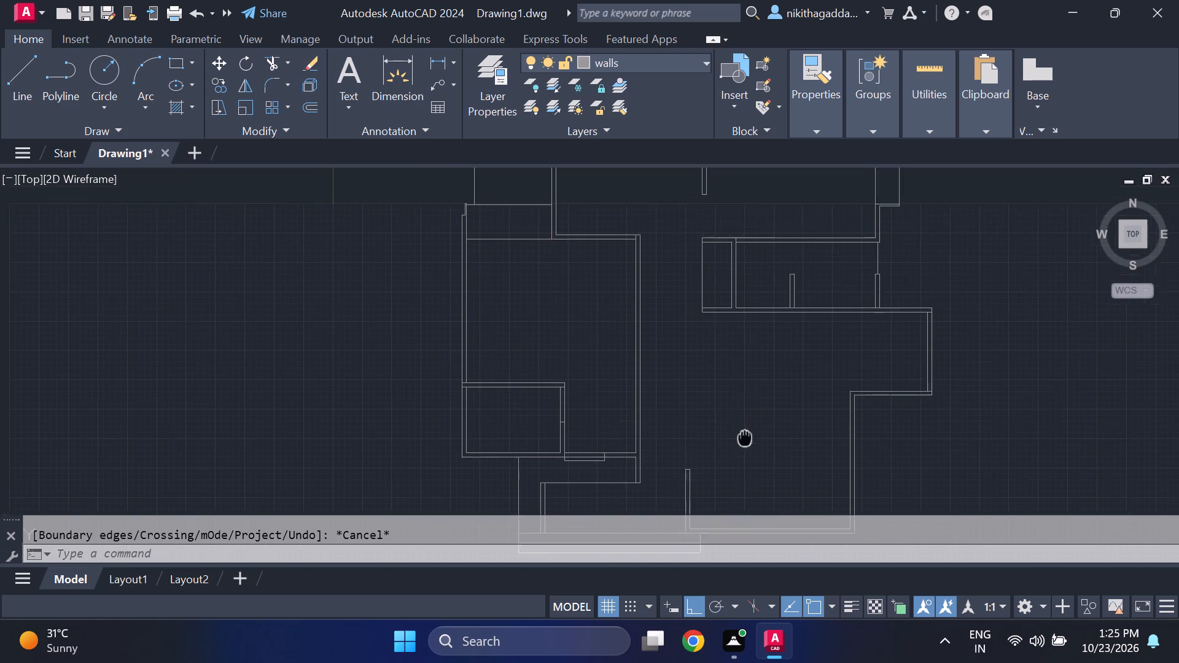
middle_drag(747, 442, 672, 368)
middle_drag(672, 374, 678, 394)
middle_drag(683, 330, 682, 435)
scroll(683, 425, down, 1)
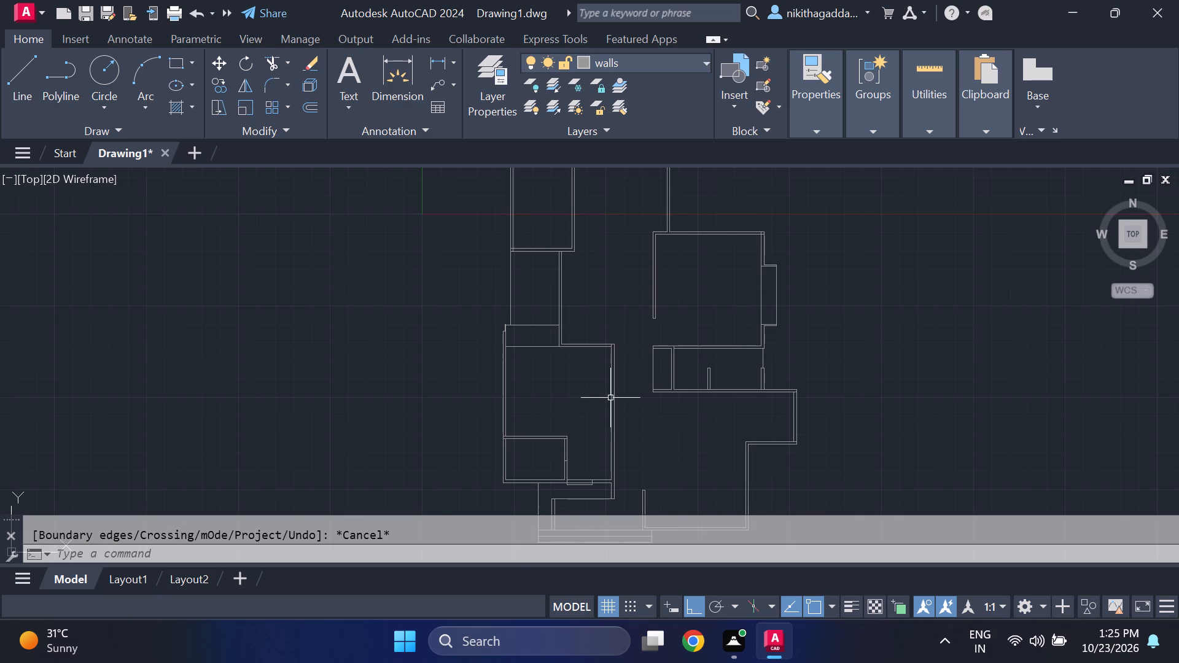
Draw a closed rectangle with lines, about 2'-11" by 5'-9", inside the narrow room beside the central open area.
scroll(610, 397, up, 1)
middle_drag(696, 379, 728, 416)
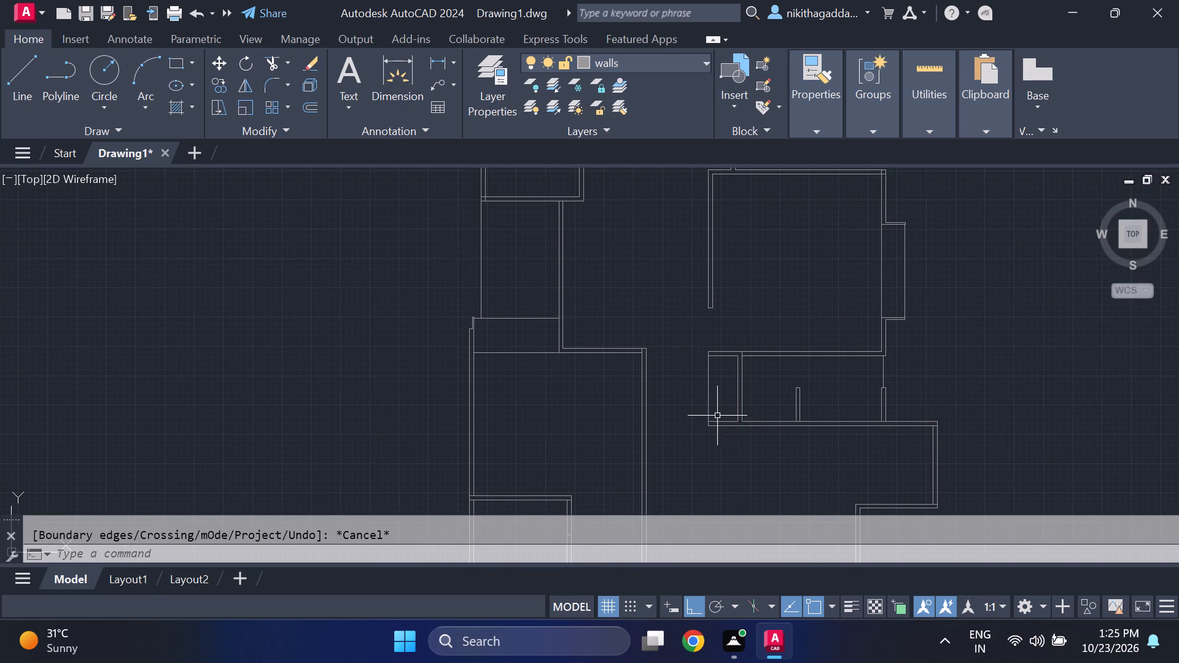
scroll(716, 398, up, 3)
middle_drag(716, 398, 717, 441)
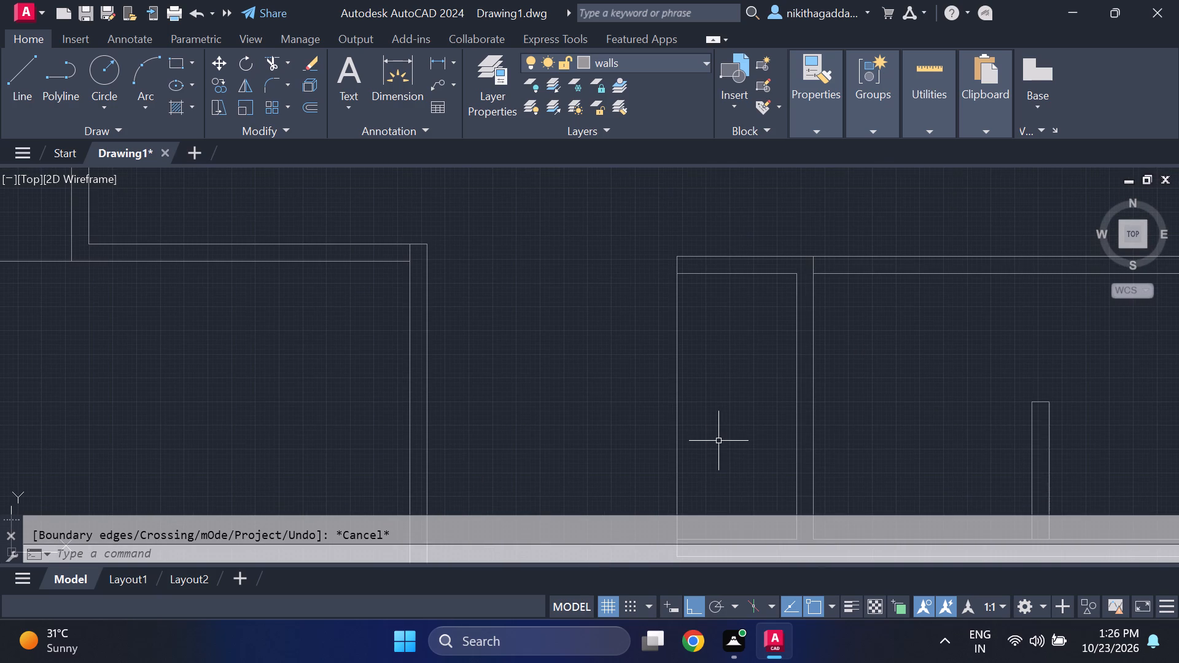
key(l)
key(Return)
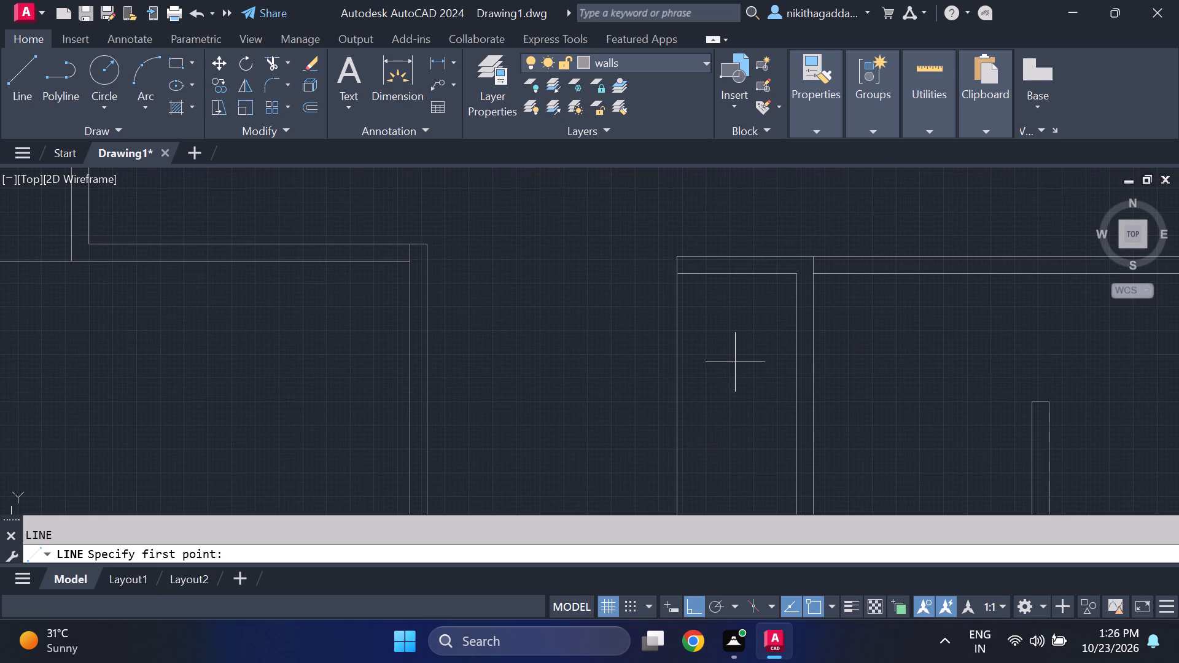
middle_drag(732, 362, 712, 371)
scroll(671, 352, down, 1)
middle_drag(685, 388, 675, 381)
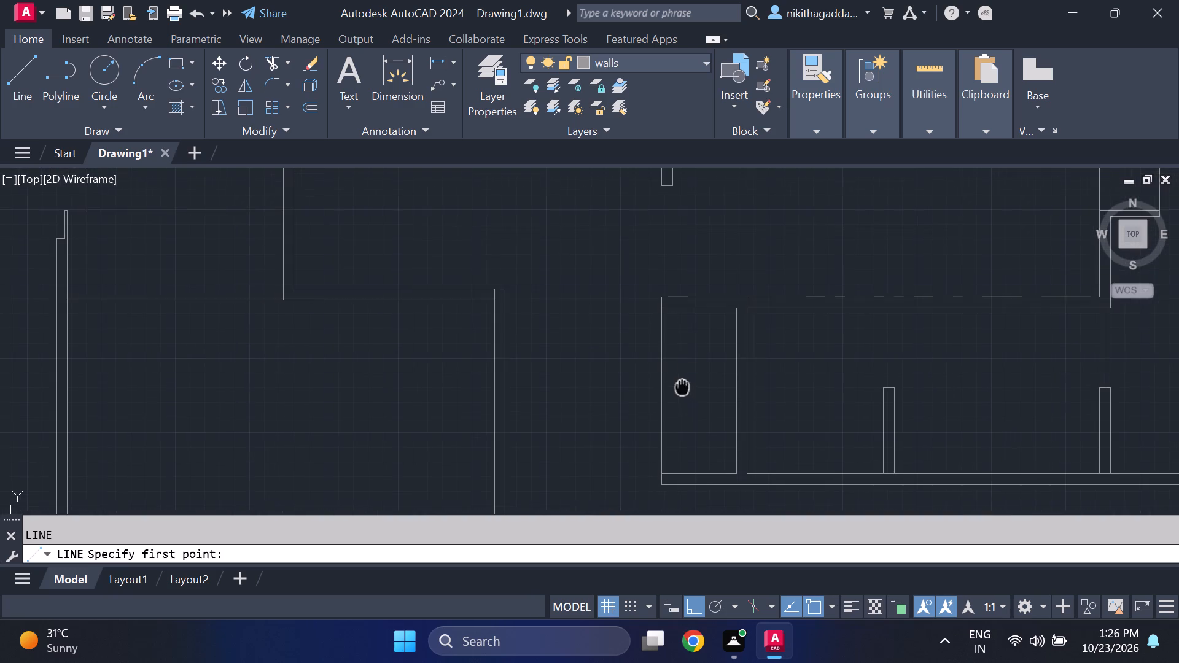
middle_drag(675, 381, 658, 372)
scroll(653, 372, up, 2)
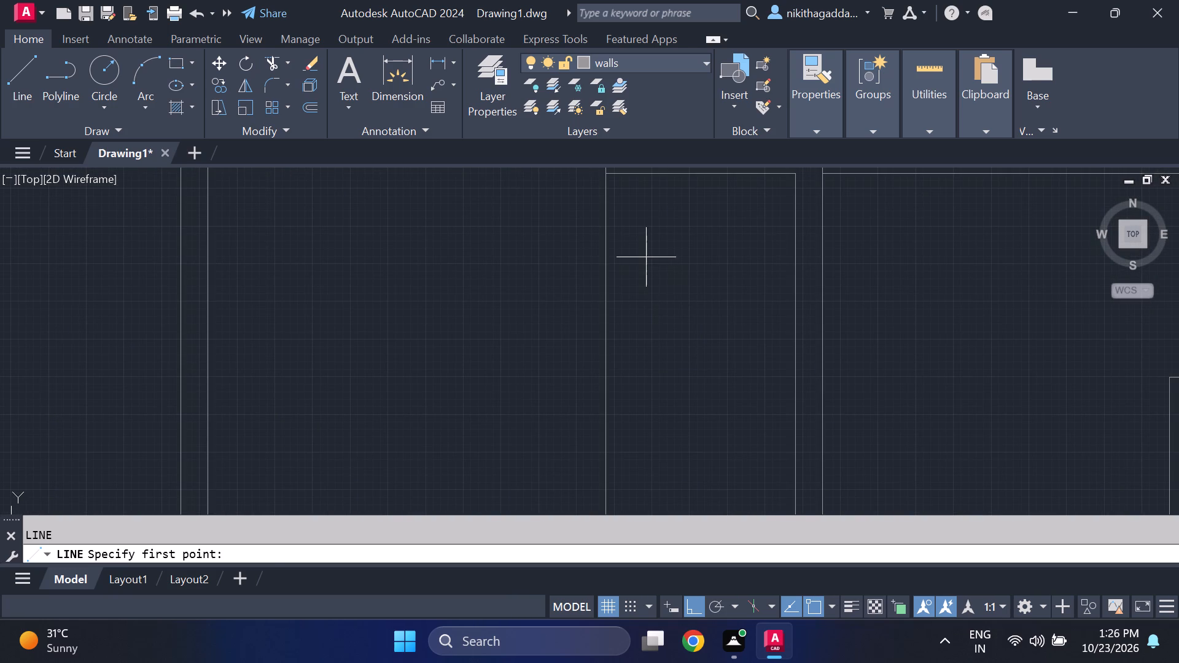
click(642, 263)
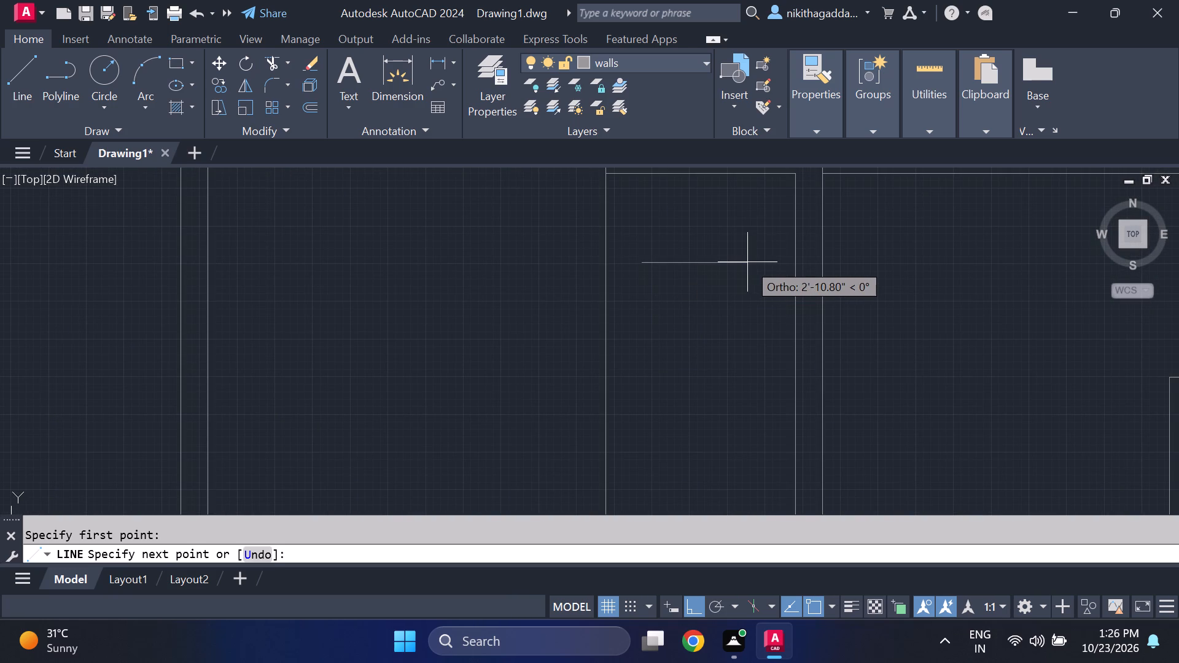
click(748, 262)
middle_drag(710, 475, 698, 464)
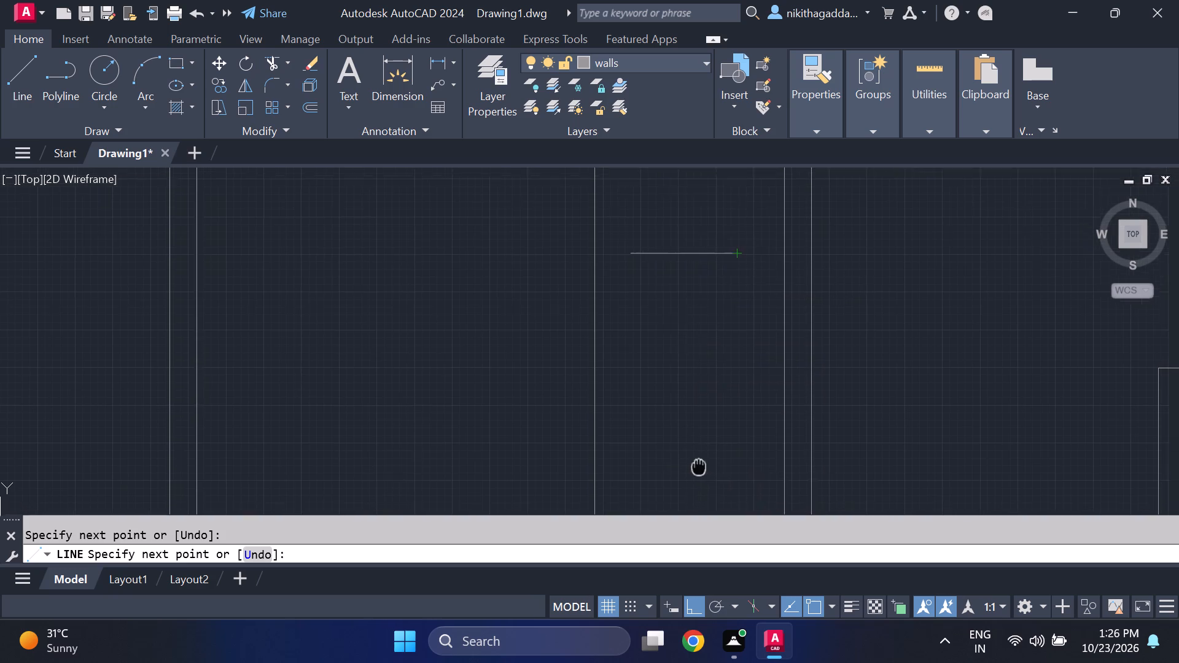
middle_drag(698, 464, 694, 436)
scroll(695, 384, down, 1)
scroll(701, 408, up, 1)
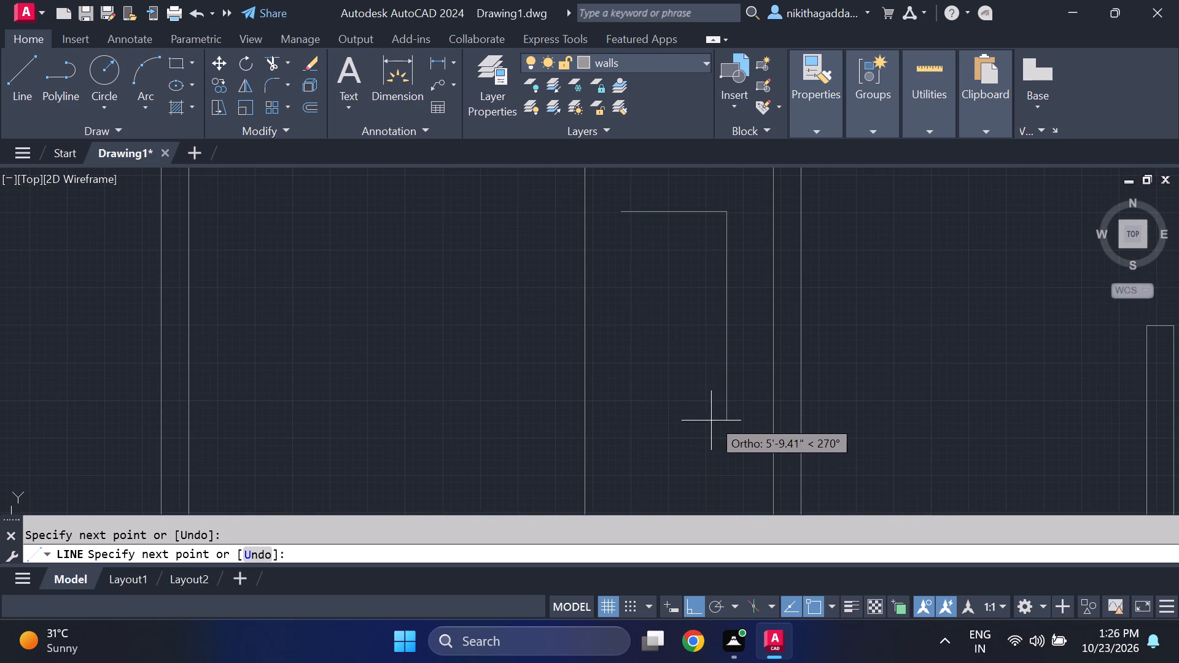
scroll(712, 417, down, 1)
click(712, 421)
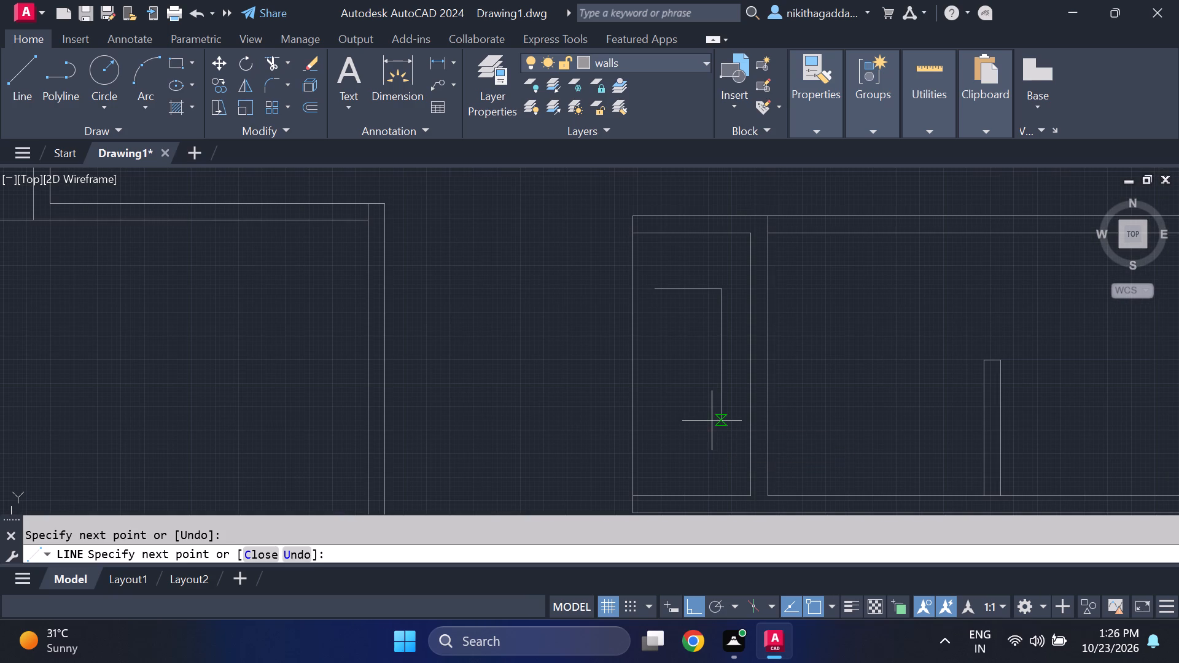
click(653, 422)
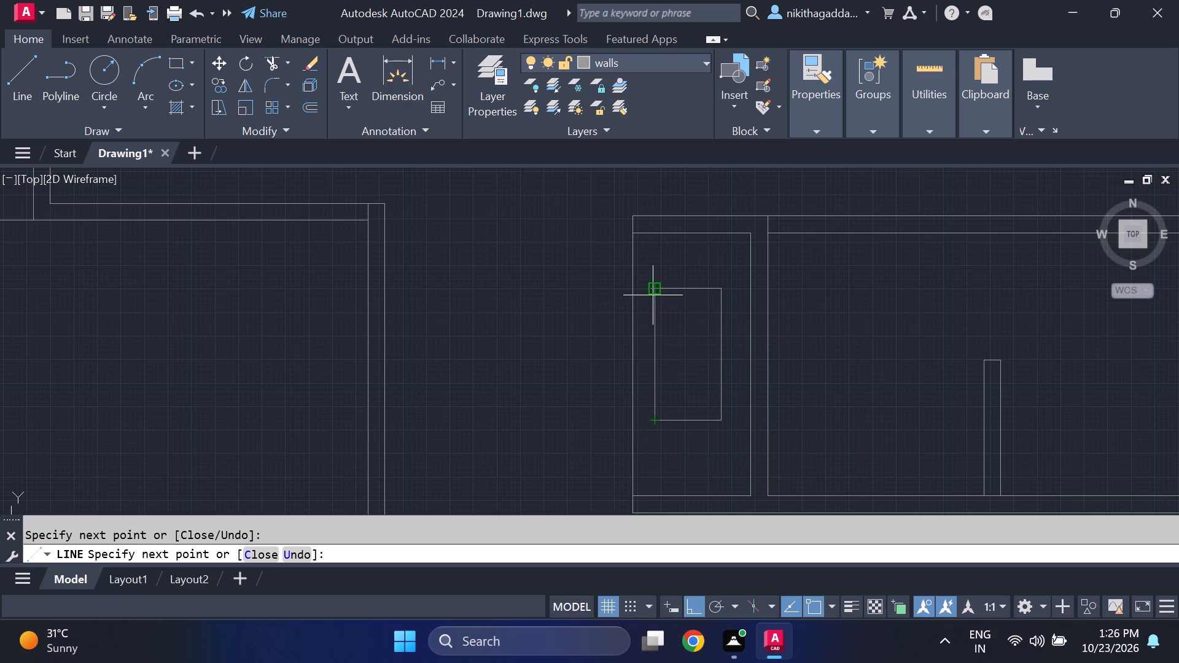
click(653, 295)
key(Escape)
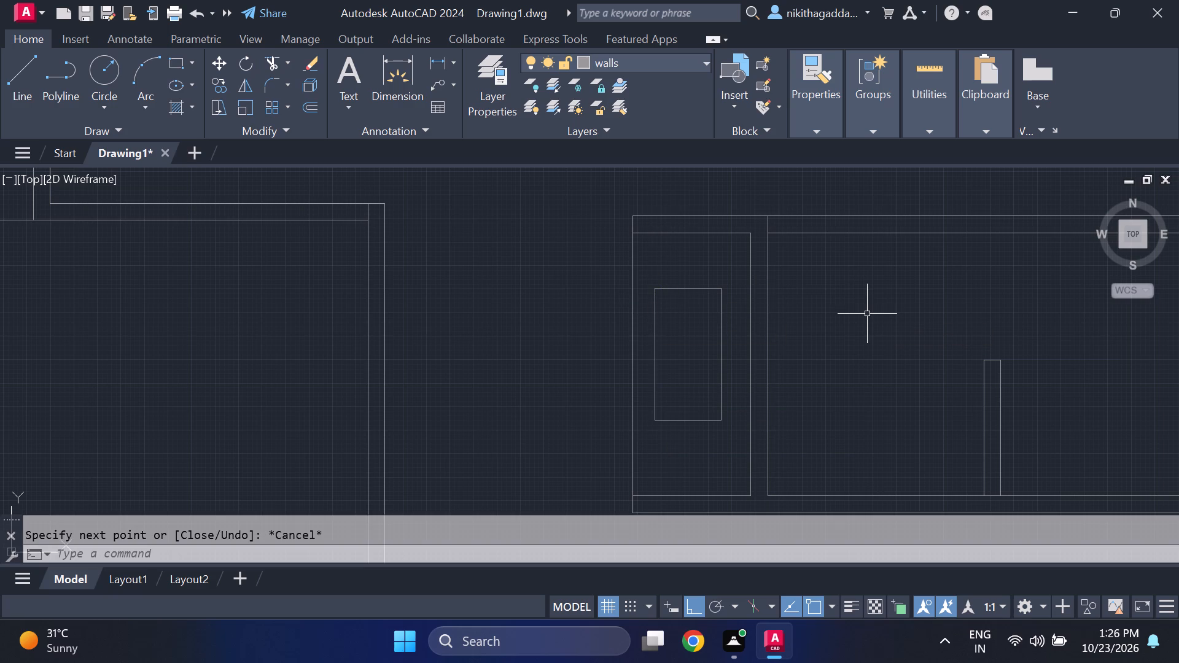
Draw a circle with a radius of about 4" at the centre of the small rectangle in the narrow room.
scroll(866, 309, down, 4)
scroll(833, 305, up, 4)
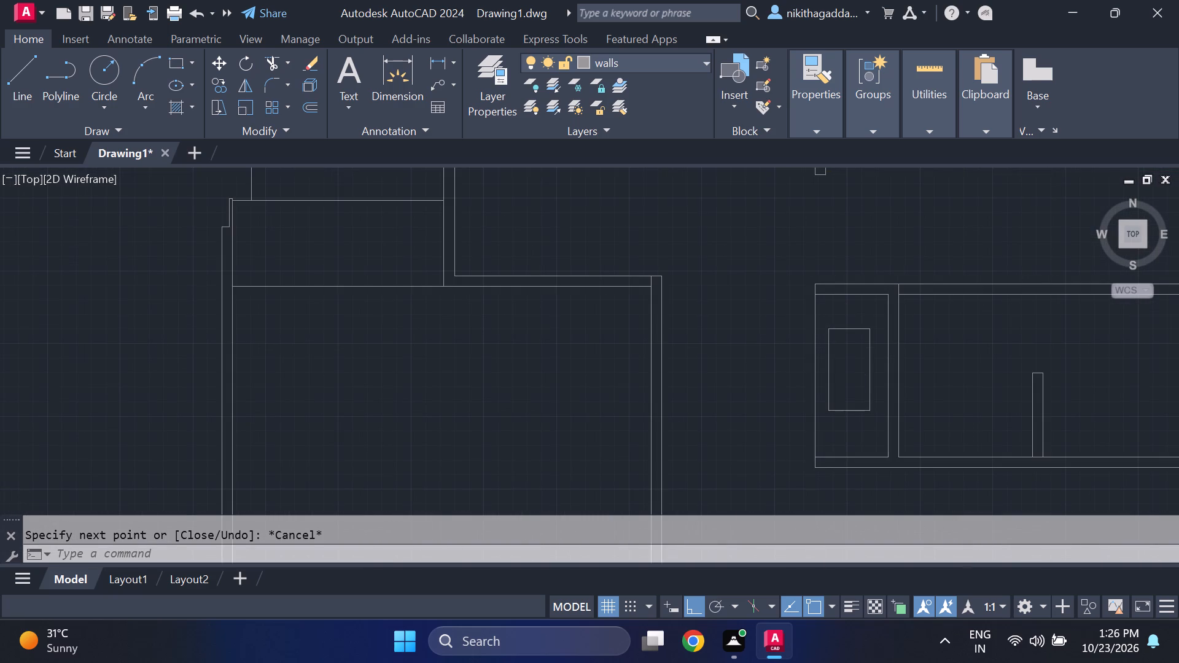
key(c)
key(Return)
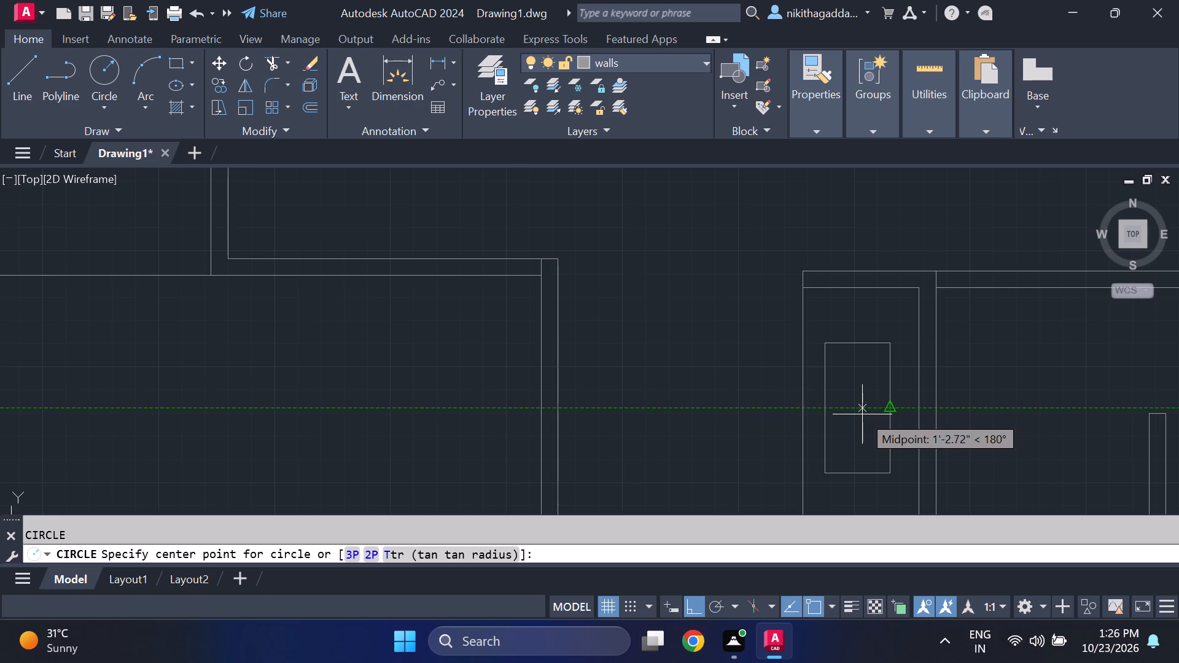
click(856, 406)
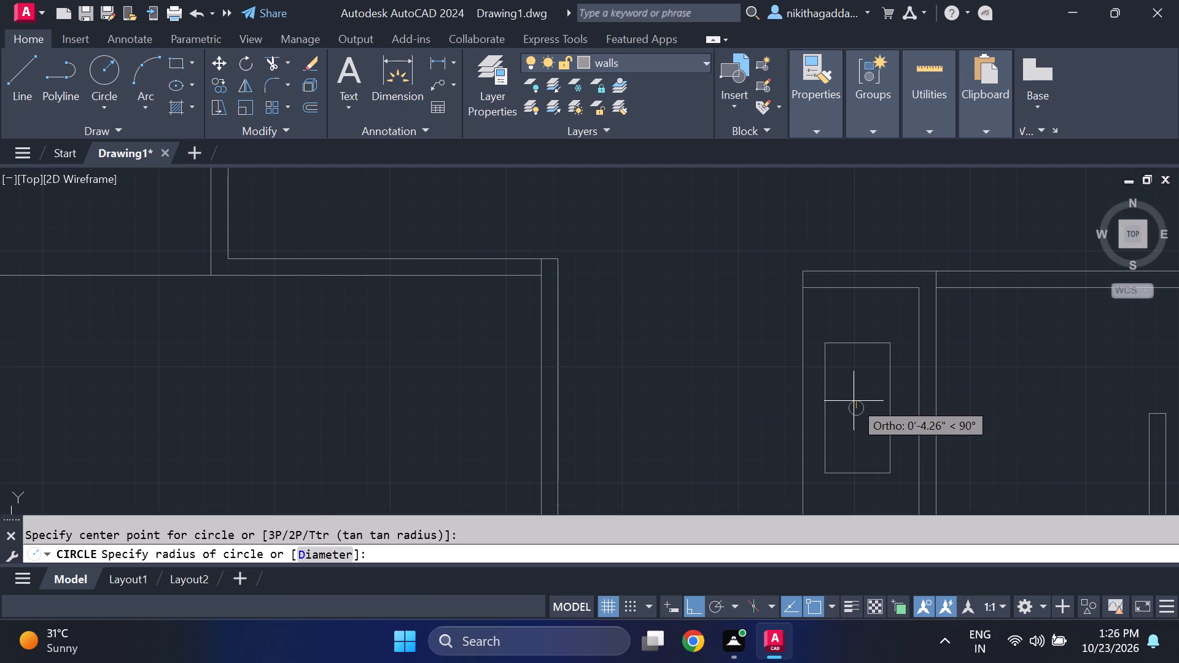
click(853, 401)
Look over the whole floor plan, from the central rooms and front strip up to the top rooms' wall junctions.
scroll(906, 363, down, 4)
middle_drag(920, 413, 769, 452)
middle_drag(774, 420, 775, 452)
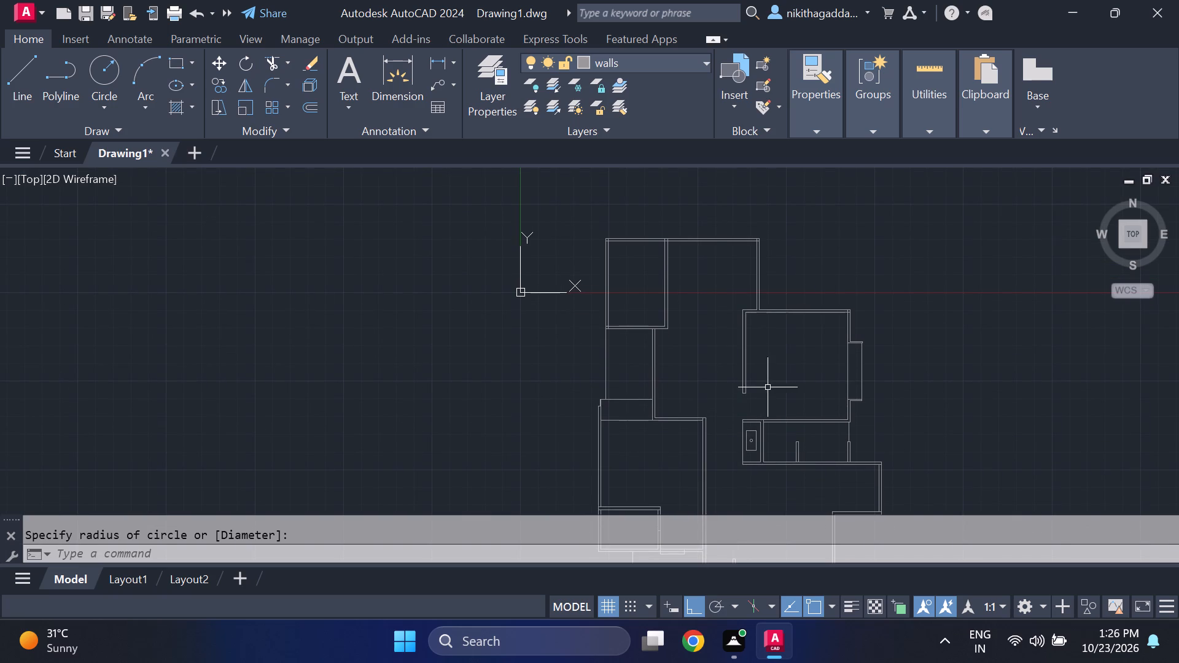
scroll(758, 429, up, 3)
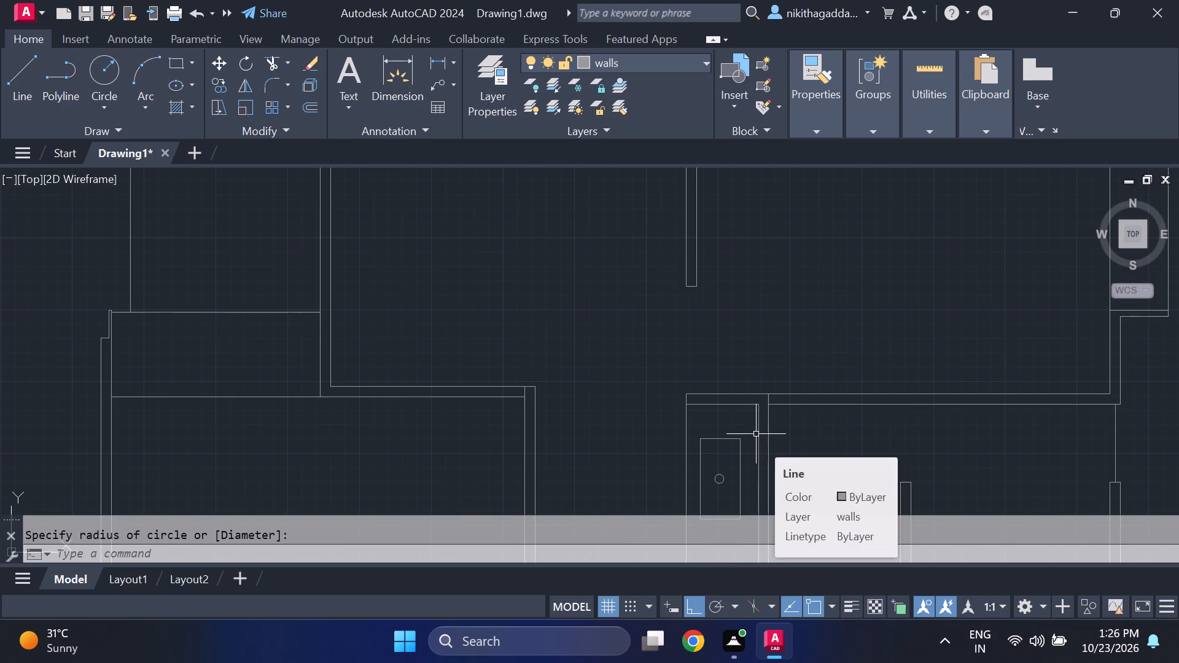
scroll(676, 421, up, 2)
scroll(706, 420, down, 3)
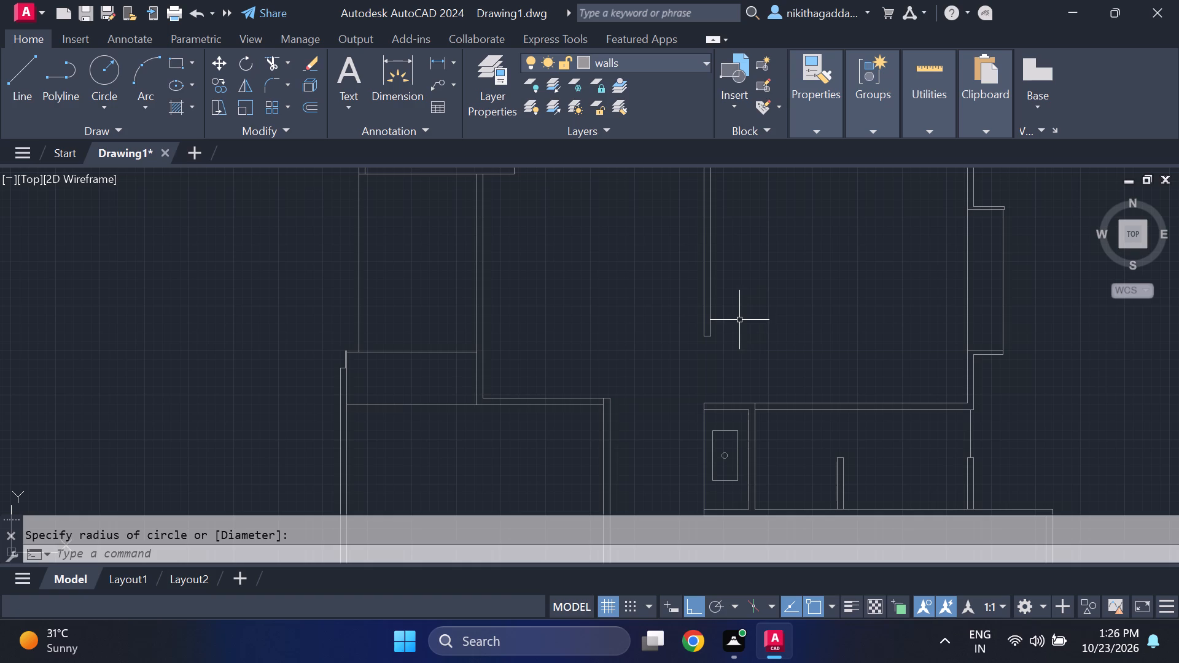
scroll(777, 281, down, 5)
scroll(779, 273, up, 3)
middle_drag(787, 290, 757, 285)
scroll(702, 236, down, 1)
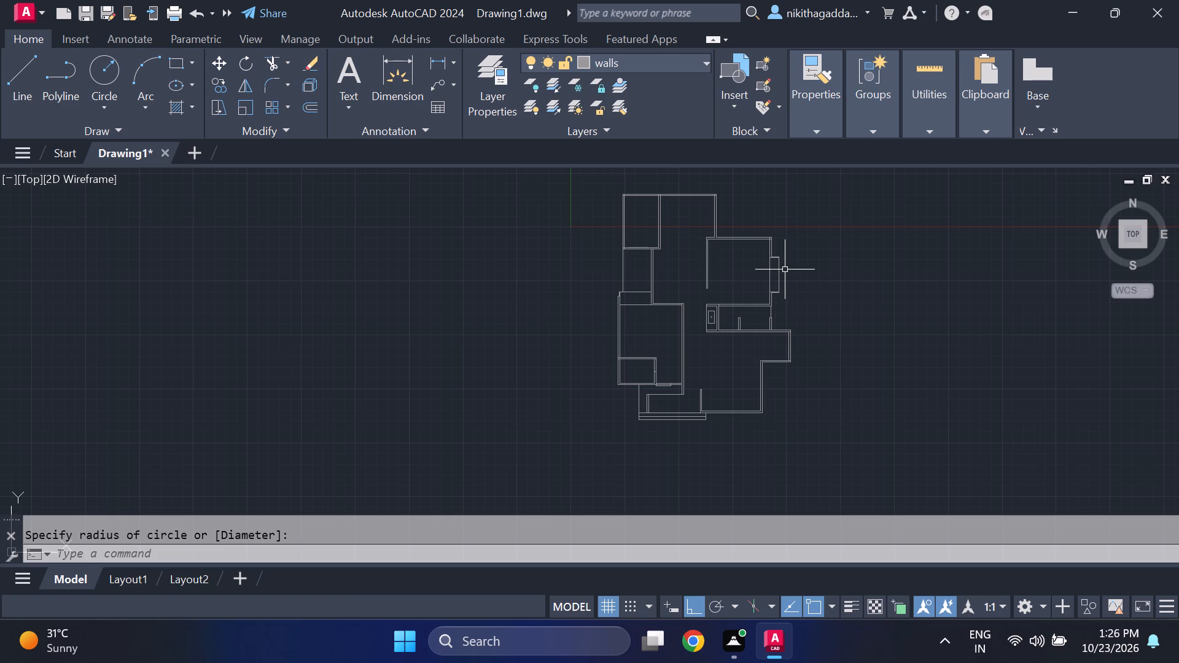
scroll(786, 270, up, 2)
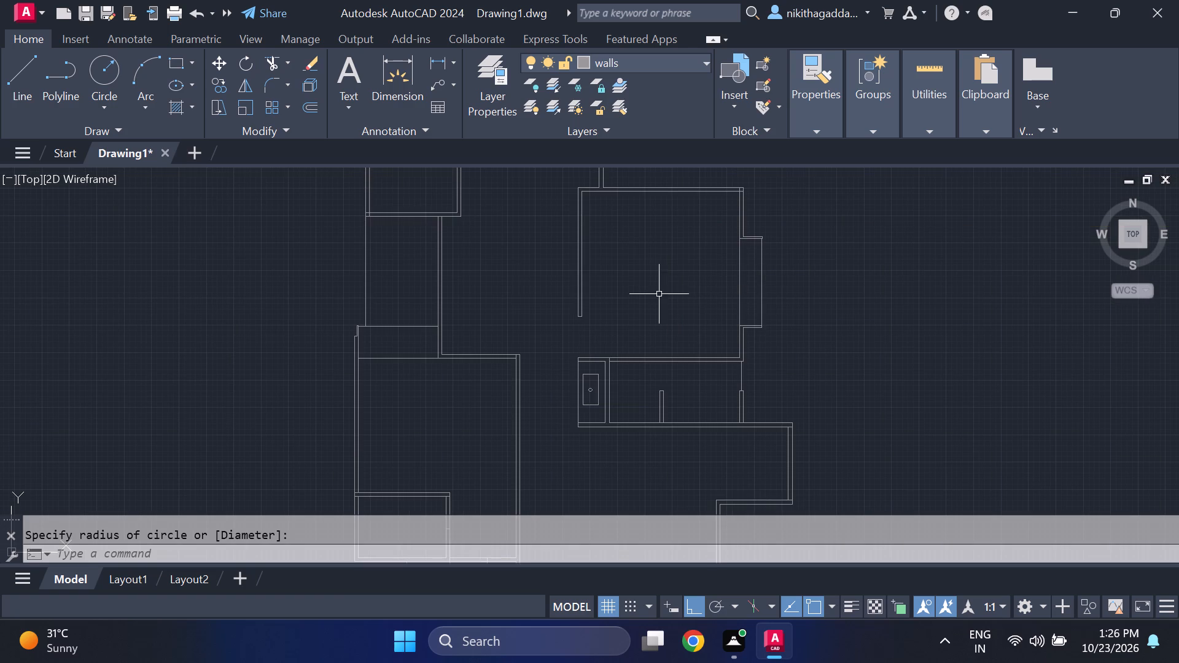
middle_drag(644, 325, 648, 355)
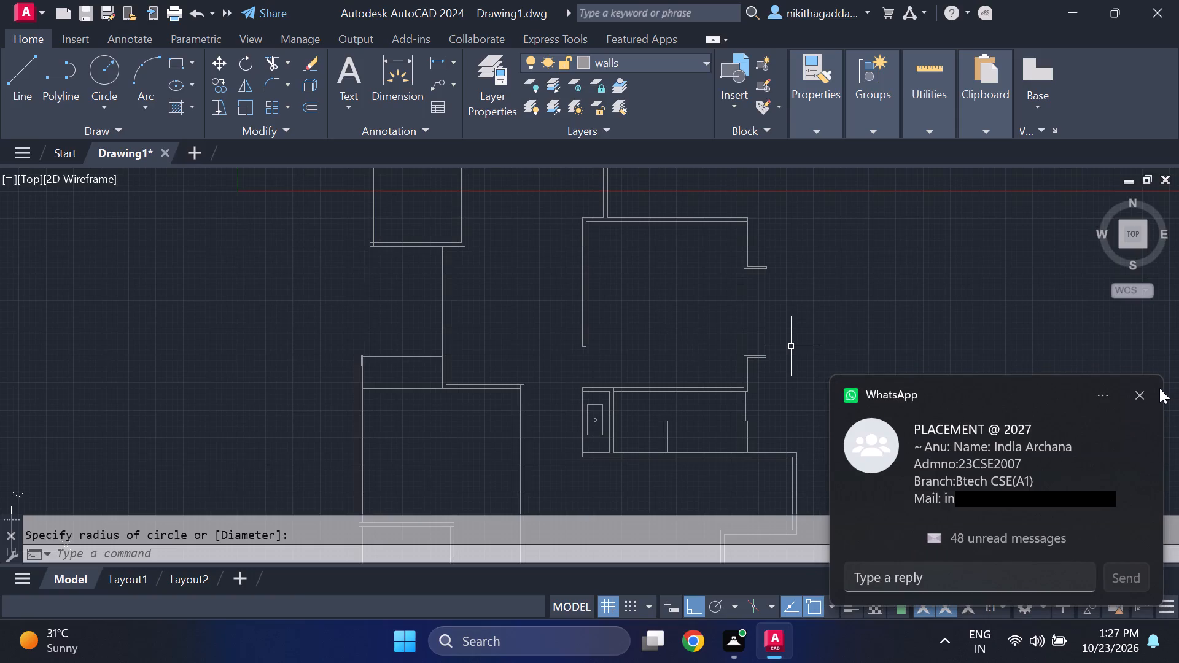
click(1132, 390)
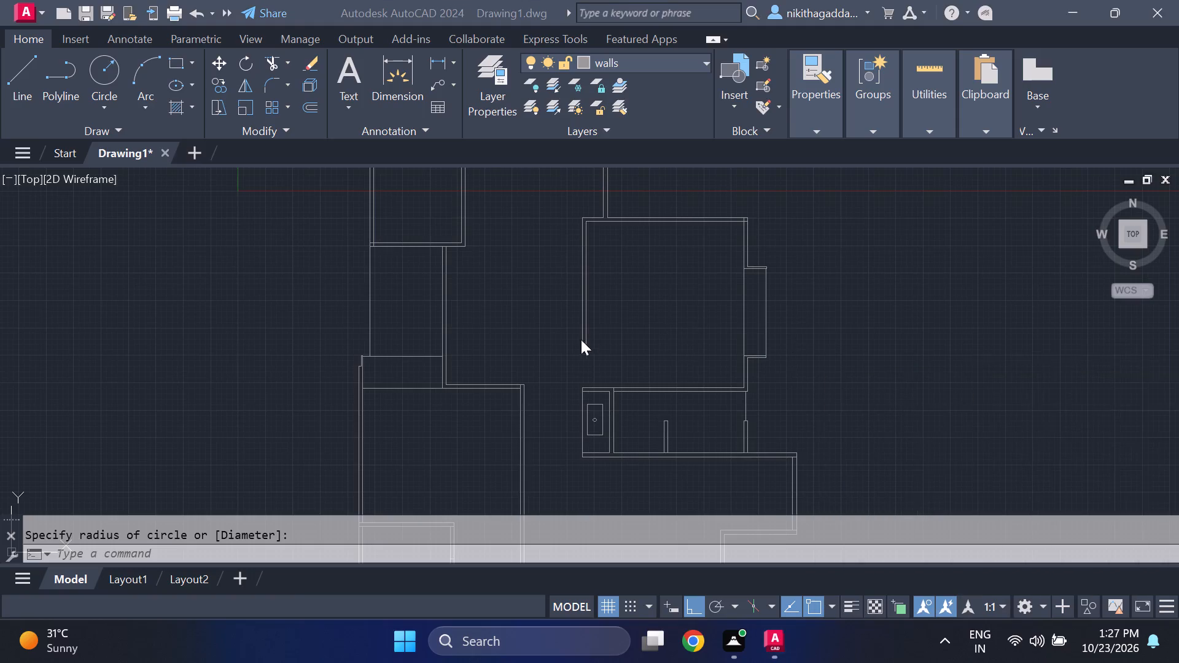
scroll(579, 341, down, 2)
scroll(537, 378, up, 3)
middle_drag(568, 416, 591, 359)
scroll(596, 353, down, 2)
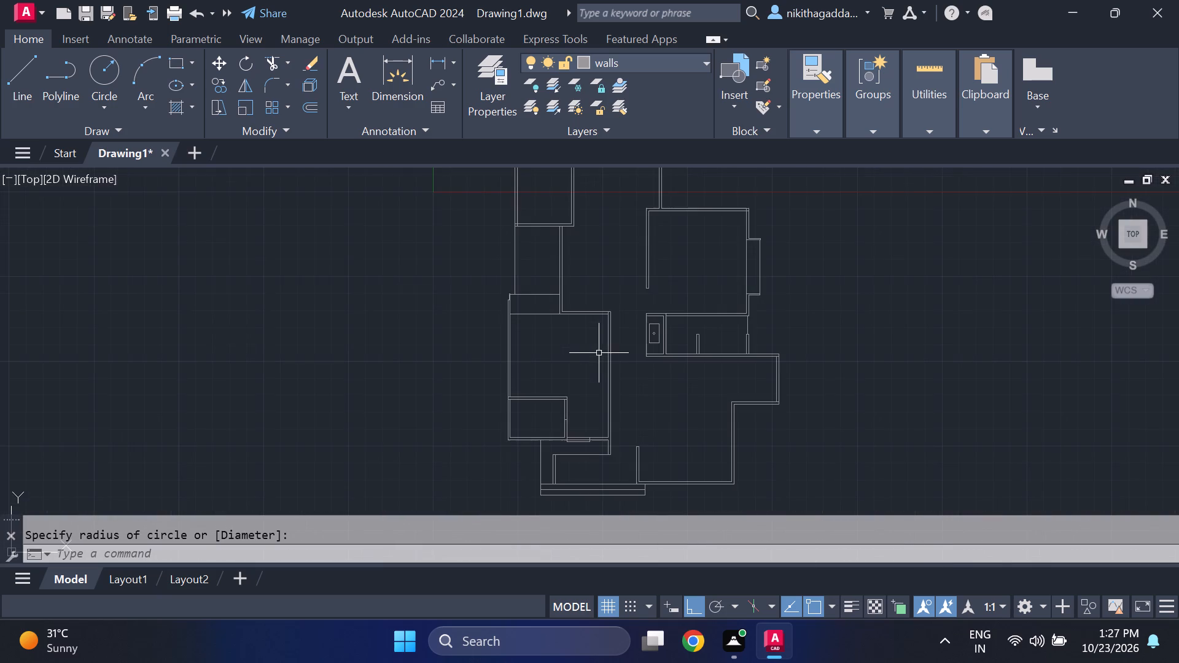
middle_drag(610, 349, 620, 327)
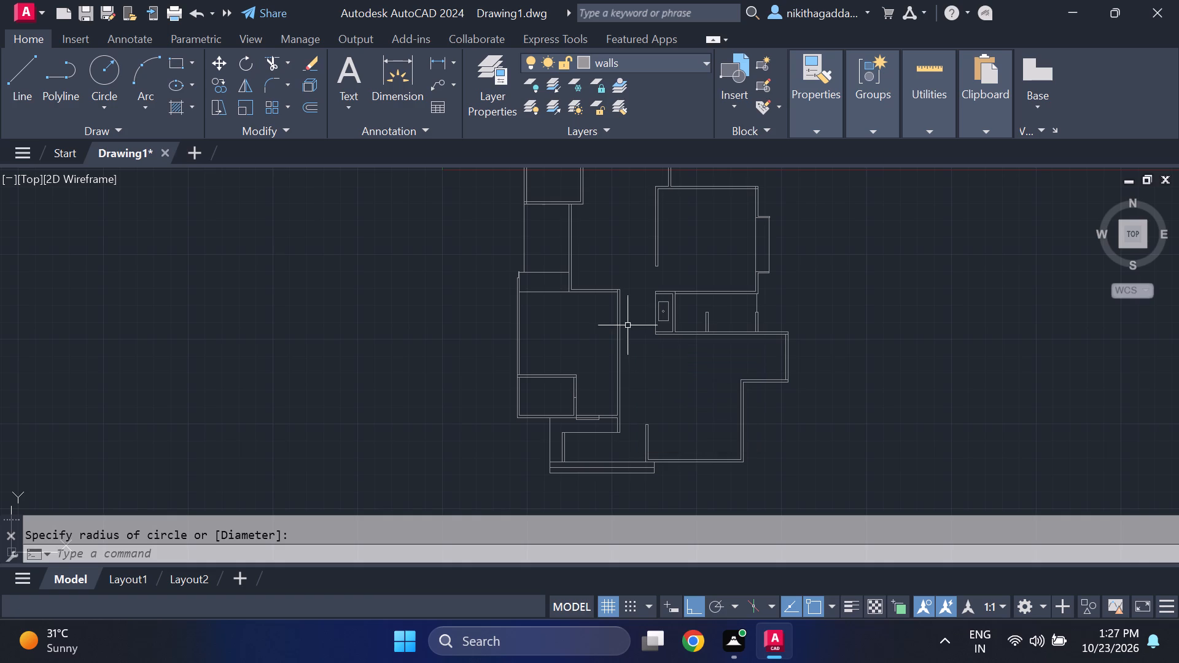
middle_drag(642, 350, 661, 448)
scroll(643, 435, up, 2)
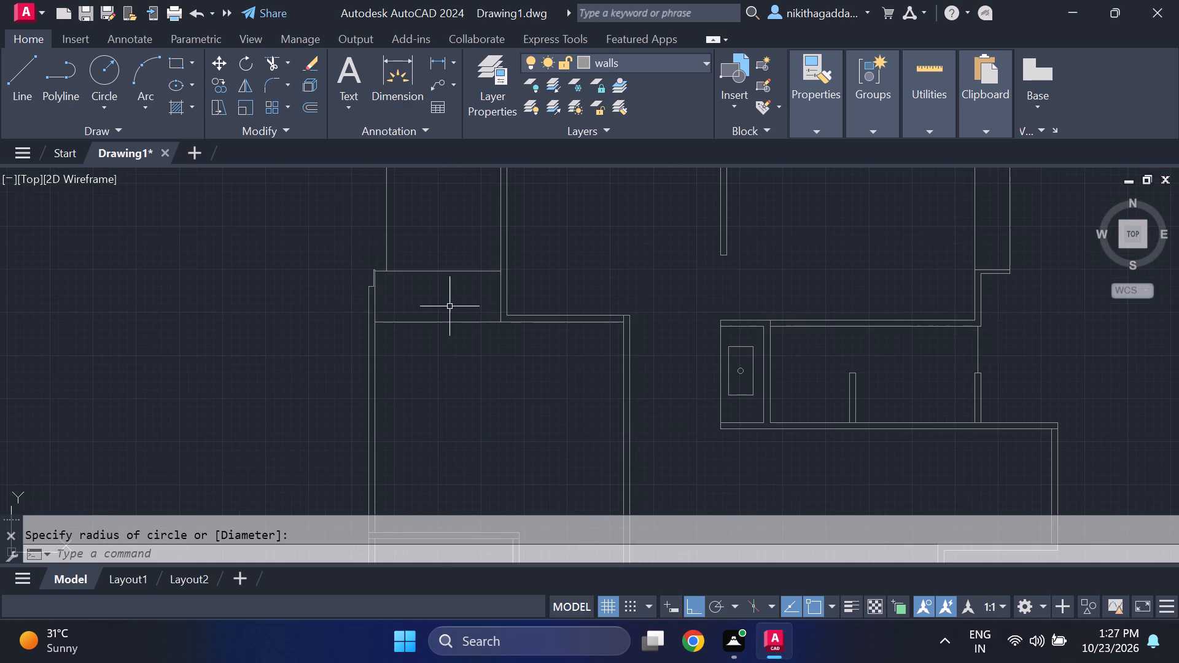
middle_drag(486, 334, 541, 458)
scroll(526, 433, down, 2)
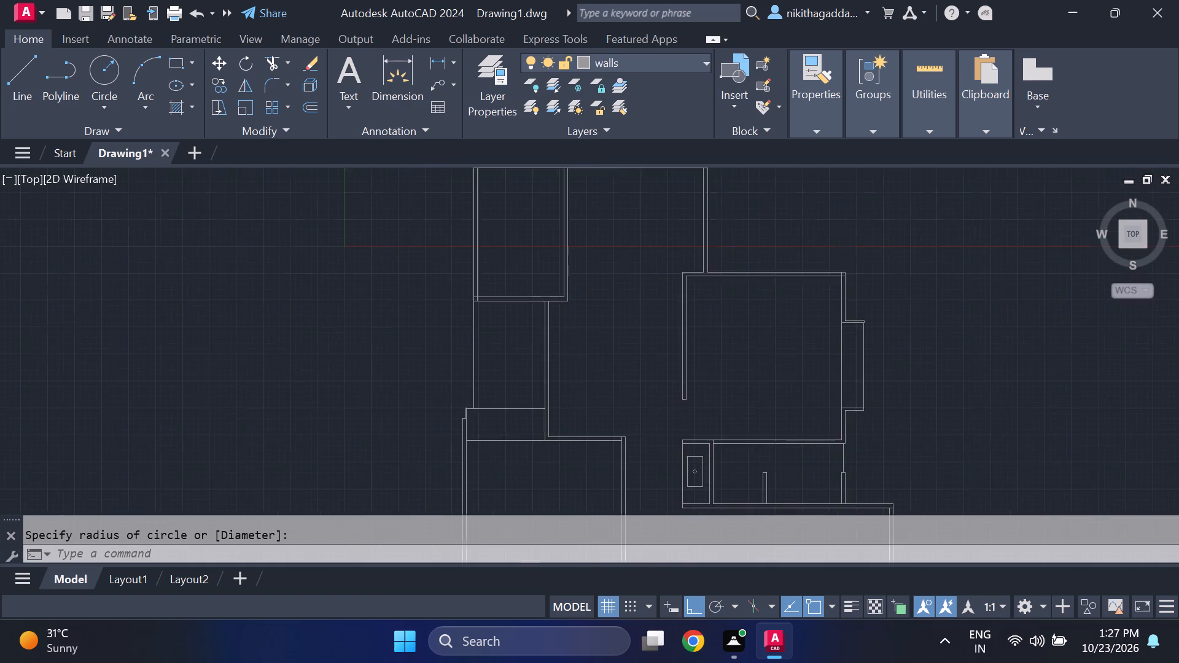
middle_drag(618, 360, 631, 407)
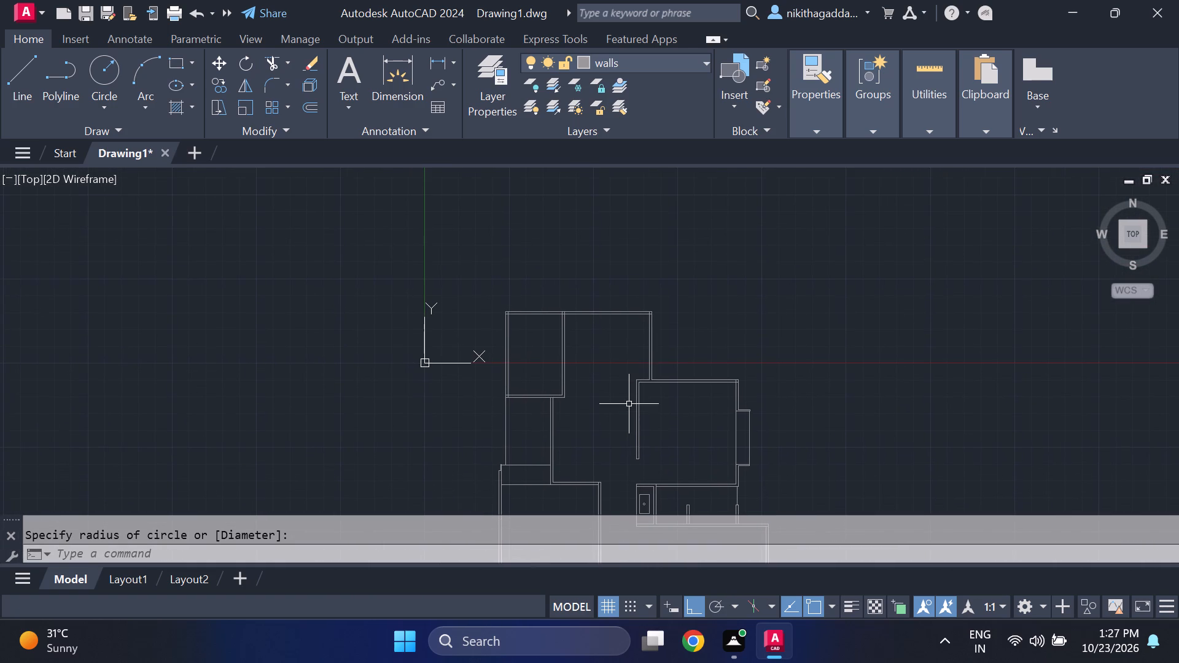
scroll(576, 413, up, 1)
middle_drag(575, 414, 496, 537)
scroll(497, 434, up, 1)
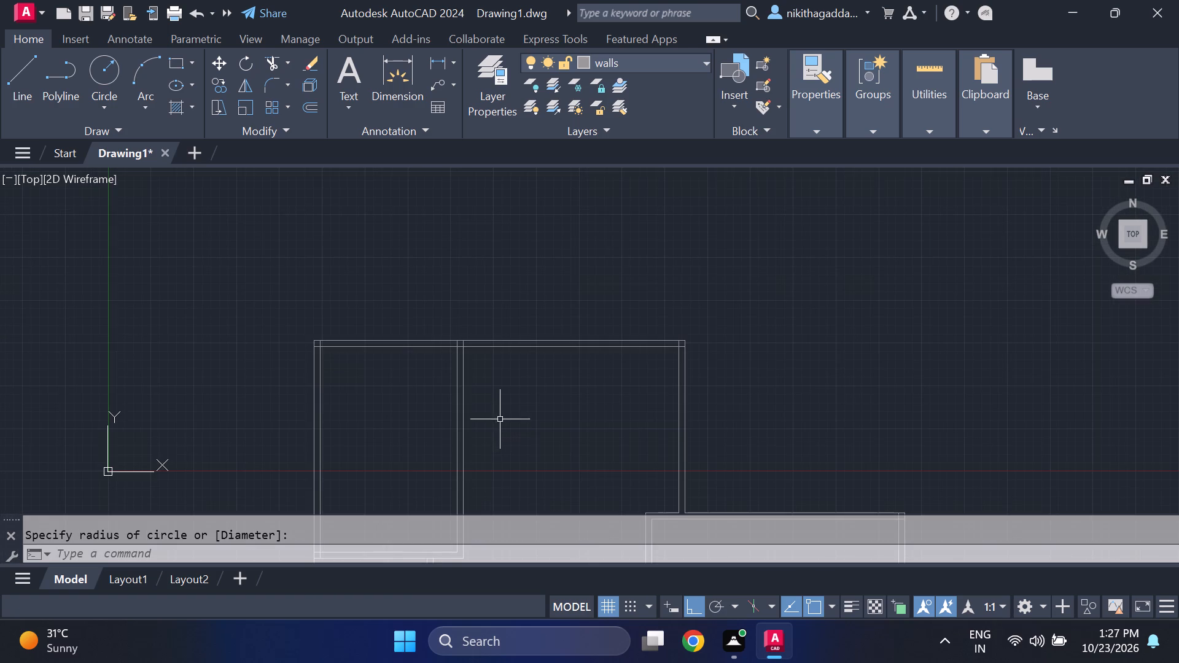
scroll(513, 397, down, 2)
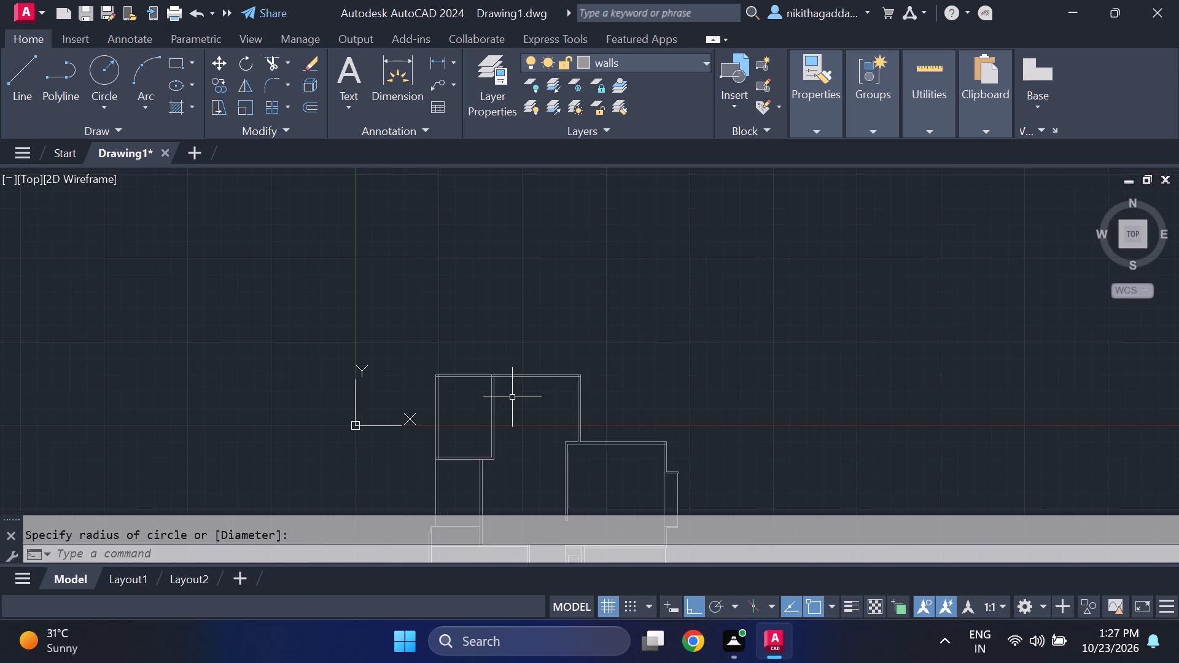
Trim the overlapping wall lines where the vertical partition between the top rooms meets the top wall.
text(tr)
key(Return)
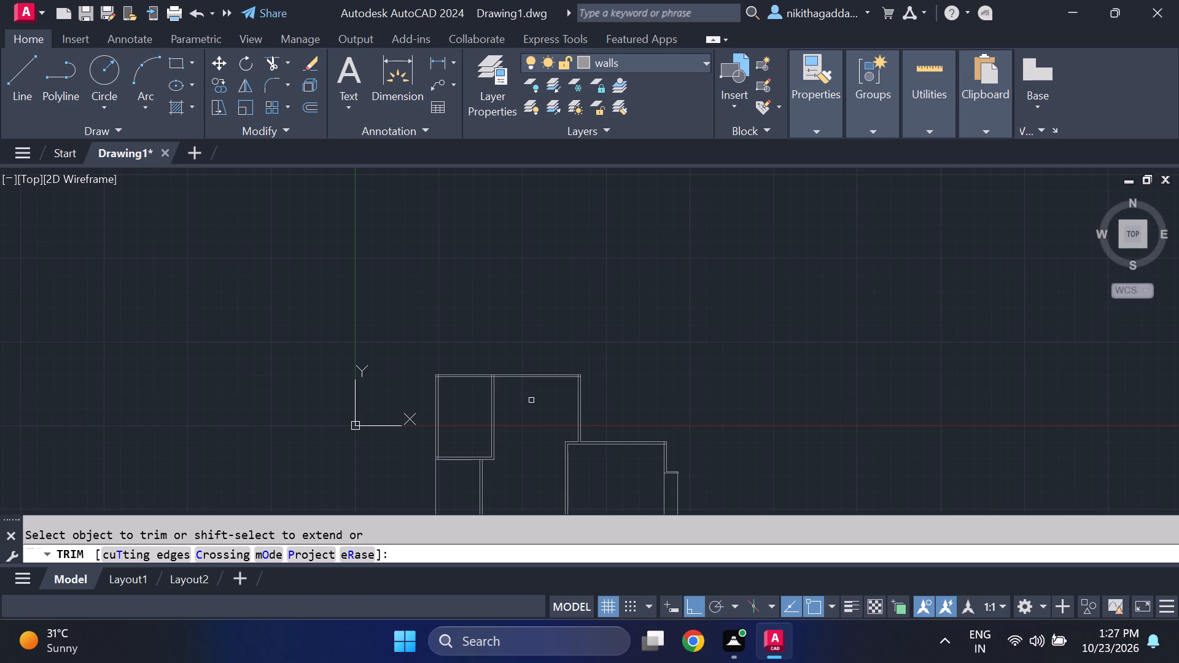
scroll(513, 395, up, 5)
scroll(287, 282, up, 1)
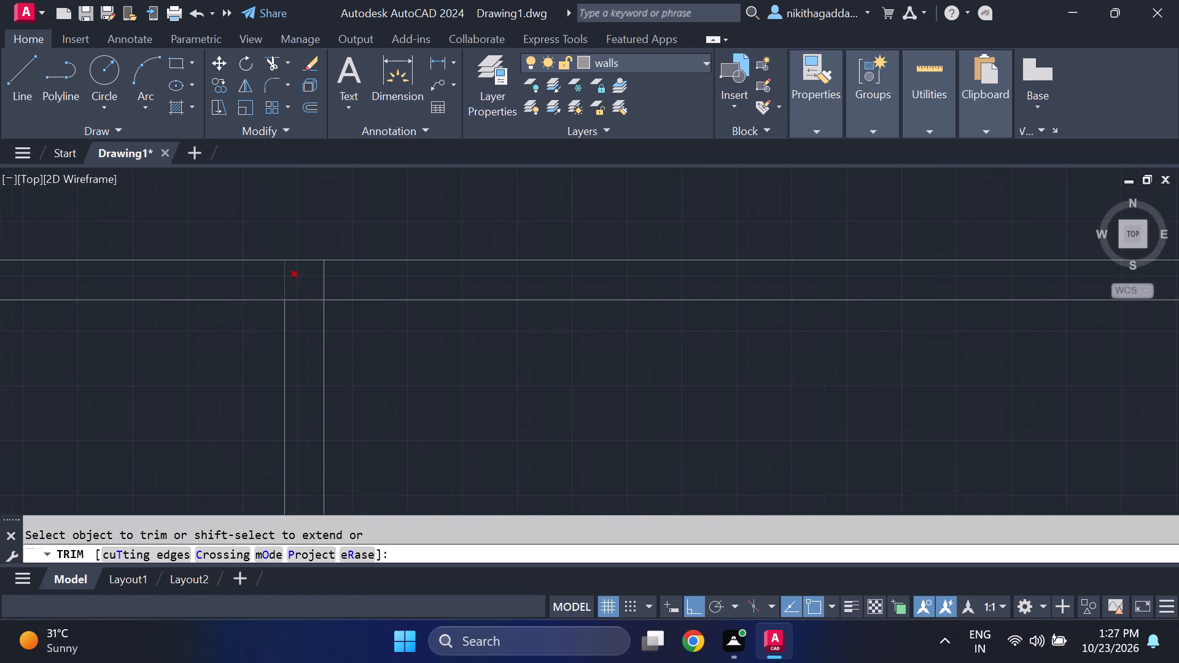
scroll(287, 282, up, 1)
drag(385, 274, 320, 279)
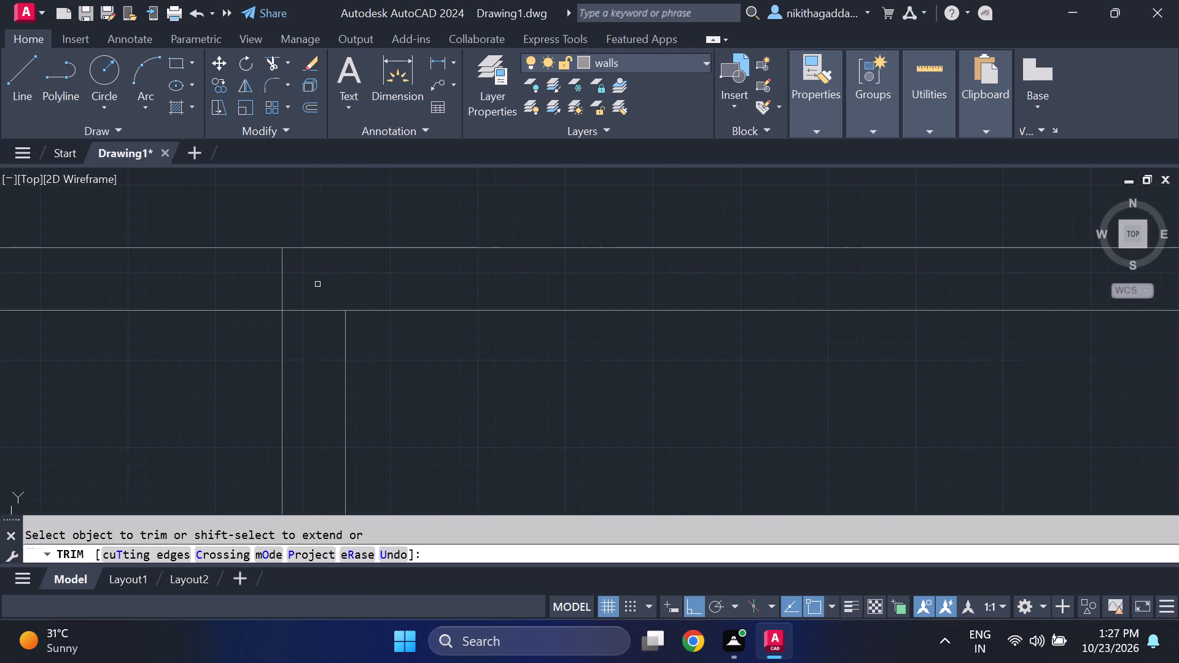
click(308, 307)
click(310, 336)
scroll(354, 295, down, 5)
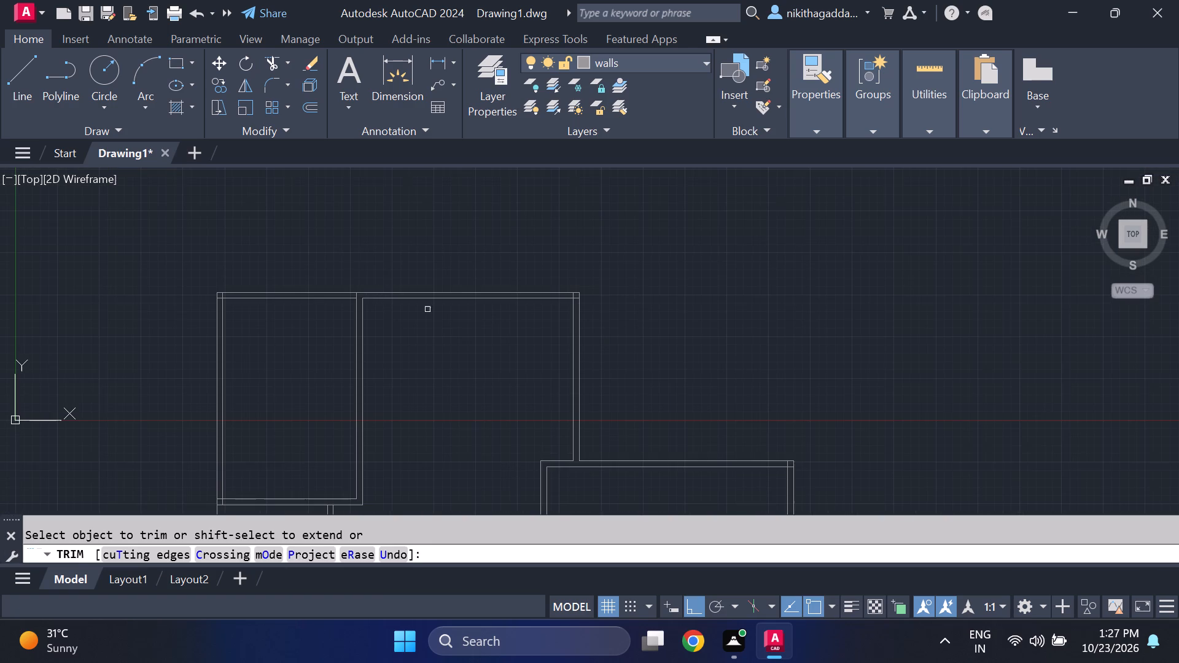
Trim the overlapping inner line stubs at the top wall's right corner.
scroll(553, 316, up, 4)
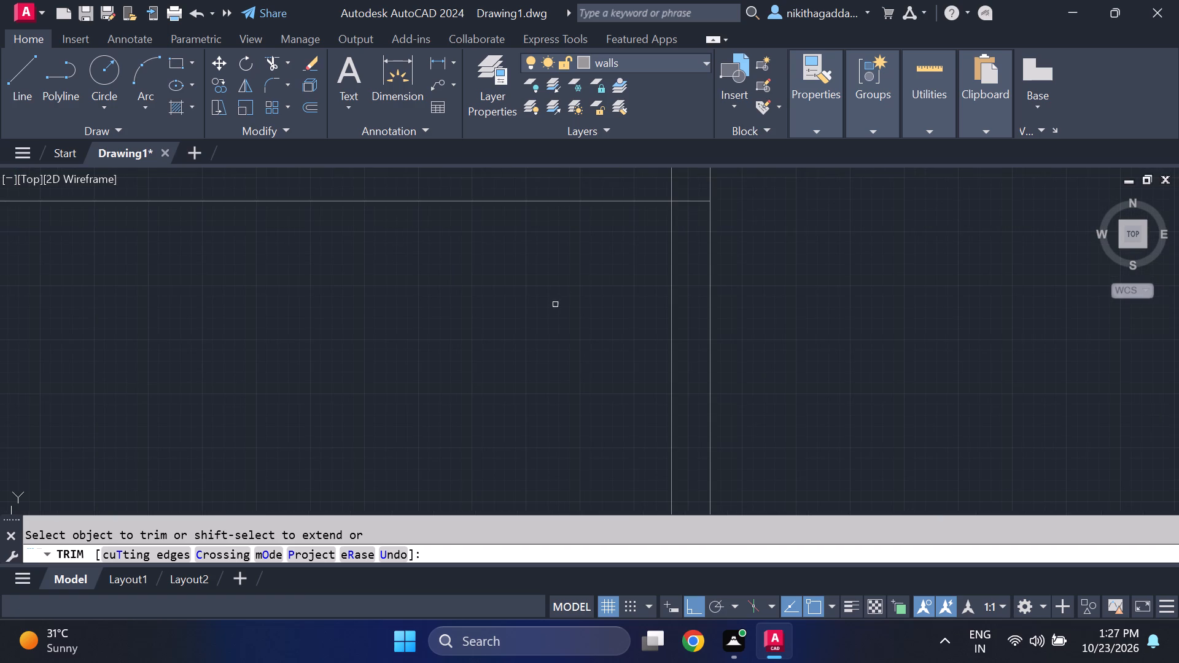
middle_drag(660, 225, 601, 324)
scroll(604, 292, up, 2)
drag(604, 292, 661, 348)
scroll(660, 316, down, 5)
middle_drag(536, 367, 620, 349)
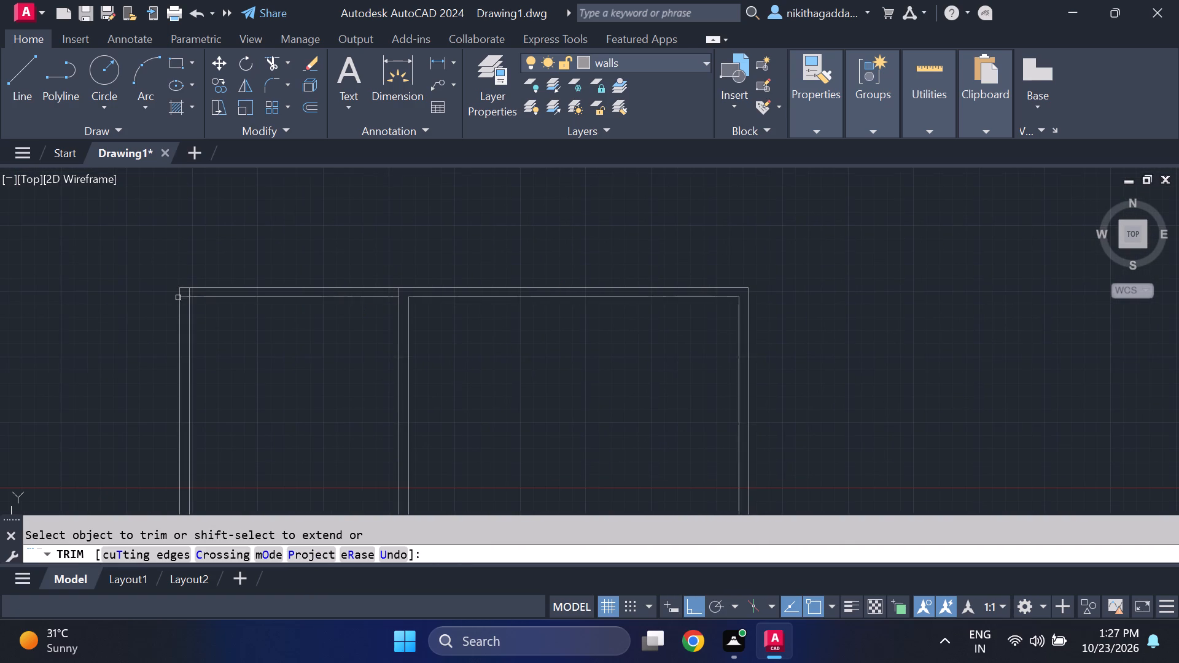
Trim the overlapping horizontal inner line stub at the top-left corner of the plan's top-left room.
scroll(177, 295, up, 4)
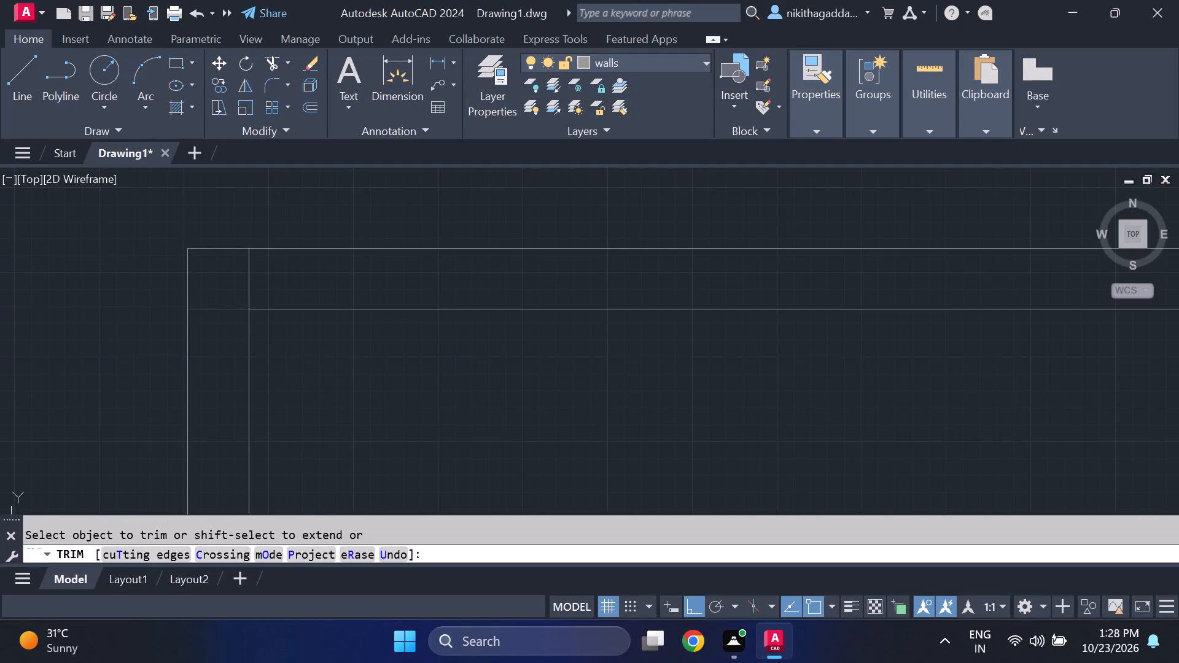
click(217, 312)
Trim the overlapping horizontal inner line stub at the bottom-left corner of the top-left room and end the trimming.
scroll(330, 265, down, 5)
middle_drag(413, 315, 397, 304)
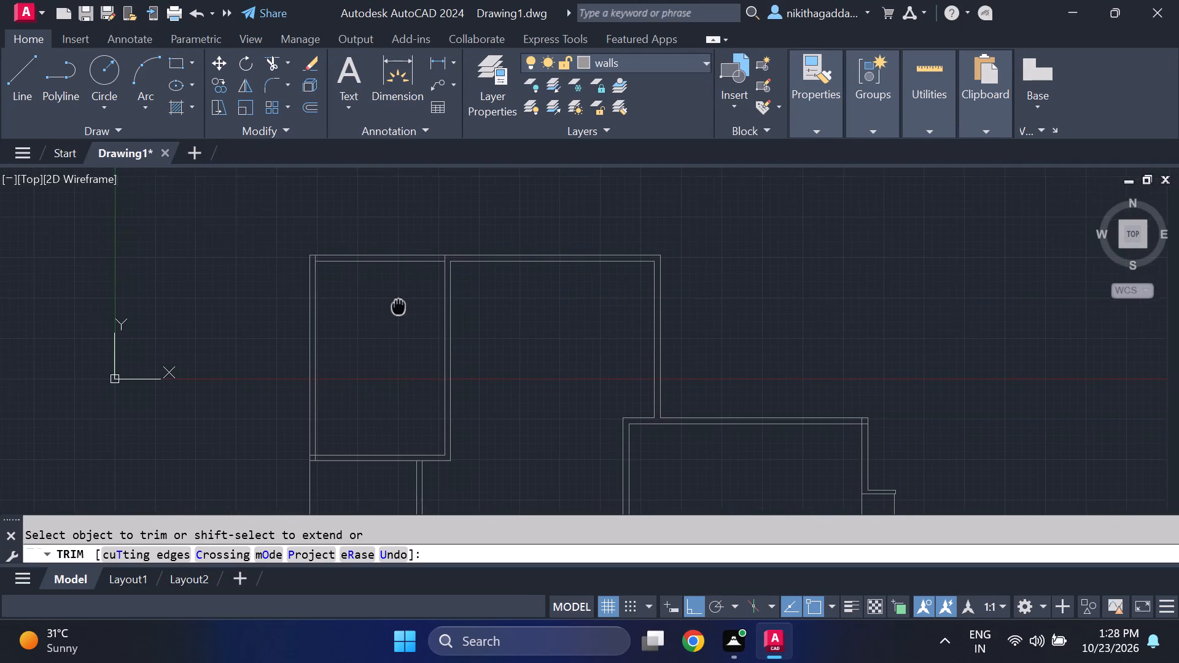
middle_drag(397, 304, 408, 266)
scroll(412, 258, up, 1)
scroll(369, 270, down, 4)
scroll(312, 313, up, 4)
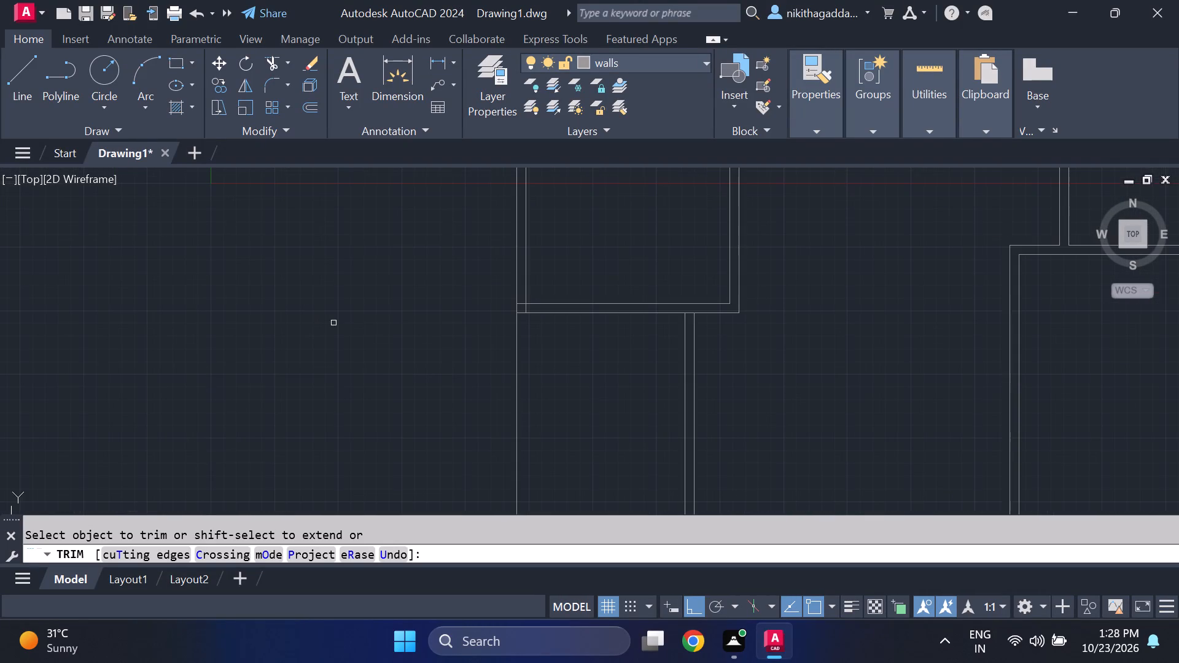
scroll(512, 314, up, 2)
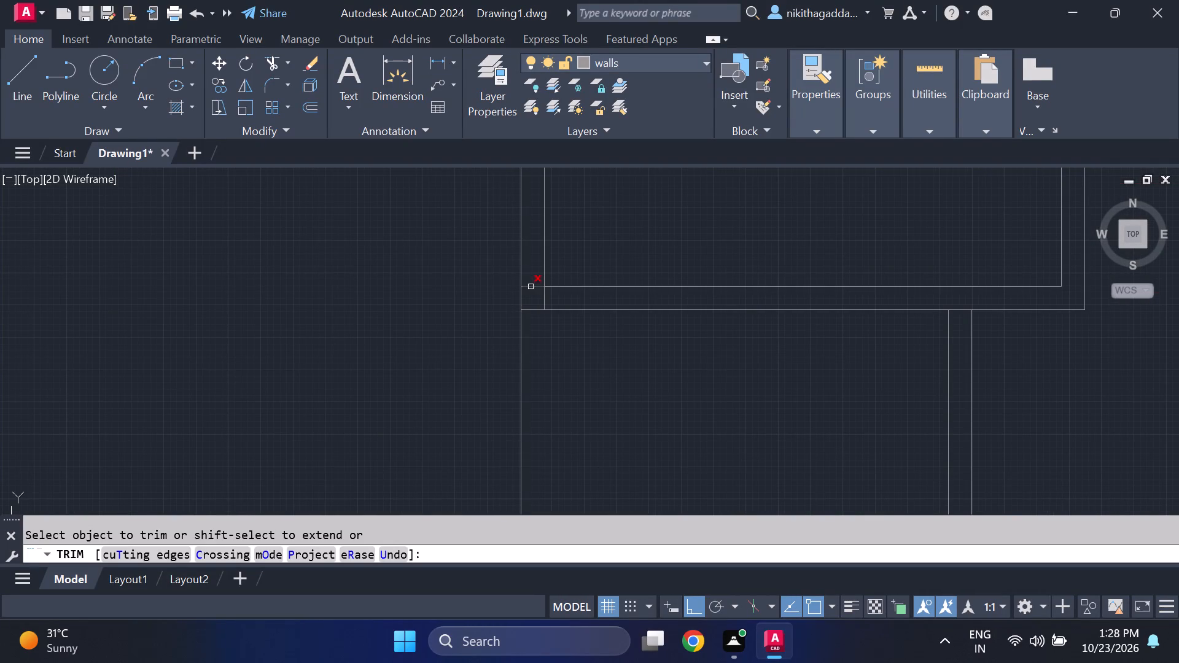
click(531, 287)
middle_drag(520, 342, 372, 393)
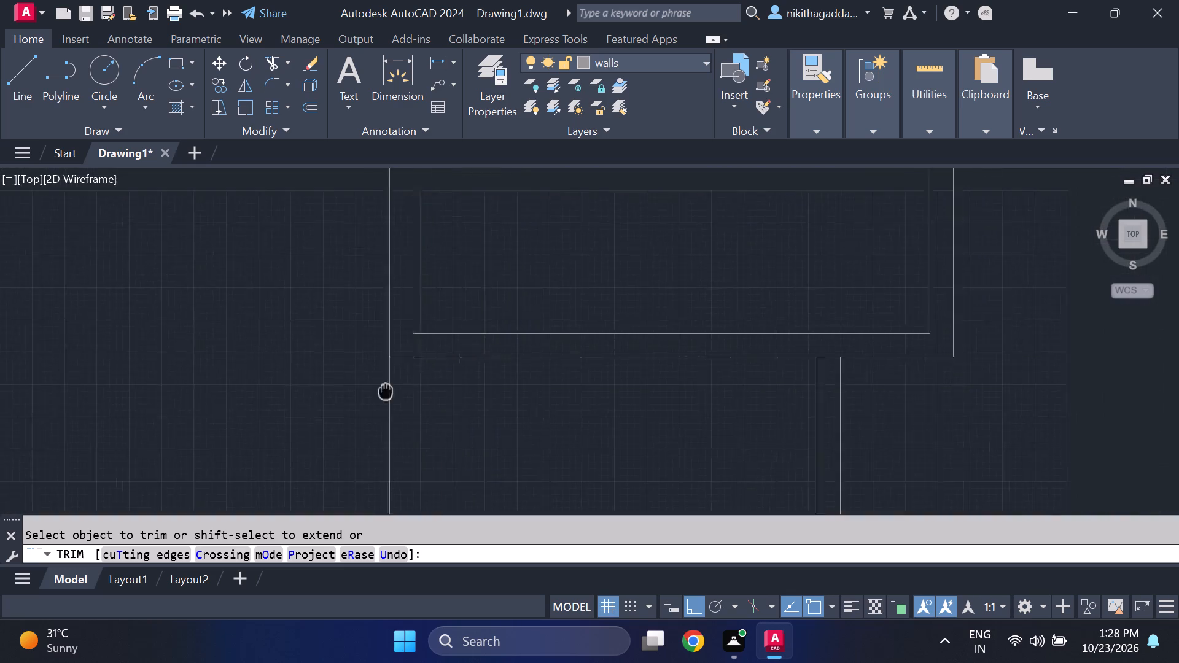
middle_drag(372, 393, 343, 397)
middle_click(342, 397)
scroll(470, 307, down, 2)
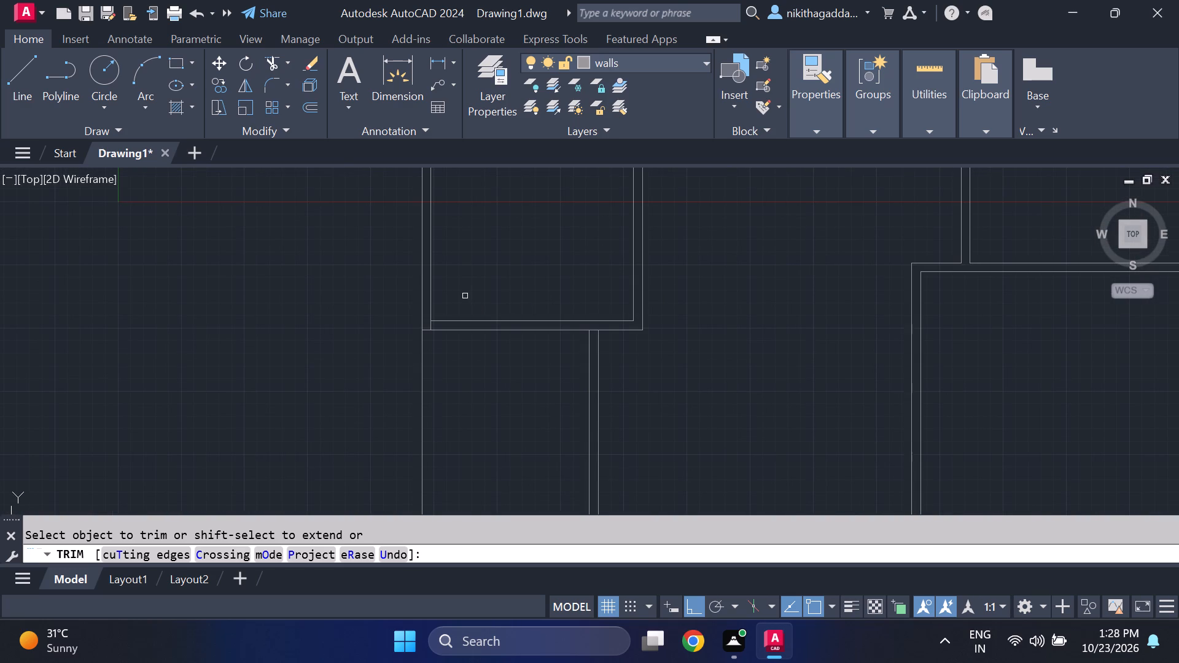
middle_drag(566, 309, 512, 379)
scroll(506, 350, down, 1)
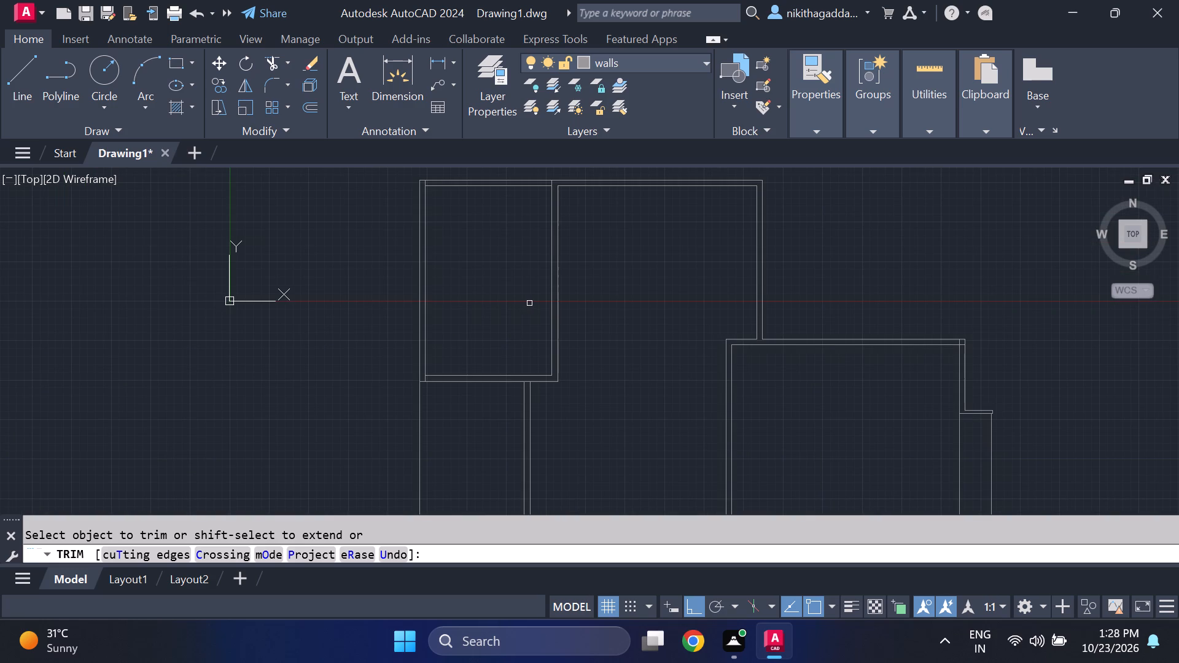
middle_drag(529, 303, 510, 329)
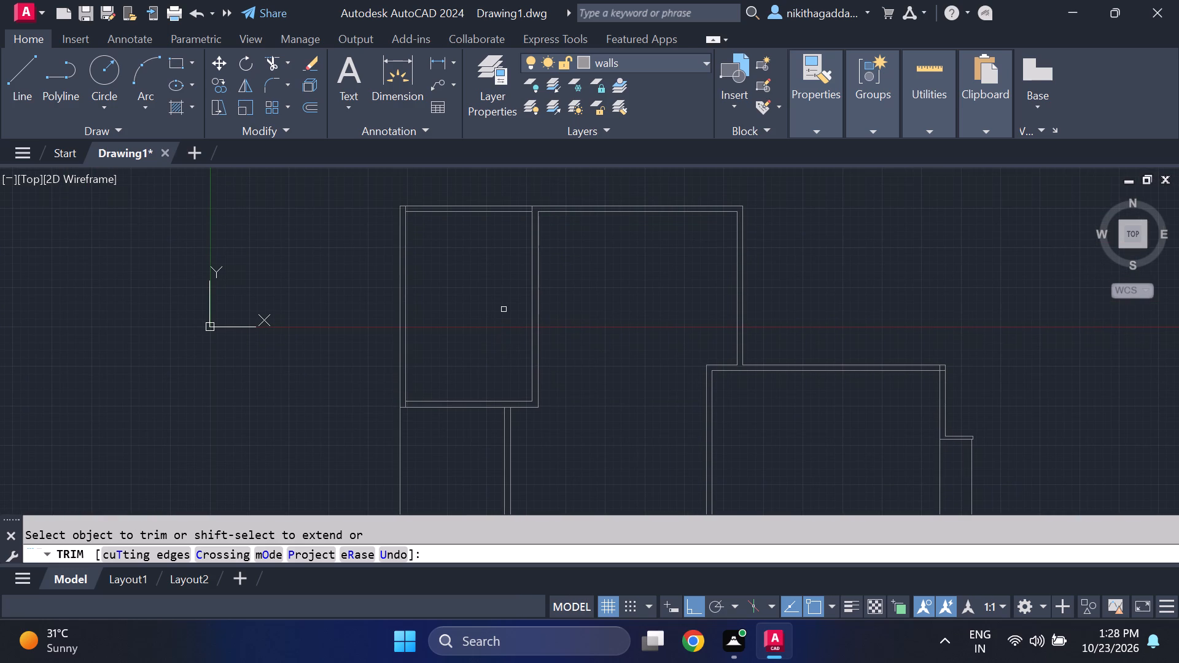
key(Escape)
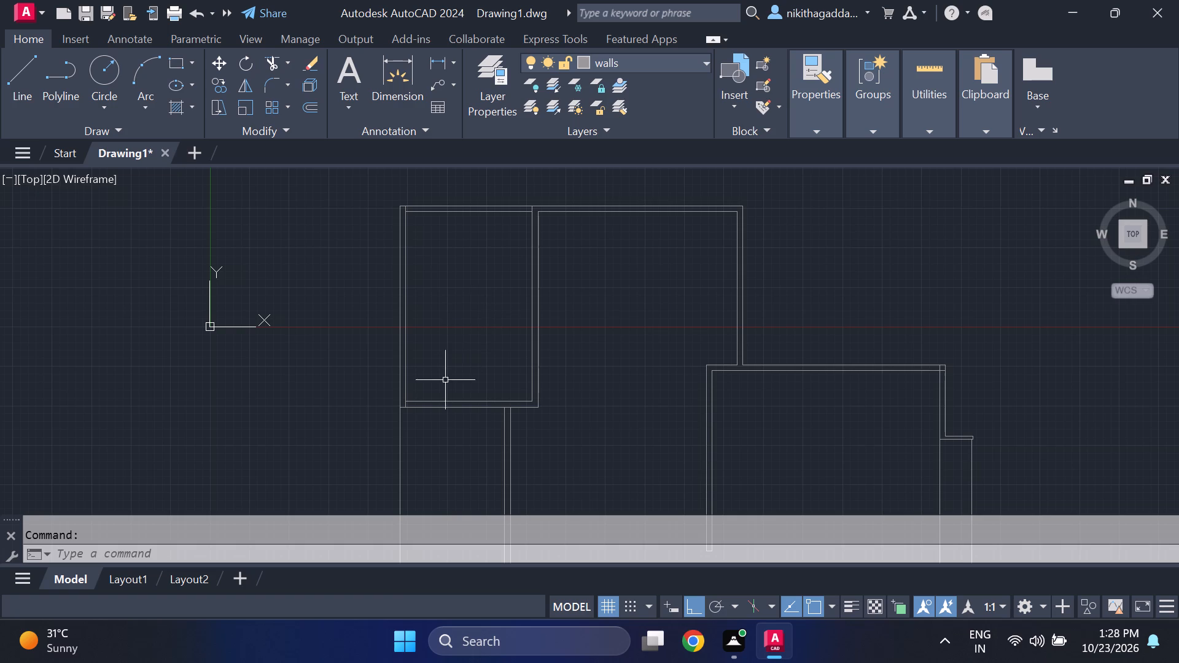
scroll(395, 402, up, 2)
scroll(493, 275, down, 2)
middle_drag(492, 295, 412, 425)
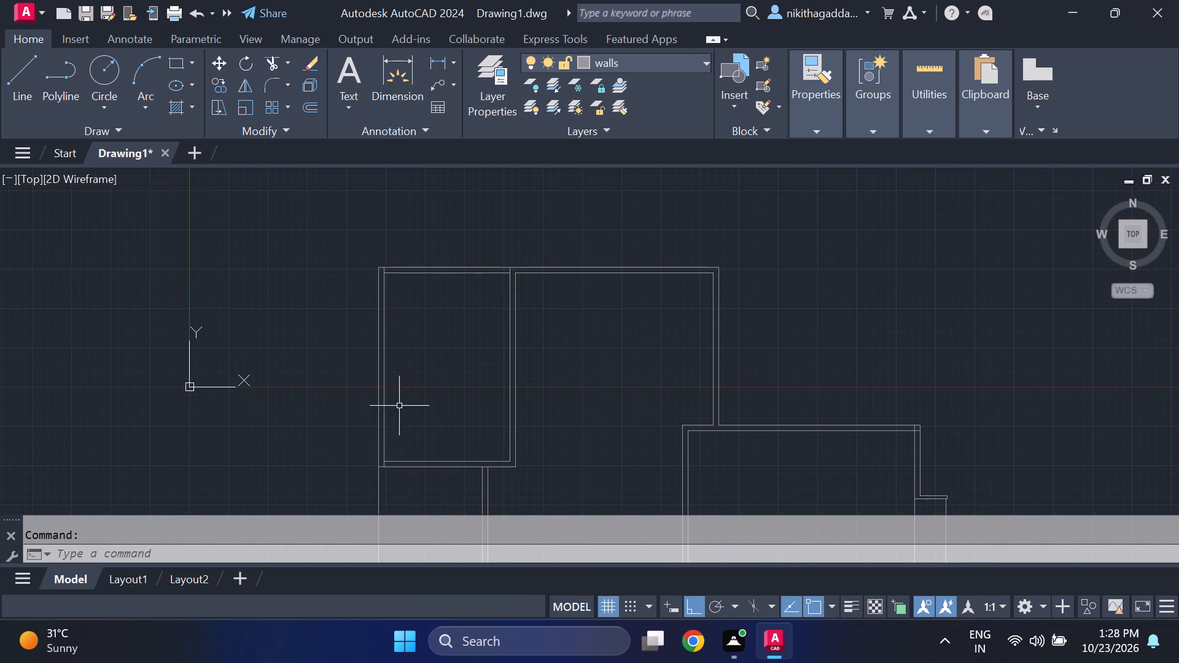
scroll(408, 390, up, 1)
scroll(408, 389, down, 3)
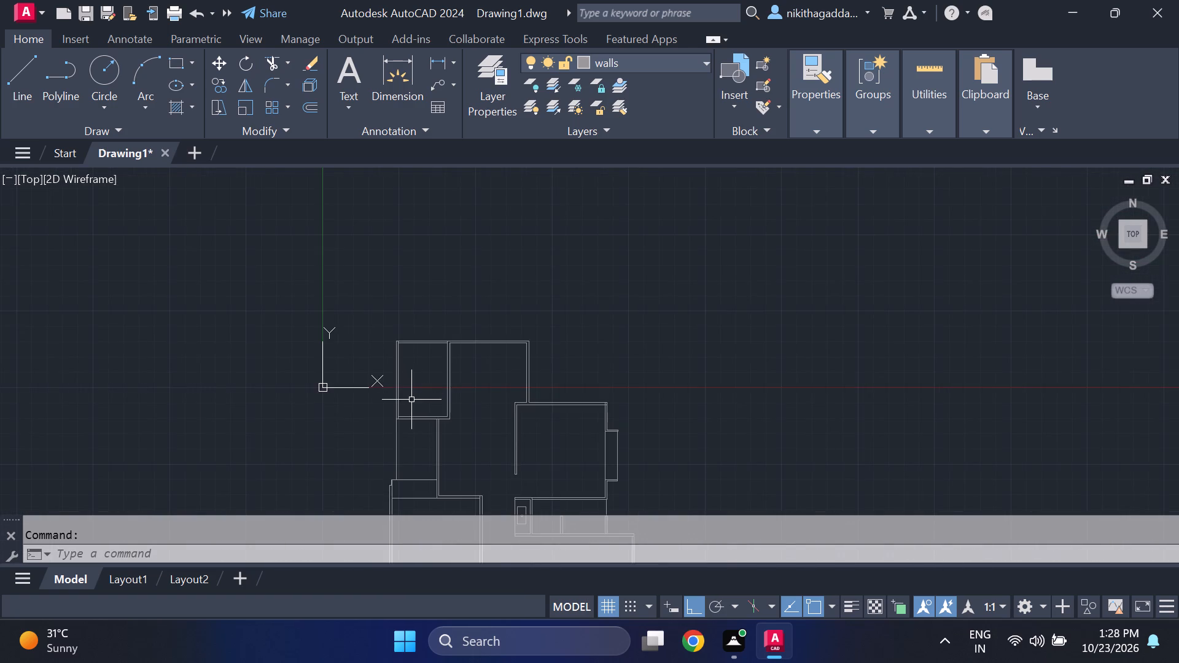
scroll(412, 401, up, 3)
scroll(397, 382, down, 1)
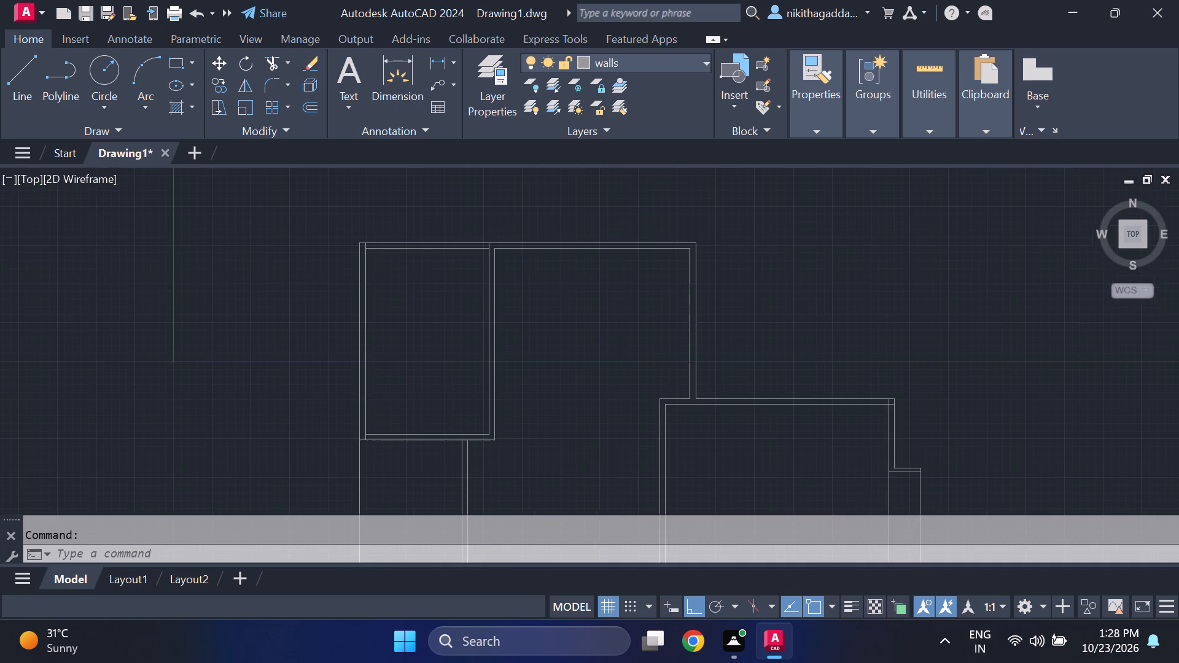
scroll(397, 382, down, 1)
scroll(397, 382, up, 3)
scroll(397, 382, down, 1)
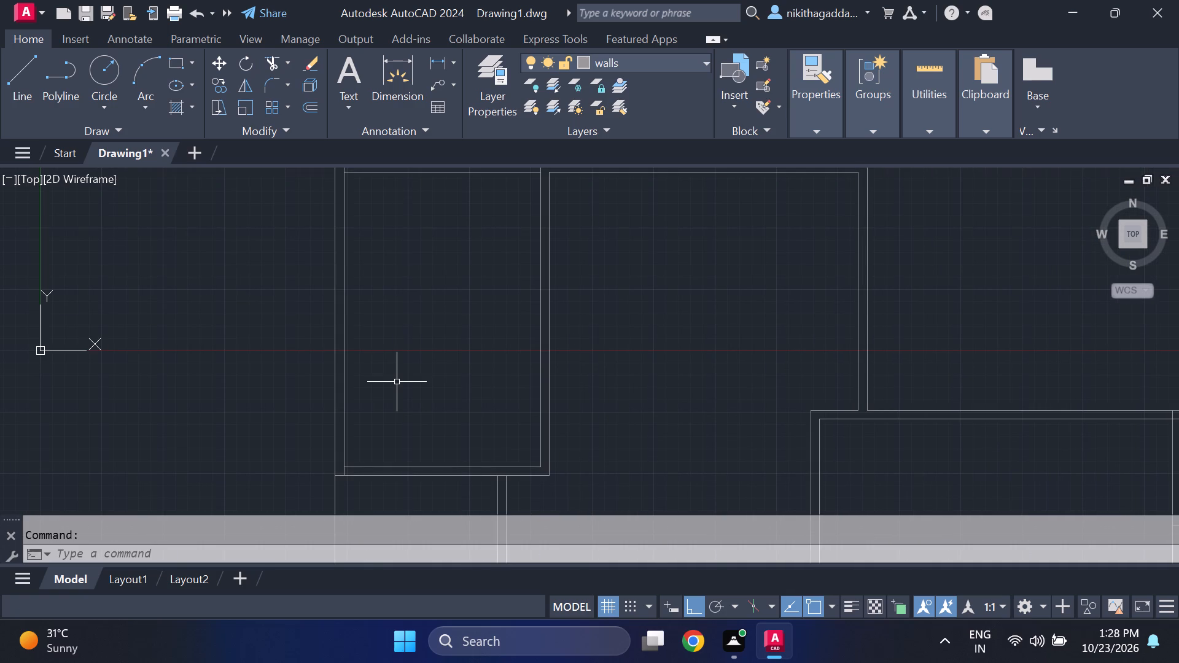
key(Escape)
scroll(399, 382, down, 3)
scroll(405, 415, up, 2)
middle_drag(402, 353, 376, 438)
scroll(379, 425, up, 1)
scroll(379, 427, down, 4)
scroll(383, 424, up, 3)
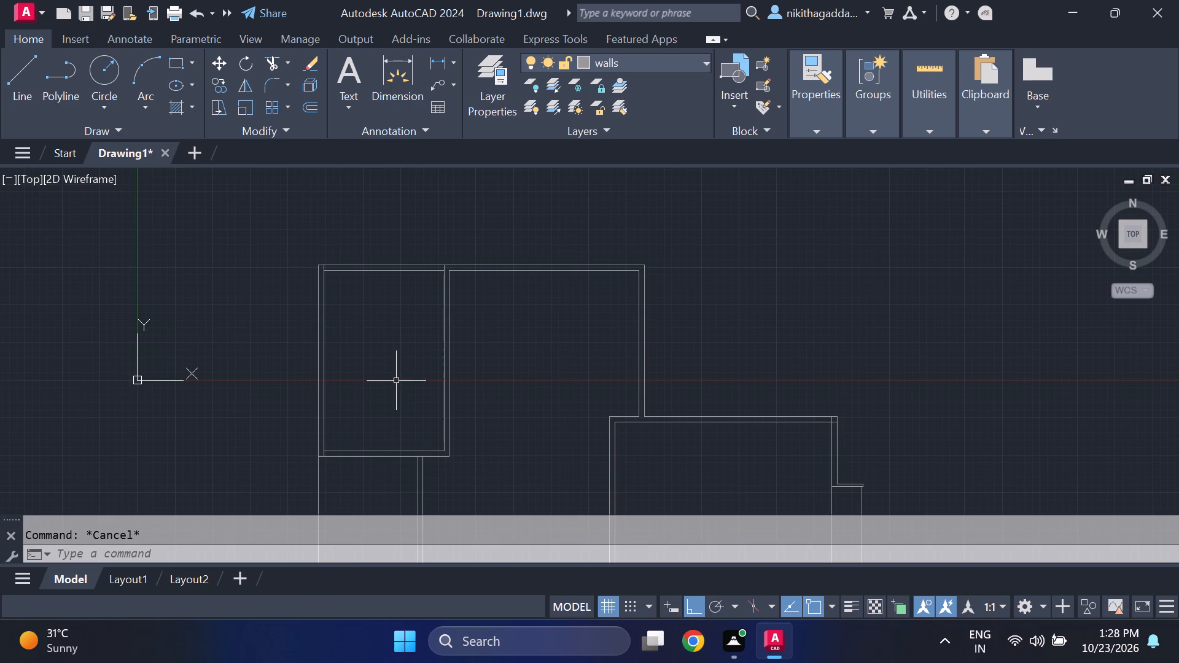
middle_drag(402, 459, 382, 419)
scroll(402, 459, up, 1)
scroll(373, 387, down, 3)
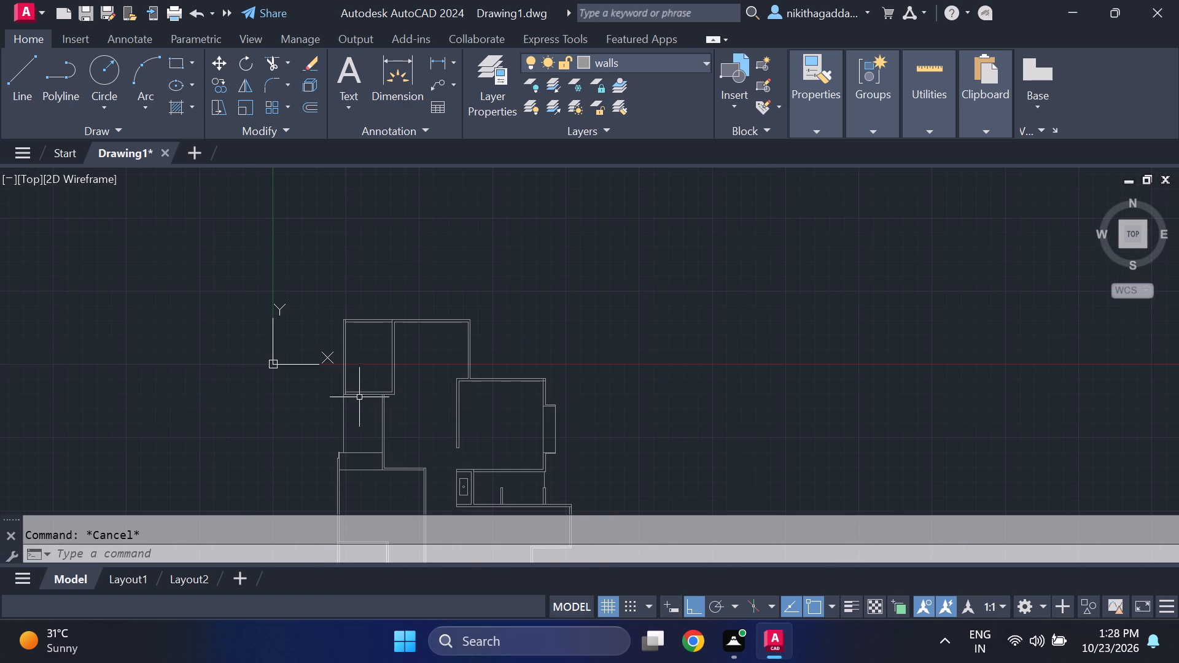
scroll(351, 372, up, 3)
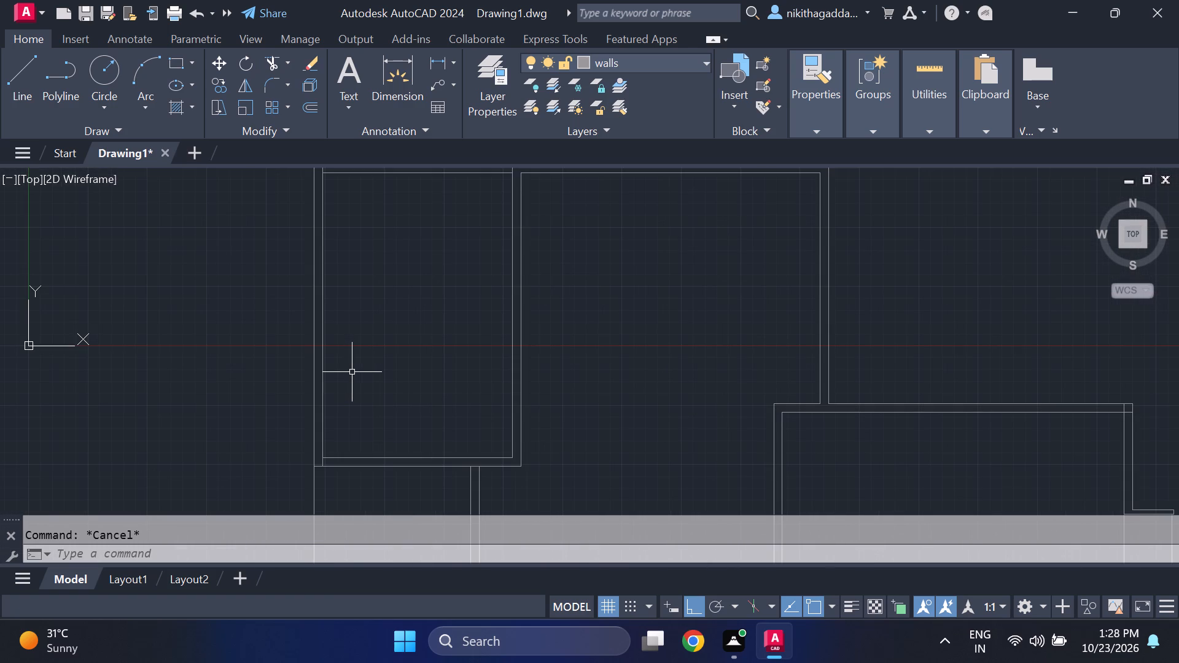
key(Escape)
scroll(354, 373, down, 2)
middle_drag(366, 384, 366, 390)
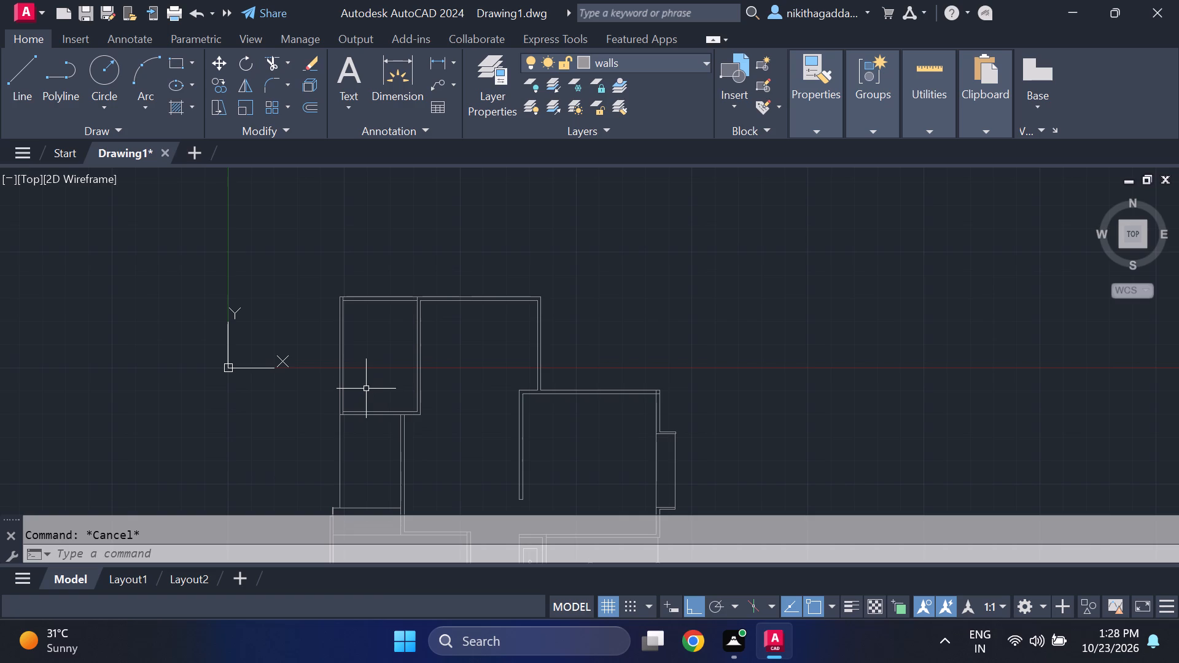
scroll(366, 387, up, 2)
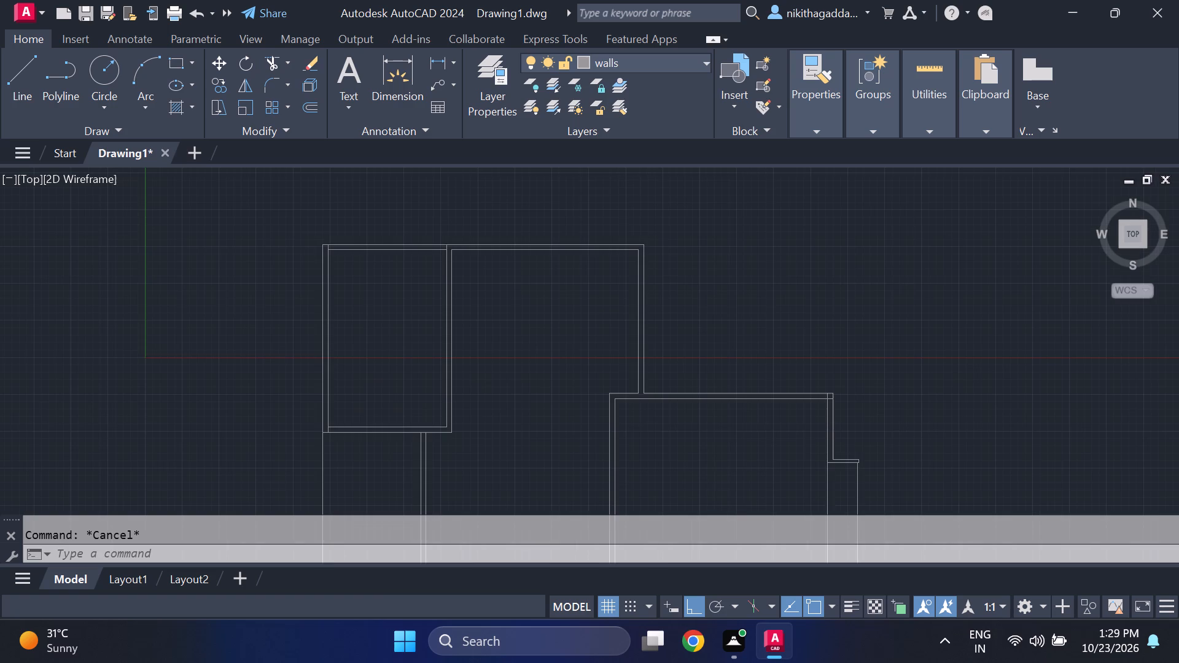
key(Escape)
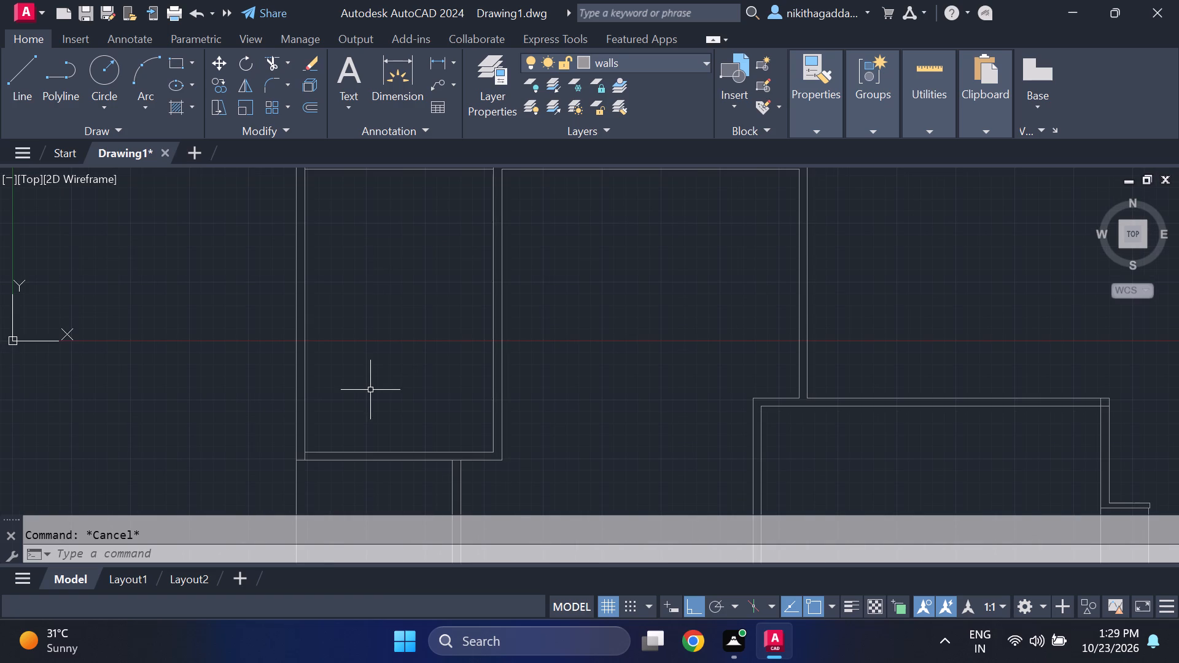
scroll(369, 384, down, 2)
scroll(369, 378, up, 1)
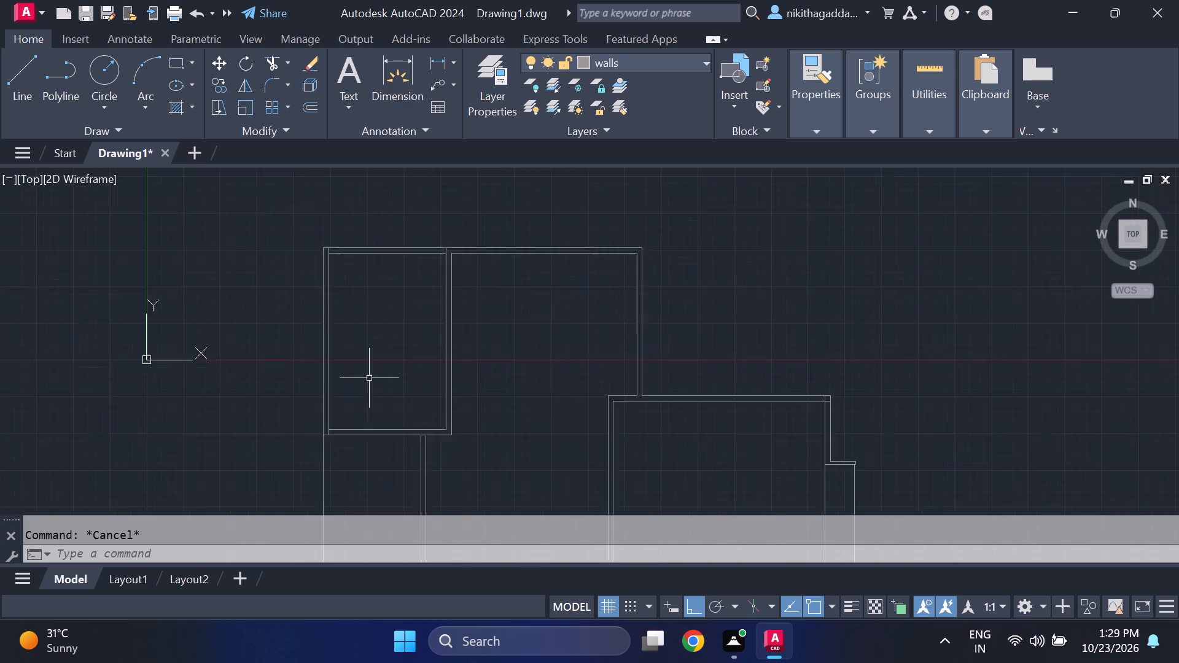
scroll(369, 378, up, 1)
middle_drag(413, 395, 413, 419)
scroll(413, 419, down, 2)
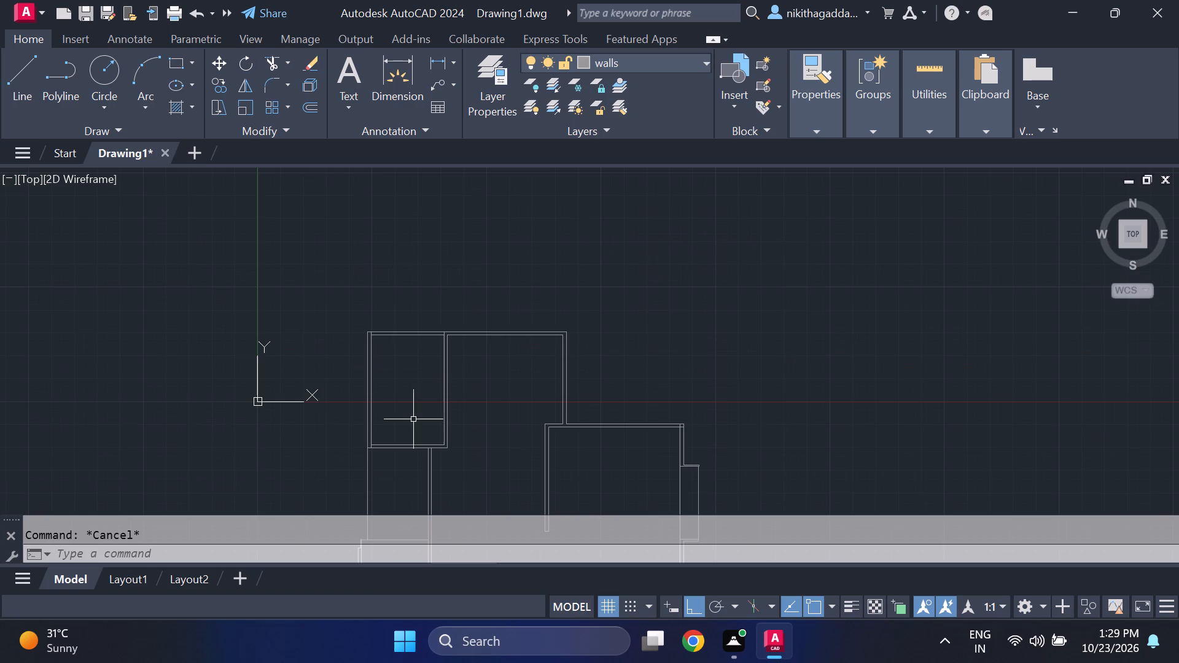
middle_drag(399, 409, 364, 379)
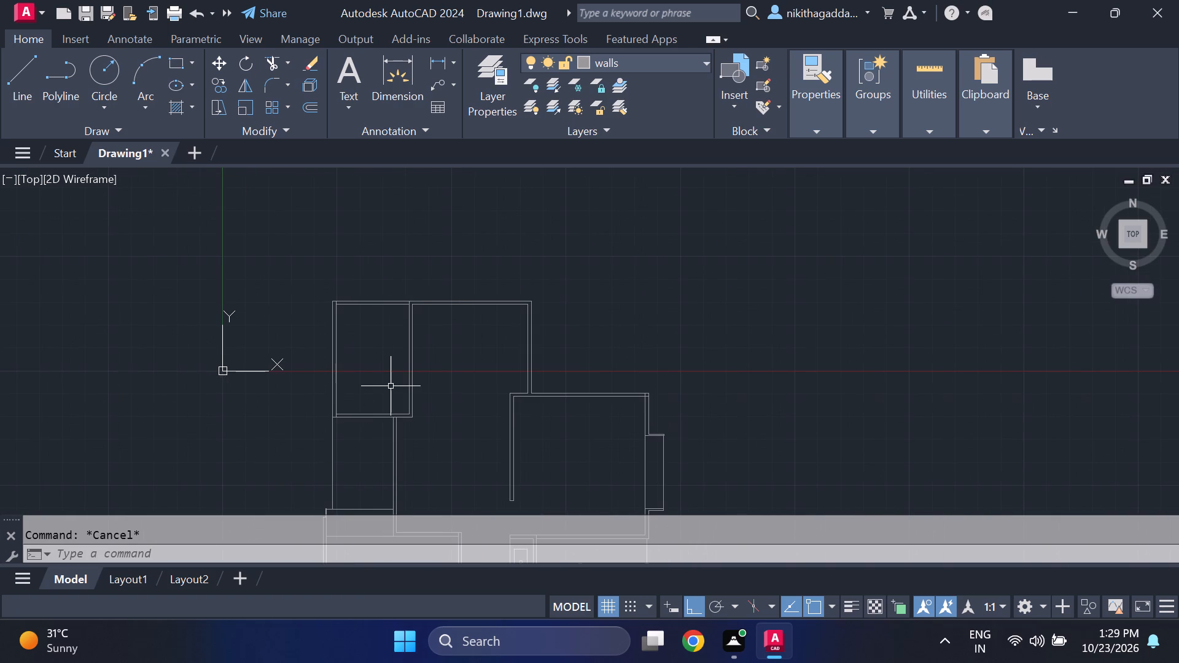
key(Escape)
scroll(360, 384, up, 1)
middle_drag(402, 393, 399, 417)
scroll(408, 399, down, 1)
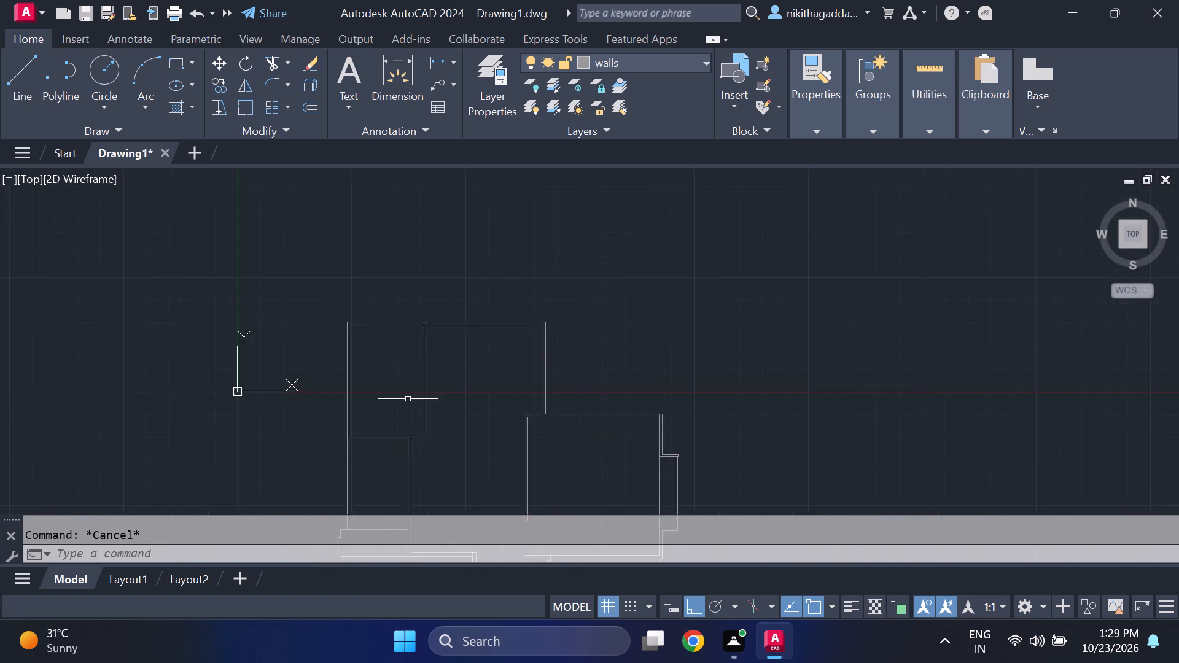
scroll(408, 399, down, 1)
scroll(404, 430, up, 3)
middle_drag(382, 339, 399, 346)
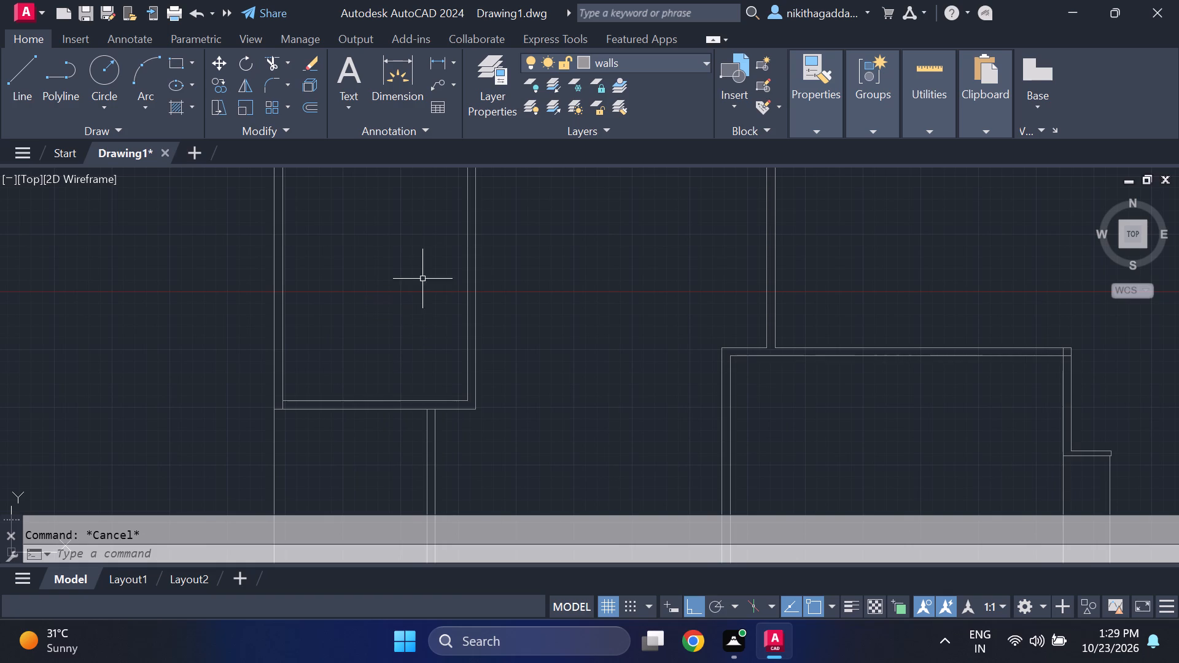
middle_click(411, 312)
Look over the floor plan from the top rooms down to the central and lower rooms, checking the wall junctions.
scroll(415, 318, down, 2)
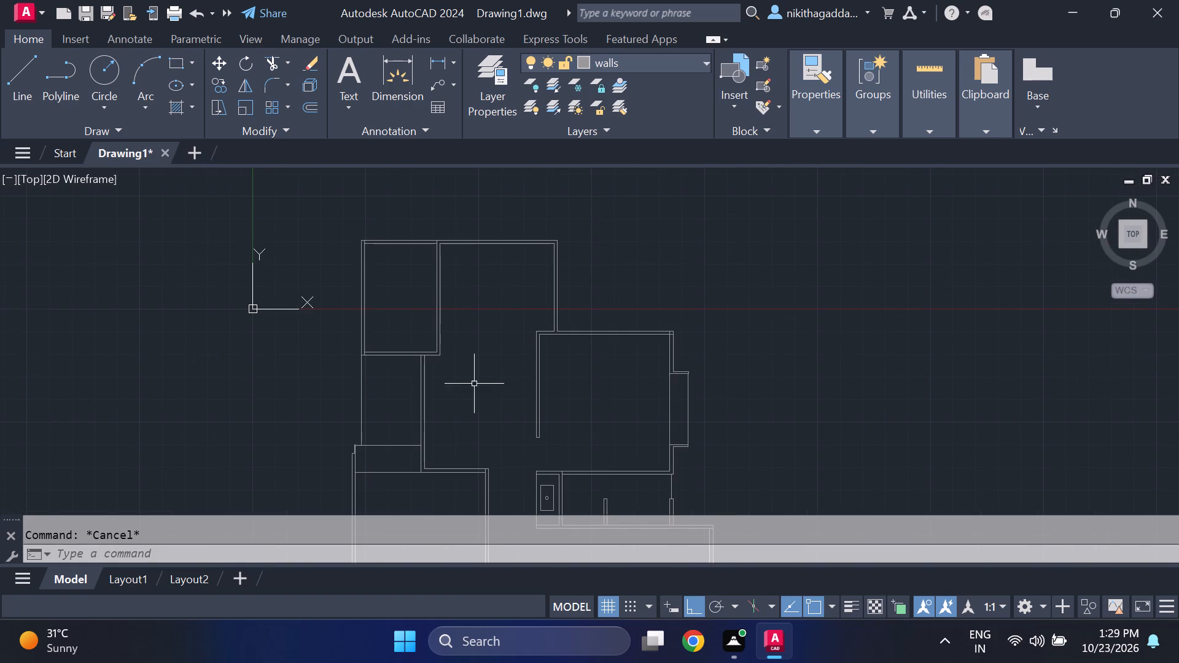
middle_drag(484, 395, 497, 419)
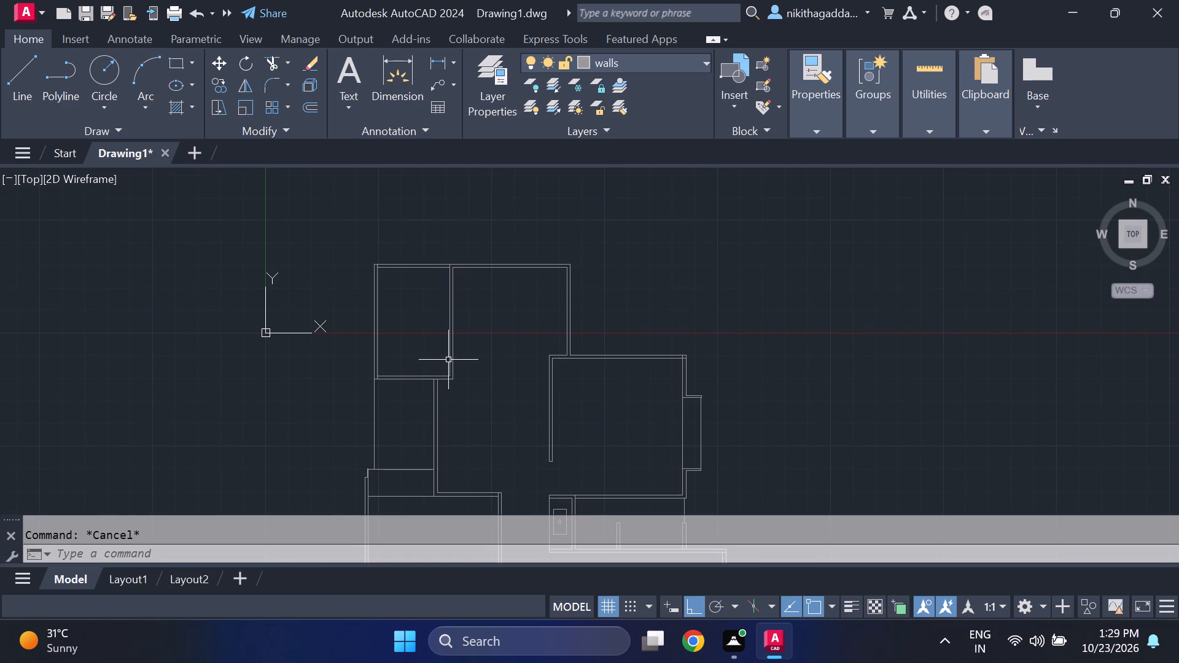
scroll(454, 389, up, 1)
middle_click(462, 423)
middle_drag(452, 417, 432, 373)
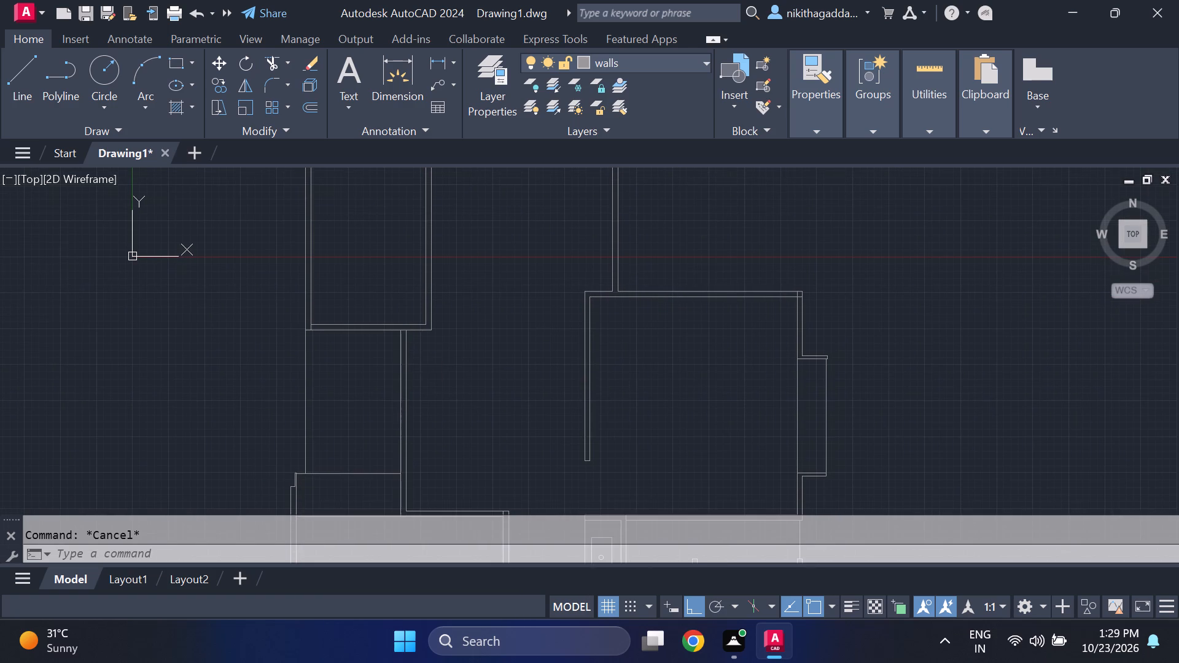
middle_drag(457, 367, 500, 442)
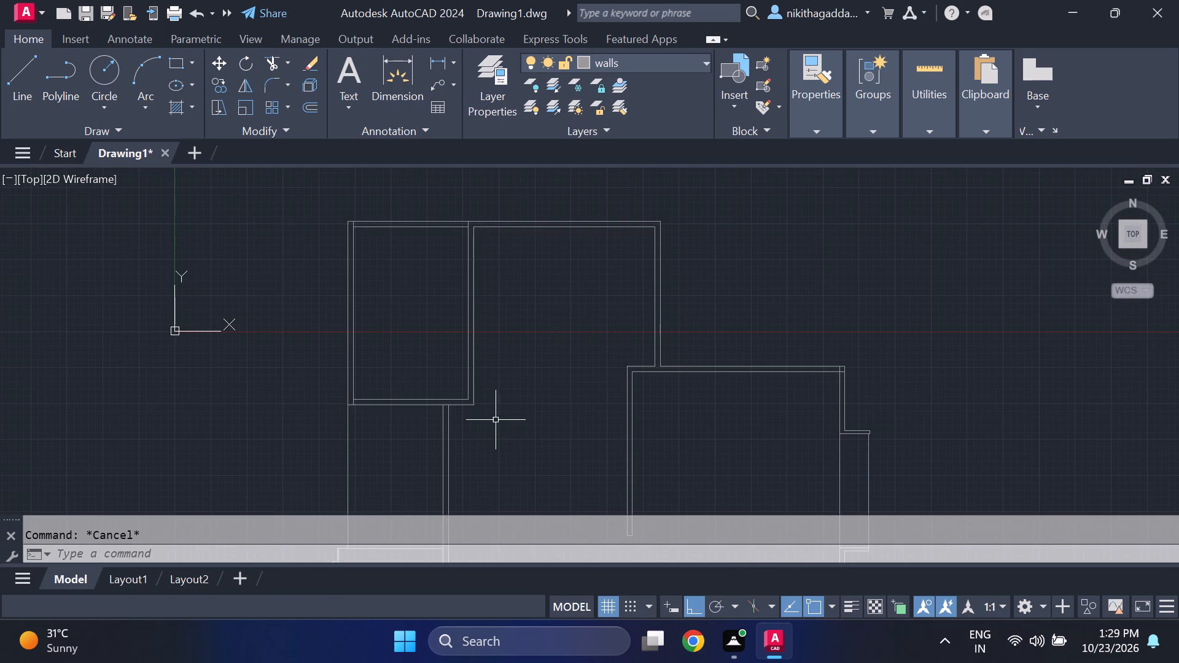
middle_drag(489, 422, 477, 424)
scroll(438, 407, down, 3)
scroll(443, 427, up, 4)
scroll(438, 443, down, 1)
middle_drag(440, 435, 430, 417)
scroll(437, 372, down, 3)
scroll(433, 406, up, 4)
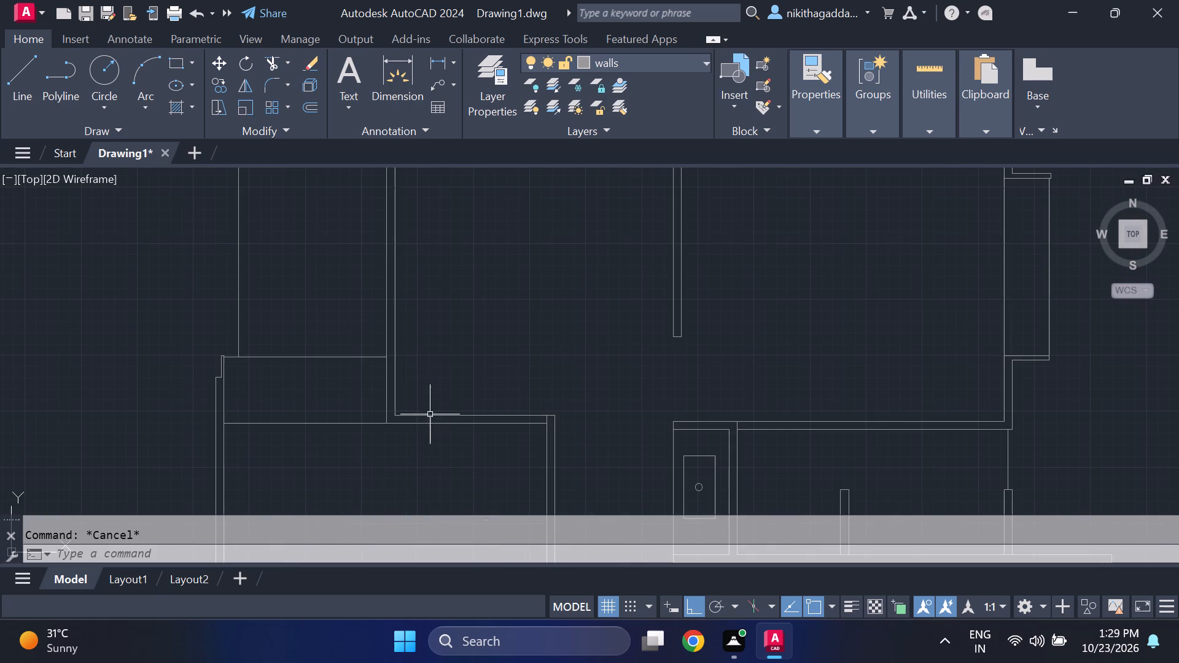
scroll(406, 429, down, 2)
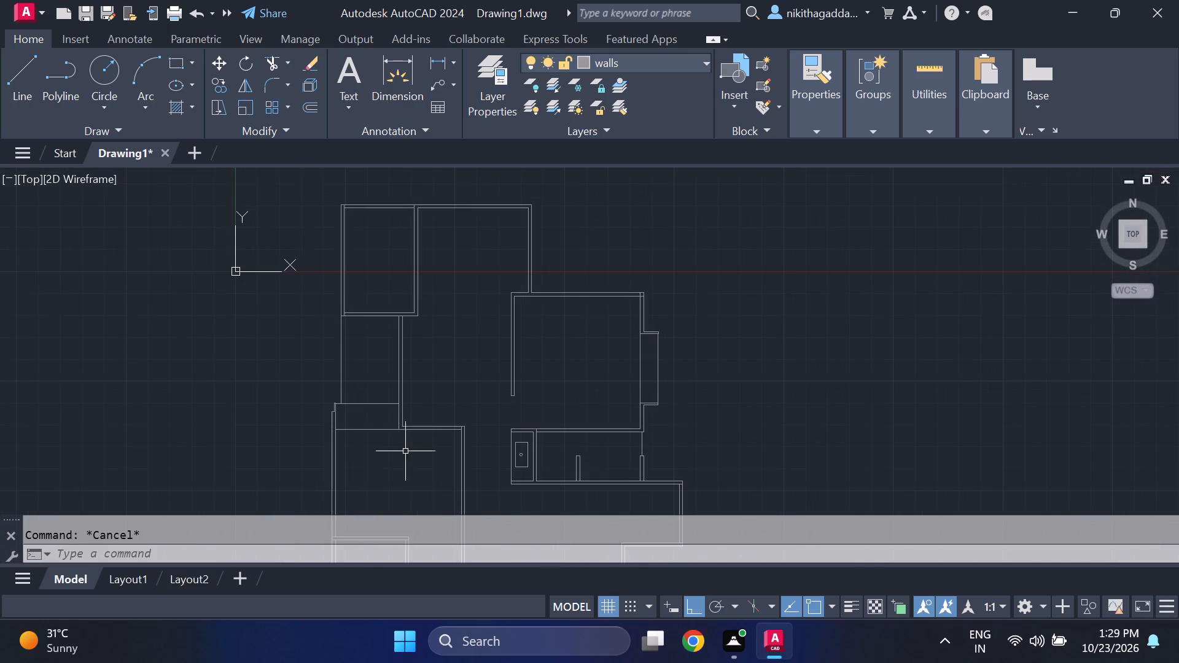
middle_drag(412, 460, 413, 368)
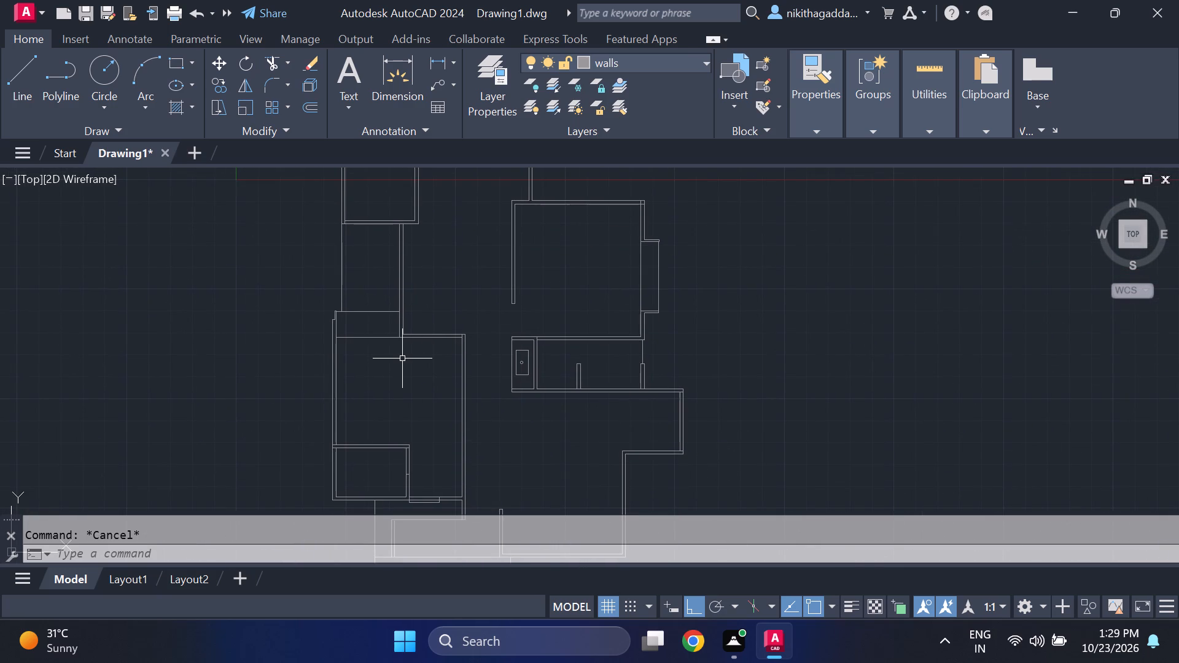
middle_drag(402, 373, 404, 384)
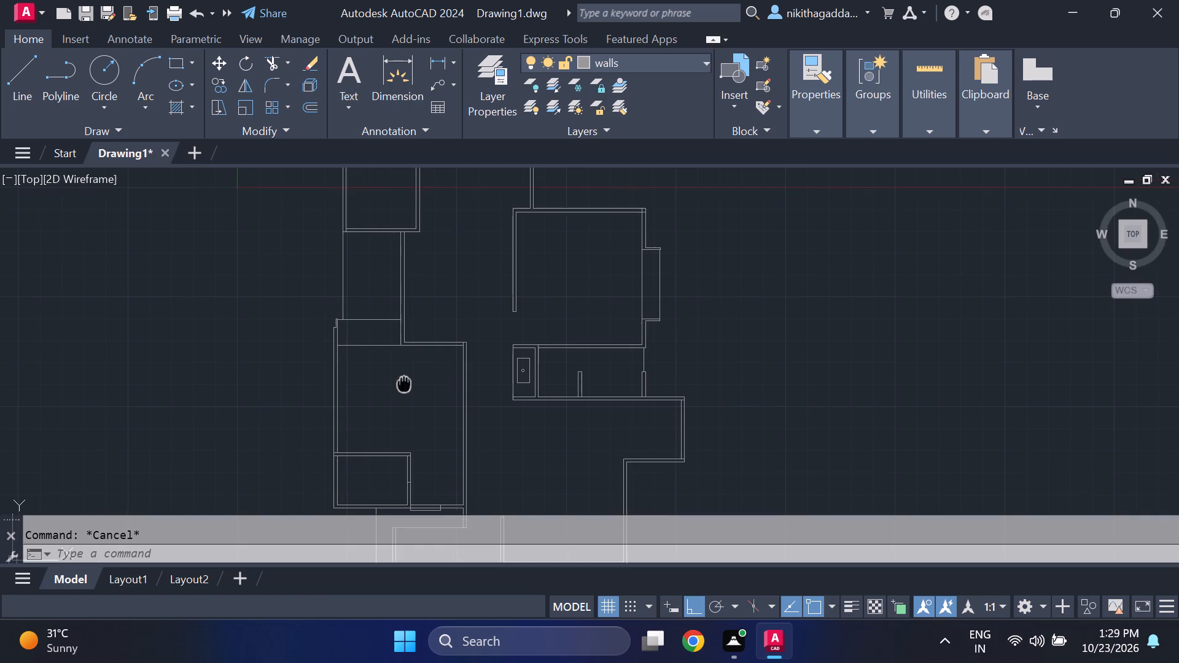
Examine the floor plan's left-hand rooms and the small lower-left room, checking how their walls meet.
middle_drag(404, 384, 428, 443)
scroll(419, 421, up, 2)
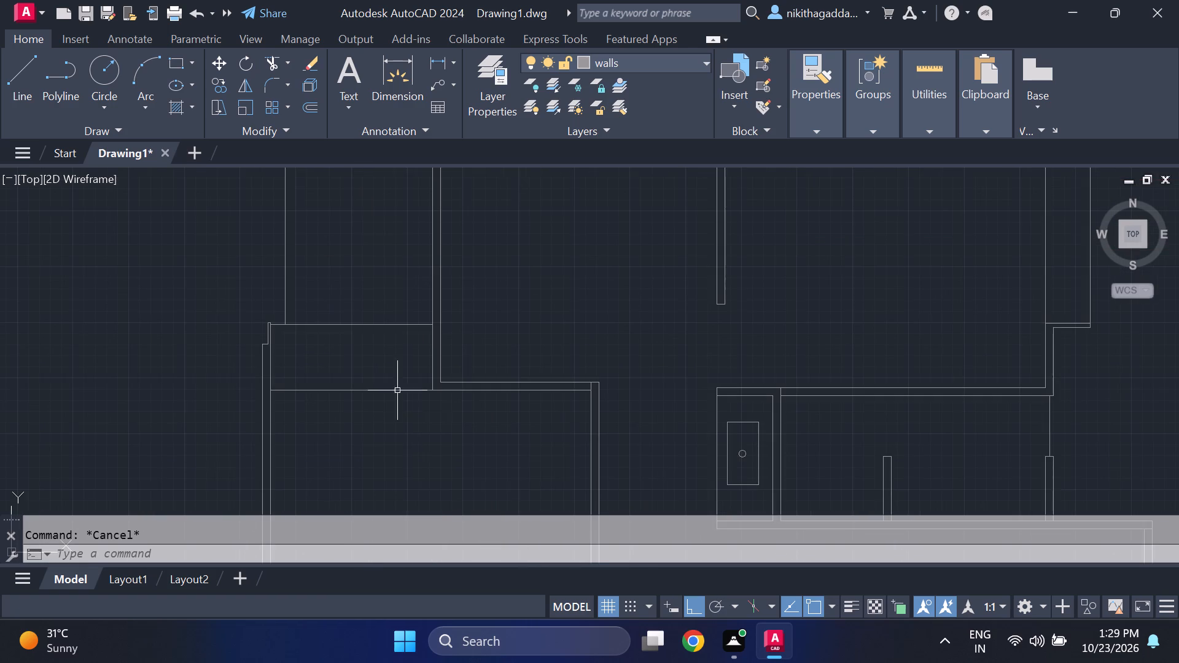
scroll(376, 326, down, 3)
middle_drag(478, 353, 469, 384)
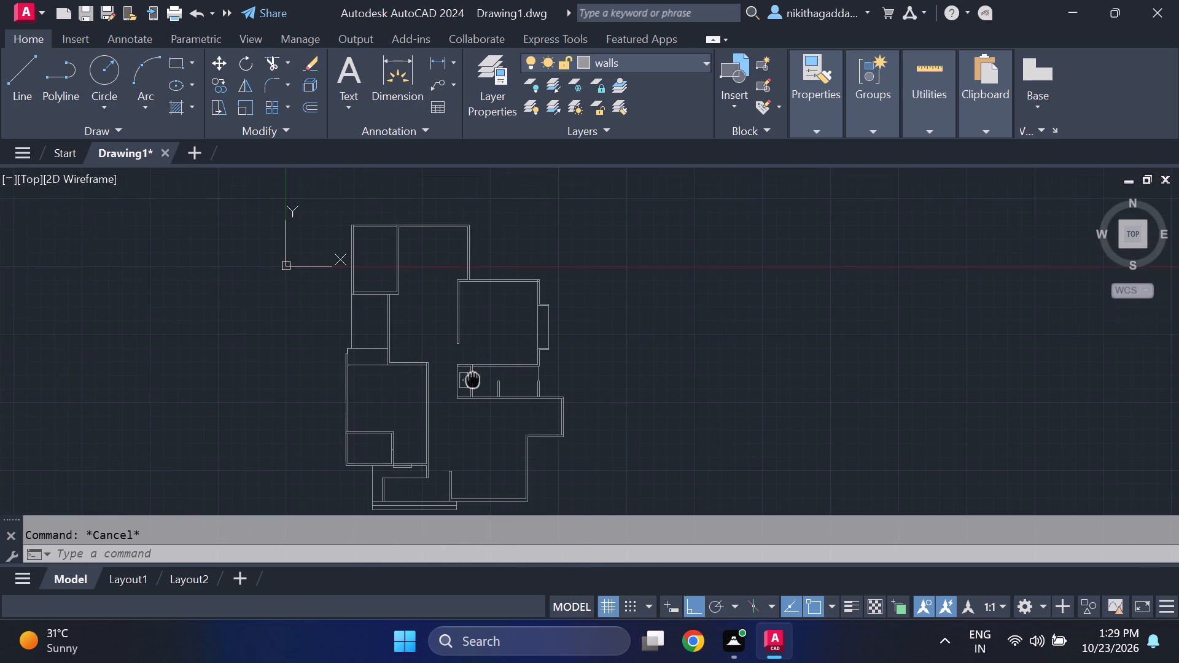
middle_drag(469, 384, 467, 387)
scroll(457, 370, up, 1)
scroll(457, 370, down, 4)
scroll(423, 372, up, 5)
scroll(475, 395, down, 4)
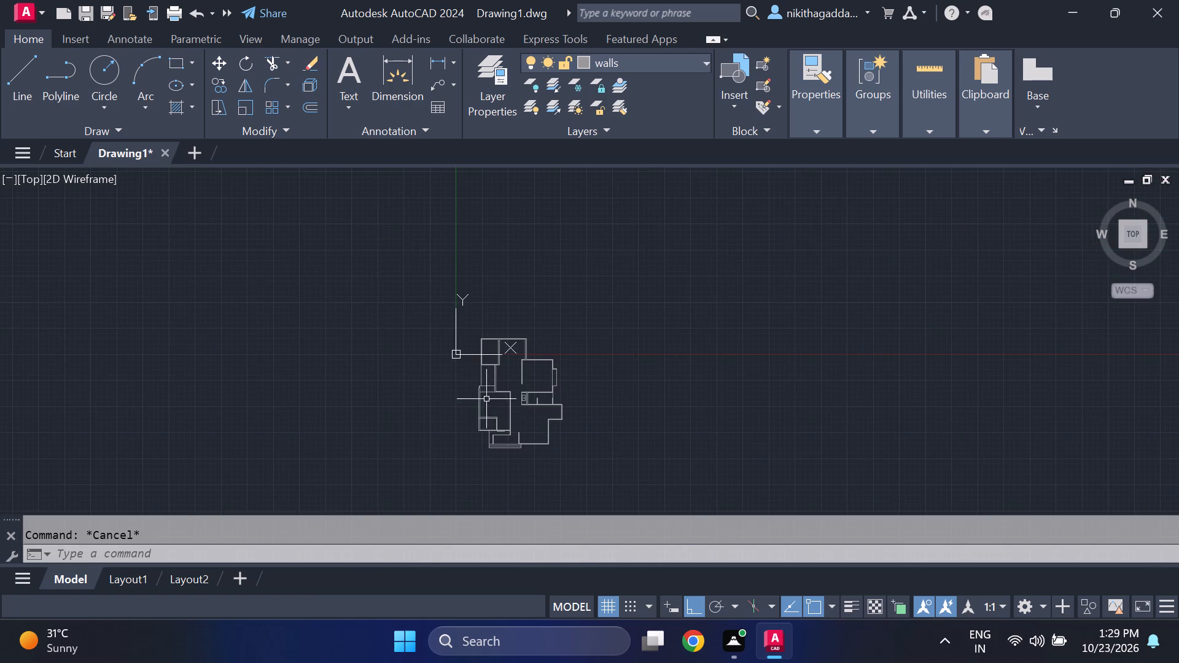
scroll(498, 402, up, 4)
scroll(522, 403, down, 4)
scroll(533, 422, up, 4)
middle_drag(480, 369, 479, 369)
scroll(480, 369, up, 1)
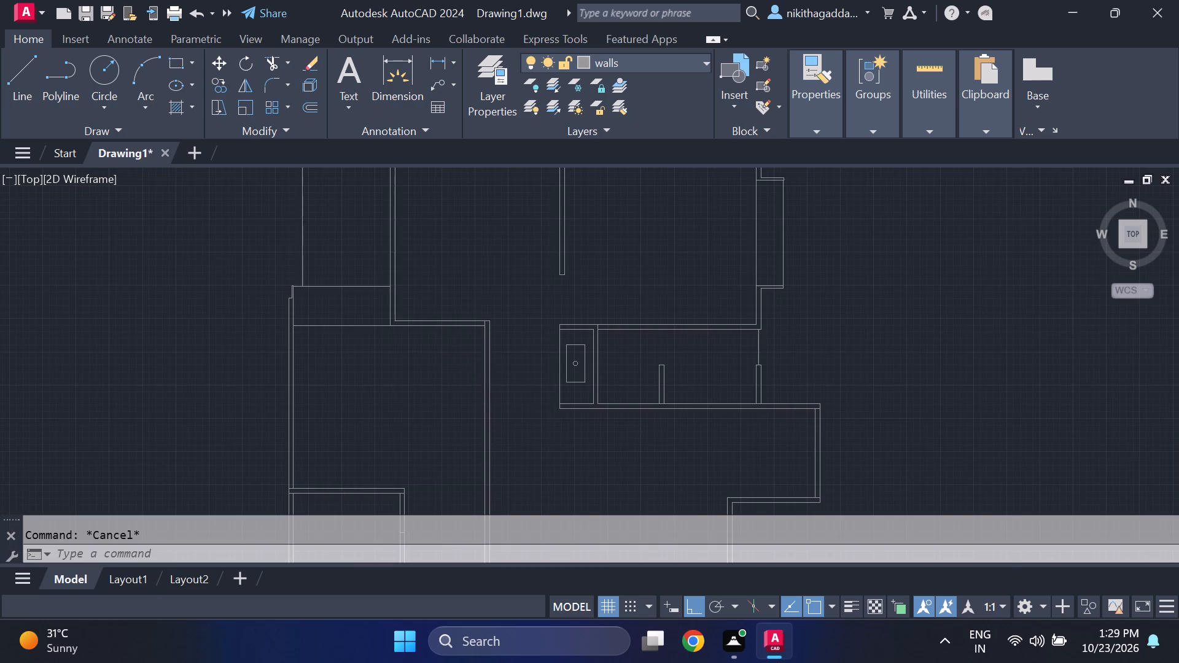
middle_drag(479, 369, 473, 427)
scroll(477, 406, down, 4)
scroll(461, 381, up, 4)
scroll(491, 387, down, 4)
scroll(526, 367, up, 2)
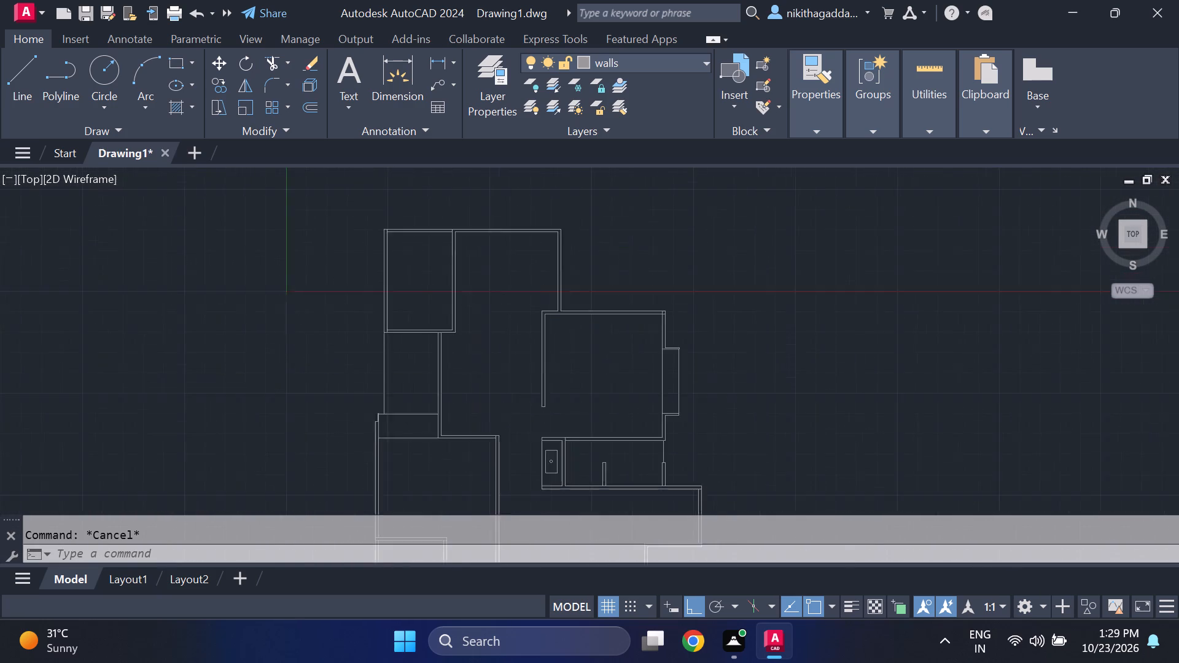
scroll(526, 368, up, 1)
scroll(533, 398, down, 3)
middle_drag(505, 456, 467, 373)
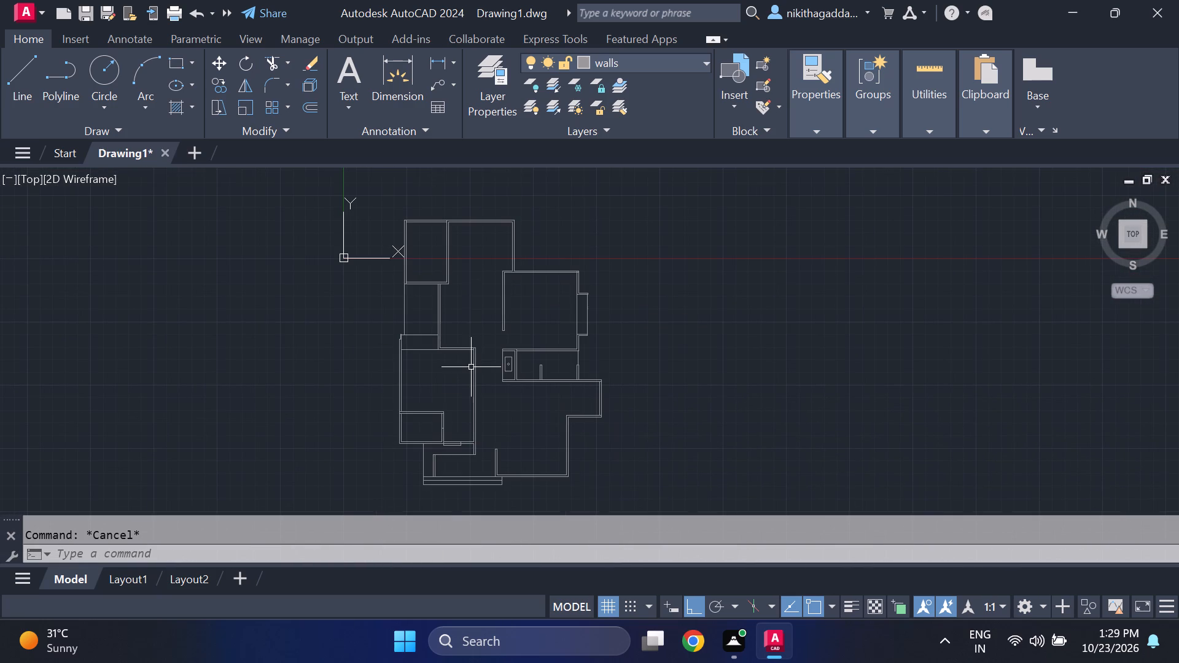
scroll(459, 356, up, 2)
scroll(457, 348, down, 2)
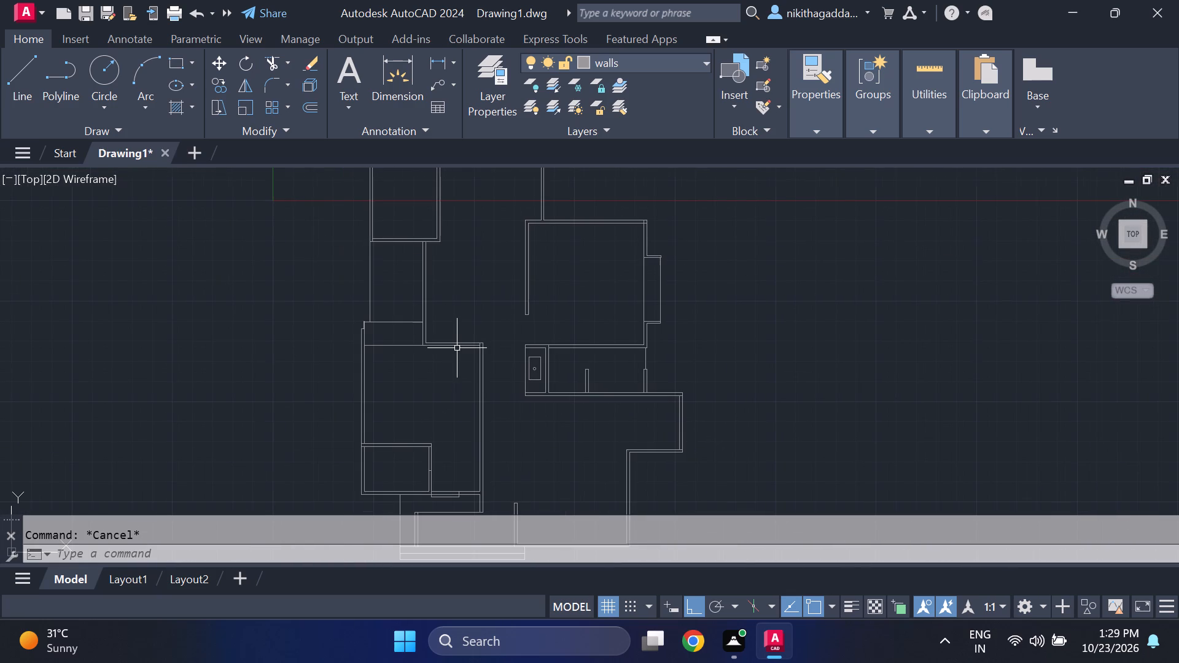
scroll(430, 423, up, 3)
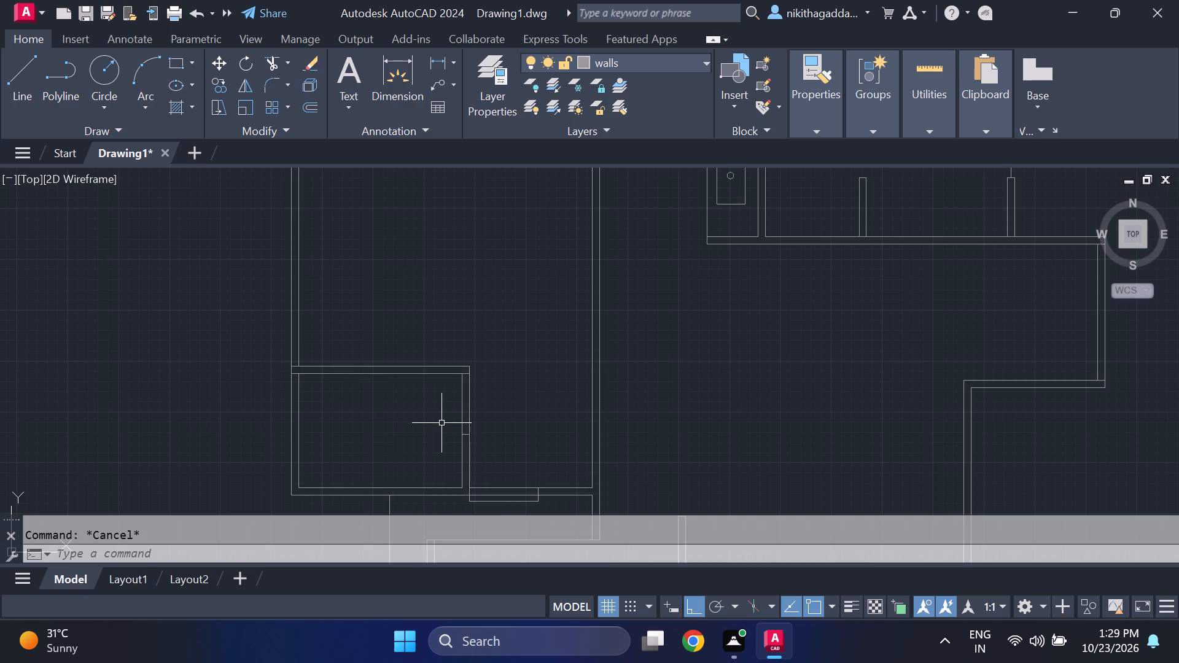
scroll(440, 417, up, 2)
scroll(457, 430, down, 3)
middle_drag(451, 454, 402, 437)
scroll(423, 455, up, 1)
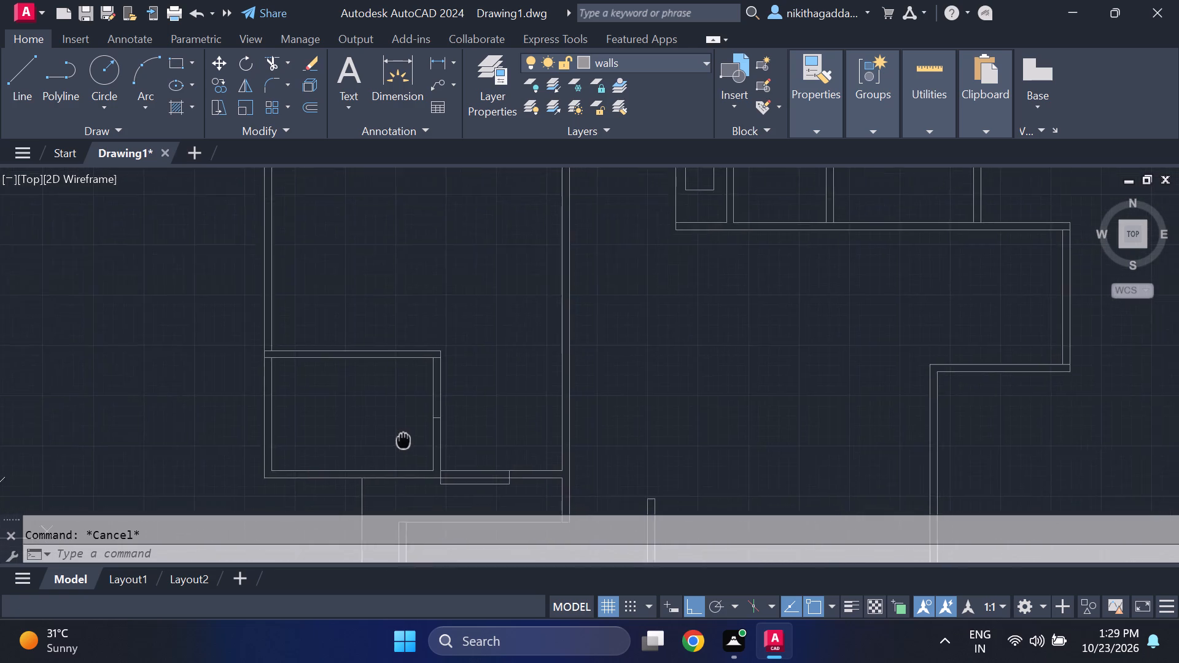
middle_drag(402, 437, 408, 397)
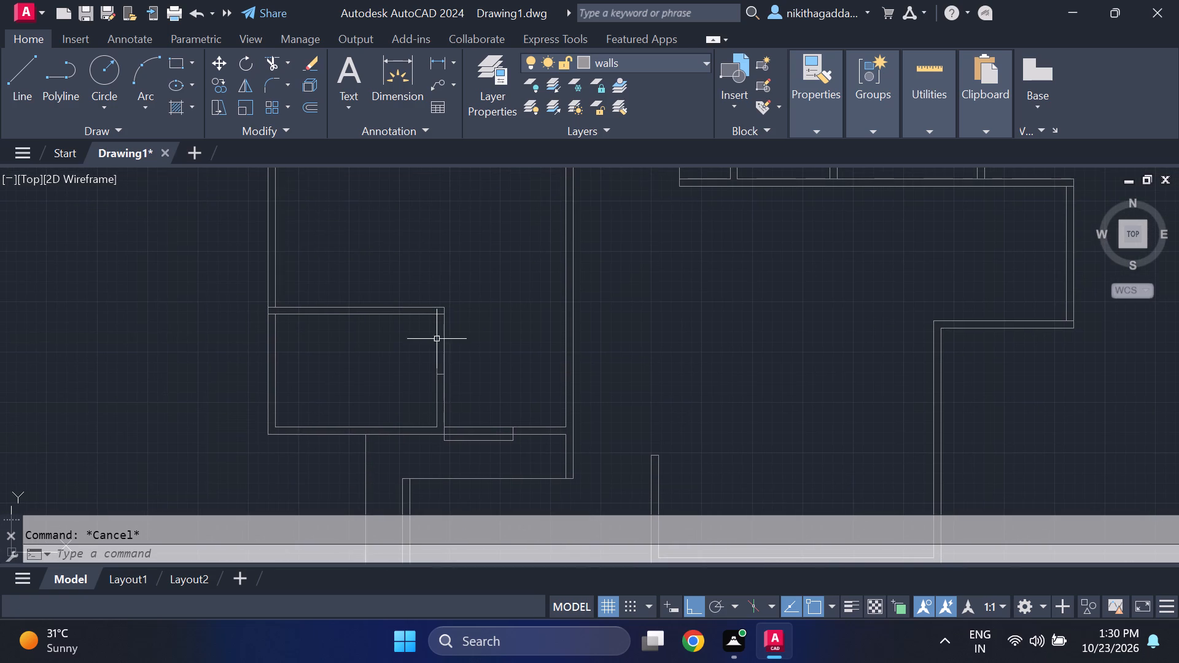
middle_drag(436, 347, 477, 459)
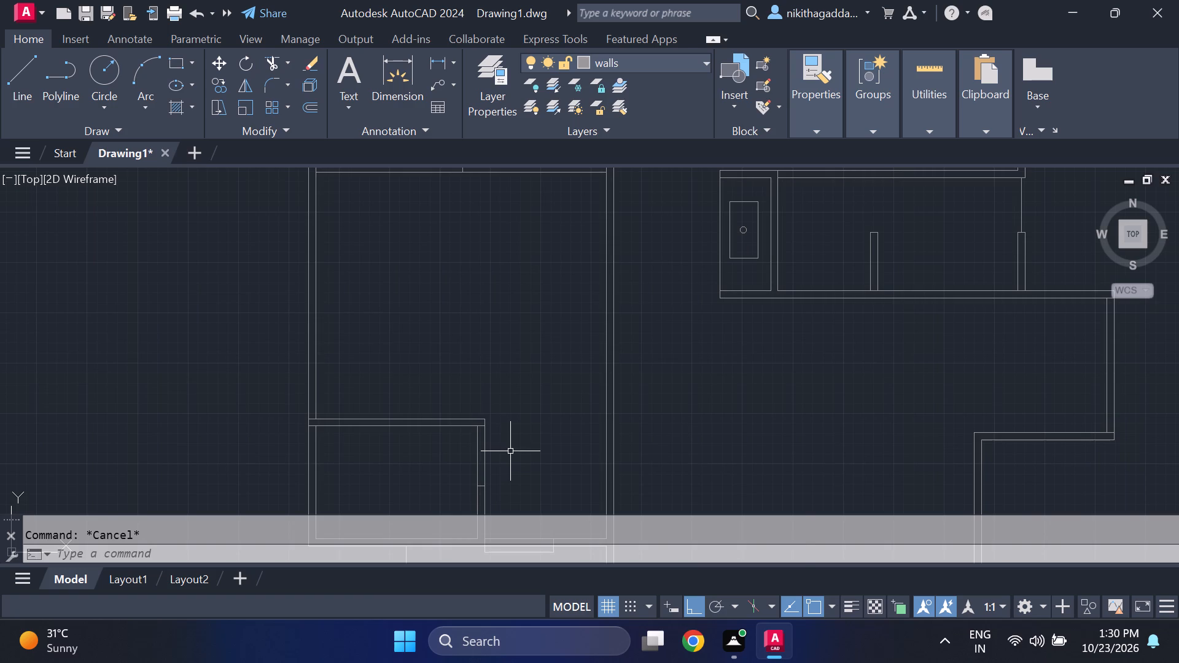
Review the whole floor plan, from the lower entrance area and central rooms up to the top rooms.
scroll(510, 451, down, 2)
middle_click(602, 474)
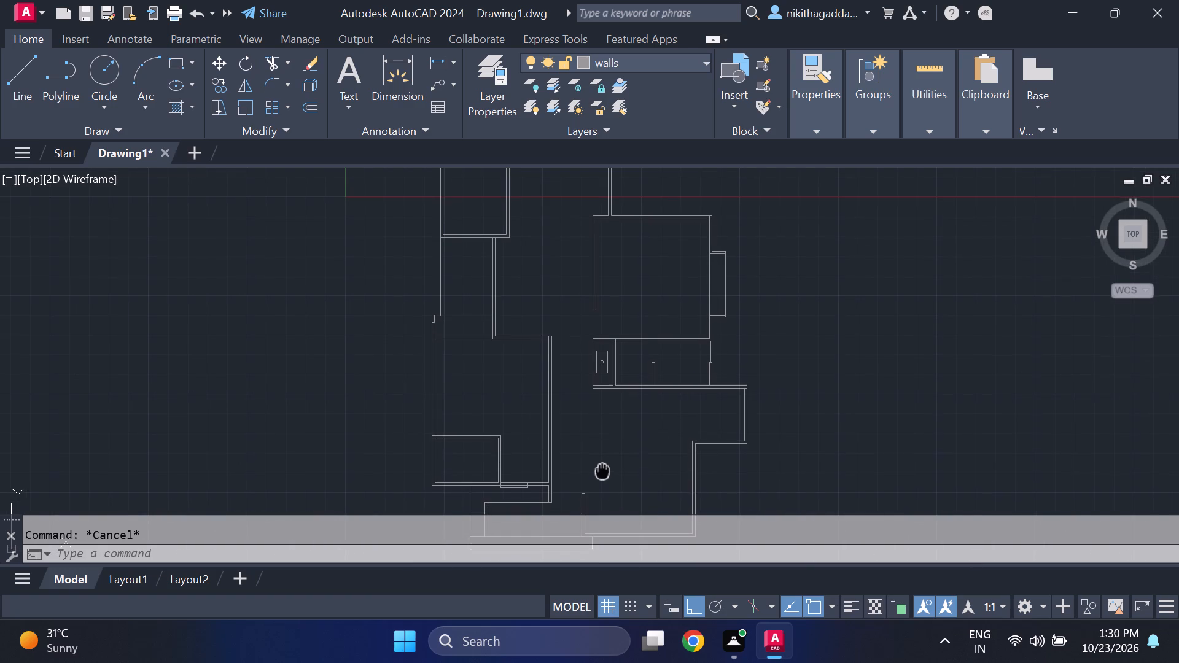
middle_drag(602, 471, 608, 443)
middle_drag(608, 409, 602, 398)
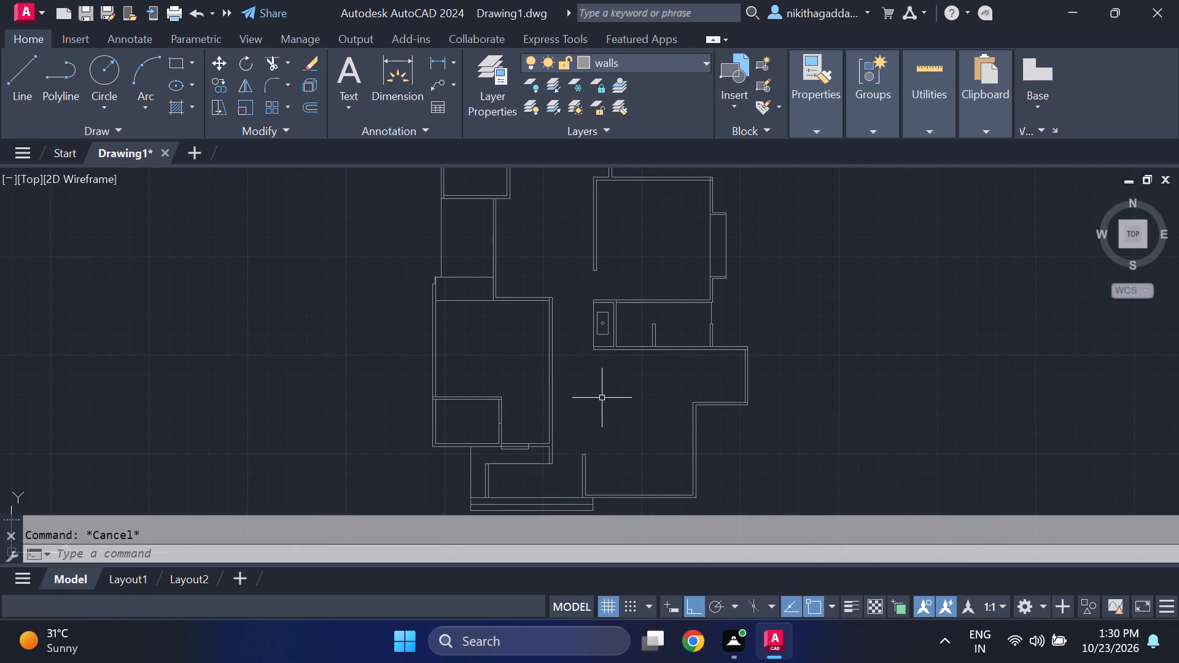
middle_drag(582, 372, 570, 425)
scroll(570, 425, up, 1)
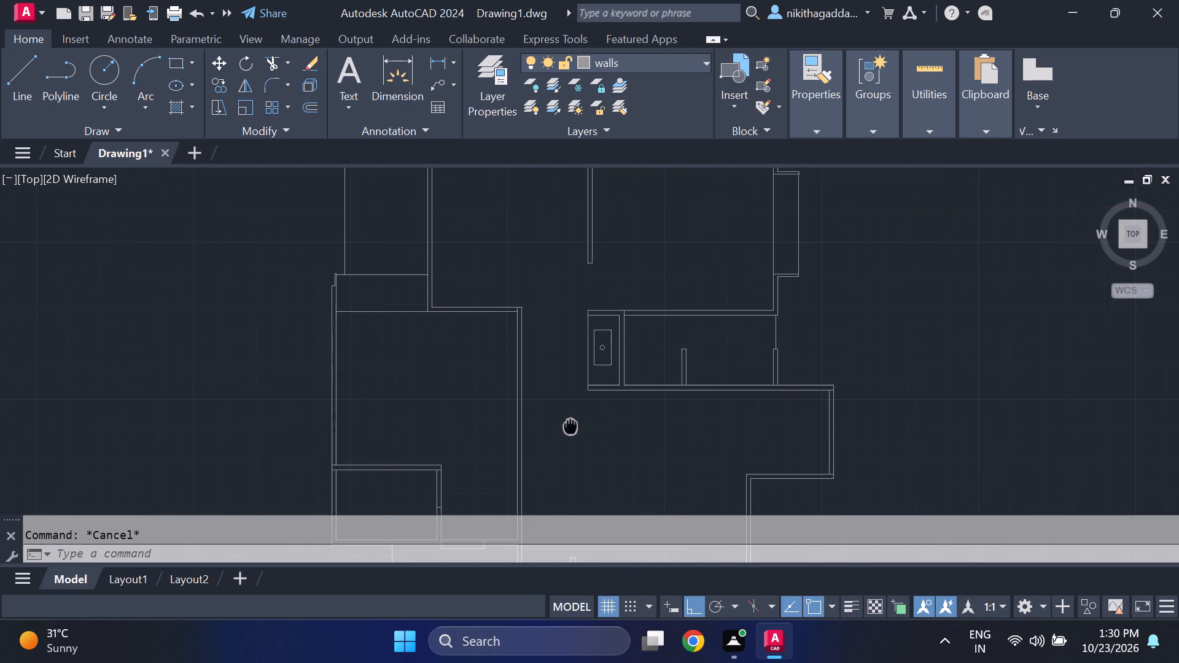
scroll(571, 421, down, 2)
middle_drag(584, 481, 579, 375)
scroll(502, 358, up, 3)
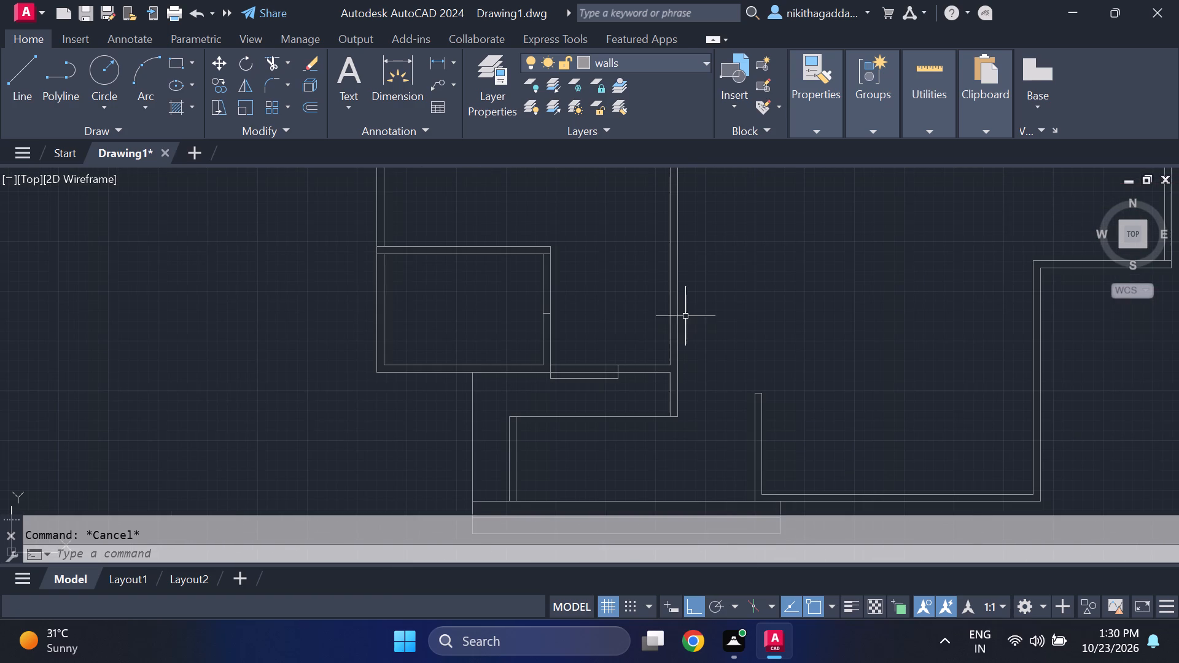
middle_drag(670, 331, 553, 400)
scroll(515, 362, down, 4)
scroll(614, 345, up, 1)
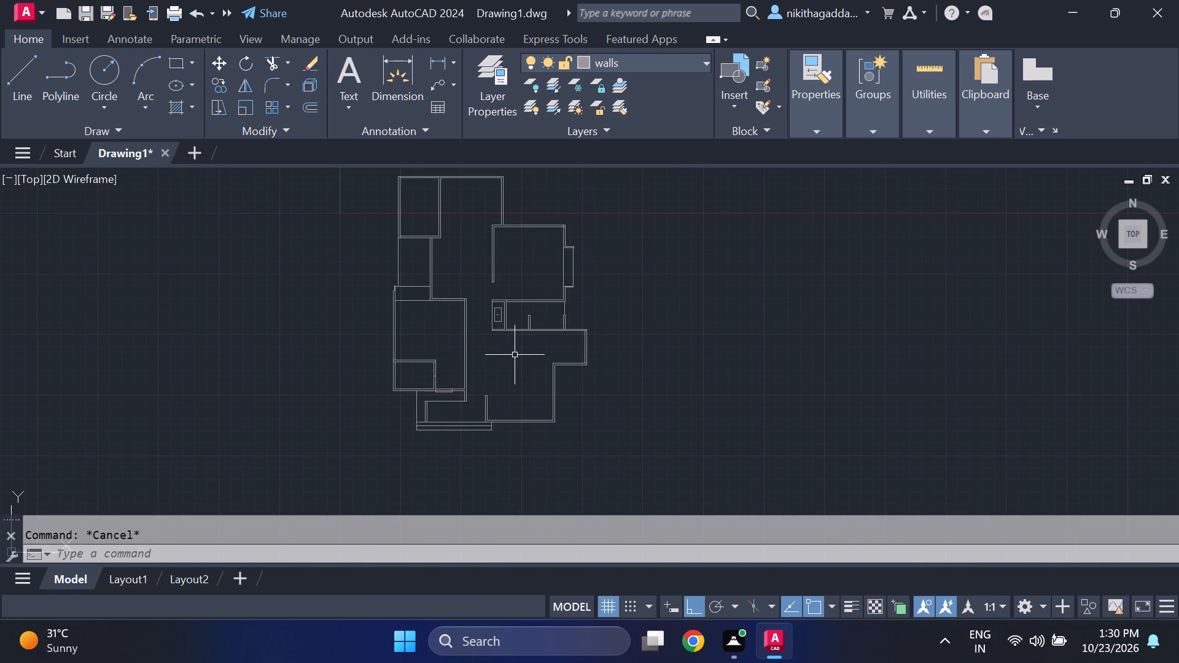
middle_drag(513, 357, 547, 413)
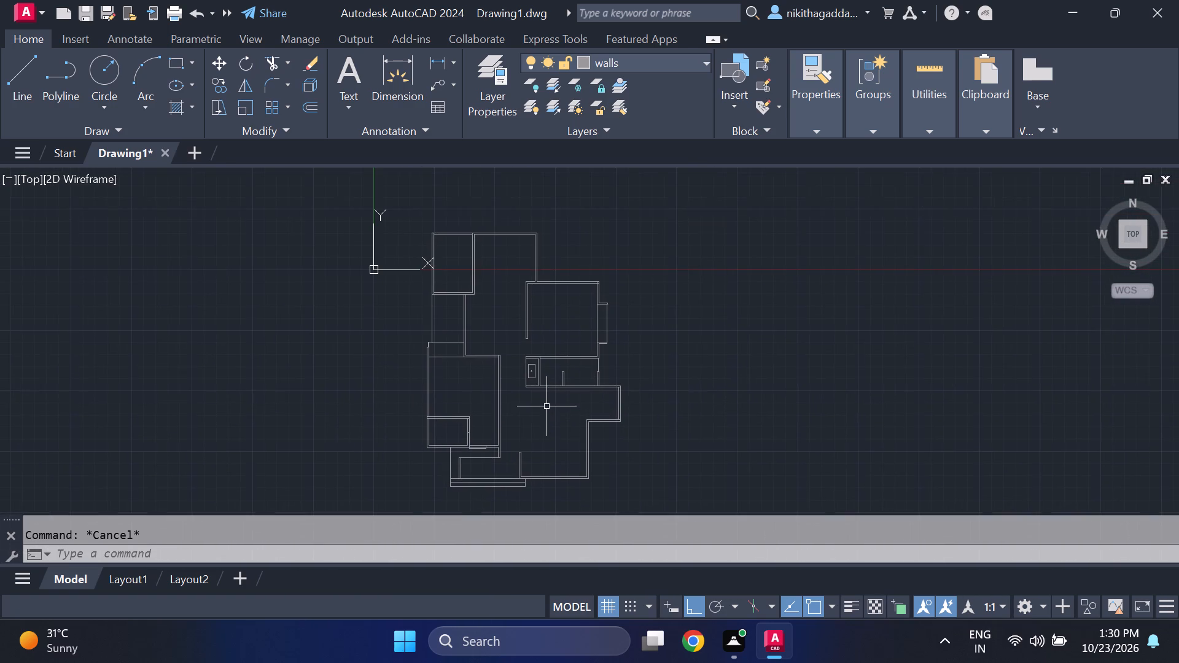
scroll(484, 406, up, 3)
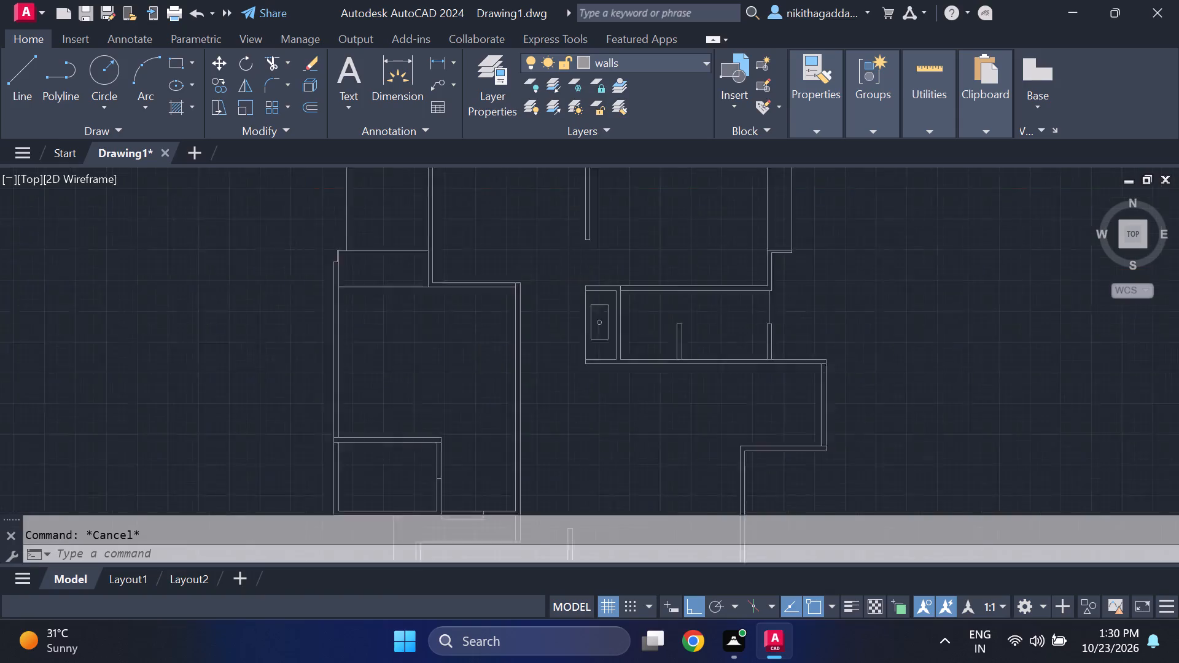
scroll(483, 397, down, 5)
scroll(434, 358, up, 3)
scroll(435, 362, down, 3)
scroll(514, 341, up, 3)
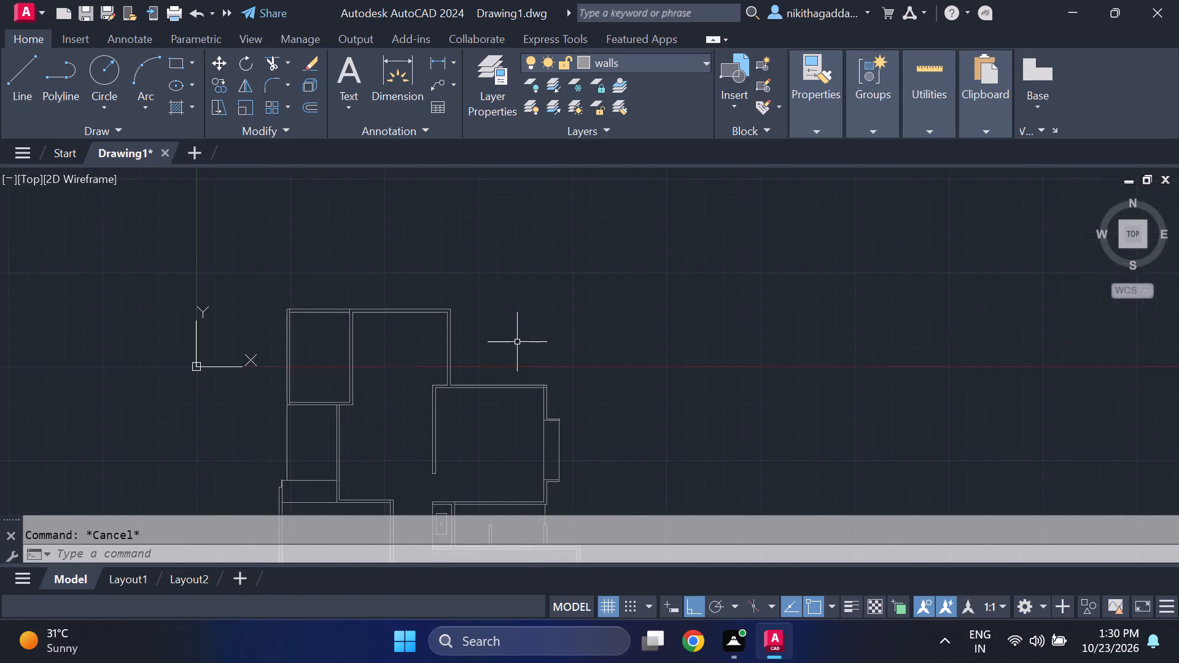
middle_drag(528, 361, 652, 309)
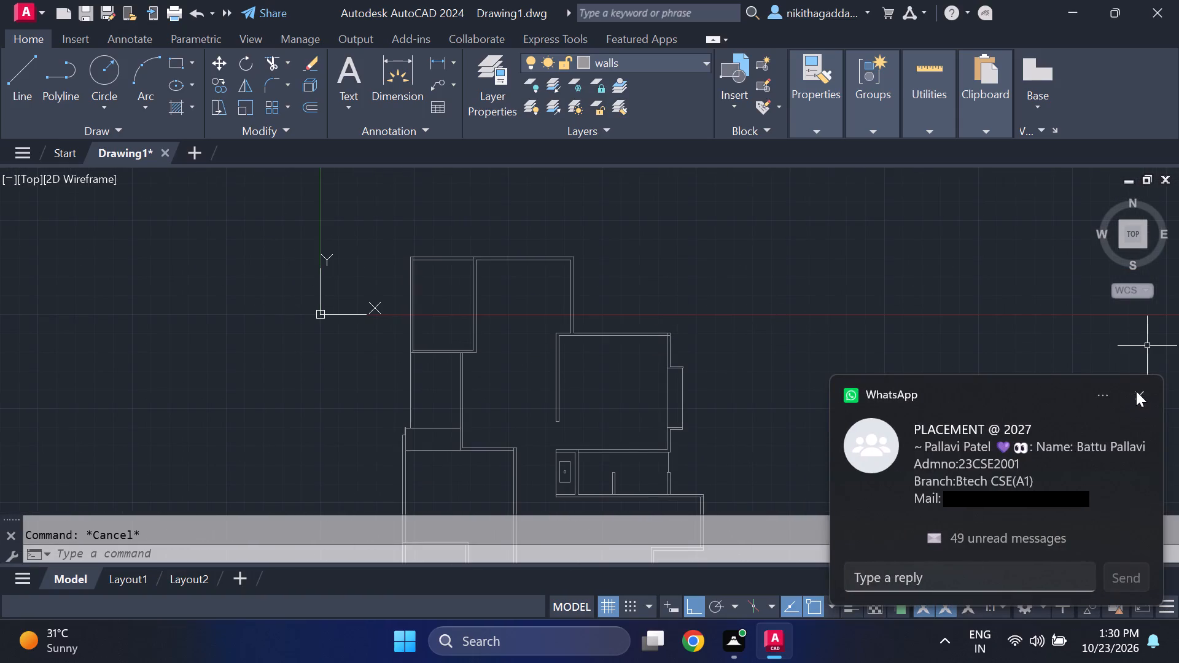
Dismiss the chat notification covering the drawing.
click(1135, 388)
Examine the wall junctions below the top-left room and the layout of the central and lower rooms.
scroll(521, 385, up, 3)
scroll(521, 385, down, 5)
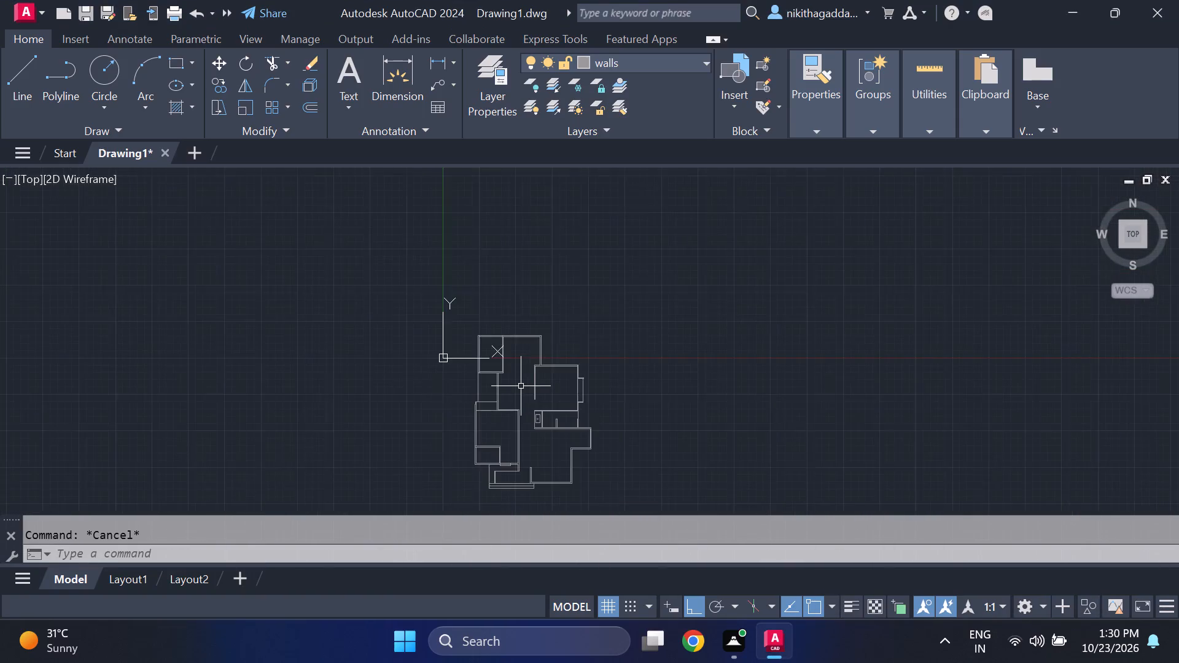
scroll(520, 388, up, 2)
middle_drag(512, 410, 510, 393)
middle_click(510, 393)
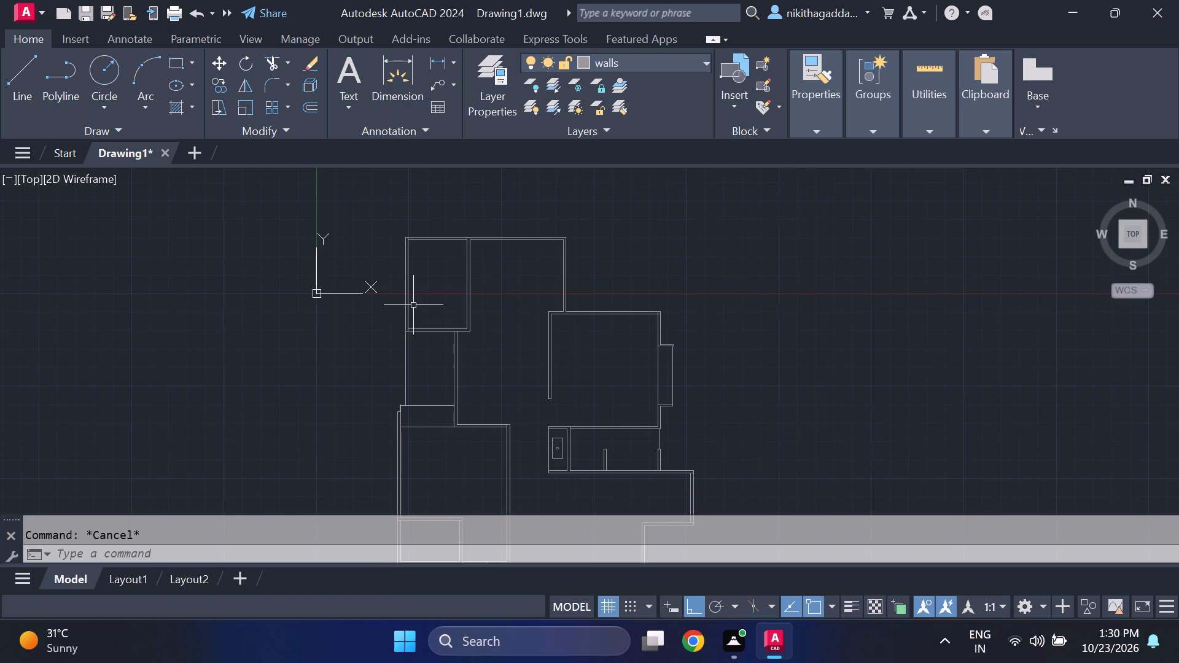
scroll(421, 334, down, 1)
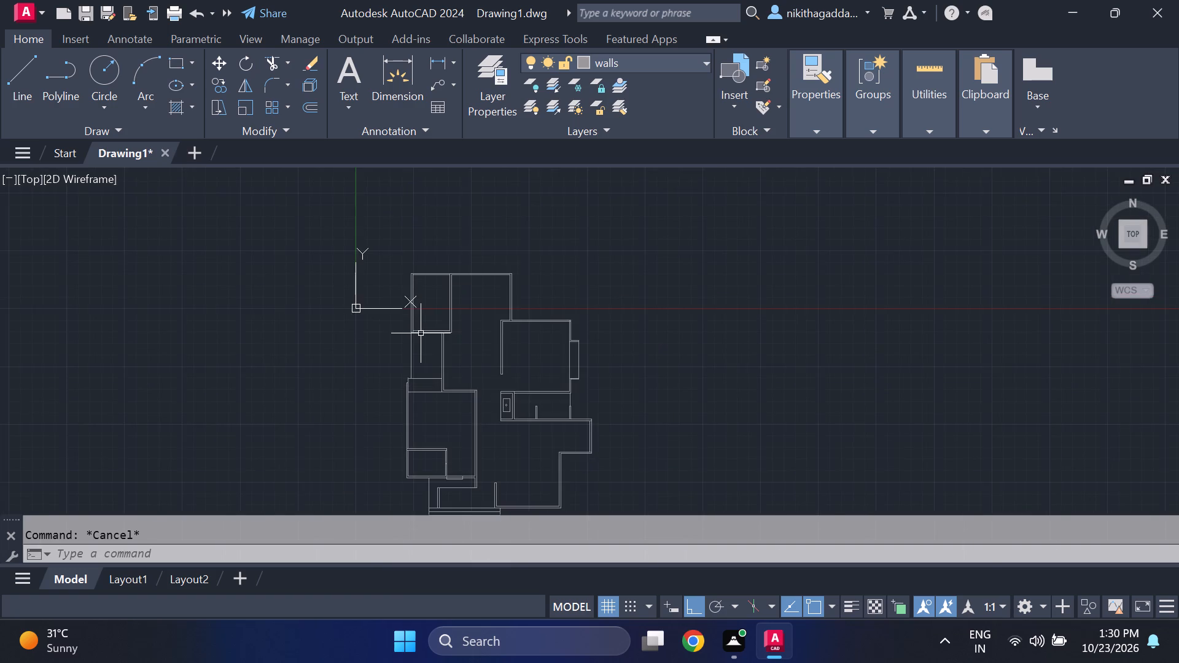
scroll(421, 333, up, 4)
scroll(421, 332, down, 5)
scroll(421, 332, up, 5)
scroll(421, 332, down, 7)
scroll(421, 330, up, 7)
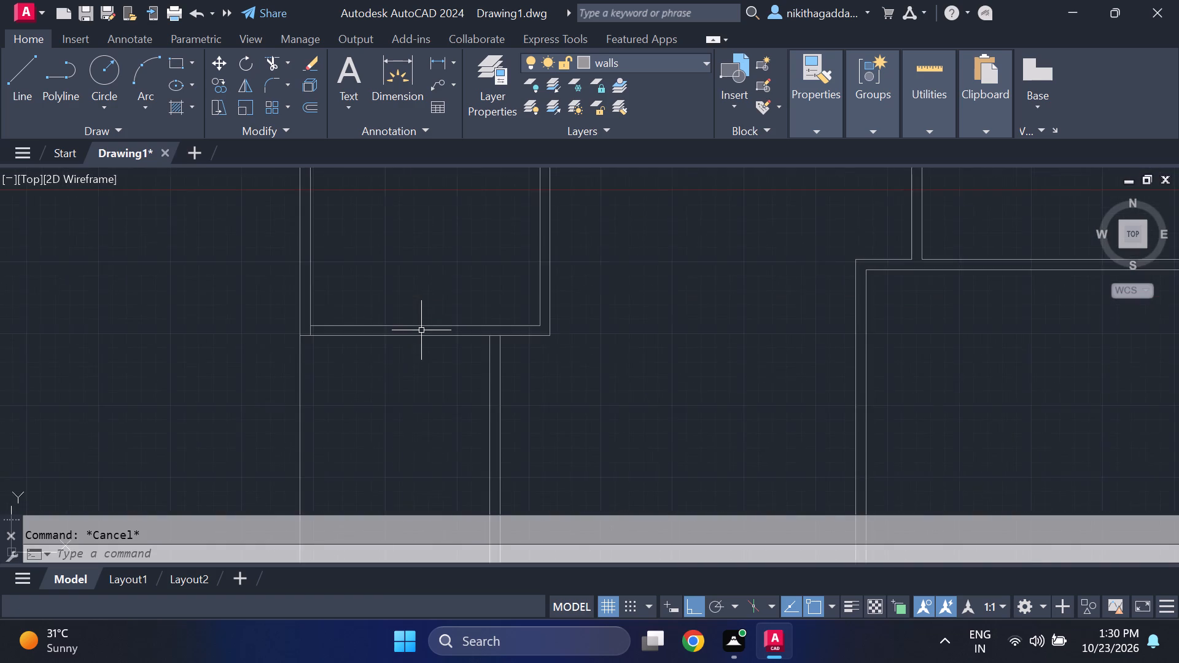
scroll(421, 330, down, 7)
scroll(421, 330, up, 7)
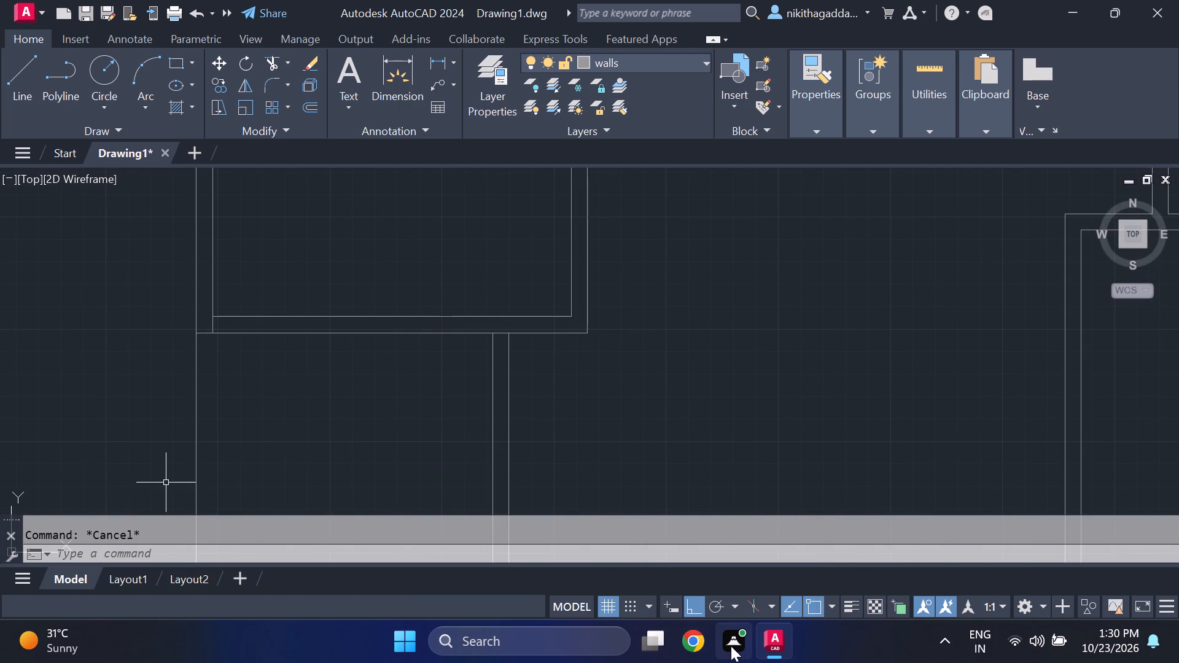
scroll(505, 411, down, 2)
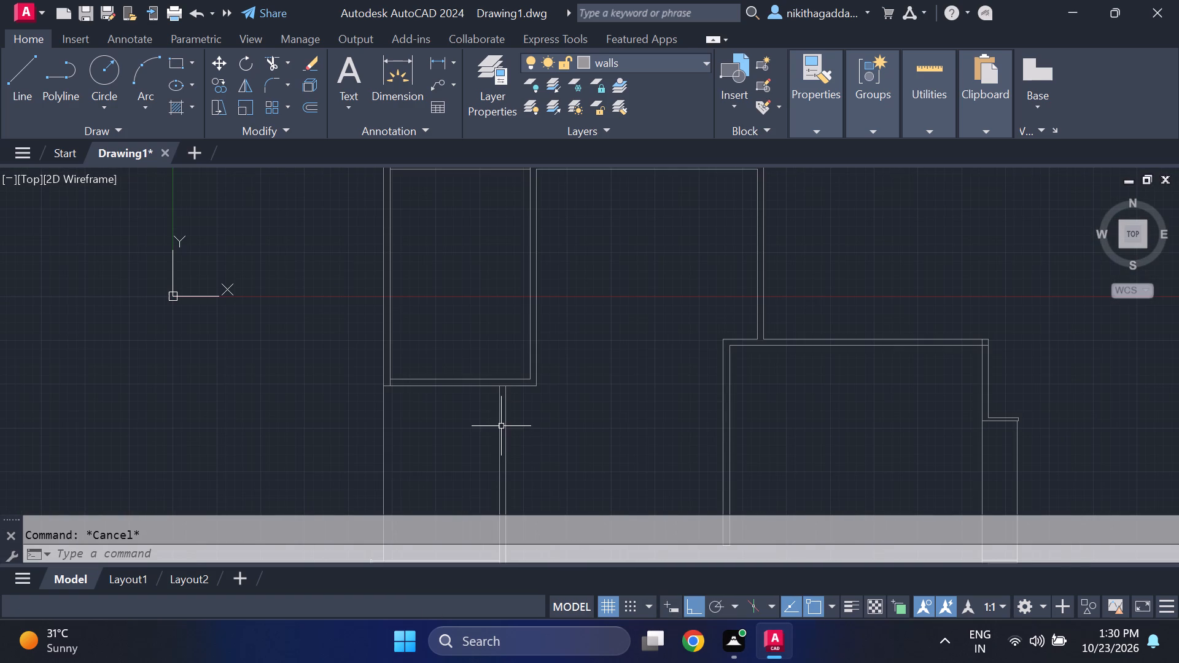
scroll(489, 407, down, 3)
middle_drag(478, 421, 473, 404)
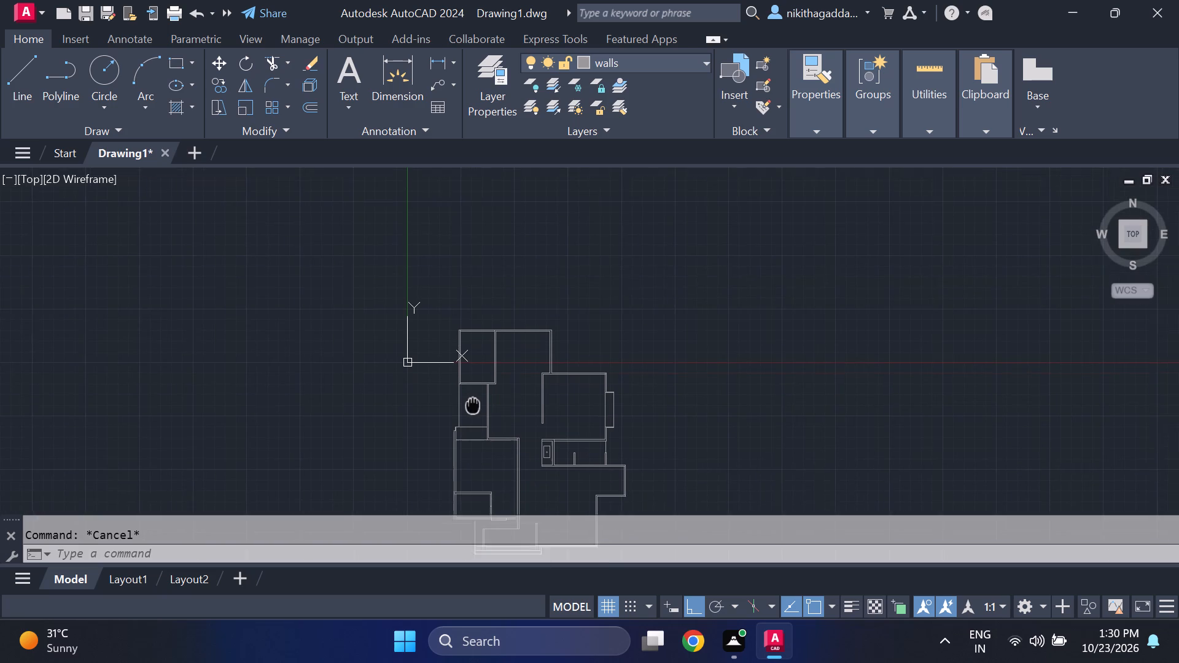
middle_drag(473, 404, 468, 400)
scroll(450, 397, up, 2)
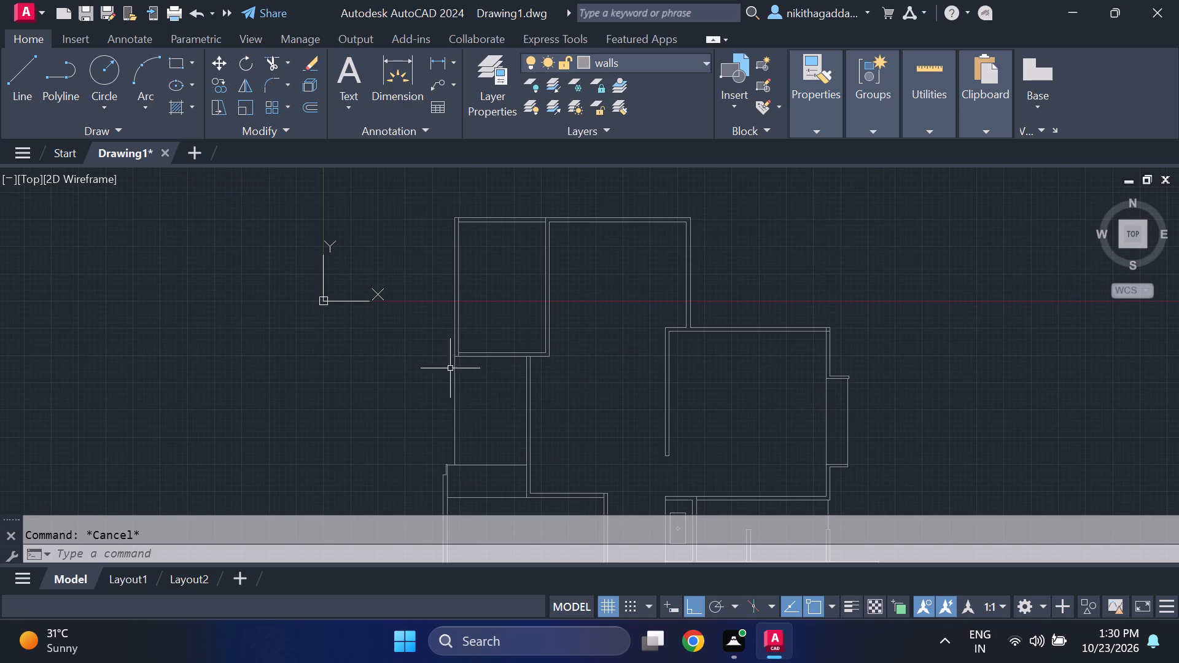
middle_drag(513, 352, 500, 364)
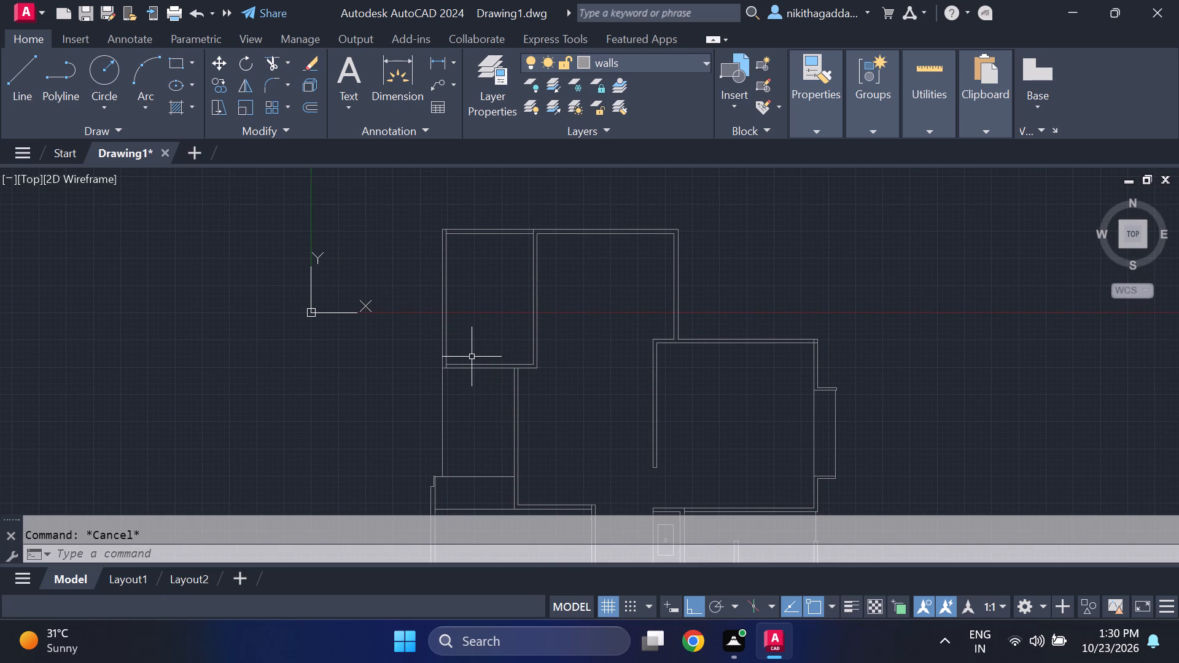
middle_drag(402, 385, 392, 374)
scroll(410, 360, down, 1)
middle_drag(523, 457, 432, 312)
scroll(489, 350, up, 1)
middle_drag(487, 351, 464, 349)
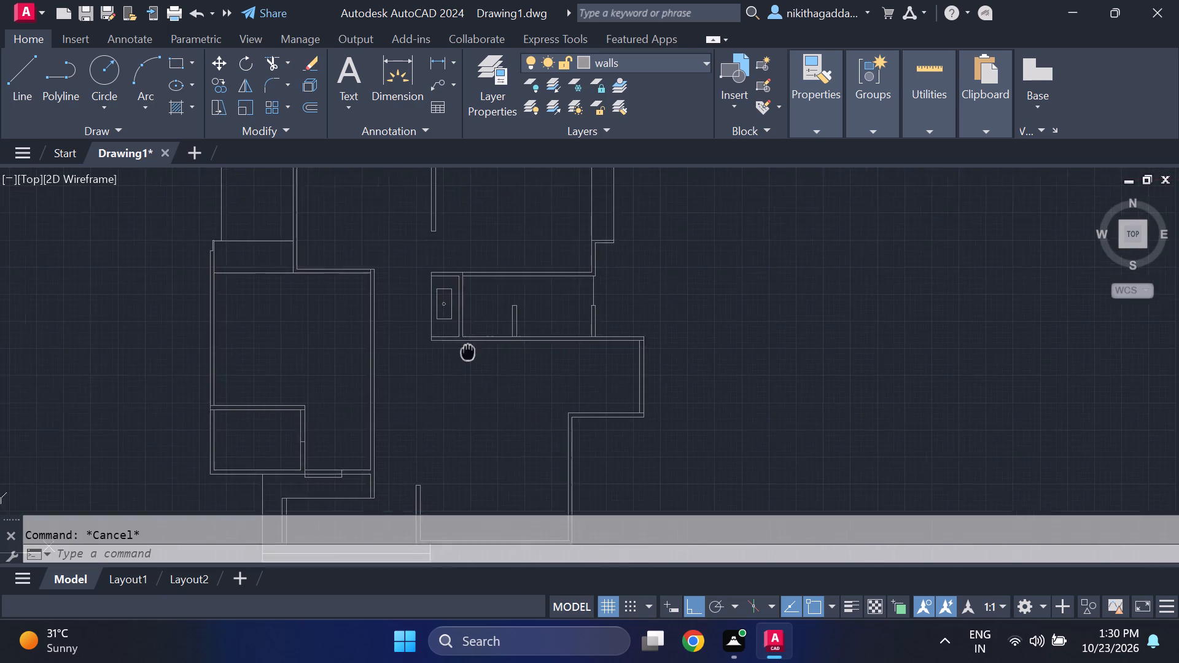
middle_drag(464, 349, 422, 287)
middle_drag(460, 349, 480, 402)
middle_click(480, 402)
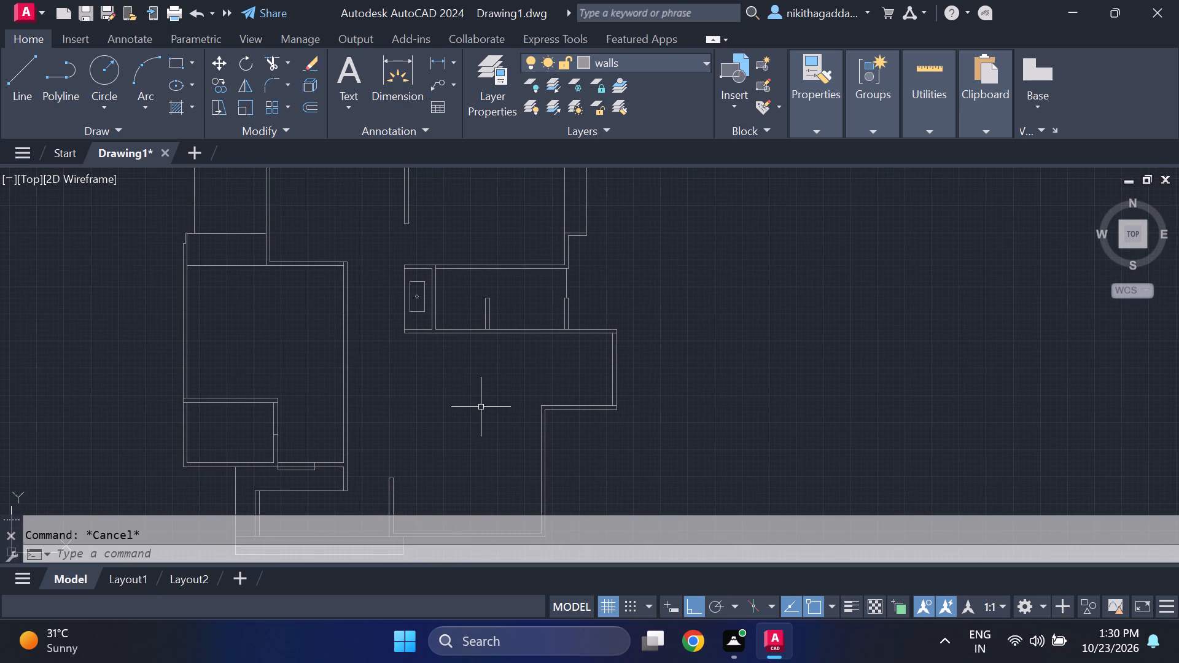
Draw a horizontal line from the inner corner below the central rooms leftward, ending in line with the small fixture room's left face.
scroll(481, 401, up, 2)
middle_drag(510, 351, 638, 411)
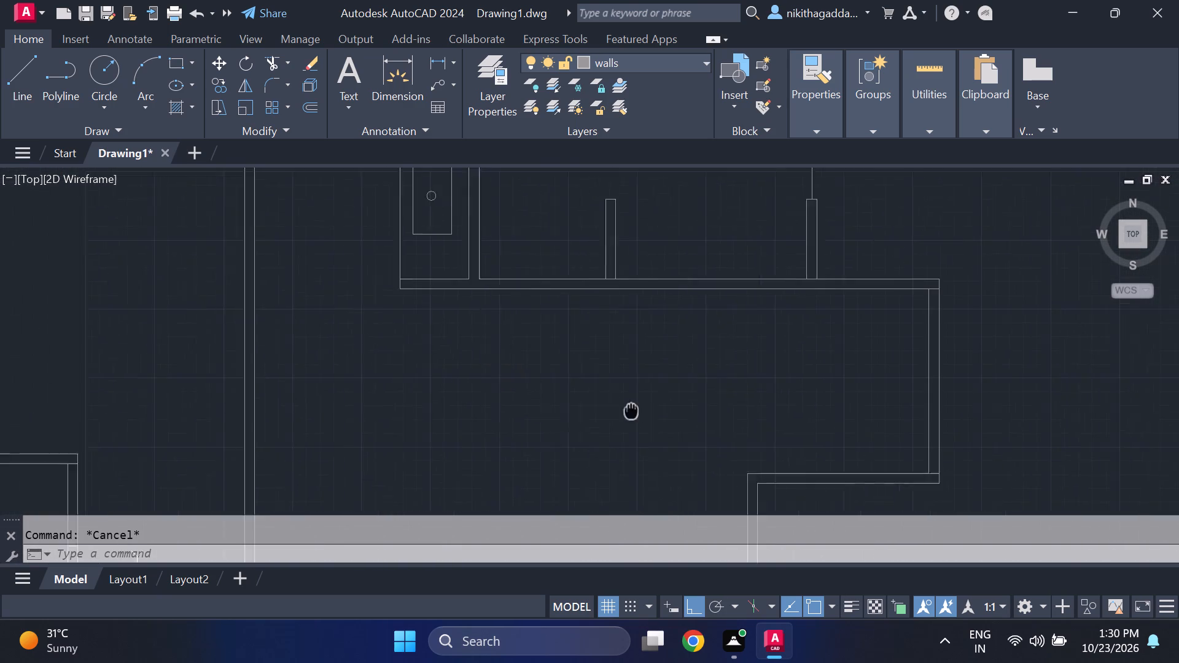
middle_drag(638, 411, 648, 410)
key(l)
key(Return)
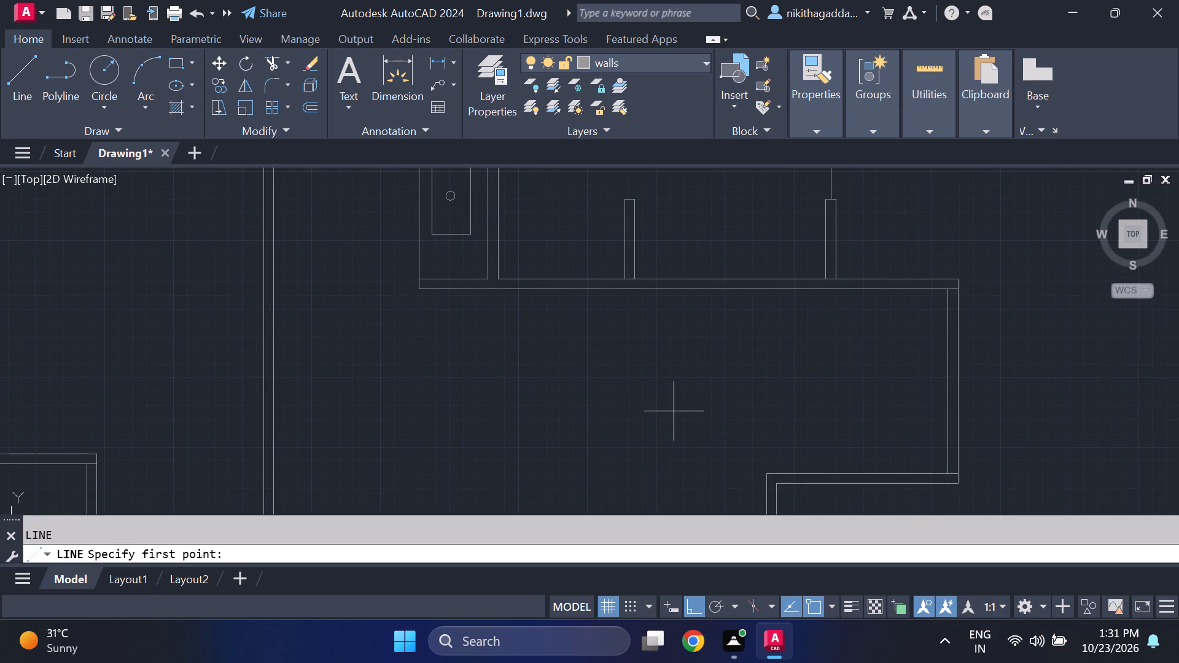
scroll(688, 411, down, 2)
scroll(699, 450, up, 1)
middle_drag(702, 443, 701, 428)
scroll(702, 411, up, 1)
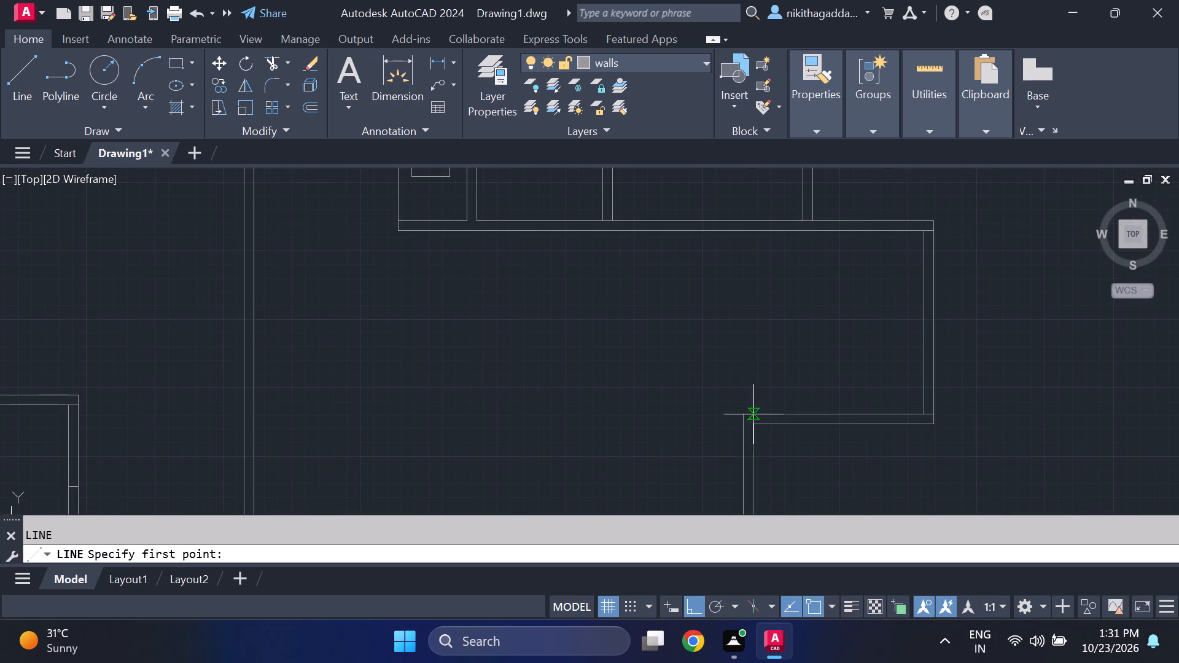
click(745, 409)
middle_drag(523, 365, 544, 359)
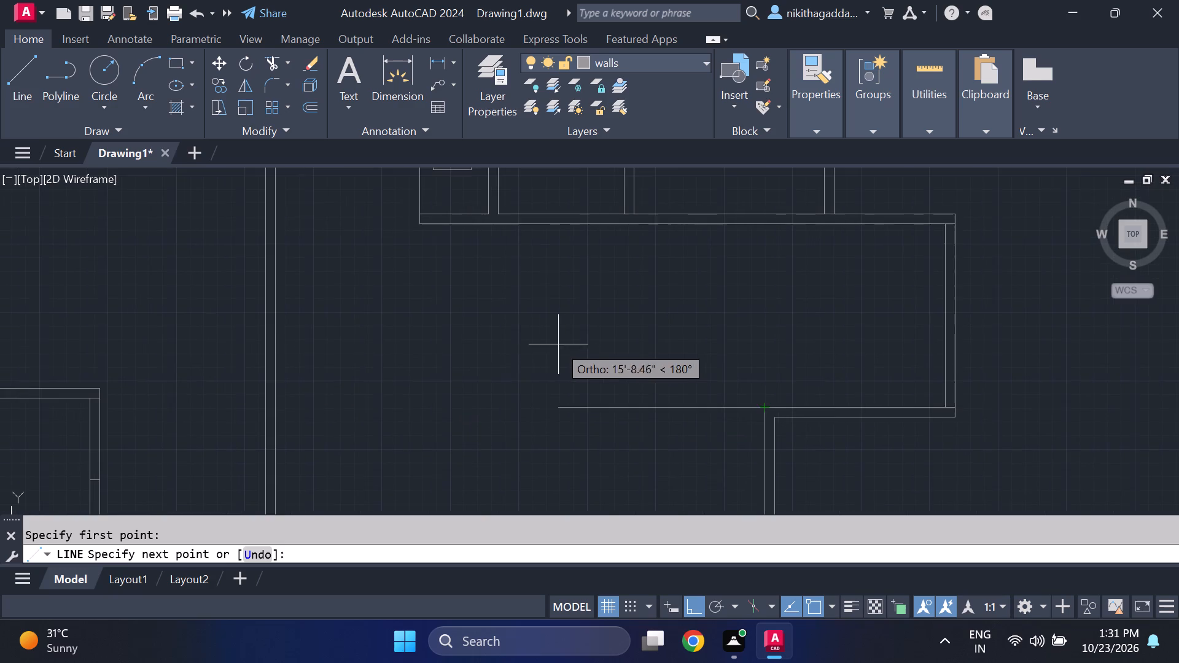
scroll(530, 339, down, 1)
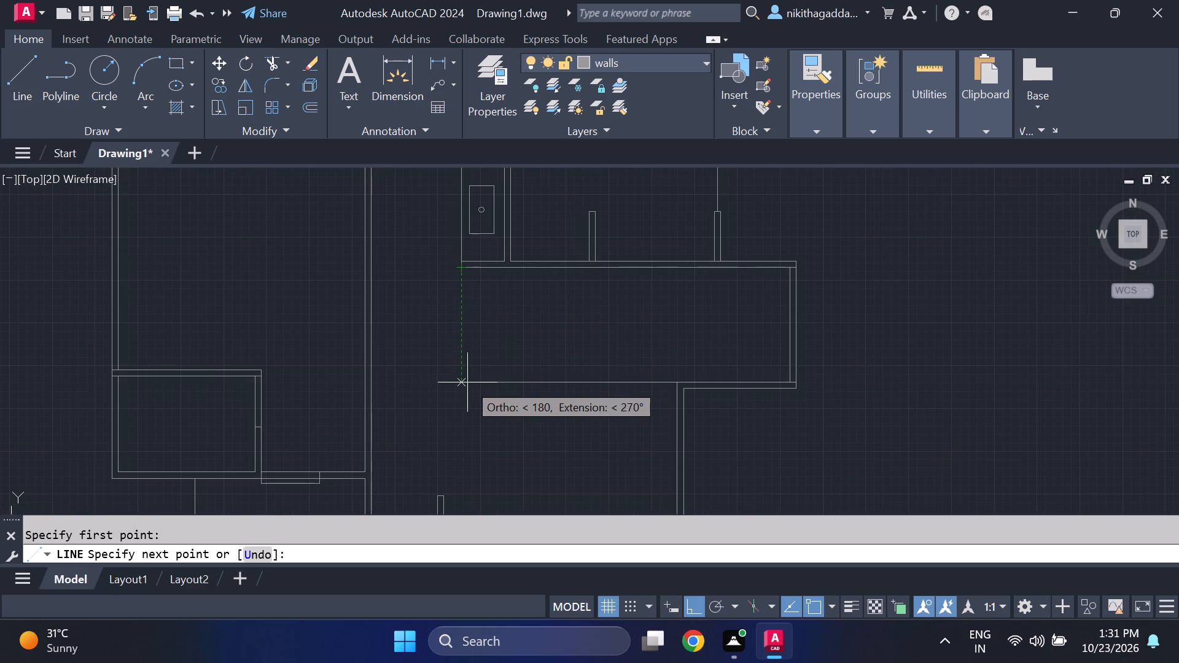
click(459, 382)
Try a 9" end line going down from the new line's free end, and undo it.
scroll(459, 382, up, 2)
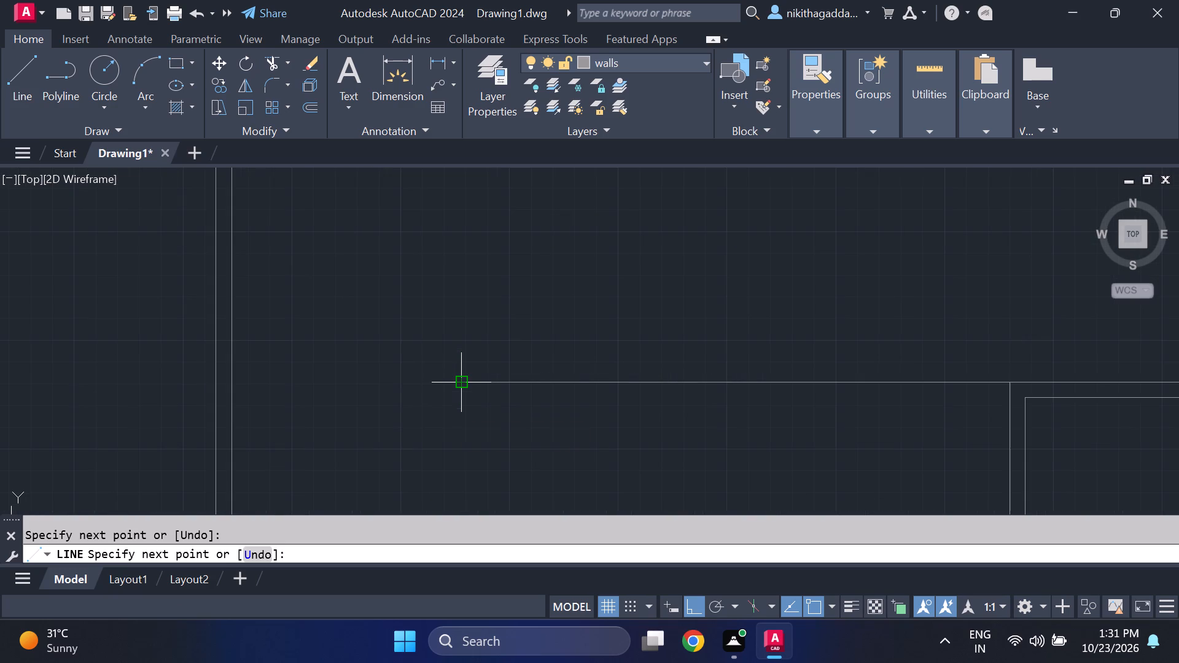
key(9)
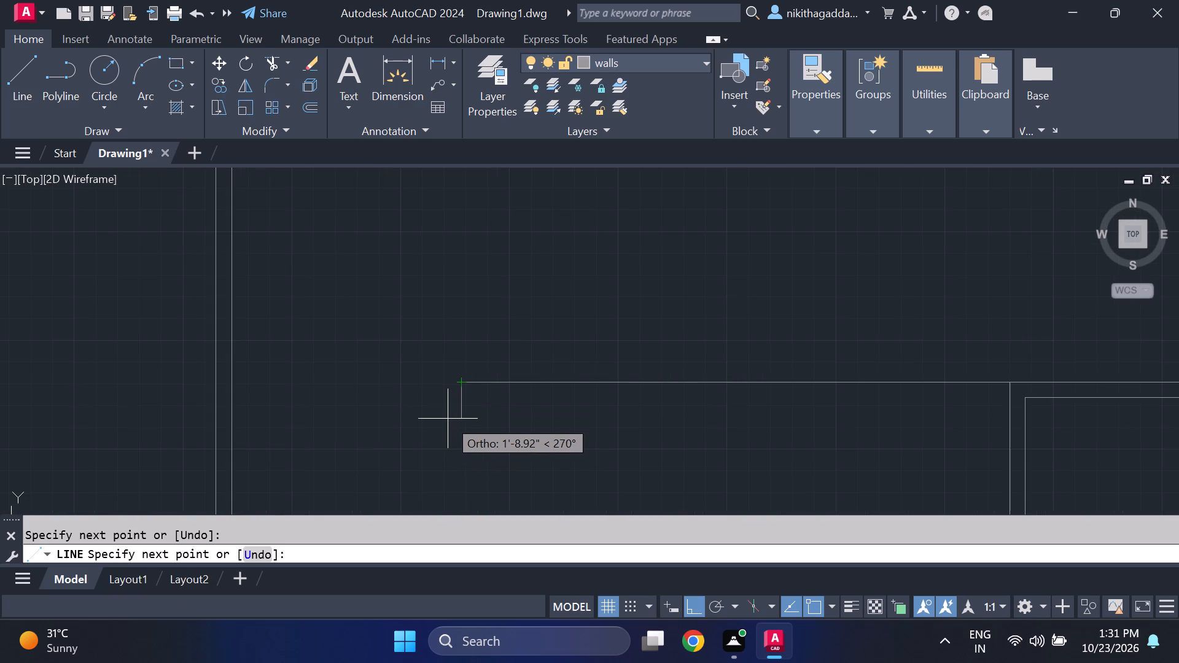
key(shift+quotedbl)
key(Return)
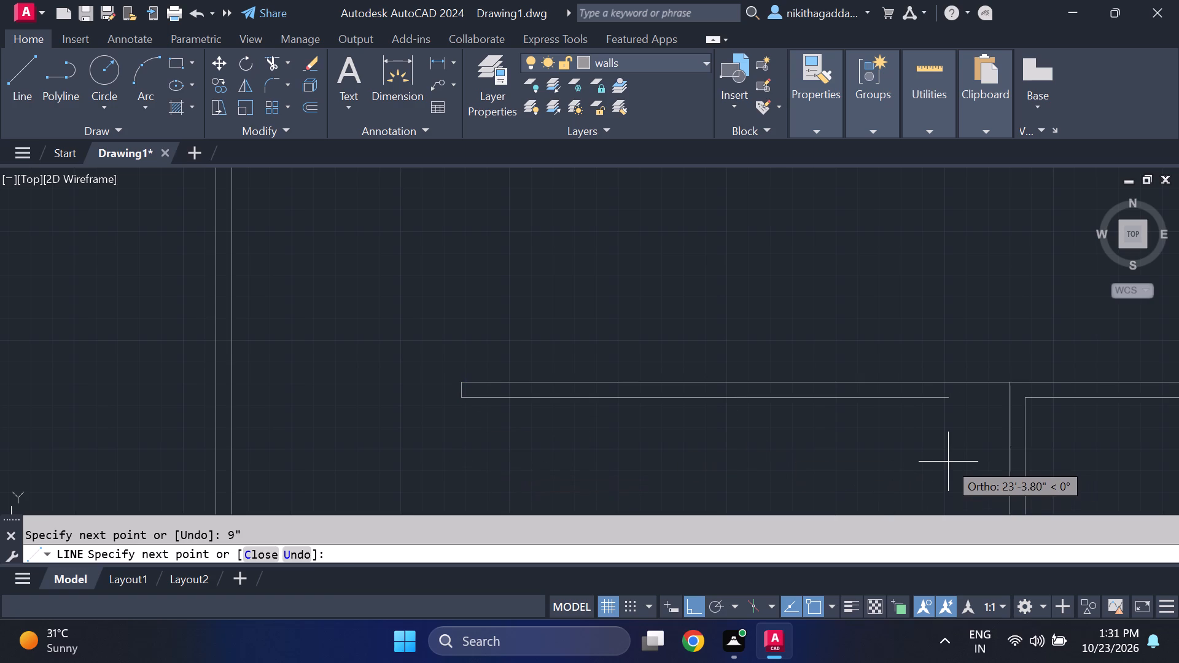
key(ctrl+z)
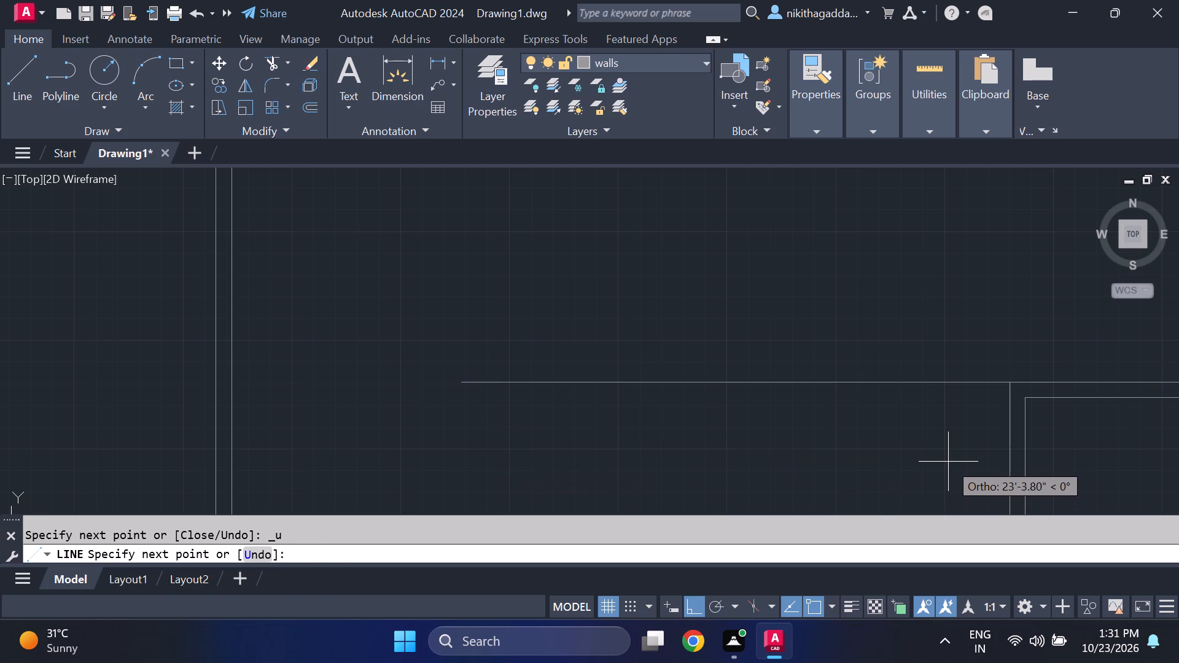
Draw an 11" line straight down from the new wall line's free end.
text(11)
key(shift+quotedbl)
key(Return)
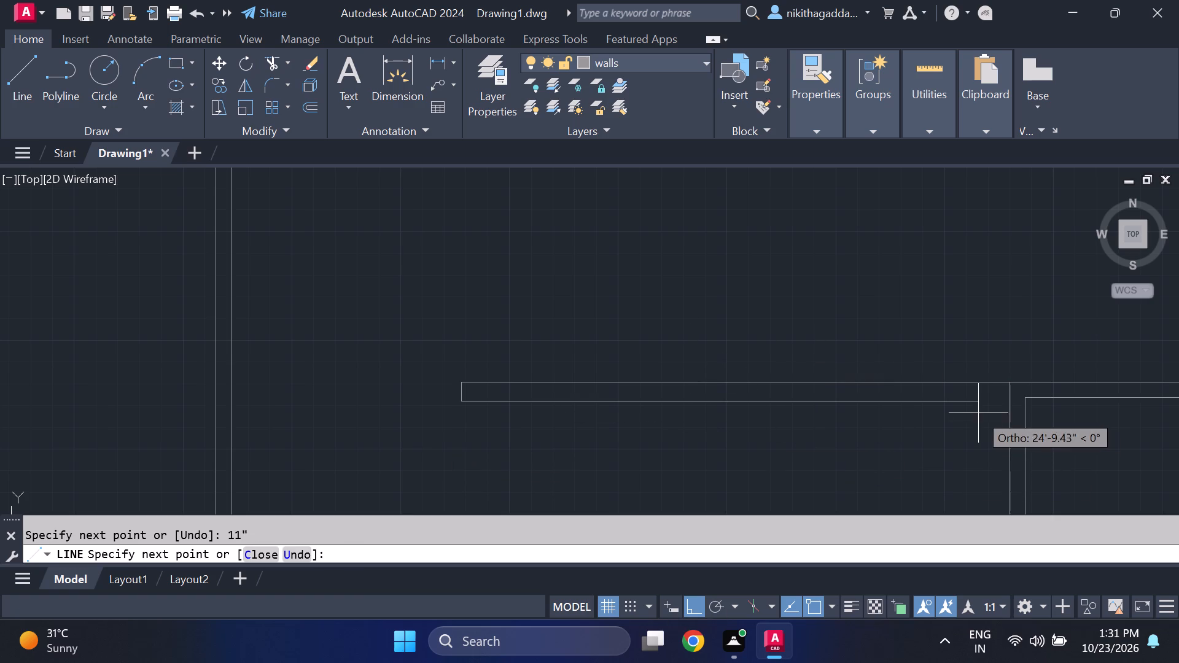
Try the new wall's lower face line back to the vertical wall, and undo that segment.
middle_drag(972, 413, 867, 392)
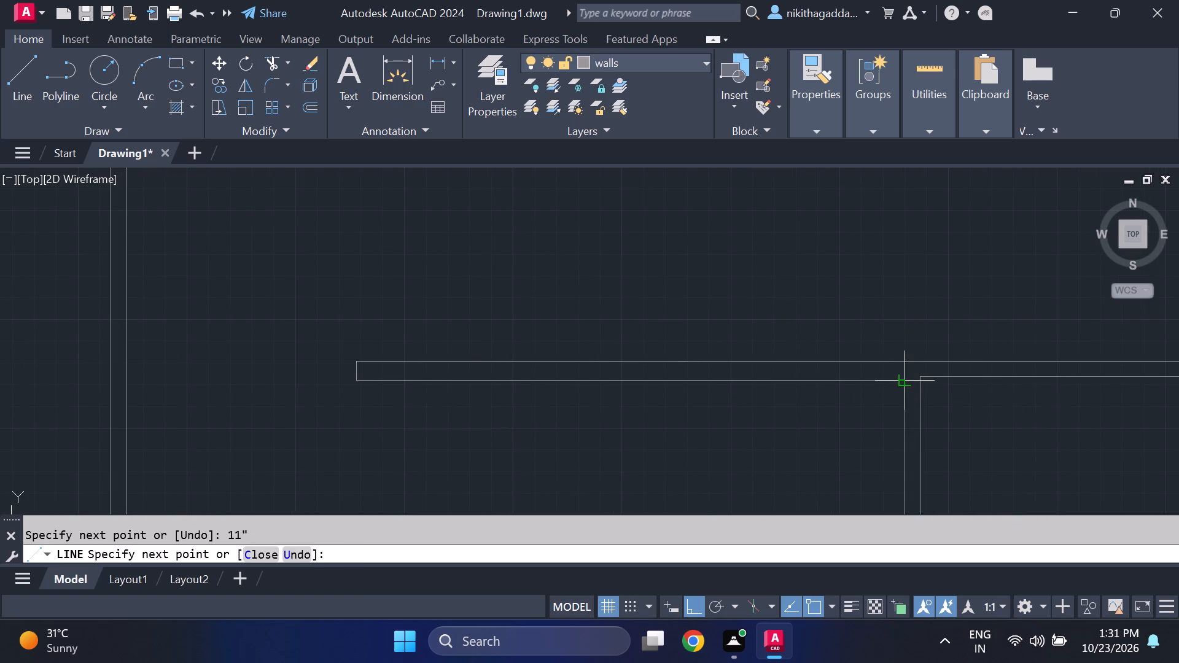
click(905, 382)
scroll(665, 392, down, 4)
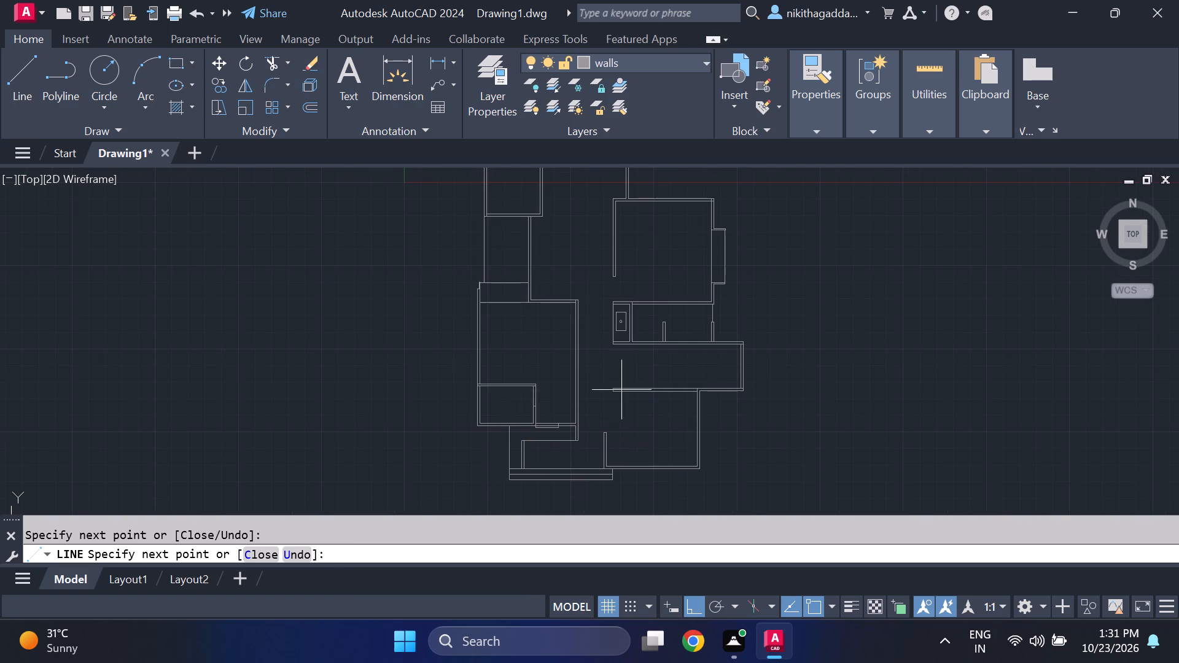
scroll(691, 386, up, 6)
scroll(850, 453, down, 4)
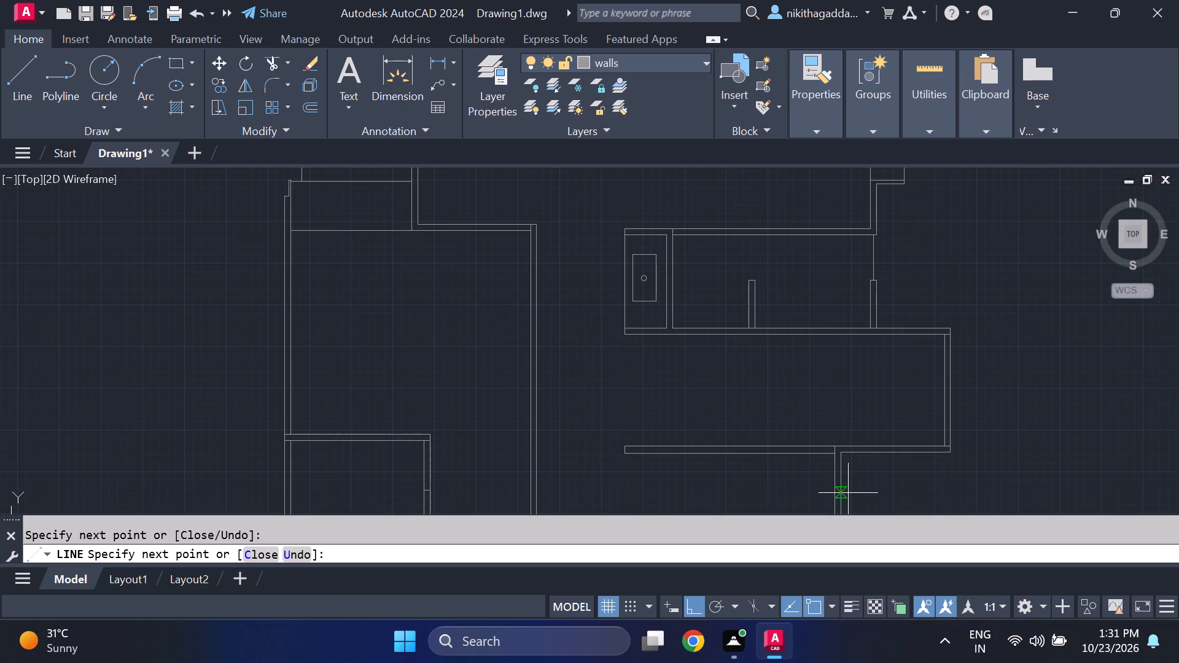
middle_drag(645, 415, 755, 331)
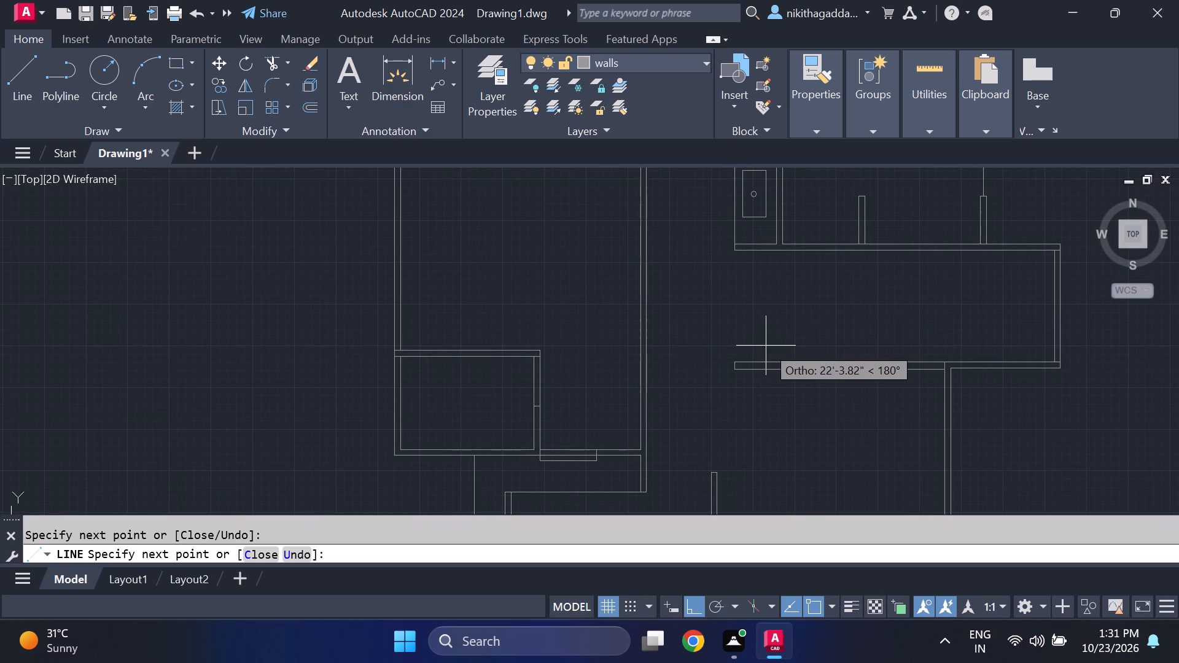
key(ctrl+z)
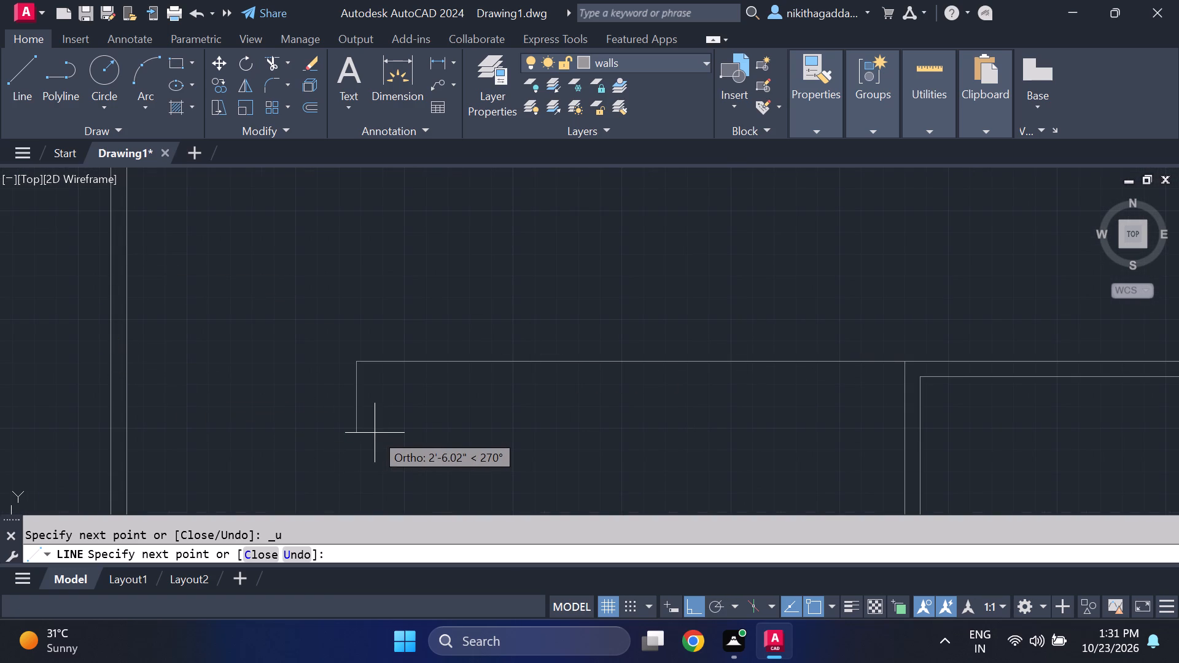
Extend the wall's end line down by 2" and draw the lower face line back to the vertical wall.
key(2)
key(shift+quotedbl)
key(Return)
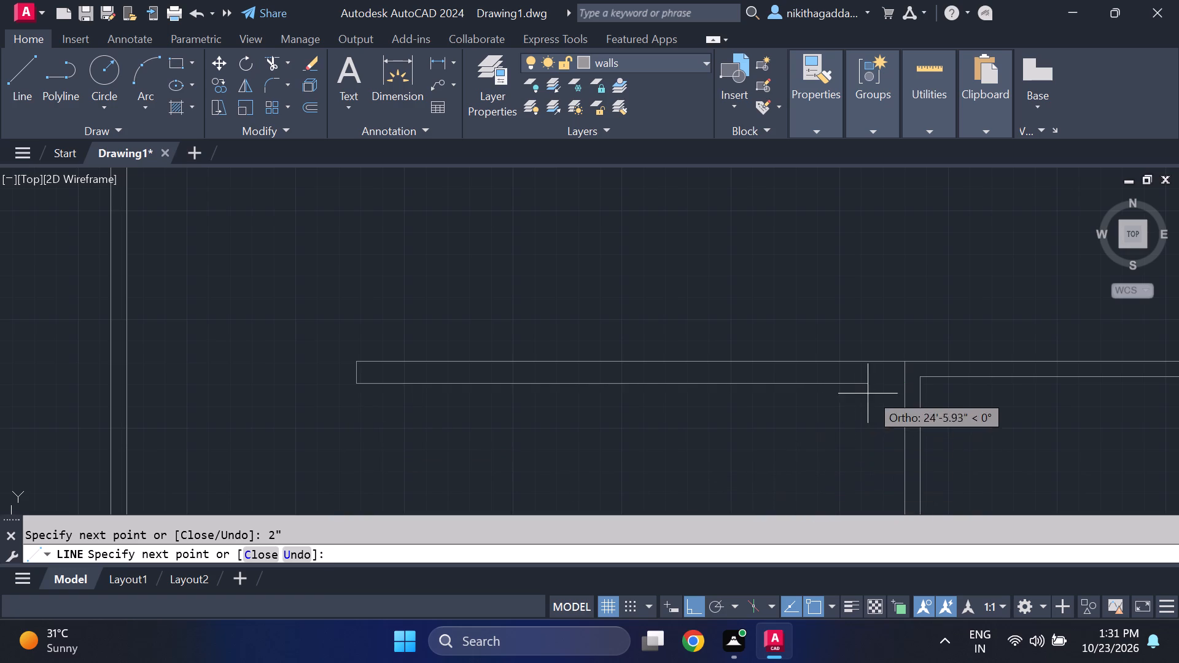
click(906, 384)
scroll(582, 454, down, 3)
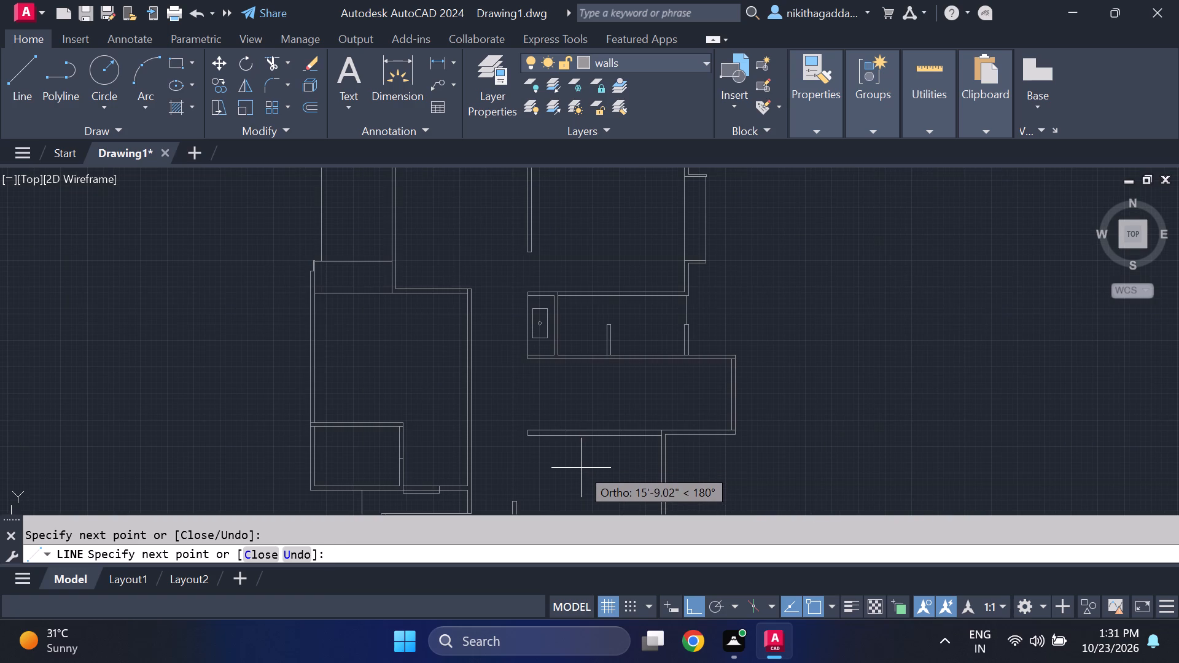
key(Escape)
Examine the new horizontal wall and how it relates to the central rooms, lower rooms and entrance area.
middle_drag(609, 426, 593, 414)
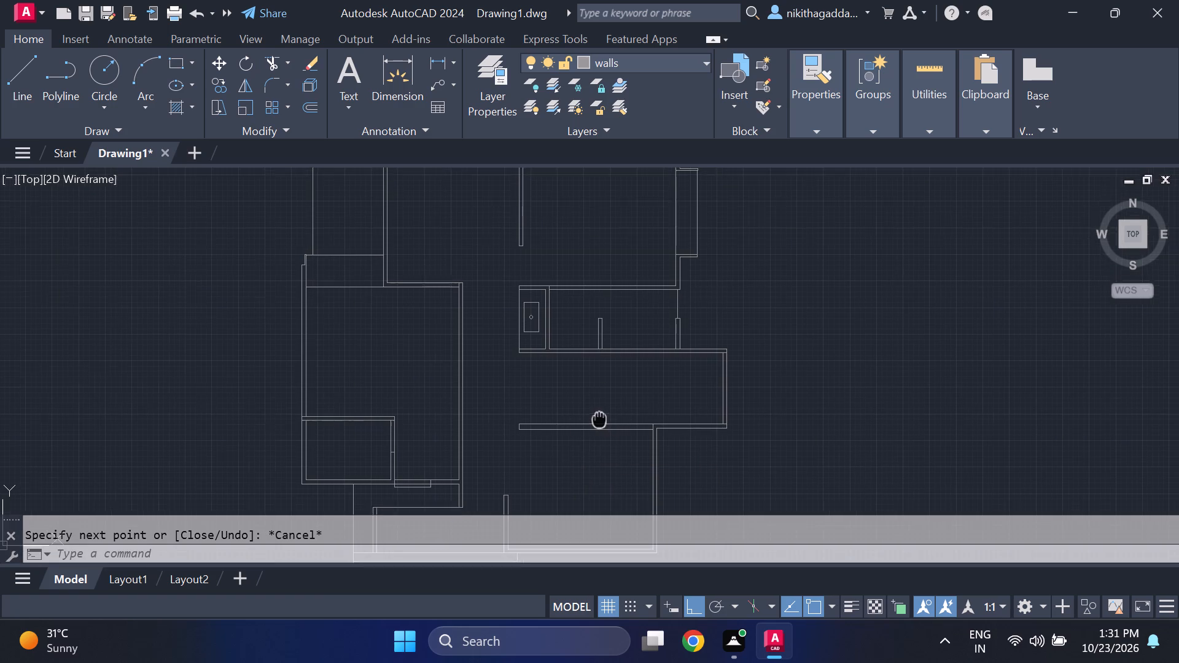
middle_drag(593, 414, 587, 357)
scroll(594, 338, down, 2)
scroll(593, 393, up, 1)
middle_drag(591, 397, 634, 445)
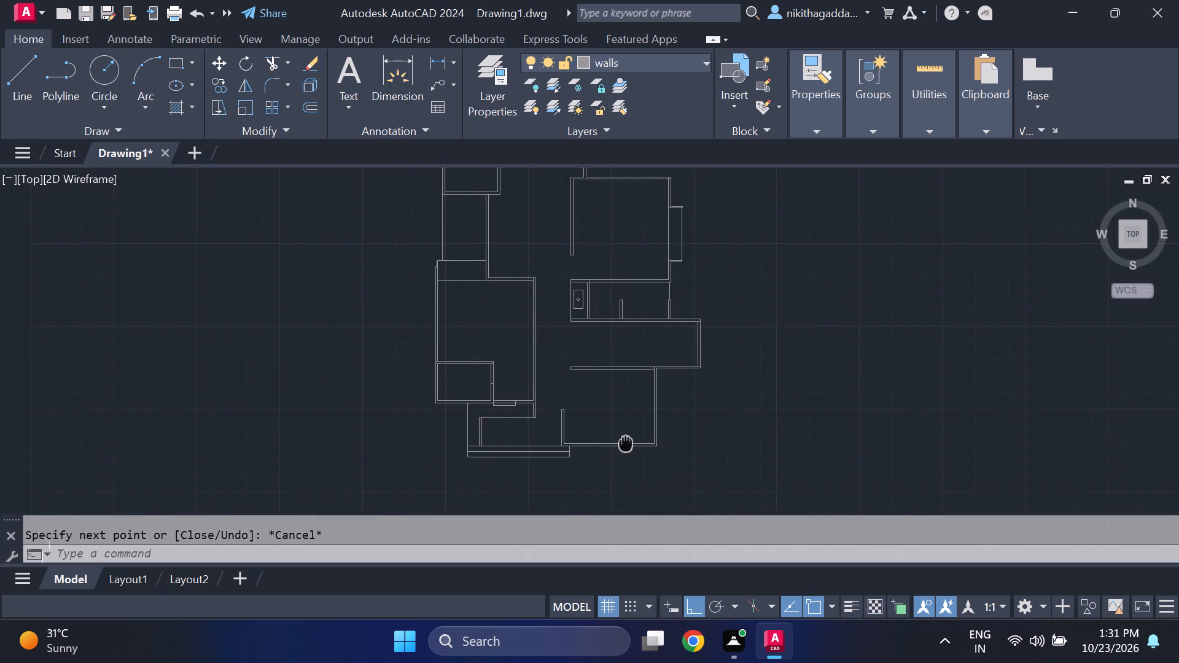
middle_drag(634, 445, 636, 446)
middle_drag(636, 417, 759, 425)
middle_drag(765, 342, 784, 490)
scroll(769, 519, up, 1)
middle_drag(772, 493, 743, 415)
scroll(741, 412, up, 1)
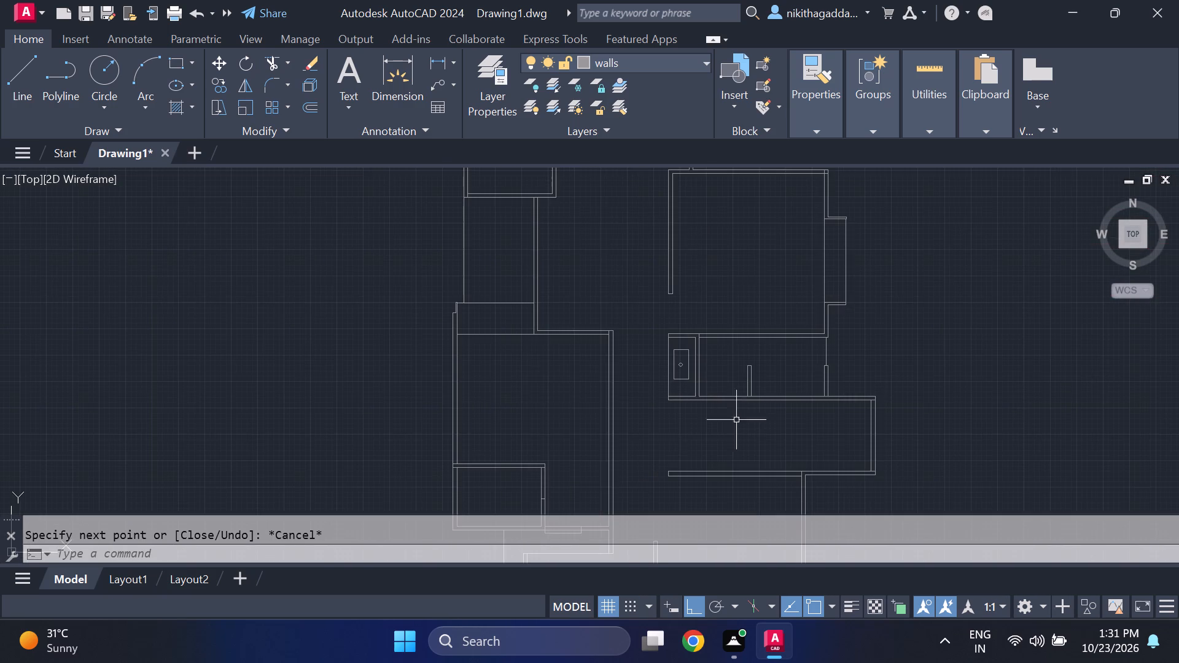
middle_drag(733, 439, 710, 361)
scroll(717, 398, up, 3)
scroll(707, 359, down, 3)
middle_drag(696, 381, 691, 378)
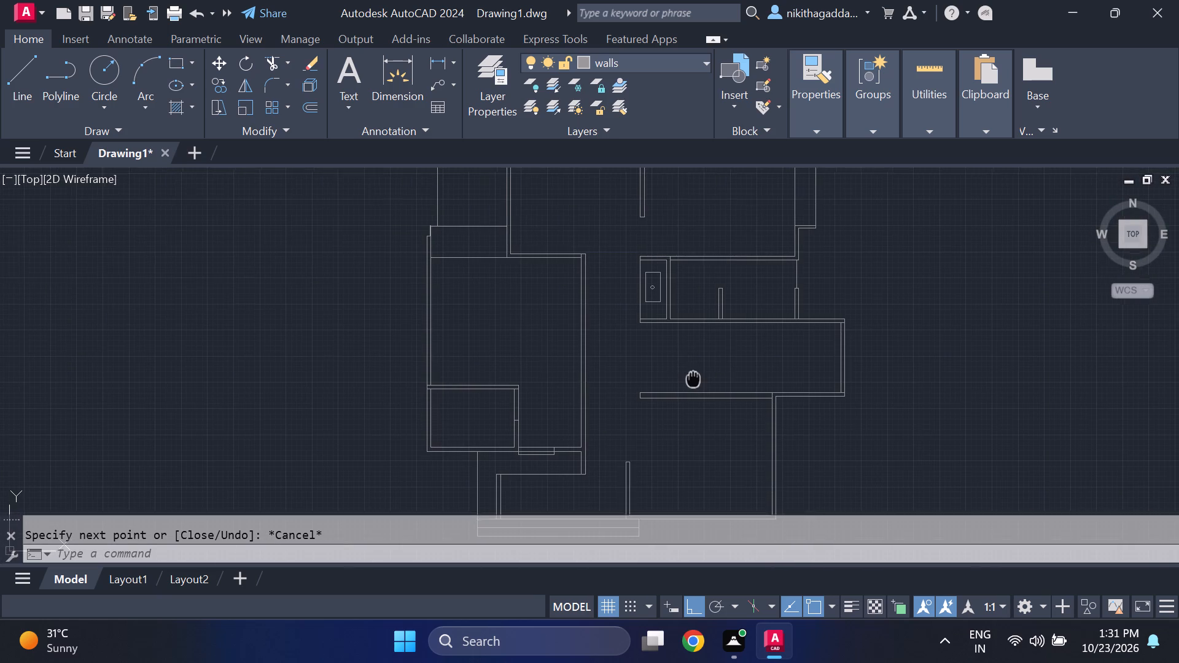
middle_drag(691, 378, 677, 368)
middle_drag(694, 322, 704, 366)
middle_click(704, 366)
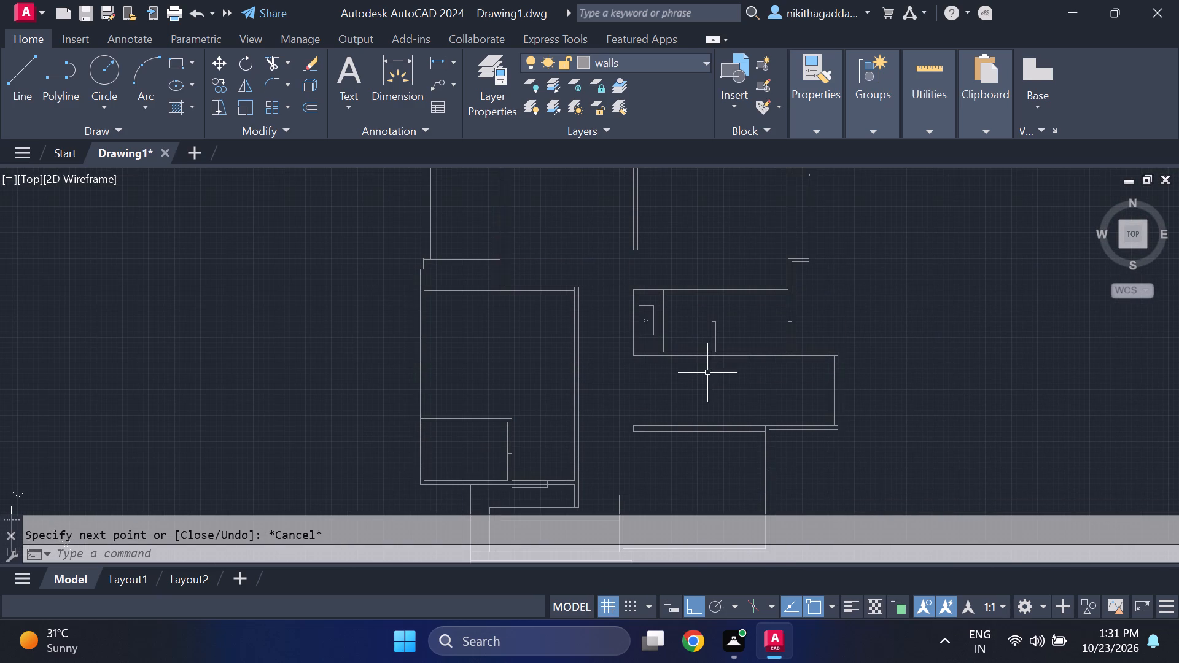
middle_drag(710, 368, 710, 371)
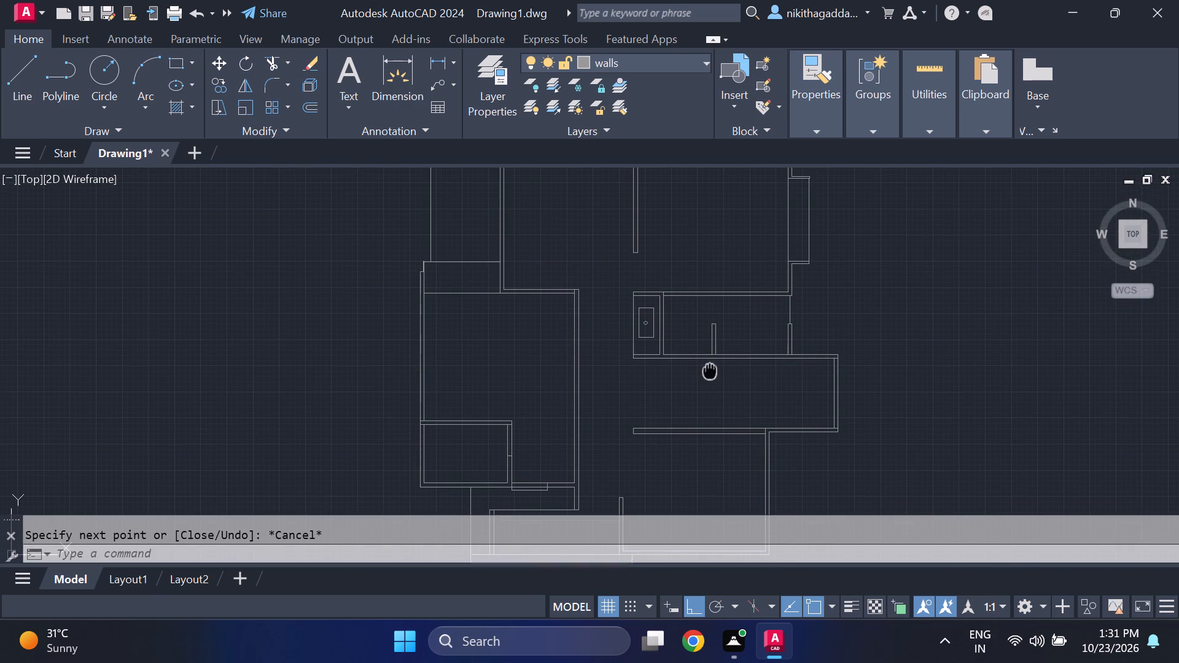
middle_drag(710, 371, 720, 410)
middle_drag(648, 373, 680, 421)
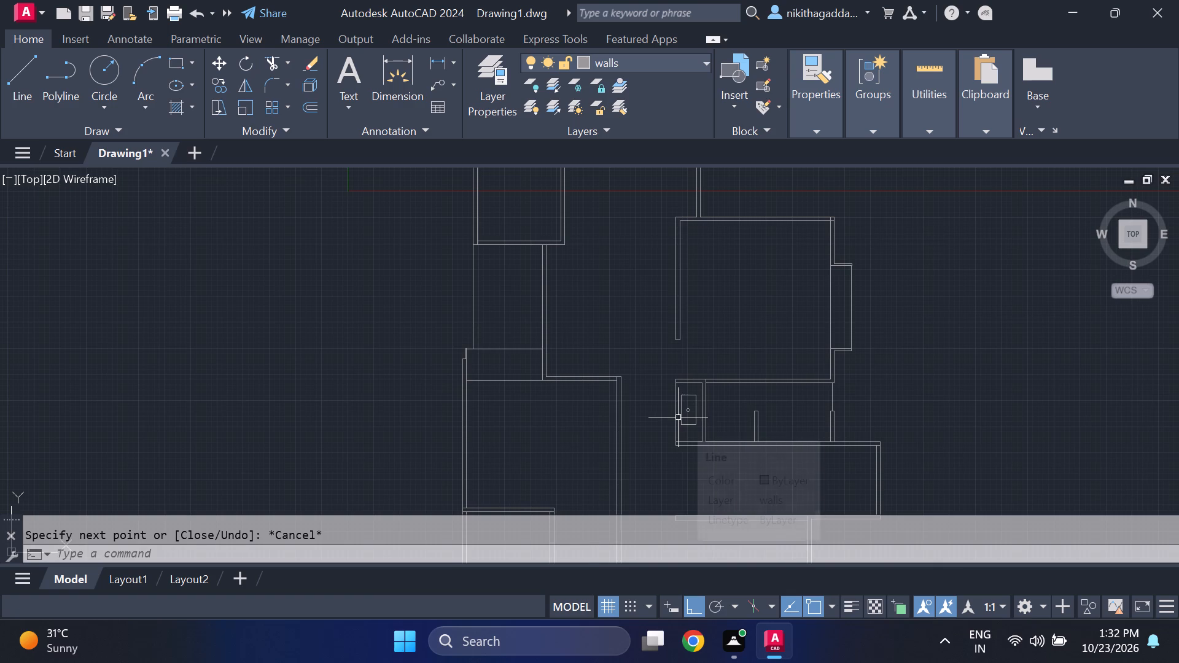
Review the floor plan from the fixture room and central passage up to the top rooms, checking walls and openings.
scroll(671, 416, up, 1)
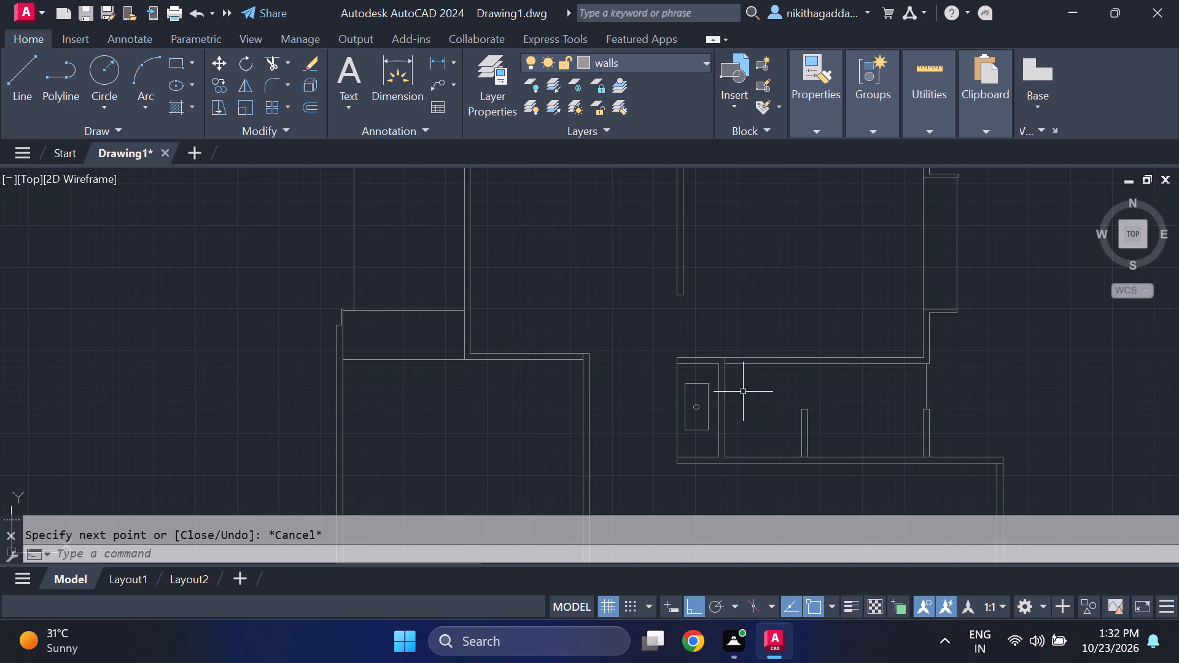
scroll(646, 335, down, 4)
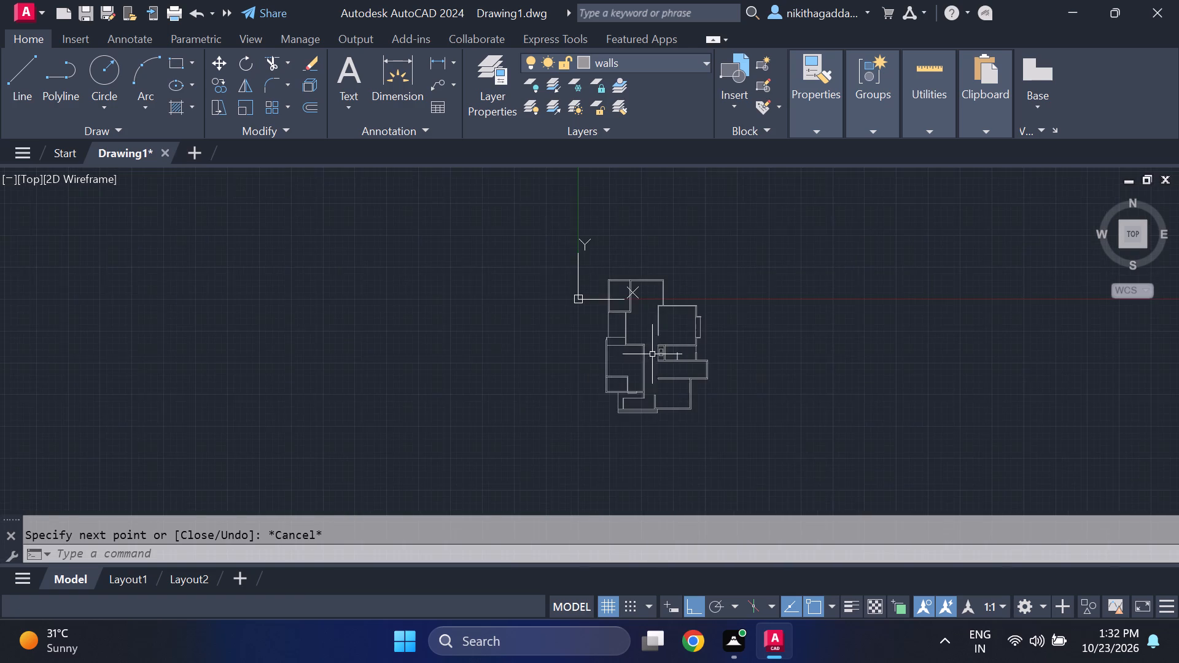
scroll(648, 365, up, 3)
middle_drag(652, 376, 645, 389)
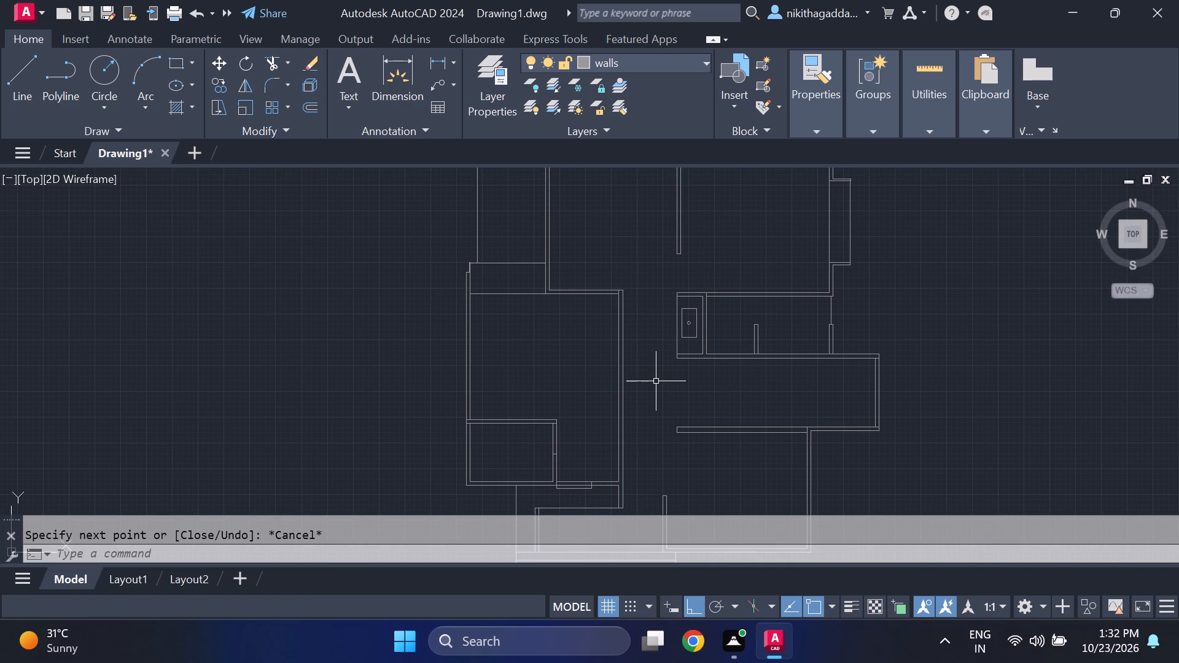
scroll(648, 366, down, 2)
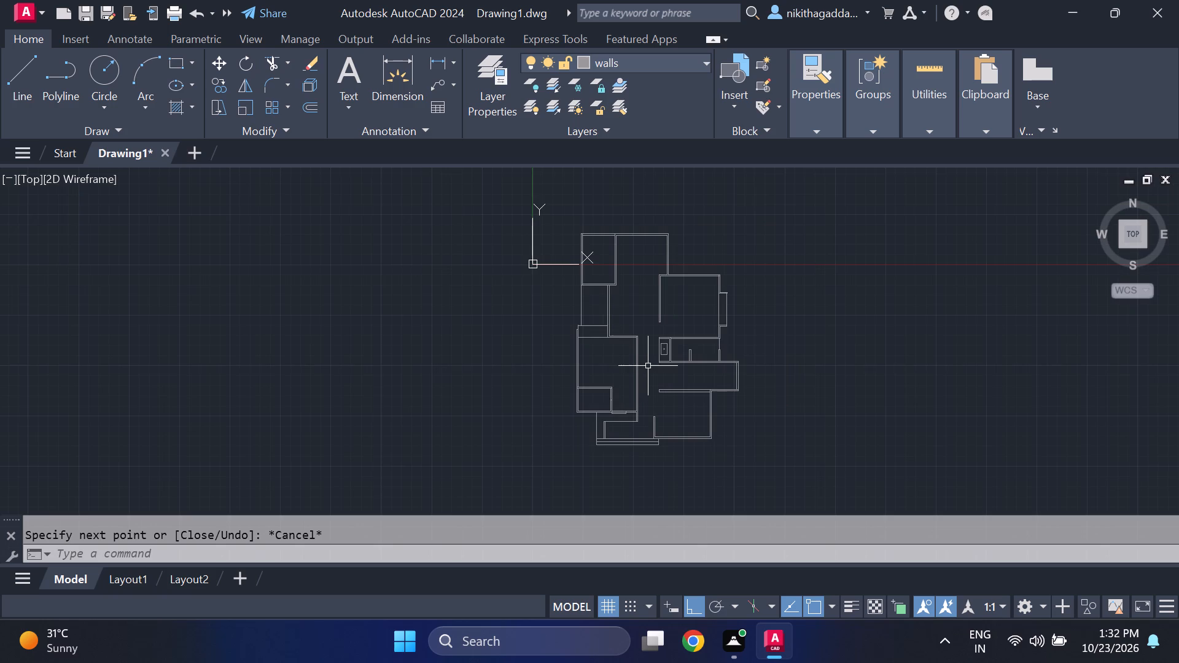
scroll(640, 357, up, 3)
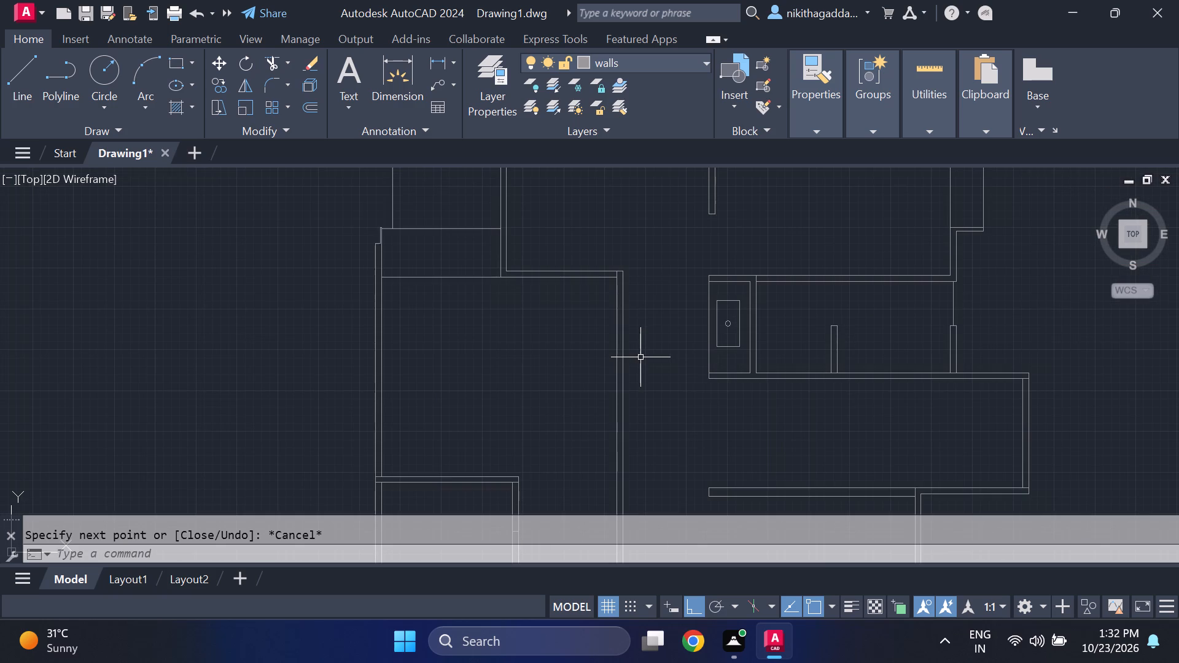
scroll(640, 357, down, 2)
middle_drag(642, 383, 642, 410)
scroll(642, 407, up, 1)
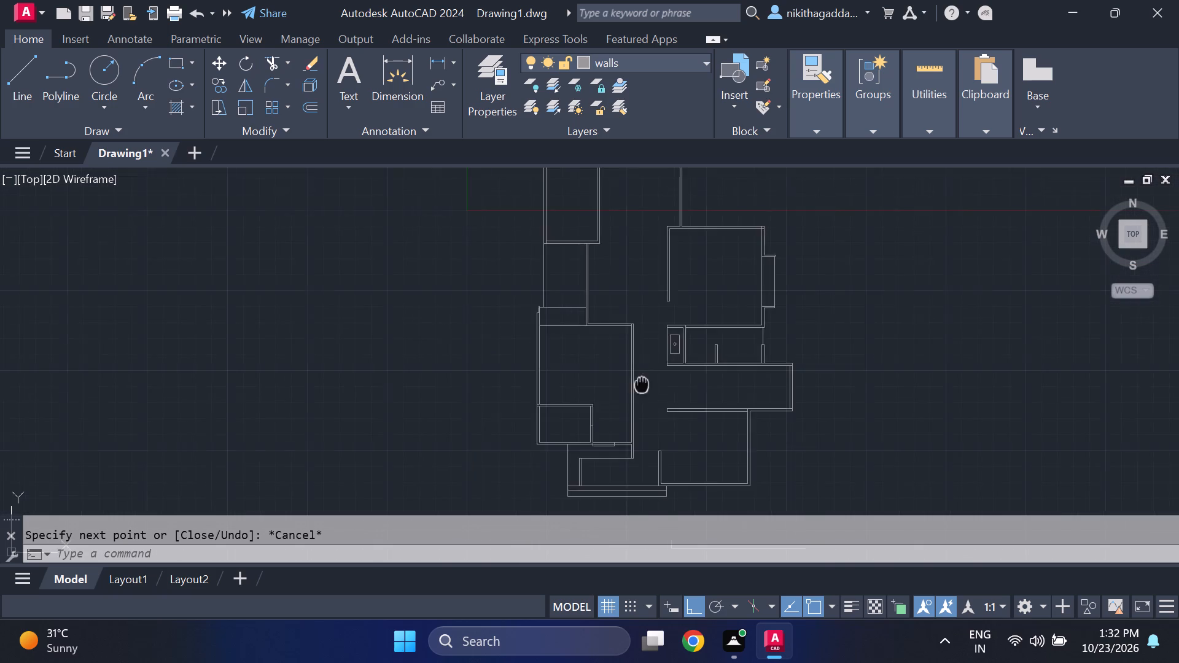
middle_drag(642, 410, 642, 427)
middle_drag(664, 376, 692, 374)
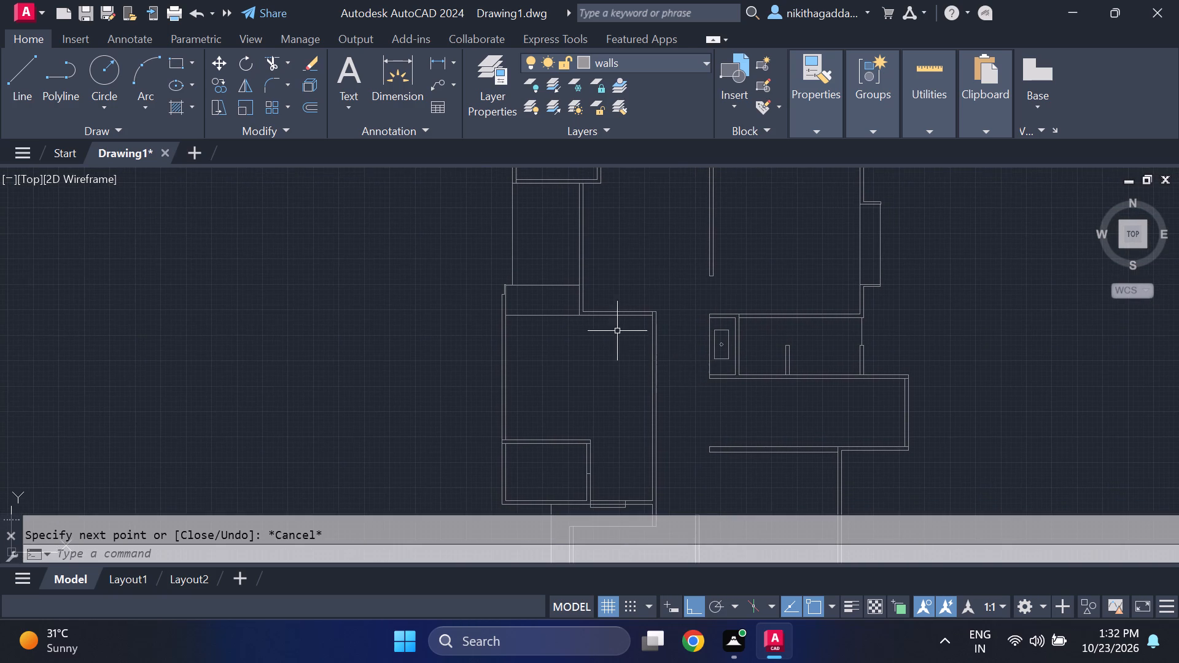
middle_drag(617, 331, 634, 379)
scroll(644, 369, down, 2)
scroll(618, 331, up, 2)
middle_drag(619, 331, 618, 331)
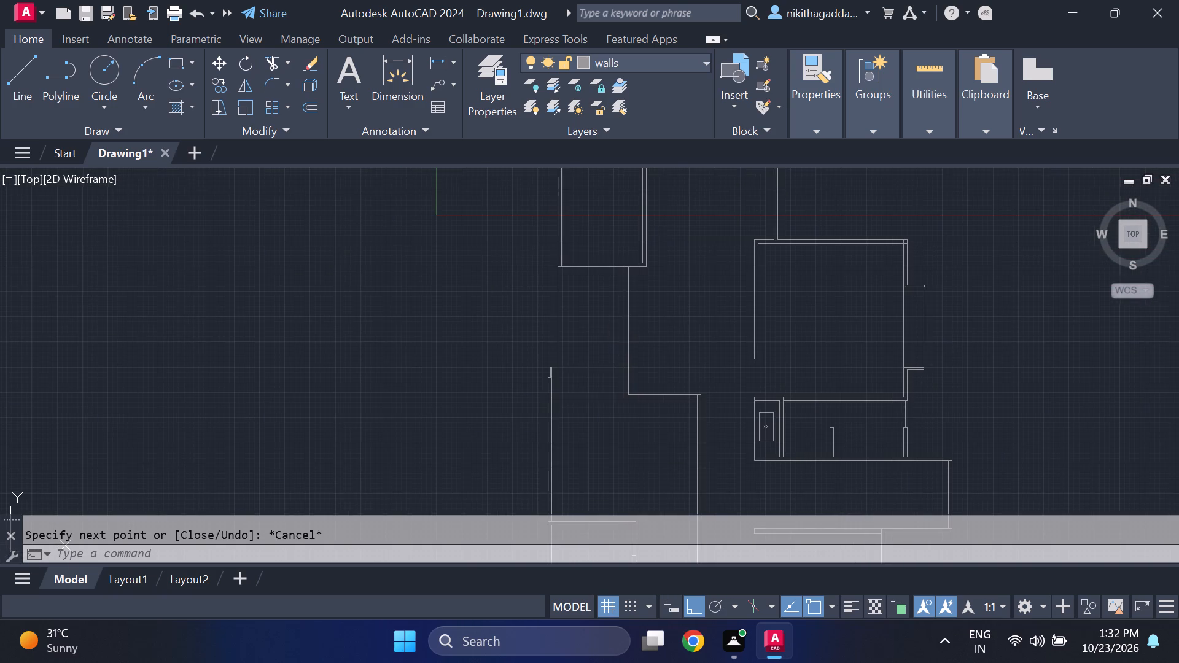
middle_drag(618, 331, 488, 412)
scroll(488, 412, up, 1)
scroll(502, 398, down, 4)
scroll(502, 398, up, 4)
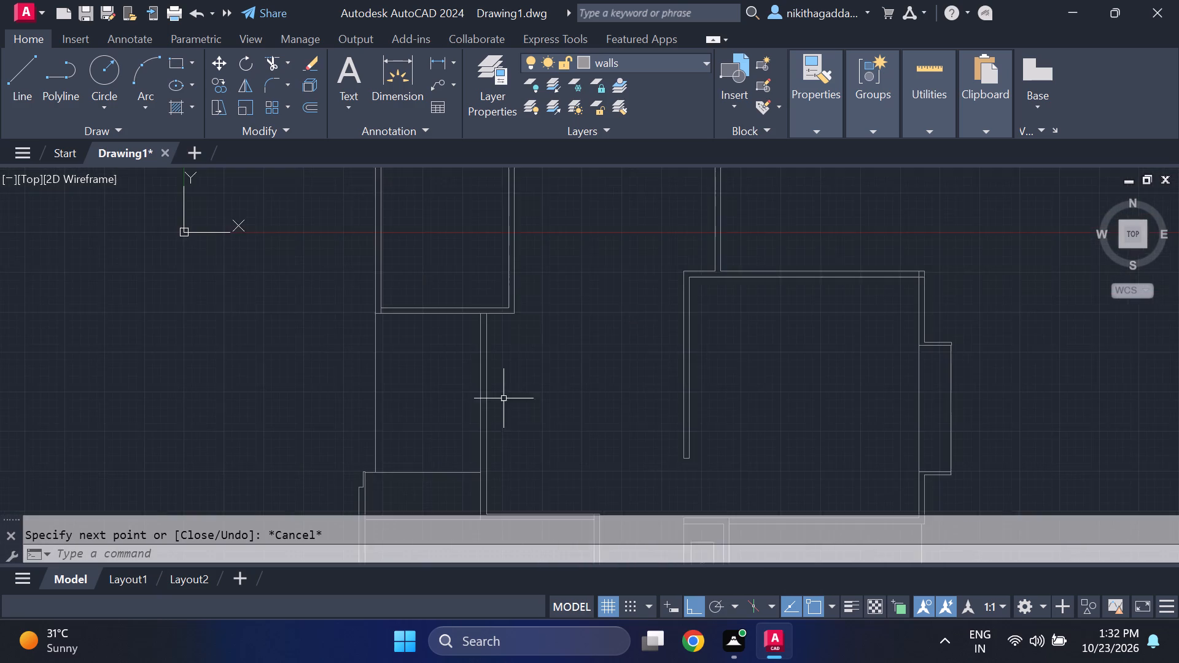
middle_drag(508, 402, 551, 476)
scroll(569, 405, down, 2)
middle_drag(553, 398, 448, 335)
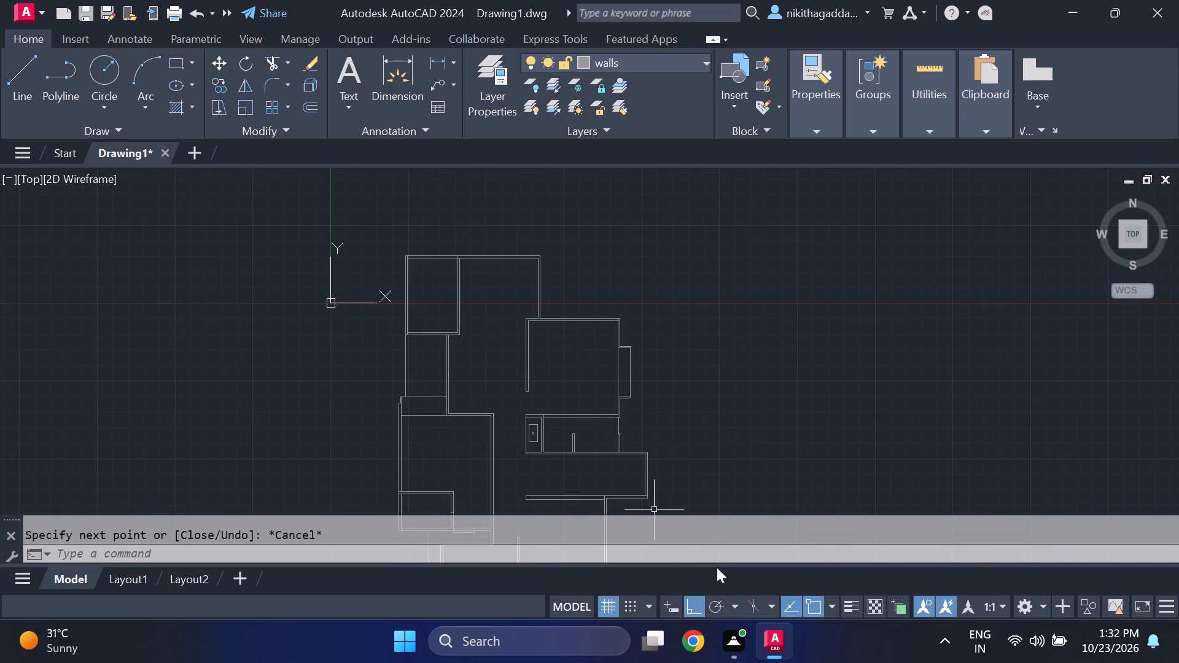
Examine the whole floor plan, from the stacked rooms along the west side to the central passage, fixture room and entrance area.
middle_drag(426, 381, 507, 297)
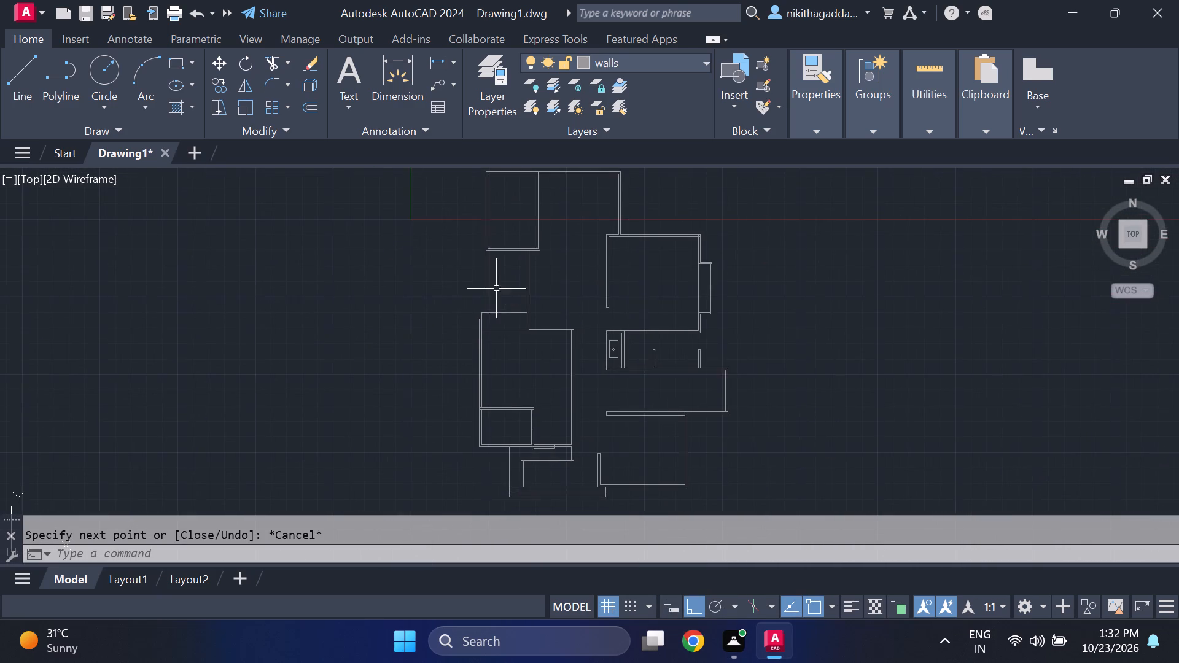
scroll(472, 345, up, 1)
middle_drag(488, 414, 462, 347)
middle_click(465, 342)
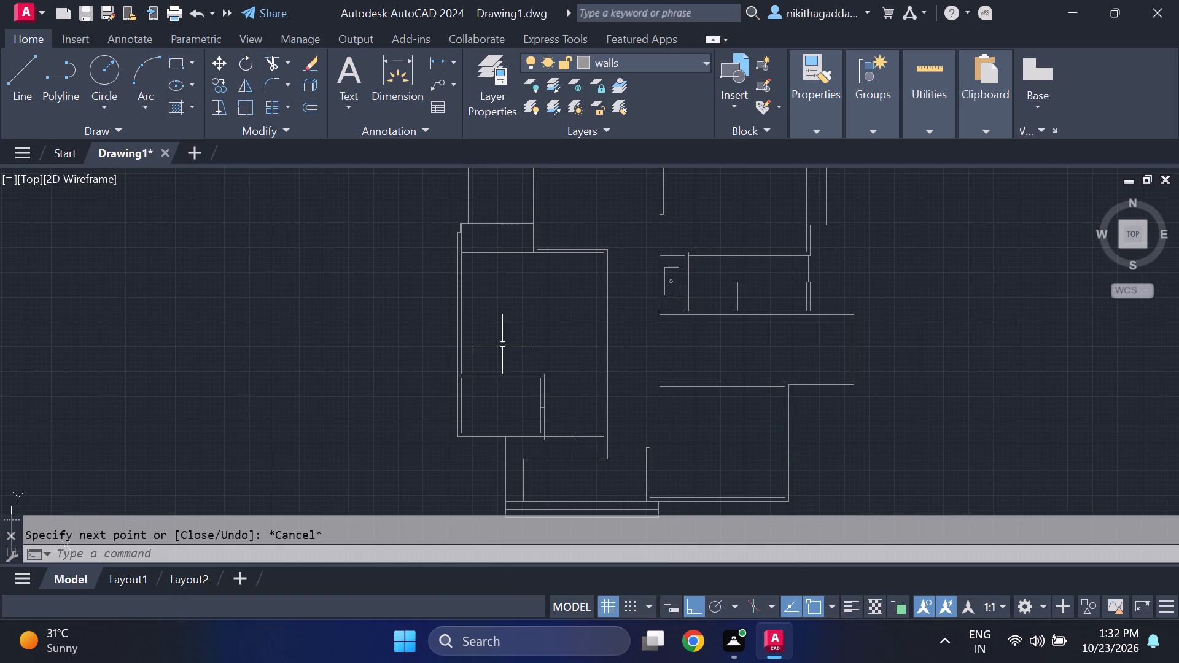
middle_drag(539, 305, 523, 400)
middle_drag(523, 408, 481, 417)
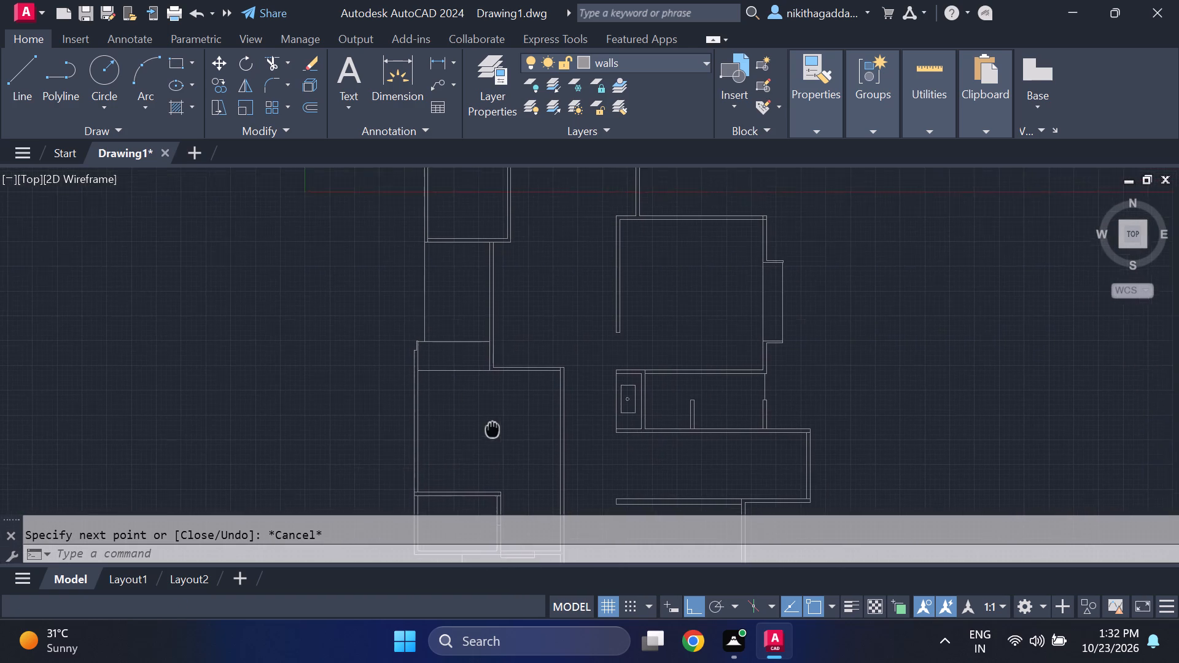
middle_drag(481, 417, 457, 382)
scroll(472, 376, down, 1)
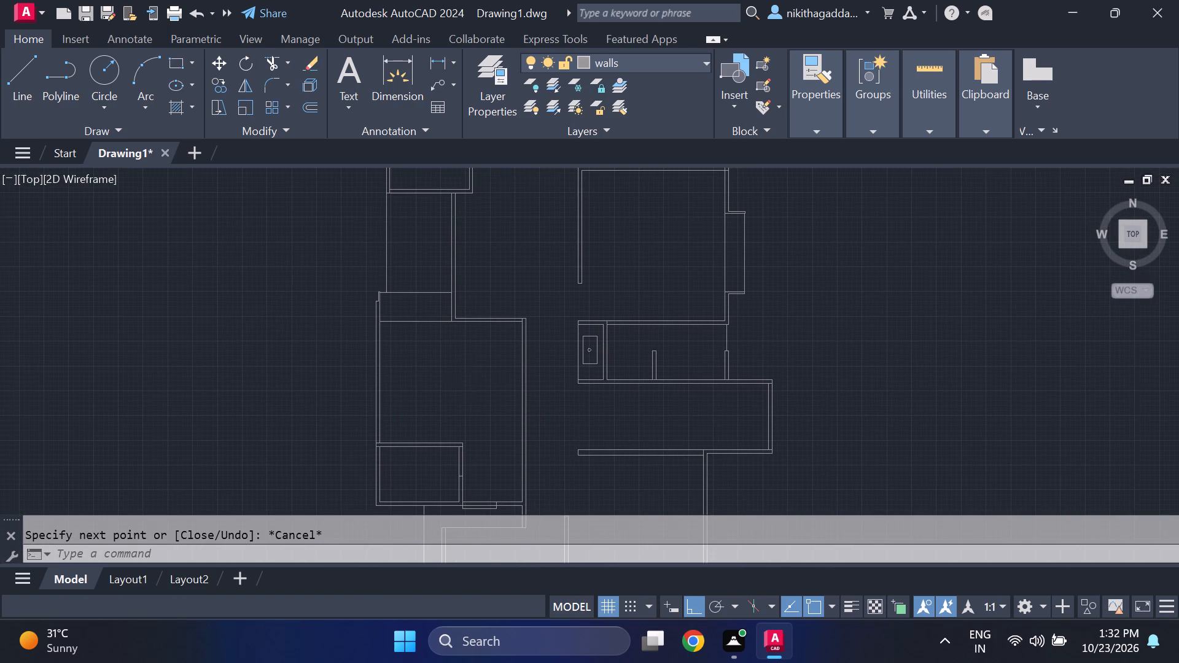
scroll(465, 373, down, 2)
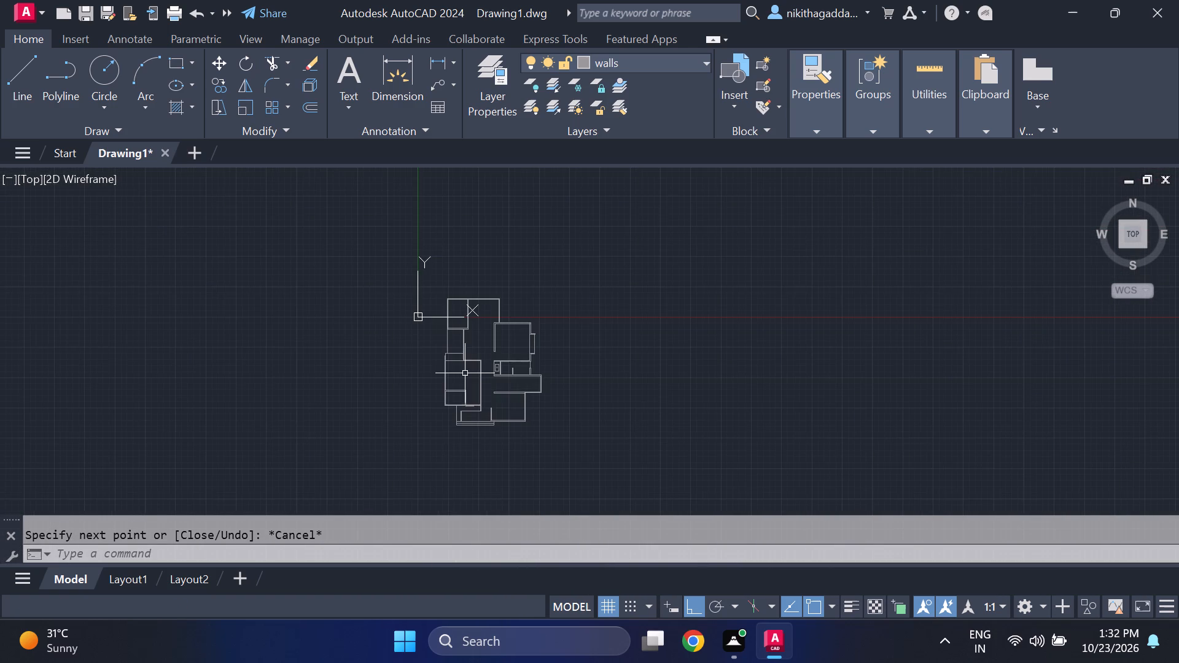
scroll(481, 344, up, 3)
middle_drag(448, 408, 434, 331)
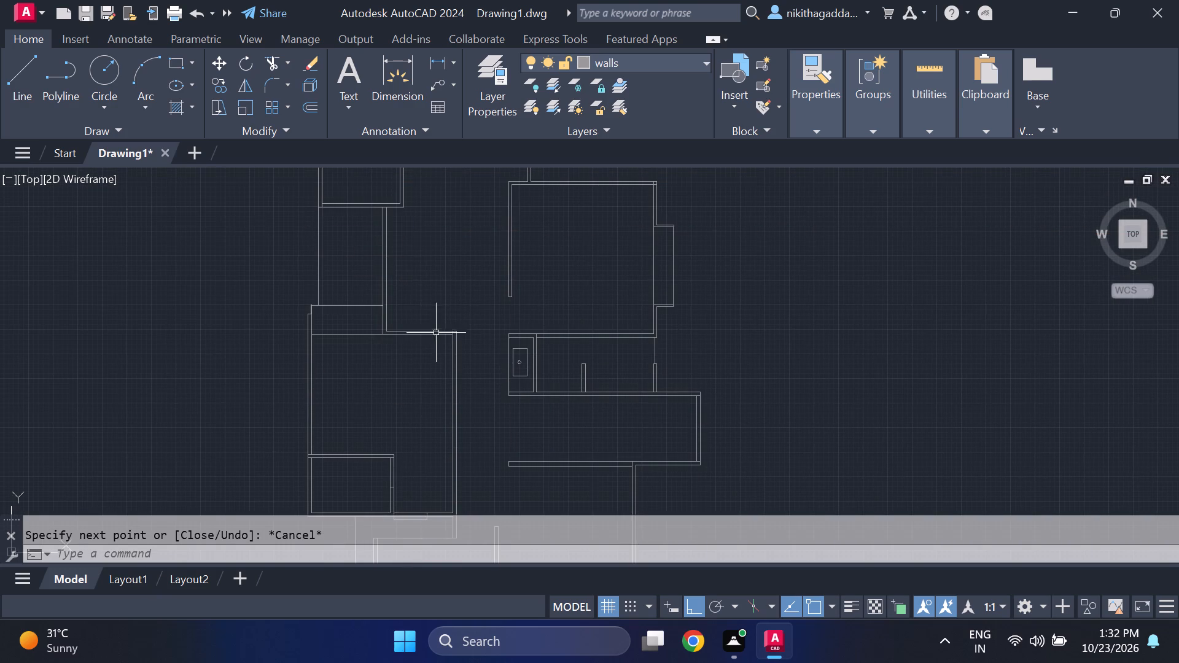
middle_drag(421, 293, 438, 370)
scroll(429, 283, down, 3)
scroll(430, 306, up, 2)
middle_drag(443, 327, 597, 292)
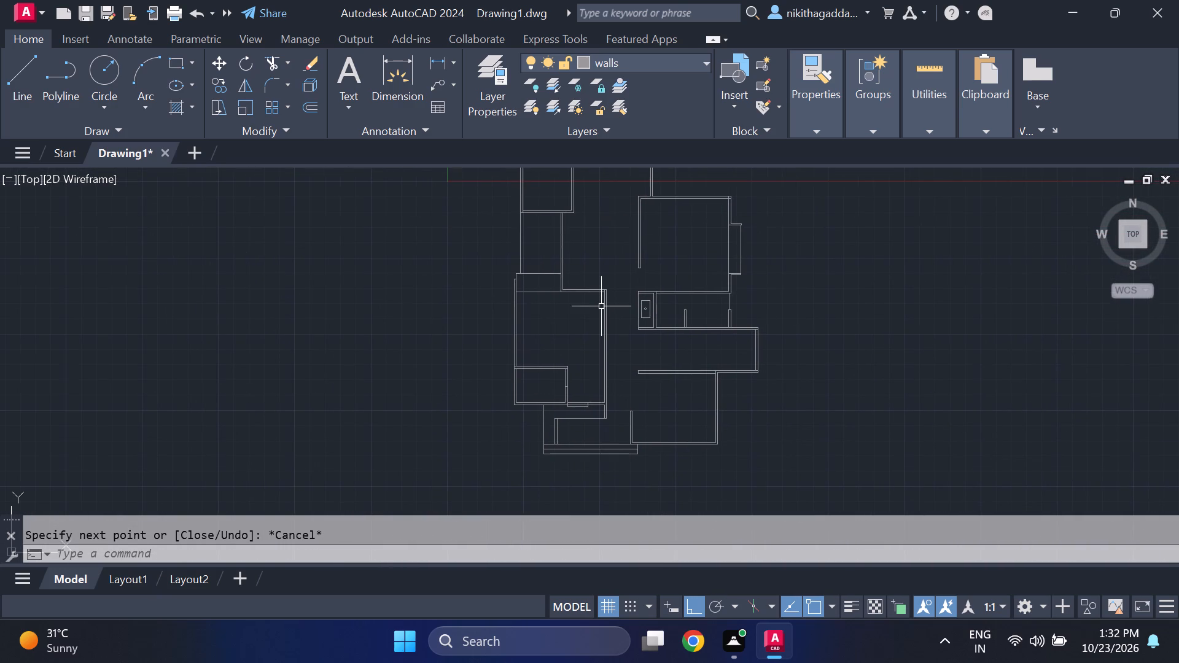
middle_drag(597, 328, 606, 356)
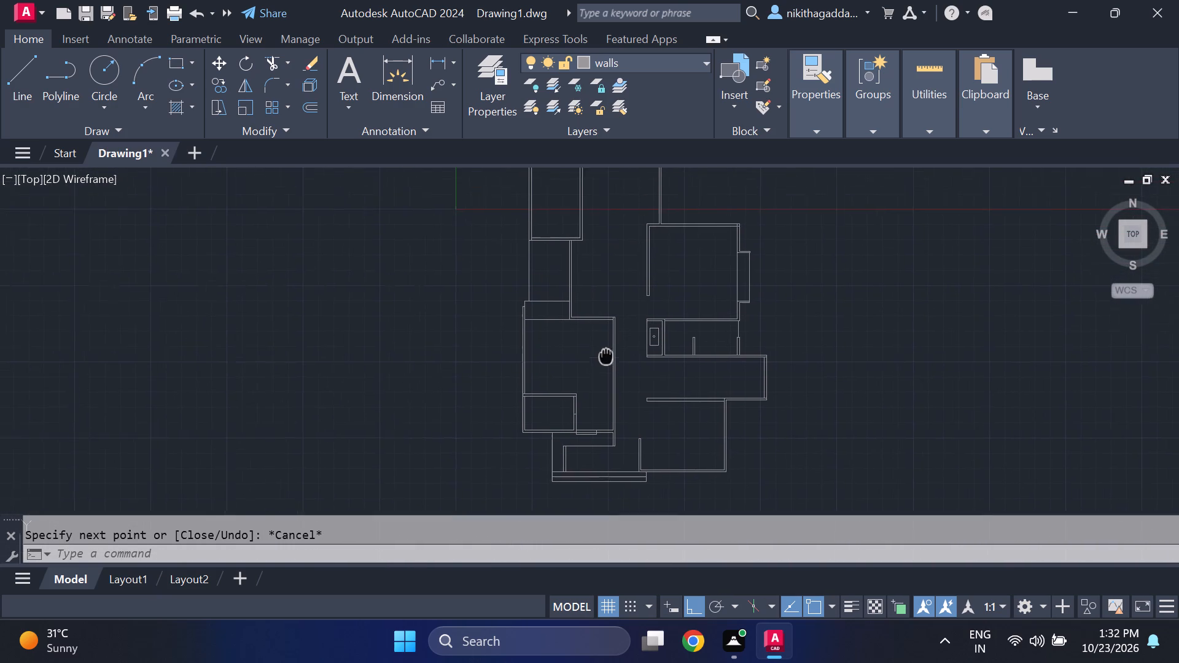
middle_drag(606, 356, 607, 371)
scroll(471, 469, up, 1)
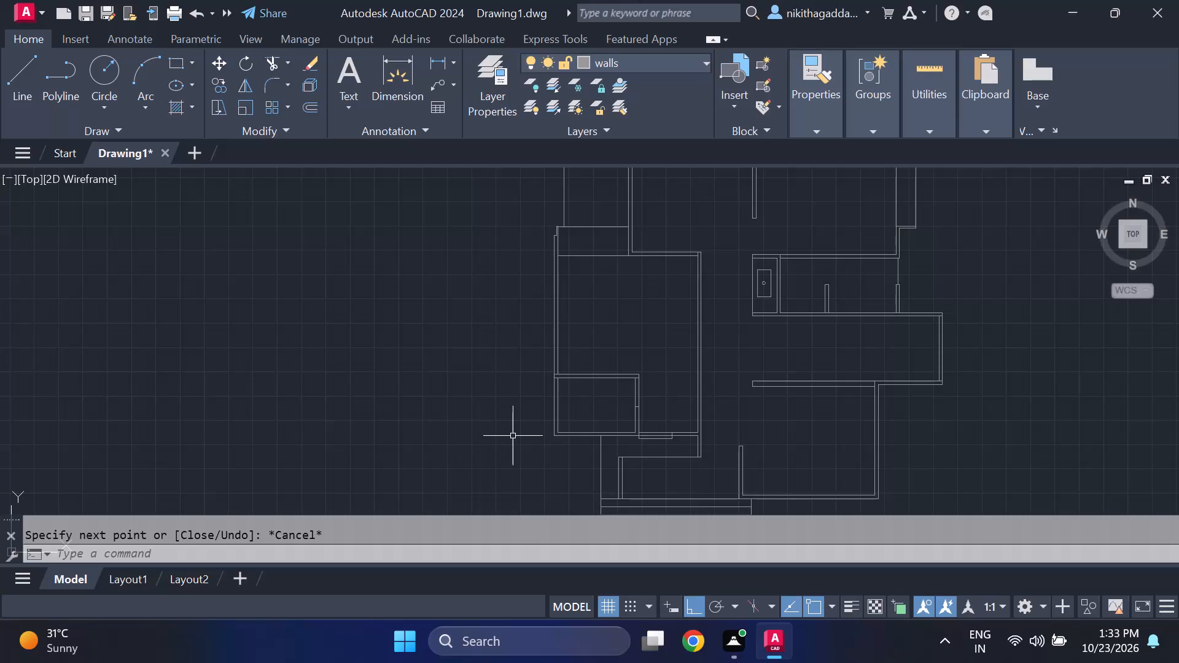
scroll(622, 462, down, 2)
scroll(620, 411, up, 1)
scroll(621, 348, up, 1)
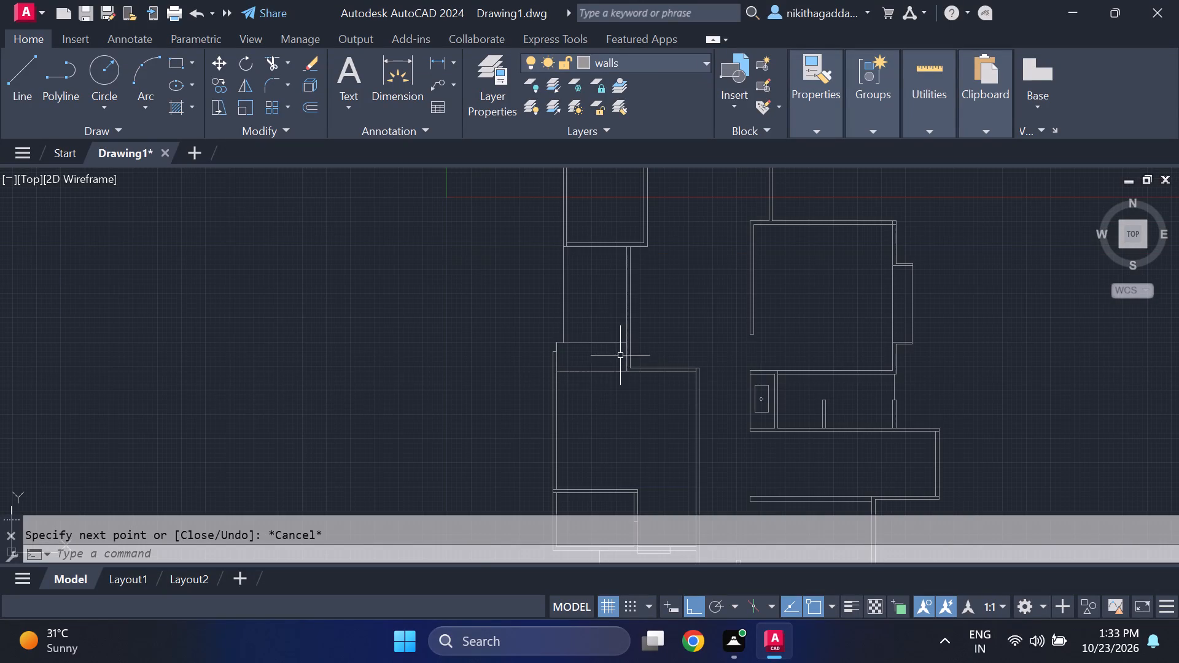
scroll(602, 351, down, 1)
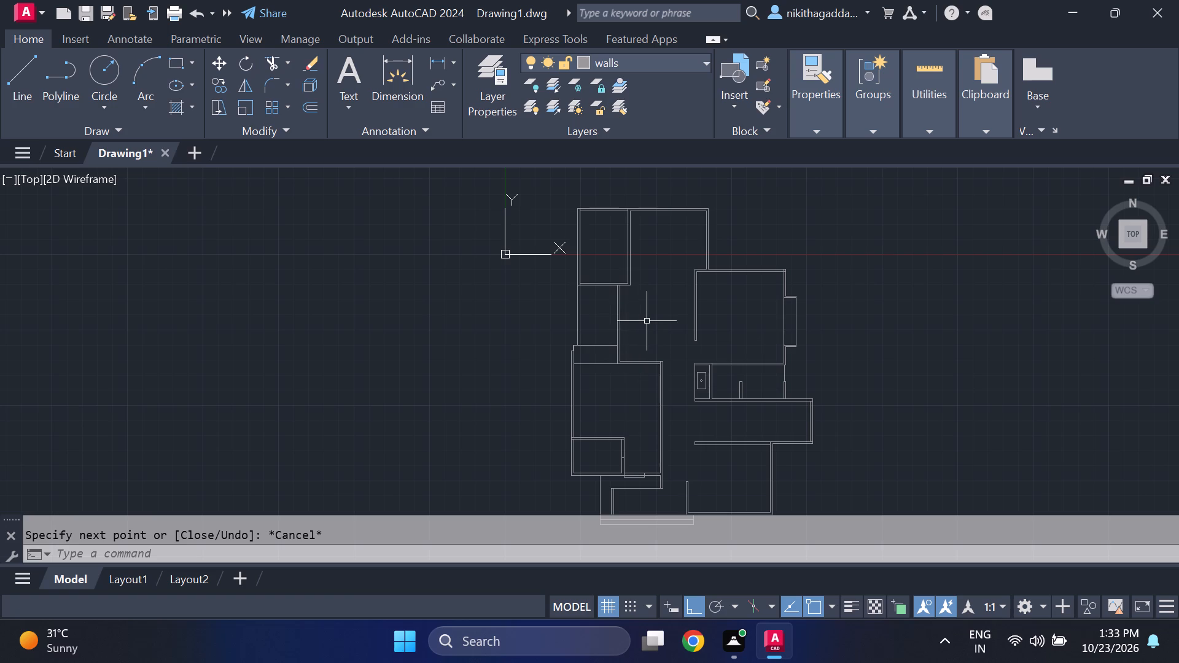
middle_drag(658, 278, 656, 306)
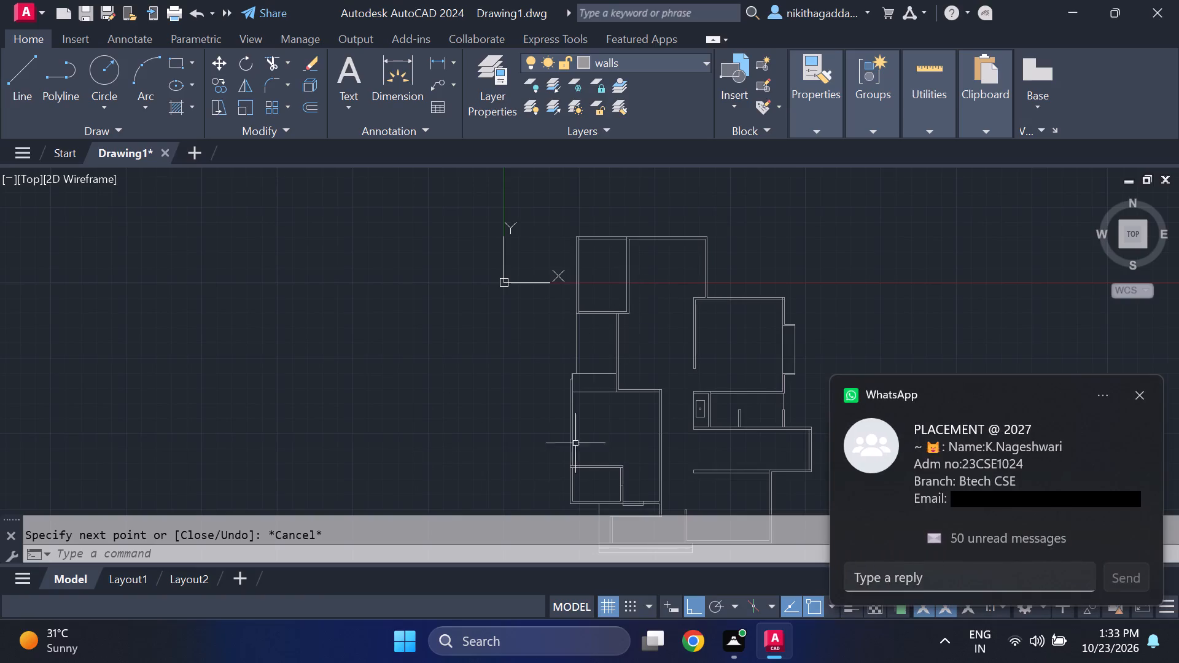
Dismiss the incoming message notification.
click(1143, 389)
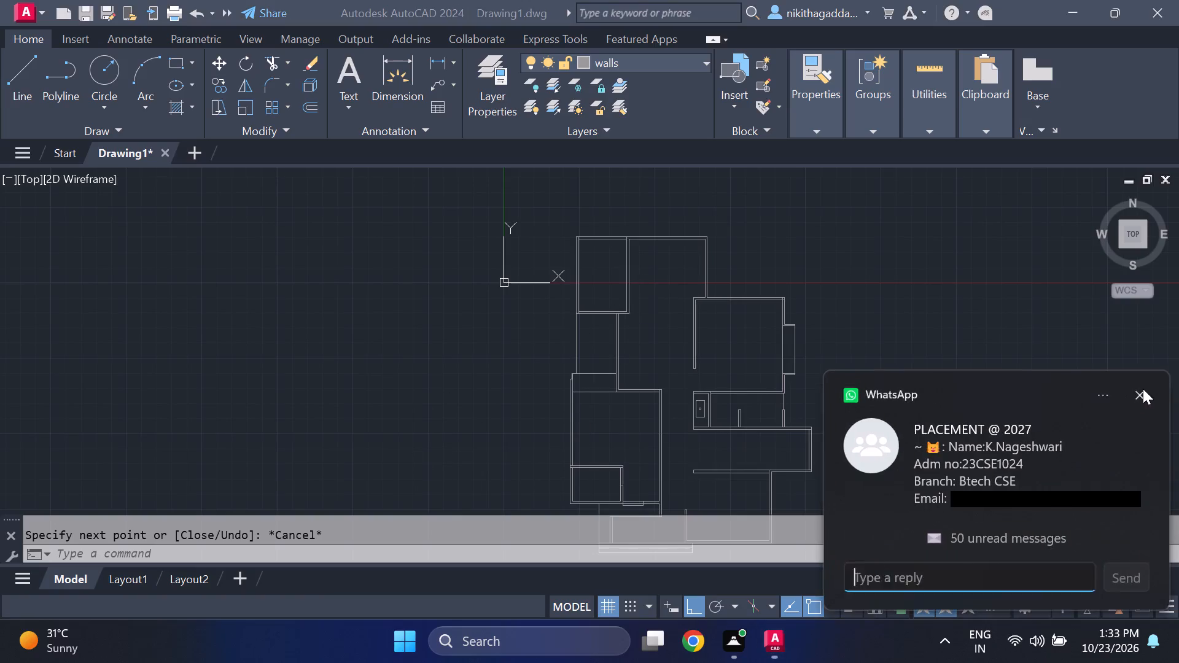
Create a new layer named windows in the layer manager.
scroll(520, 393, down, 3)
scroll(570, 390, up, 4)
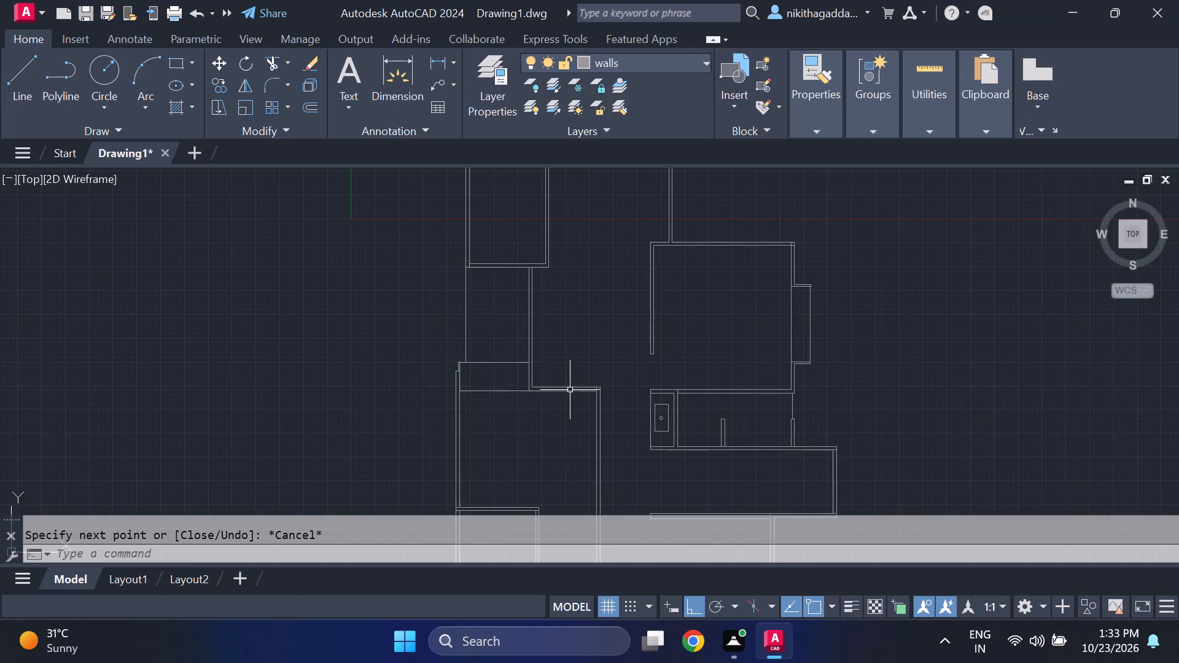
scroll(570, 390, down, 4)
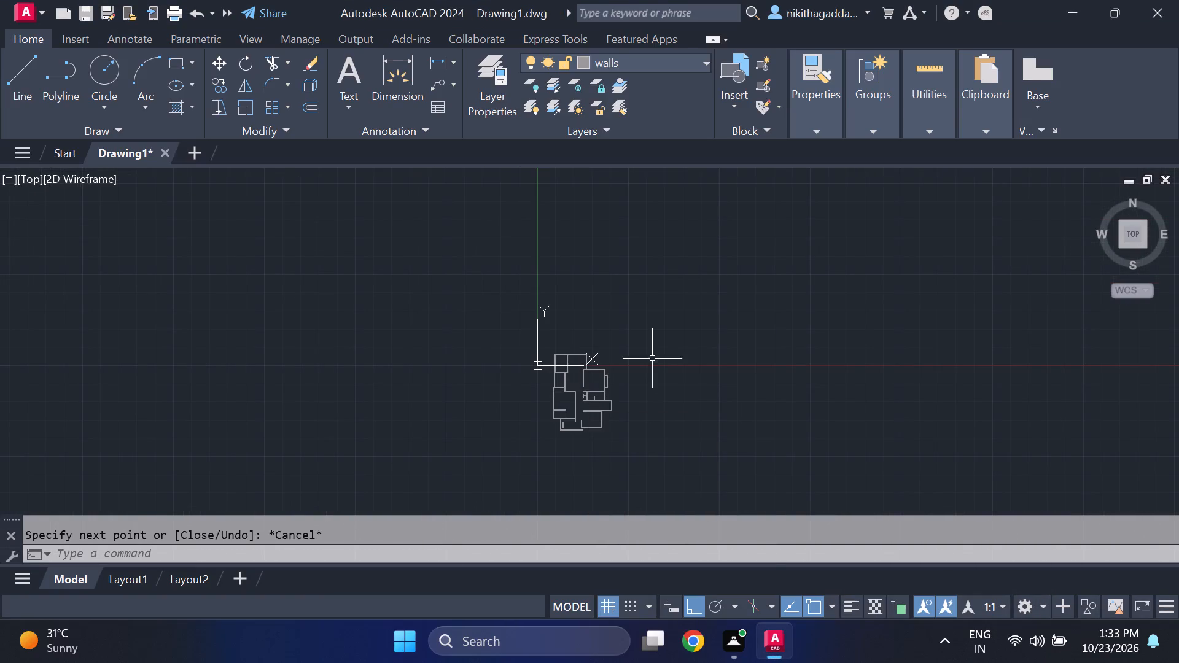
scroll(656, 357, up, 1)
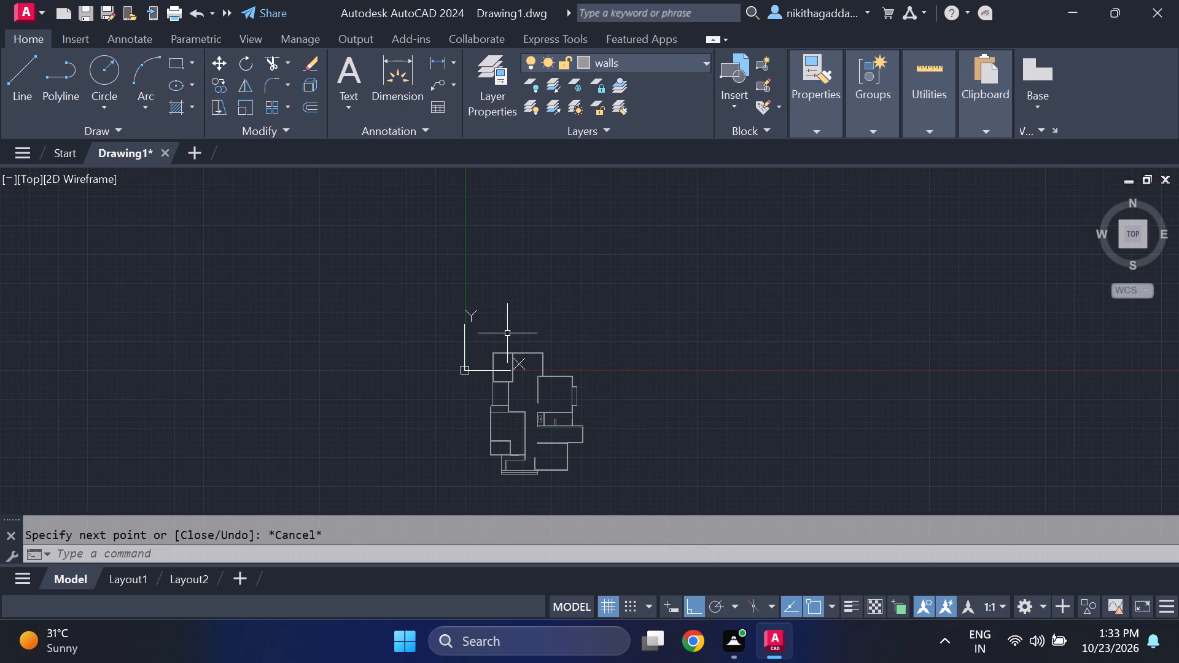
scroll(492, 325, up, 3)
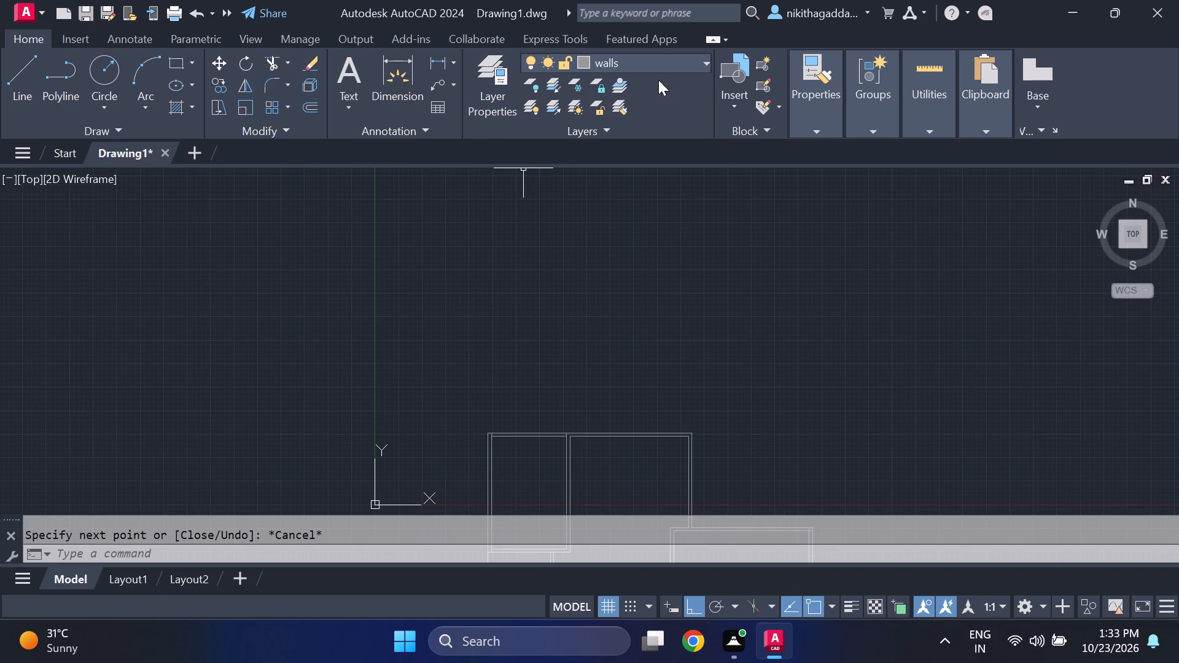
click(502, 95)
scroll(937, 107, up, 1)
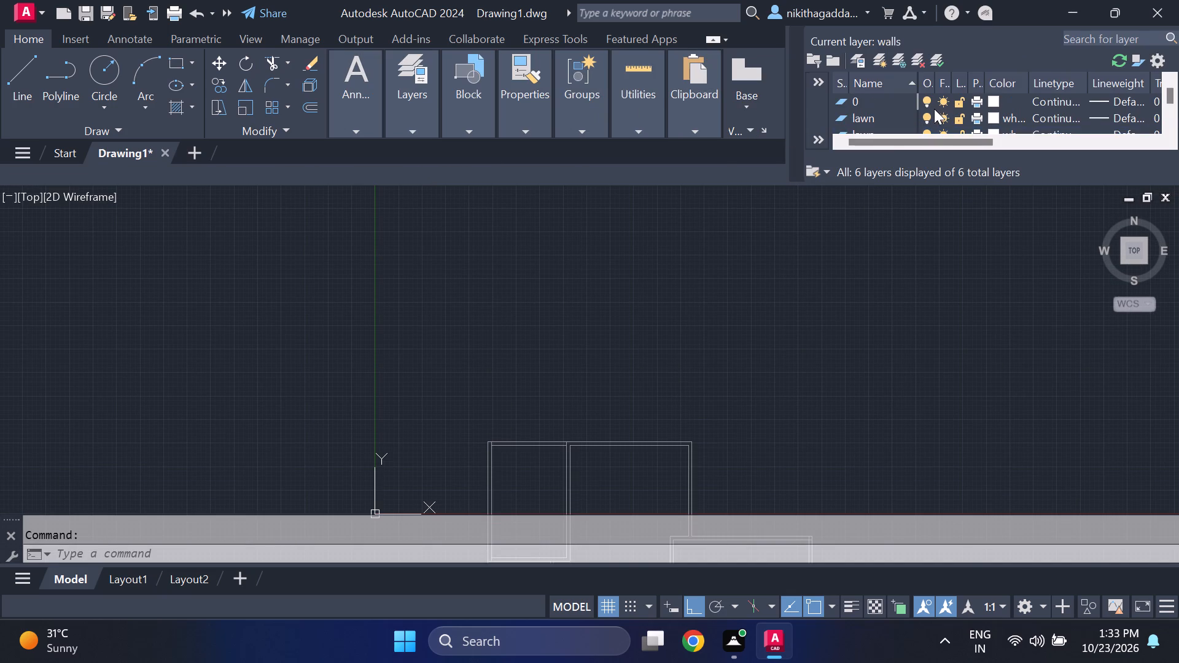
scroll(933, 112, down, 2)
scroll(933, 112, up, 2)
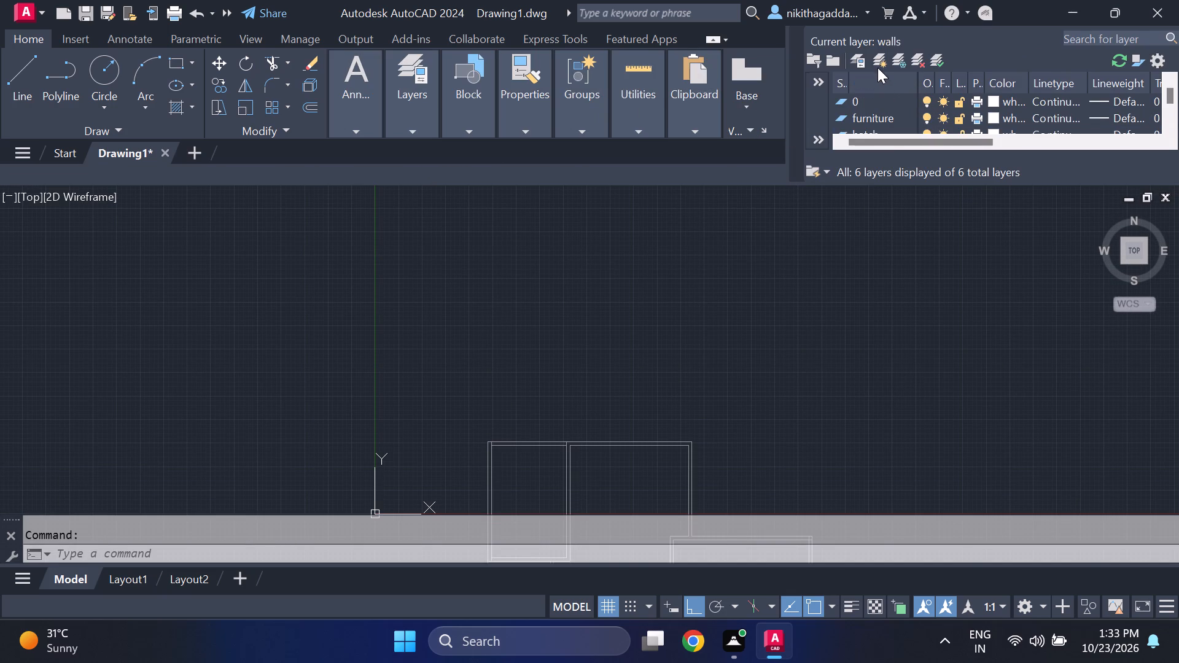
click(877, 66)
key(BackSpace)
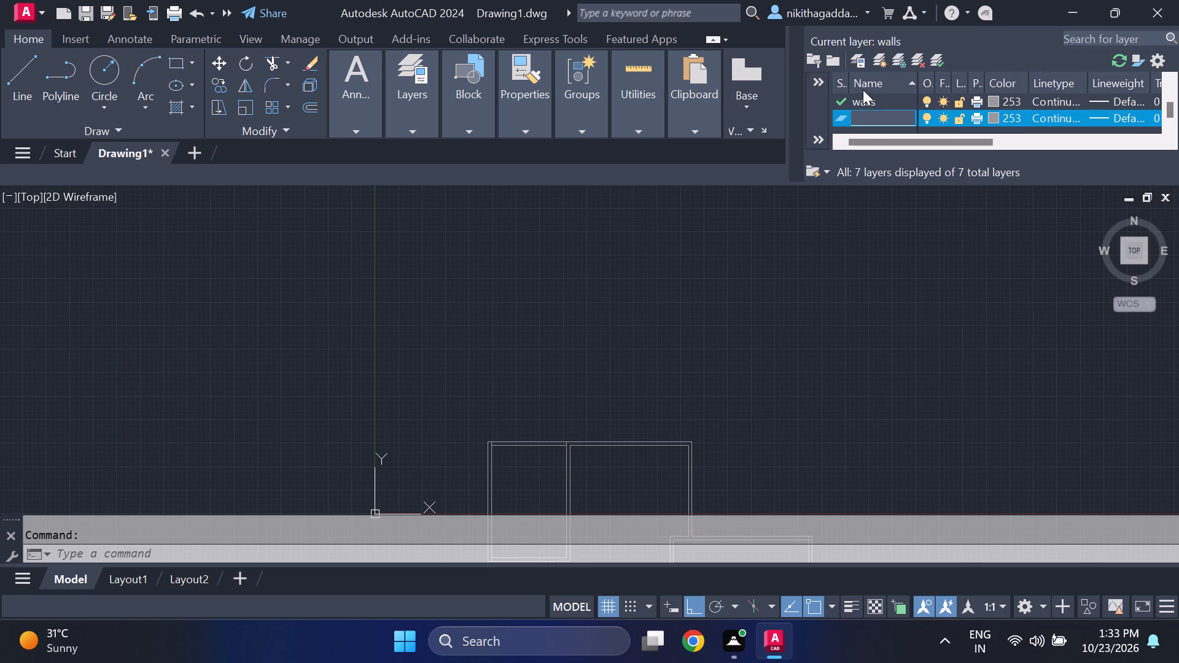
text(wi)
text(ndows)
key(Return)
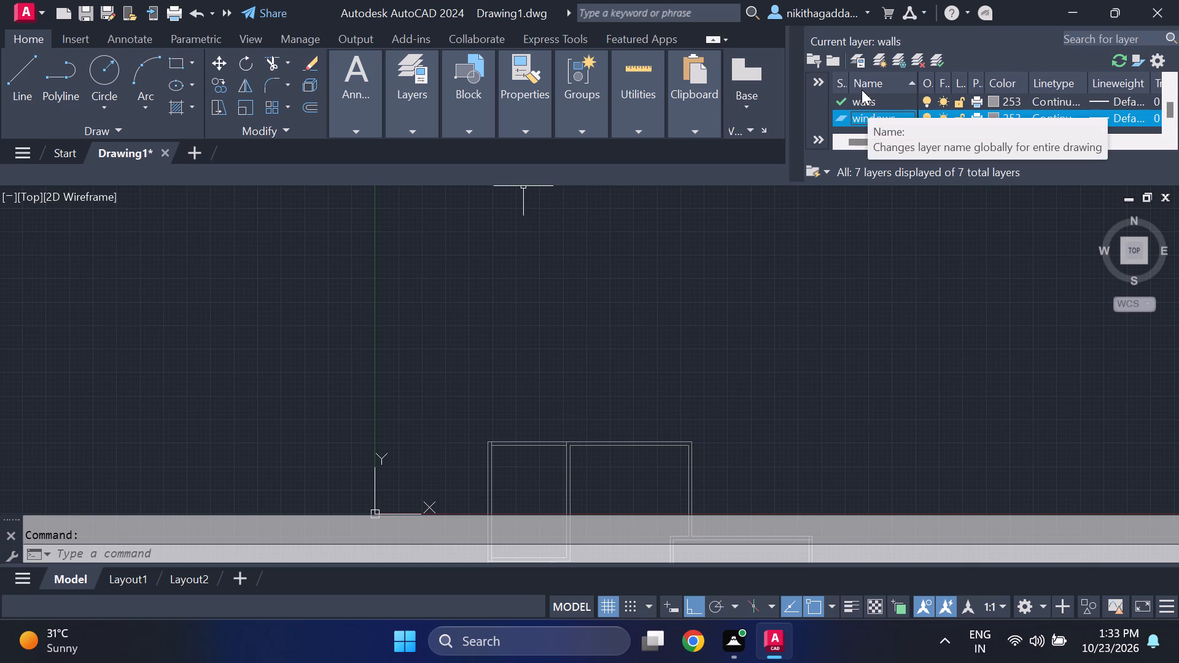
Set the windows layer's colour to index 250.
click(988, 116)
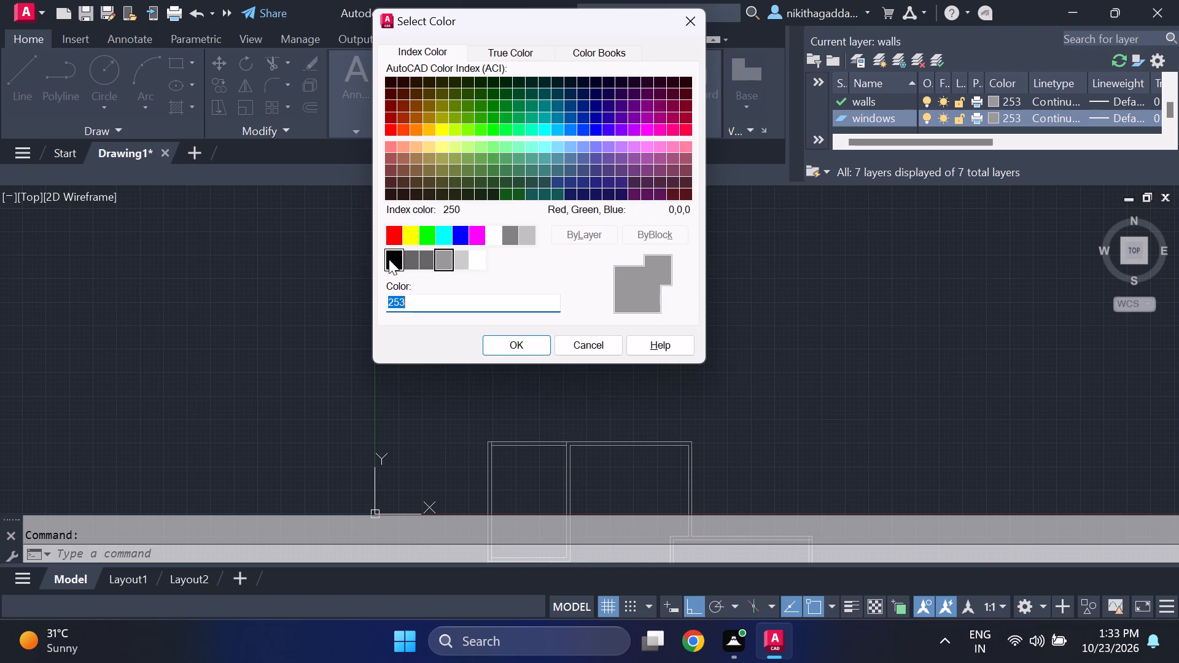
click(389, 260)
click(521, 344)
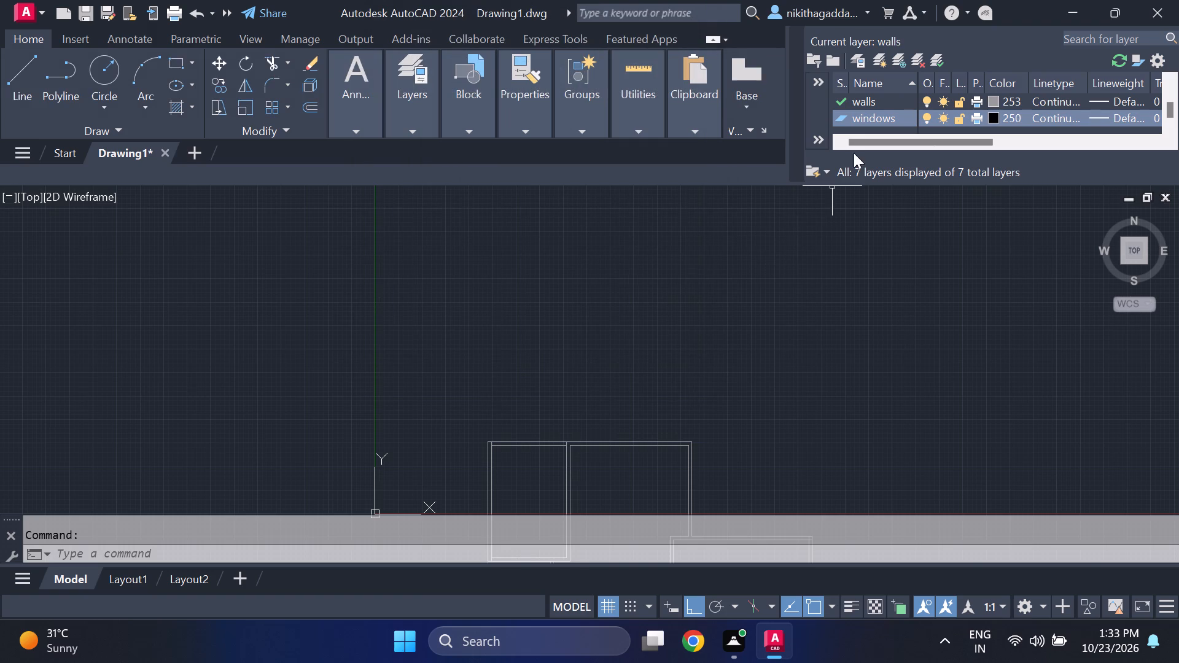
Make windows the current layer and close the layer manager.
click(942, 63)
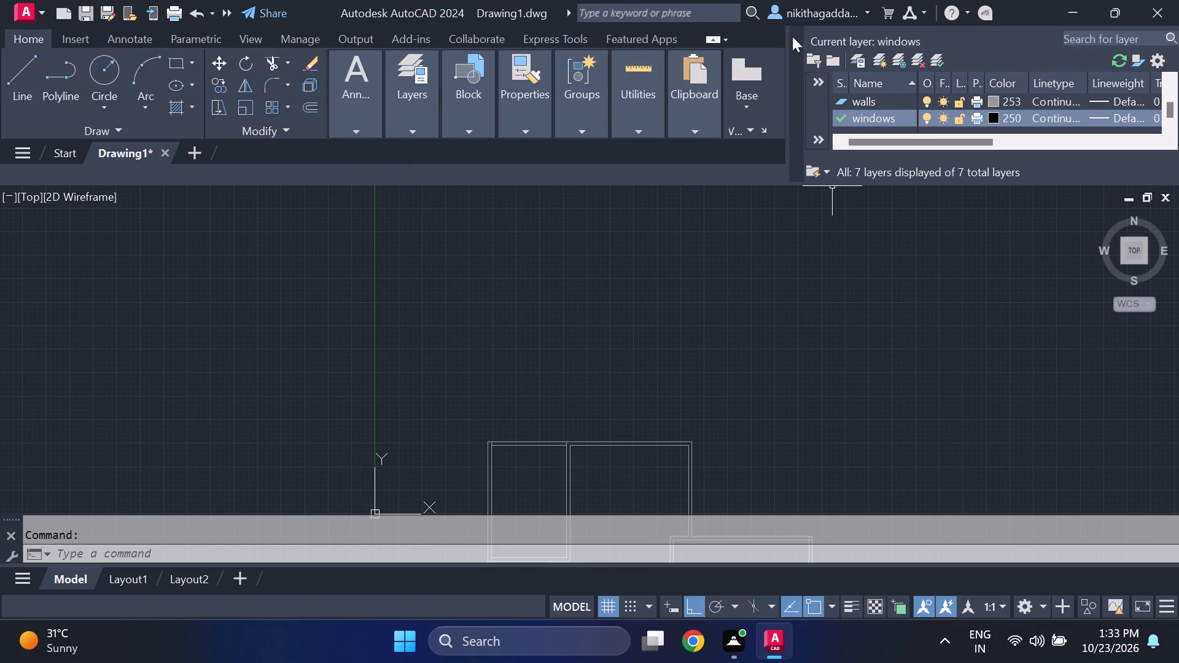
click(792, 36)
Draw a window centre line about 2'-4" long inside the plan's top wall, starting mid-thickness at the upper-left room's inner corner.
scroll(682, 236, down, 3)
scroll(610, 192, up, 2)
middle_drag(663, 302, 594, 270)
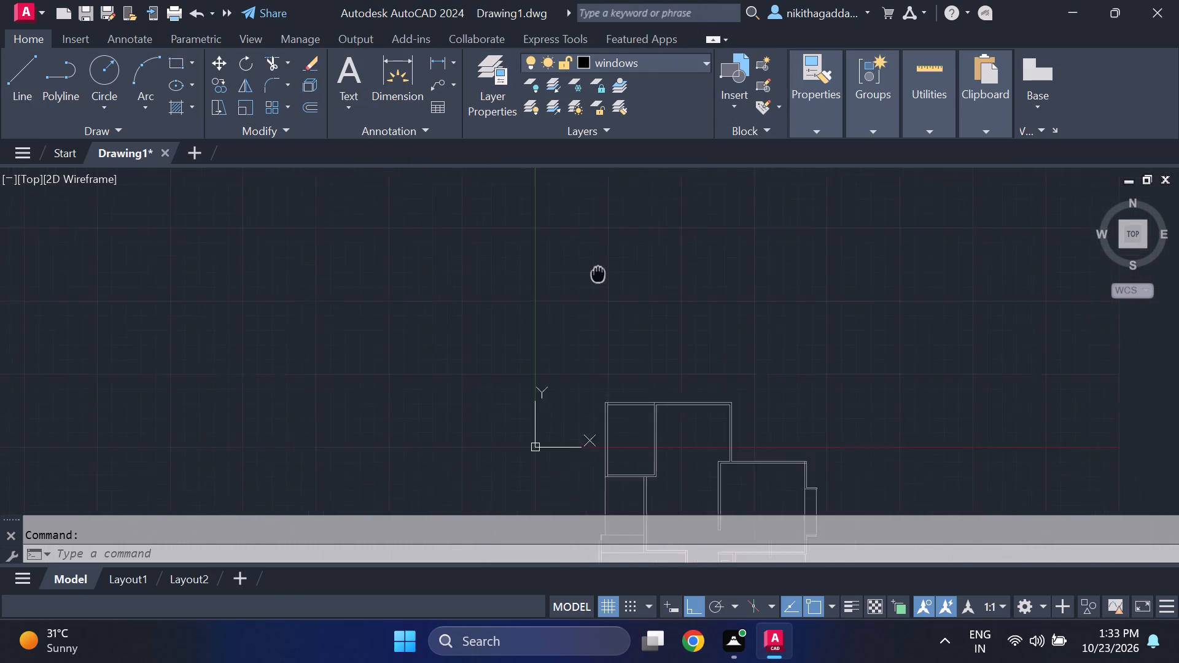
middle_drag(594, 270, 525, 194)
scroll(526, 195, up, 1)
scroll(538, 403, up, 3)
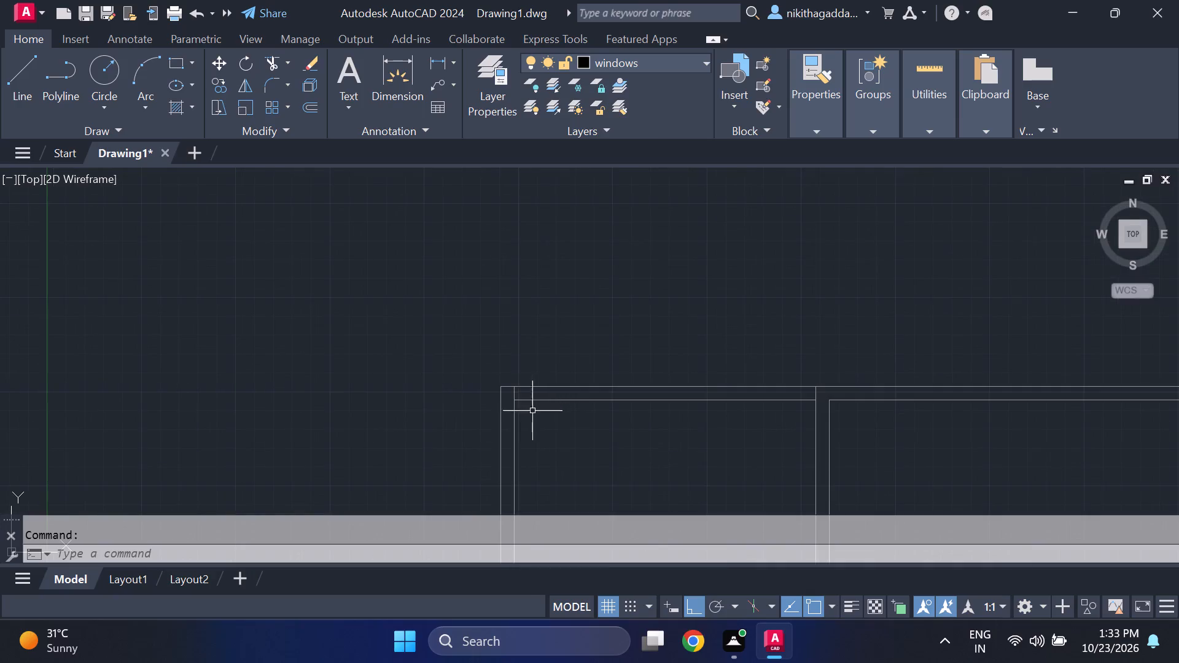
scroll(516, 397, up, 2)
key(l)
key(Return)
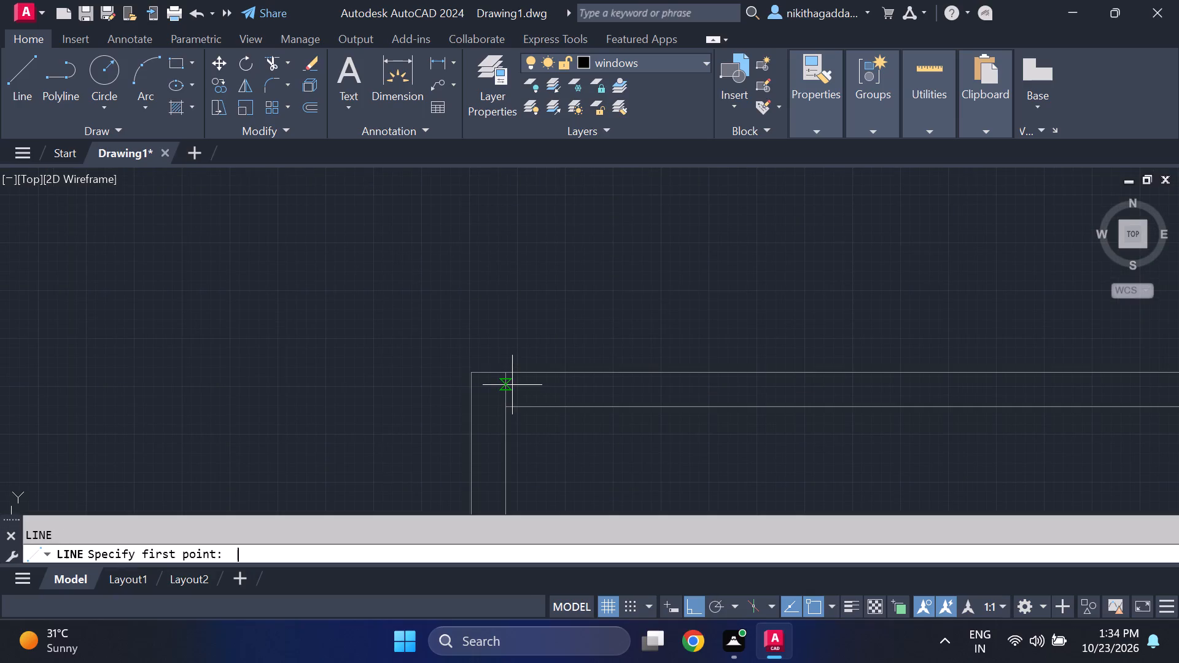
scroll(515, 382, up, 2)
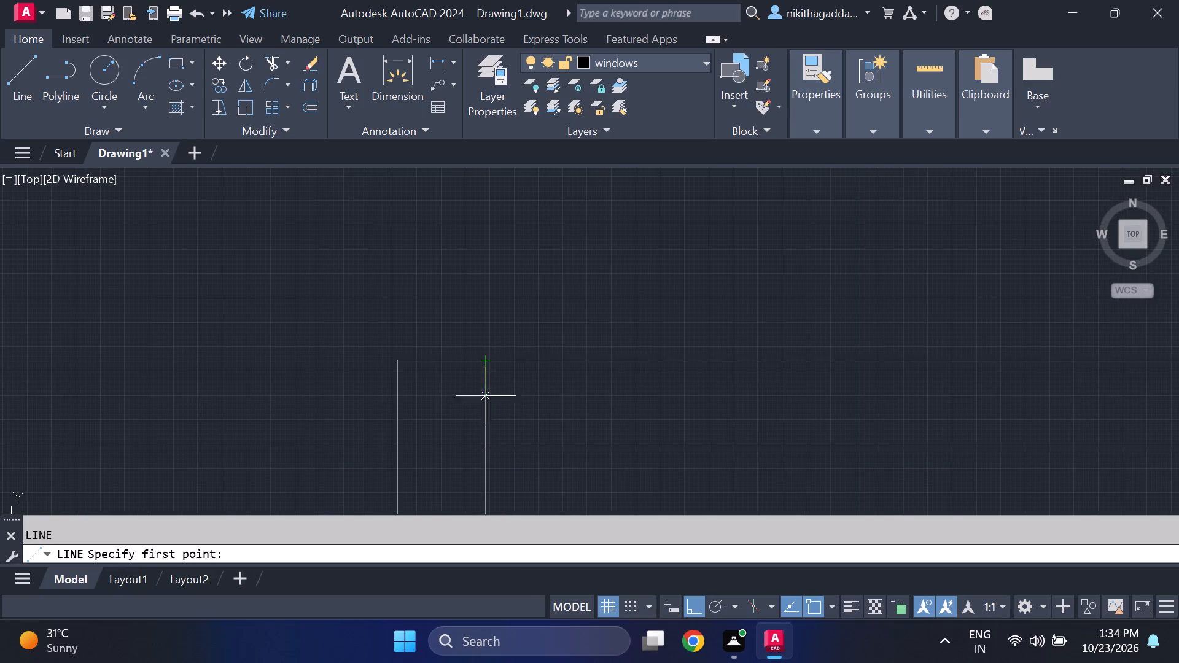
click(484, 405)
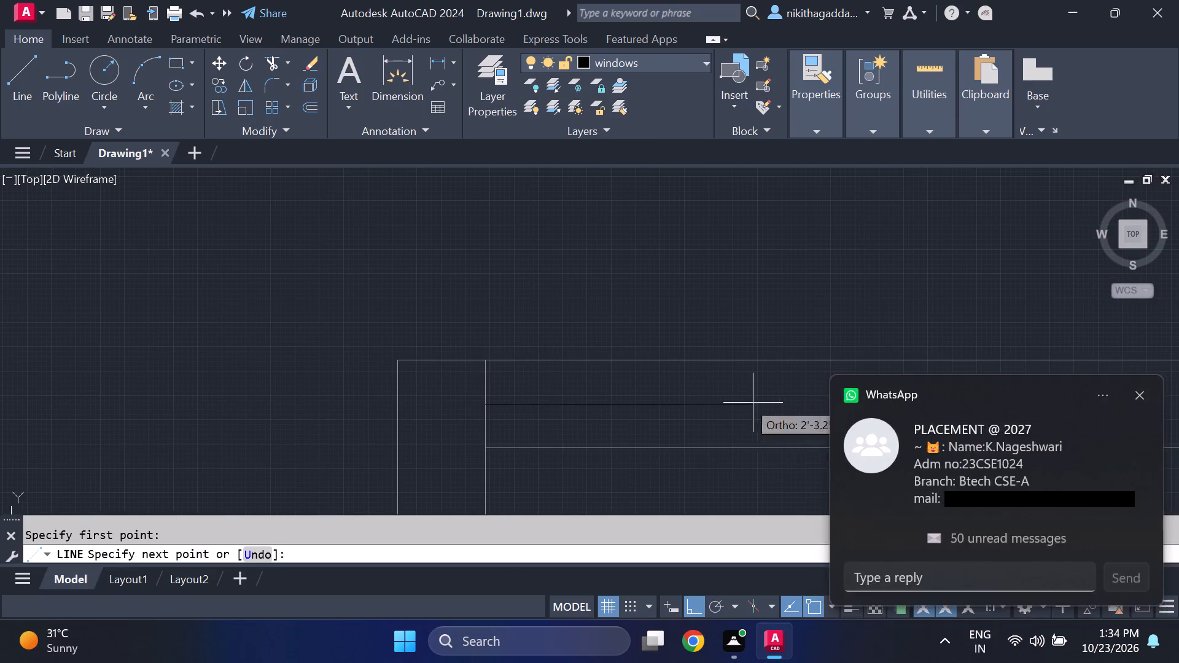
middle_drag(737, 400, 567, 364)
scroll(521, 335, down, 3)
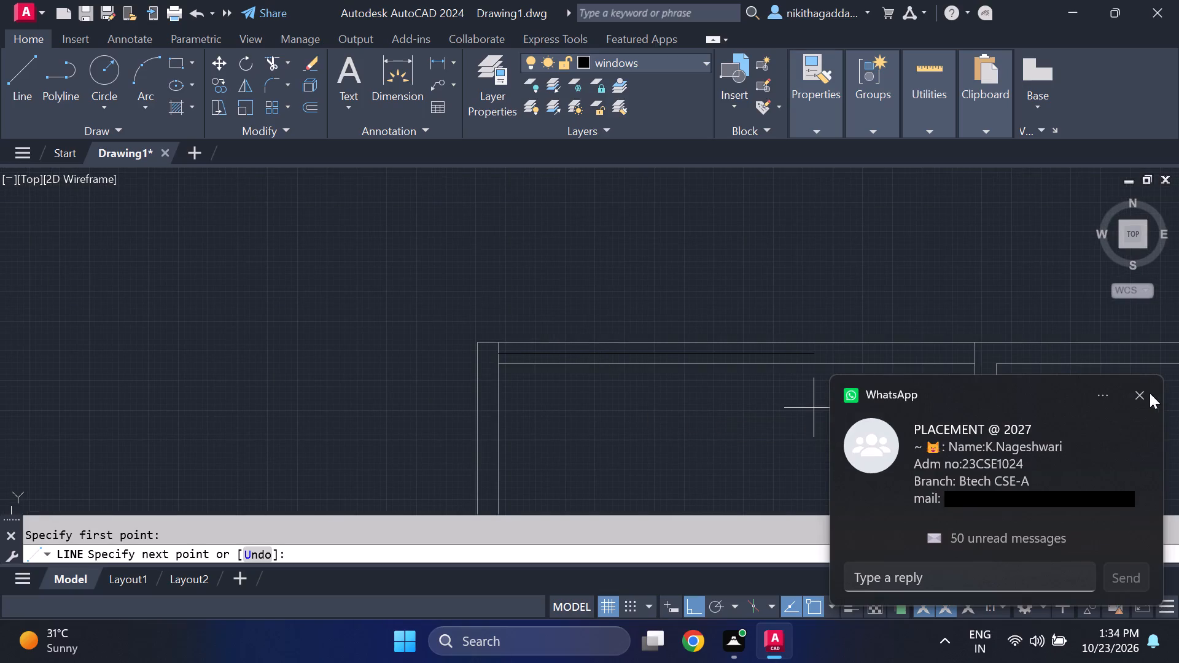
click(1140, 398)
scroll(561, 345, up, 3)
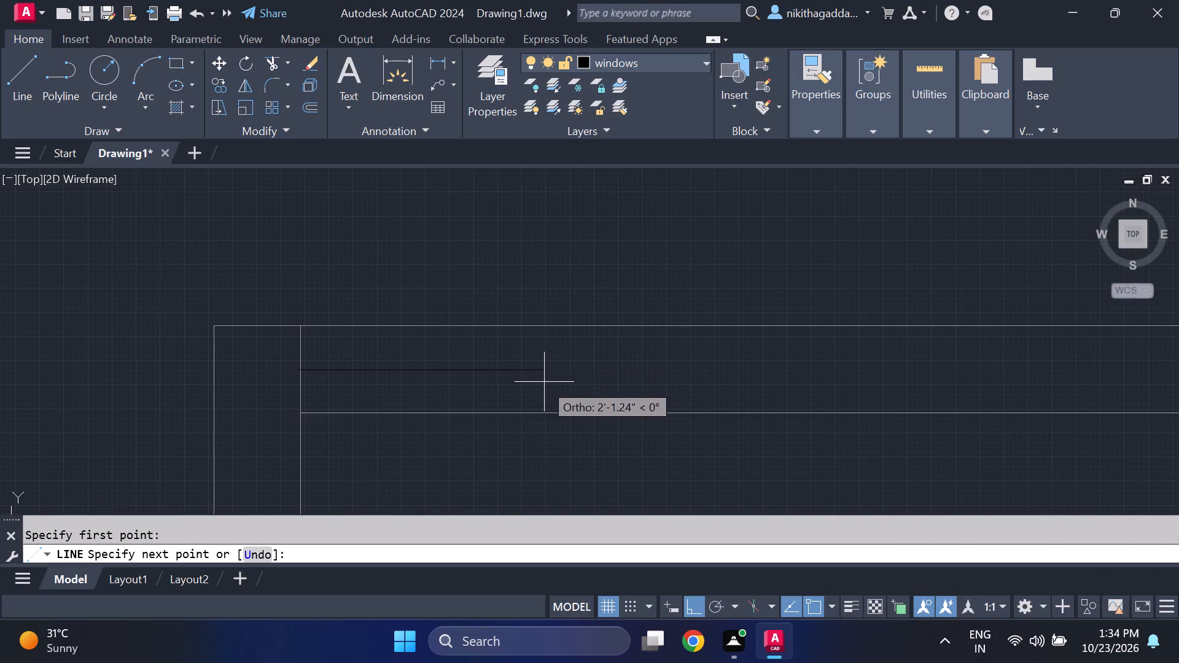
scroll(548, 381, up, 2)
scroll(614, 363, down, 3)
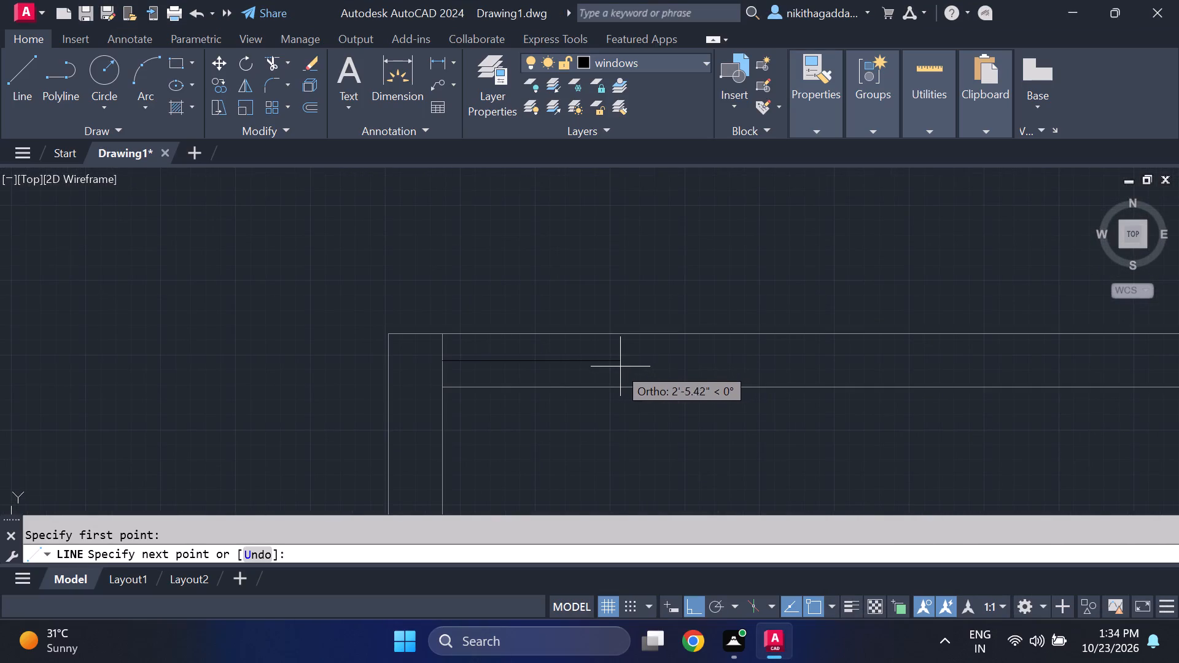
click(609, 363)
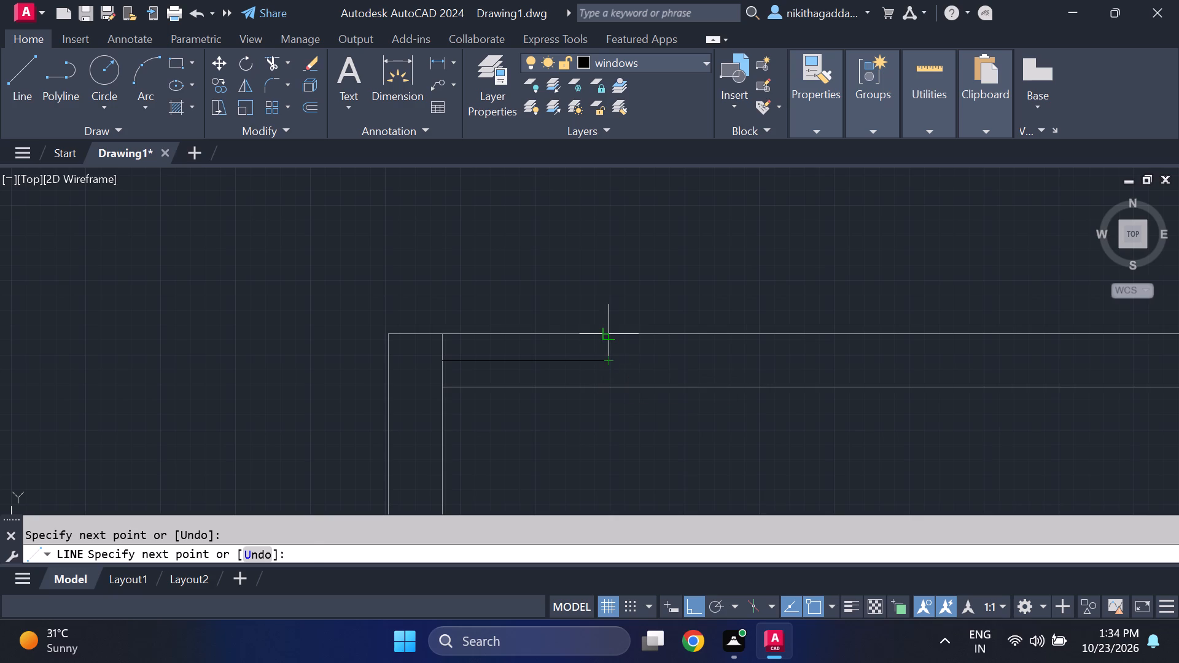
Draw the window's end line across the top wall's full thickness, from its outer face to its inner face.
click(607, 331)
click(612, 387)
scroll(654, 221, down, 3)
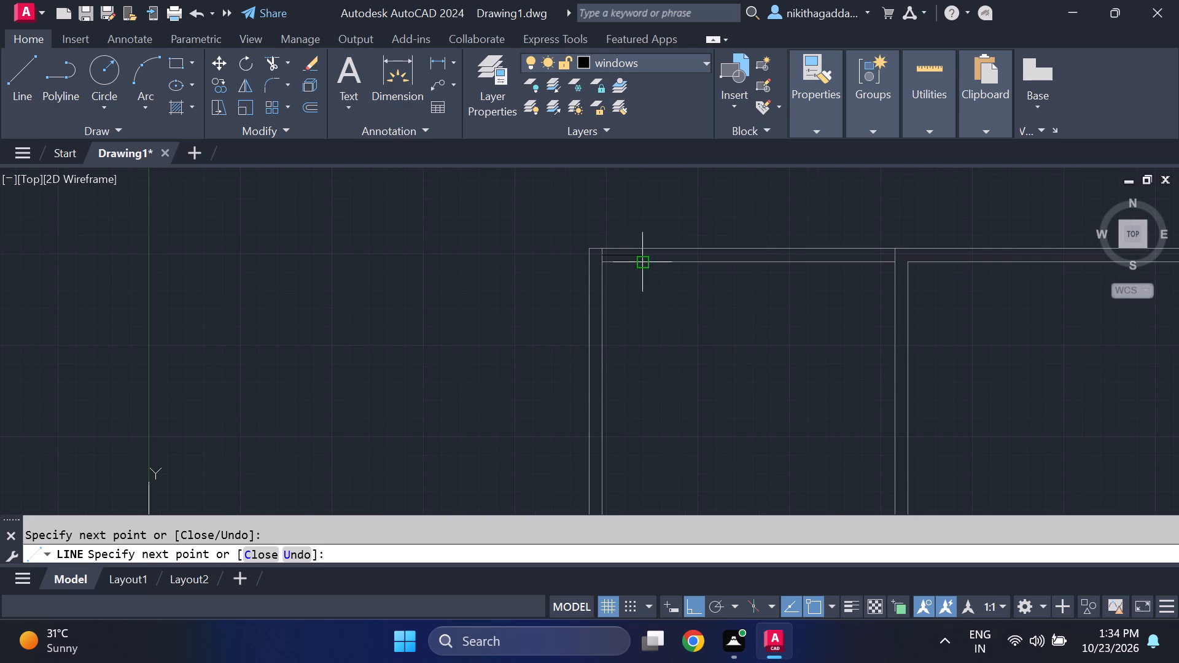
scroll(640, 274, up, 4)
middle_drag(649, 233, 687, 433)
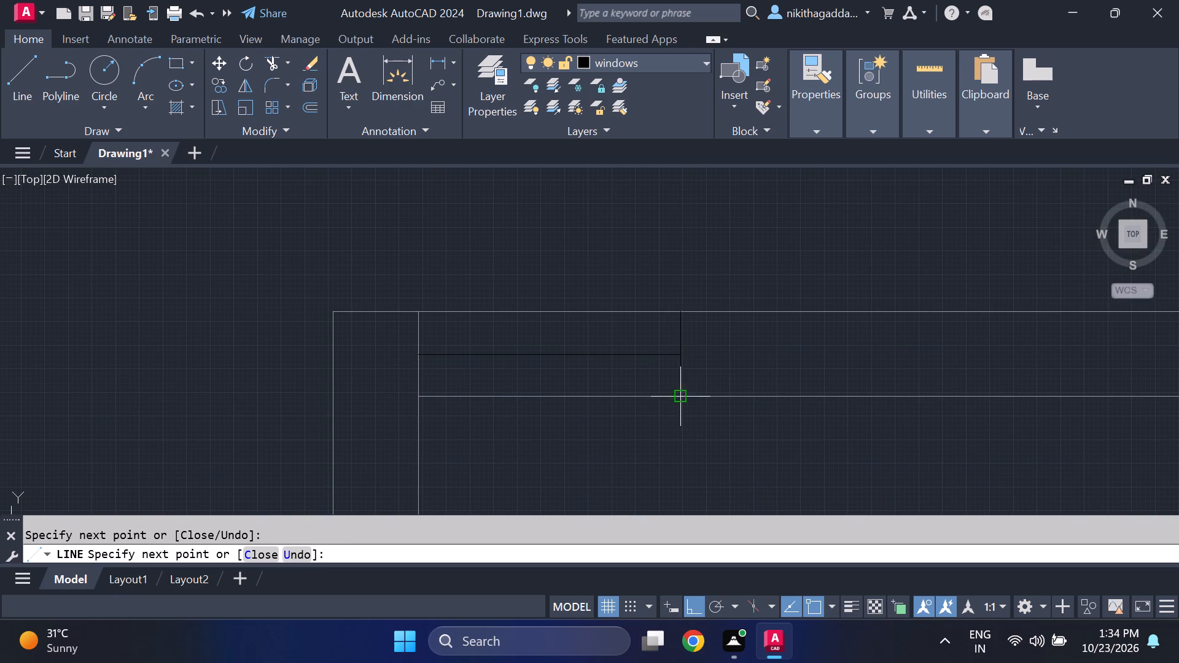
Draw a second pane line just below the first window's centre line, running from its end line back to the room's inner corner line.
scroll(692, 325, up, 1)
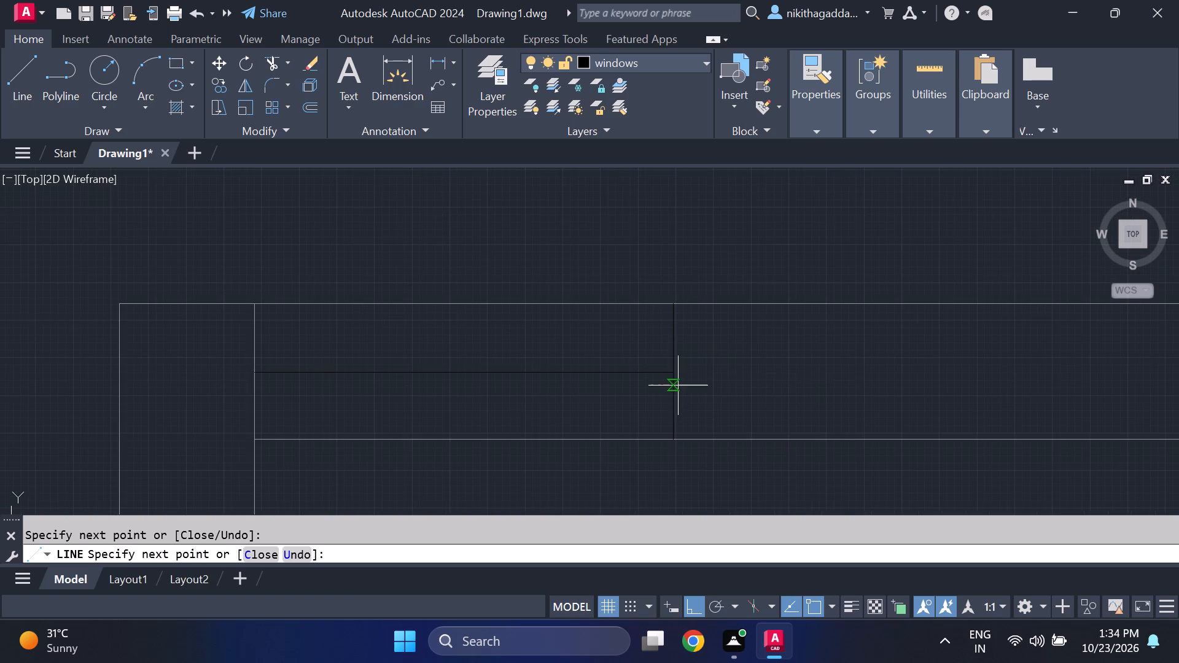
scroll(677, 385, up, 2)
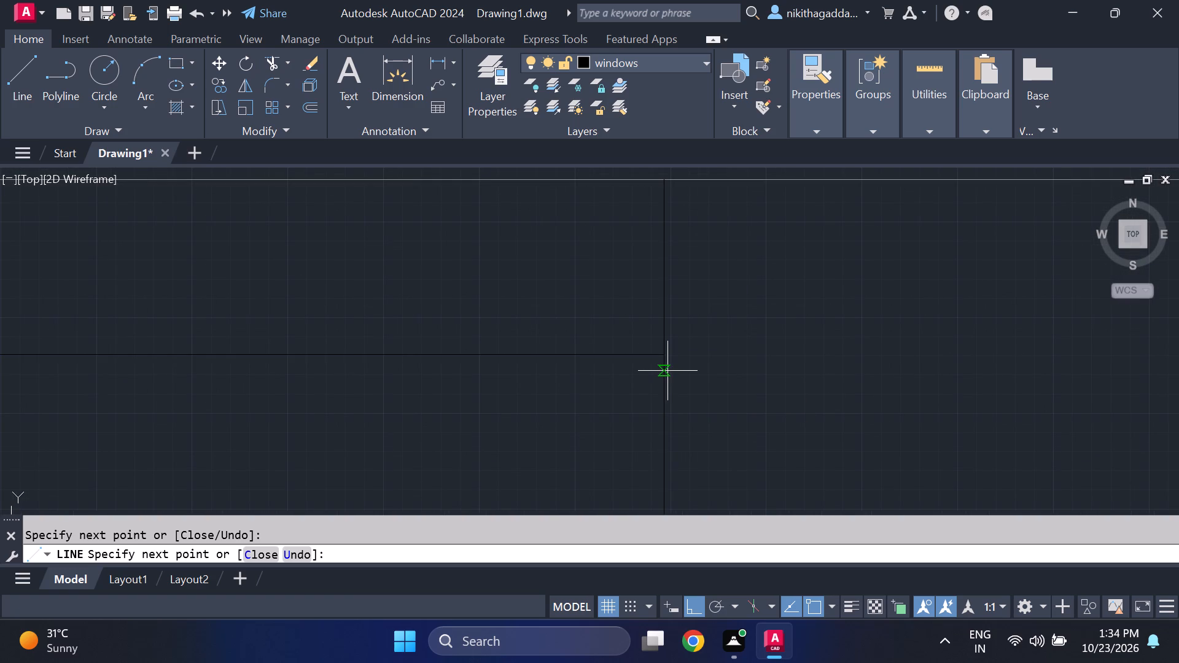
click(667, 371)
middle_drag(336, 386, 657, 344)
scroll(707, 303, down, 2)
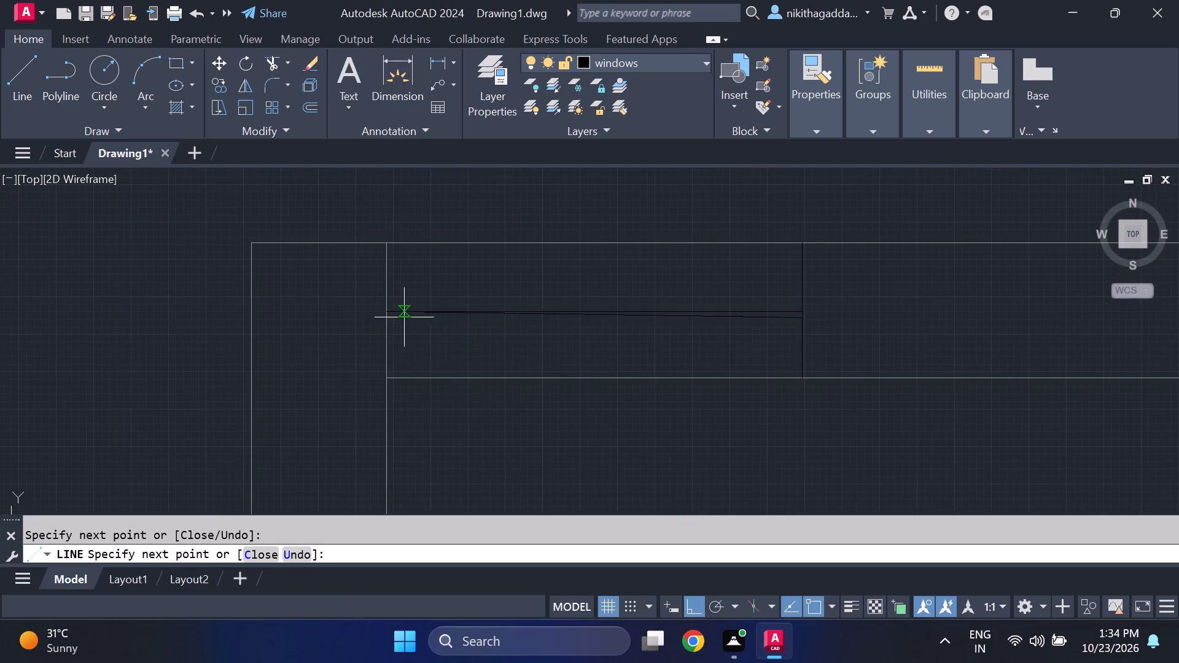
scroll(404, 317, up, 2)
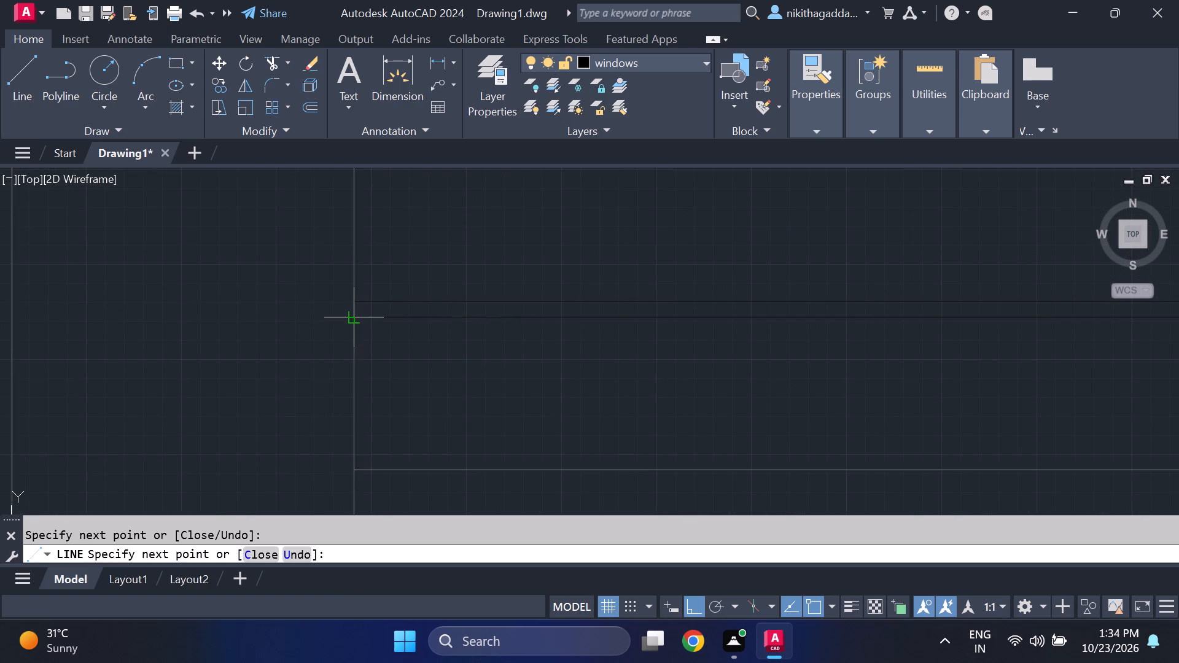
click(354, 319)
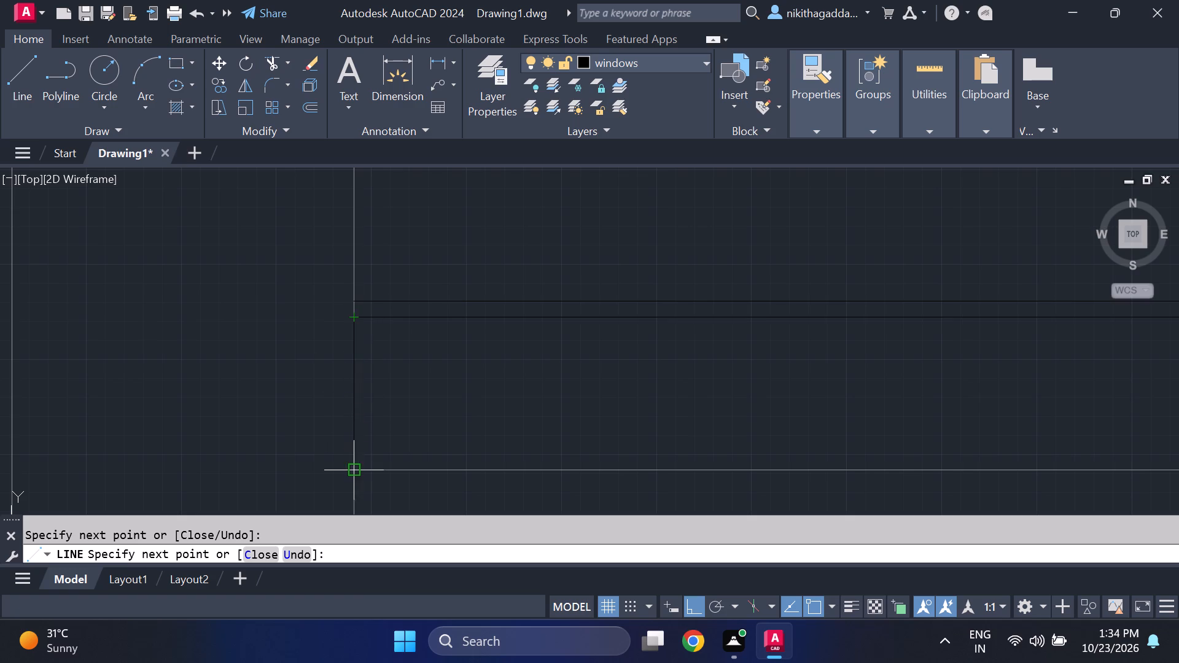
Close the first window's other end with a line across the wall's full thickness at the inner corner, from inner to outer face.
click(349, 477)
scroll(340, 217, up, 1)
middle_drag(340, 217, 311, 358)
scroll(311, 359, down, 2)
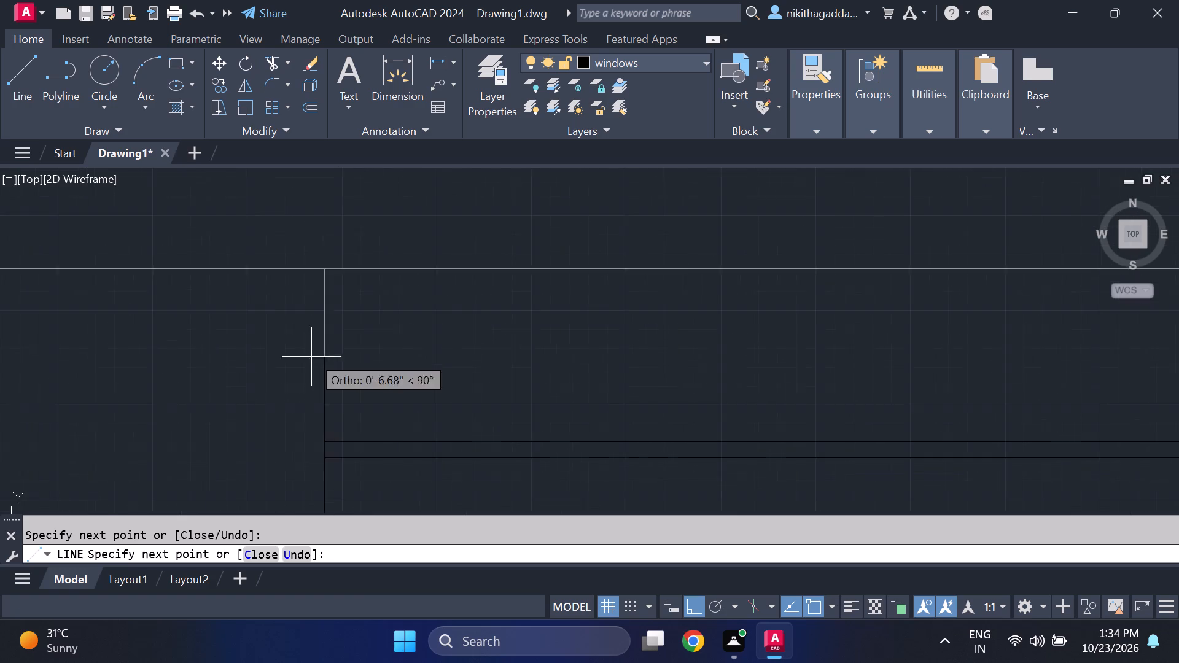
click(325, 300)
scroll(392, 201, down, 3)
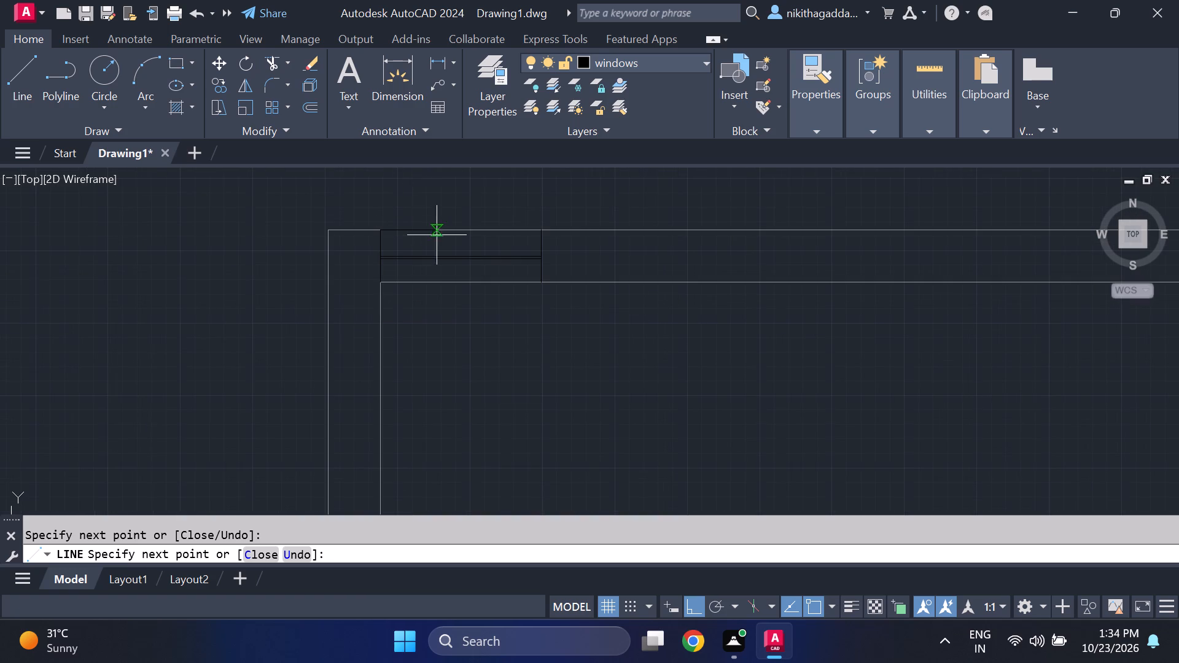
key(Escape)
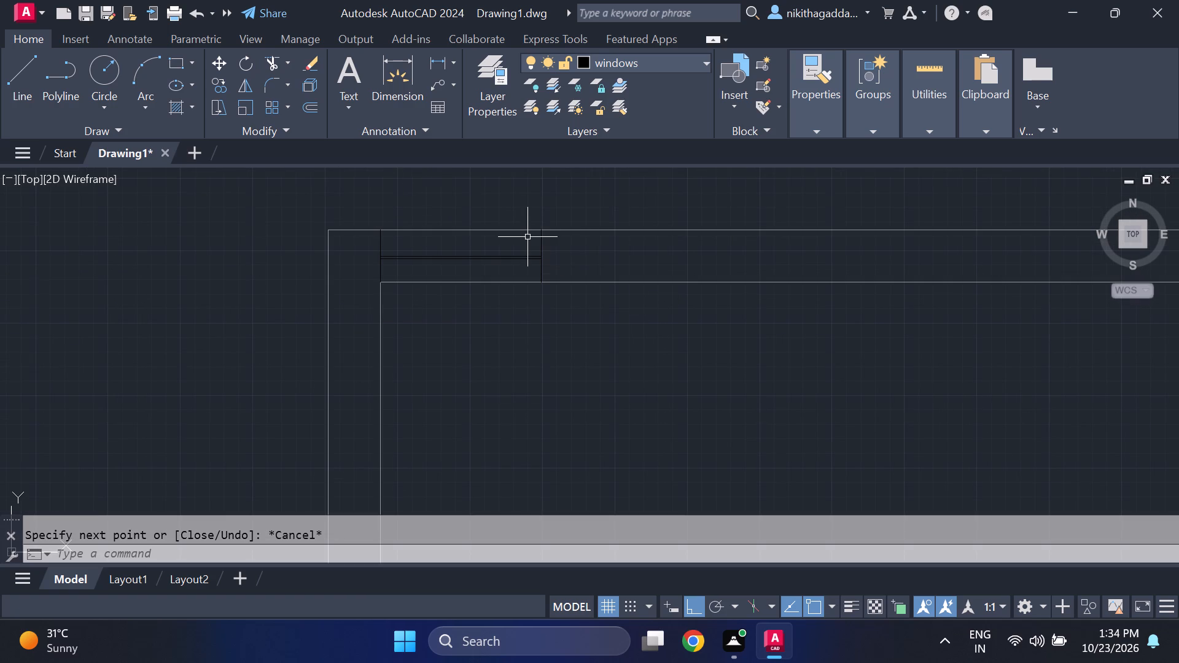
Draw a closed rectangular window outline just under 12' long across the full thickness of the upper-right room's top wall.
scroll(447, 305, down, 3)
middle_drag(500, 359, 463, 348)
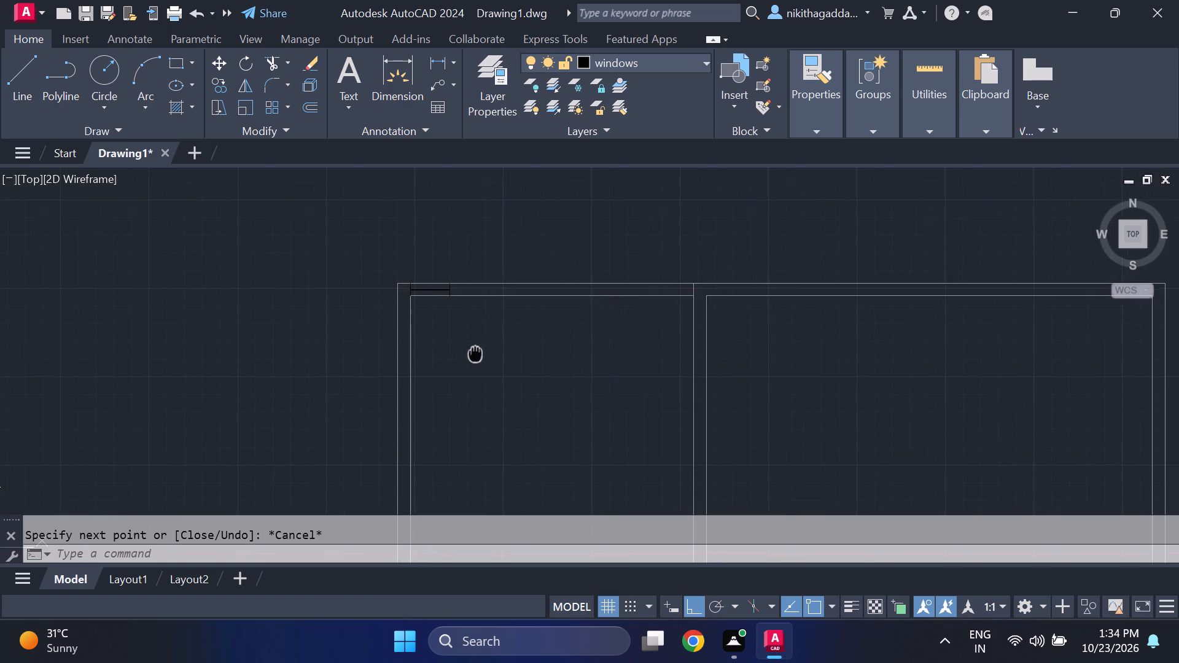
middle_drag(463, 348, 260, 371)
middle_drag(604, 357, 596, 359)
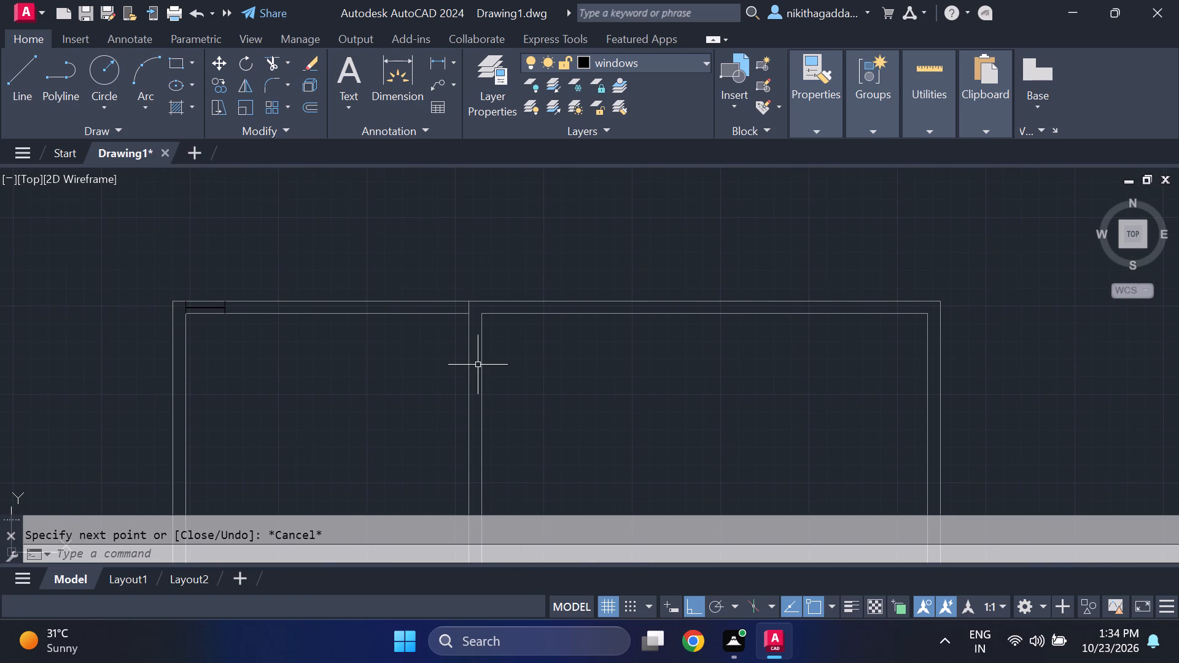
key(l)
key(Return)
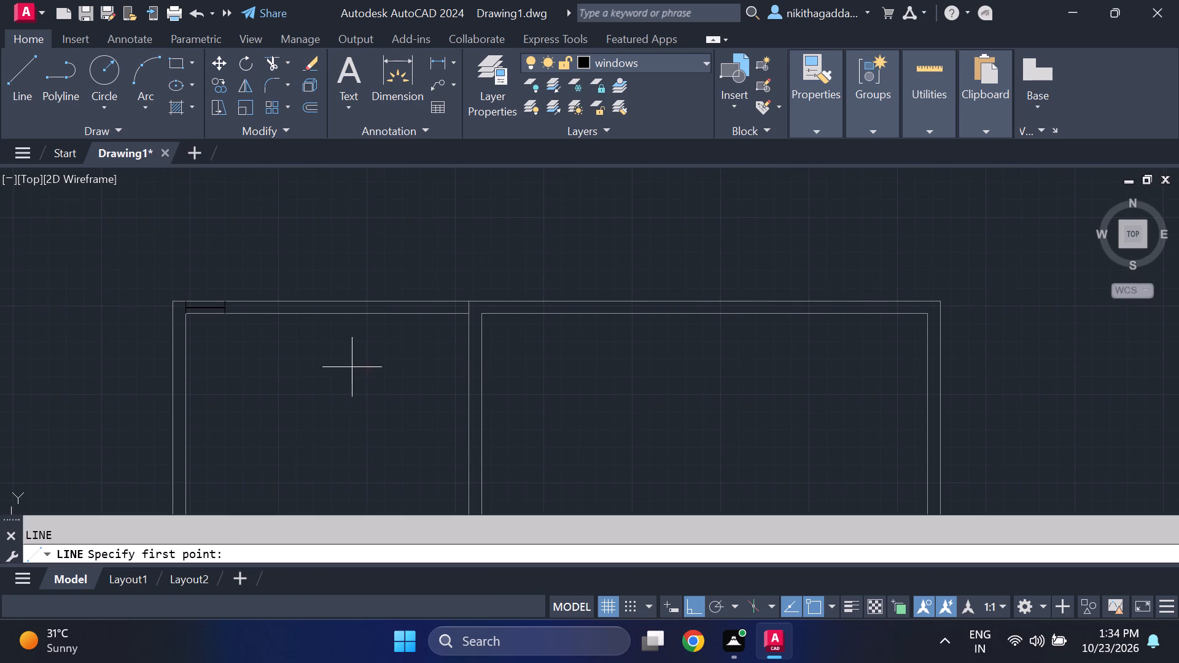
middle_drag(348, 368, 235, 369)
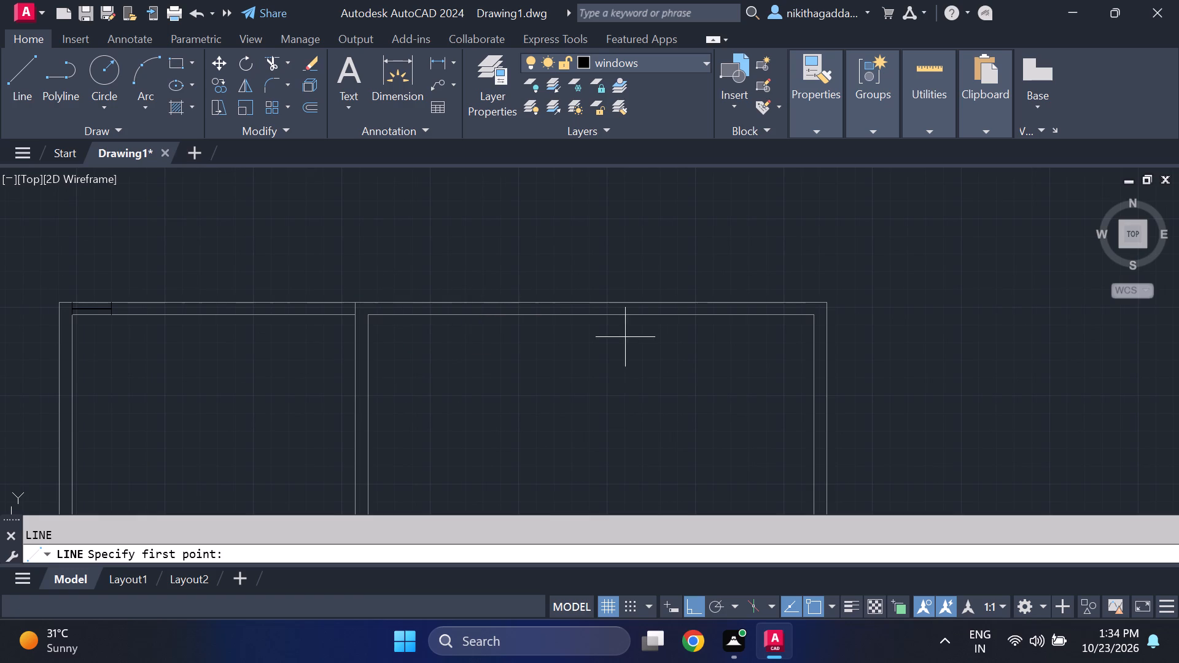
click(519, 301)
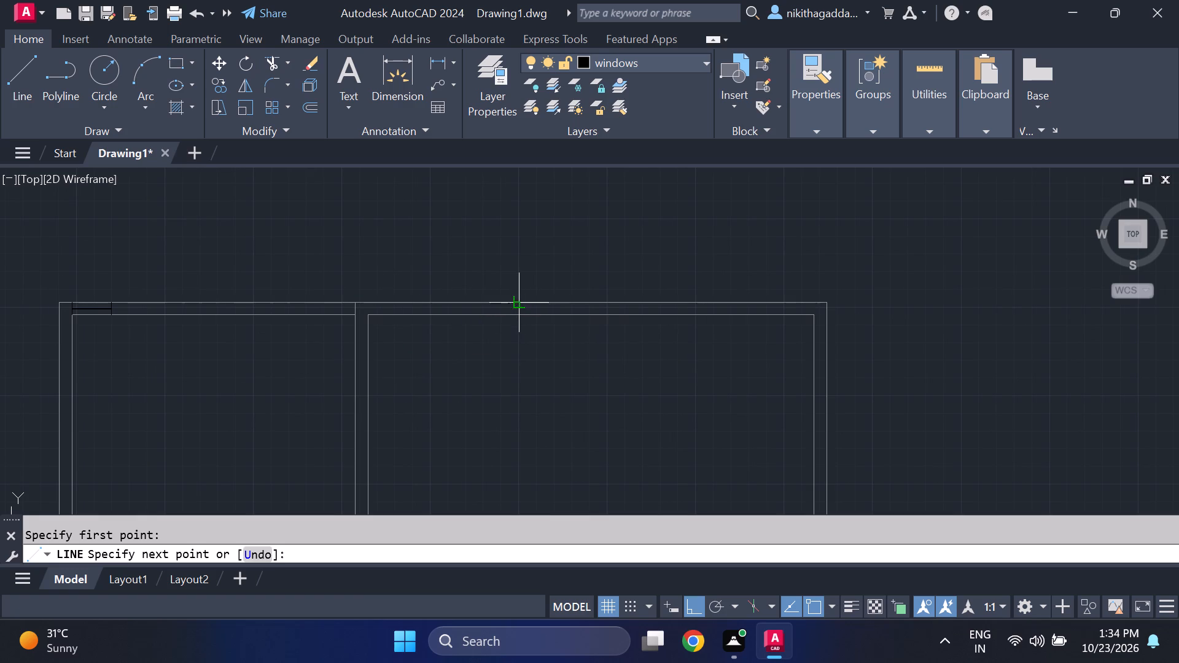
click(522, 319)
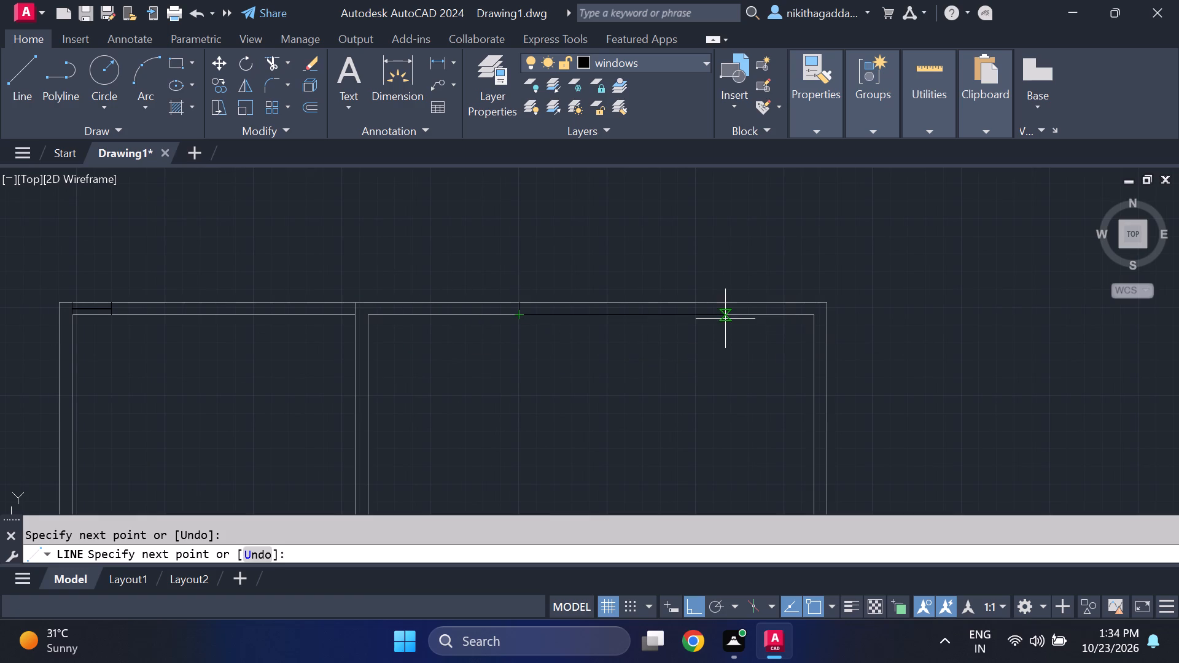
scroll(698, 325, up, 1)
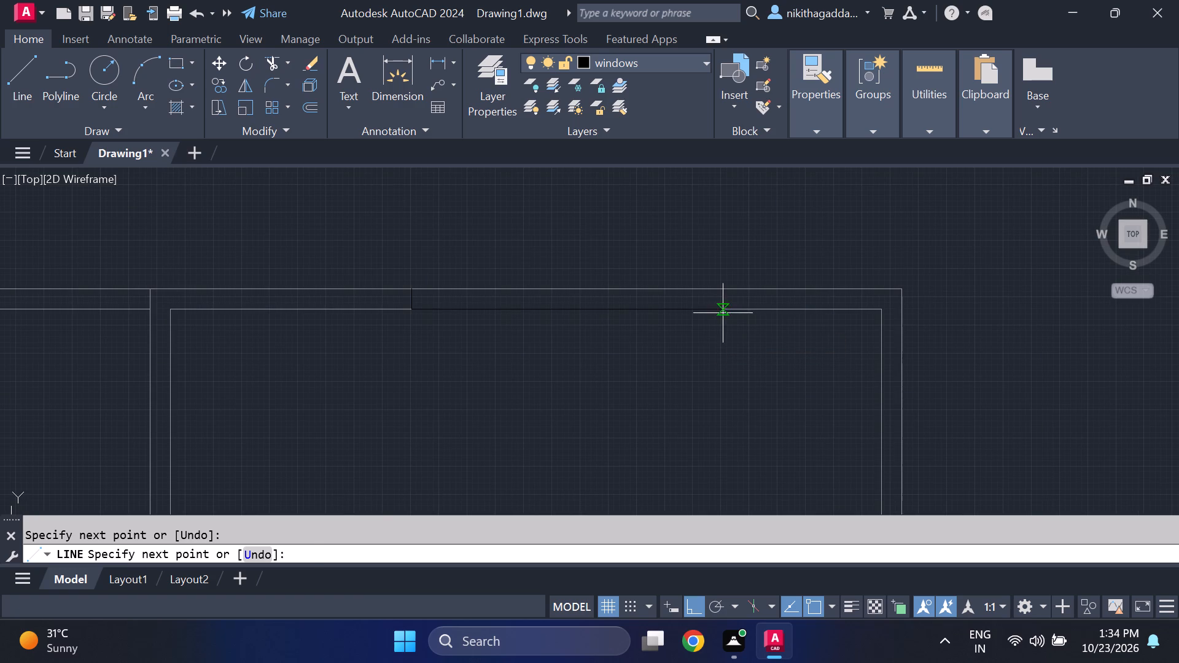
click(723, 313)
click(725, 293)
click(417, 293)
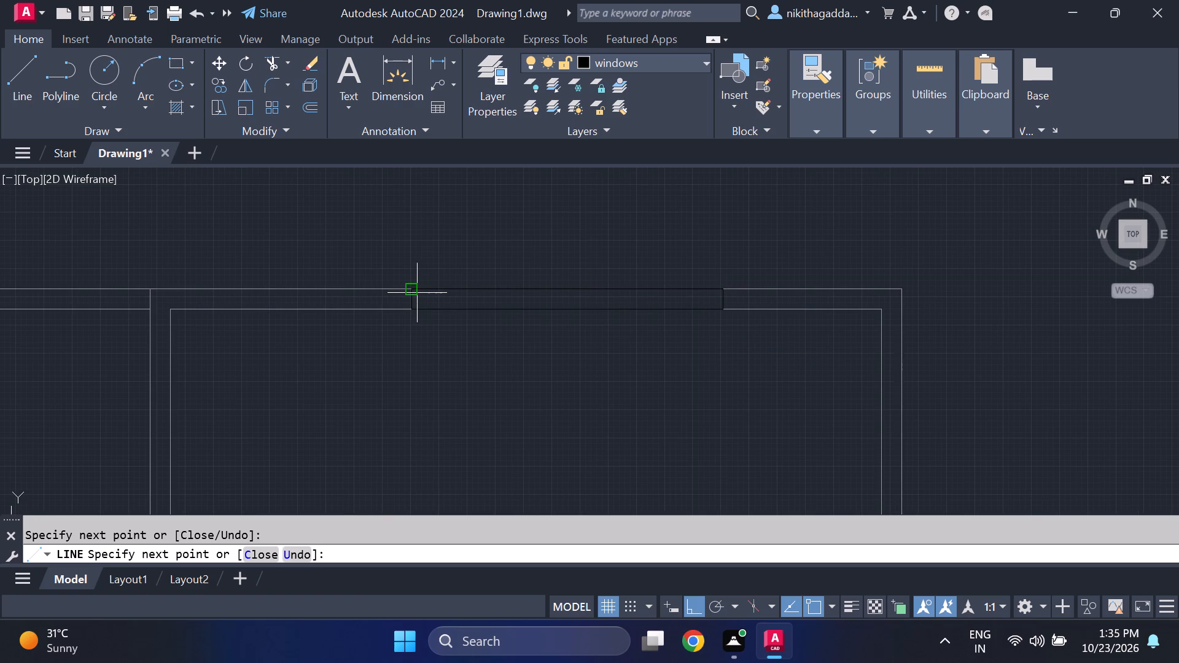
Draw a horizontal pane line inside the upper-right room's window from end to end, about a third of the thickness below the outer face.
scroll(417, 293, up, 3)
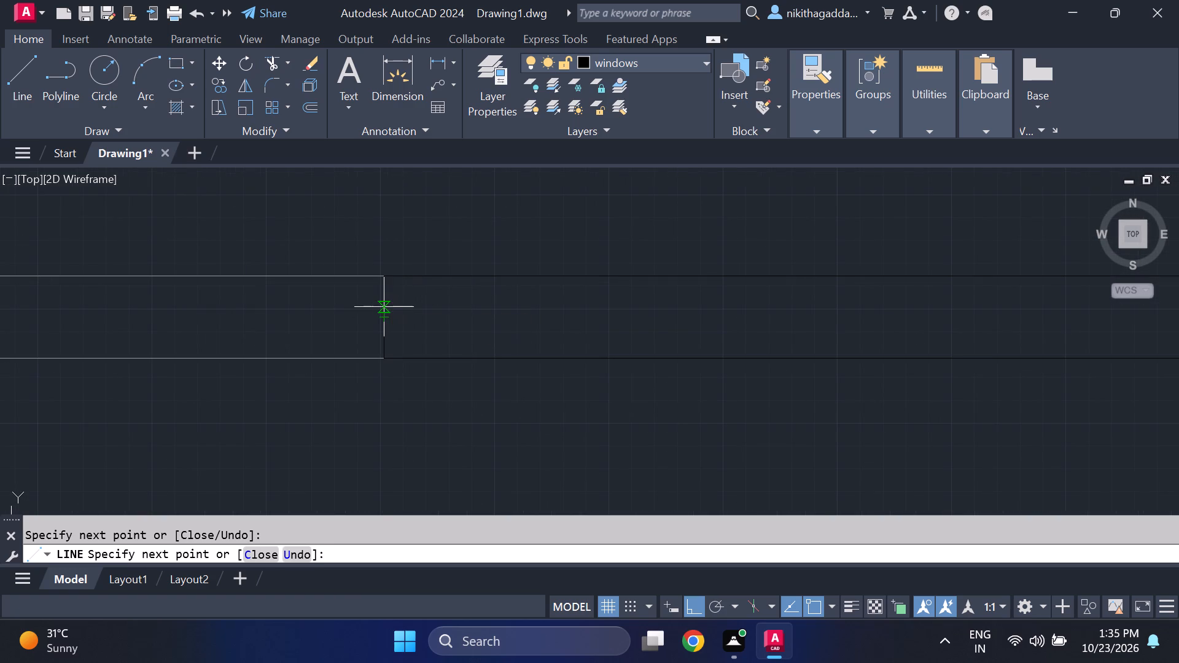
click(384, 307)
scroll(872, 335, down, 2)
middle_drag(872, 335, 467, 300)
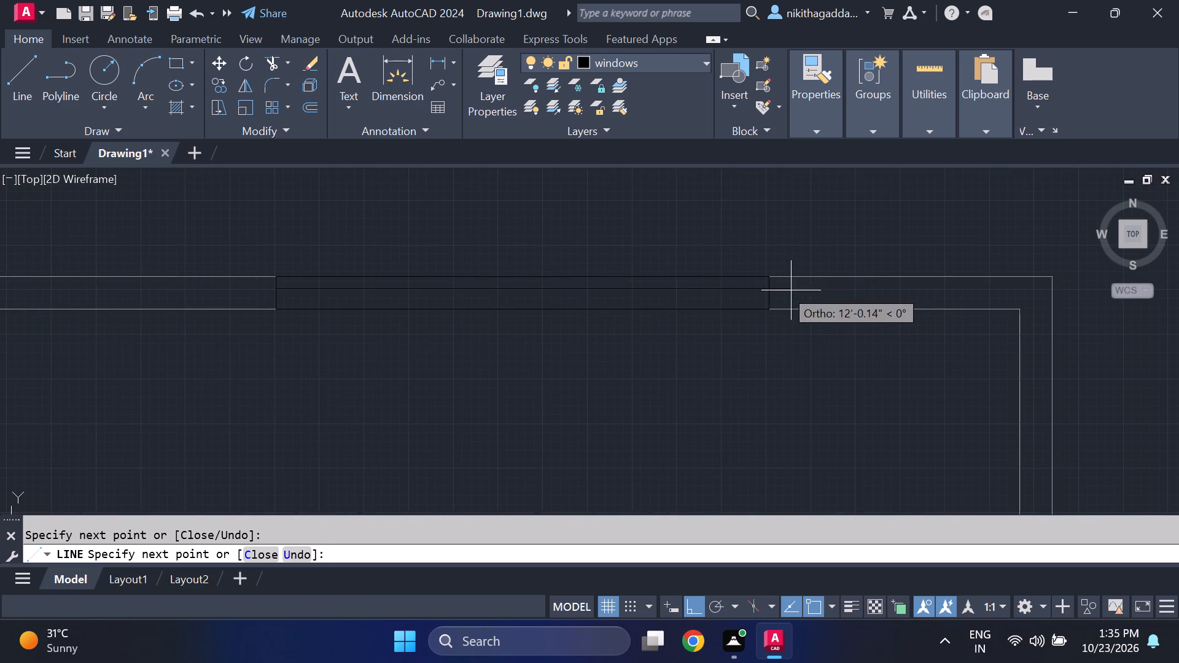
scroll(777, 289, up, 2)
click(763, 297)
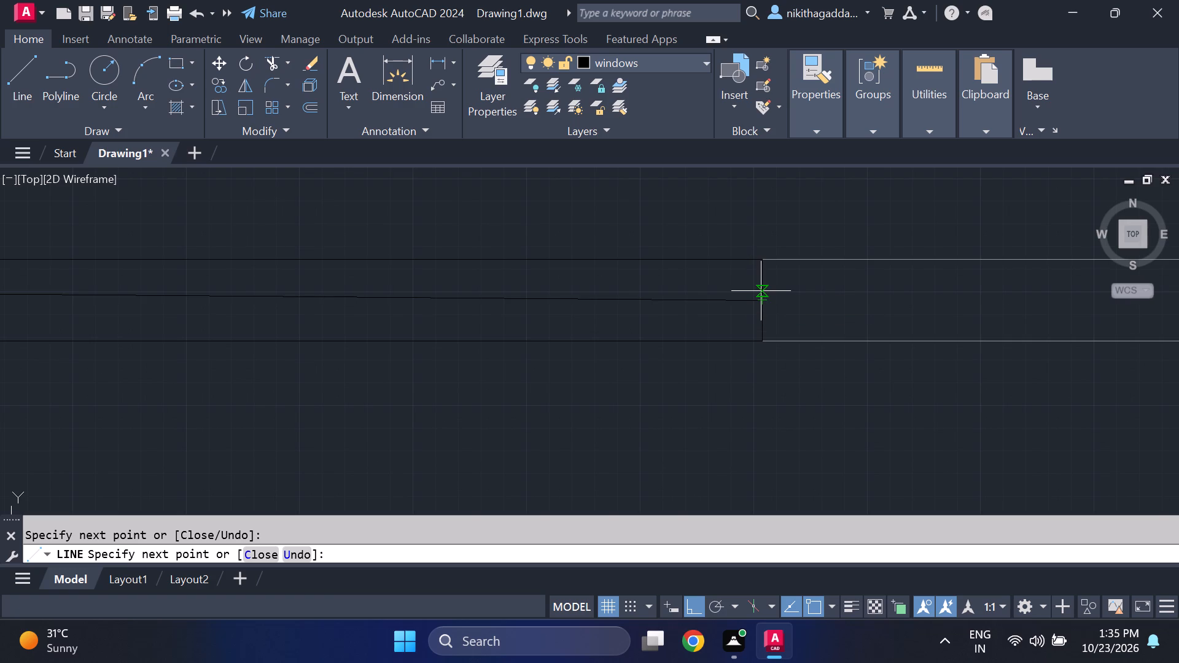
key(ctrl+z)
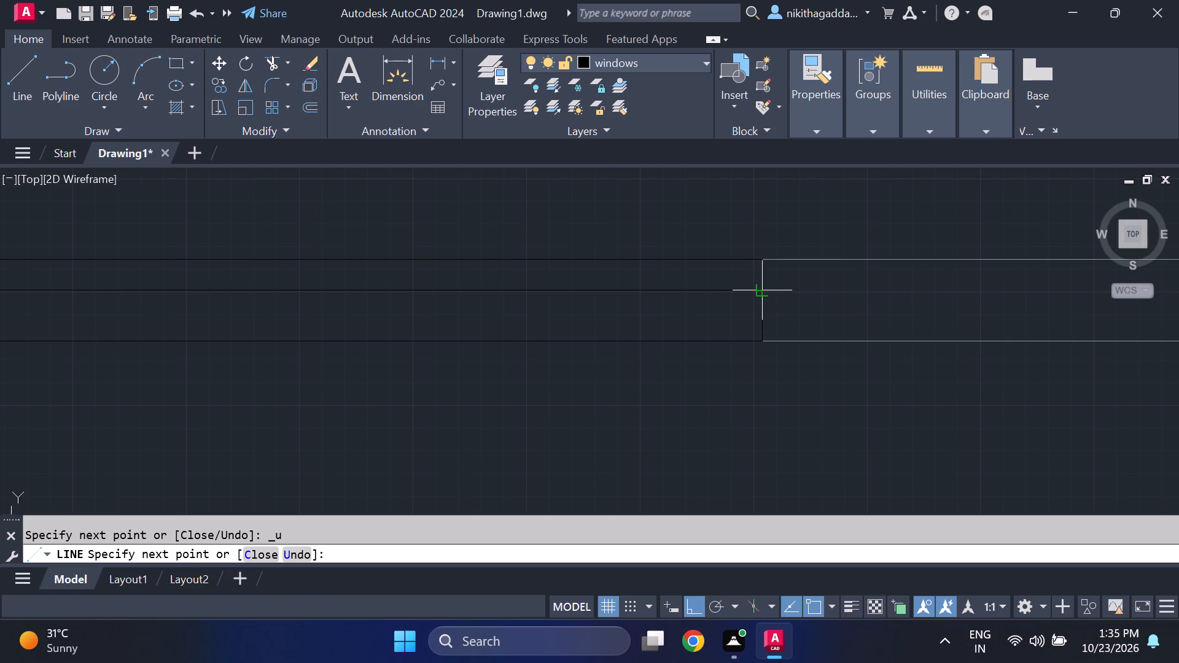
click(759, 292)
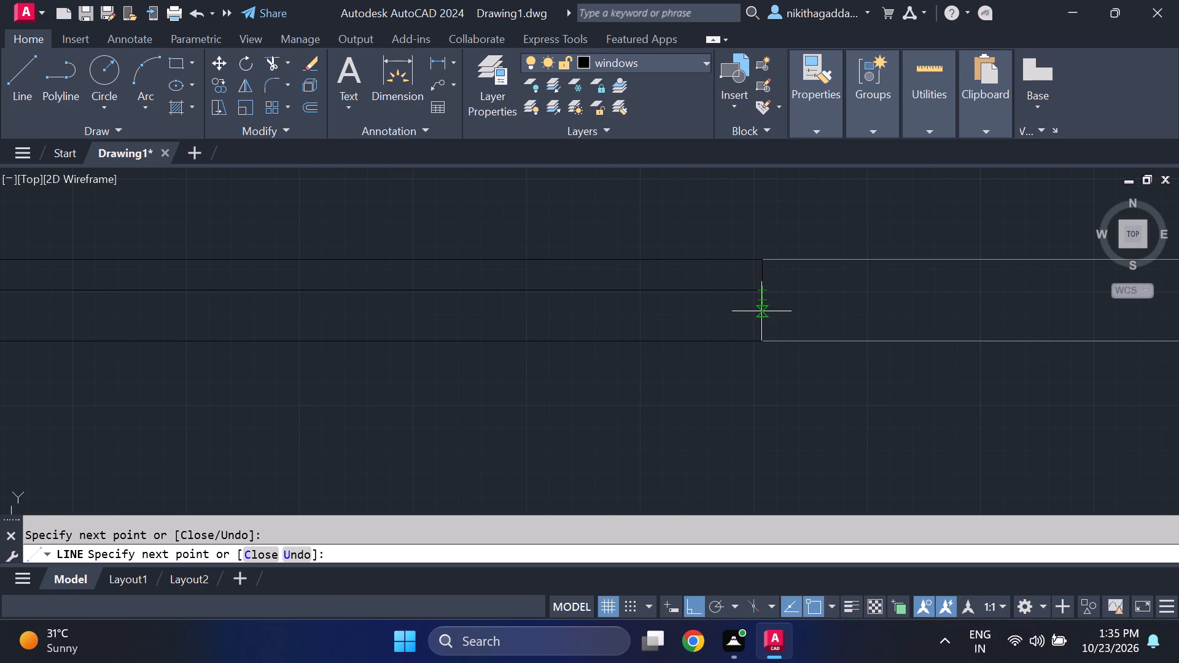
Draw a second pane line parallel below the first in the upper-right room's window, spanning the window's full length.
click(761, 311)
middle_drag(220, 347, 644, 317)
scroll(607, 307, down, 3)
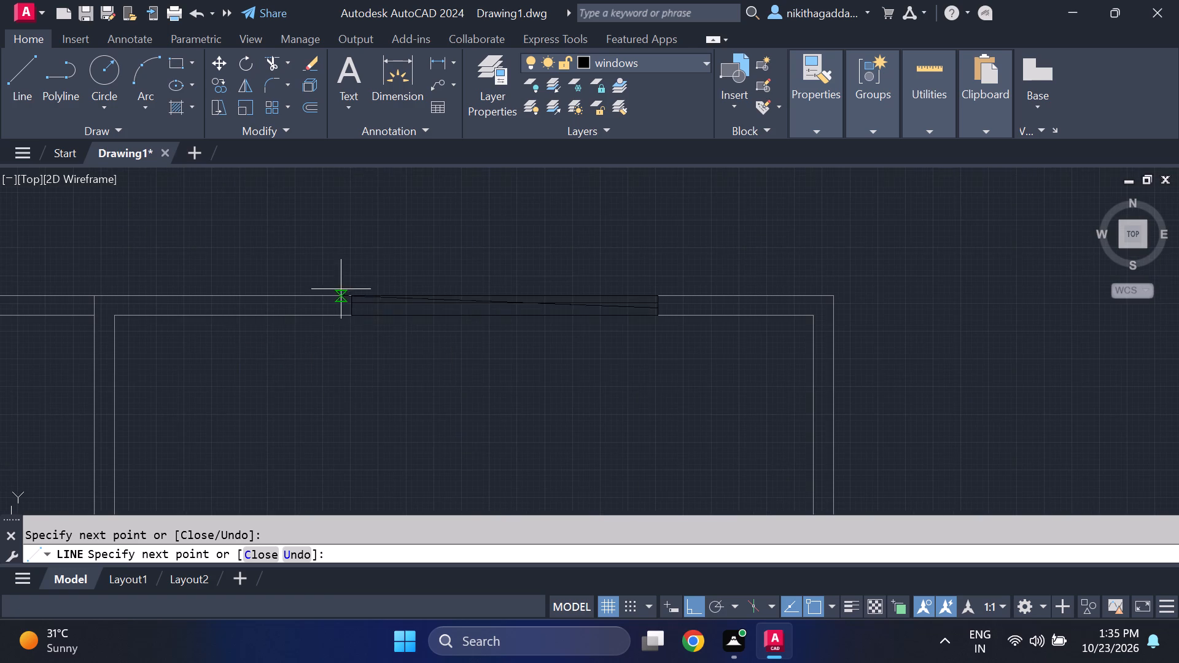
scroll(368, 286, up, 3)
click(295, 372)
scroll(402, 285, down, 3)
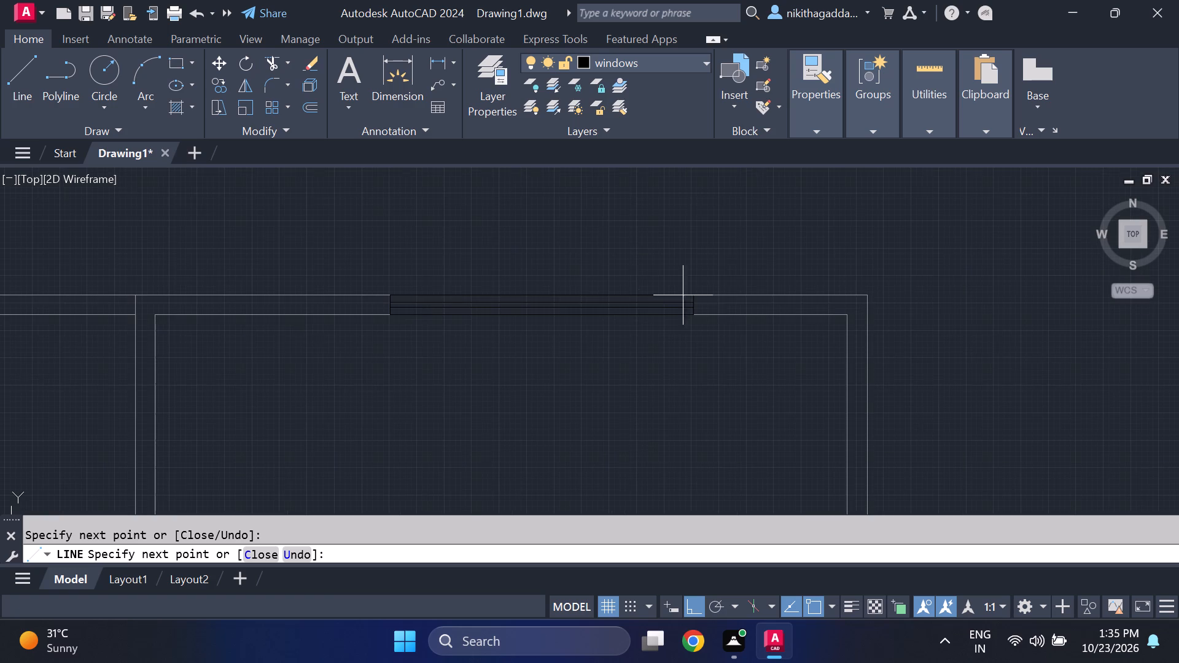
key(Escape)
Move the lower pane line of the upper-left room's window slightly toward the inner wall face, widening the gap between the pane lines.
scroll(795, 387, down, 1)
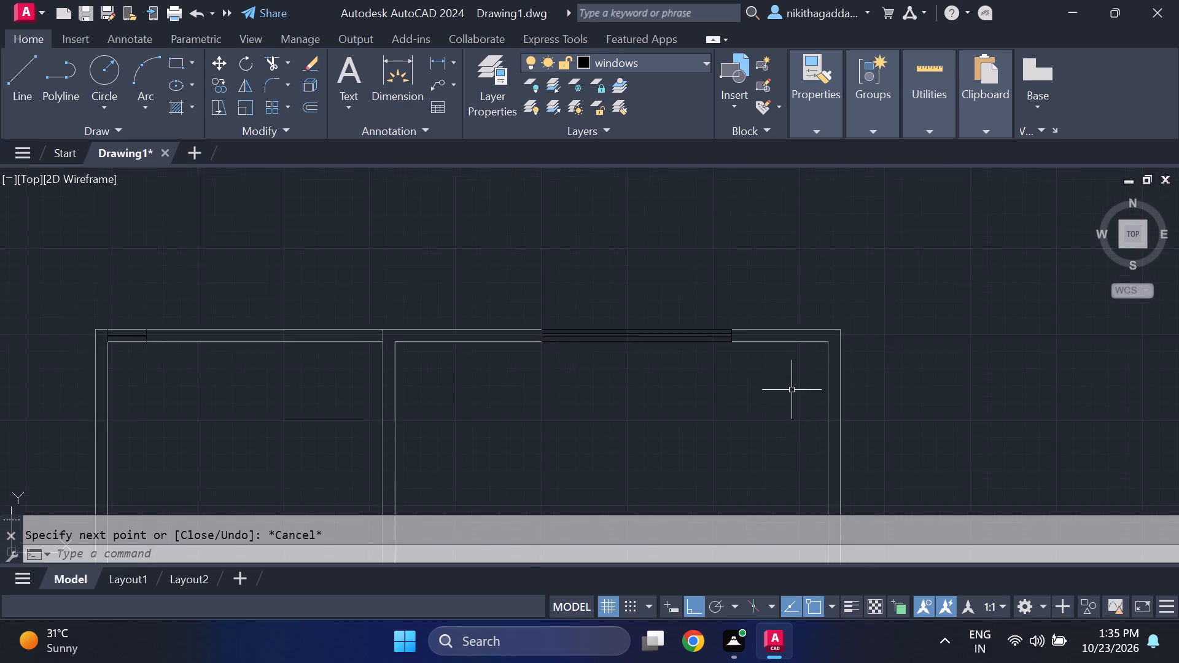
scroll(786, 395, down, 1)
middle_drag(397, 373, 758, 371)
scroll(768, 369, down, 1)
scroll(795, 374, up, 3)
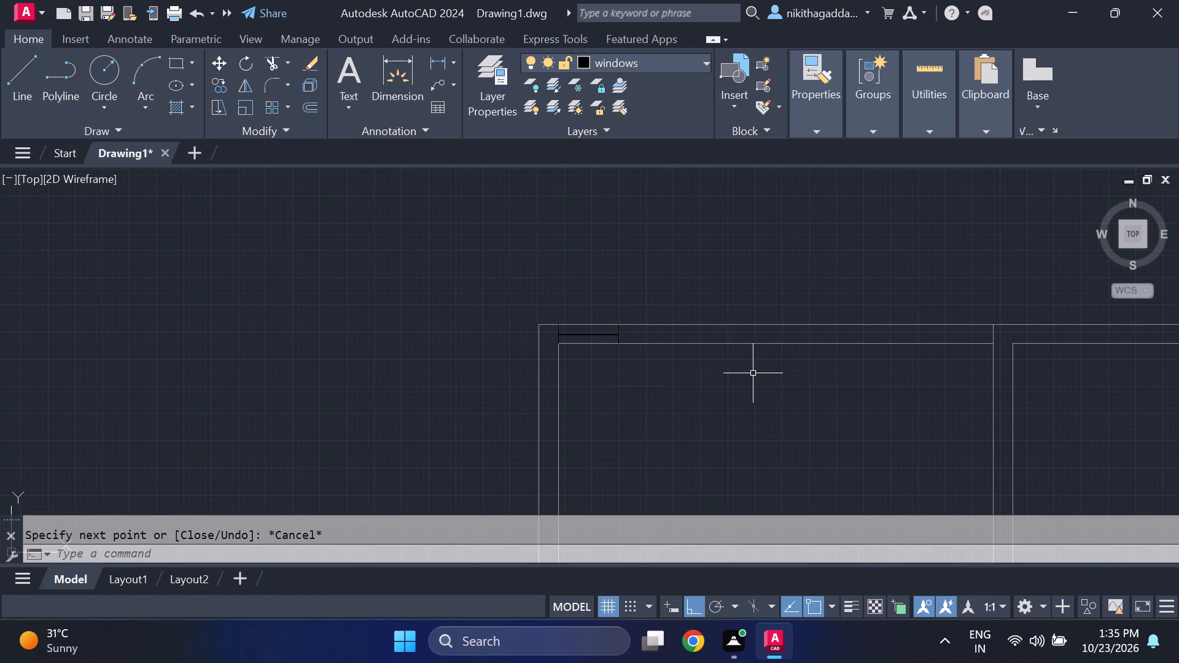
middle_click(597, 369)
scroll(590, 354, up, 5)
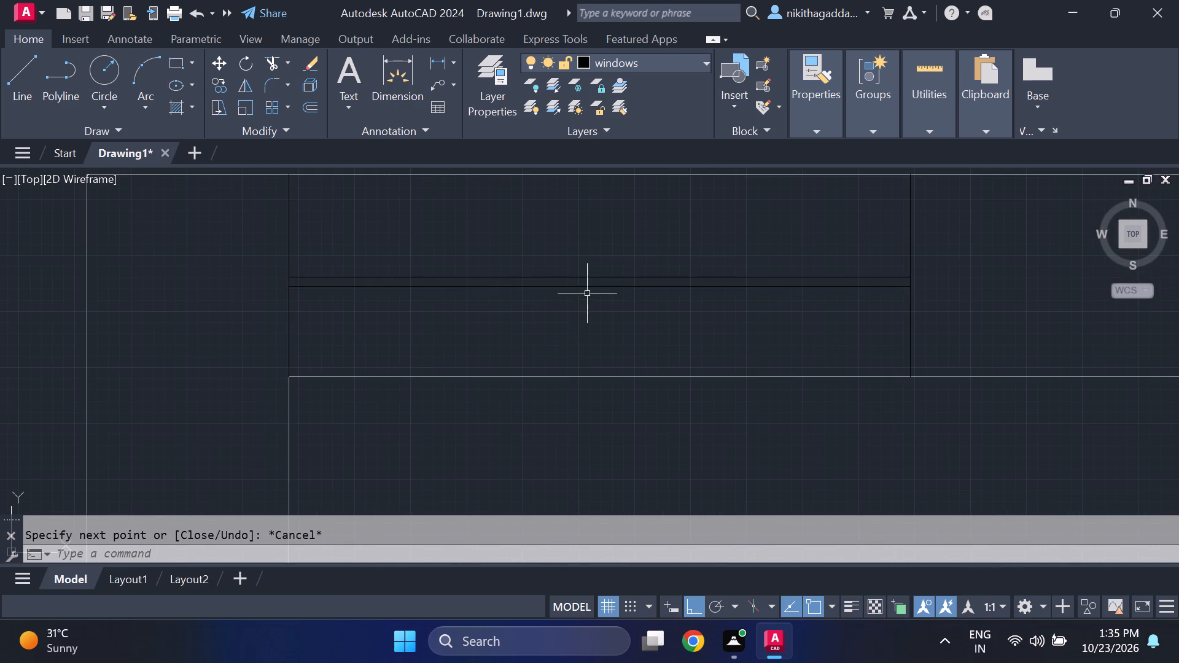
click(591, 287)
key(m)
key(Return)
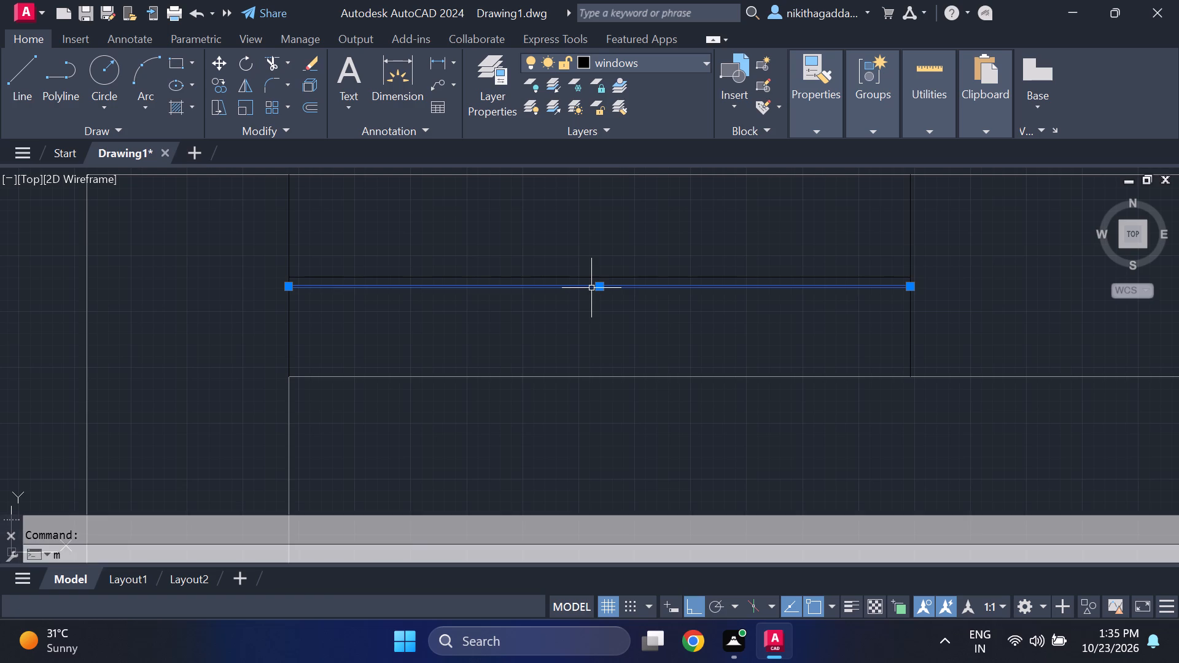
click(907, 292)
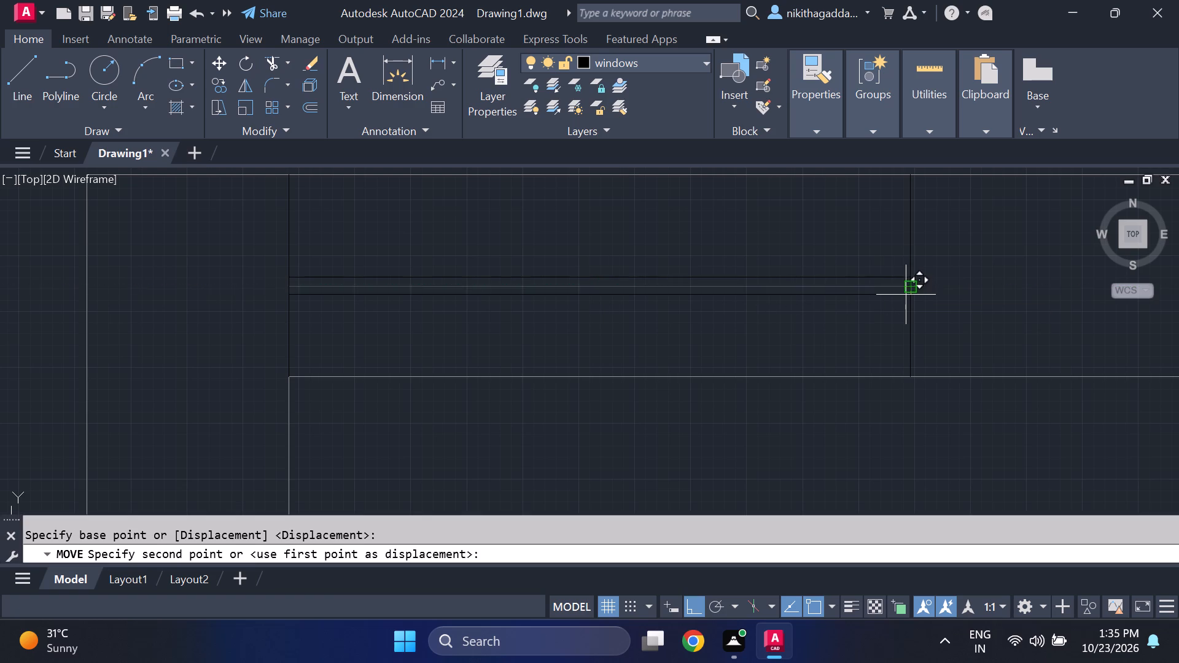
click(906, 301)
Move both pane lines of the upper-left window toward the outer wall face, placing the lower line at the upper line's original position.
drag(830, 254, 815, 263)
click(754, 322)
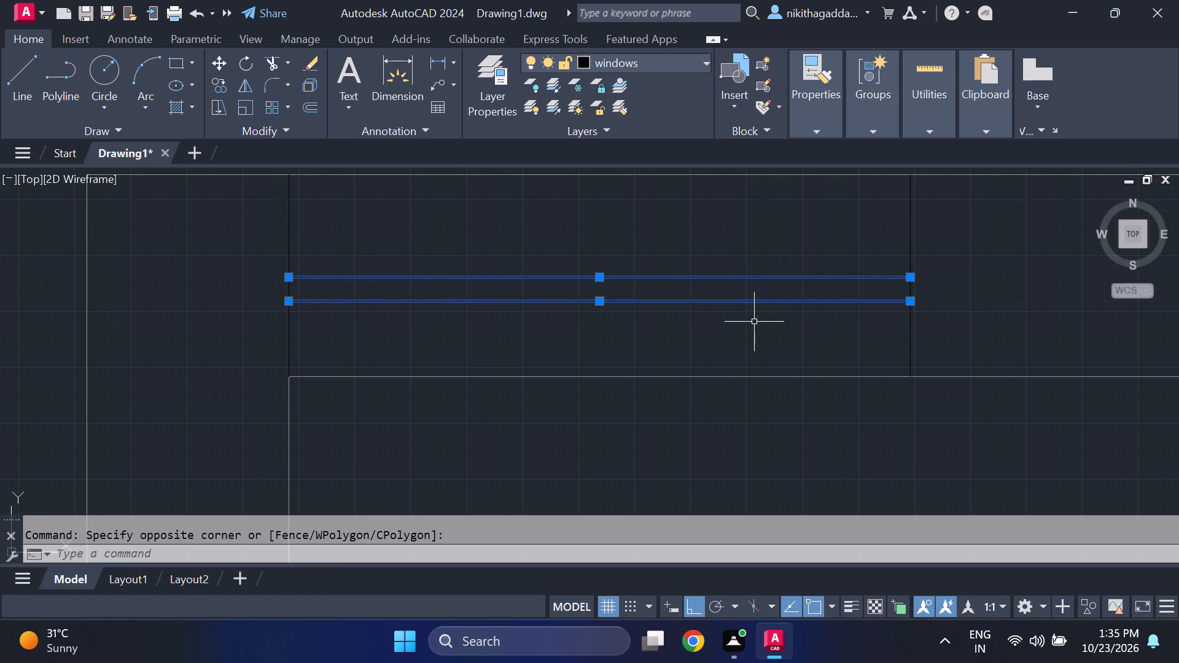
key(m)
key(Return)
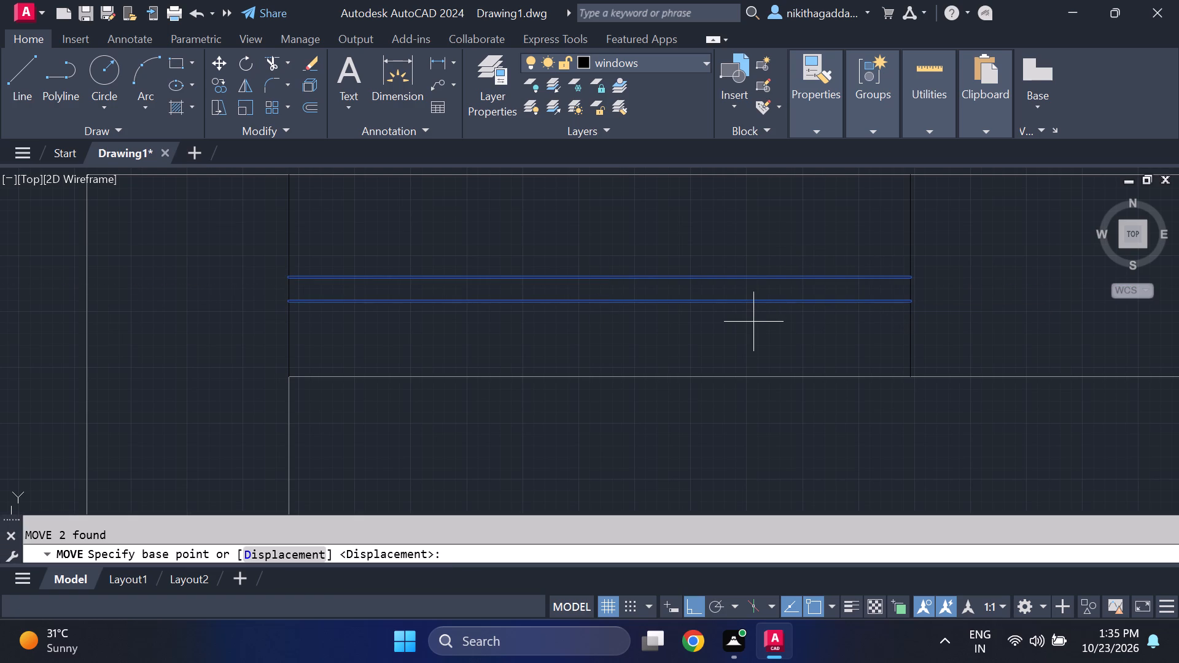
click(909, 300)
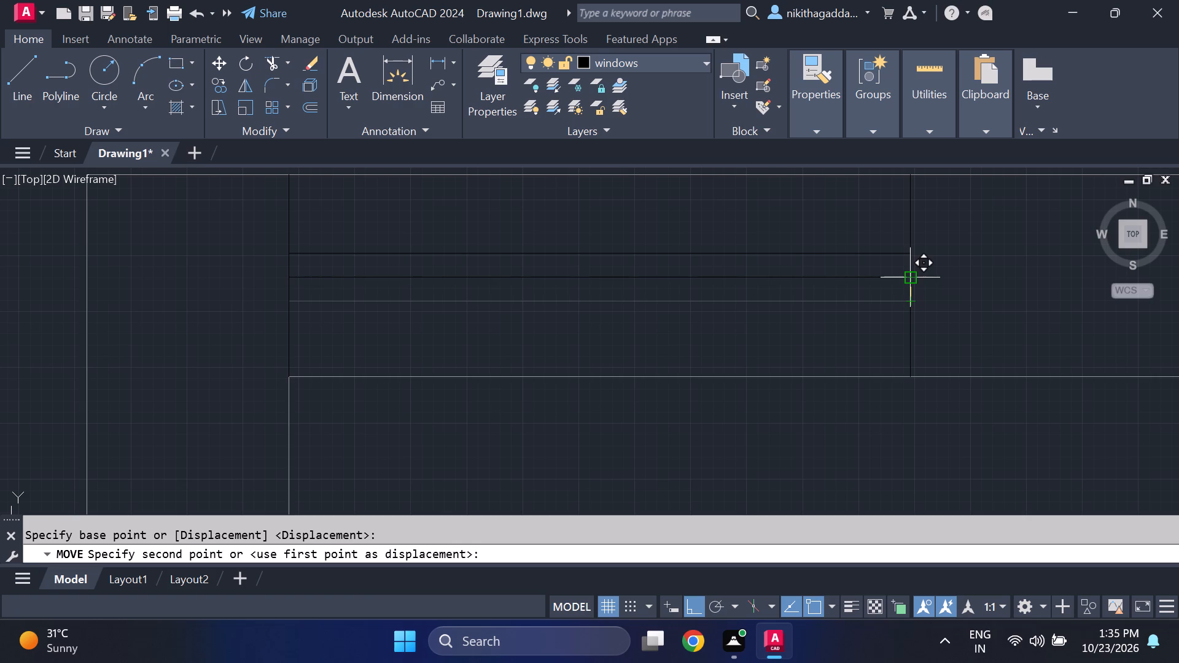
click(911, 274)
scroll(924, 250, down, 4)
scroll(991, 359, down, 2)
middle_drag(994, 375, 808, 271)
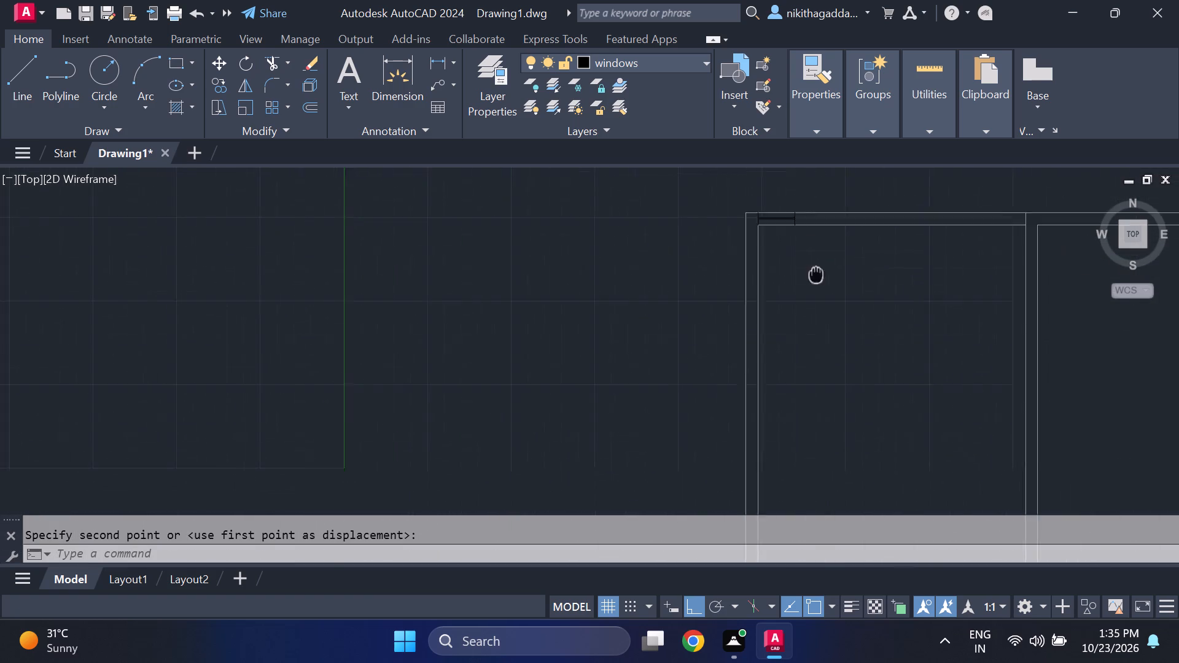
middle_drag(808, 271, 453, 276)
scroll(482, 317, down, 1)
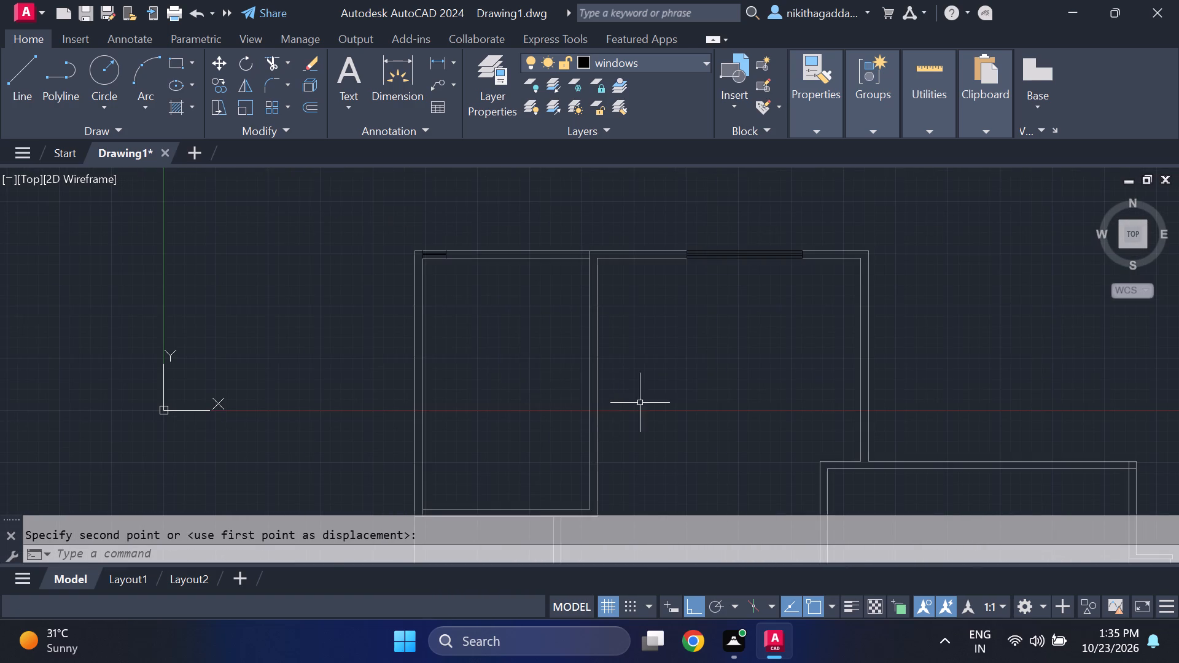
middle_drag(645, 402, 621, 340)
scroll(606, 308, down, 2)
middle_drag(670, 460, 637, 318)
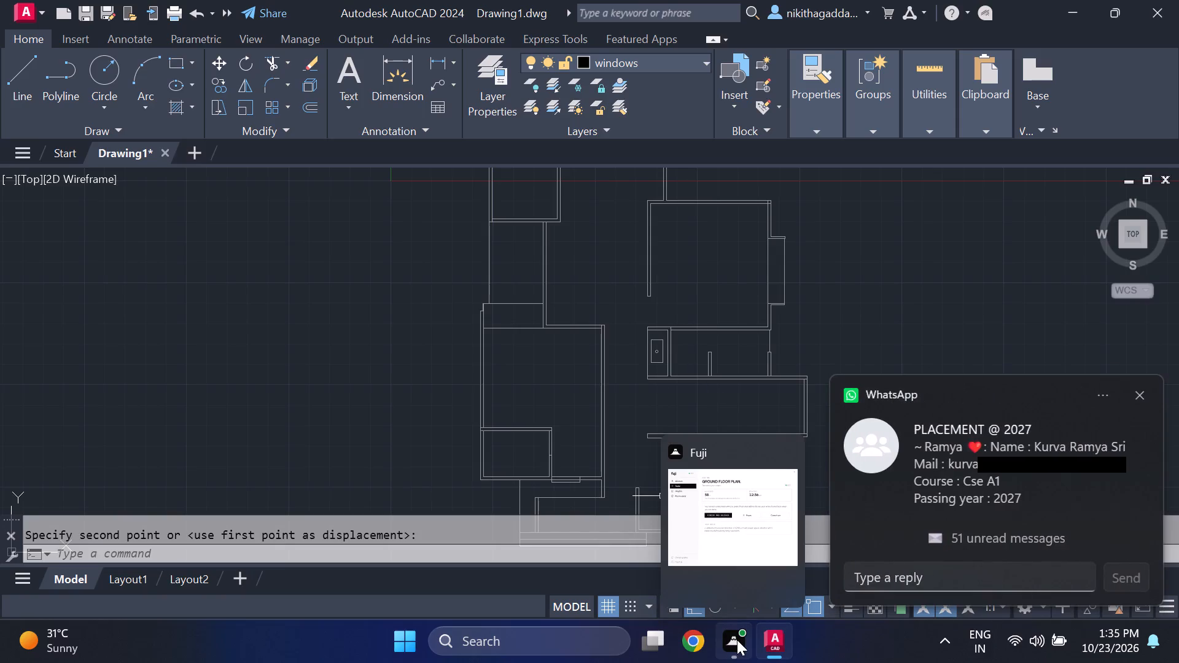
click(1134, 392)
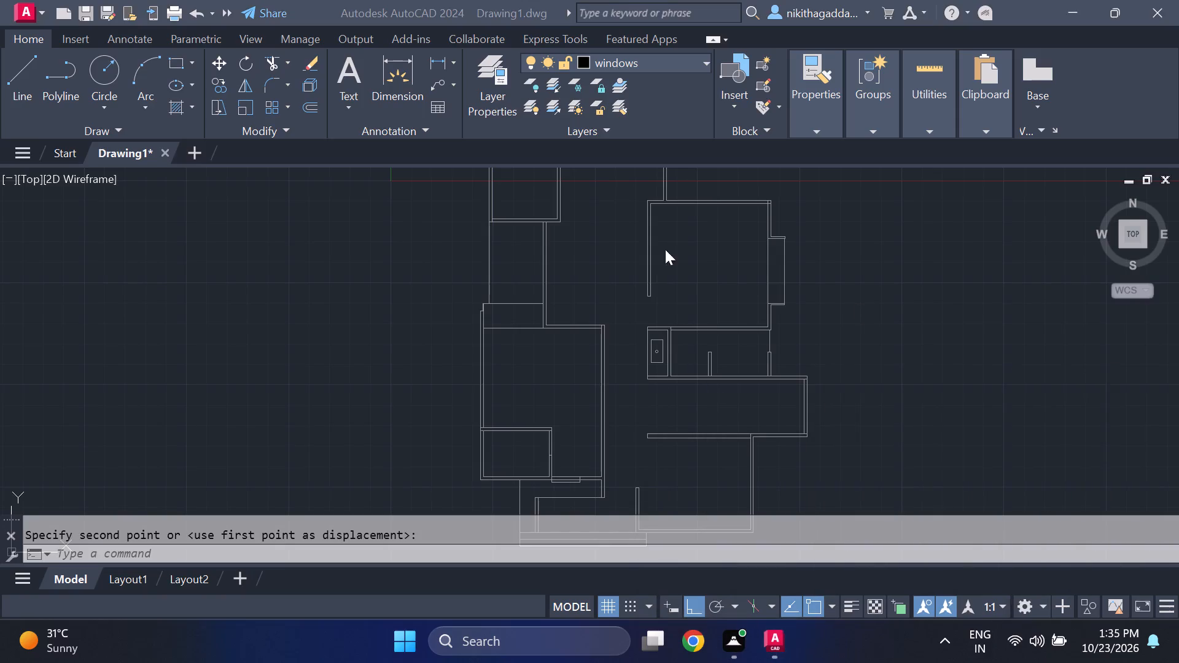
Examine the floor plan and the two windows already drawn in the top exterior wall.
scroll(547, 249, up, 3)
scroll(609, 303, down, 3)
middle_drag(619, 312, 652, 413)
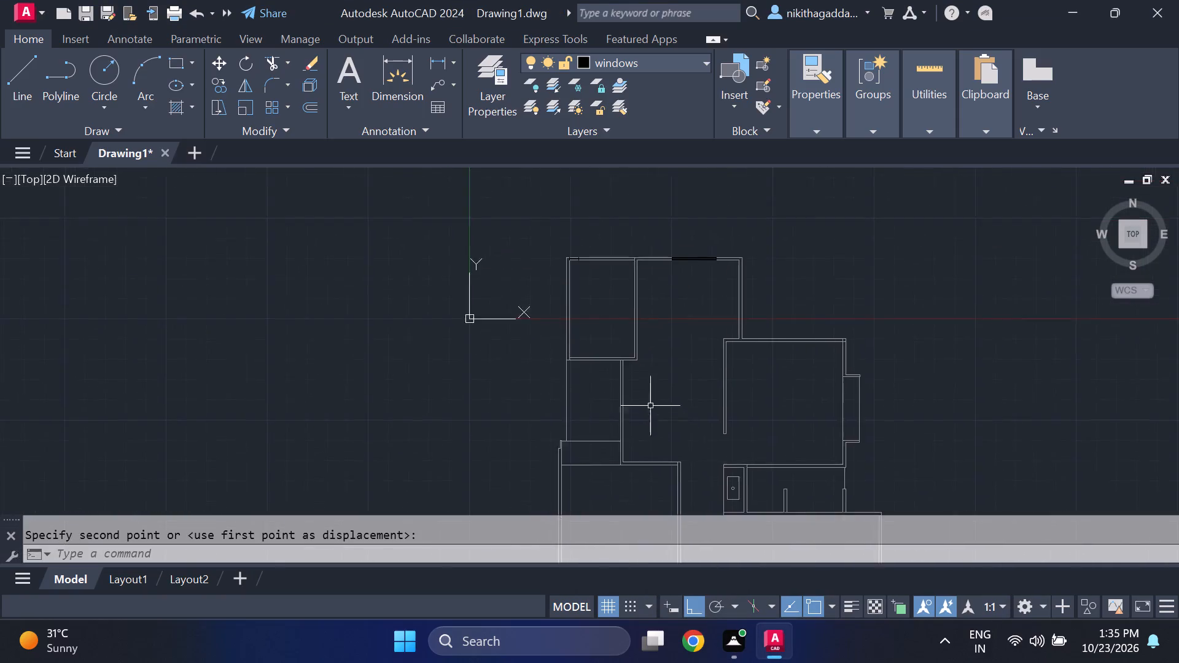
scroll(647, 403, up, 1)
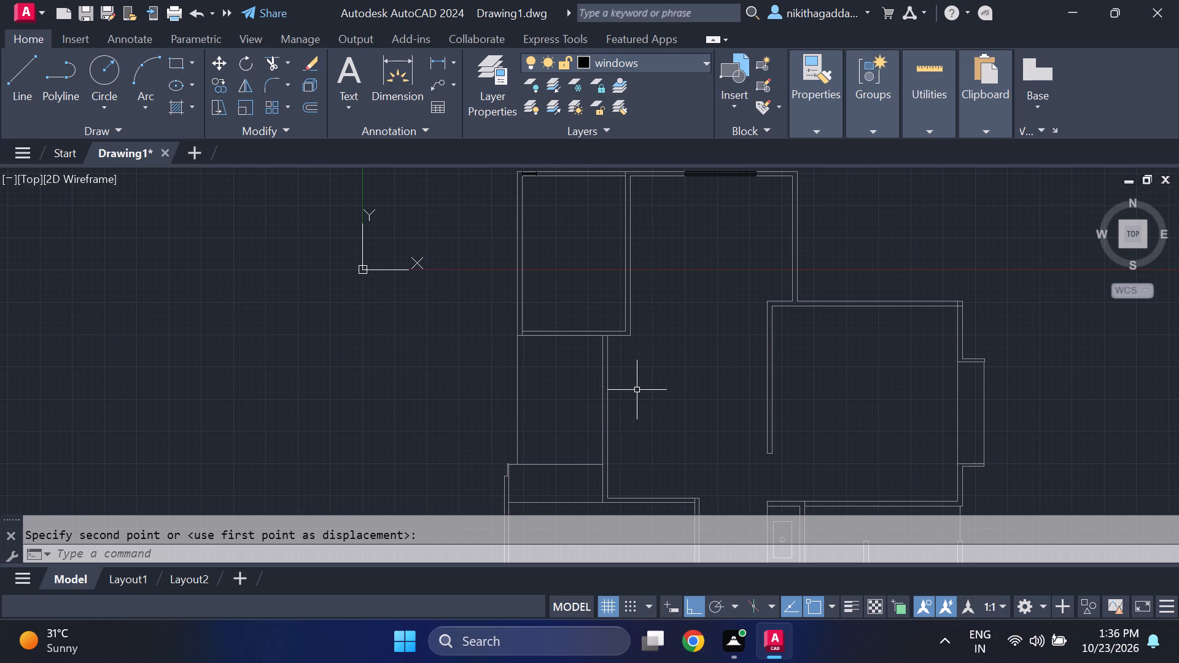
scroll(561, 289, down, 3)
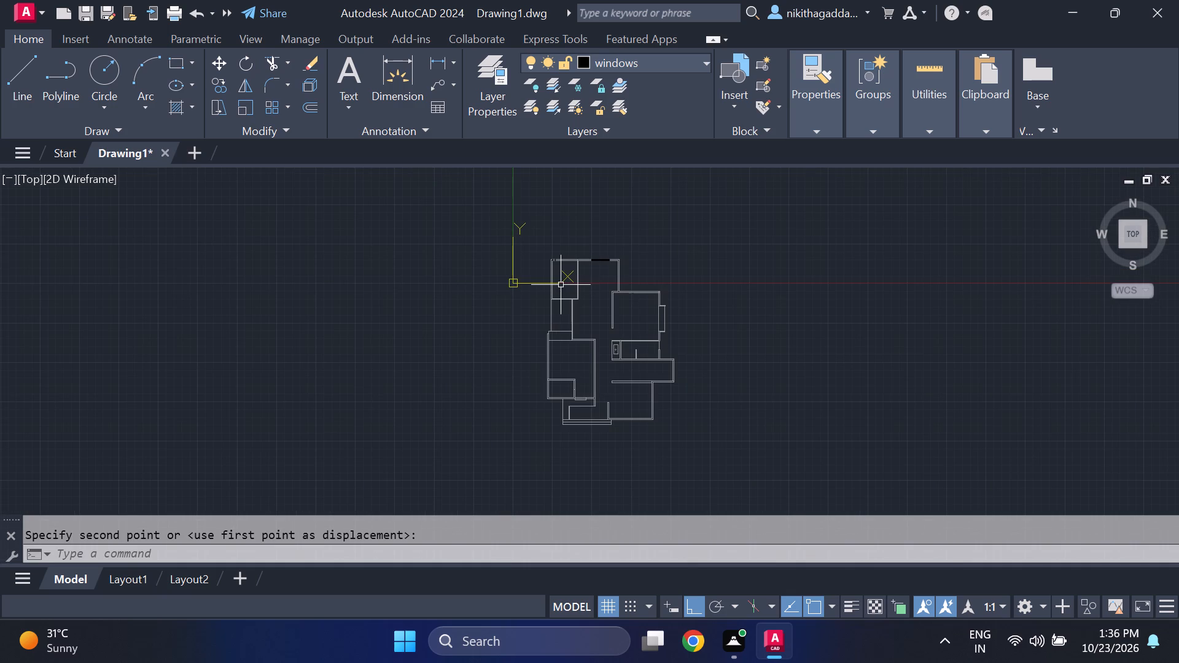
scroll(540, 297, up, 1)
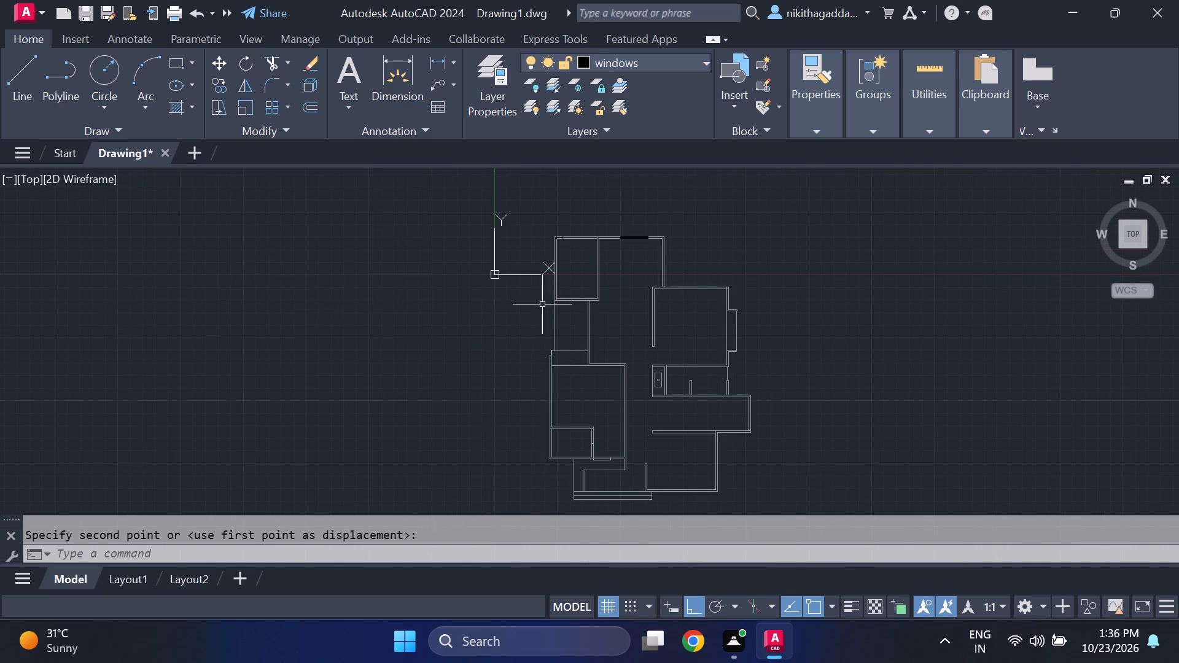
scroll(553, 317, up, 3)
scroll(594, 322, down, 1)
middle_drag(670, 272, 588, 359)
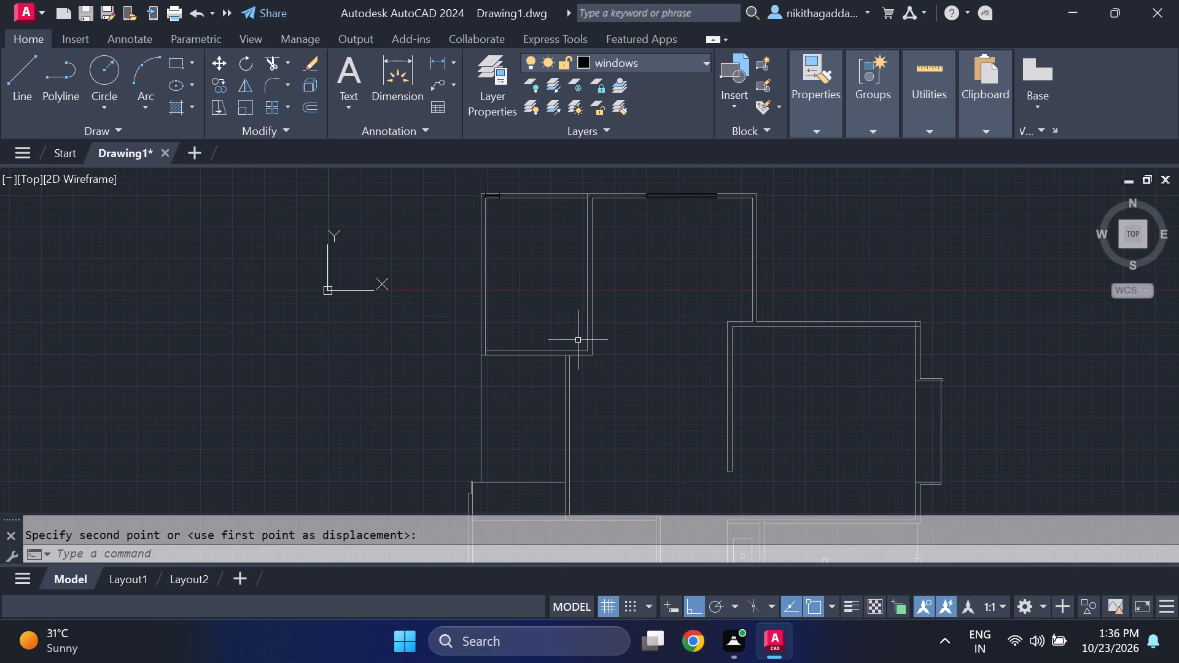
scroll(578, 340, down, 2)
scroll(578, 340, up, 3)
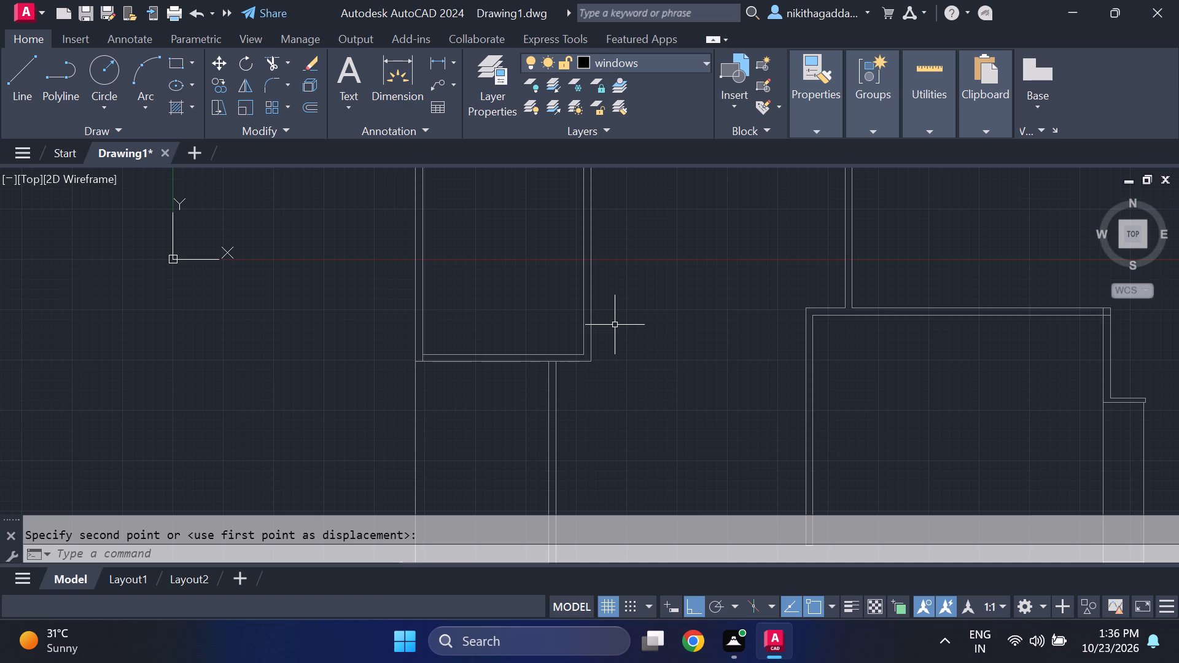
scroll(543, 258, down, 3)
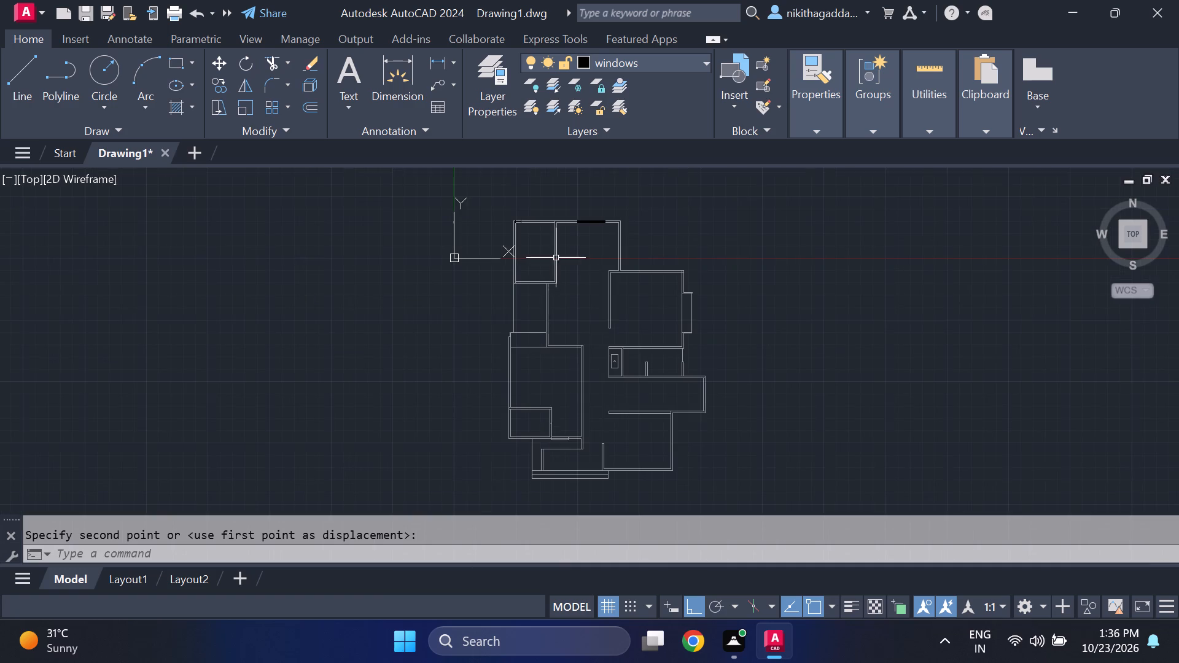
scroll(591, 237, up, 1)
middle_drag(591, 236, 589, 284)
scroll(437, 236, up, 2)
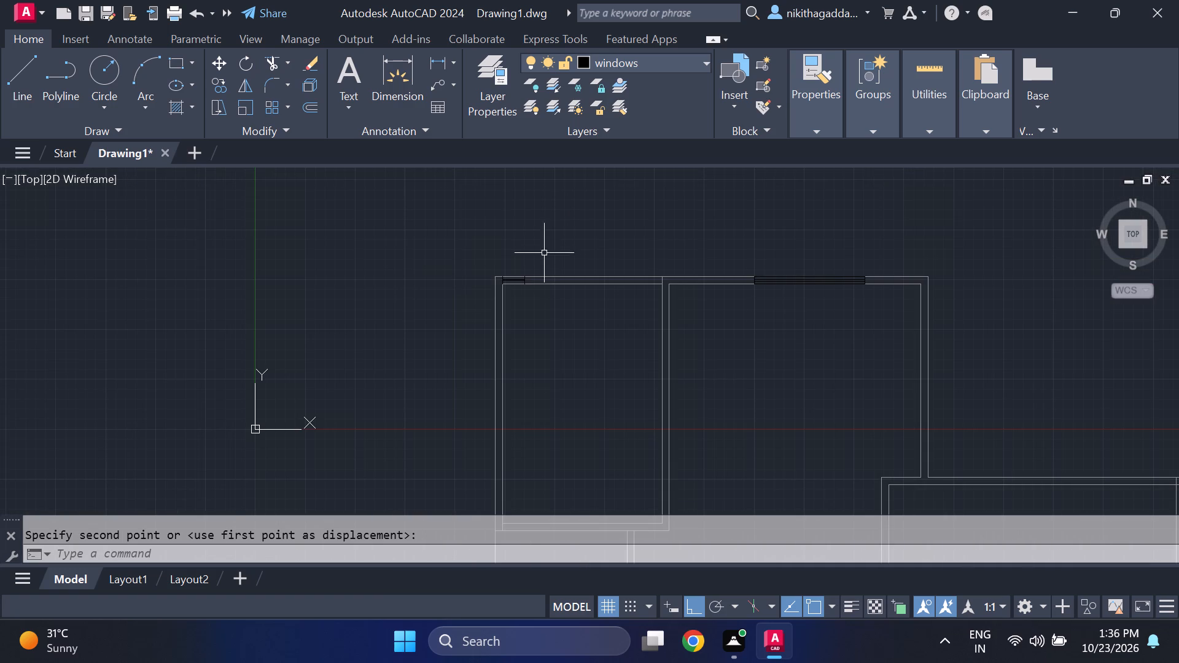
scroll(518, 282, up, 5)
scroll(519, 278, down, 4)
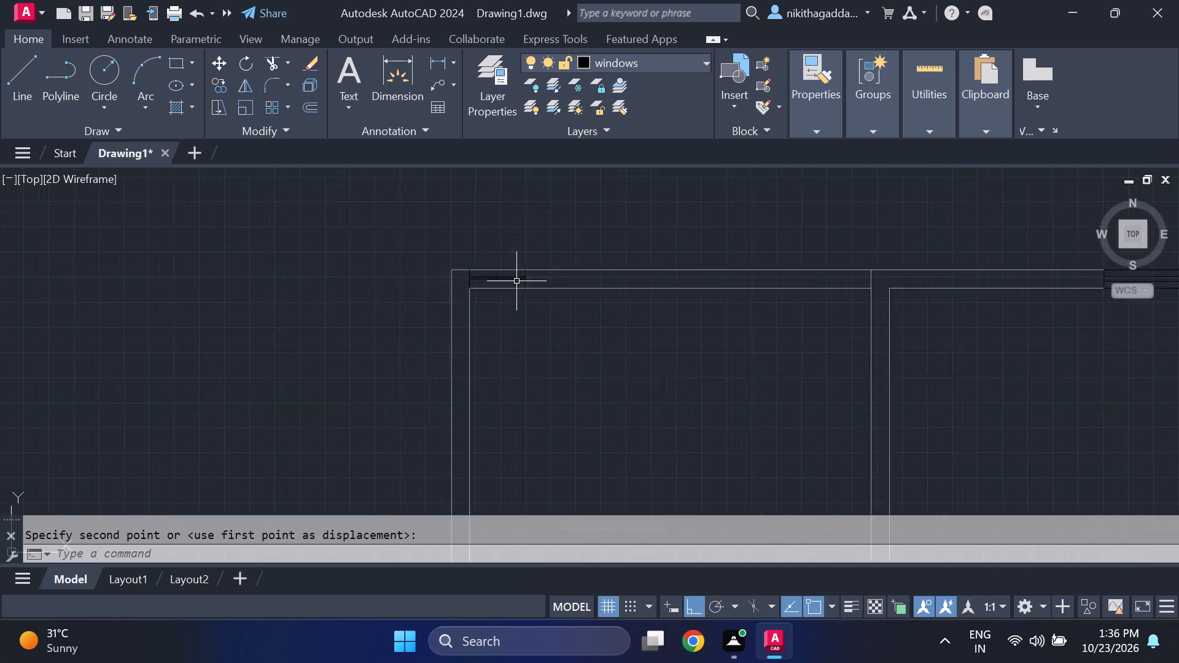
scroll(513, 290, up, 2)
middle_drag(513, 290, 185, 322)
scroll(181, 316, down, 1)
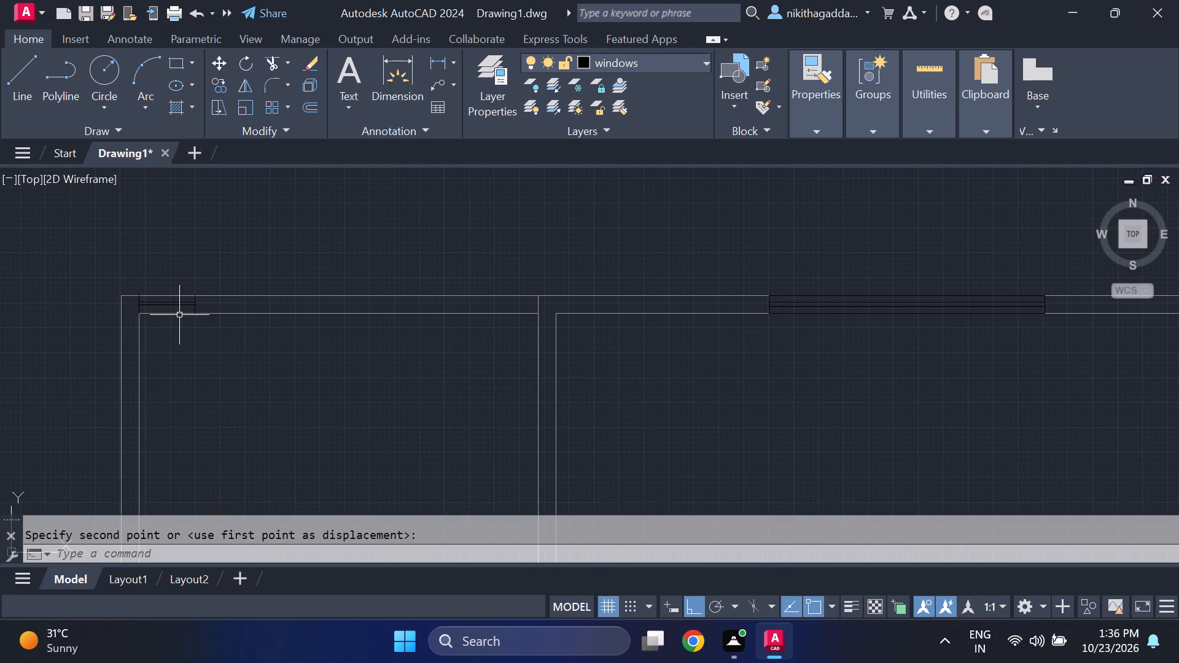
Draw a closed vertical window outline across the thickness of the upper-right room's right wall, stopping short of both wall corners.
middle_drag(426, 353, 370, 280)
middle_drag(541, 431, 454, 358)
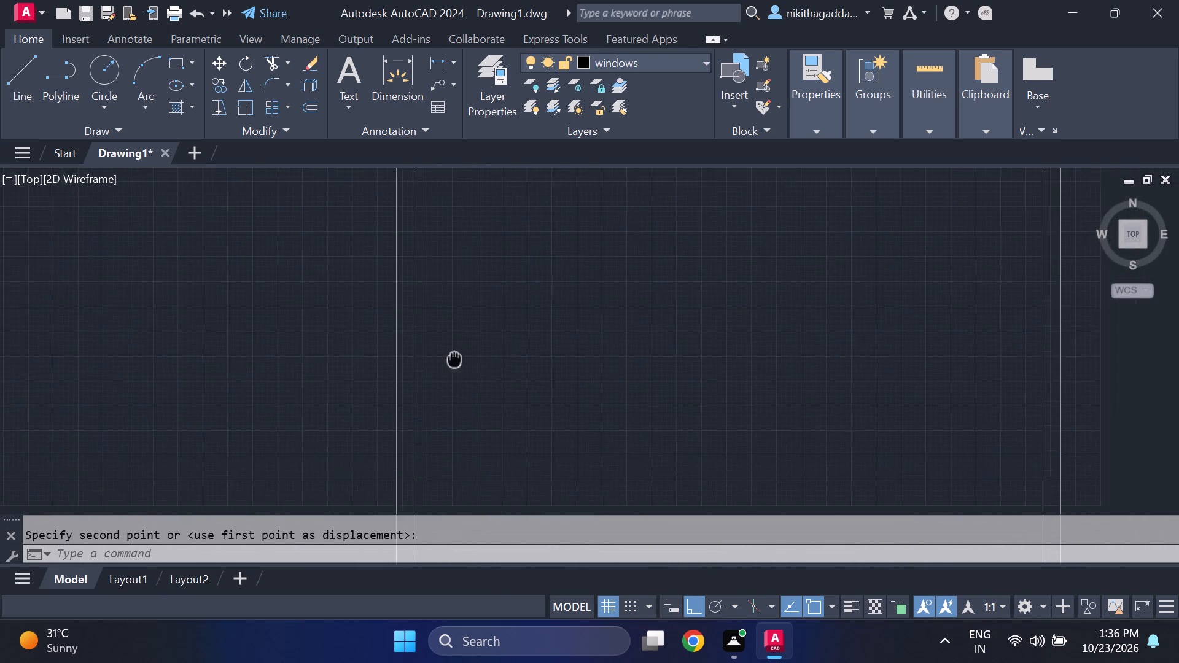
middle_drag(454, 358, 300, 404)
middle_drag(680, 414, 485, 338)
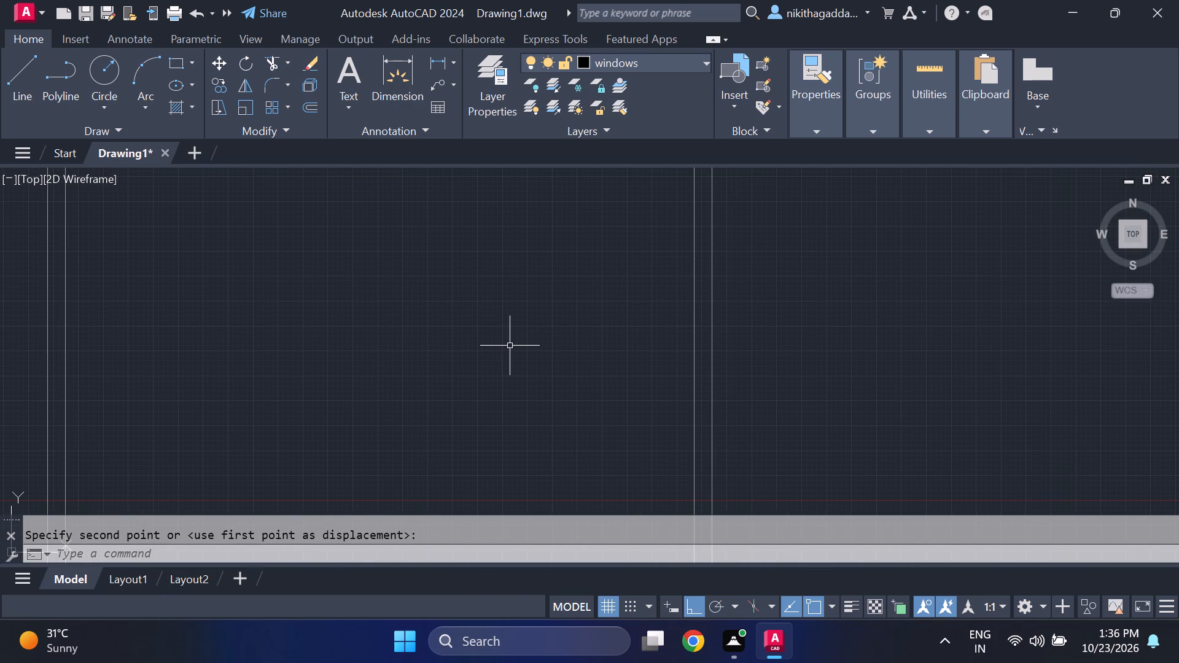
key(l)
key(Return)
middle_drag(489, 323, 316, 414)
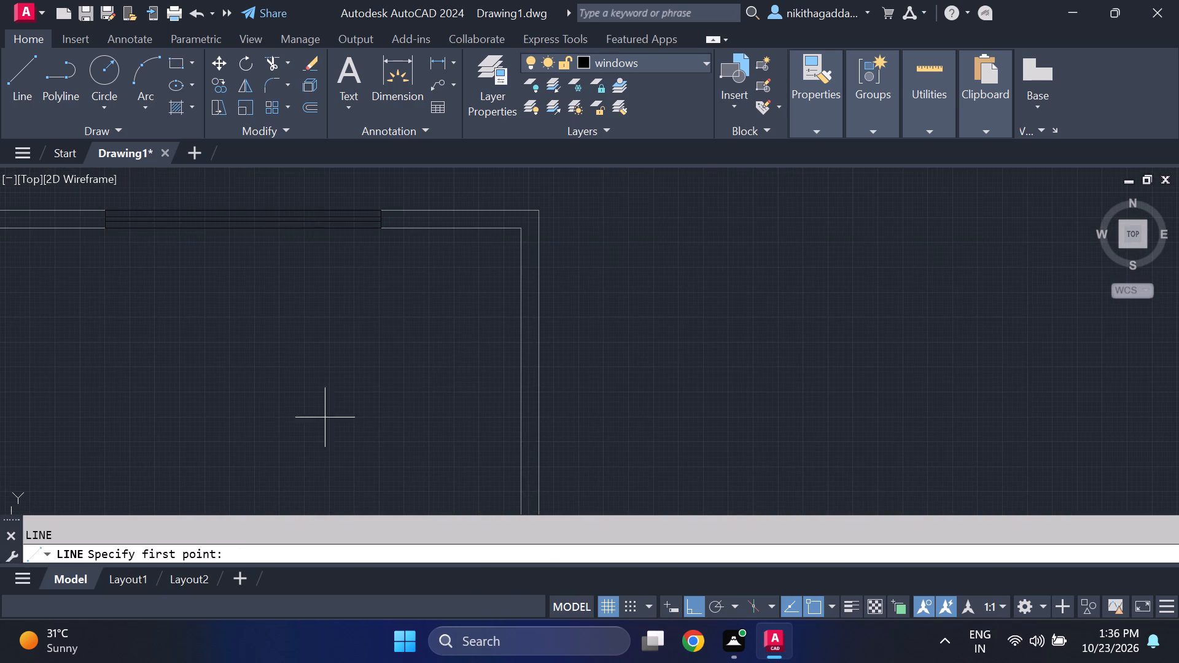
click(521, 270)
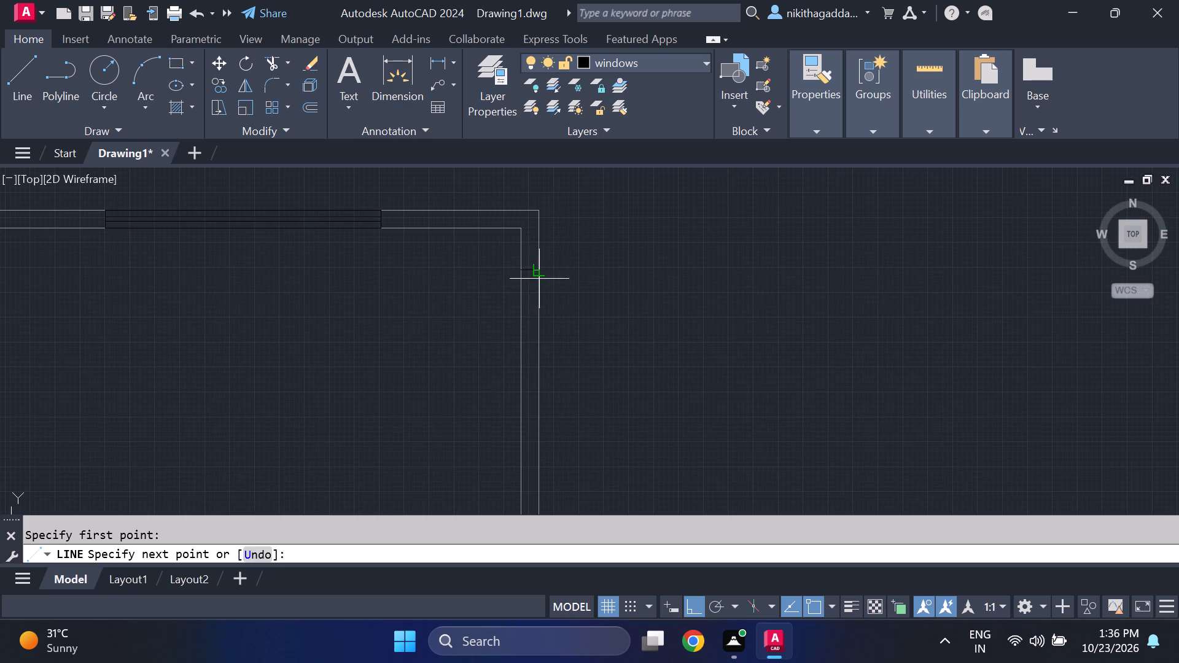
click(539, 274)
middle_drag(548, 459, 561, 327)
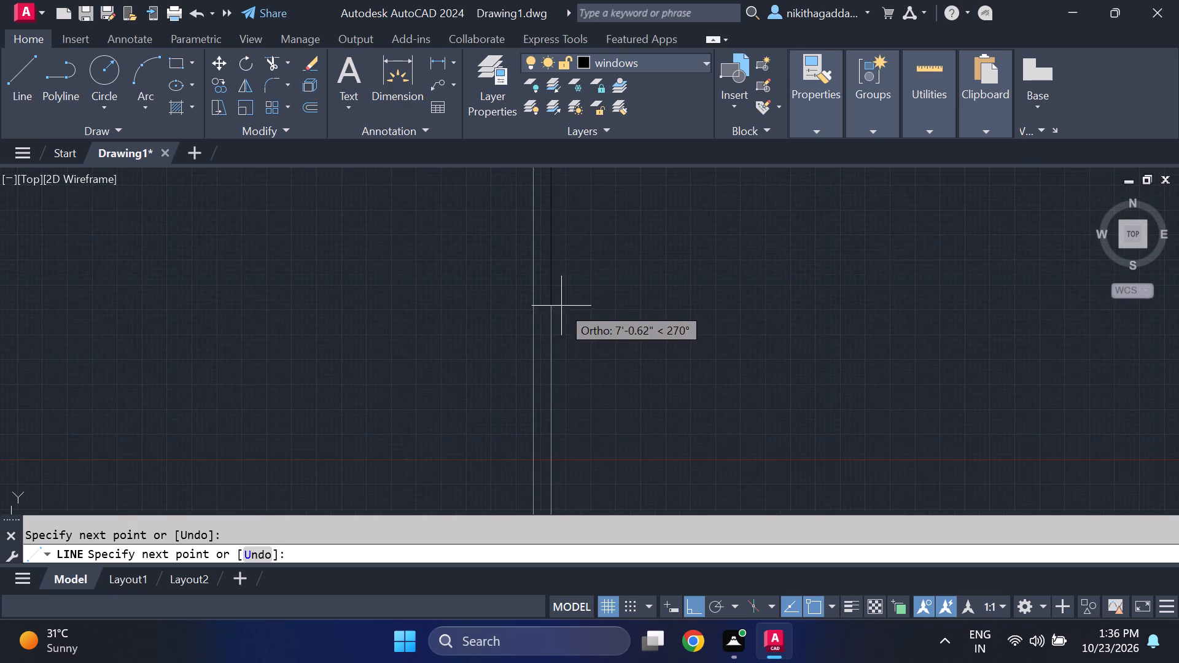
scroll(574, 355, down, 3)
scroll(564, 393, up, 3)
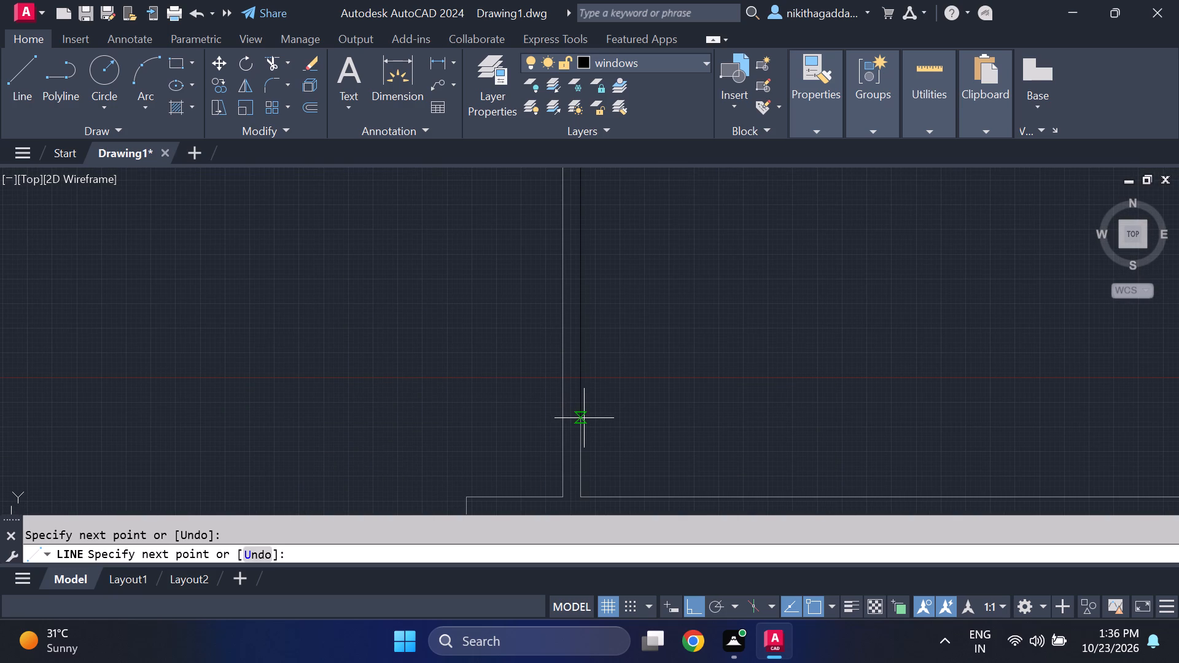
click(582, 411)
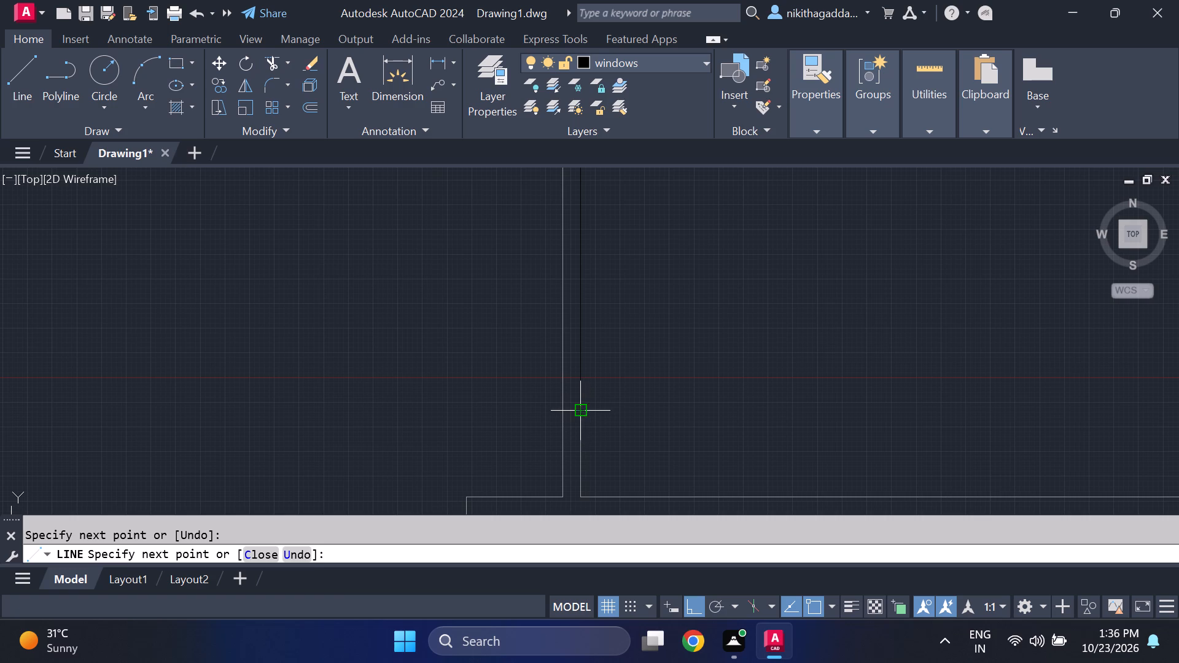
click(565, 414)
middle_drag(573, 301, 618, 421)
scroll(619, 422, down, 2)
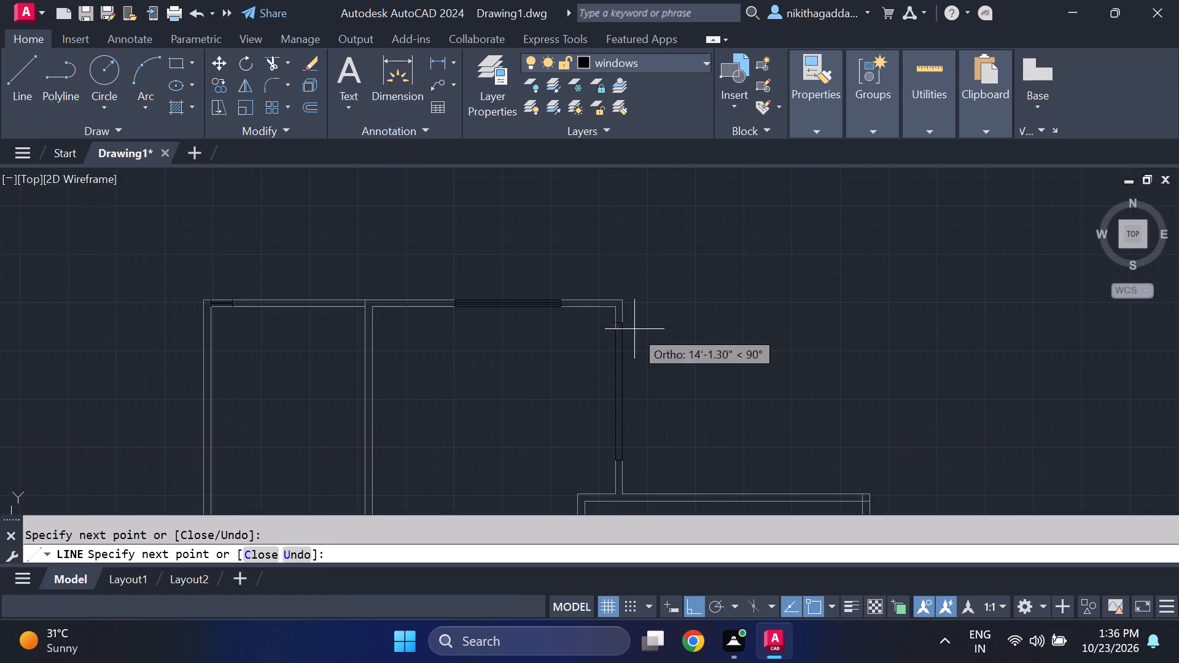
scroll(628, 329, up, 3)
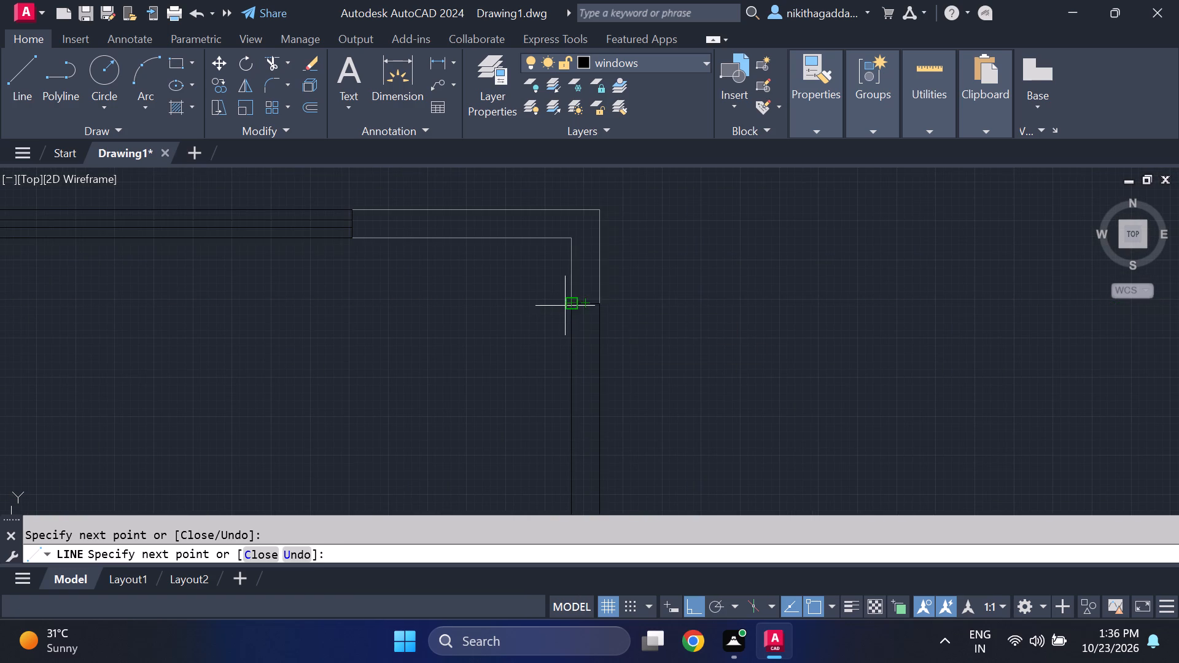
click(568, 304)
Draw a vertical pane line inside the right-wall window from end to end, about a third of the thickness from the inner face.
scroll(564, 319, up, 3)
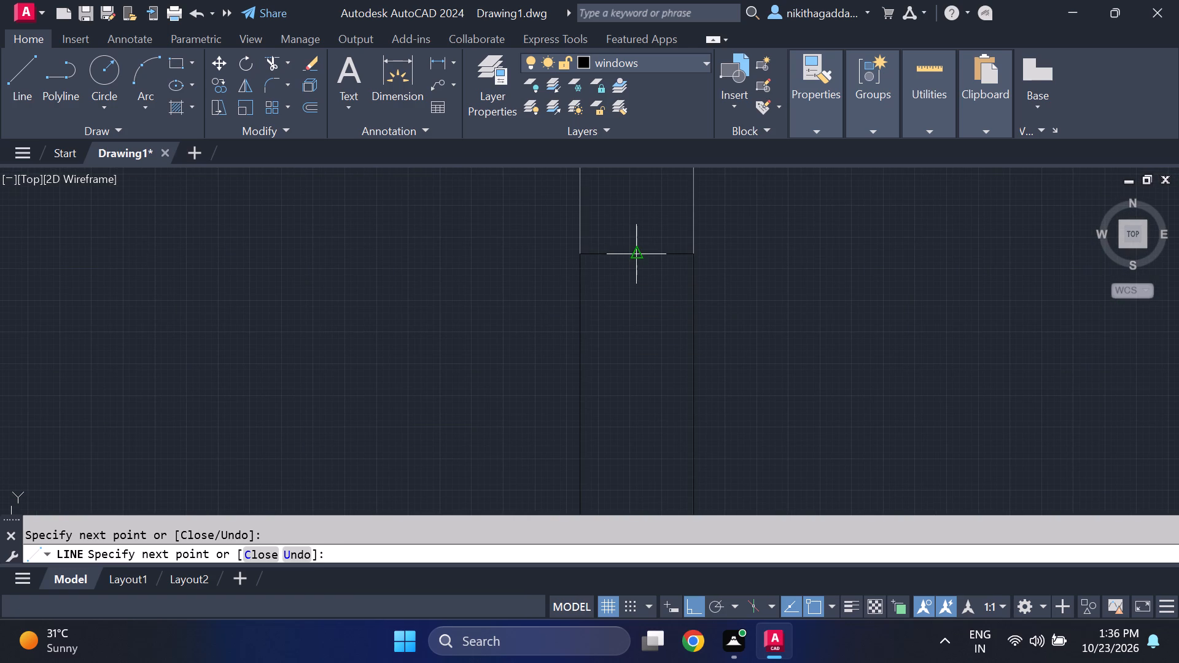
click(621, 258)
scroll(628, 305, down, 3)
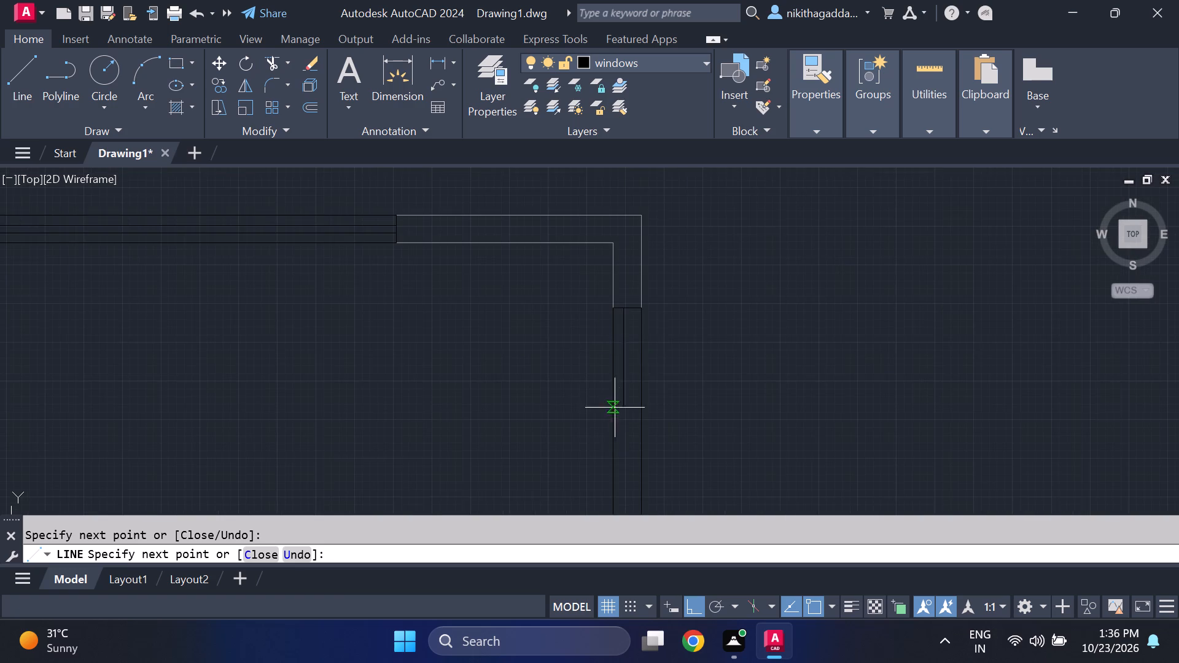
middle_drag(620, 442, 603, 247)
scroll(604, 378, down, 3)
scroll(609, 448, up, 3)
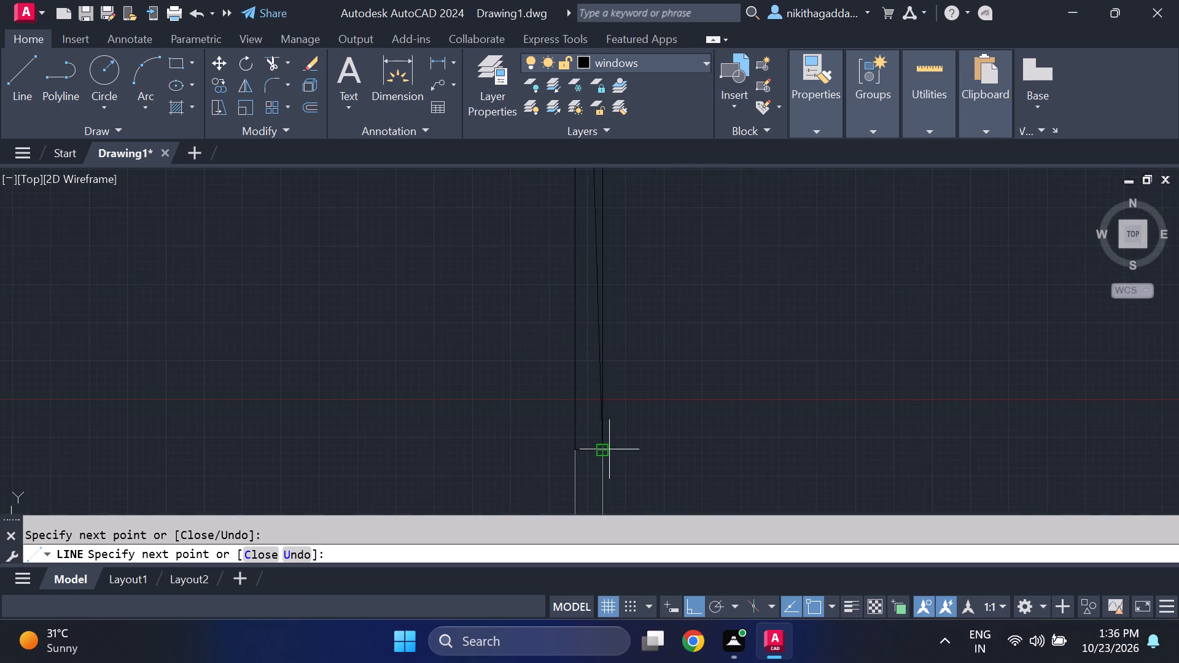
scroll(577, 451, up, 3)
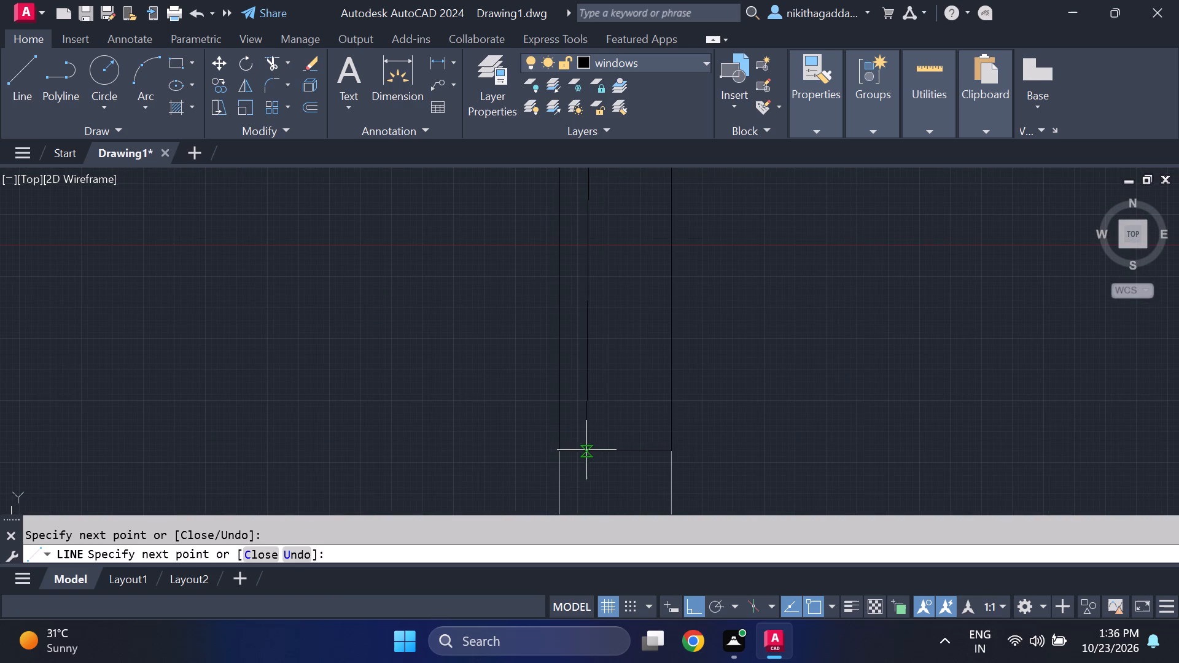
click(599, 451)
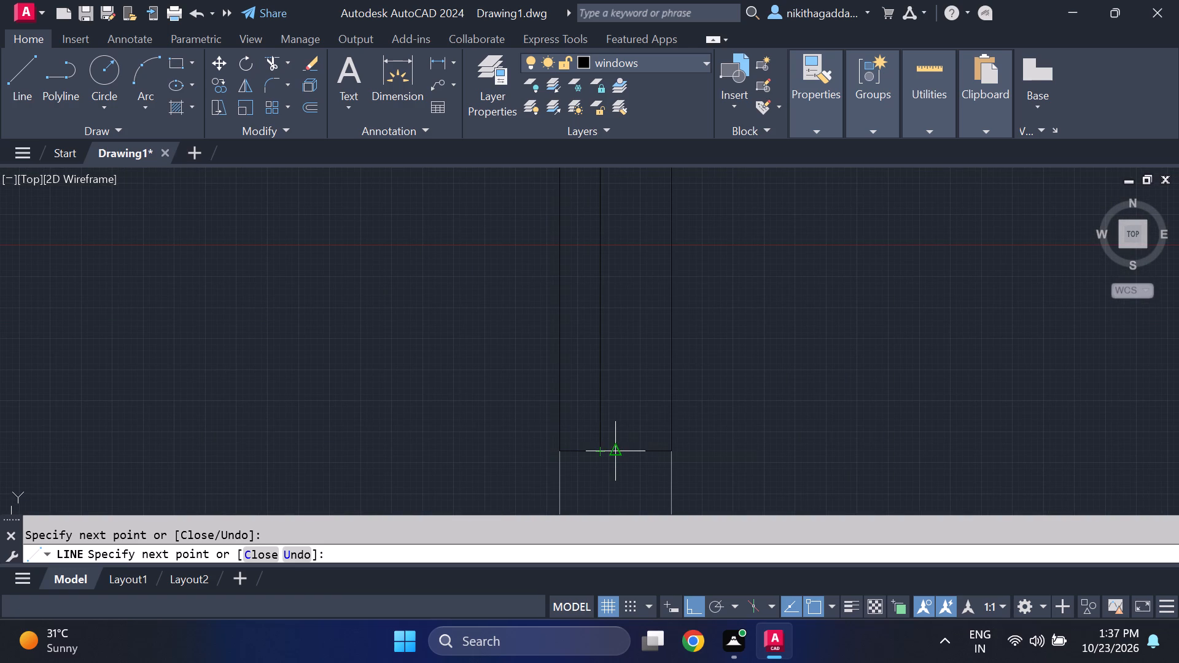
Draw a second vertical pane line nearer the outer face of the right-wall window, from its lower end up to its upper end.
click(629, 453)
scroll(629, 257, down, 2)
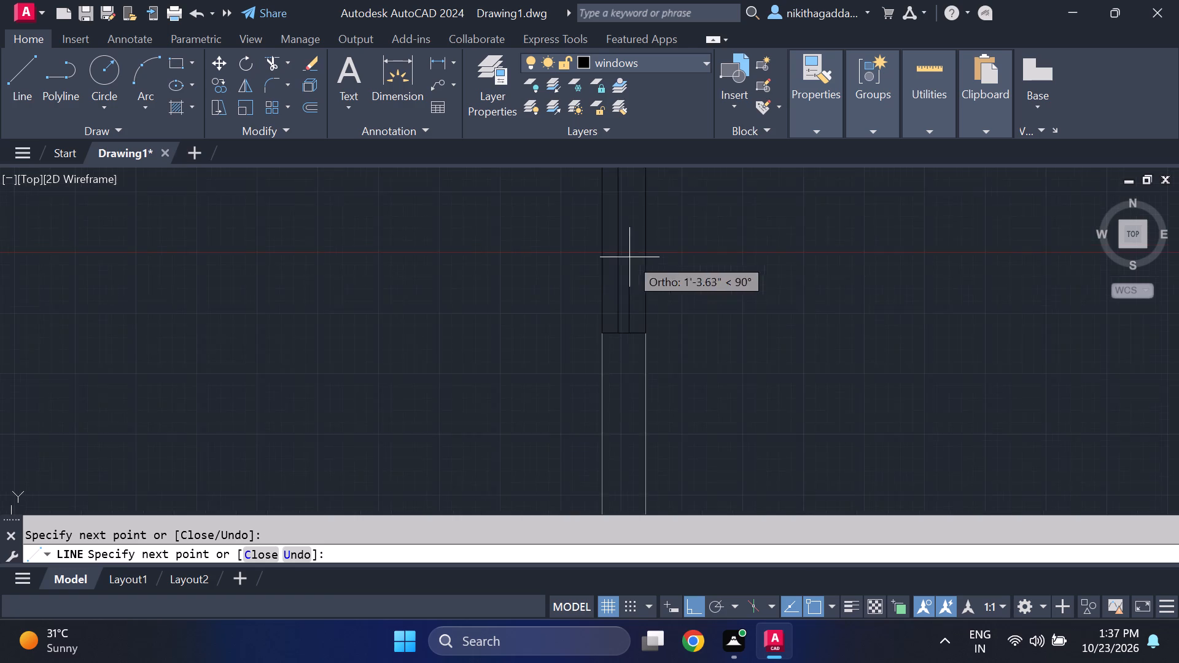
scroll(629, 257, down, 1)
middle_drag(629, 257, 669, 529)
scroll(670, 242, up, 1)
middle_drag(669, 242, 697, 497)
scroll(704, 317, down, 2)
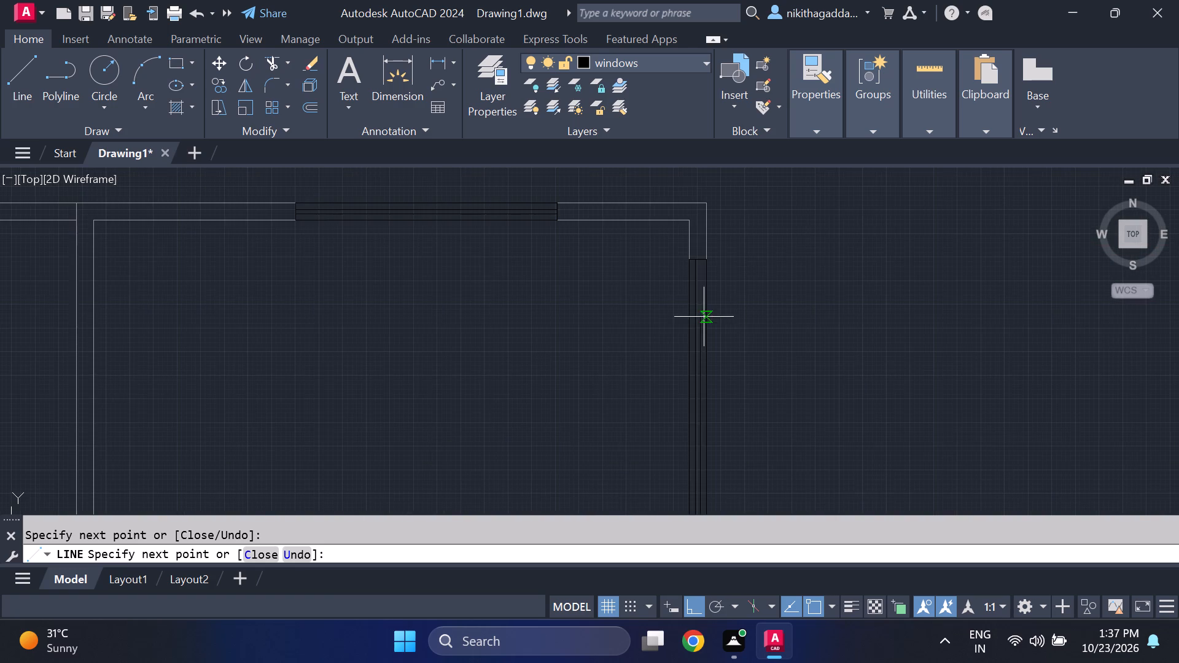
scroll(697, 260, up, 3)
click(707, 265)
scroll(741, 246, down, 4)
scroll(900, 312, down, 2)
key(Return)
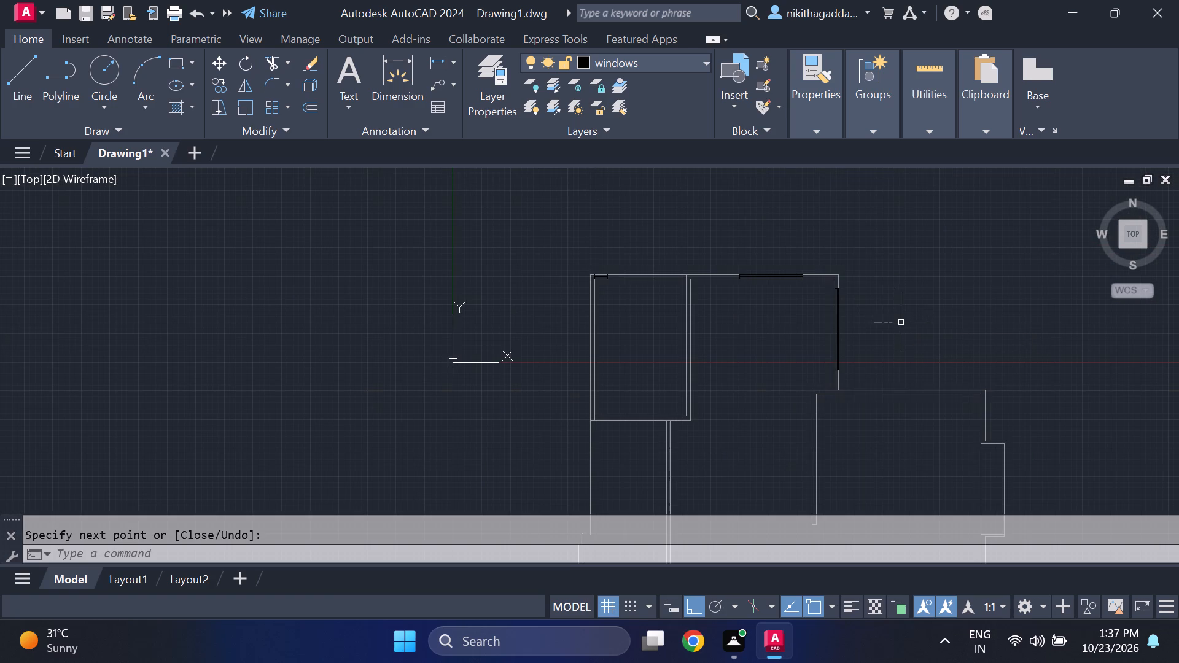
Draw a vertical window line along the outer face of the projecting bay on the middle-right room's right wall, between its upper and lower ledges.
middle_drag(914, 378, 707, 260)
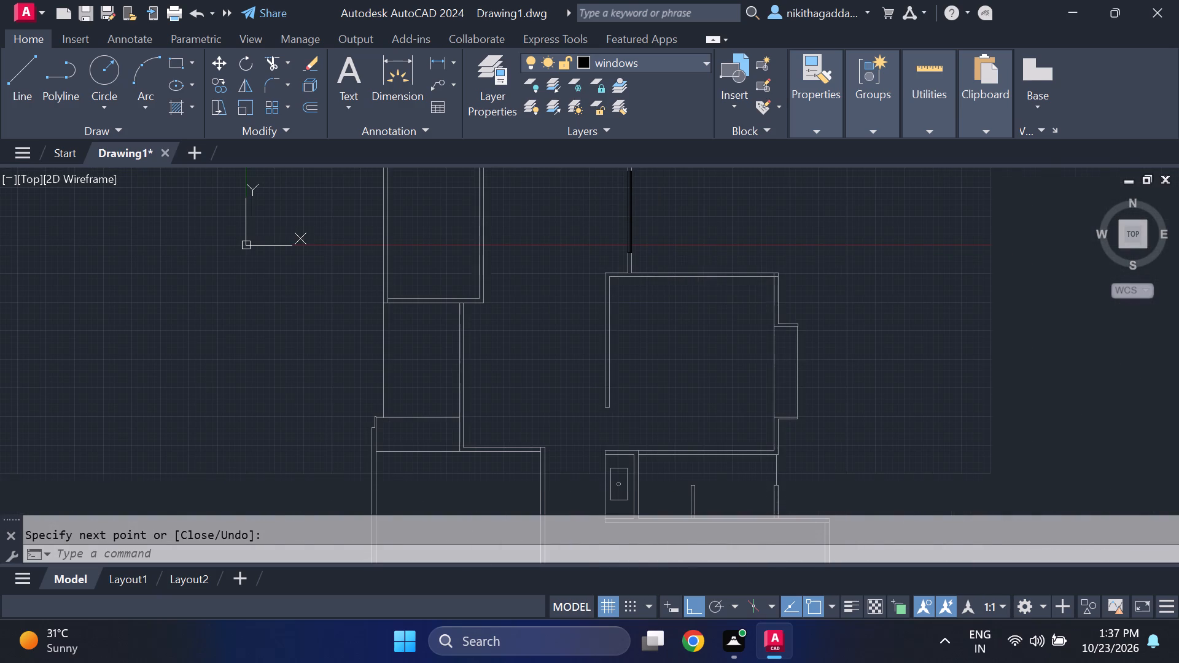
middle_drag(784, 365, 619, 387)
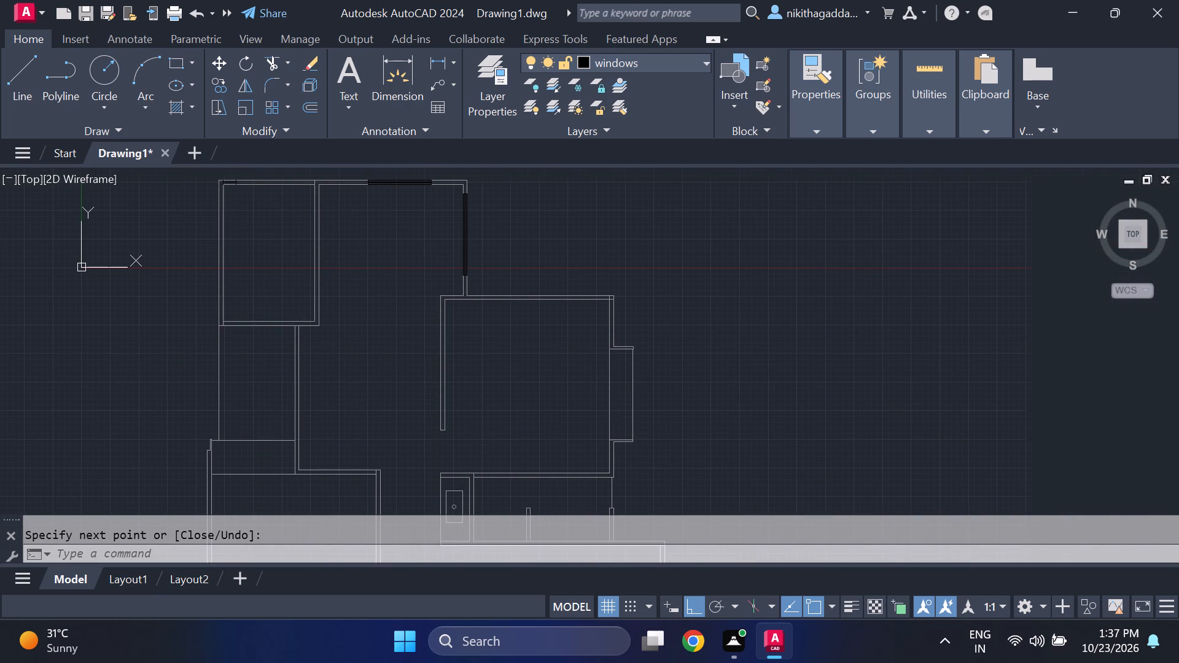
scroll(637, 387, up, 2)
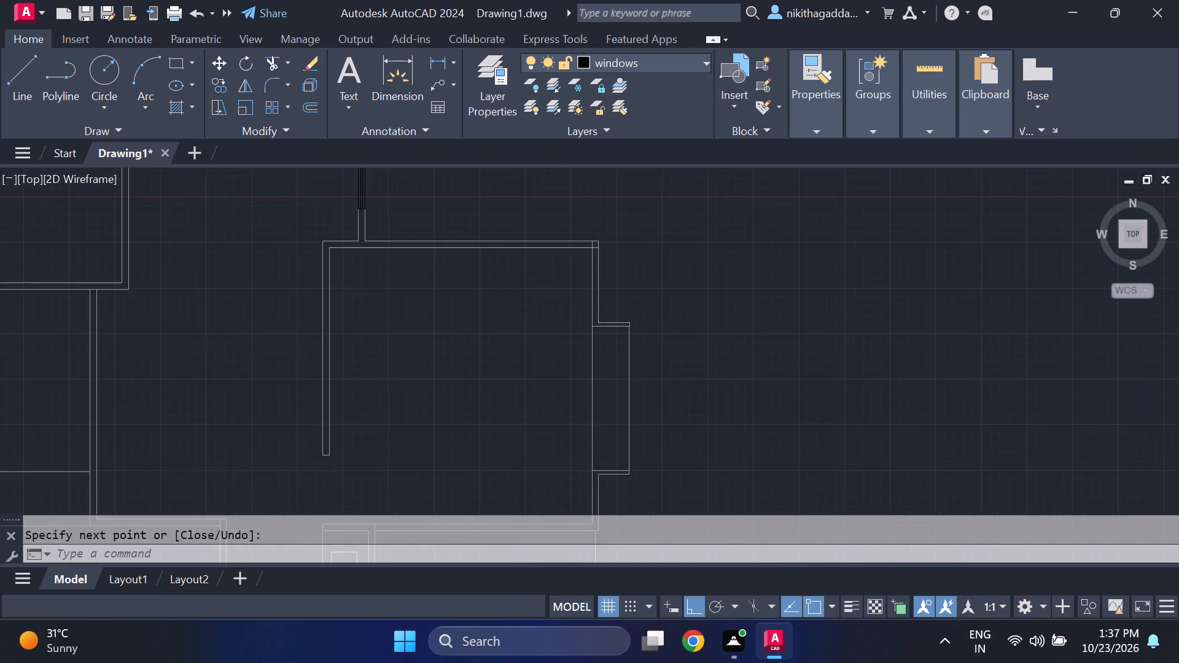
middle_drag(616, 345, 690, 238)
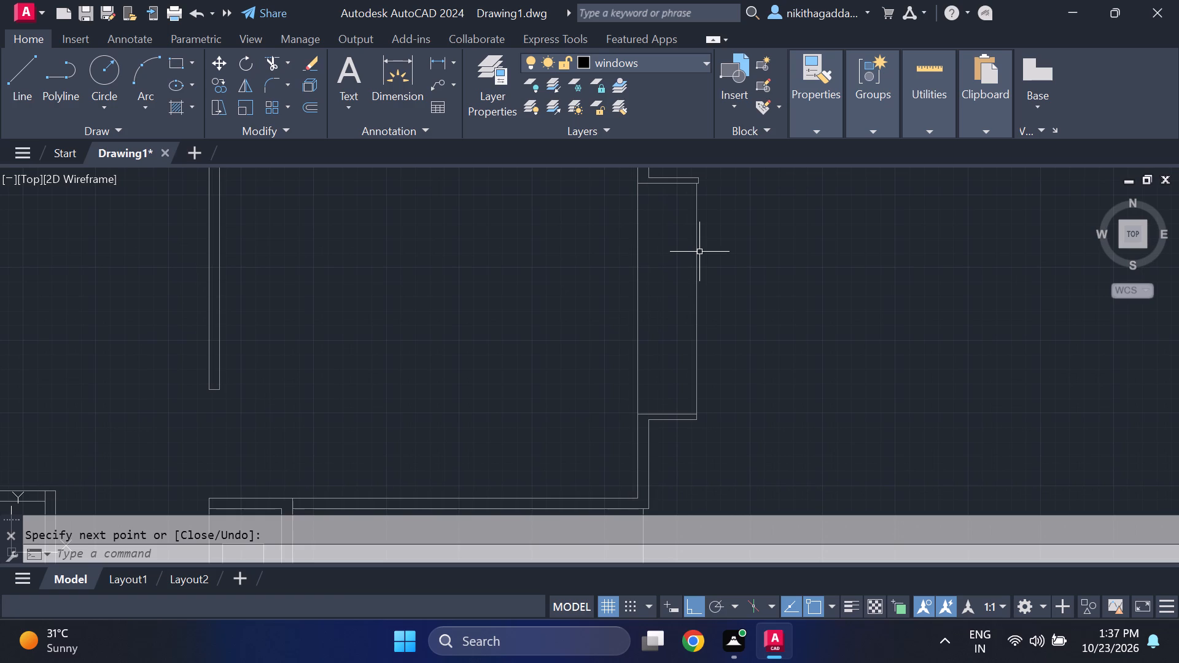
key(l)
key(Return)
scroll(693, 219, up, 1)
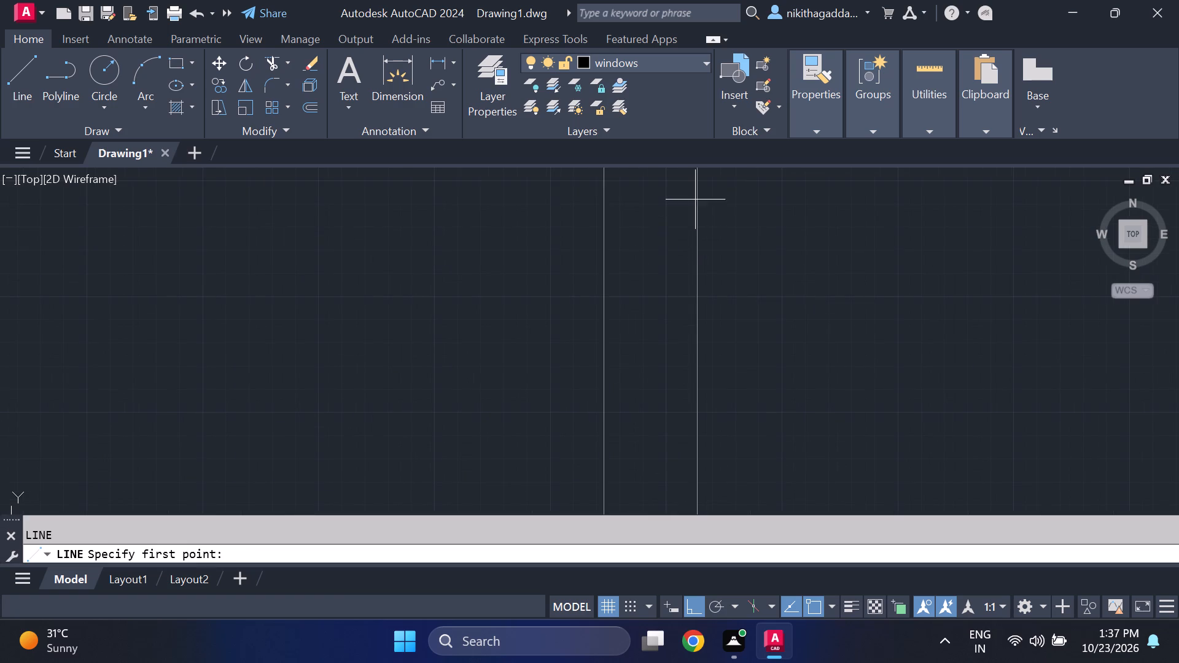
middle_drag(707, 222, 715, 292)
click(702, 231)
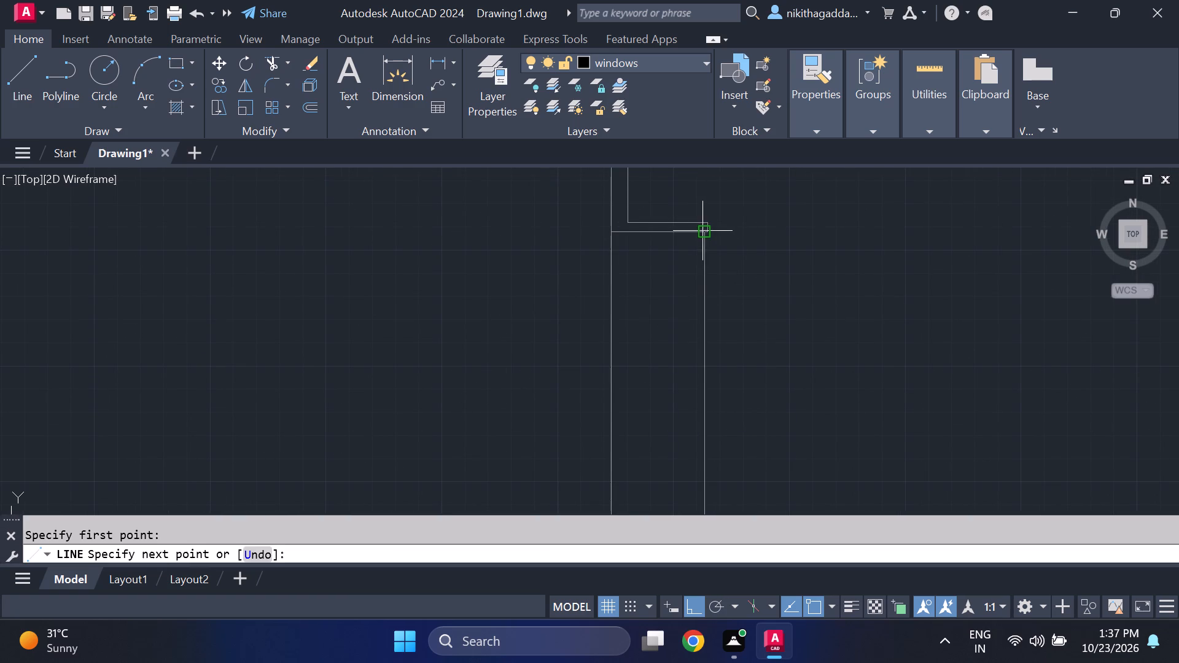
middle_drag(714, 435, 687, 195)
scroll(715, 292, down, 1)
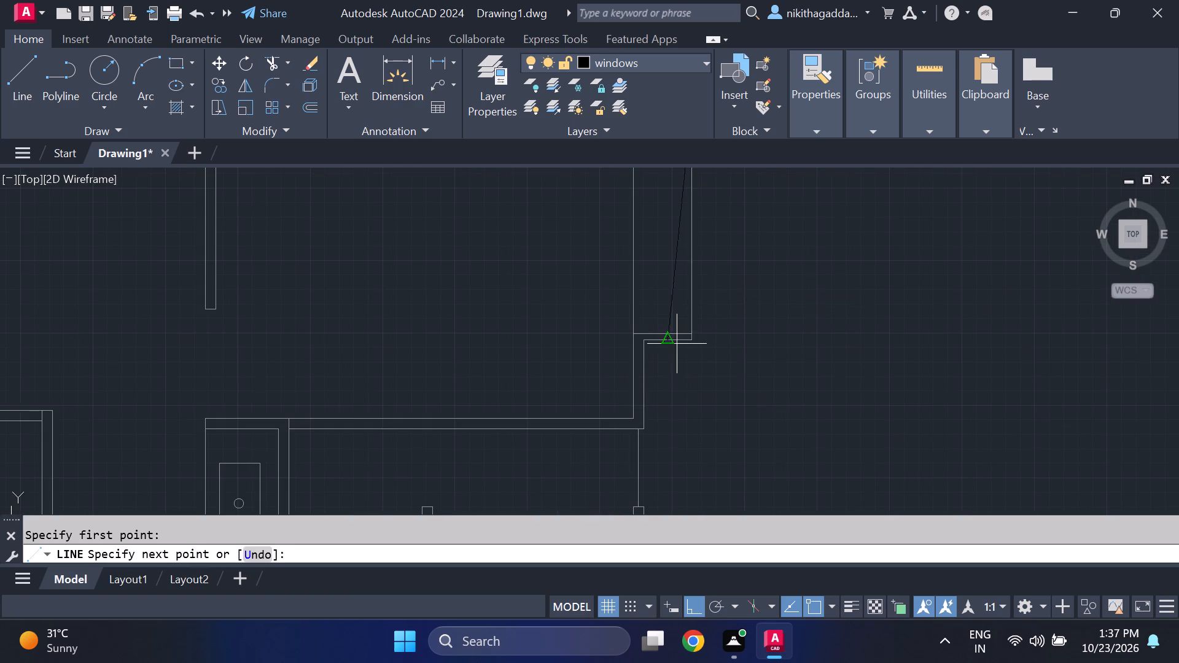
scroll(687, 315, up, 3)
click(700, 389)
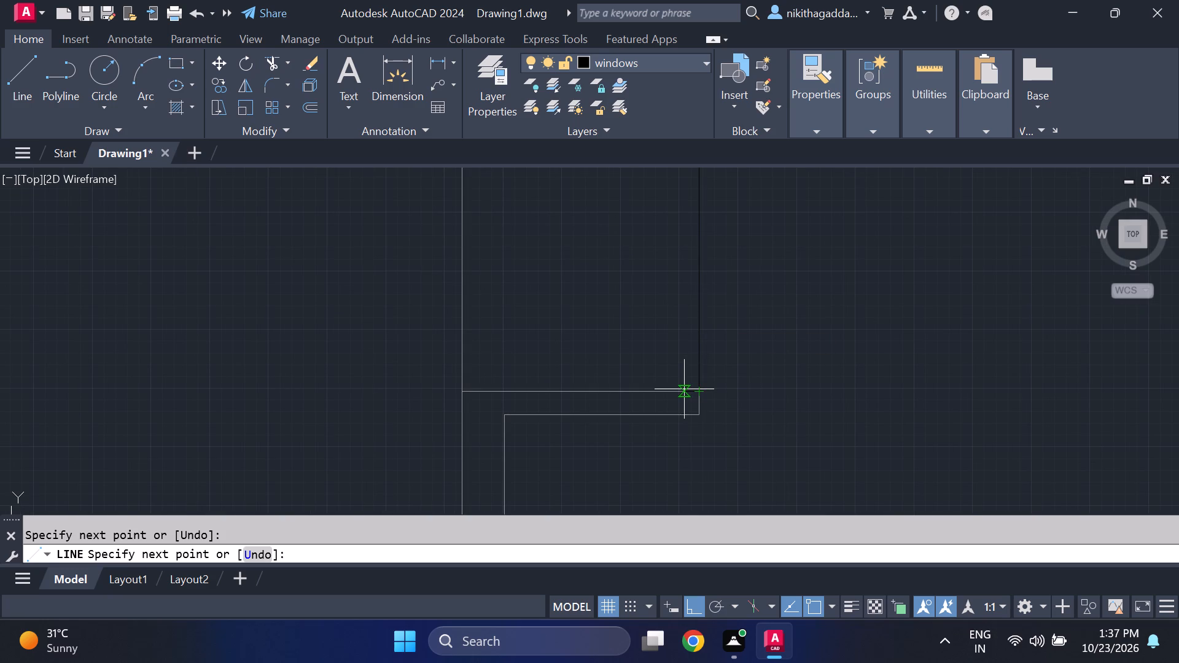
Continue with a short inward segment along the bay's lower ledge and a second vertical line up to the upper ledge, forming the middle pane line.
click(677, 387)
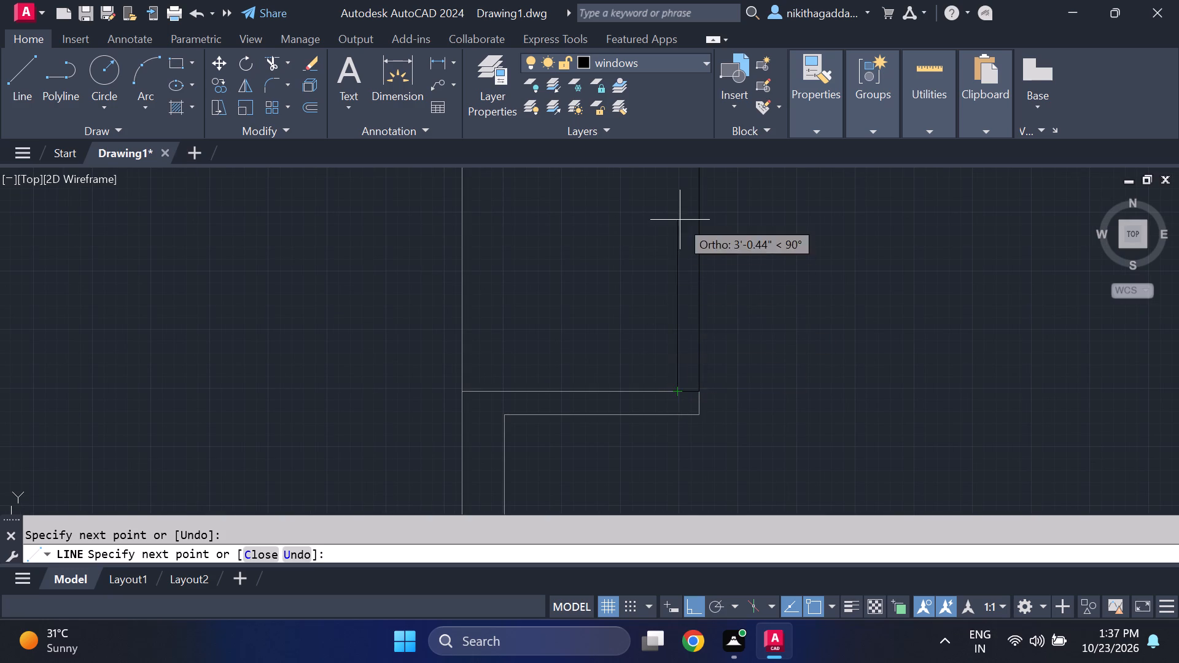
middle_drag(682, 230, 693, 390)
scroll(685, 256, up, 1)
scroll(693, 379, down, 3)
middle_drag(692, 220, 683, 422)
scroll(683, 422, up, 1)
middle_drag(674, 255, 710, 396)
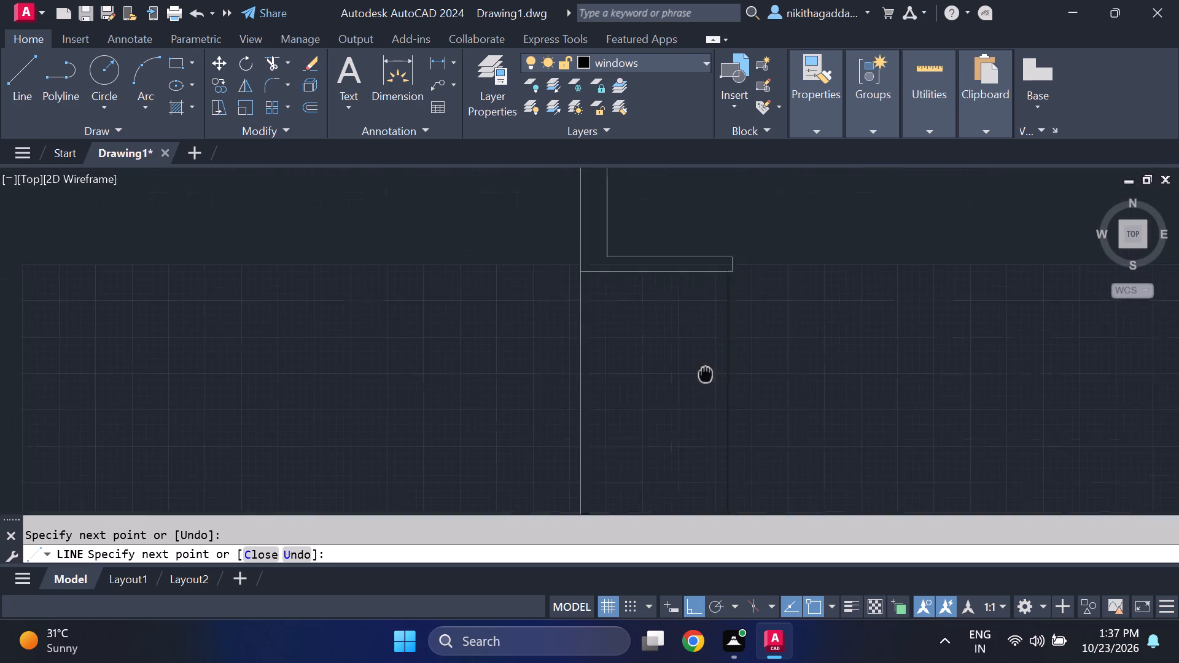
middle_drag(710, 396, 724, 452)
scroll(723, 452, down, 2)
scroll(712, 420, up, 3)
click(755, 385)
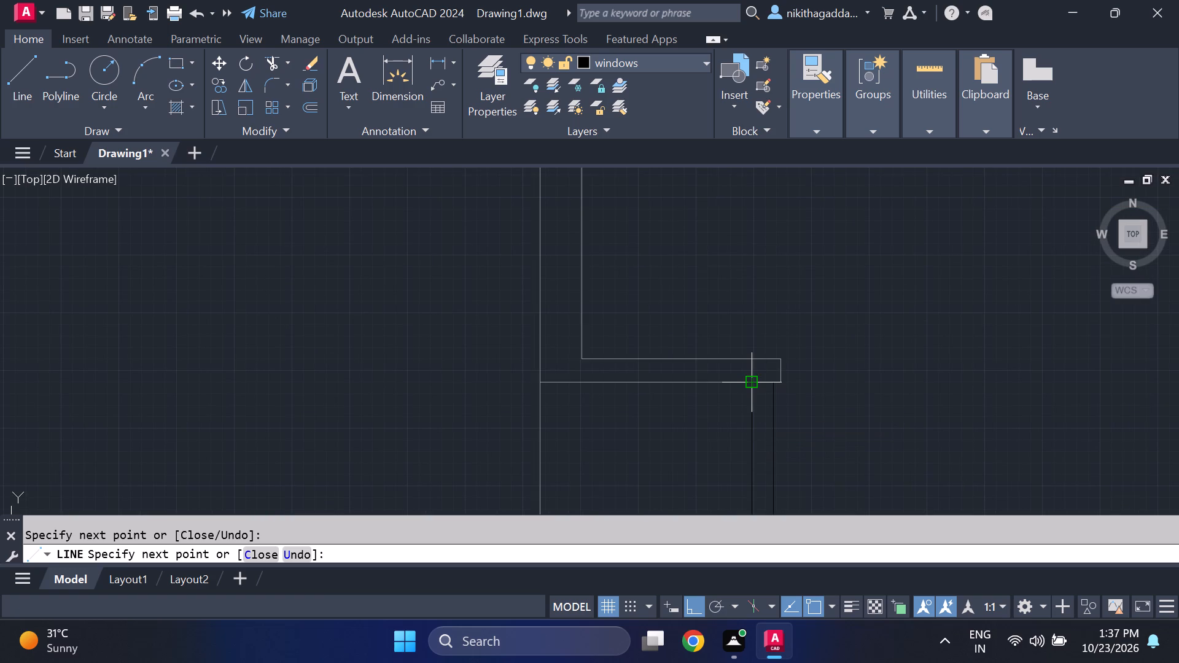
Continue with a short inward segment along the upper ledge and a third vertical line down to the lower ledge, forming the inner window edge.
scroll(733, 374, down, 3)
middle_drag(724, 427, 746, 467)
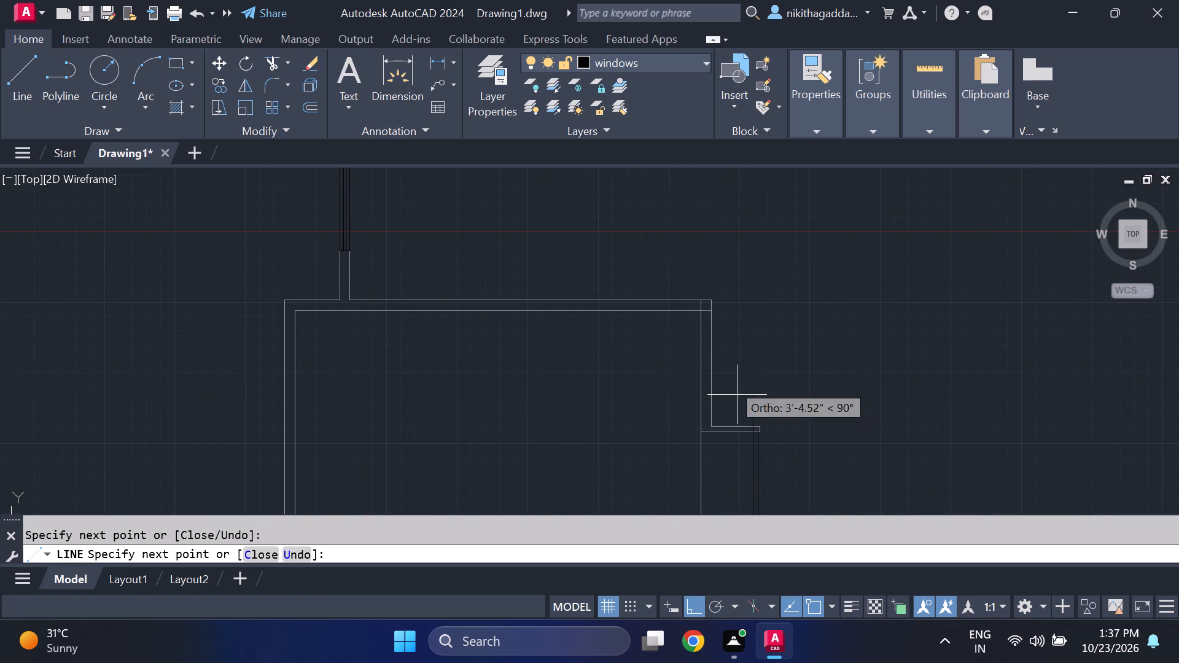
middle_drag(789, 379, 744, 211)
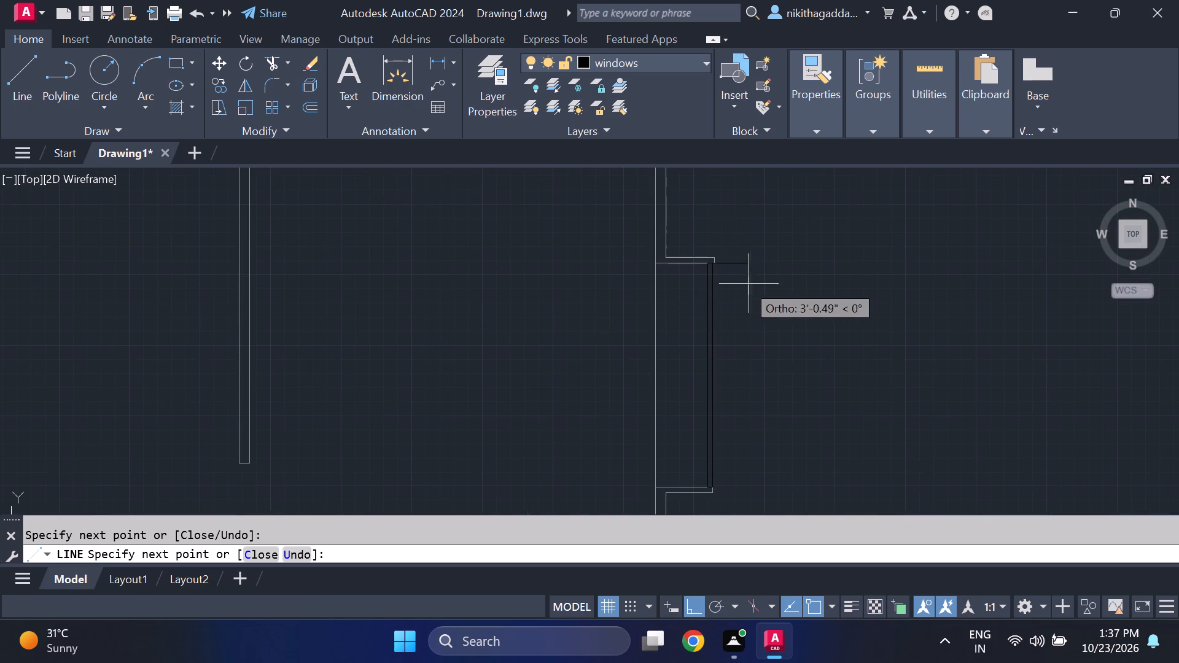
scroll(690, 271, up, 2)
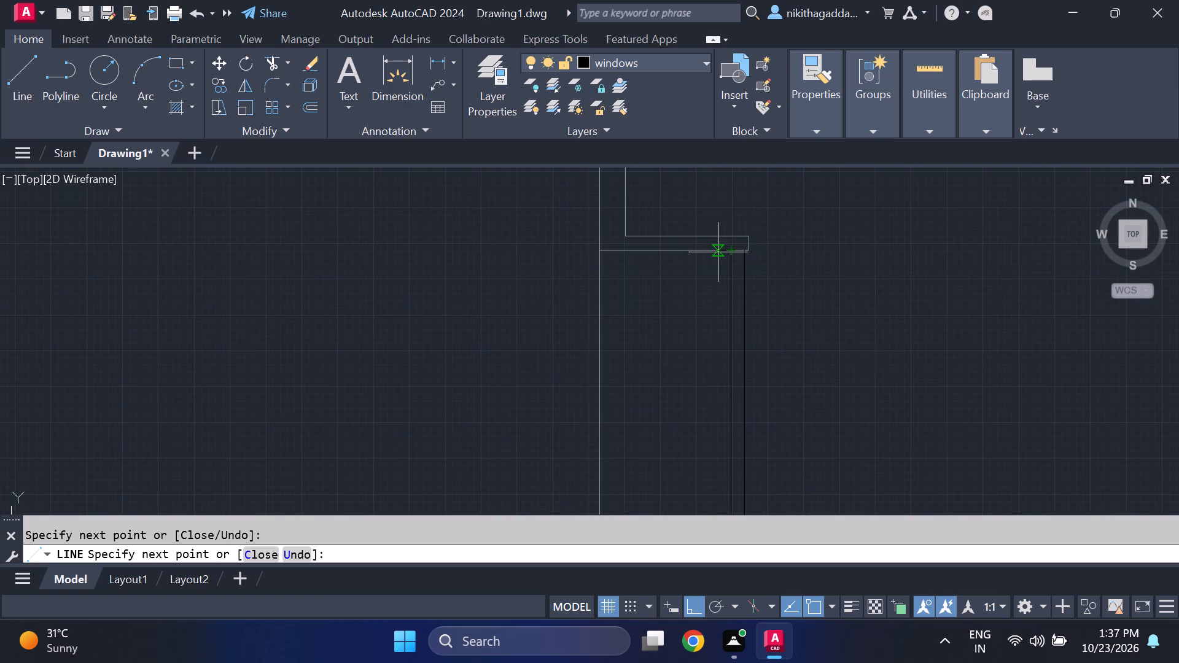
click(718, 253)
middle_drag(720, 426, 758, 165)
scroll(760, 254, down, 1)
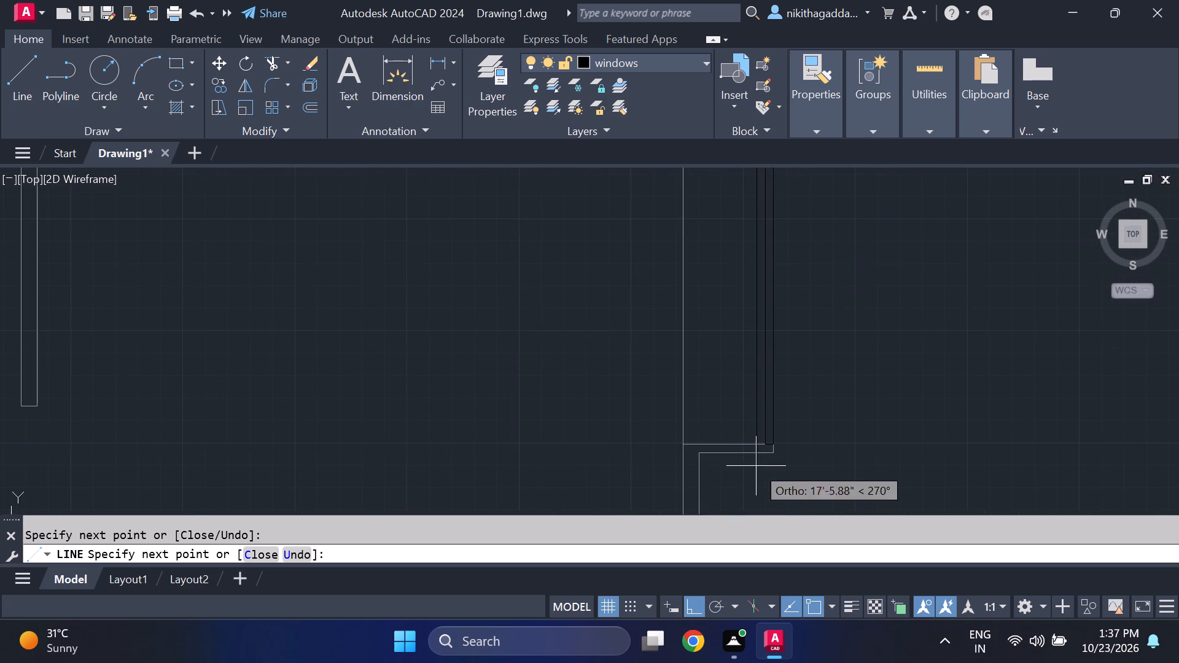
scroll(755, 443, up, 3)
click(759, 443)
Close the lower end of the bay window with a segment from the inner edge back to the middle pane line, and finish the line.
scroll(904, 335, down, 4)
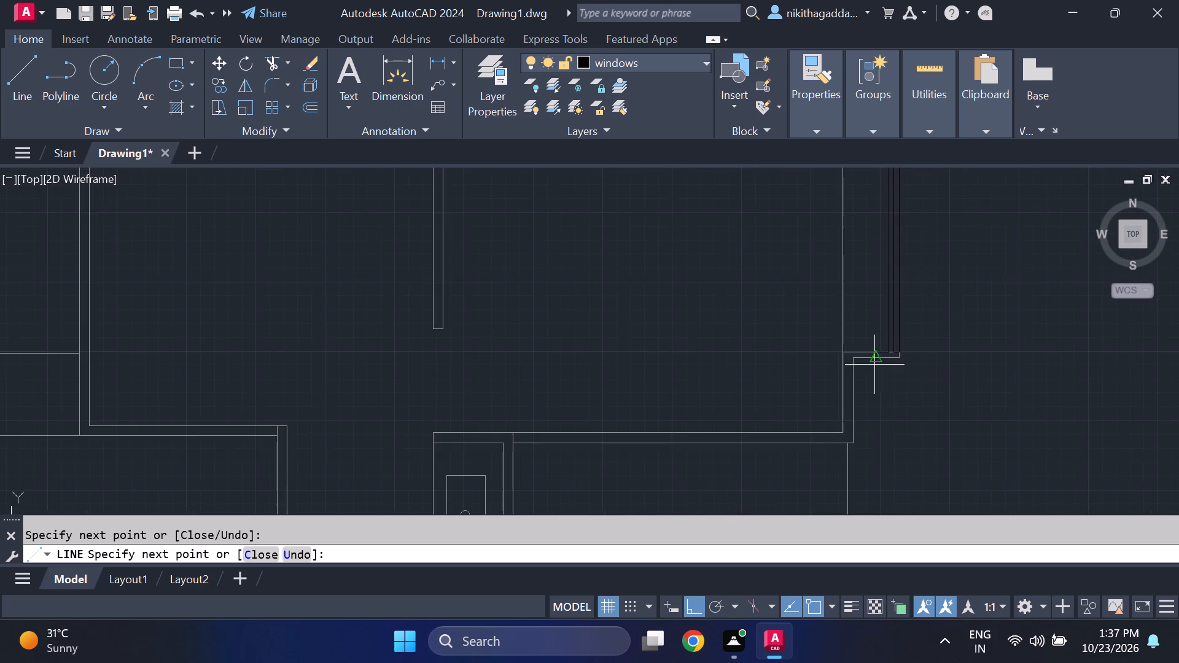
scroll(874, 365, up, 5)
middle_drag(921, 331, 791, 476)
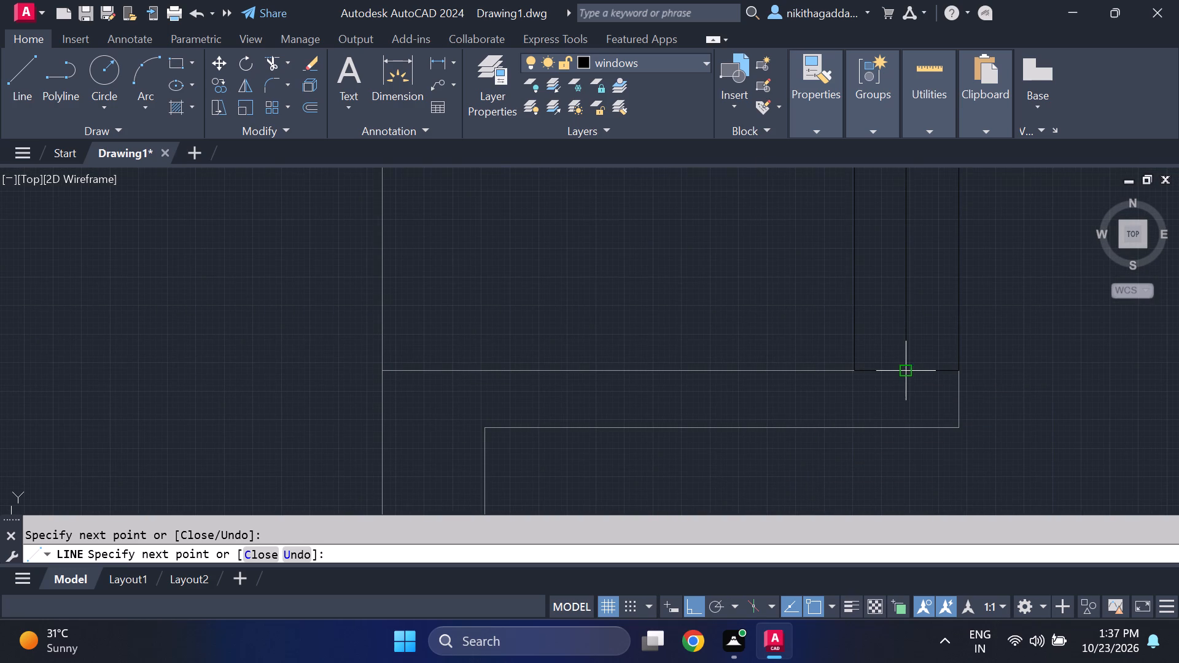
click(903, 373)
scroll(916, 284, down, 1)
middle_drag(881, 336, 792, 476)
scroll(777, 492, down, 2)
middle_drag(836, 290, 781, 546)
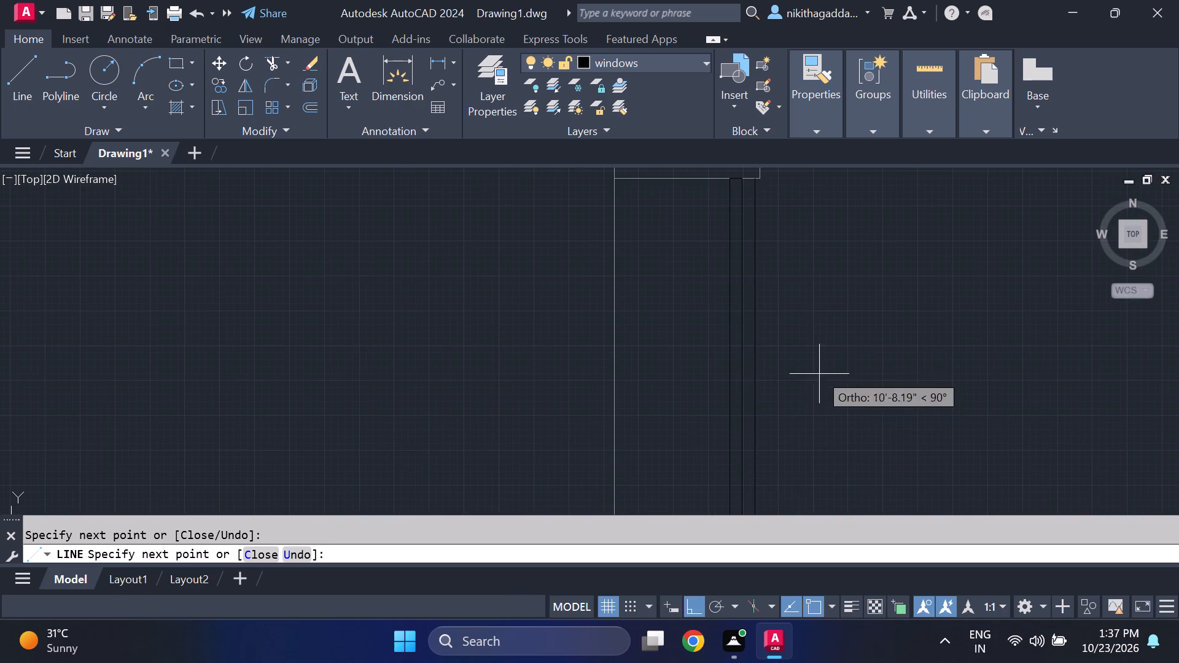
key(Escape)
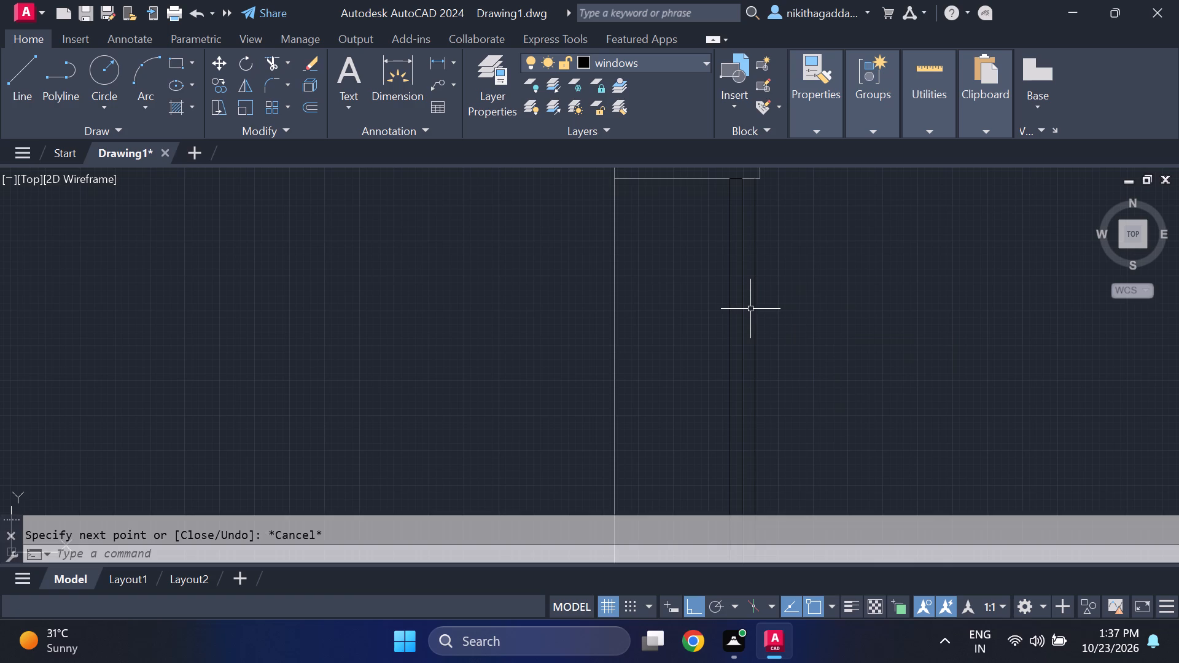
Extend the short end segment at the top of the bay window from the middle pane line to the outer window line.
text(ex)
key(Return)
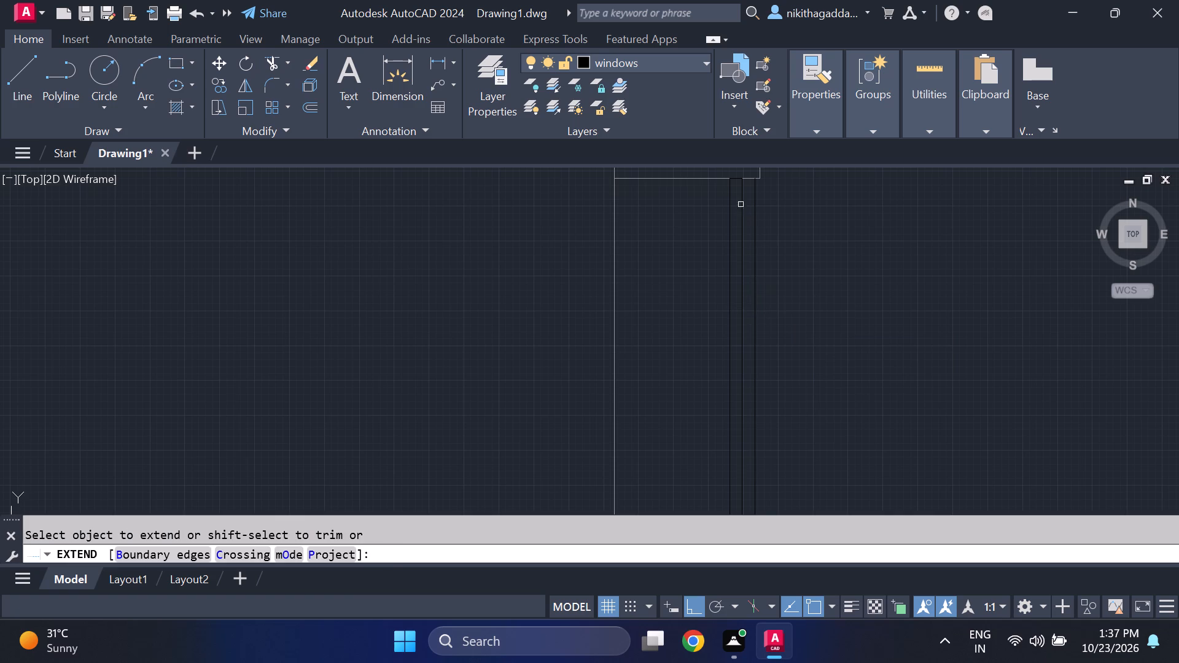
scroll(734, 184, up, 1)
middle_drag(728, 189, 677, 326)
scroll(718, 218, up, 1)
scroll(700, 272, up, 2)
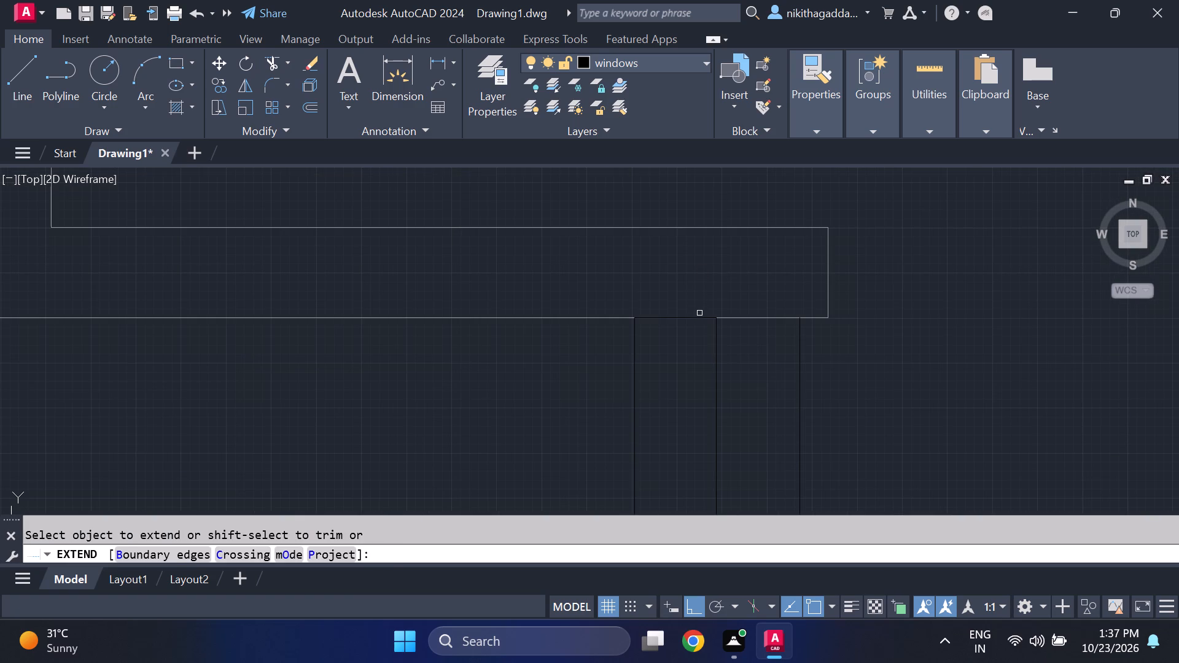
click(701, 317)
scroll(828, 251, down, 4)
scroll(883, 285, down, 2)
middle_drag(913, 342, 879, 317)
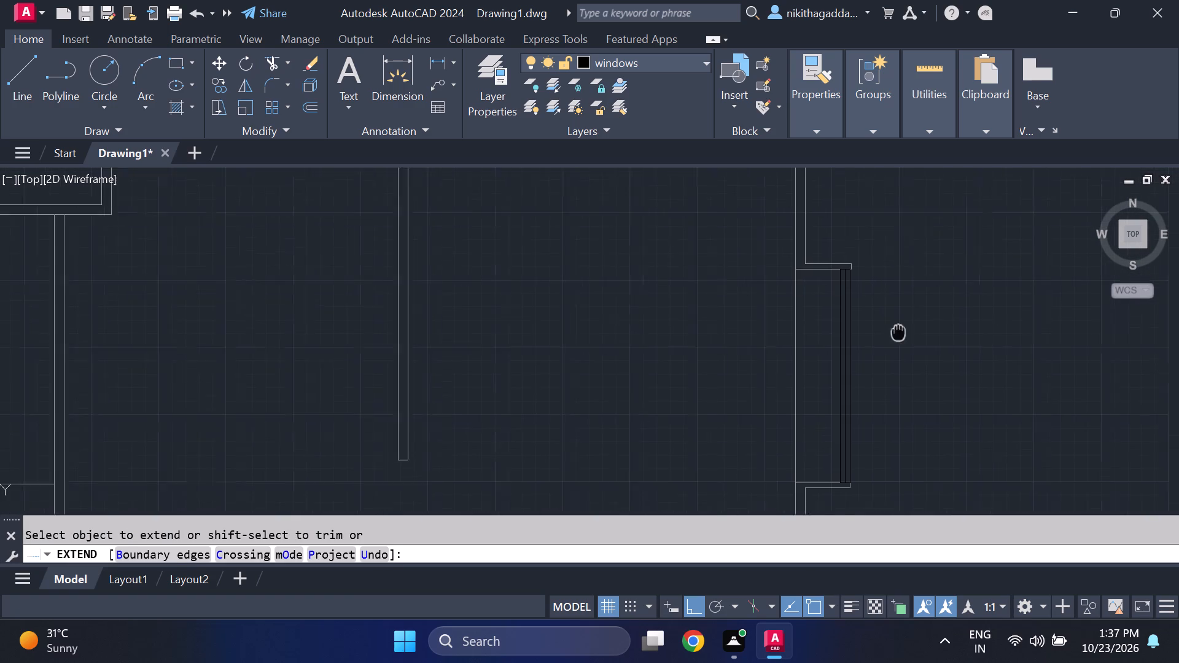
middle_drag(879, 317, 800, 265)
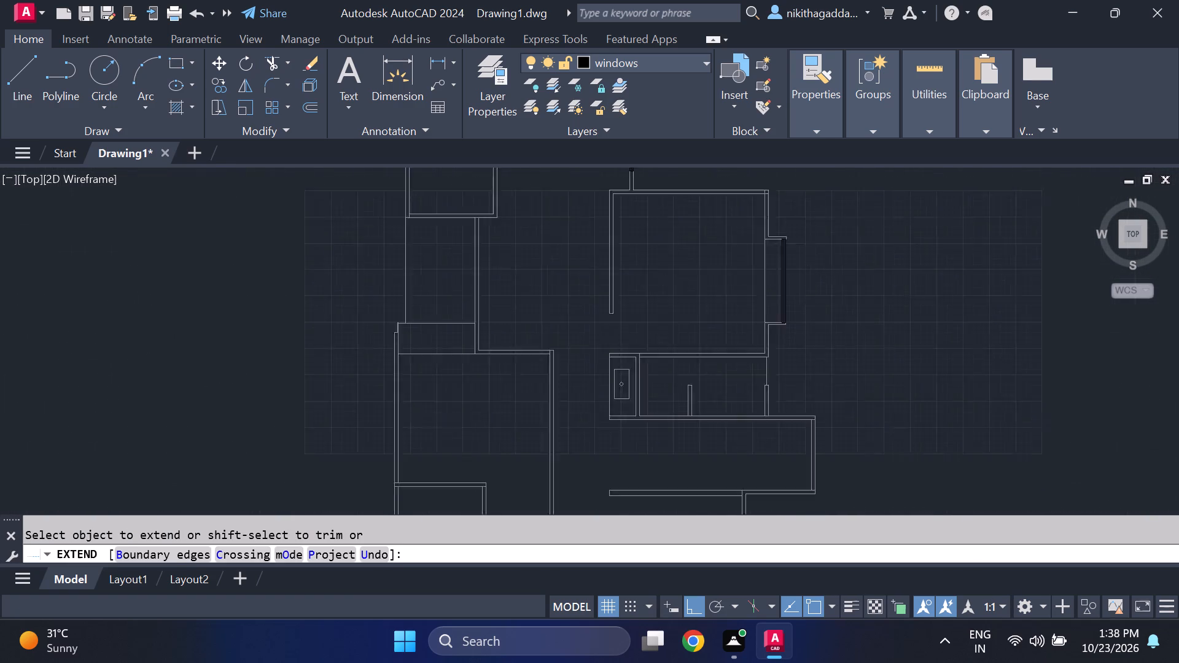
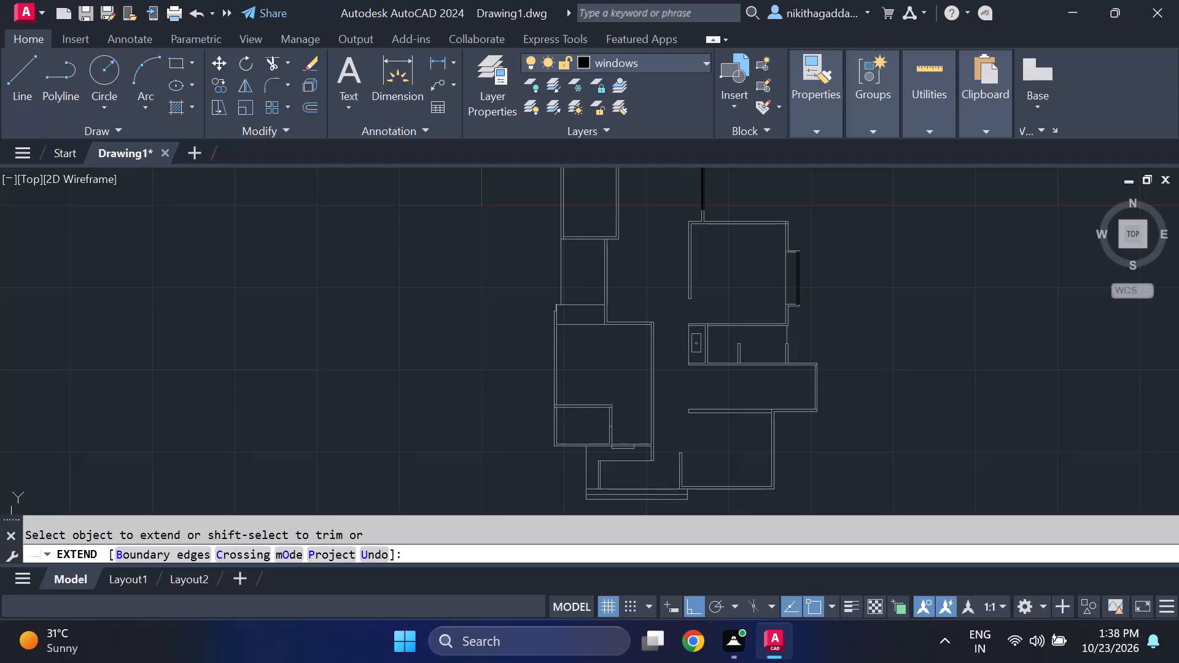
On the windows layer, draw a vertical line down the middle of the east wall of the projecting room below the wash area.
scroll(801, 297, up, 3)
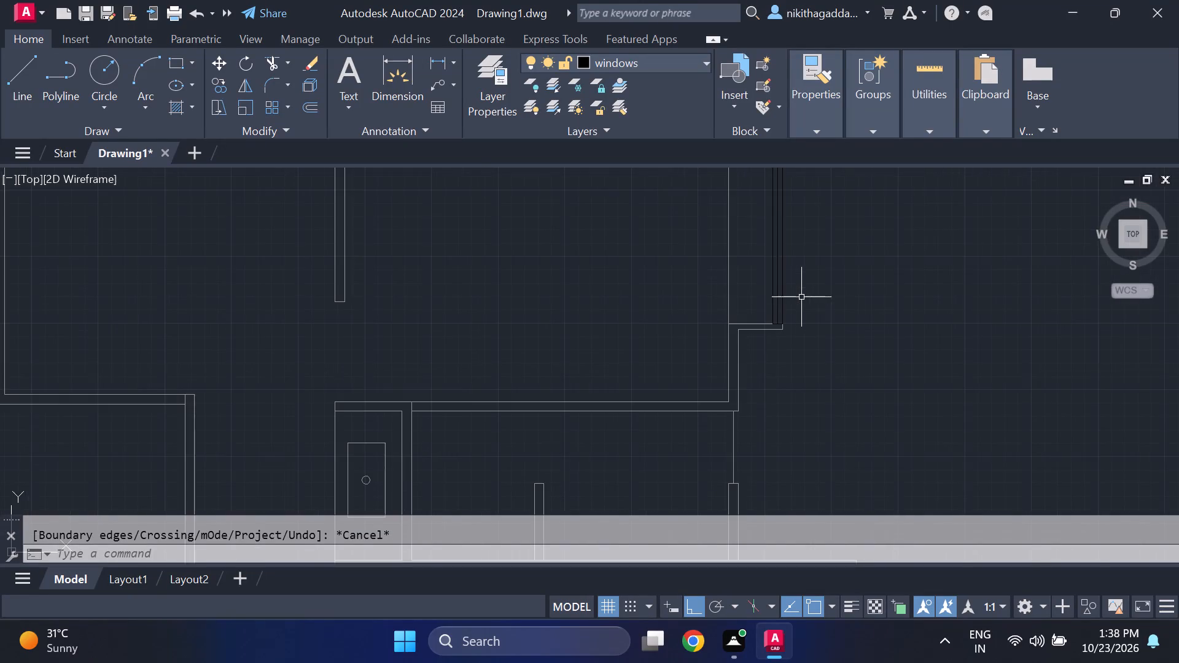
middle_drag(805, 298, 755, 374)
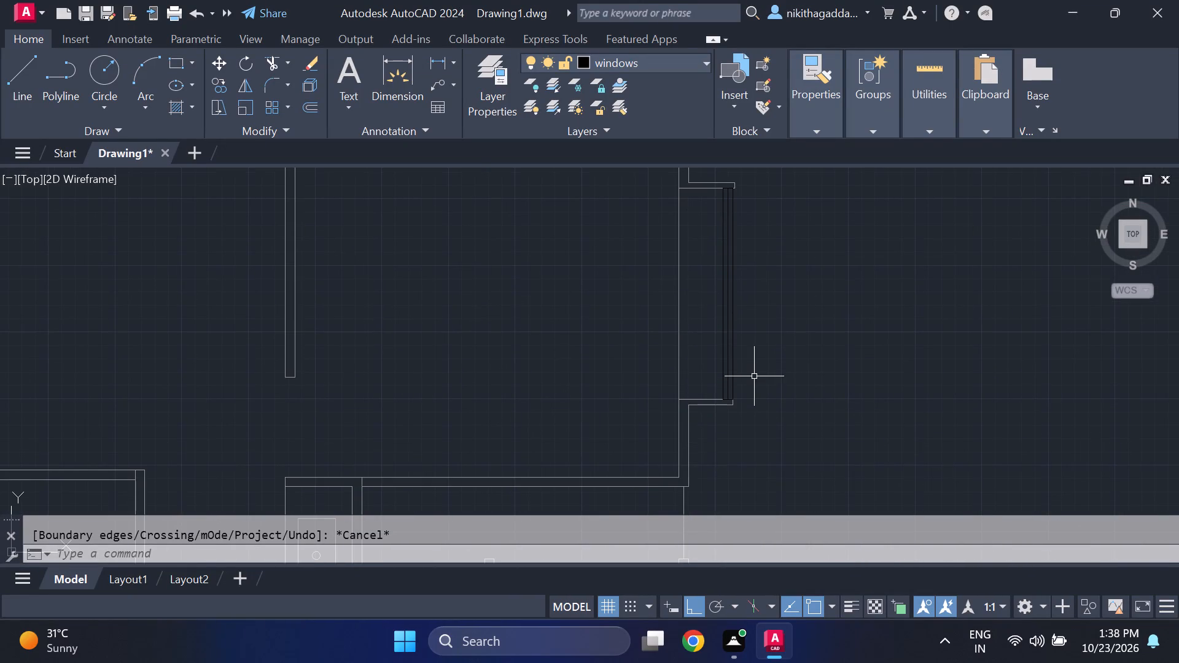
scroll(846, 339, down, 1)
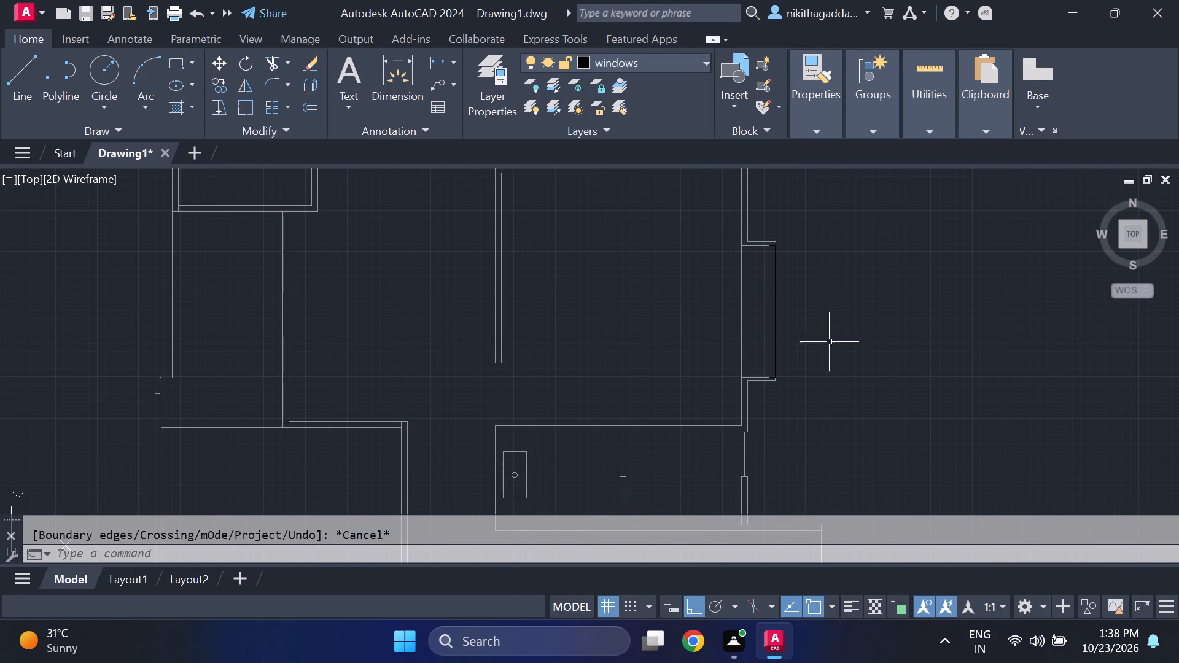
middle_drag(799, 338, 793, 358)
scroll(809, 341, down, 1)
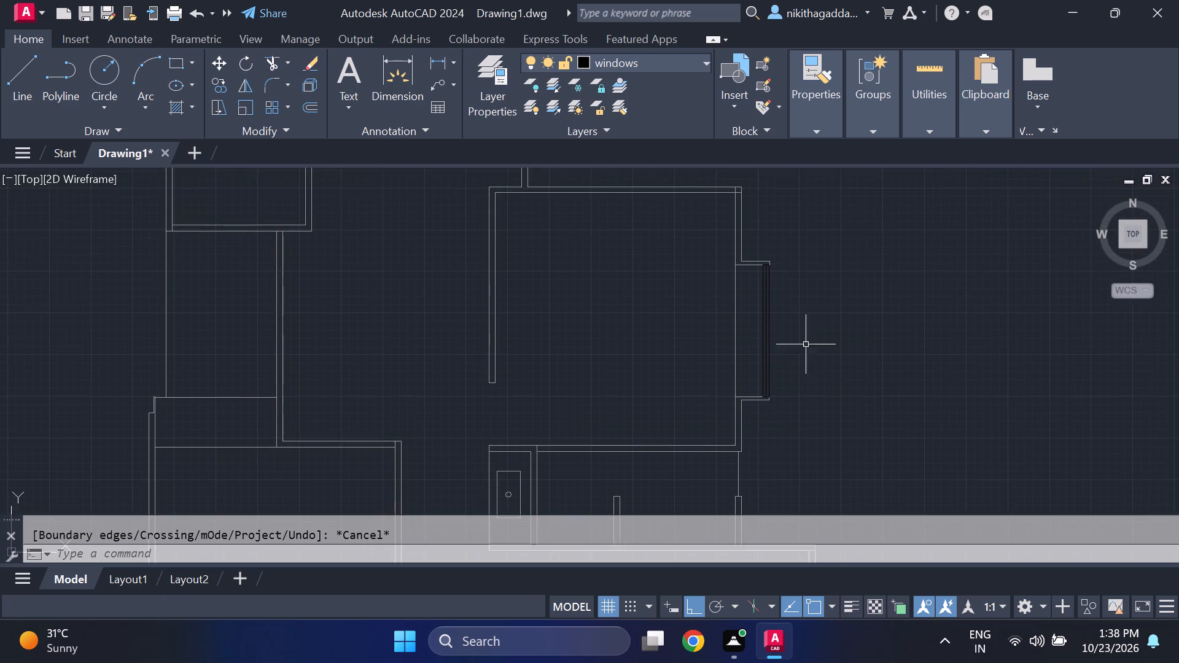
scroll(814, 336, down, 1)
middle_drag(833, 420, 803, 362)
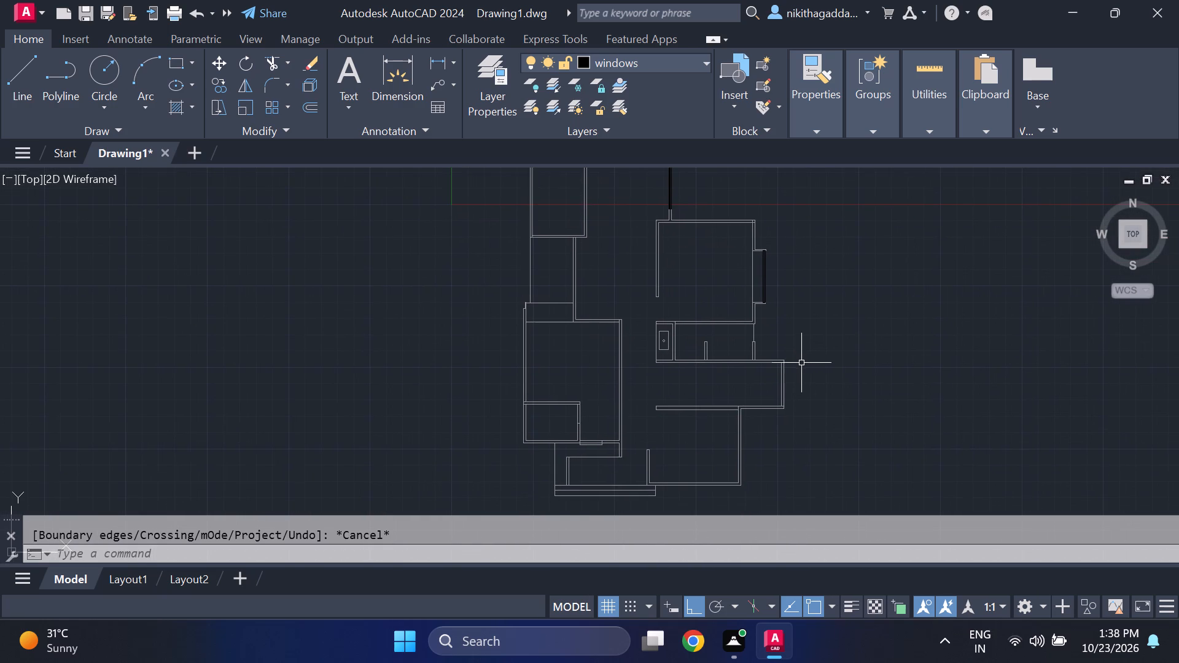
scroll(780, 375, up, 2)
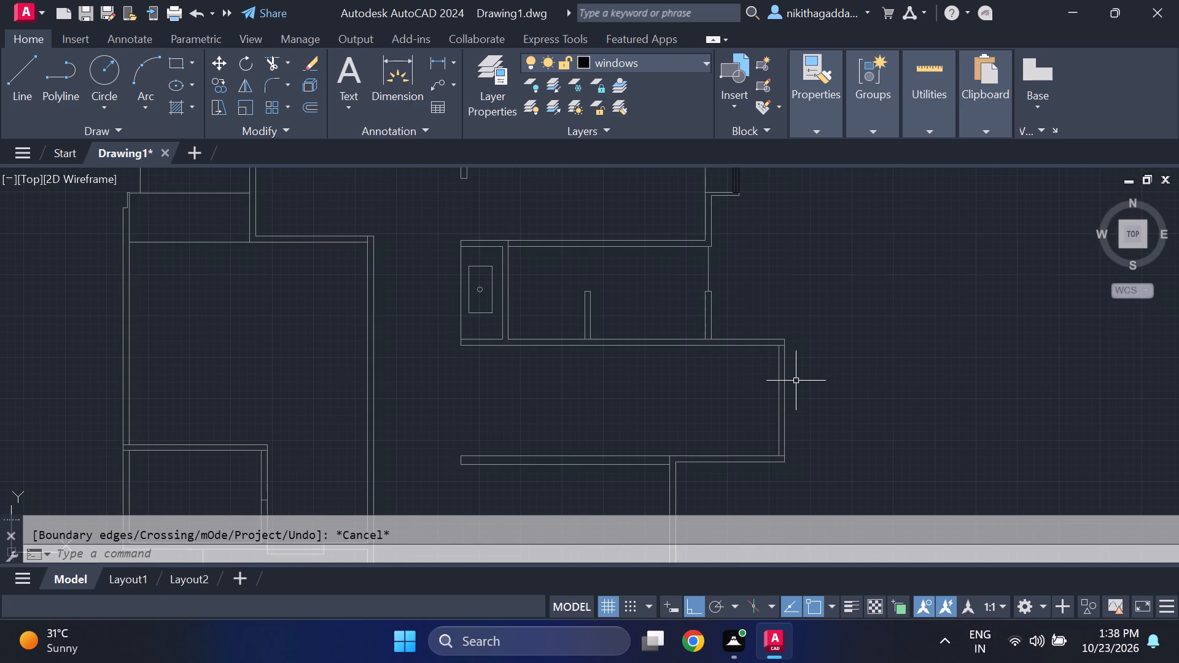
key(l)
key(Return)
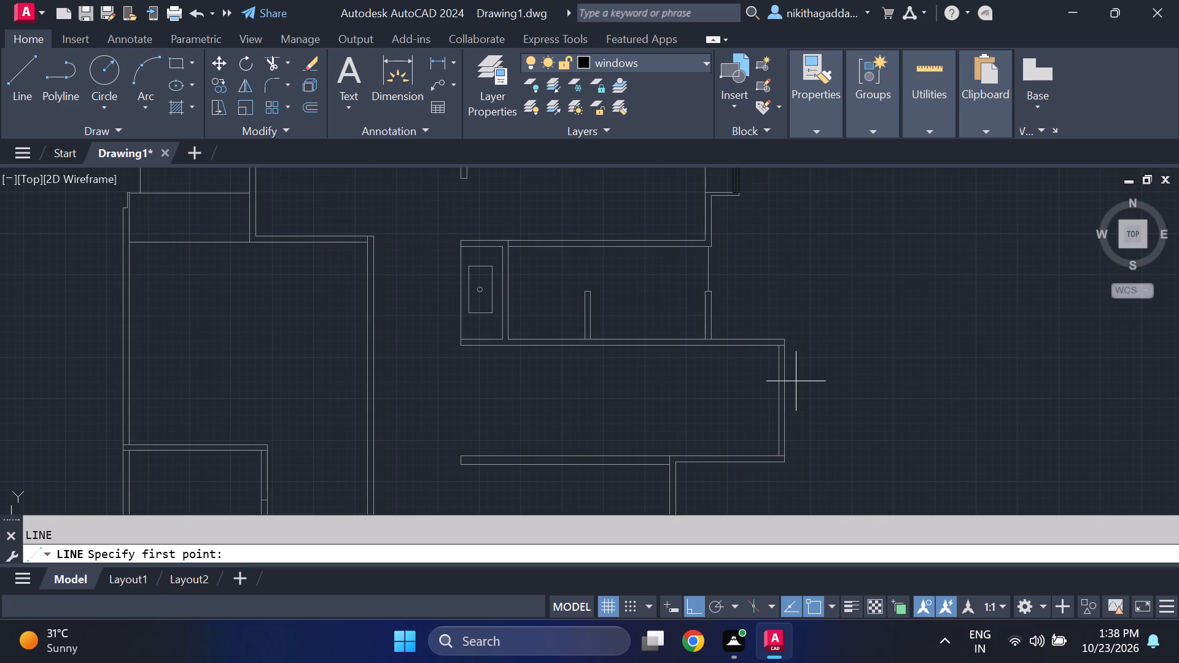
scroll(796, 381, up, 1)
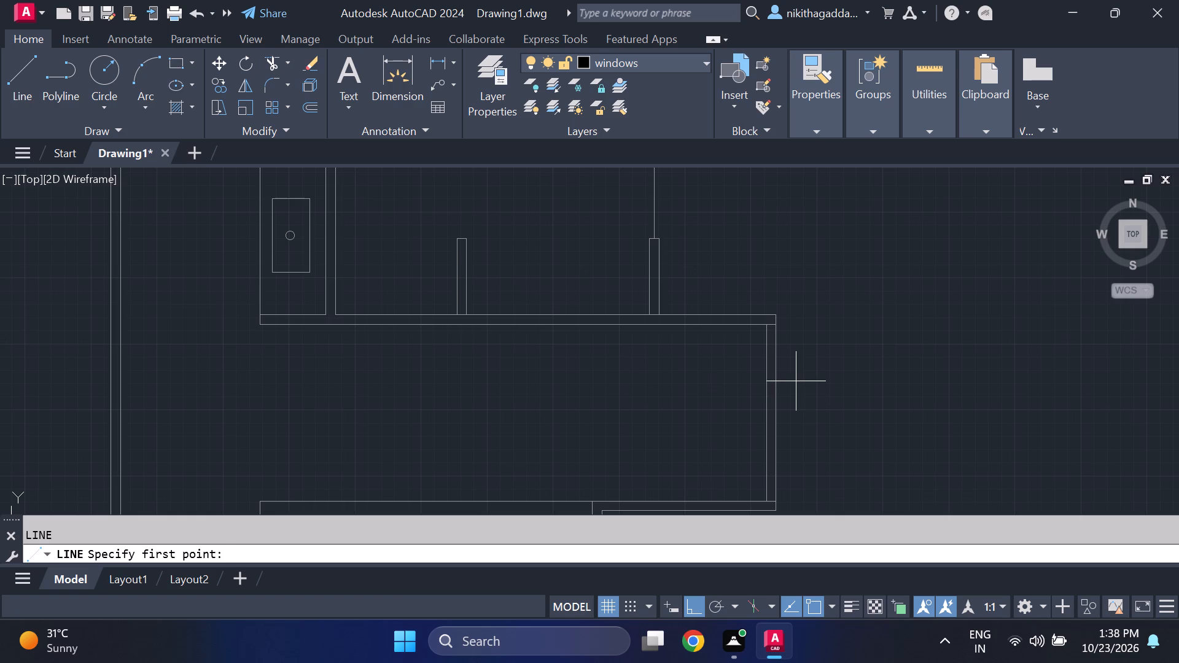
scroll(796, 381, up, 2)
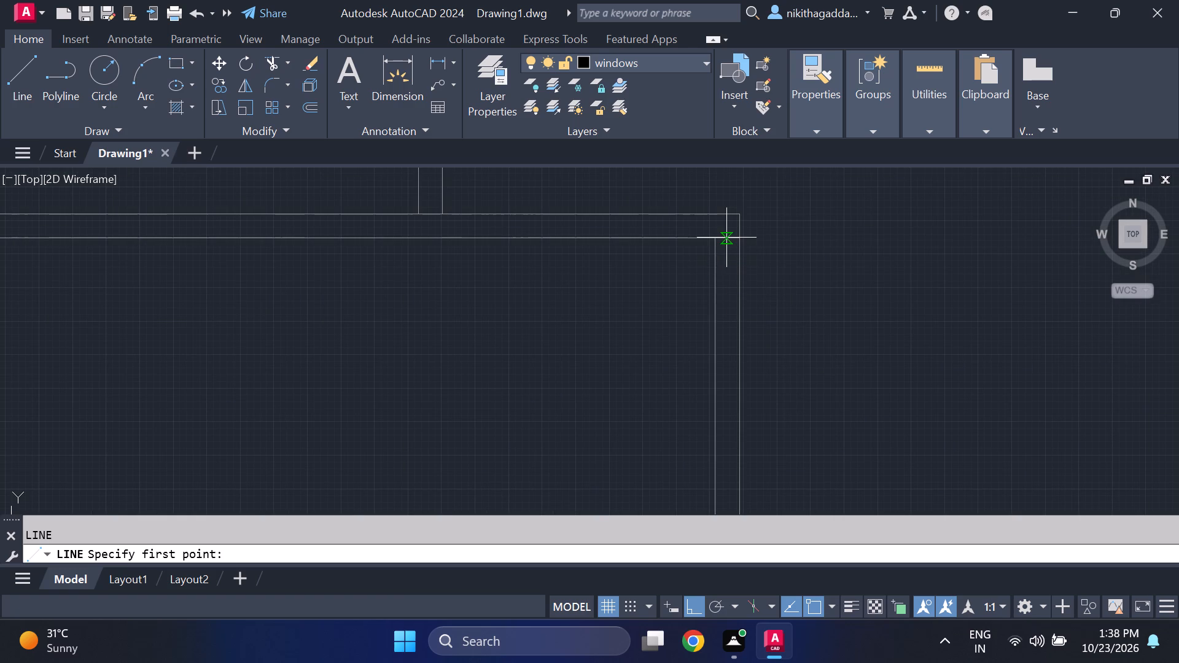
scroll(726, 238, up, 2)
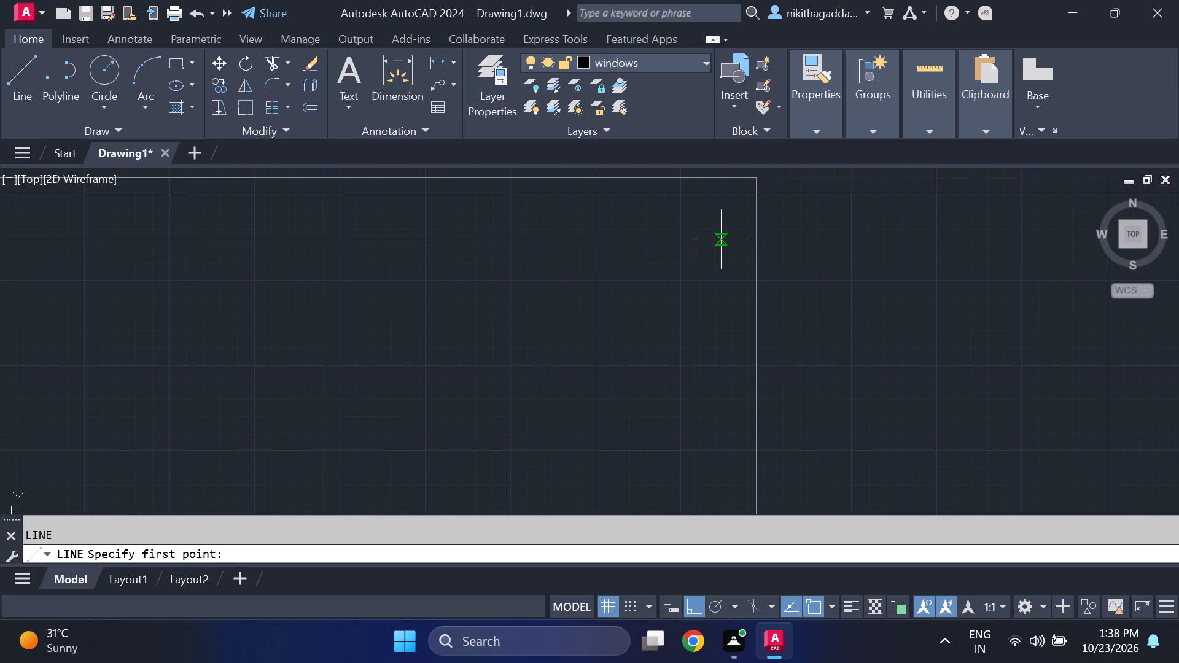
click(727, 241)
scroll(722, 370, down, 3)
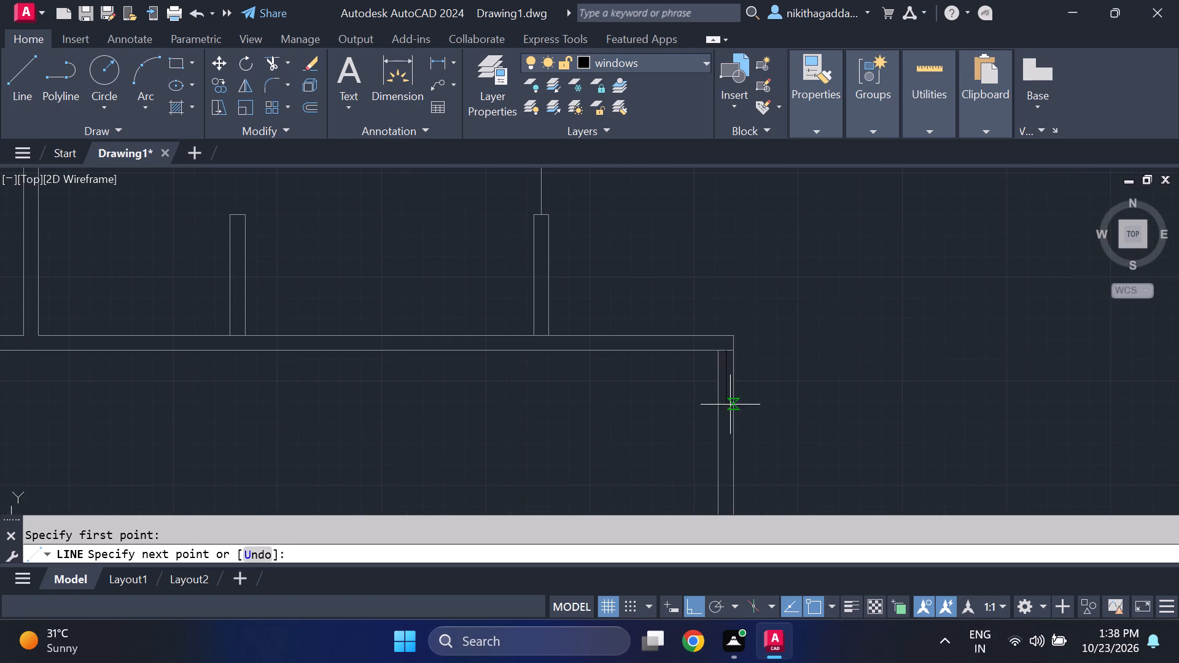
middle_drag(729, 493, 750, 261)
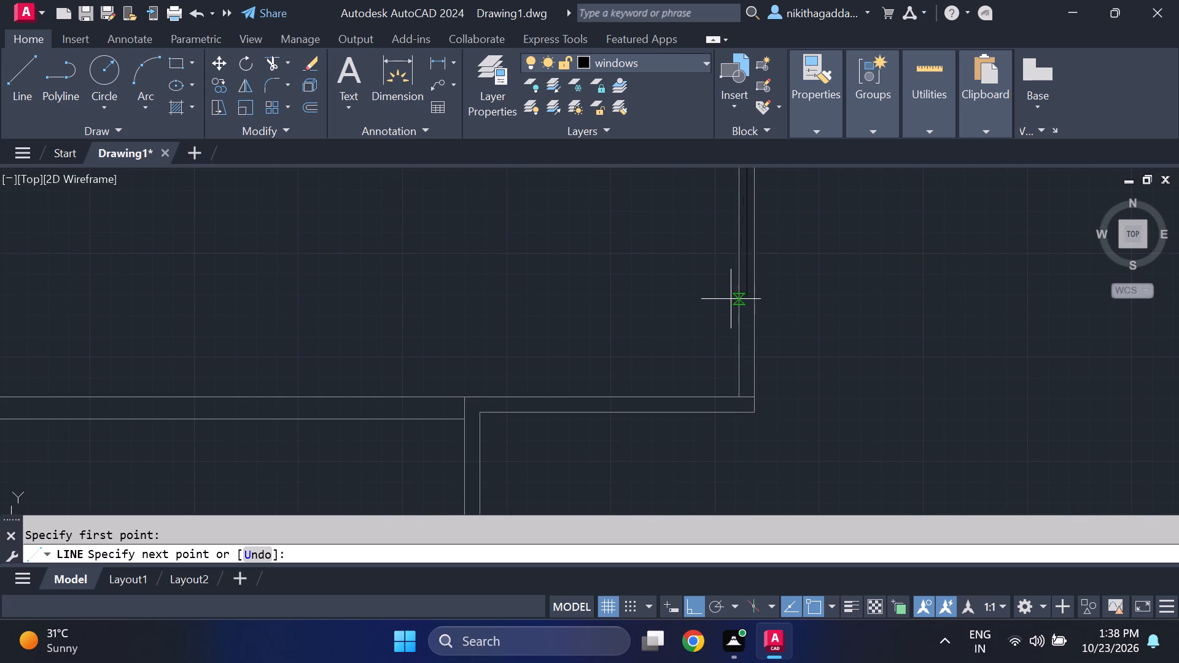
scroll(742, 405, up, 3)
click(749, 374)
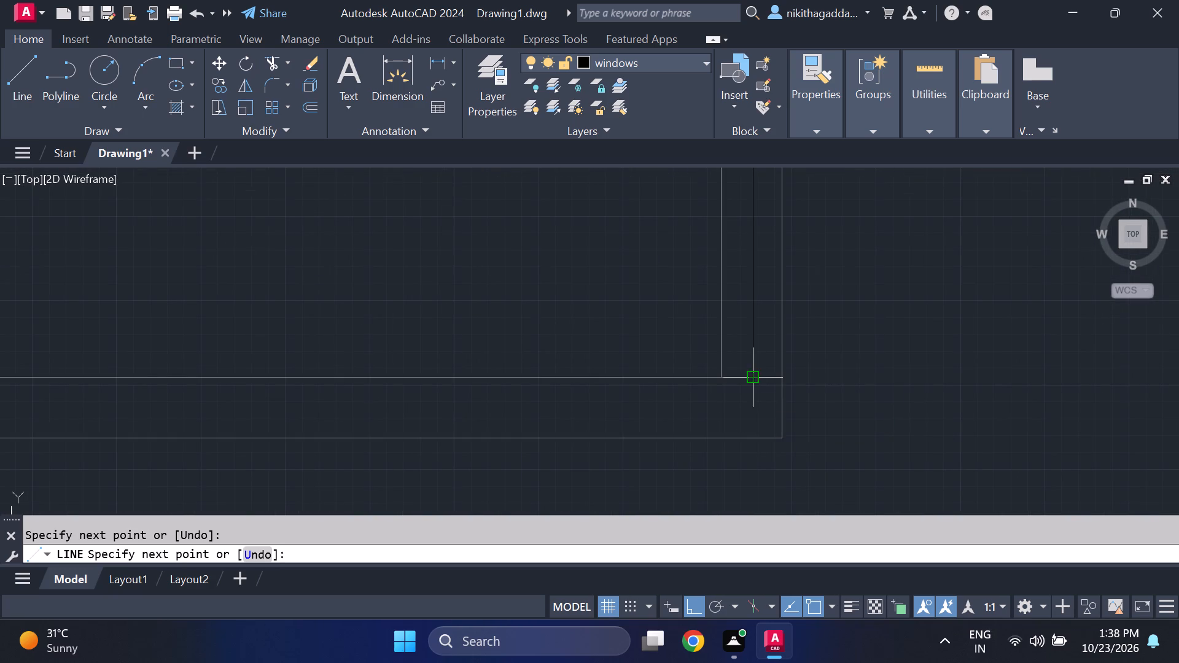
Continue the line slightly west along the lower wall edge and back up to the upper wall edge as a second window line.
click(740, 378)
middle_drag(745, 193, 737, 479)
scroll(760, 399, up, 1)
scroll(737, 480, down, 1)
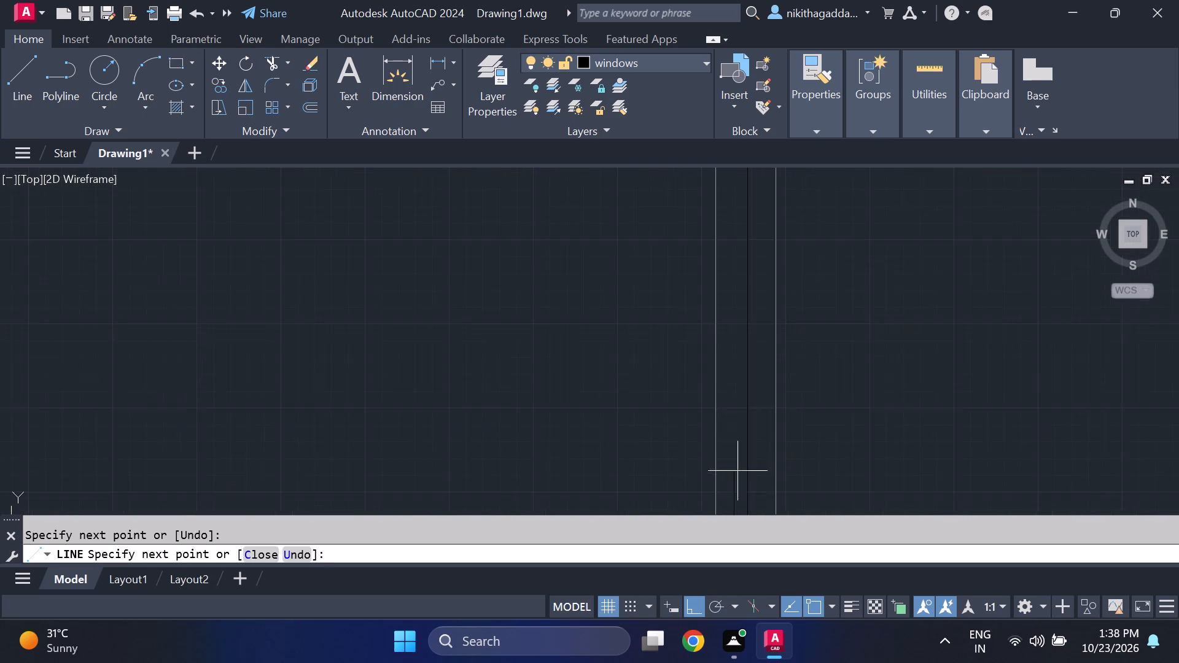
scroll(746, 440, down, 1)
middle_drag(707, 211, 738, 510)
middle_drag(800, 219, 780, 457)
scroll(751, 387, up, 3)
click(753, 434)
scroll(947, 346, down, 4)
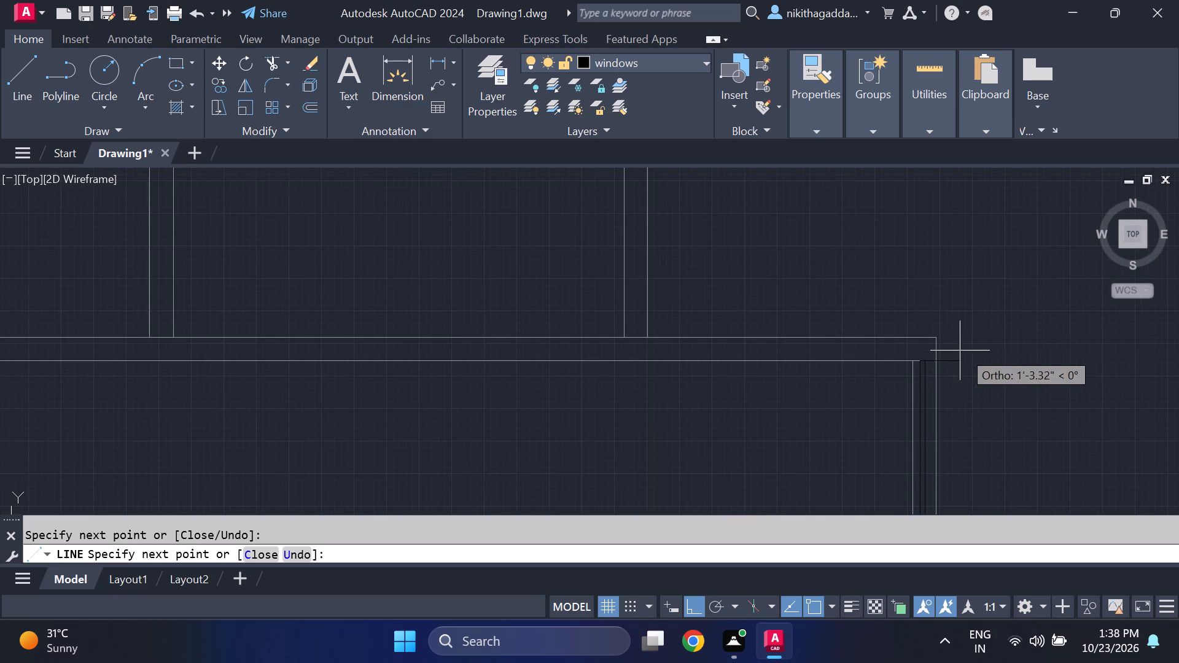
key(Return)
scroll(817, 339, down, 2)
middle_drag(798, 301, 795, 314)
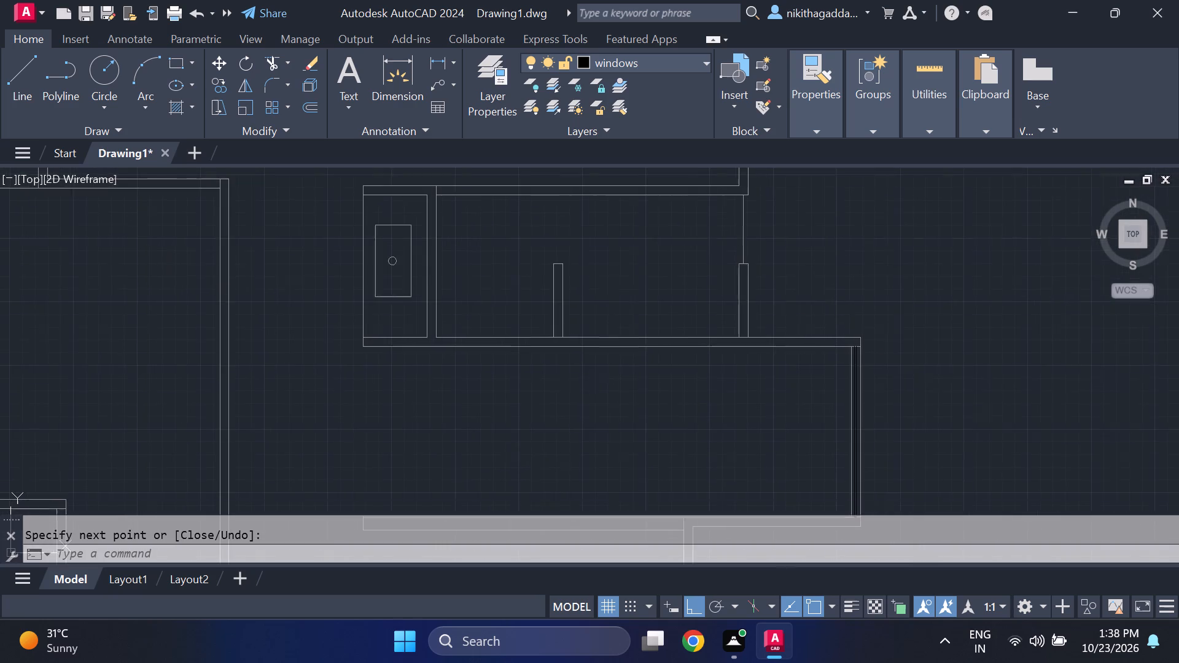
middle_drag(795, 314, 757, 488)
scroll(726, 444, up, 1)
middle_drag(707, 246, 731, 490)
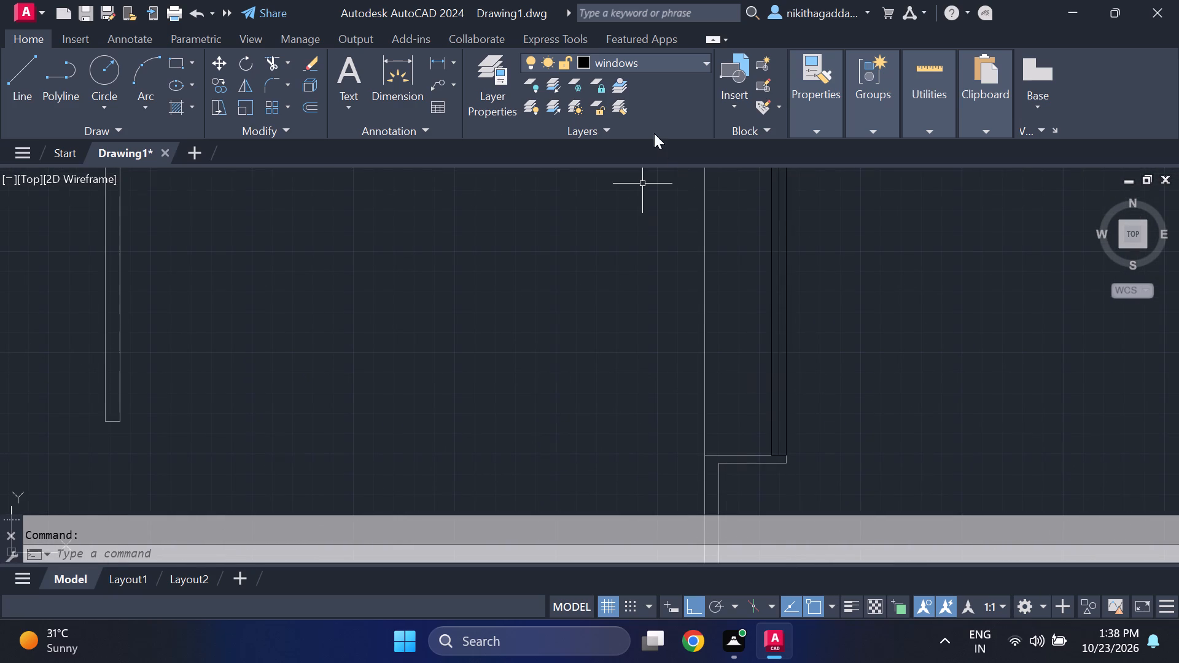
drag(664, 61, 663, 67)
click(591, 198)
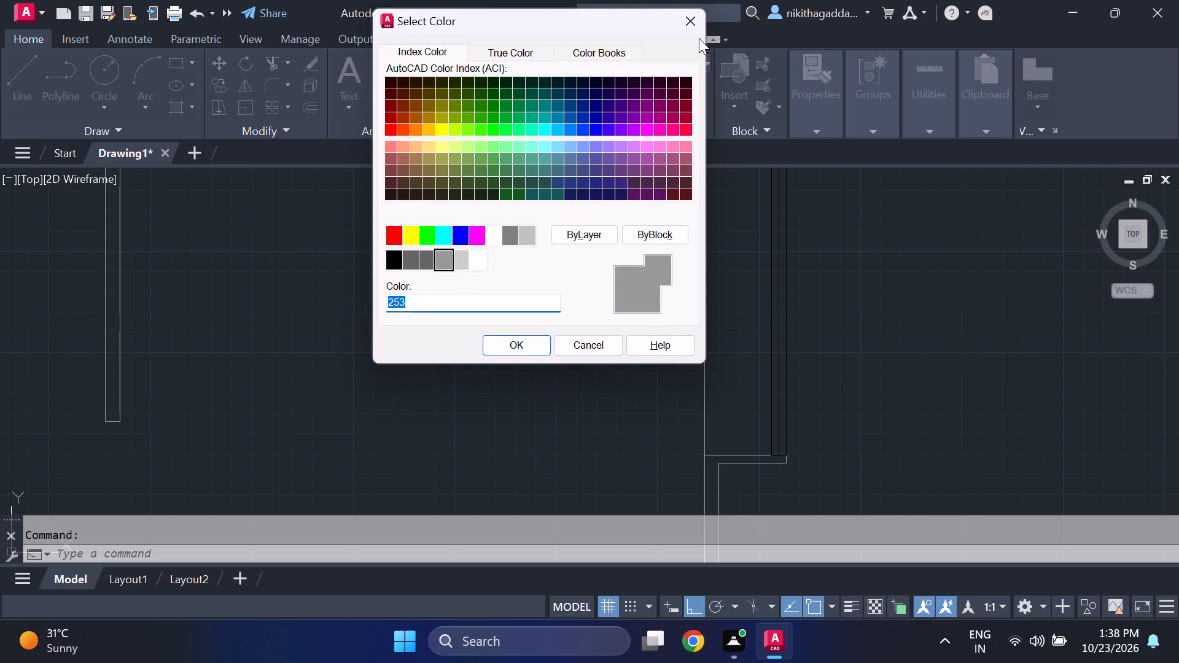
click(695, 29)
On the walls layer, draw a vertical line over the inner edge of the east bay window, from its lower to its upper wall.
click(683, 64)
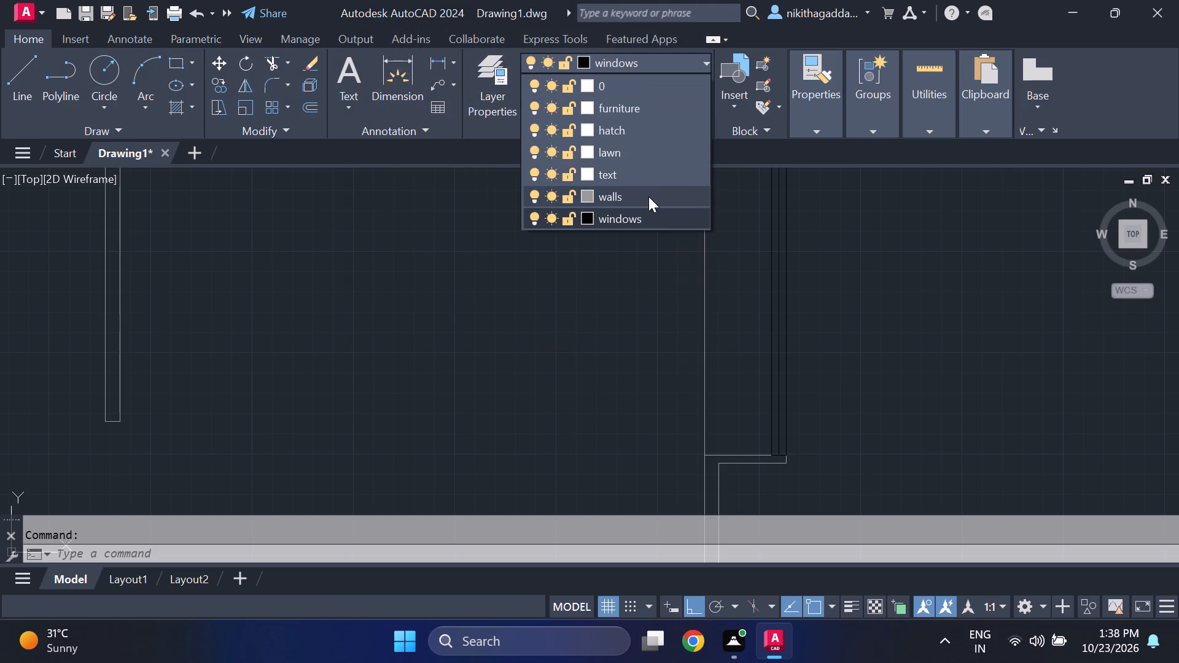
click(648, 196)
key(l)
key(Return)
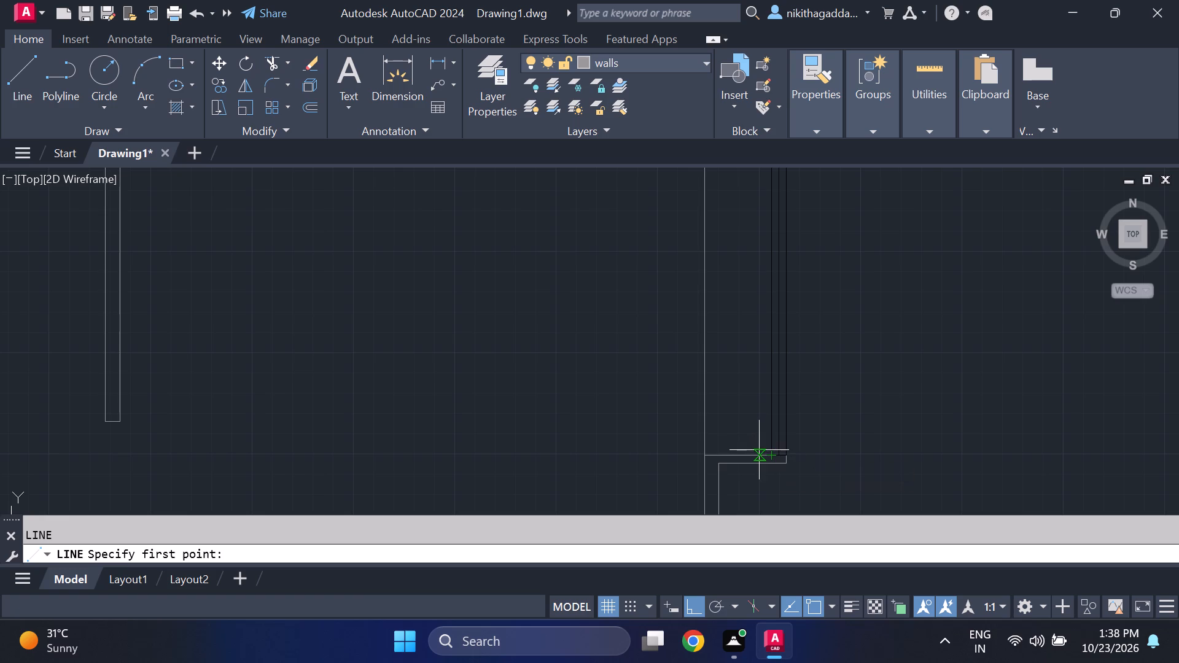
scroll(759, 451, up, 2)
drag(788, 460, 790, 447)
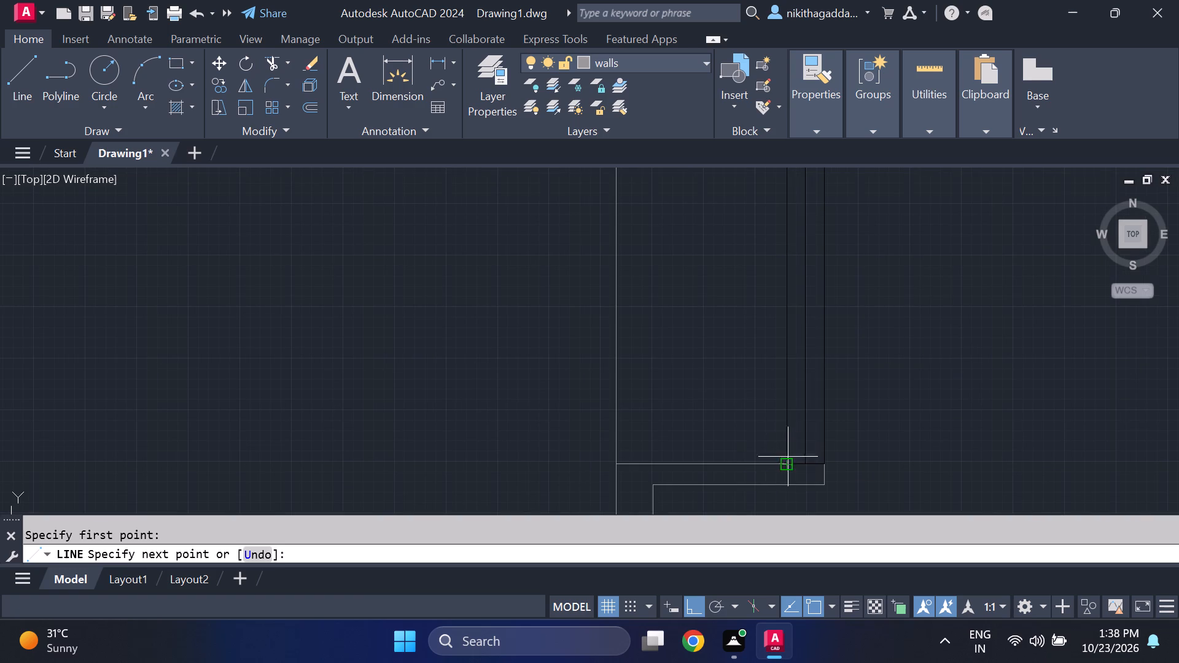
drag(790, 447, 788, 454)
middle_drag(785, 176, 741, 368)
scroll(742, 368, down, 3)
scroll(747, 237, up, 3)
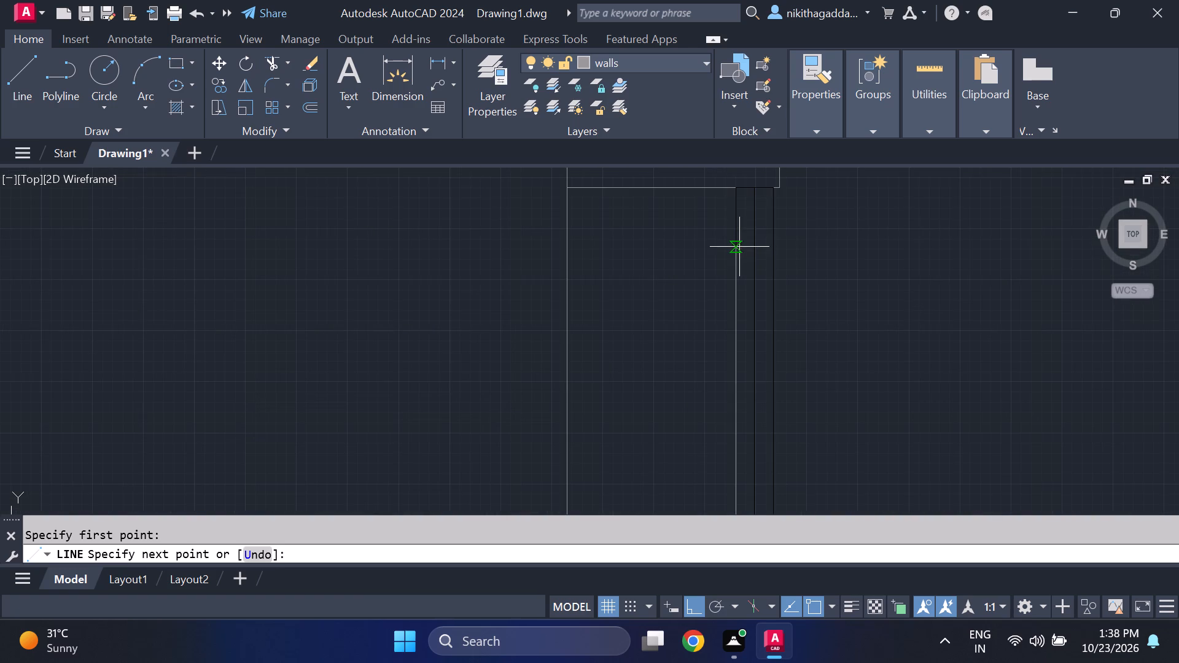
click(735, 185)
key(Return)
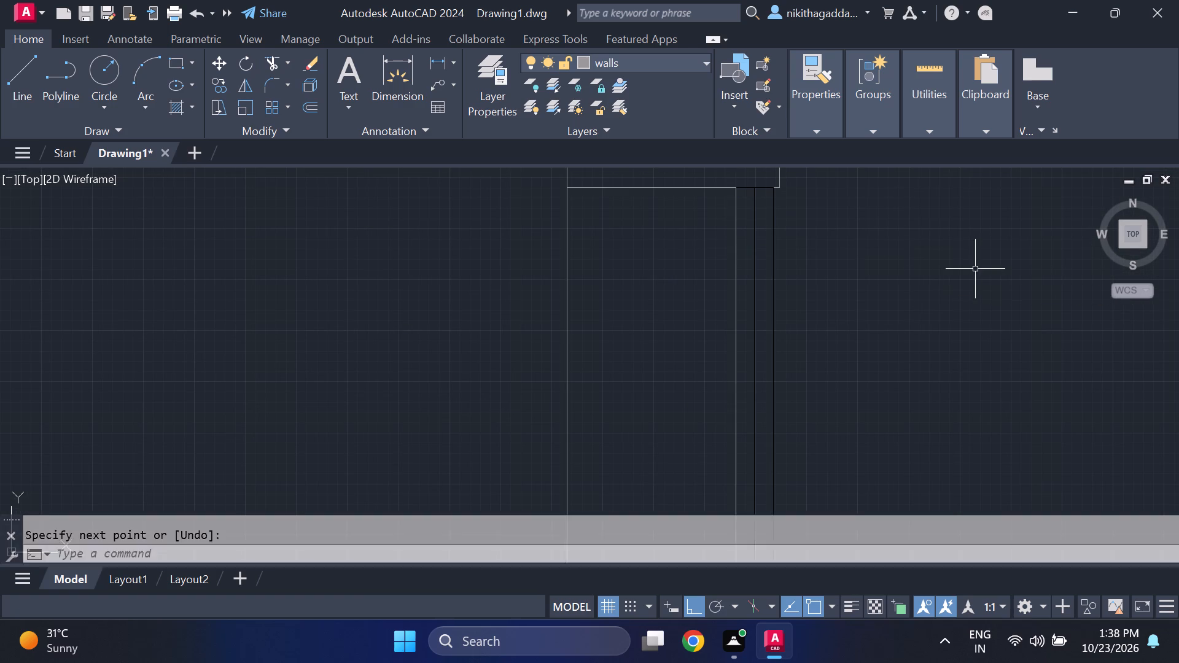
Trace the bay window's upper edge, outer edge and lower edge with connected lines on the walls layer, ending at the inner edge.
key(Return)
middle_drag(925, 257, 917, 330)
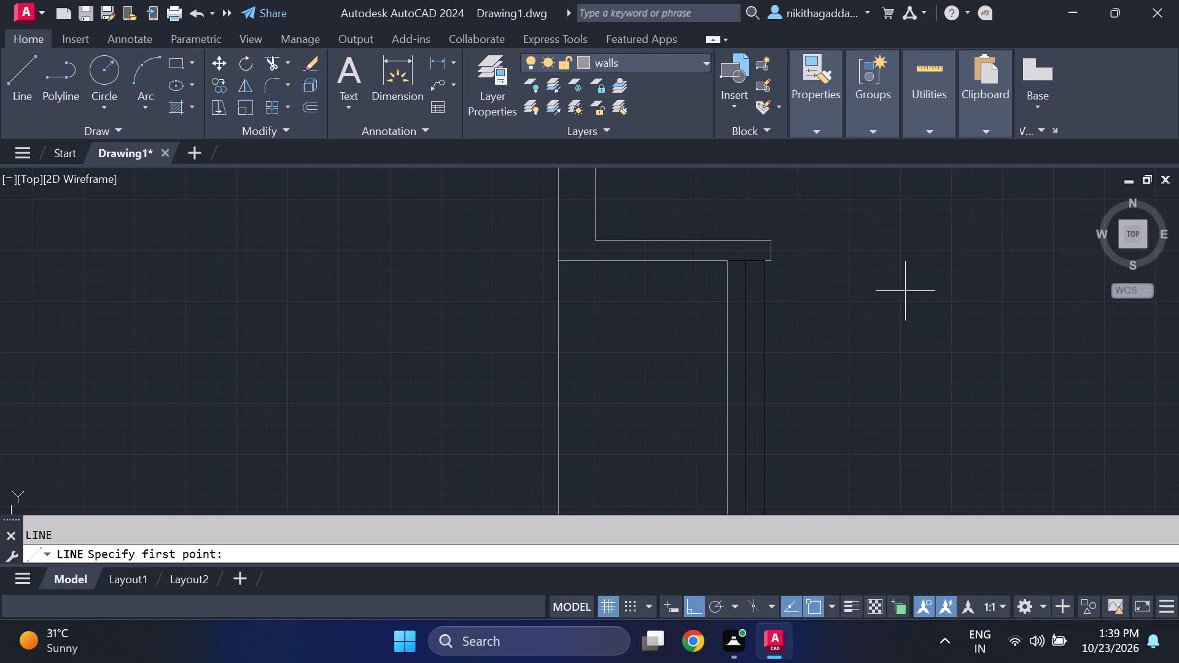
click(729, 263)
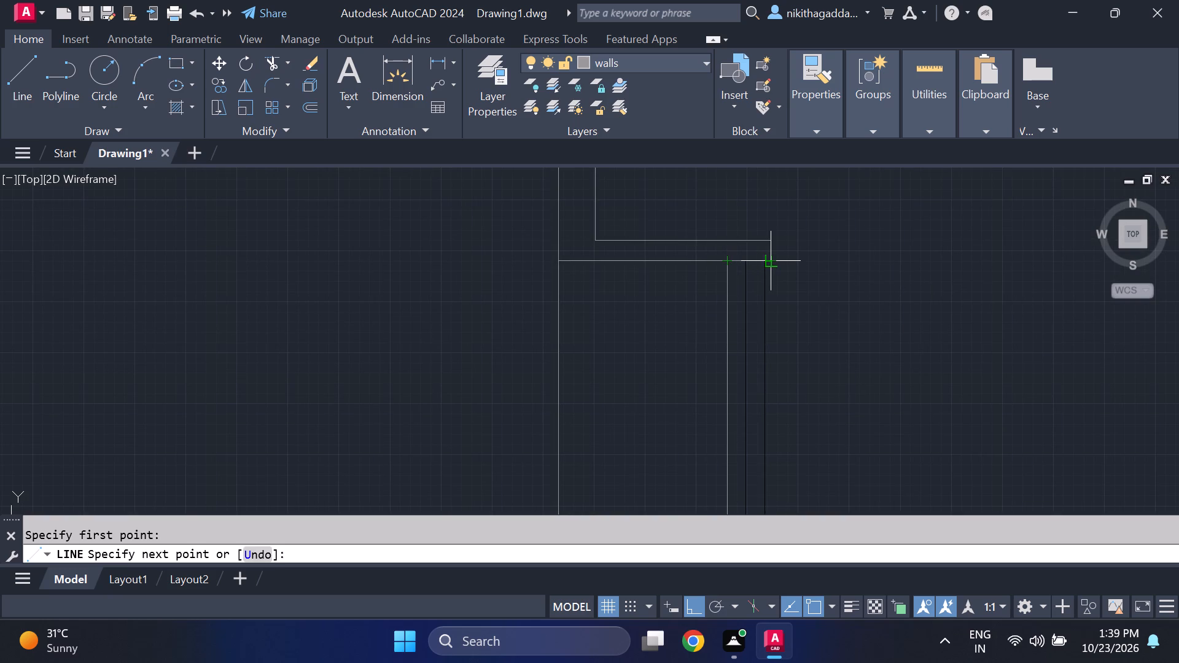
click(763, 264)
middle_drag(773, 440, 774, 367)
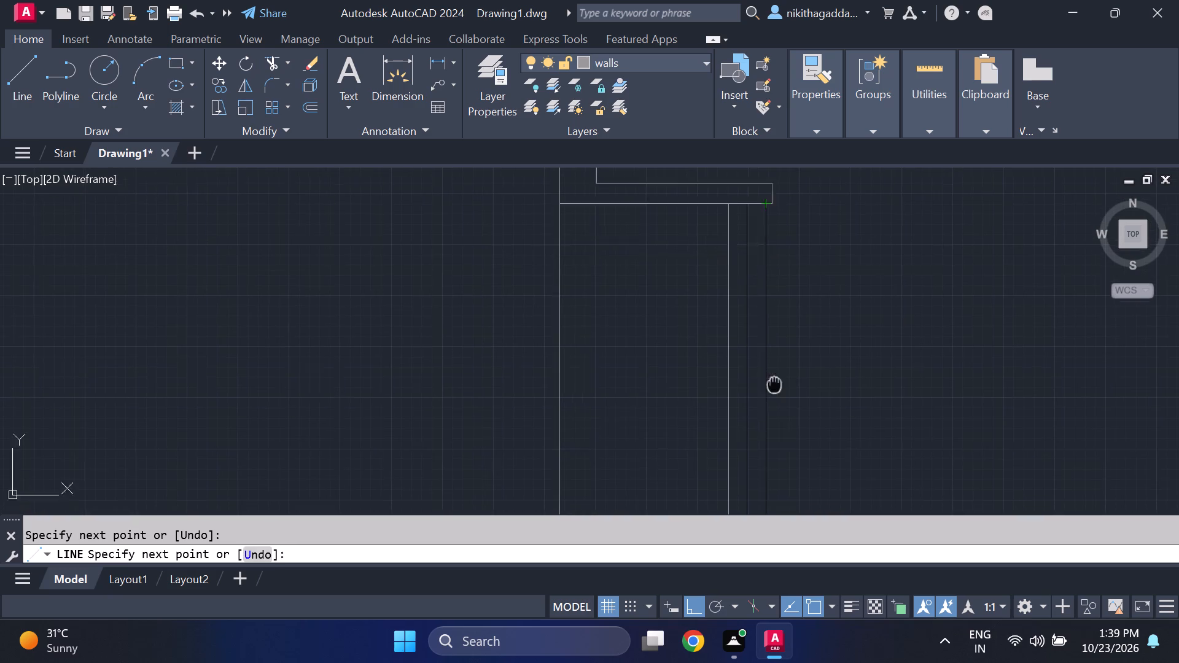
middle_drag(774, 367, 774, 325)
scroll(798, 207, down, 2)
scroll(796, 486, up, 3)
middle_drag(774, 476, 771, 416)
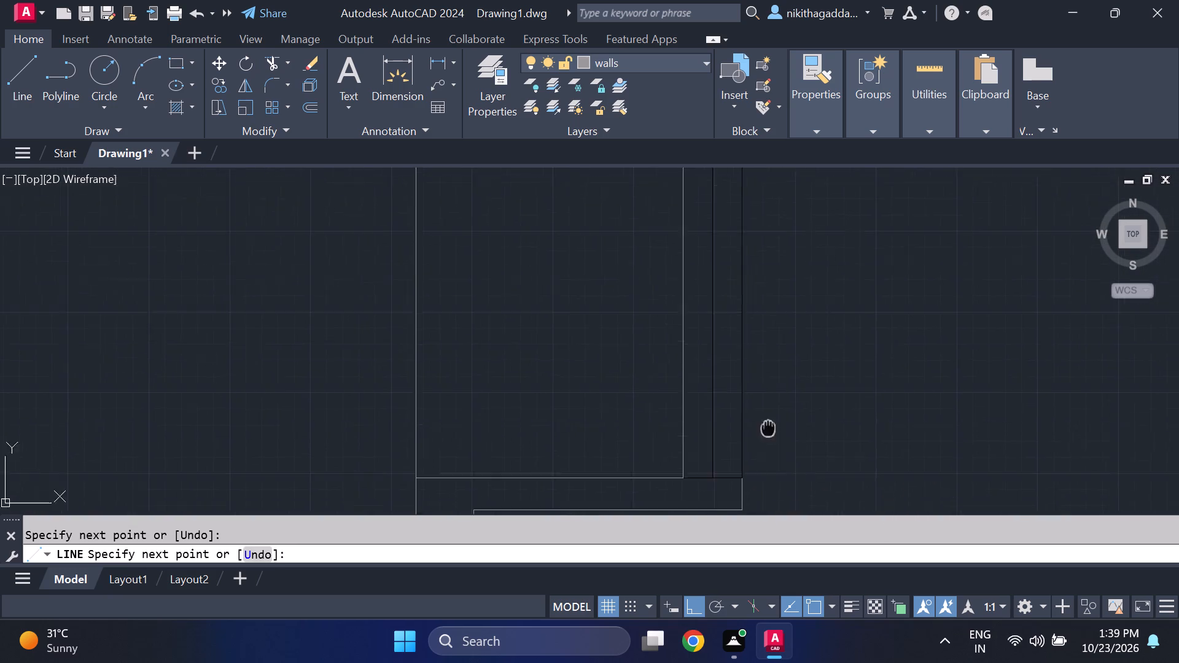
middle_drag(771, 416, 821, 227)
scroll(789, 260, up, 2)
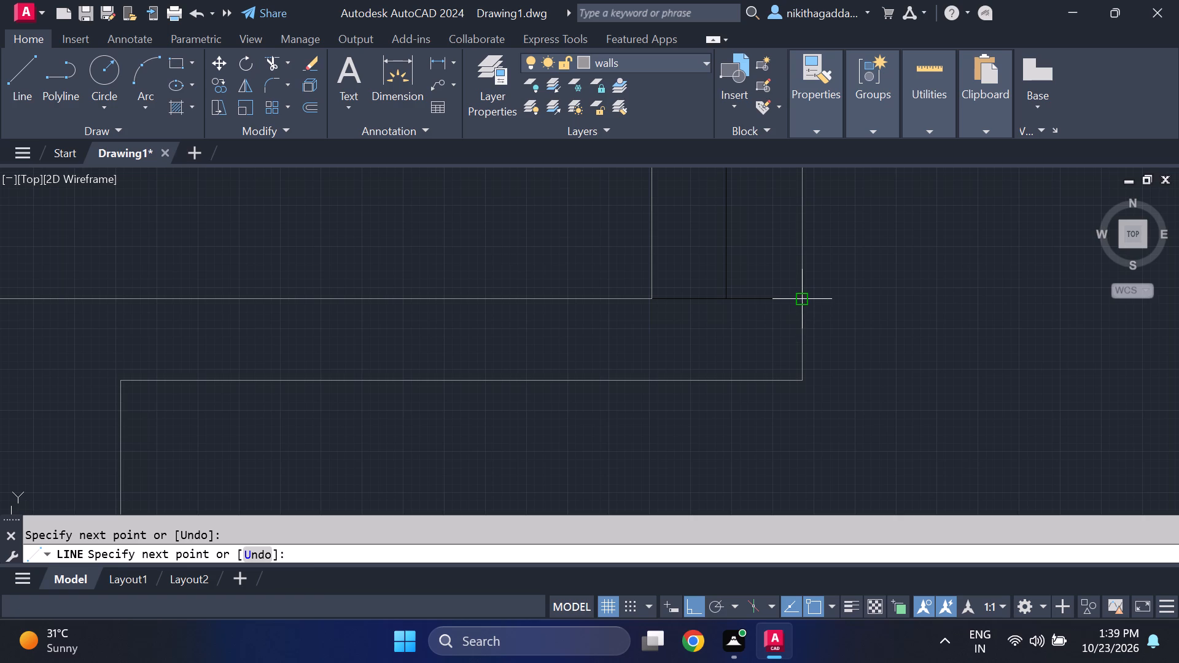
click(807, 302)
click(651, 298)
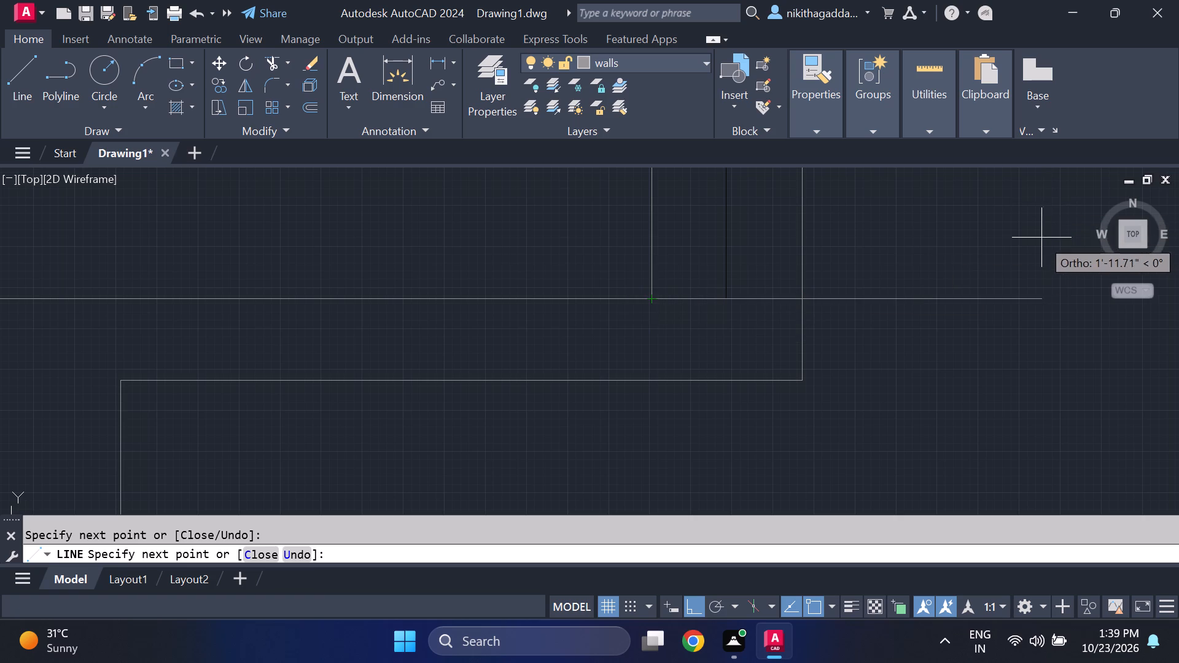
scroll(1033, 240, down, 4)
key(Escape)
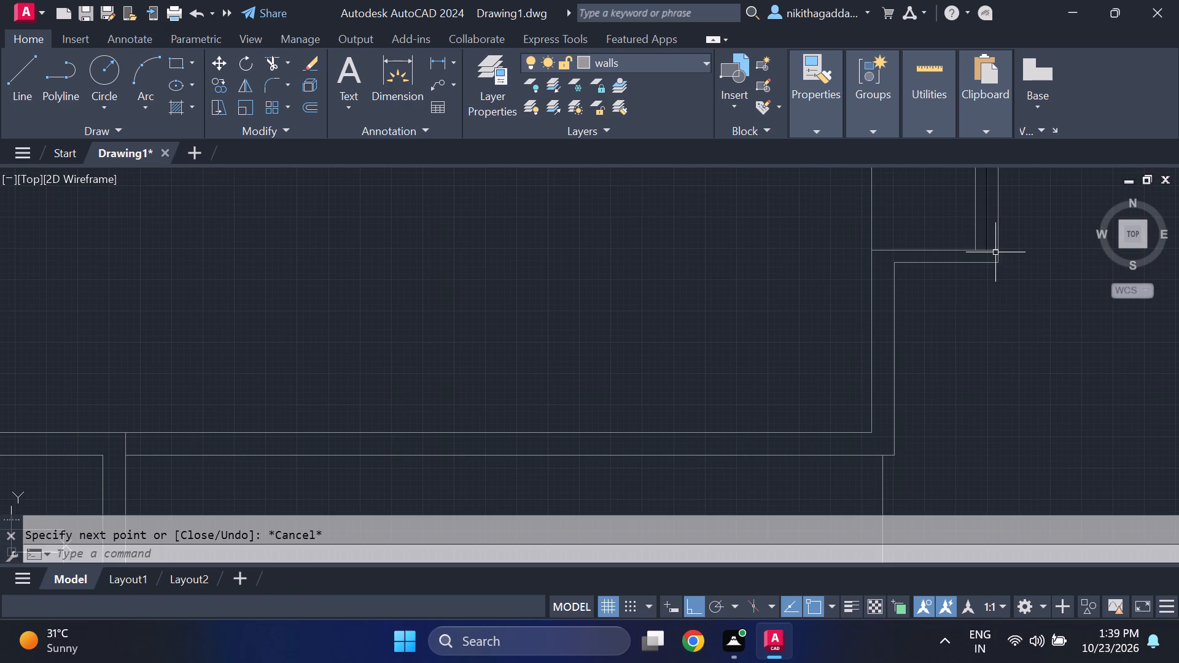
On the windows layer, draw a second vertical glazing line in the east bay window, just east of the first, from upper to lower wall.
scroll(954, 223, down, 2)
scroll(956, 227, up, 1)
middle_drag(956, 227, 865, 456)
scroll(864, 459, down, 2)
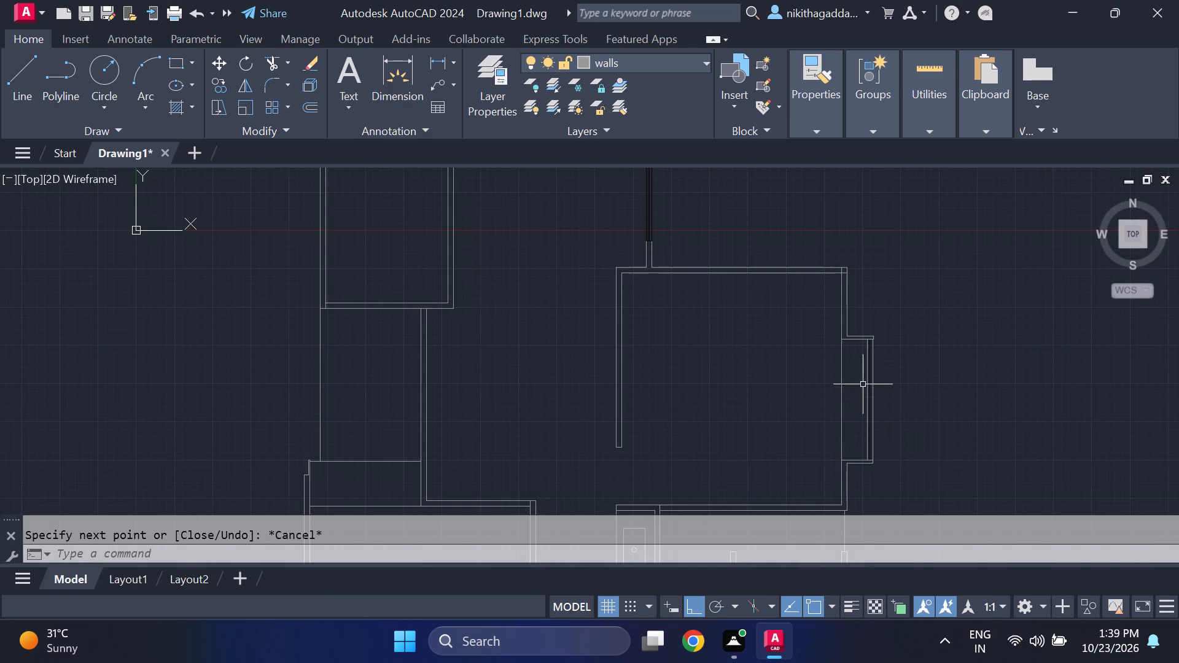
scroll(874, 344, up, 3)
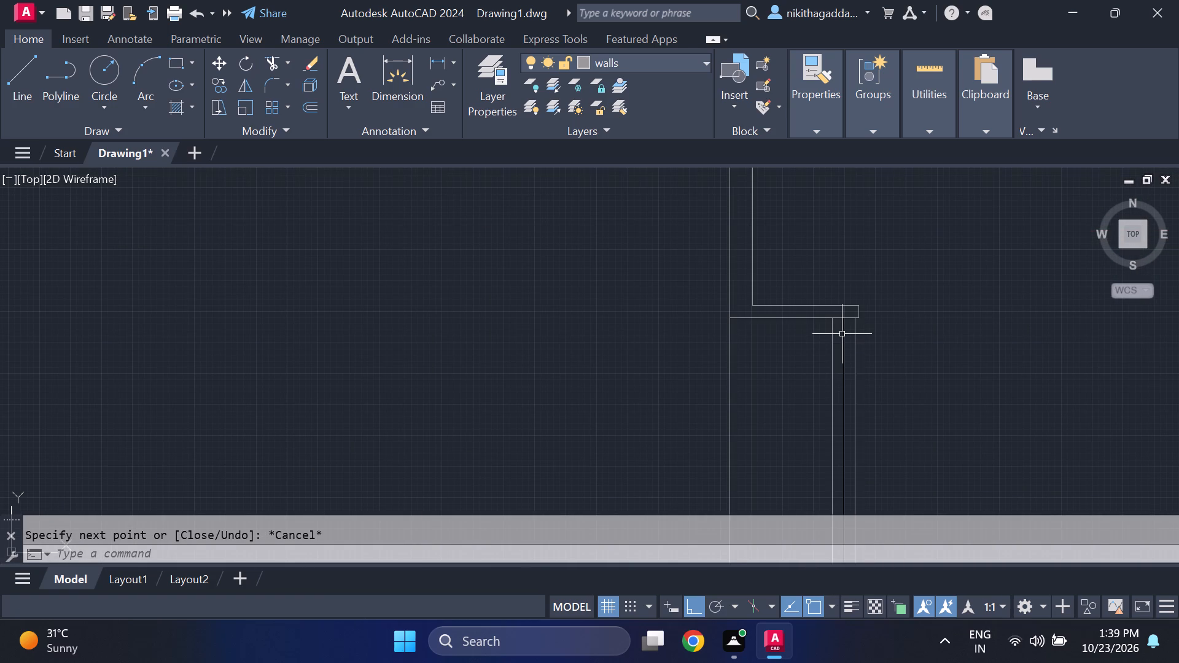
click(700, 64)
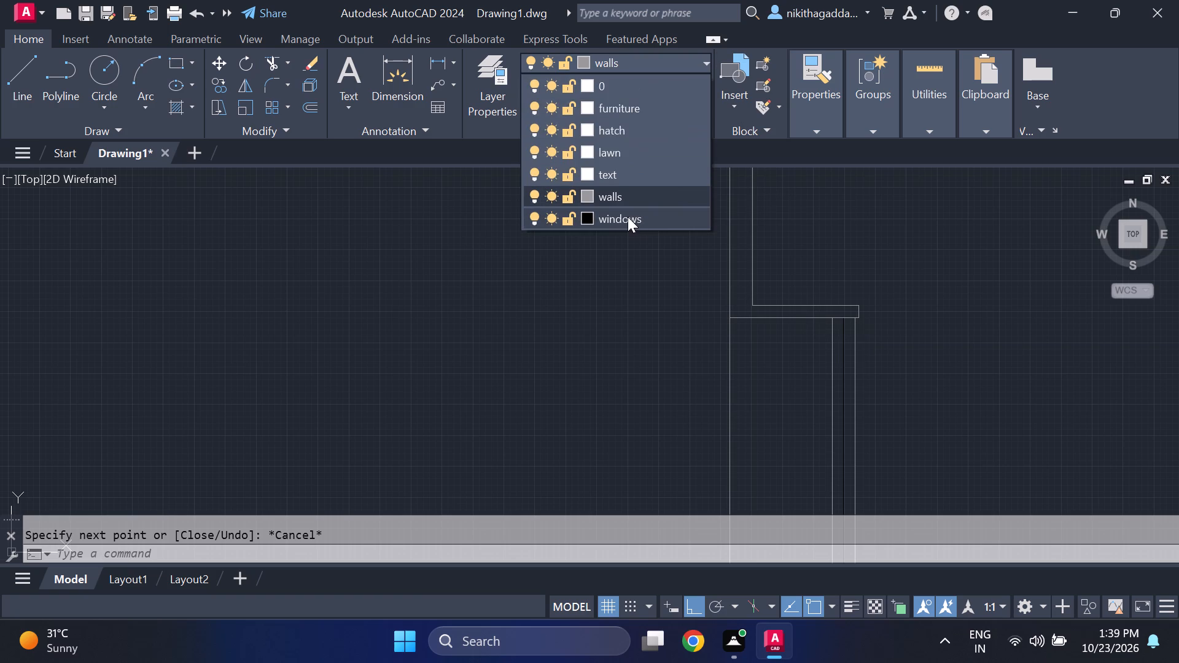
click(628, 217)
key(l)
key(Return)
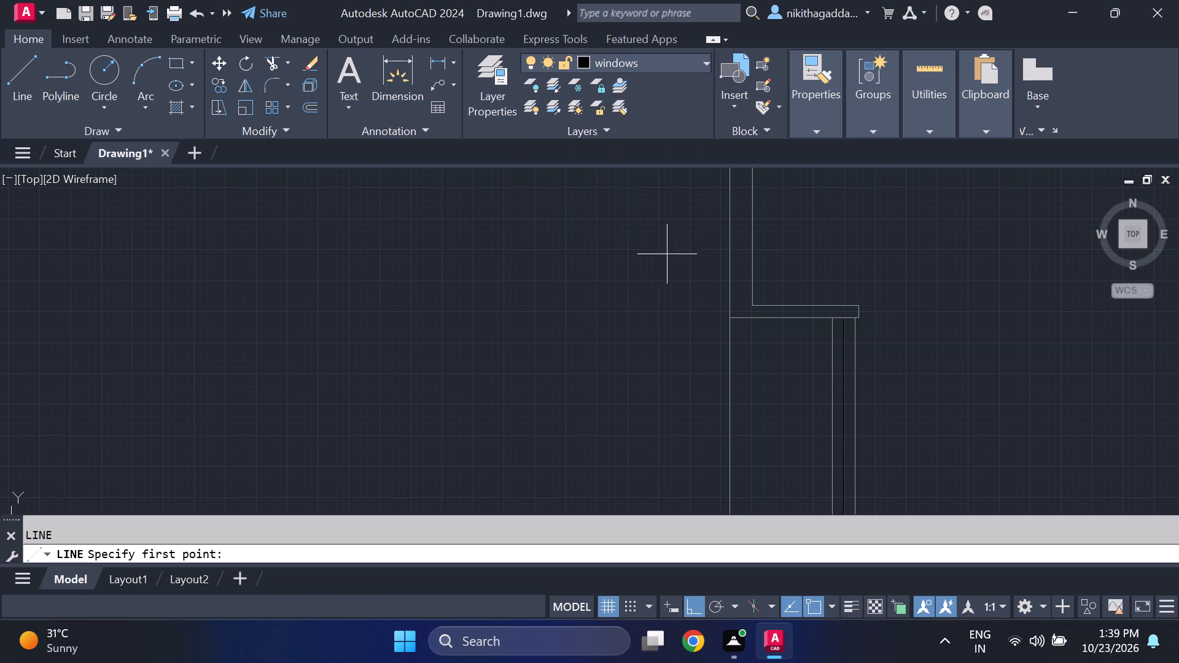
scroll(793, 322, up, 3)
middle_drag(1009, 360, 876, 359)
scroll(866, 327, up, 2)
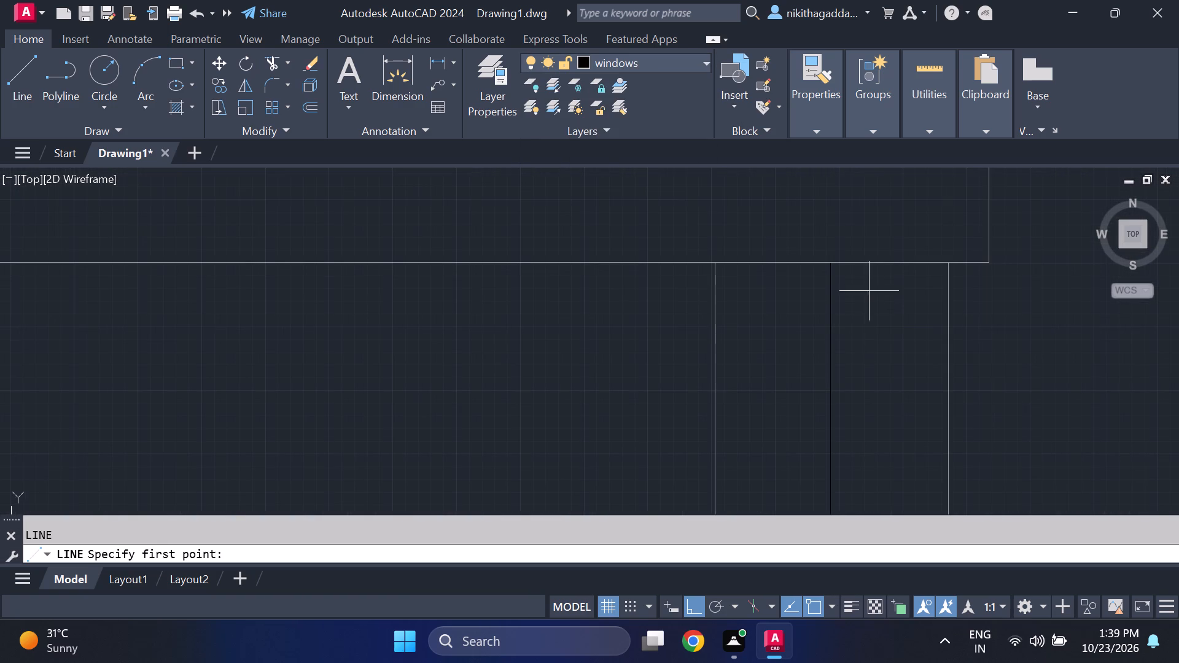
click(861, 262)
scroll(905, 374, down, 4)
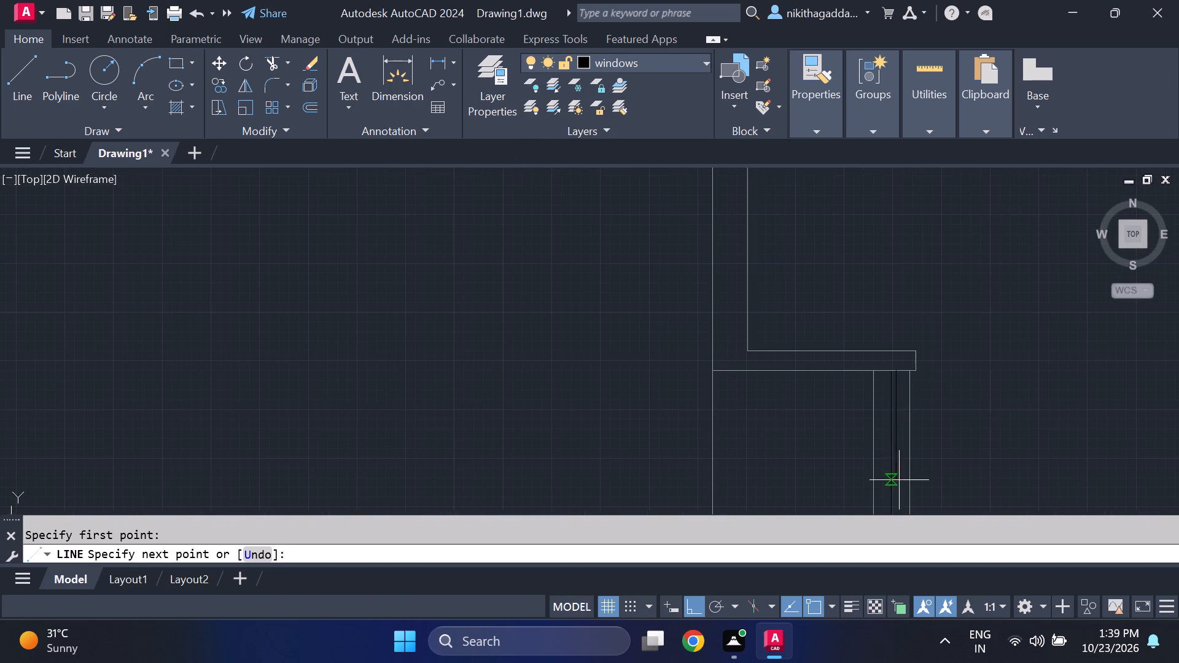
middle_drag(879, 447, 818, 157)
middle_drag(827, 496, 812, 238)
scroll(815, 290, down, 3)
scroll(827, 400, up, 4)
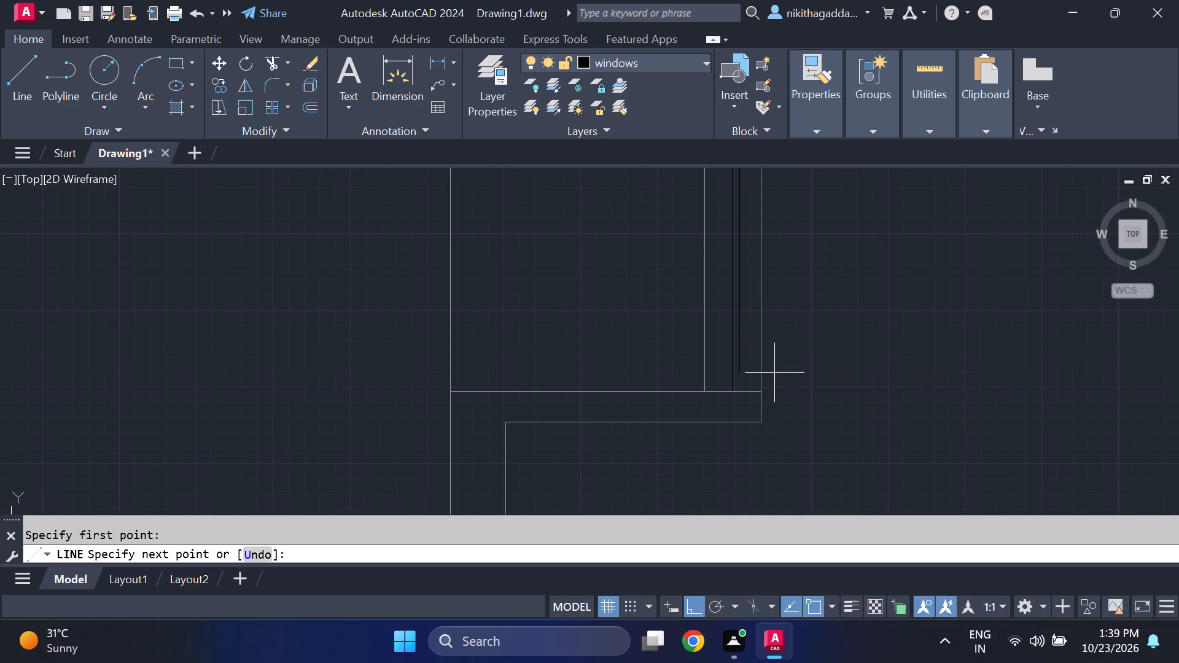
scroll(701, 370, up, 3)
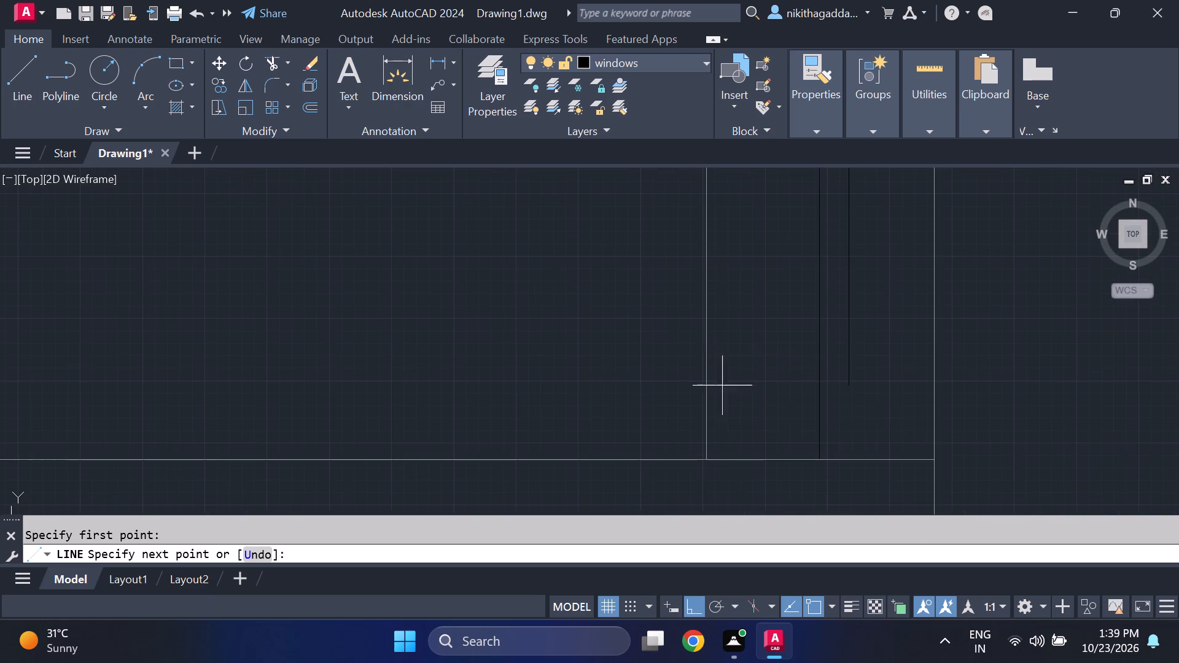
click(854, 454)
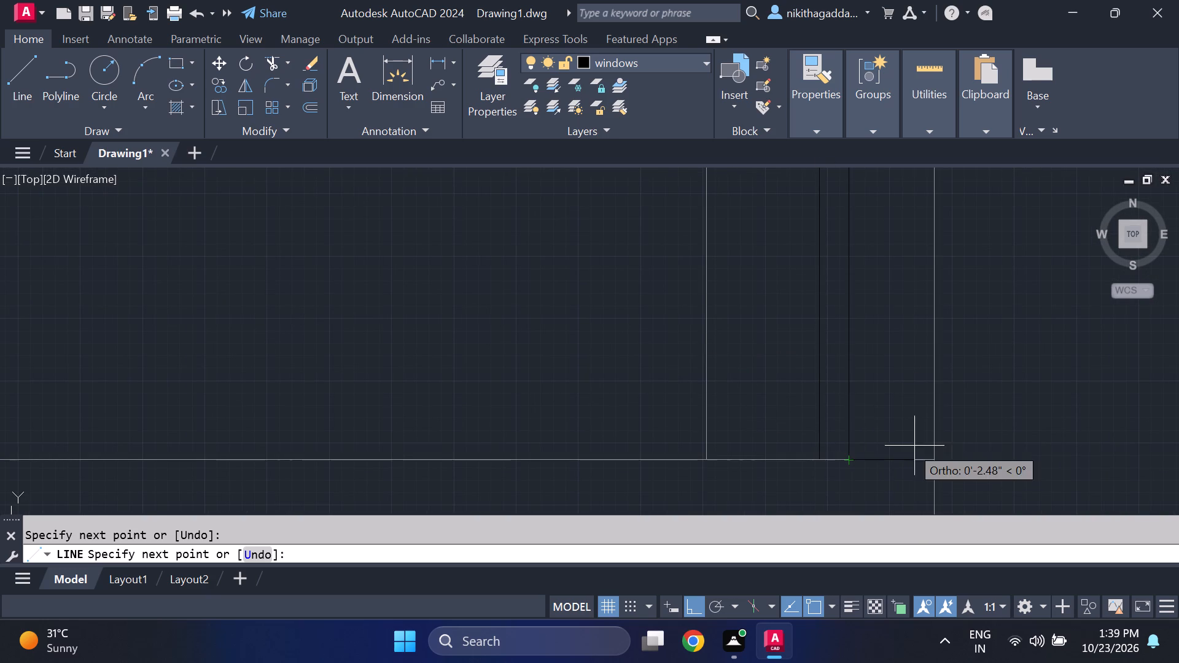
key(Return)
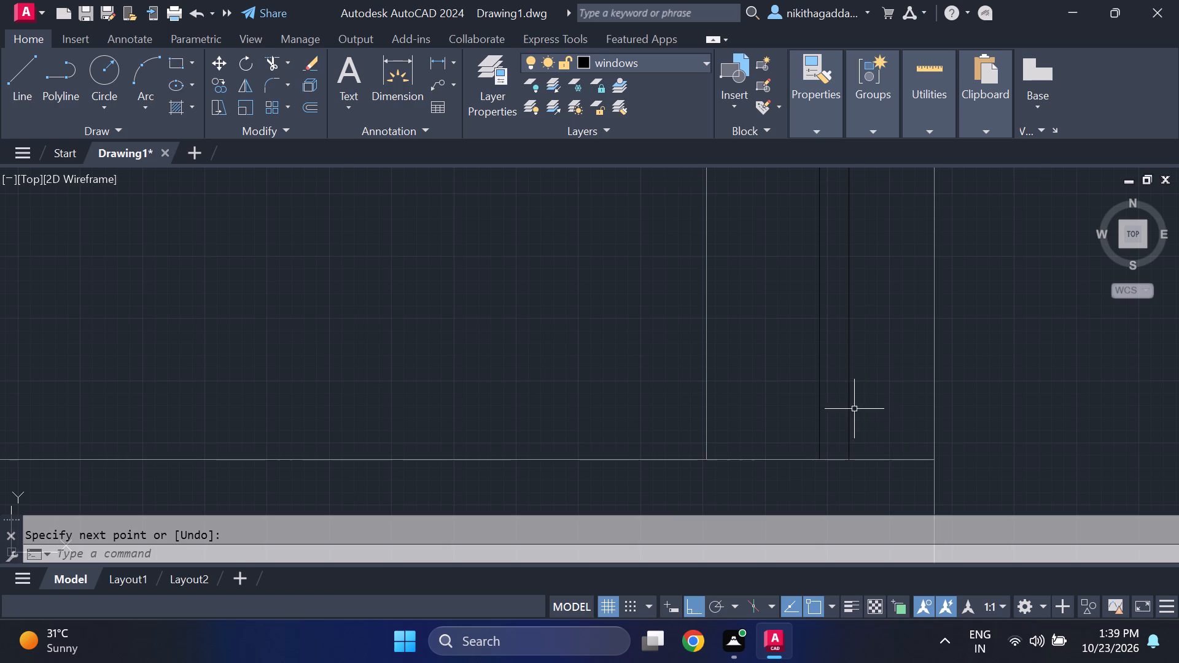
Move the second glazing line of the bay window slightly east along the lower wall edge, widening the gap between the two lines.
click(851, 413)
key(m)
key(Return)
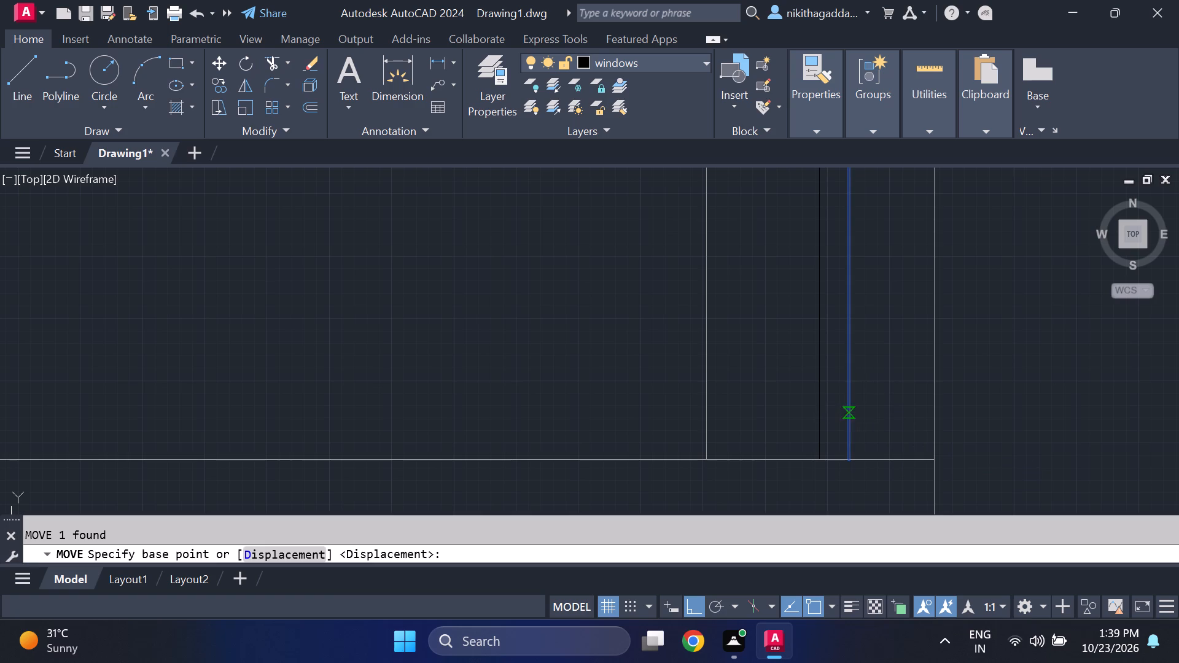
click(850, 458)
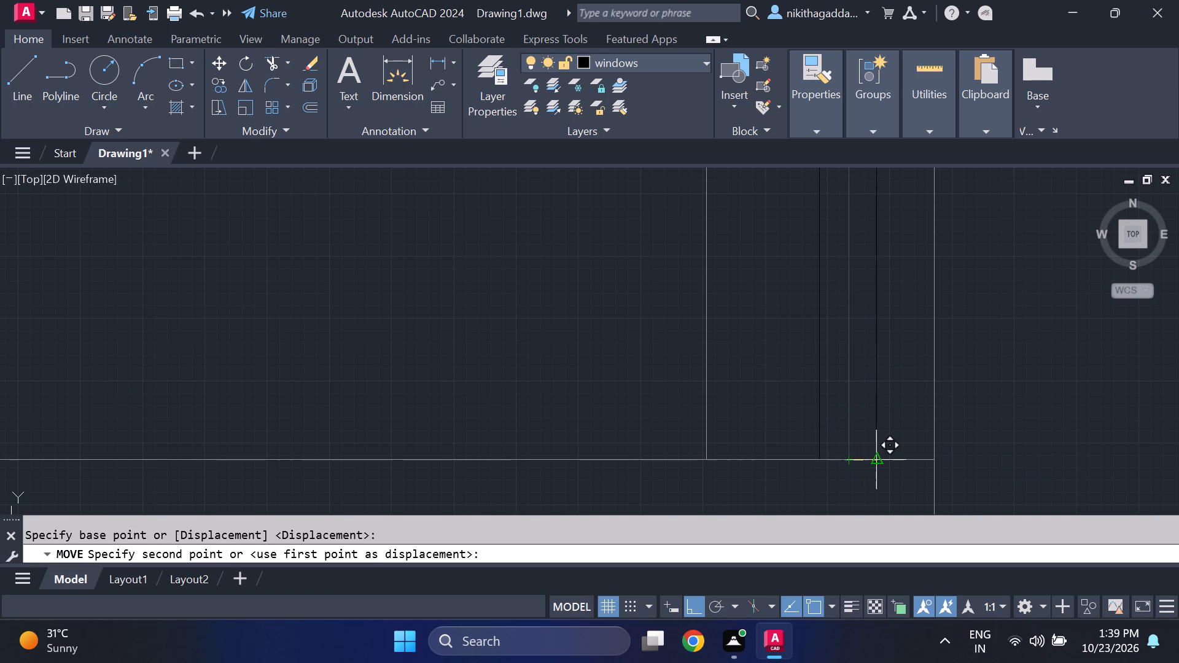
click(873, 457)
Move both glazing lines of the bay window together slightly west so they sit centred between the inner and outer frame edges.
click(893, 406)
click(782, 405)
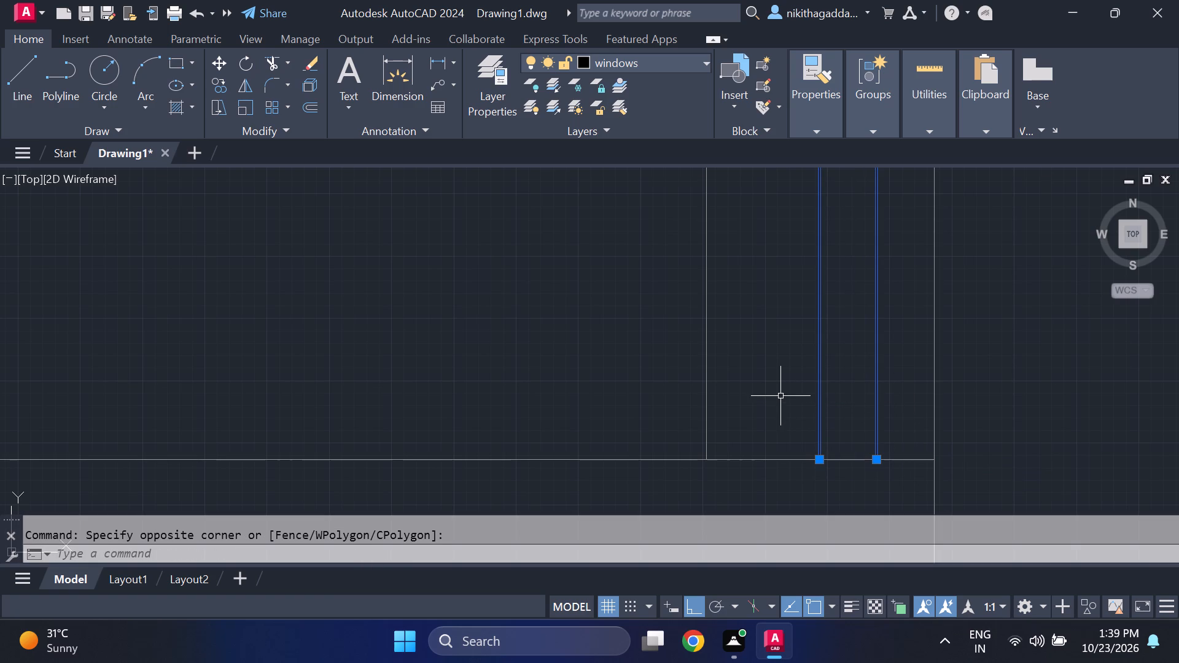
key(m)
key(Return)
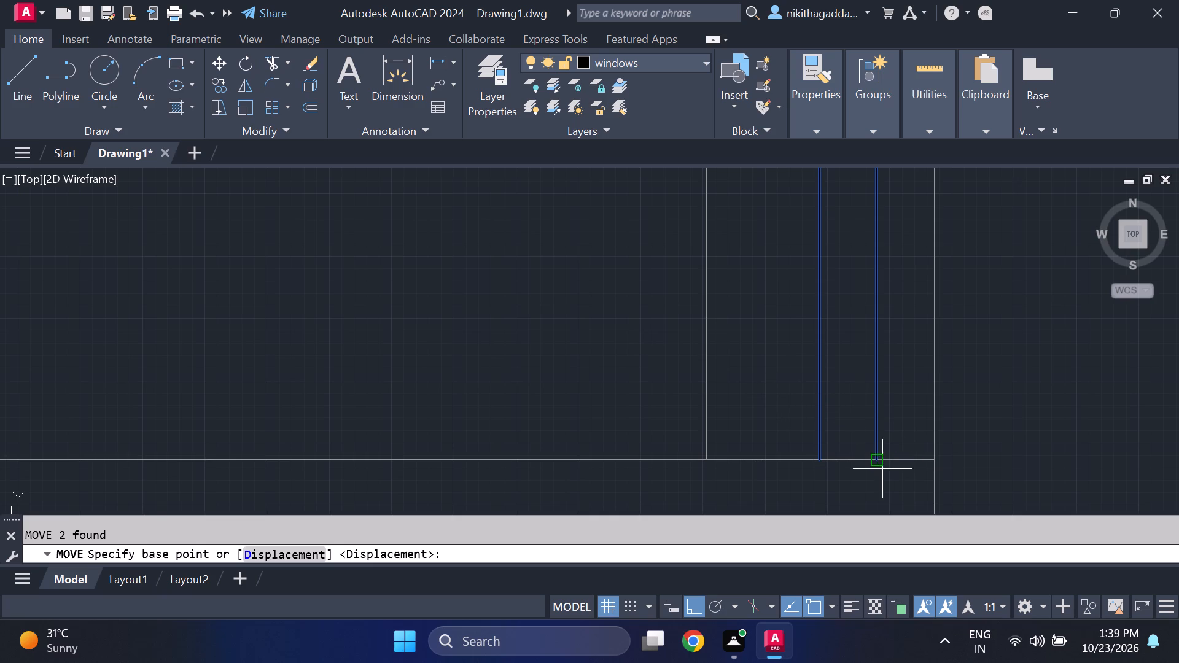
click(879, 463)
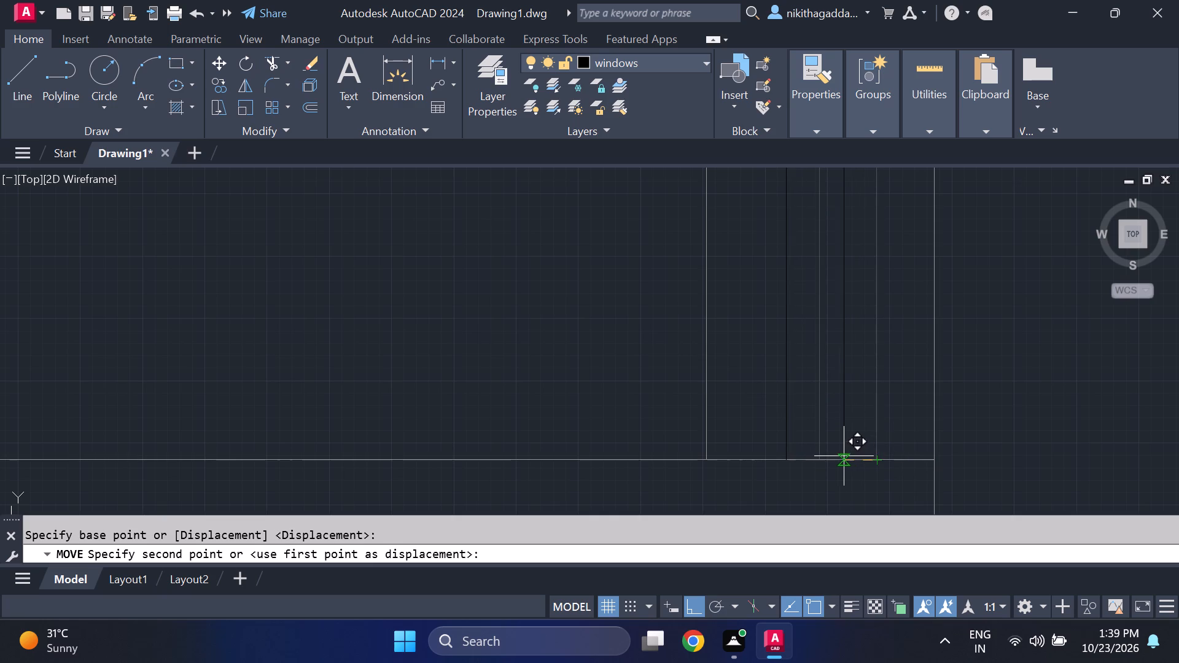
click(844, 456)
Trim the inner and outer long edge lines of the window in the upper room's east wall.
scroll(914, 311, down, 8)
middle_drag(843, 301, 790, 433)
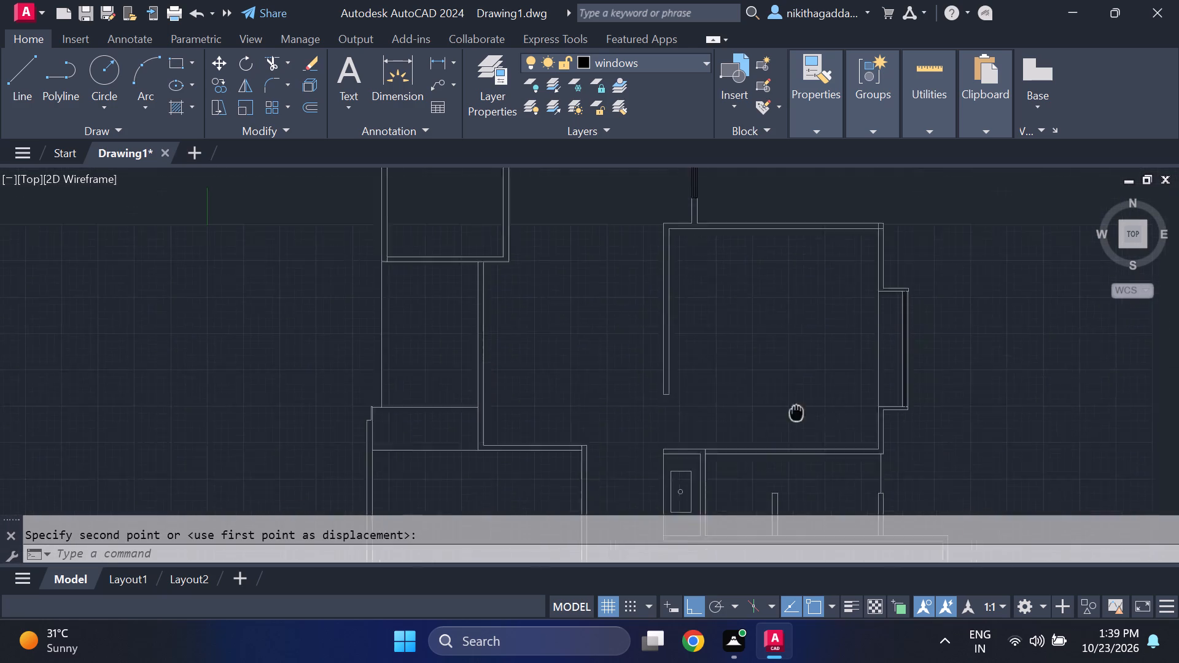
middle_drag(790, 433, 787, 457)
scroll(787, 457, down, 1)
scroll(709, 300, up, 3)
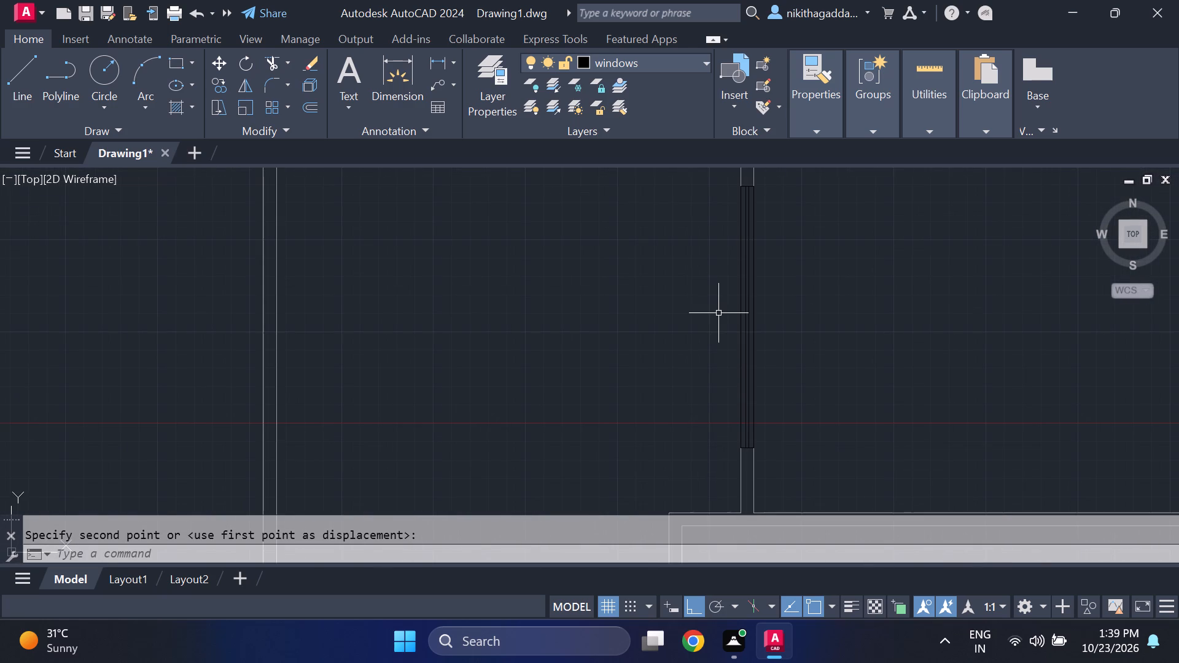
text(tr)
key(Return)
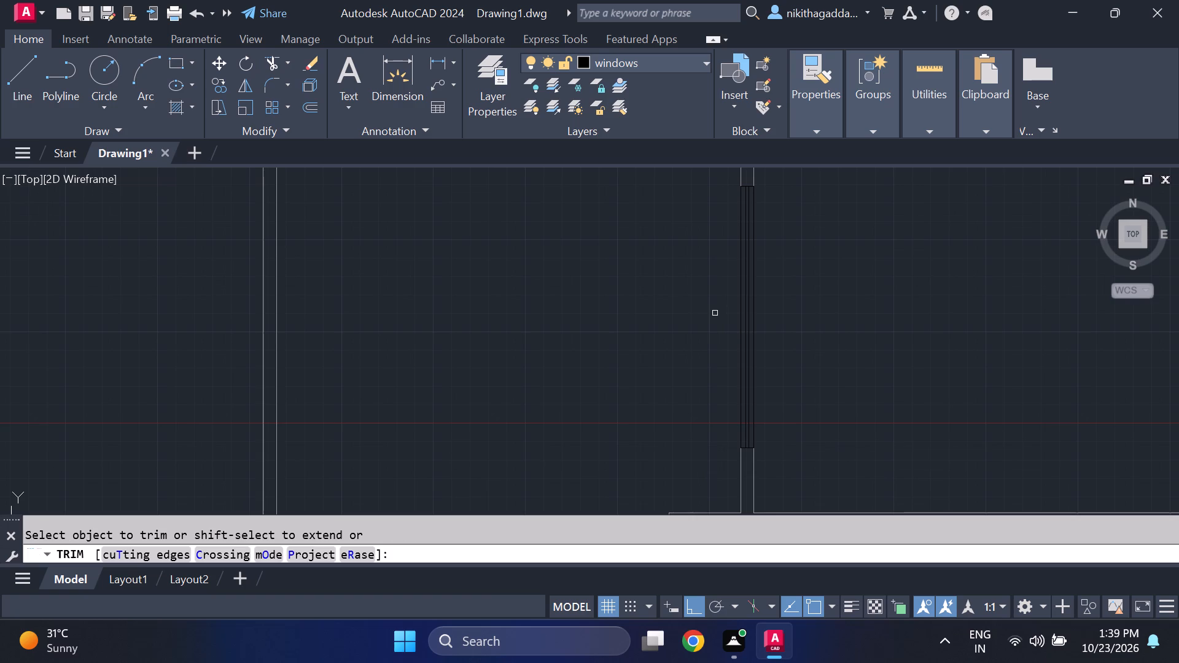
click(739, 279)
click(752, 281)
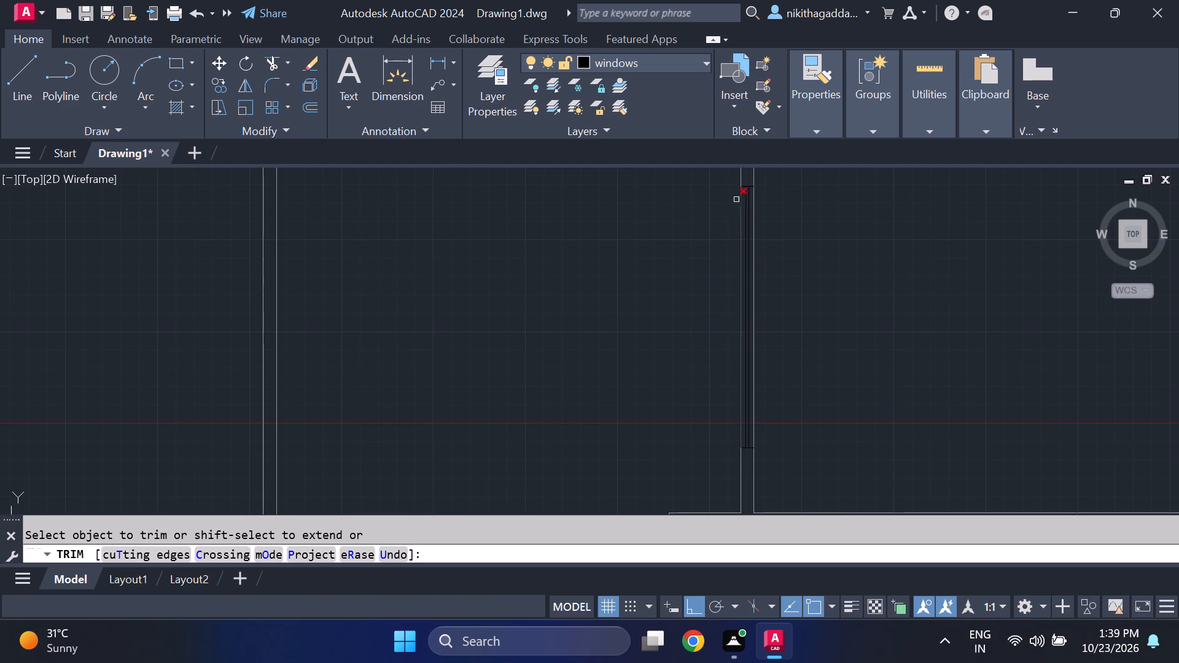
Trim the upper and lower long edge lines of the wide window in the upper room's north wall.
scroll(739, 182, up, 3)
scroll(879, 254, down, 4)
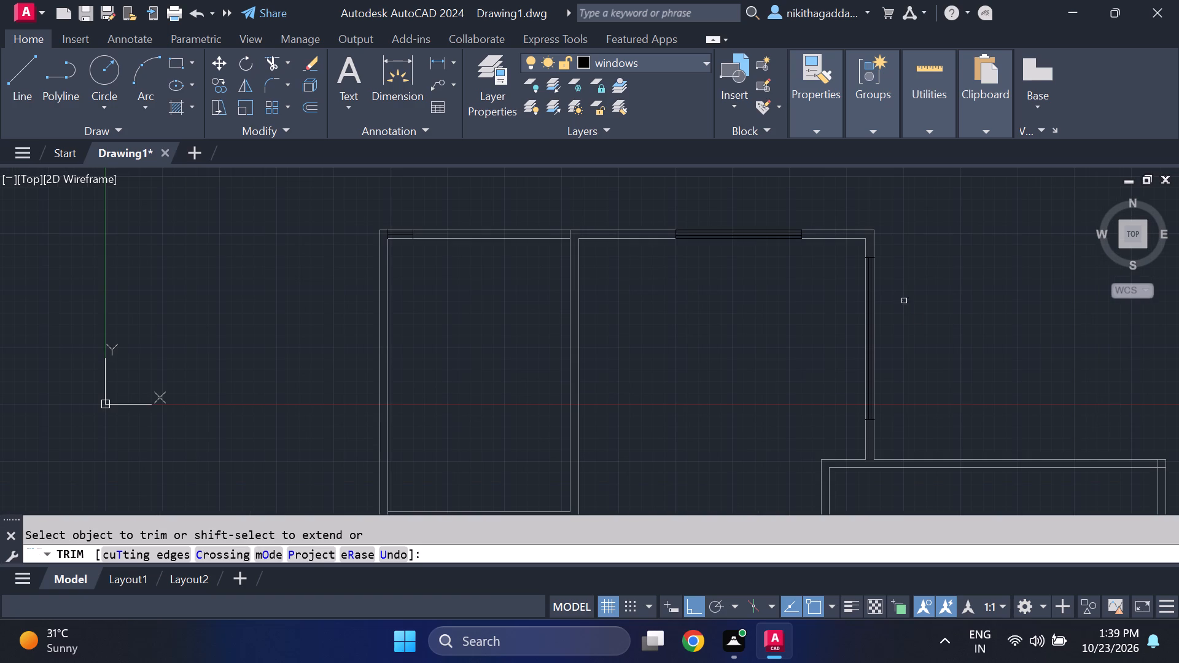
middle_drag(920, 325, 911, 433)
scroll(919, 349, up, 1)
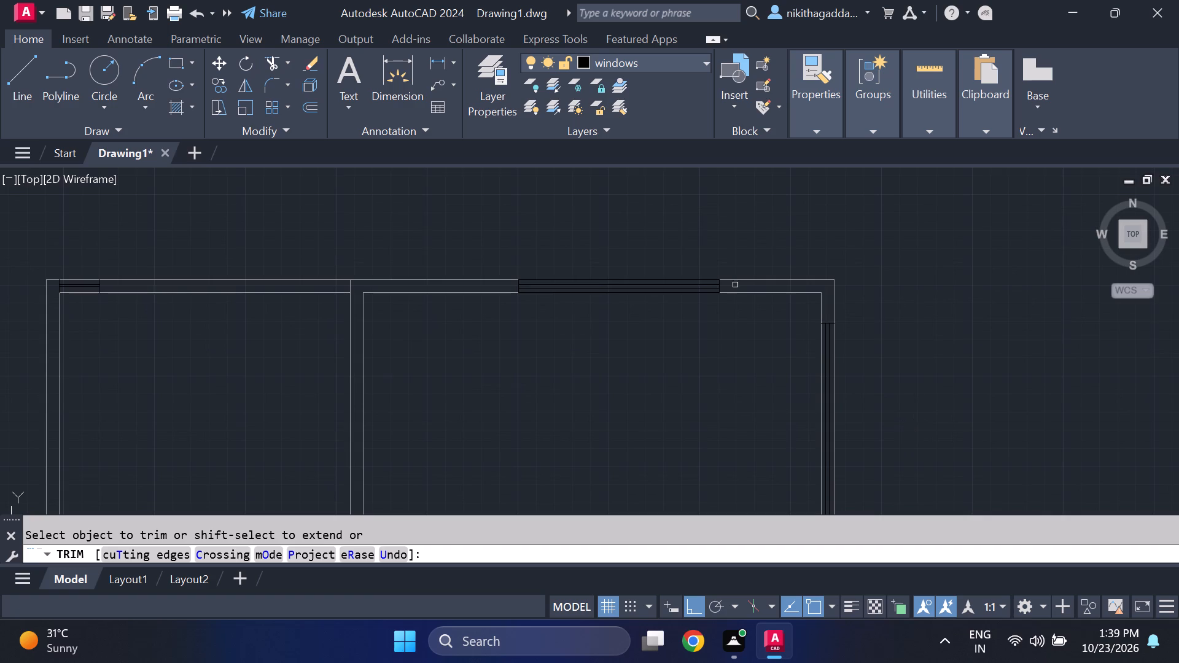
scroll(567, 266, up, 2)
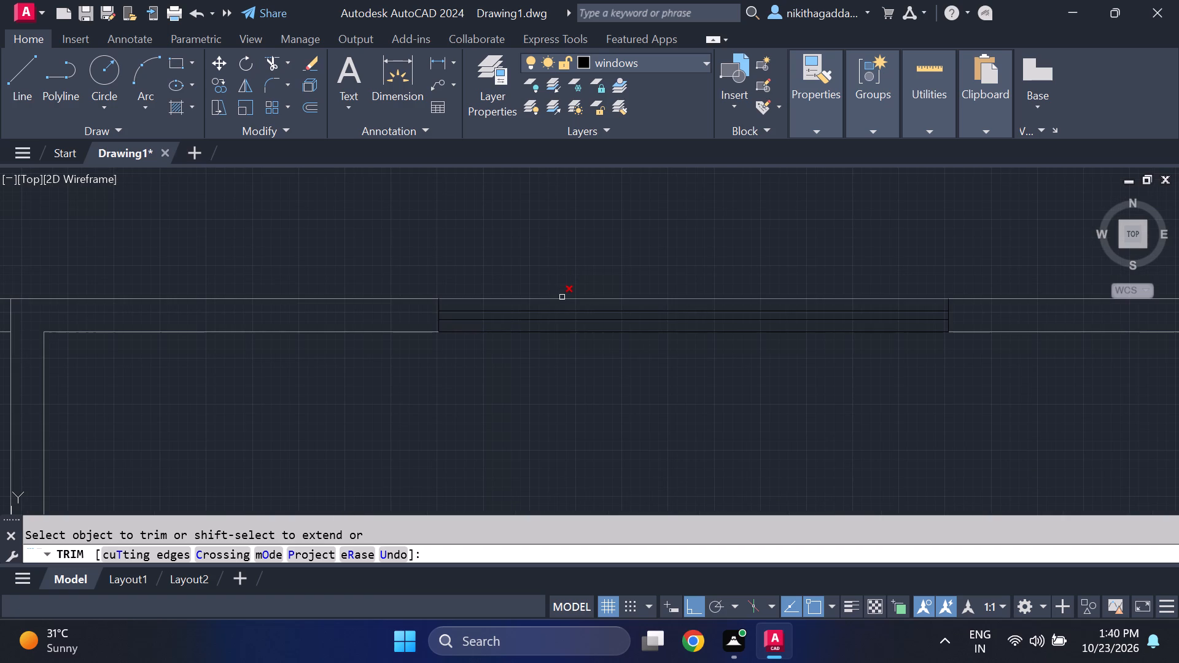
click(562, 297)
click(546, 331)
Examine the northwest corner window and the rooms down to the east bay window for leftover lines needing trimming.
scroll(378, 282, down, 3)
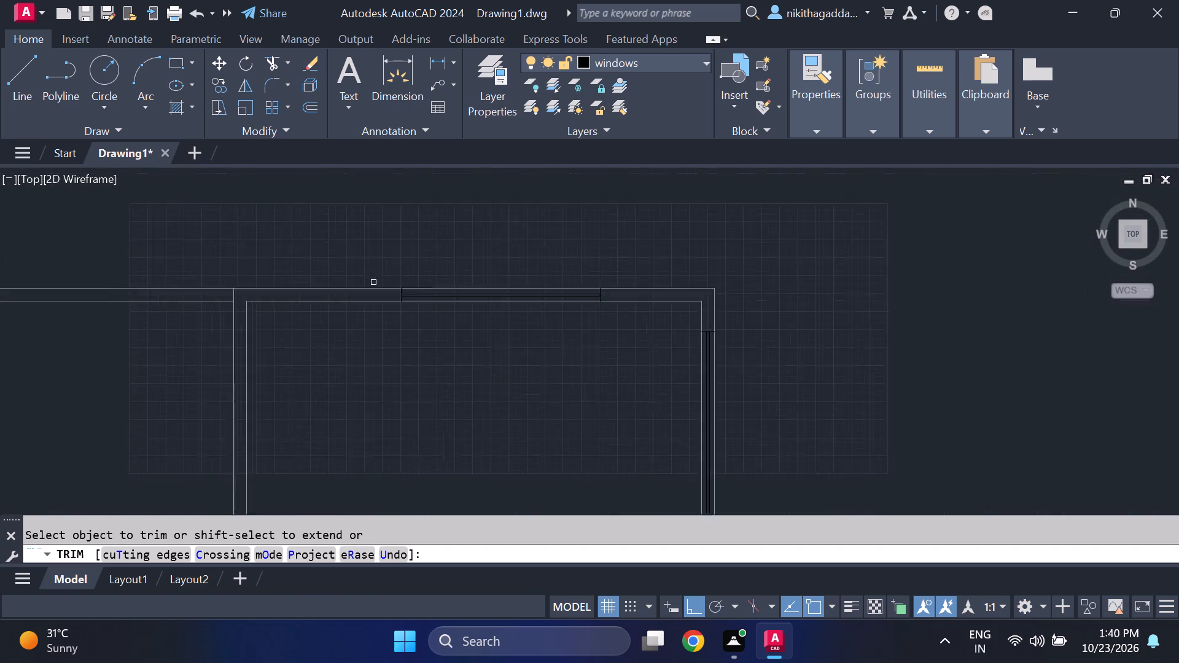
middle_drag(203, 289, 583, 295)
scroll(536, 297, up, 3)
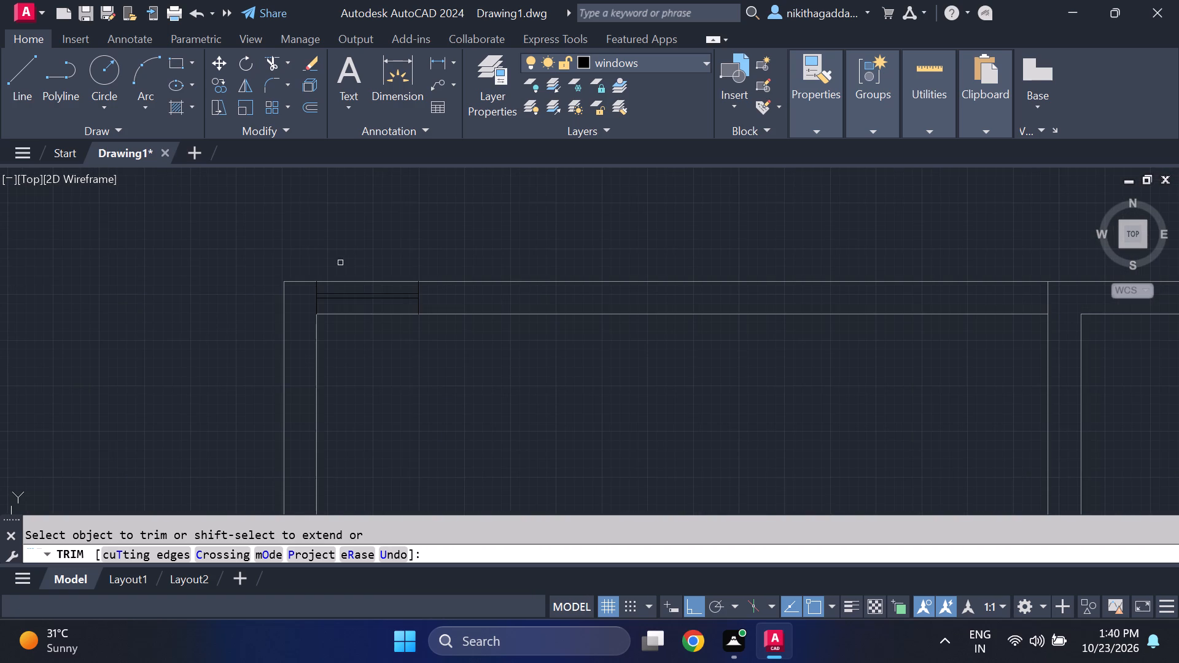
scroll(429, 268, down, 2)
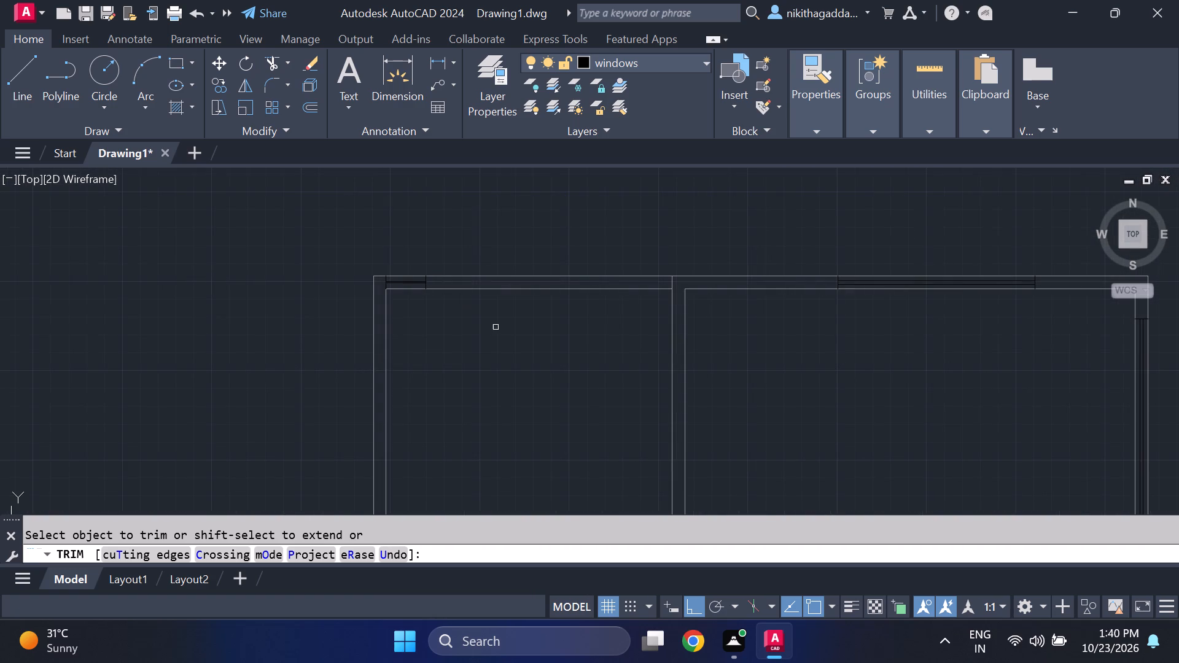
scroll(518, 363, down, 3)
middle_drag(599, 446, 540, 379)
scroll(580, 433, up, 1)
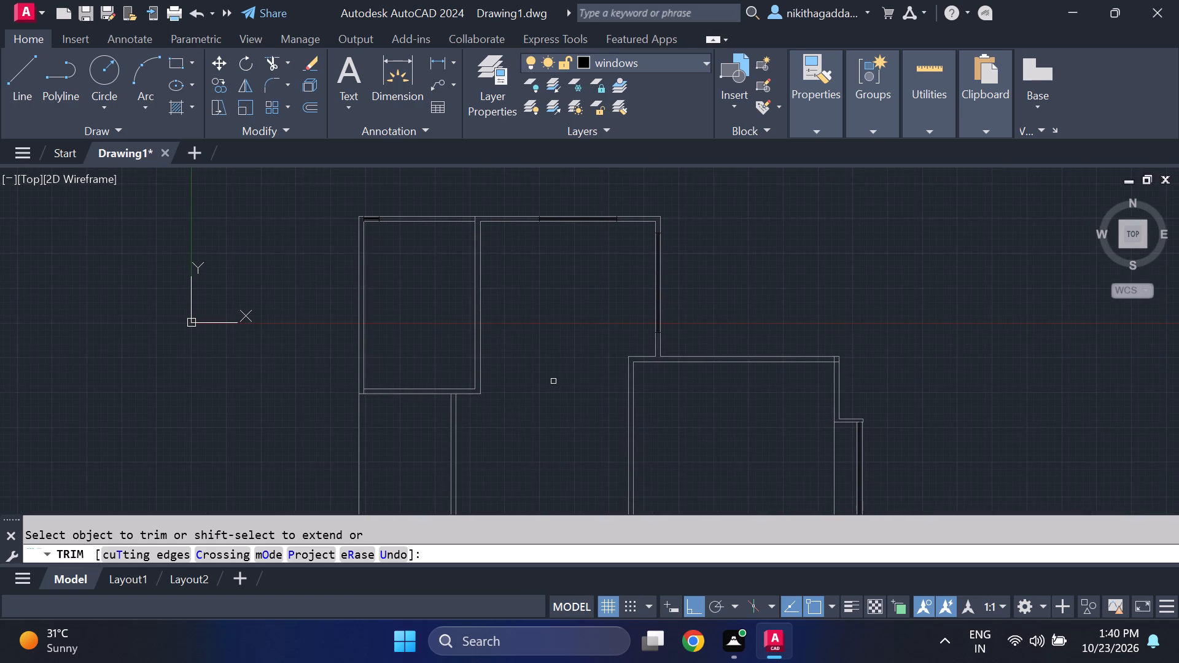
middle_drag(547, 381, 475, 271)
scroll(542, 292, down, 2)
scroll(624, 341, up, 2)
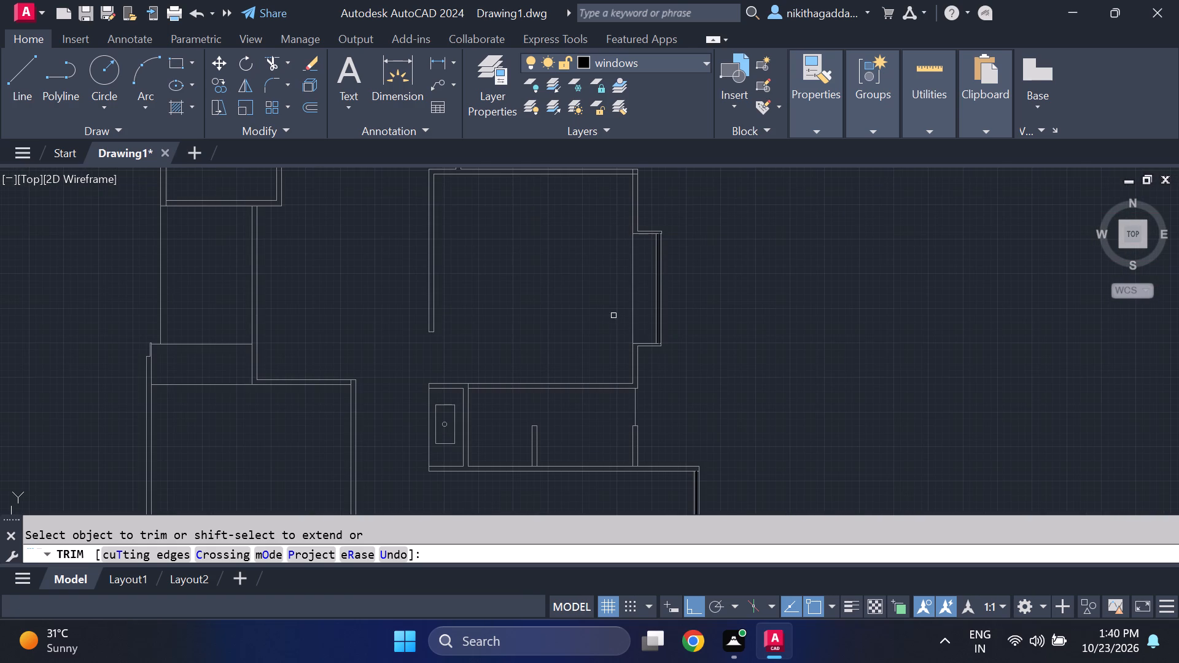
key(Escape)
Trim the short line end crossing the wall thickness at the northeast corner of the room with the east bay window.
key(grave)
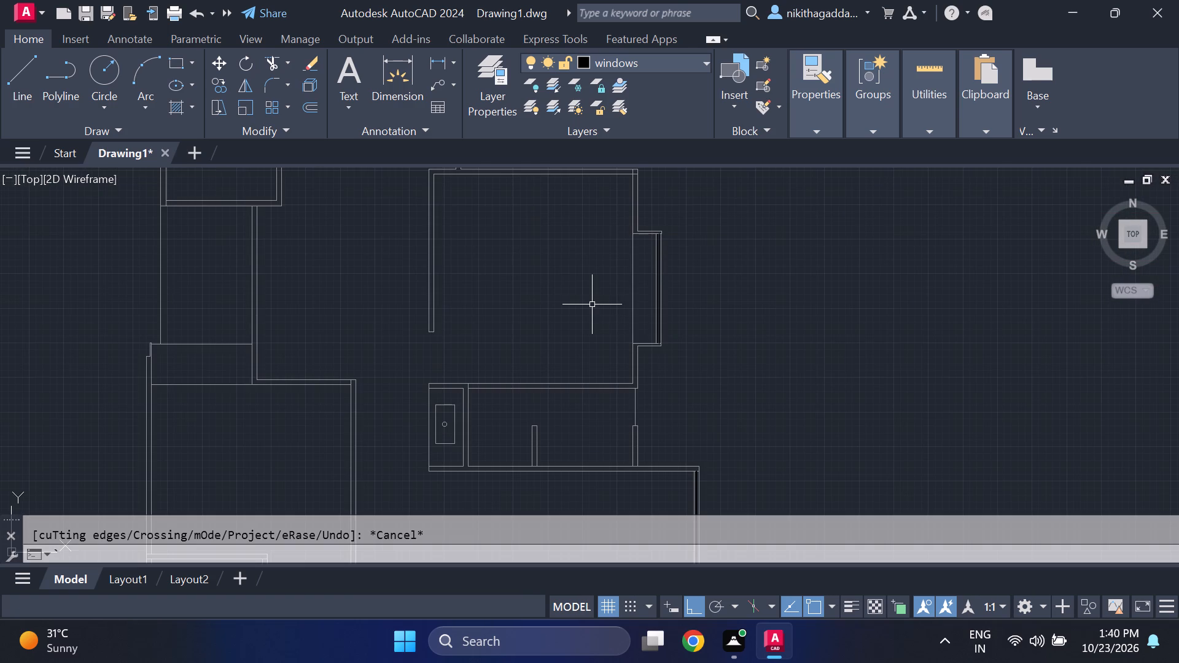
text(tr)
key(Return)
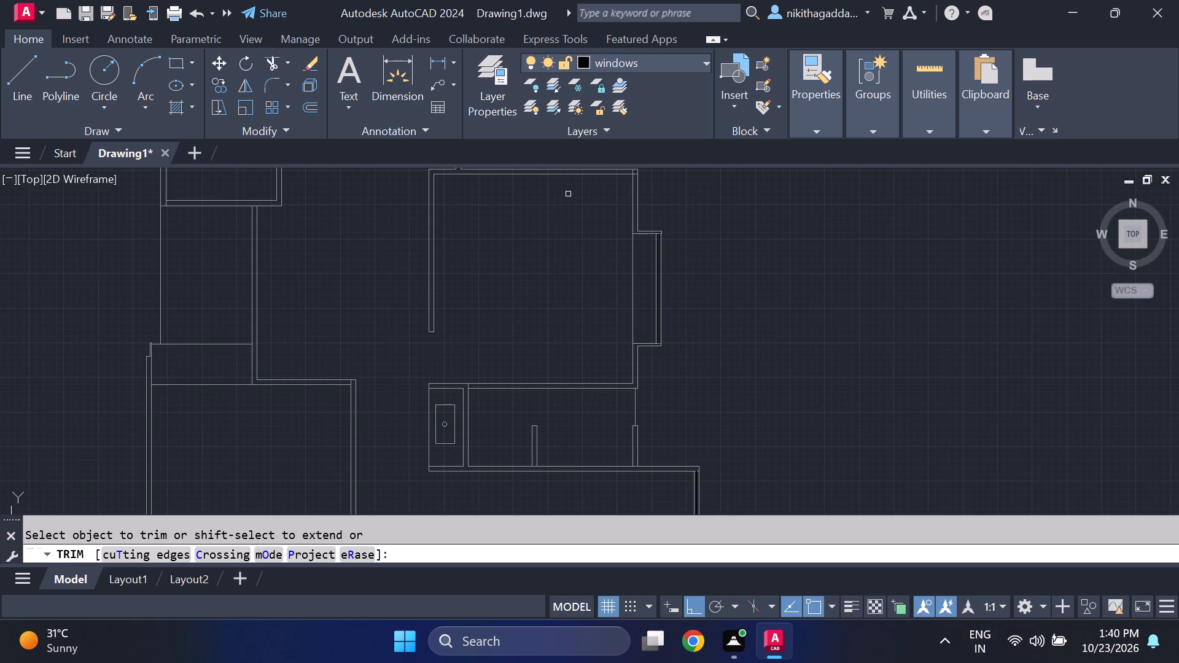
middle_drag(567, 215, 553, 266)
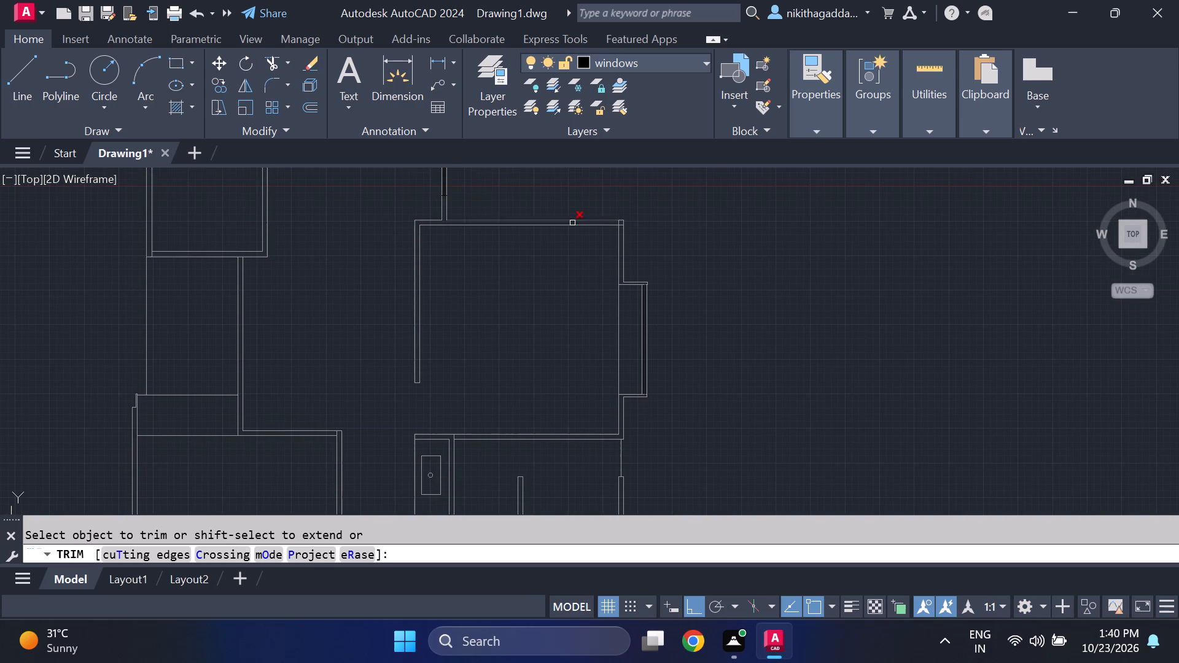
scroll(582, 231, up, 4)
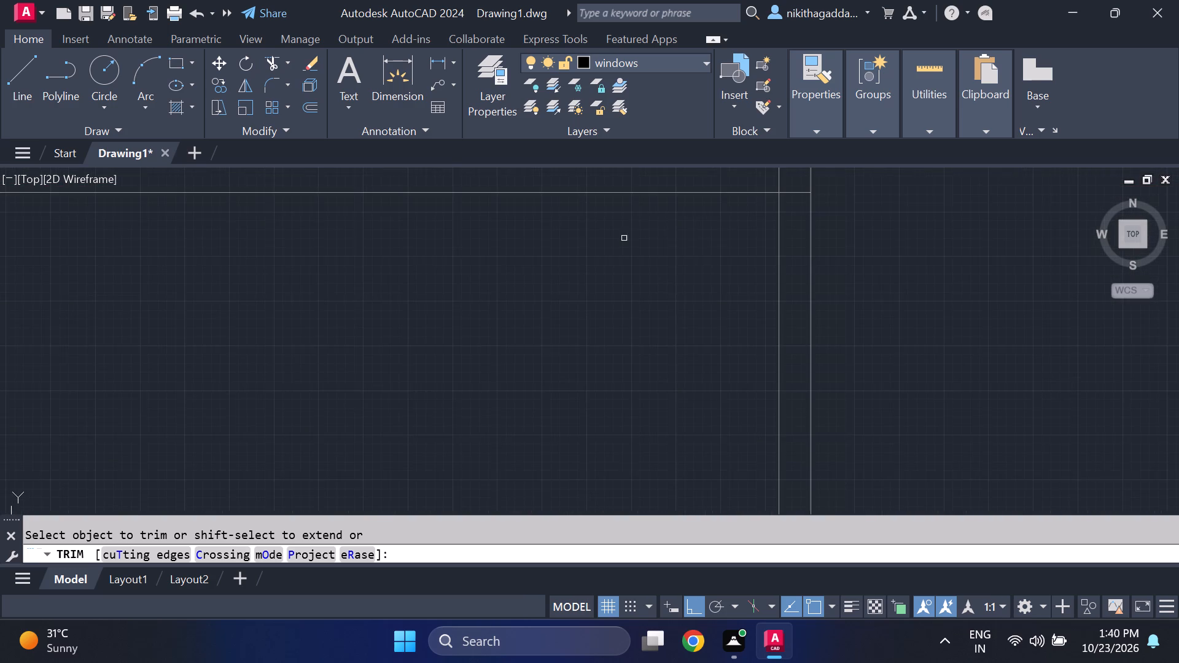
middle_drag(709, 239, 664, 328)
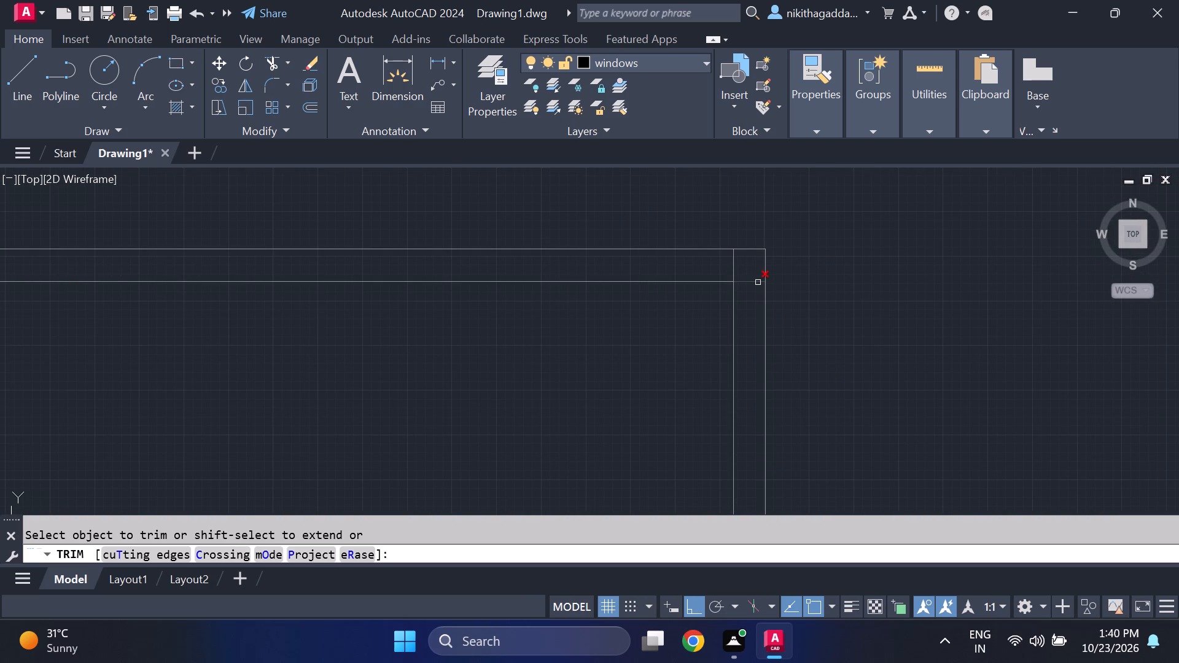
click(758, 282)
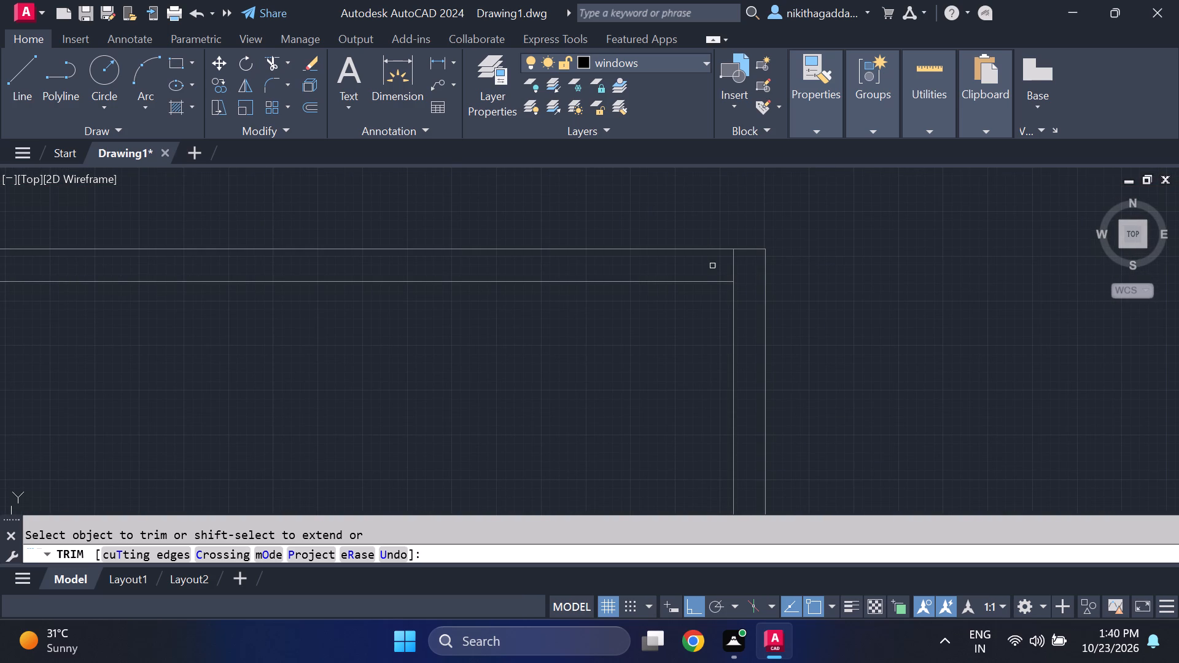
scroll(715, 273, down, 3)
middle_drag(448, 335, 480, 309)
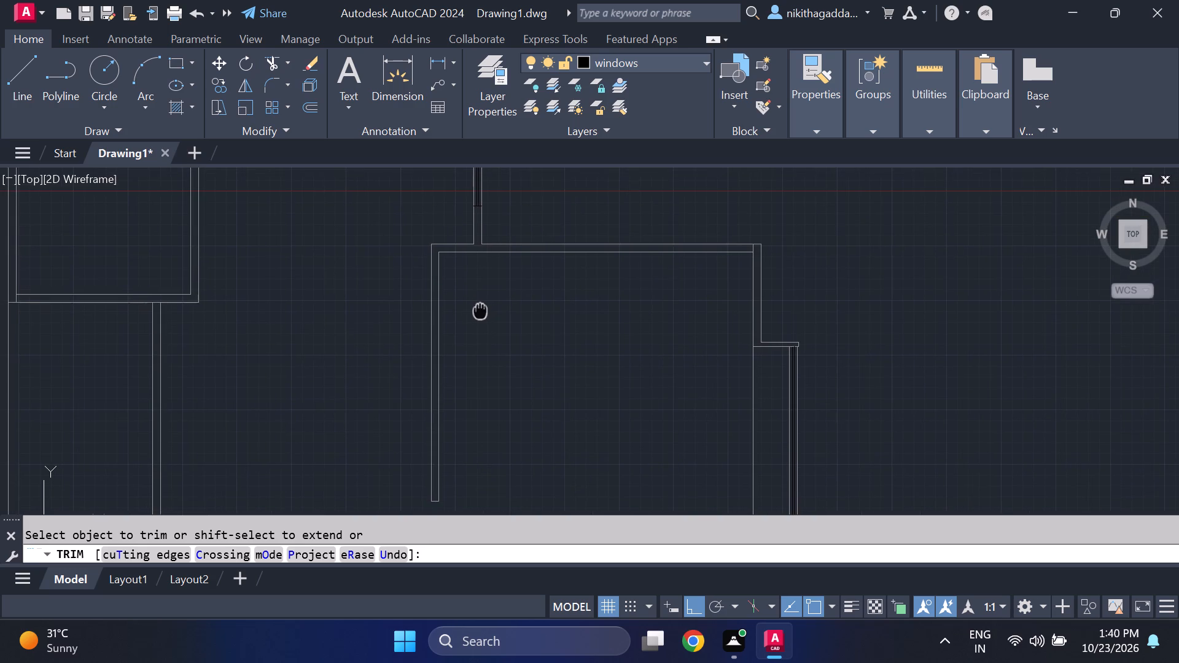
scroll(519, 224, down, 2)
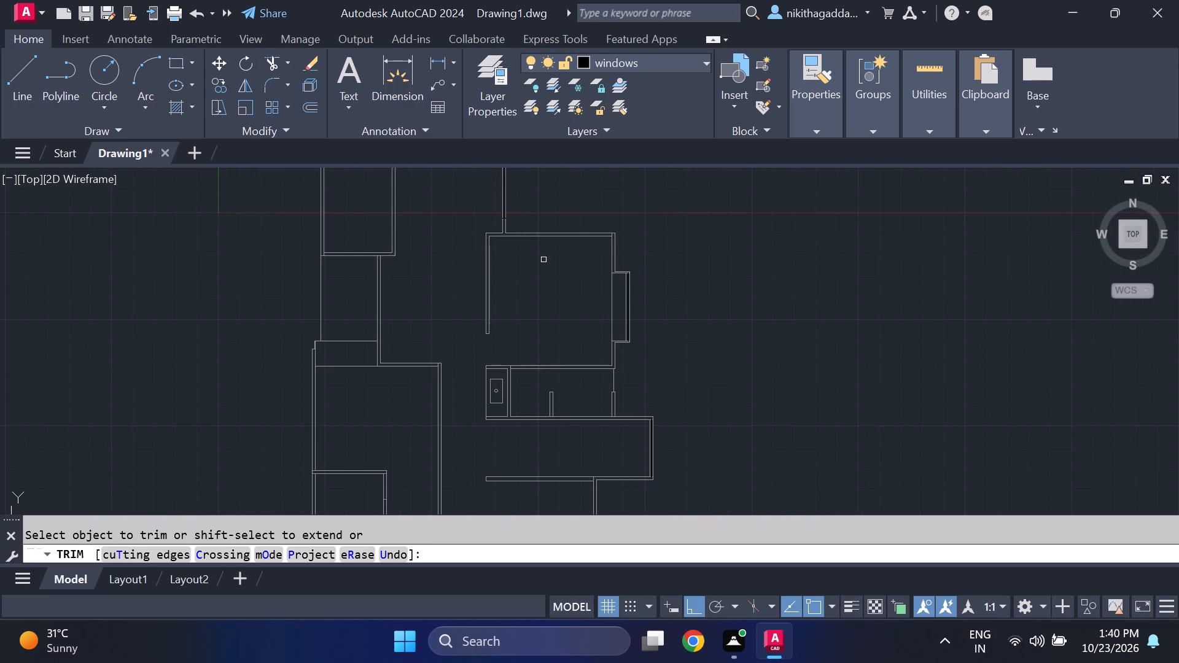
Examine the rooms from the east bay window down to the southeast room for leftover lines, ending the trimming.
scroll(548, 354, up, 2)
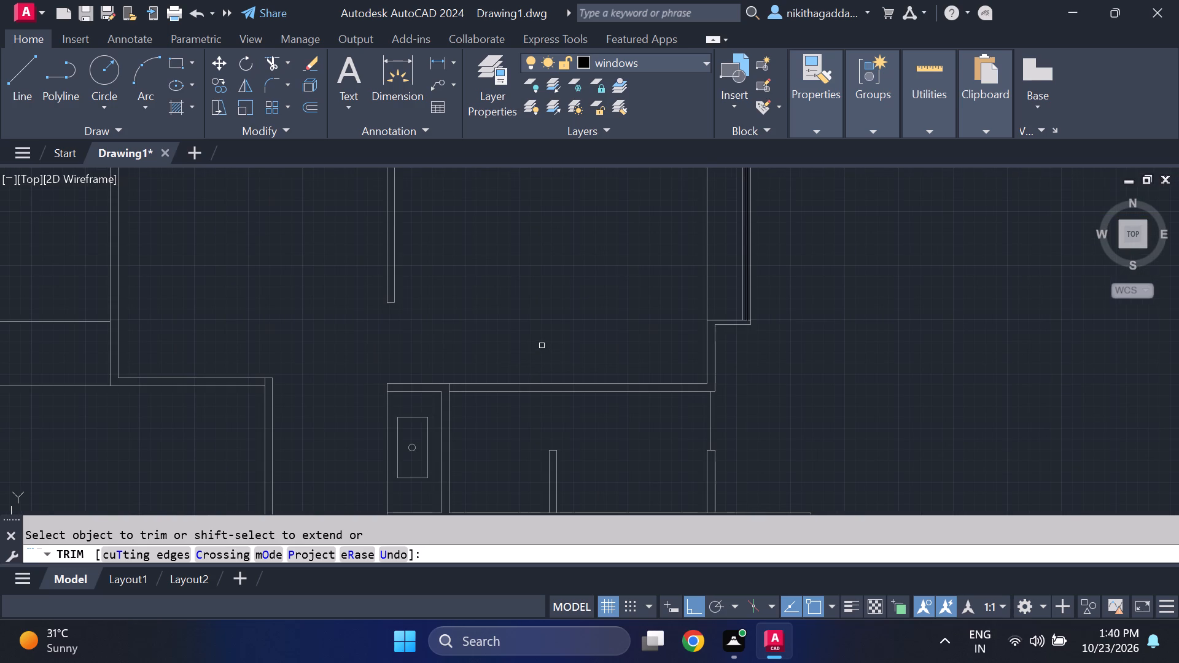
scroll(542, 346, down, 1)
middle_drag(534, 343, 527, 341)
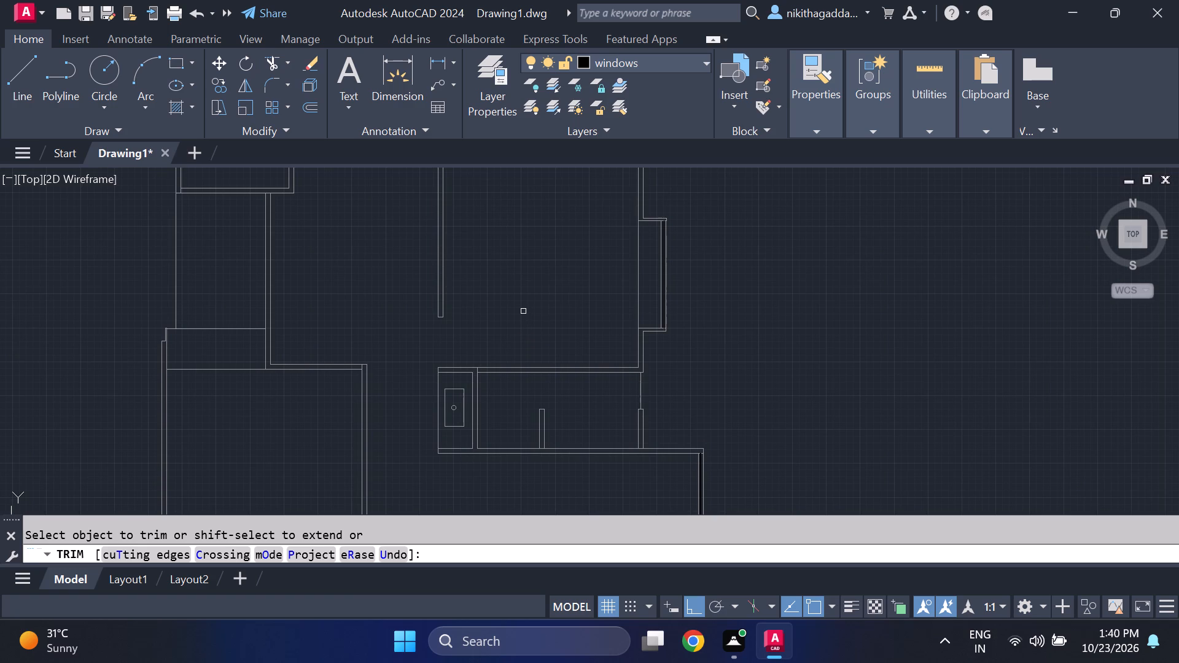
middle_click(523, 308)
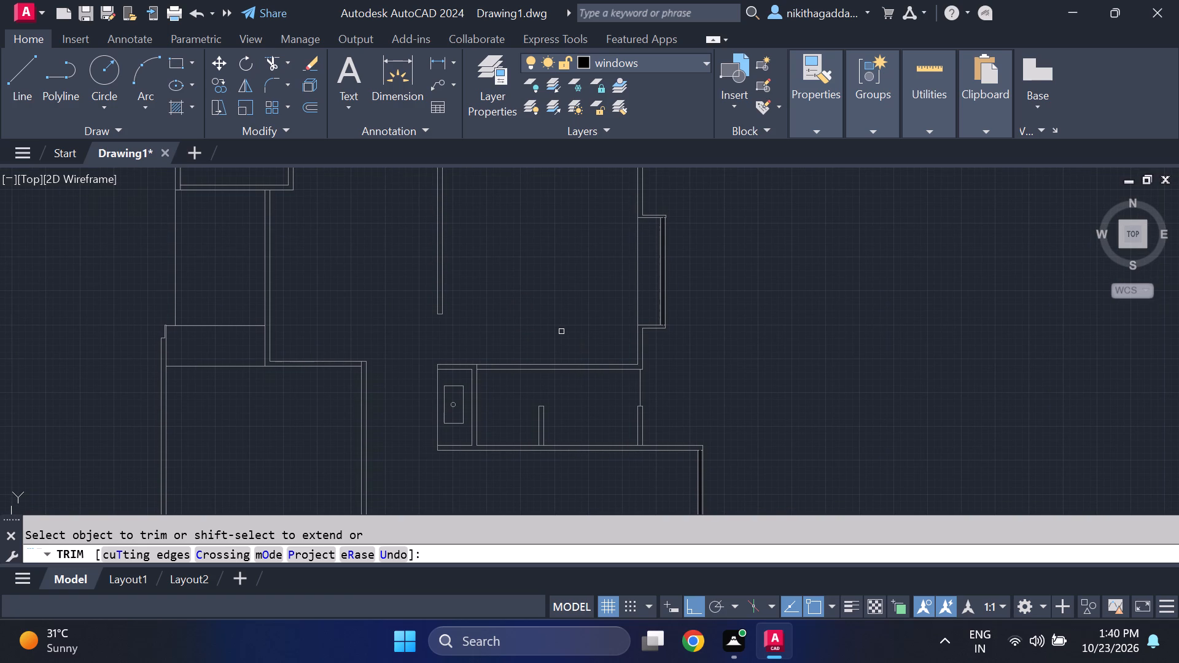
middle_drag(561, 351, 545, 341)
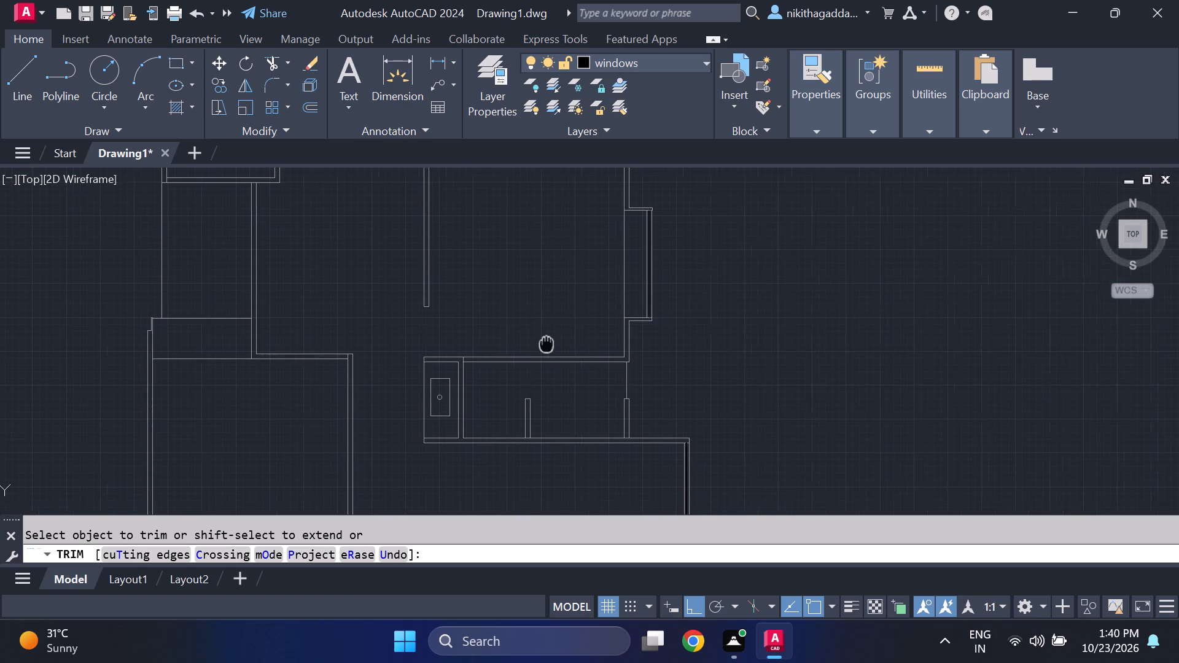
middle_drag(545, 341, 502, 234)
middle_drag(502, 234, 507, 241)
scroll(531, 261, up, 1)
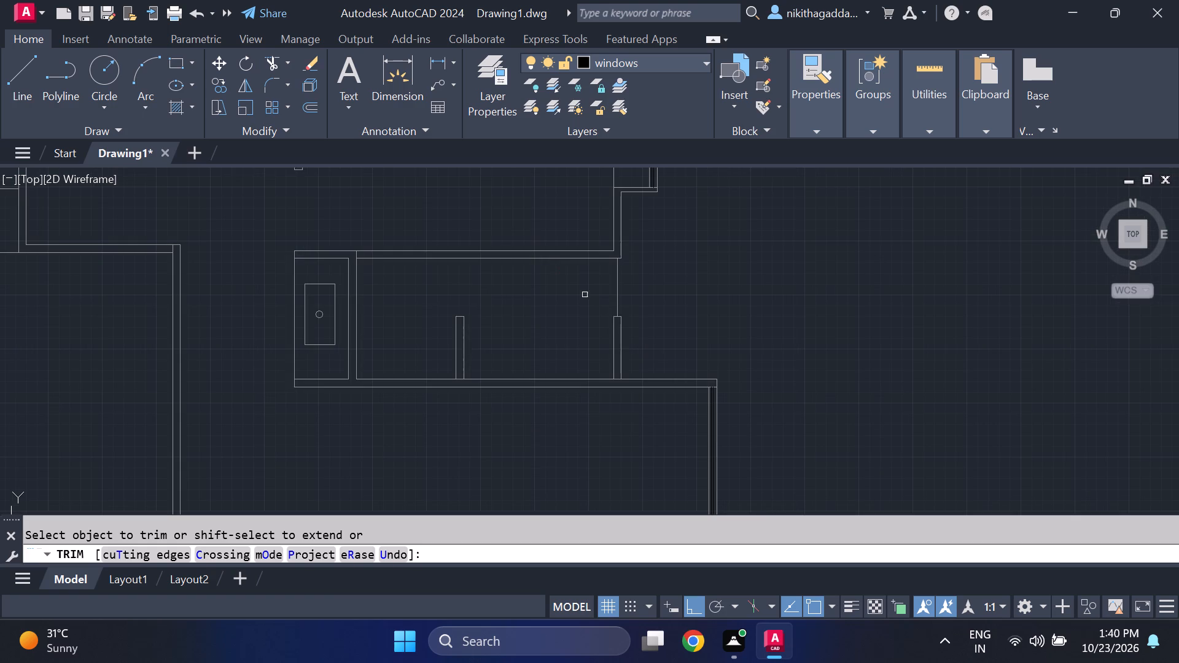
scroll(610, 337, down, 3)
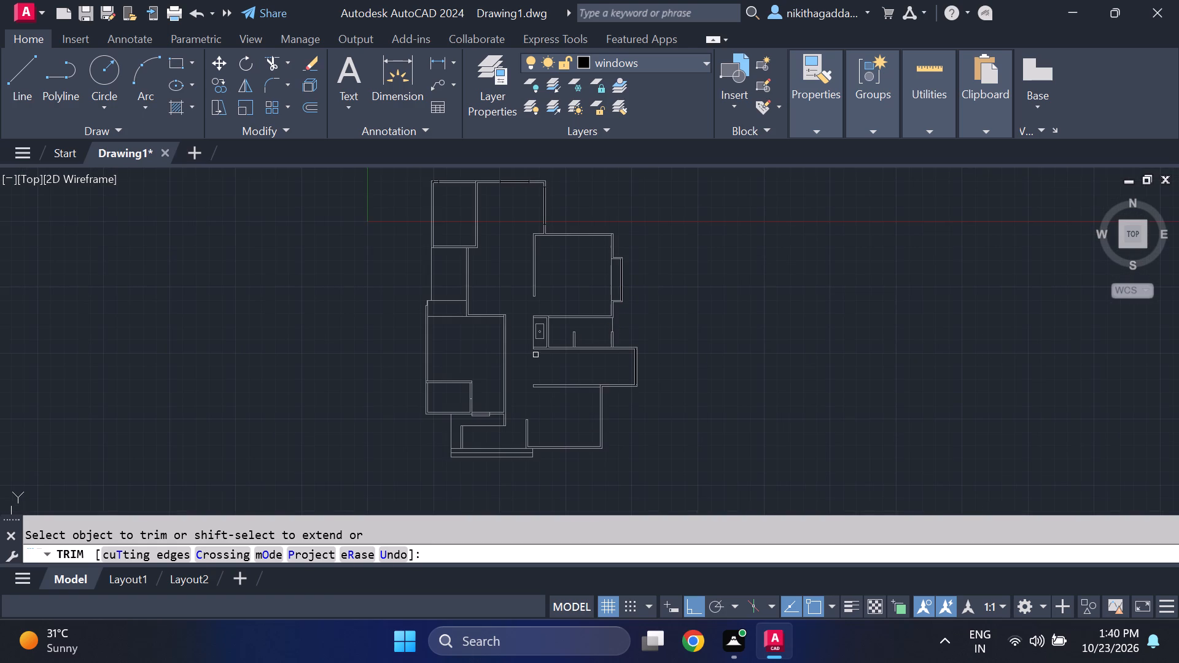
middle_drag(534, 354, 562, 313)
scroll(563, 311, up, 1)
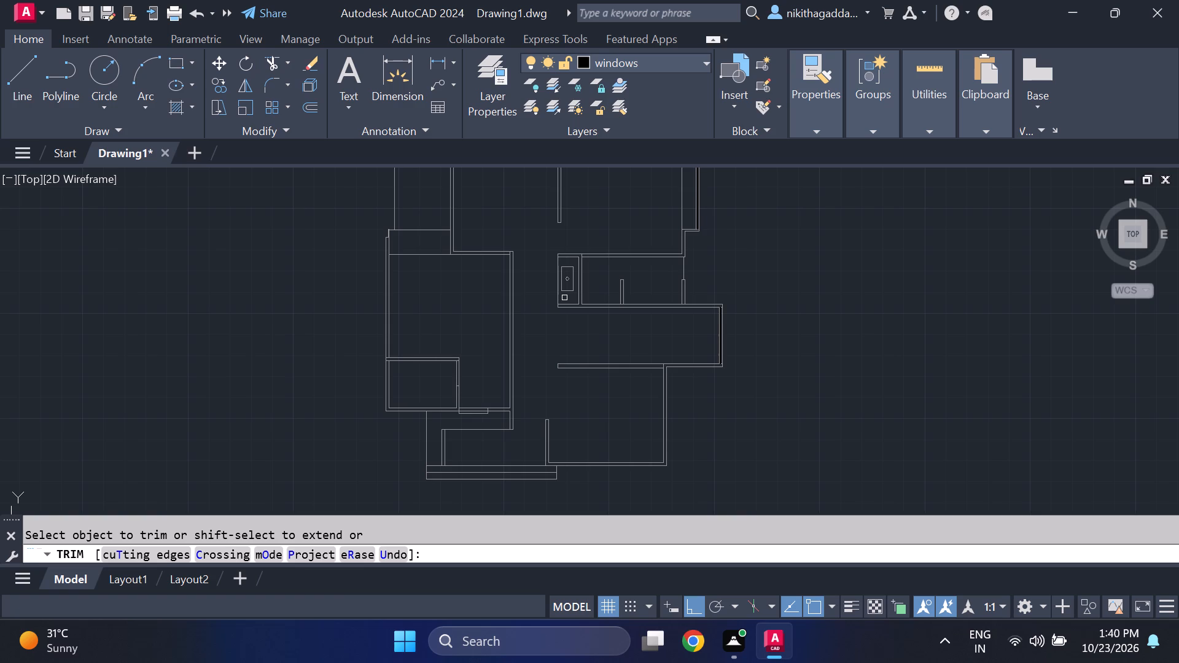
key(Escape)
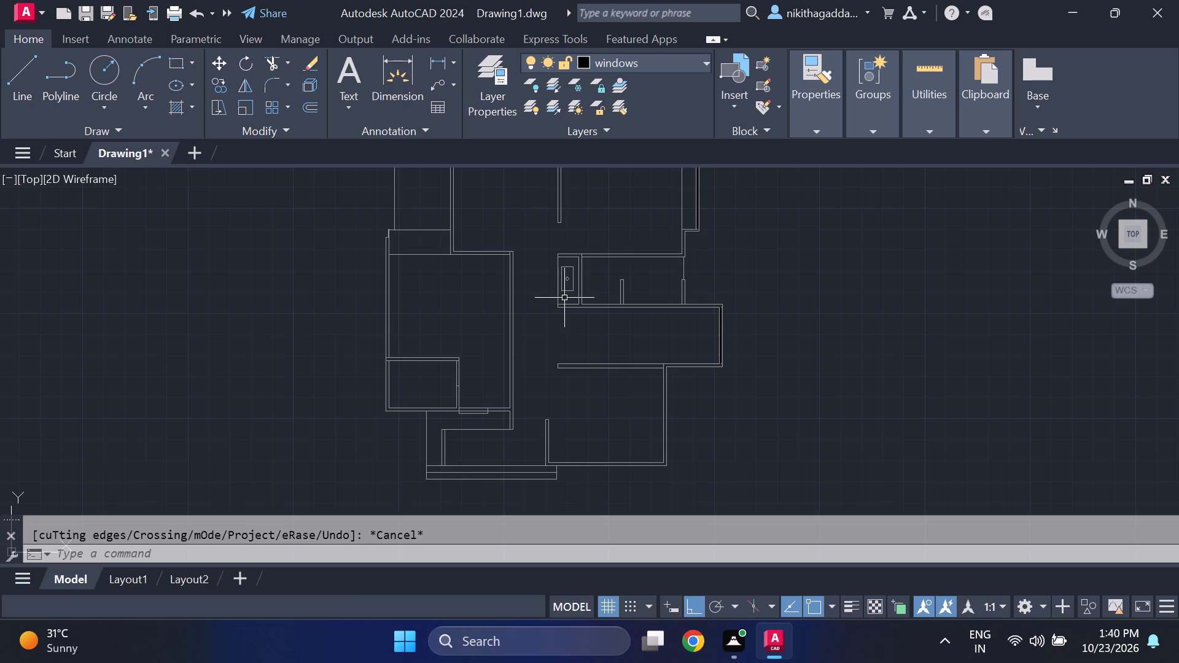
Move the lower face line of the wall above the southeast room slightly south, making that wall thicker.
scroll(558, 304, up, 3)
scroll(640, 349, down, 3)
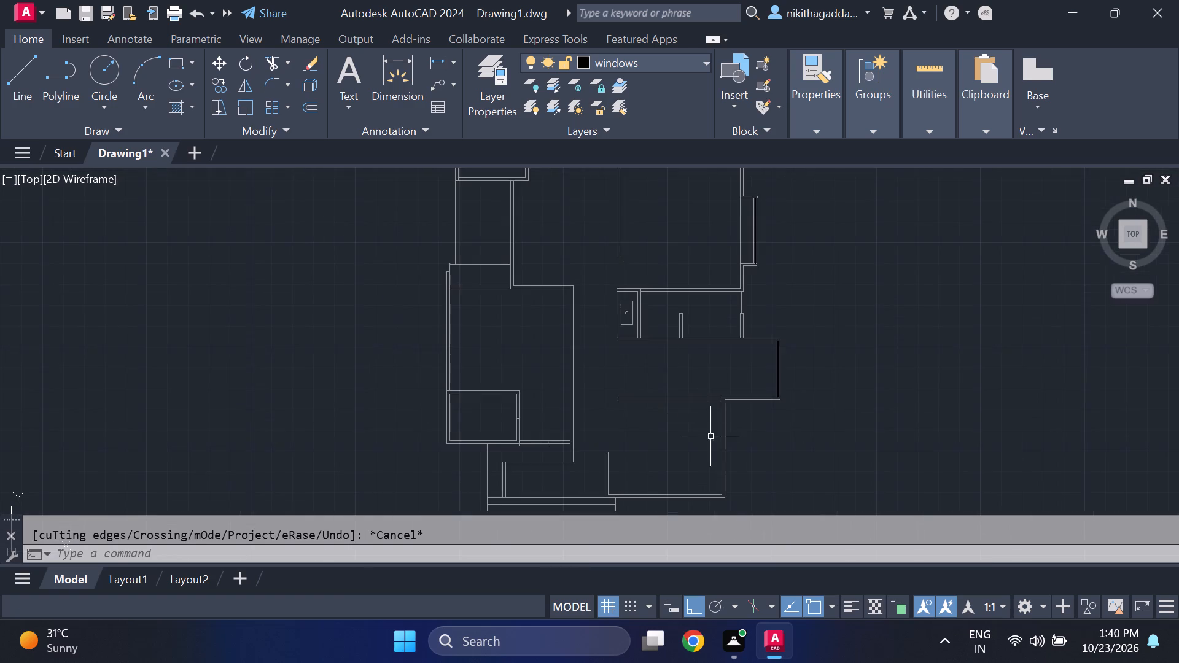
scroll(696, 430, up, 2)
click(675, 360)
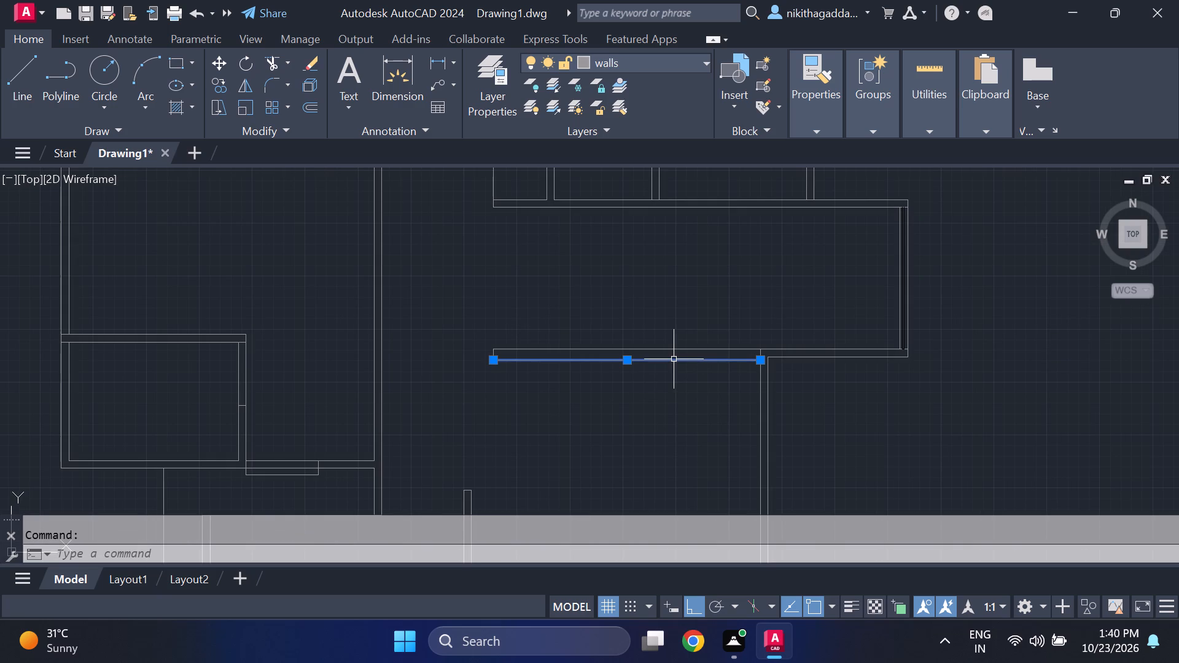
key(m)
key(Return)
scroll(723, 373, up, 2)
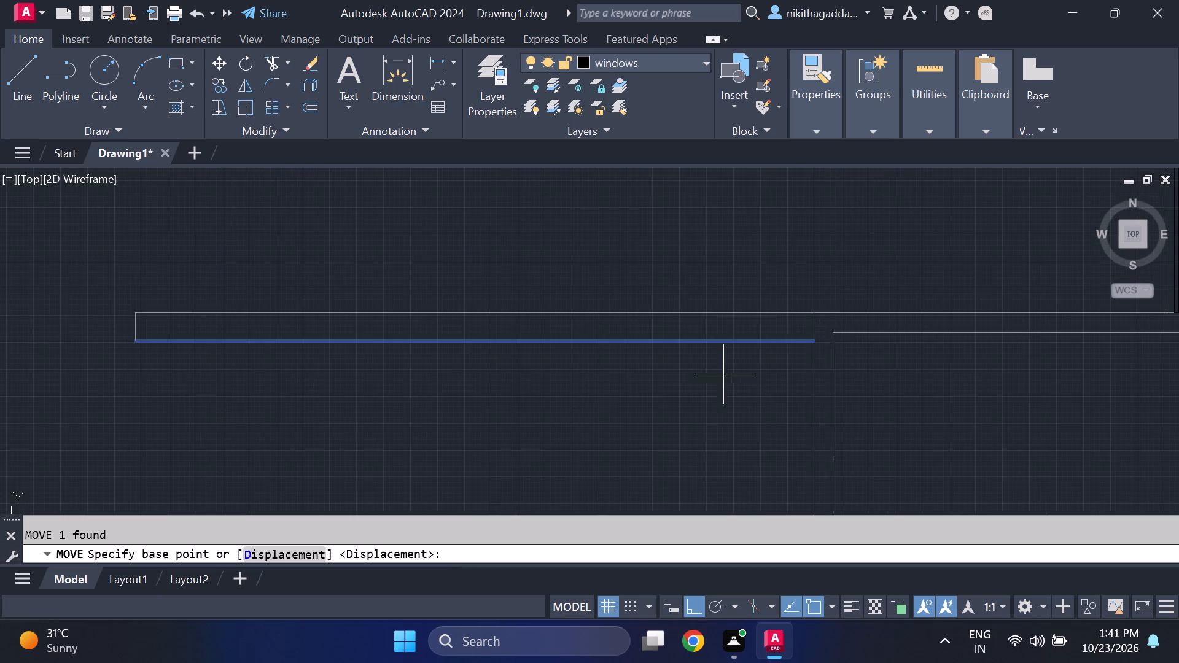
click(820, 345)
click(819, 363)
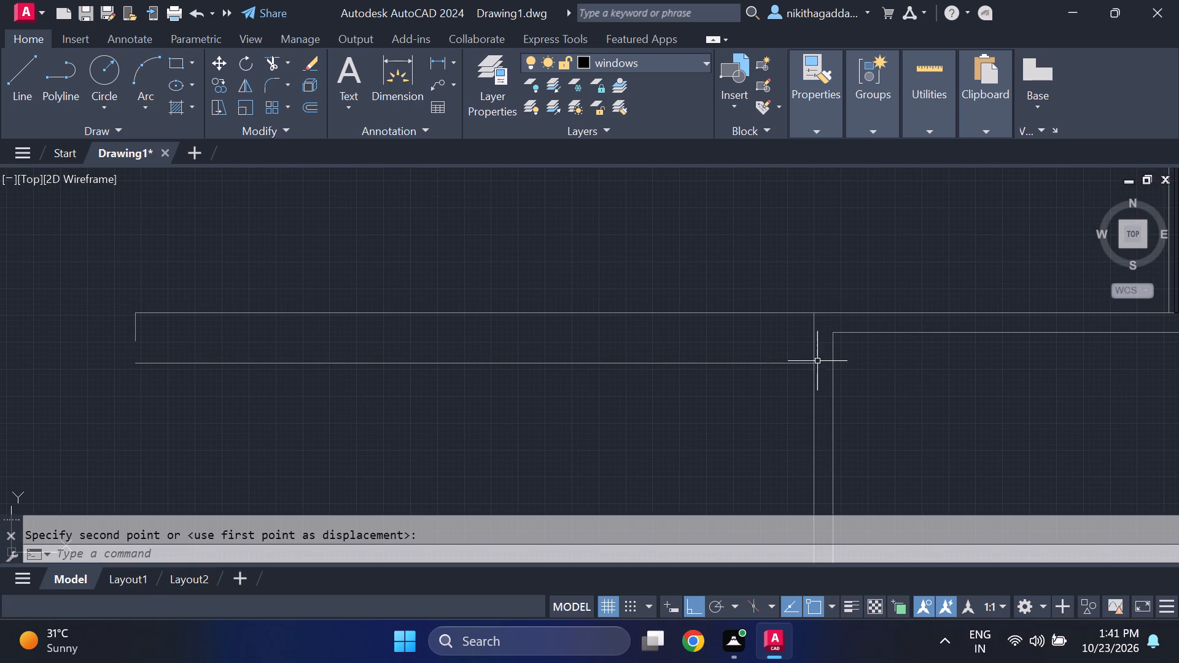
Extend the short west end line of the thickened wall down to its shifted lower face line.
text(ex)
key(Return)
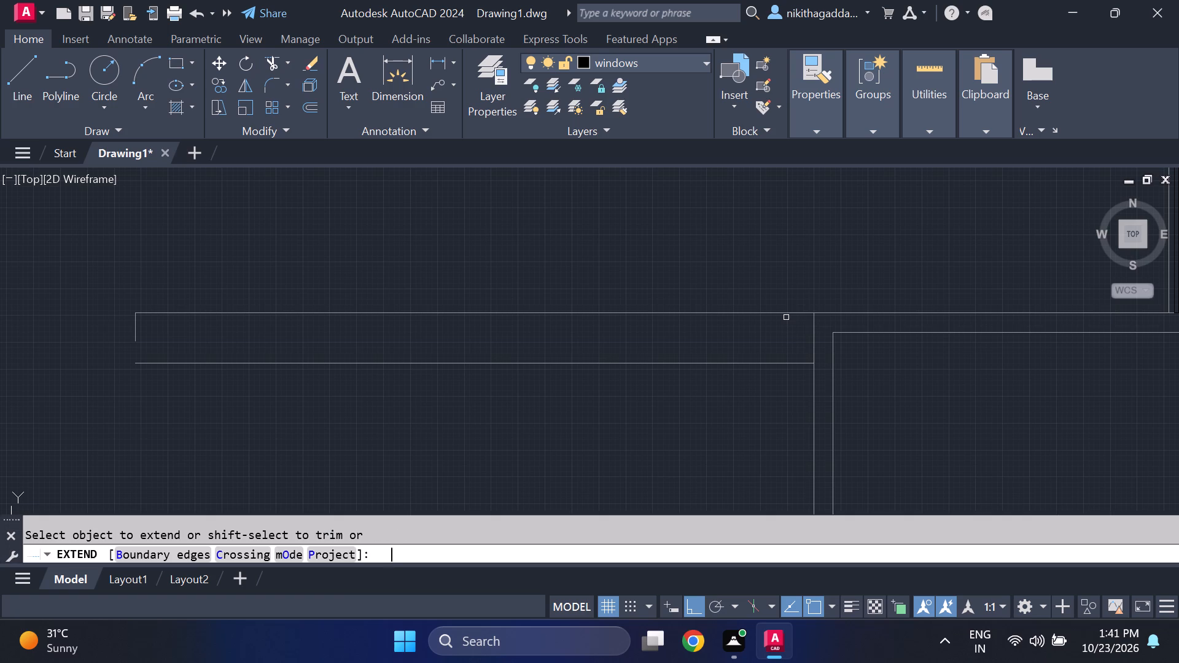
drag(221, 331, 72, 316)
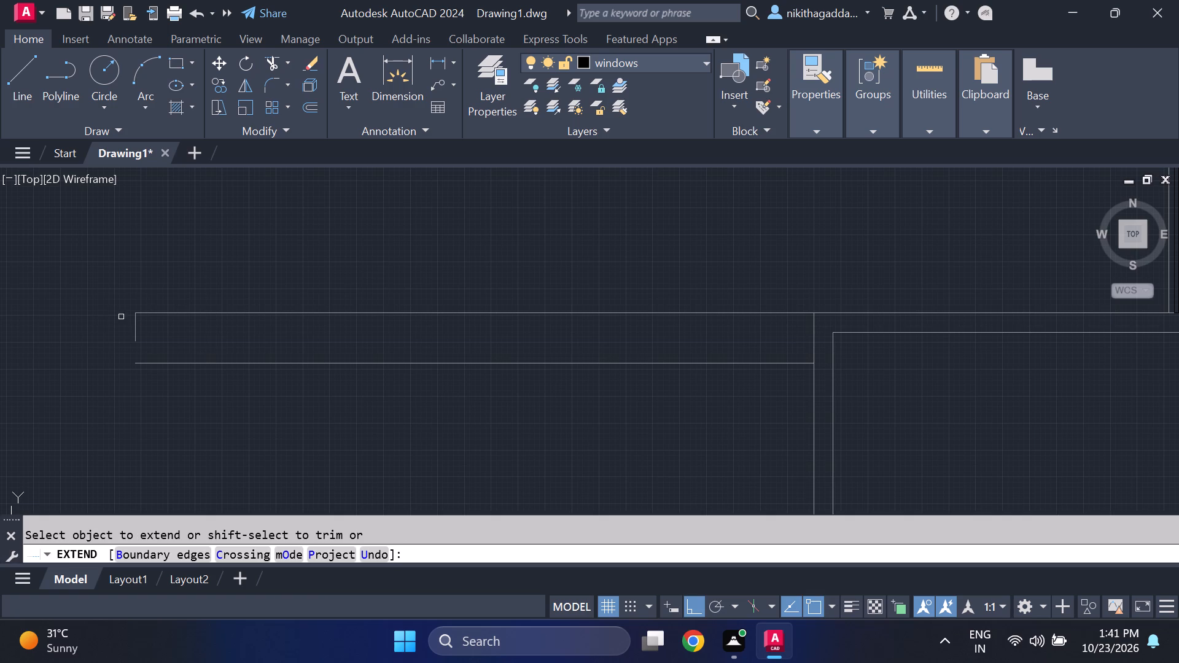
drag(88, 316, 198, 349)
scroll(229, 274, down, 5)
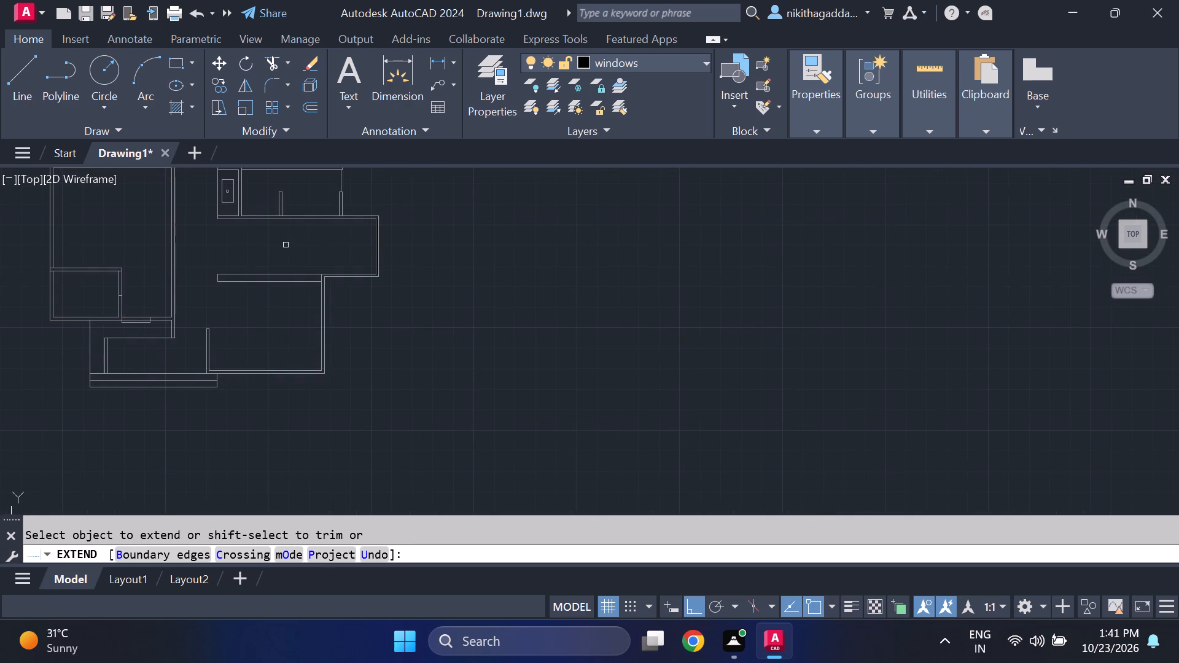
key(Escape)
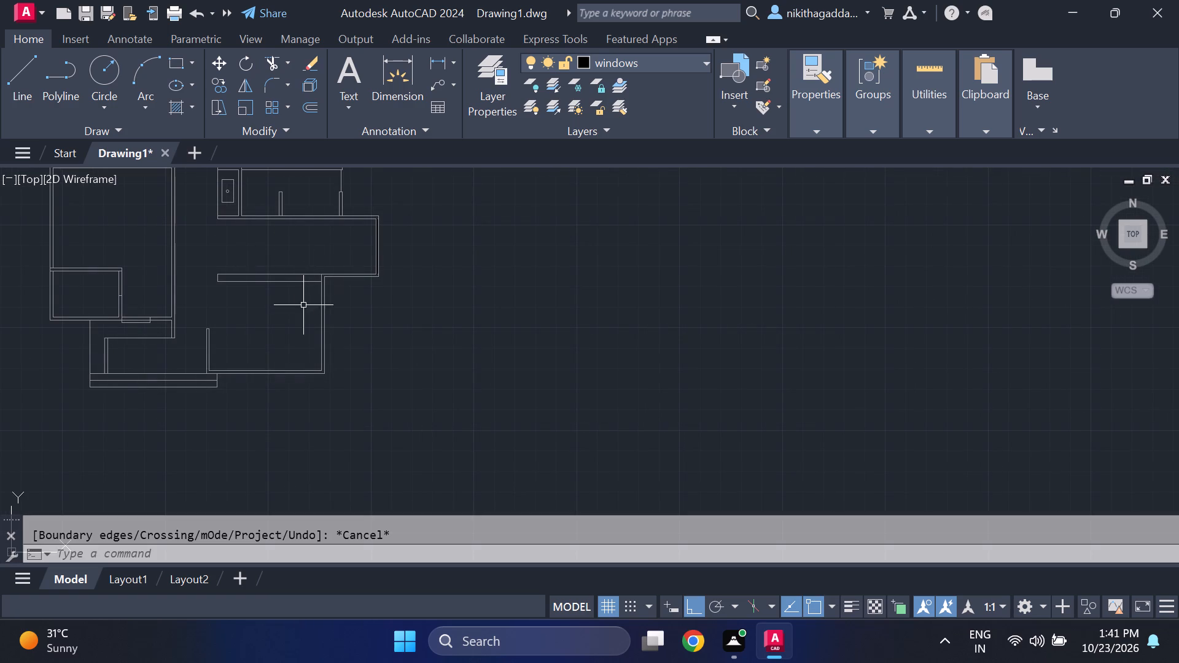
Examine the whole floor plan, then the central and east rooms around the thickened wall, for remaining line problems.
middle_drag(303, 306, 566, 456)
scroll(483, 420, down, 1)
middle_drag(364, 415, 363, 414)
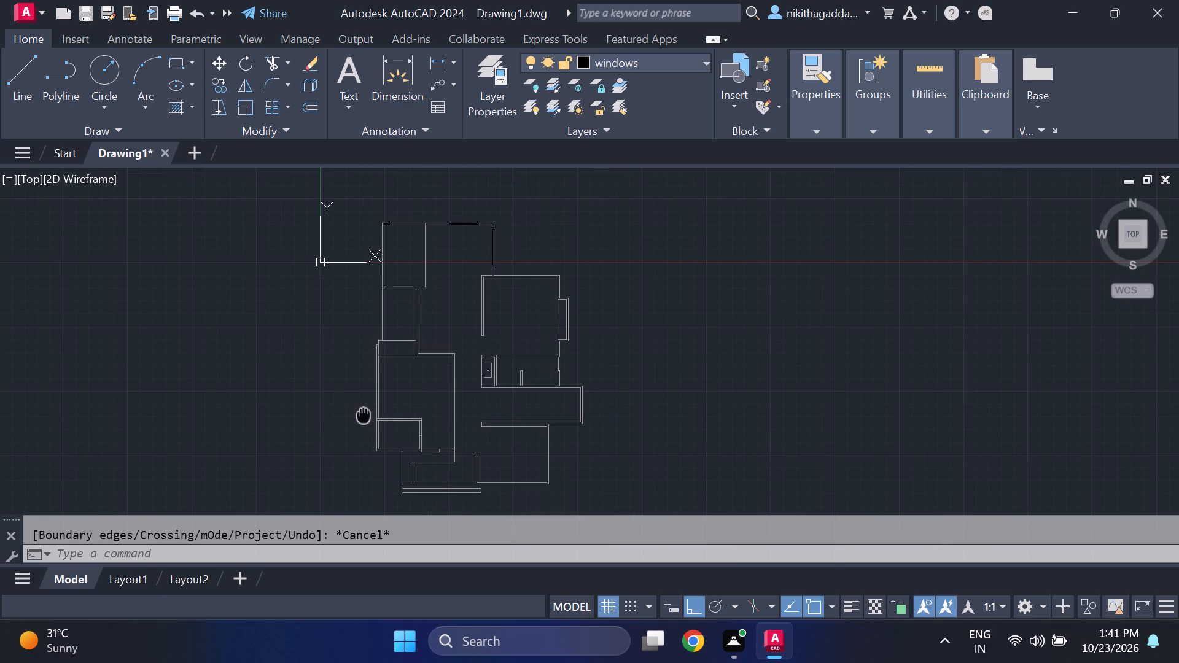
middle_drag(363, 414, 394, 380)
middle_drag(397, 377, 400, 370)
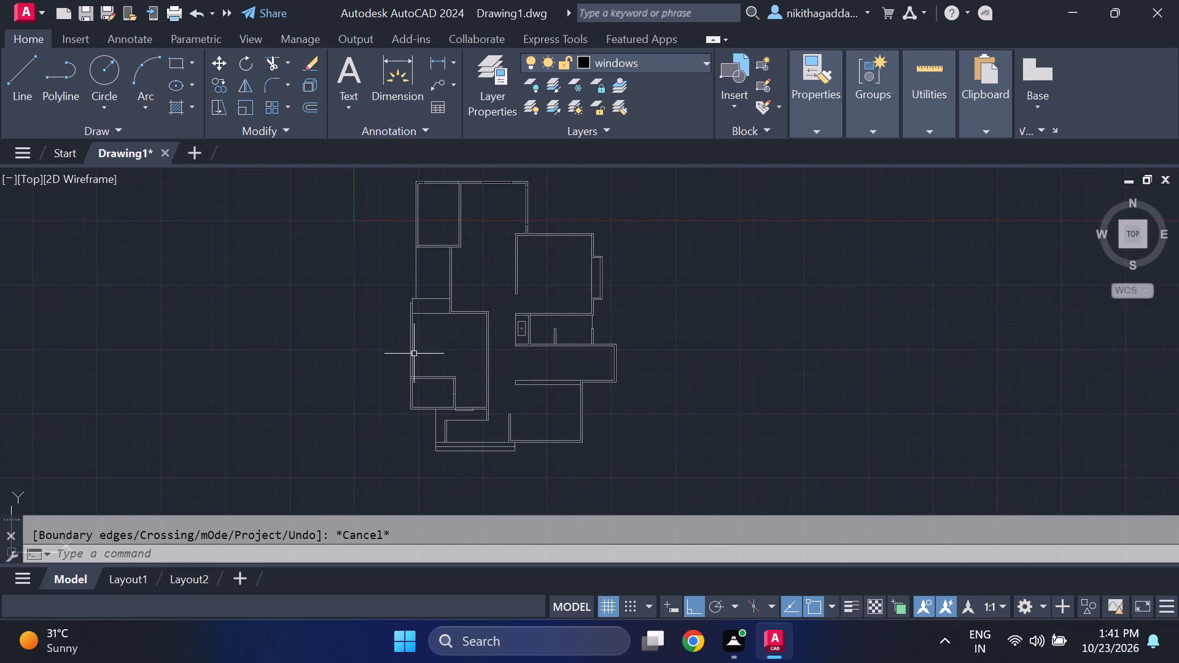
scroll(501, 392, up, 2)
middle_drag(531, 381, 437, 454)
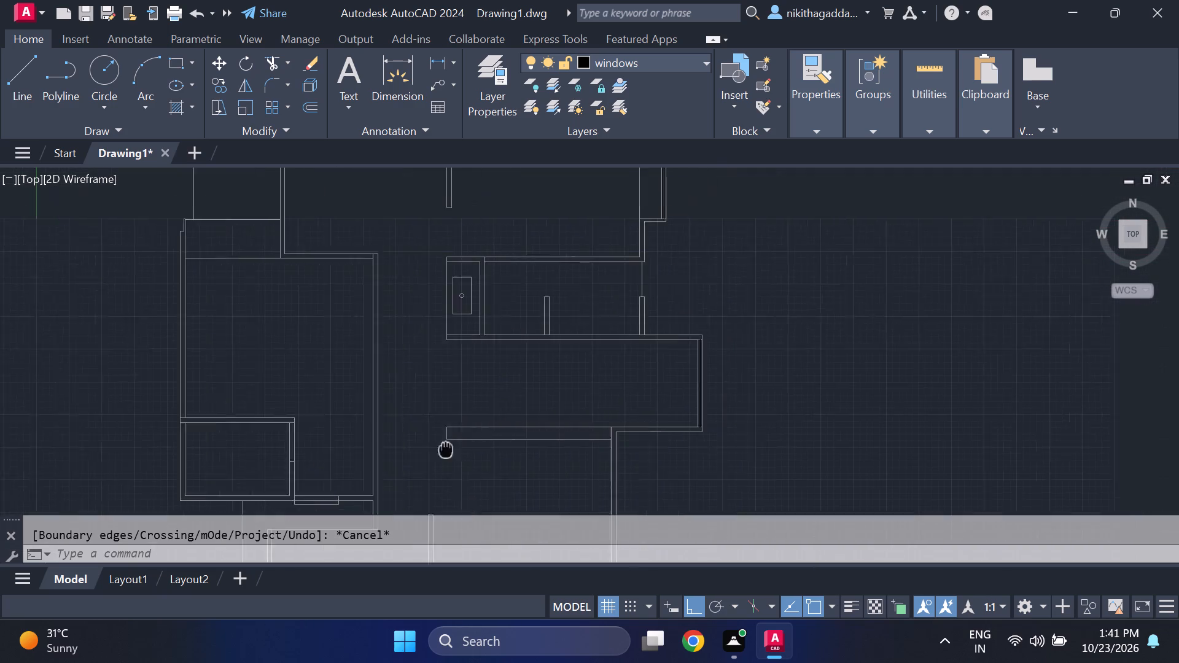
middle_drag(437, 454, 408, 465)
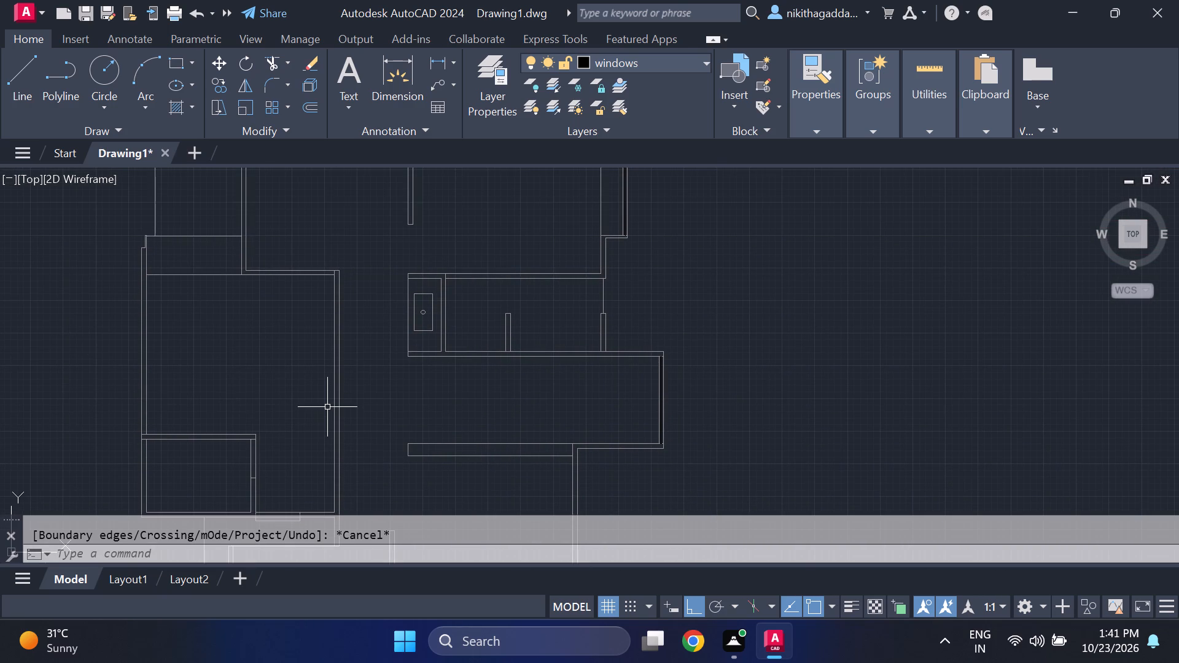
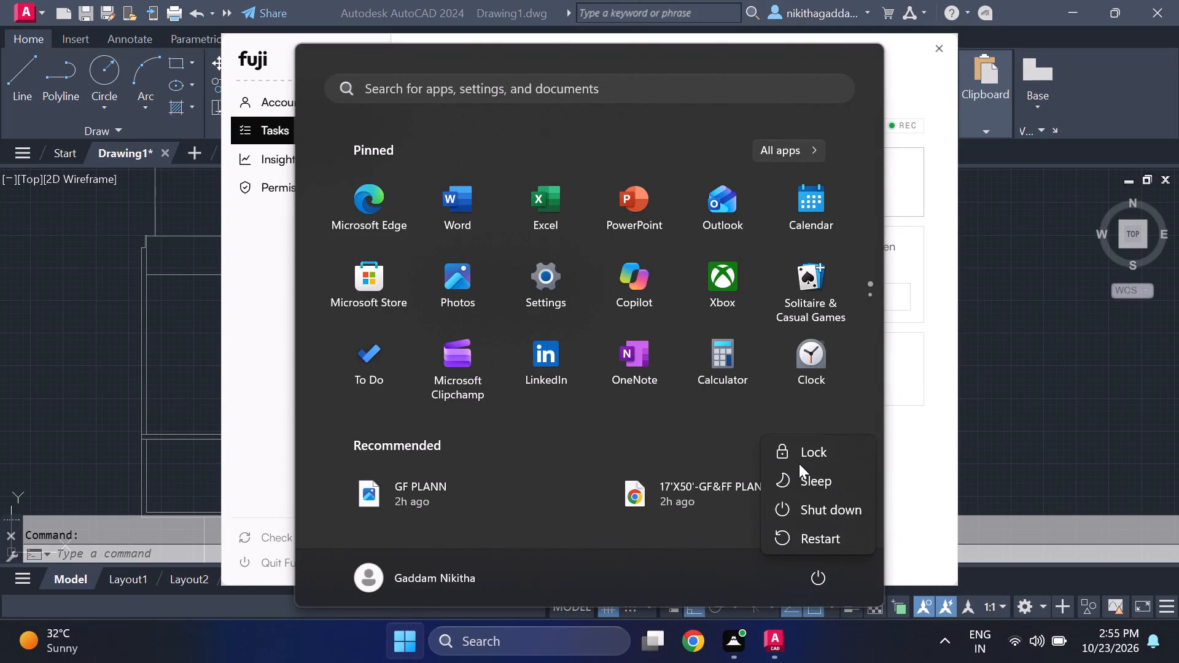
Put the computer to sleep with the drawing left open.
click(806, 473)
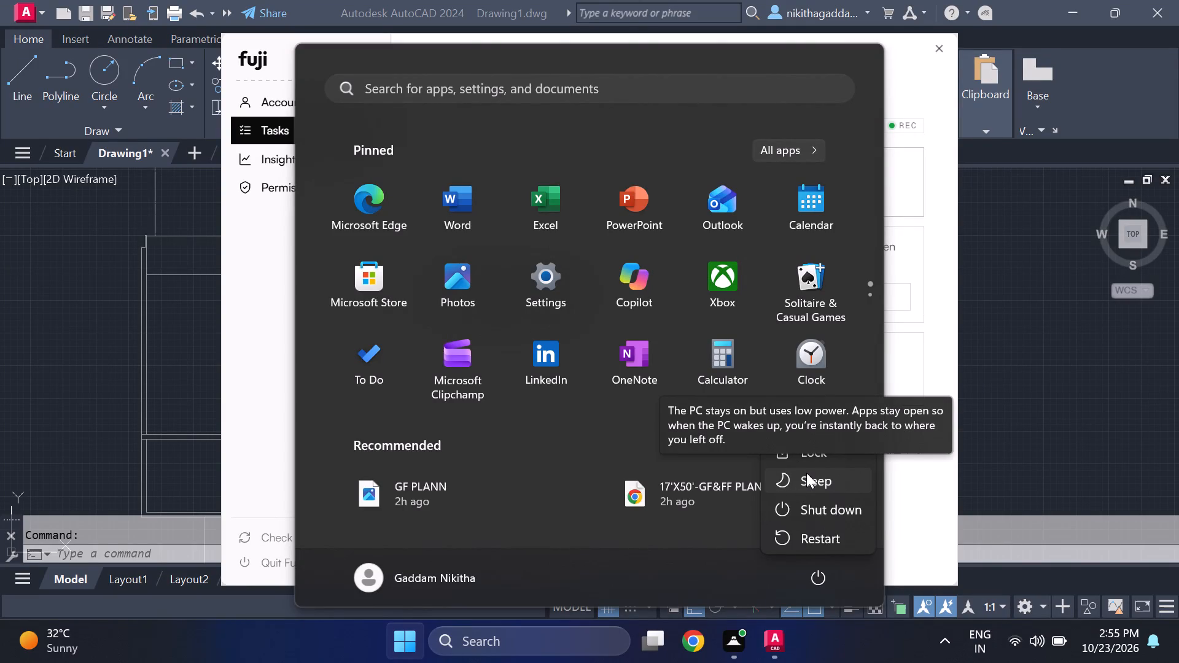
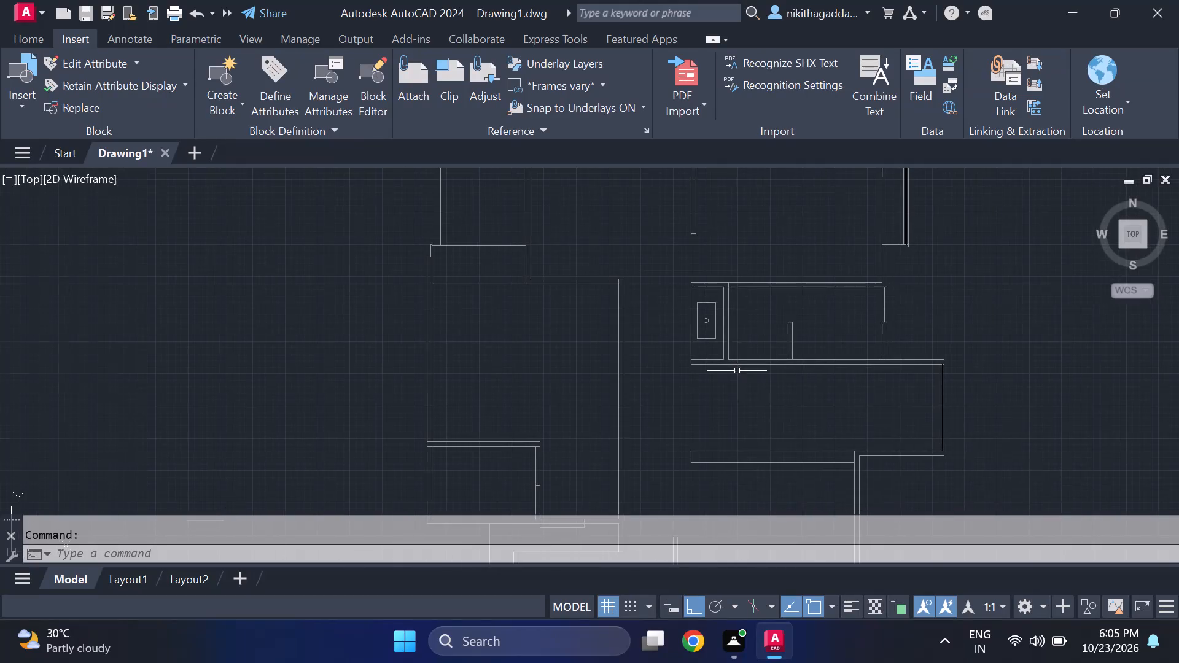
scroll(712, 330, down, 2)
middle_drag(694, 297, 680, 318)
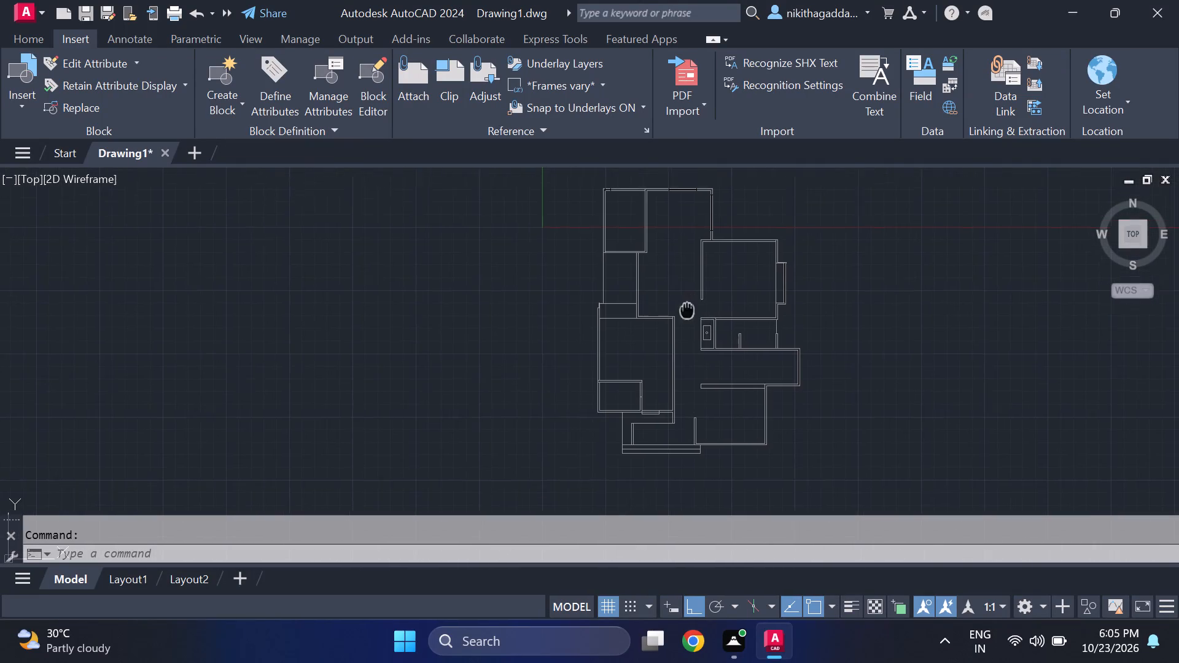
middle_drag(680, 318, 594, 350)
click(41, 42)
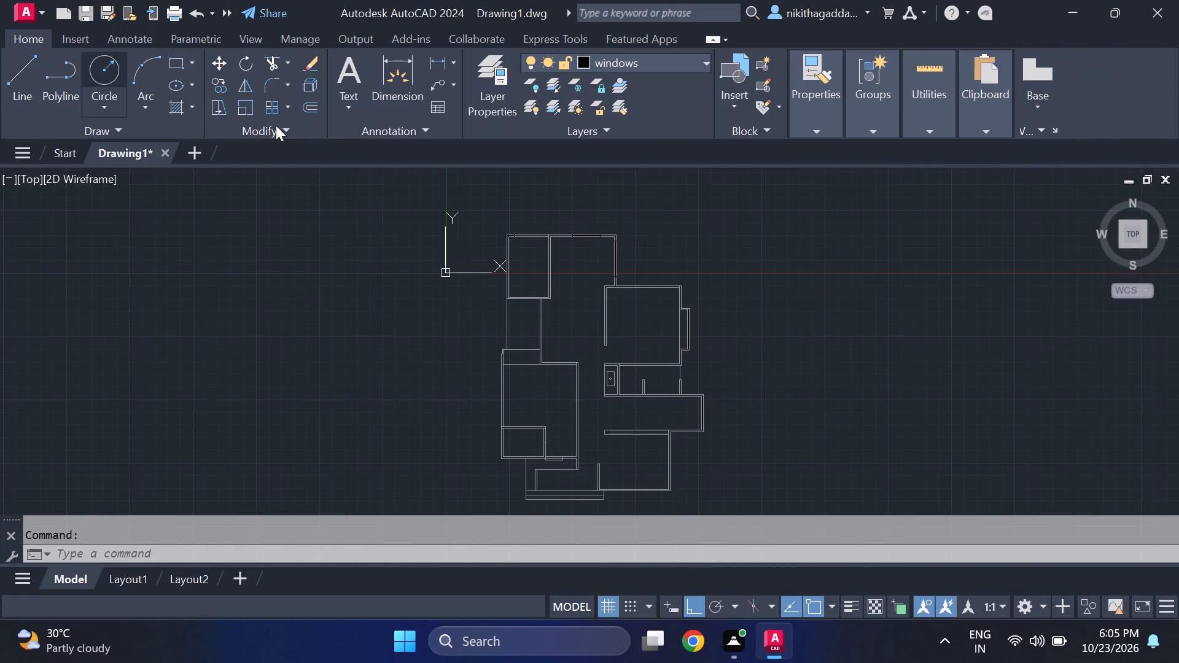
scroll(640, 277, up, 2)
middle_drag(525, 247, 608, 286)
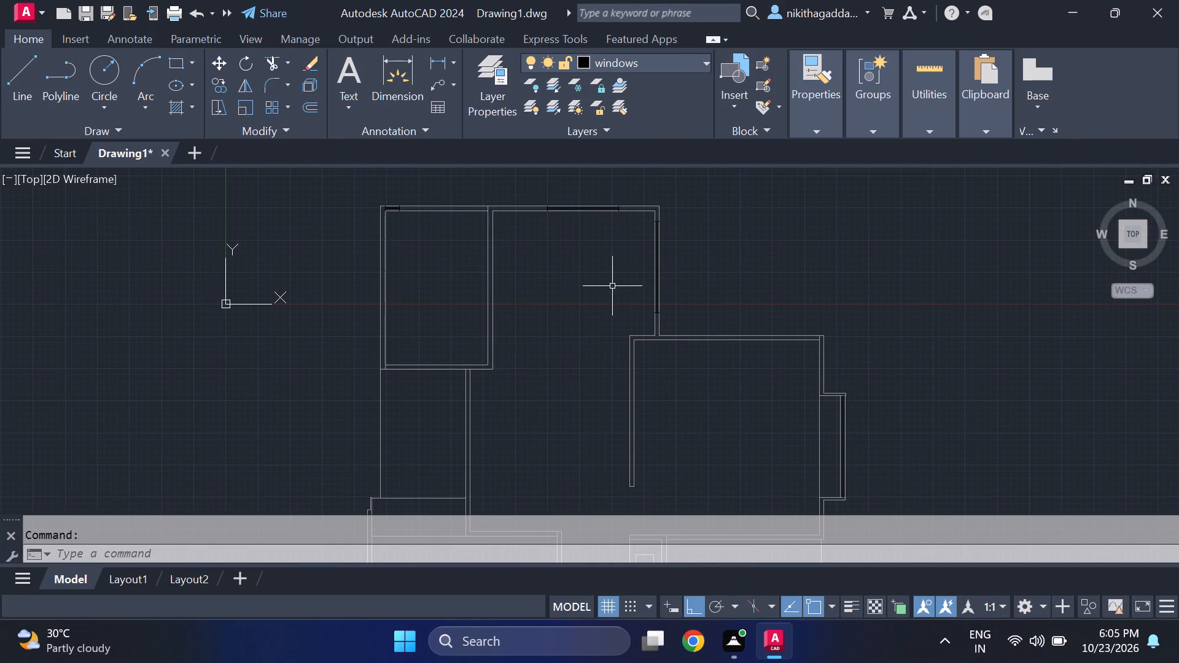
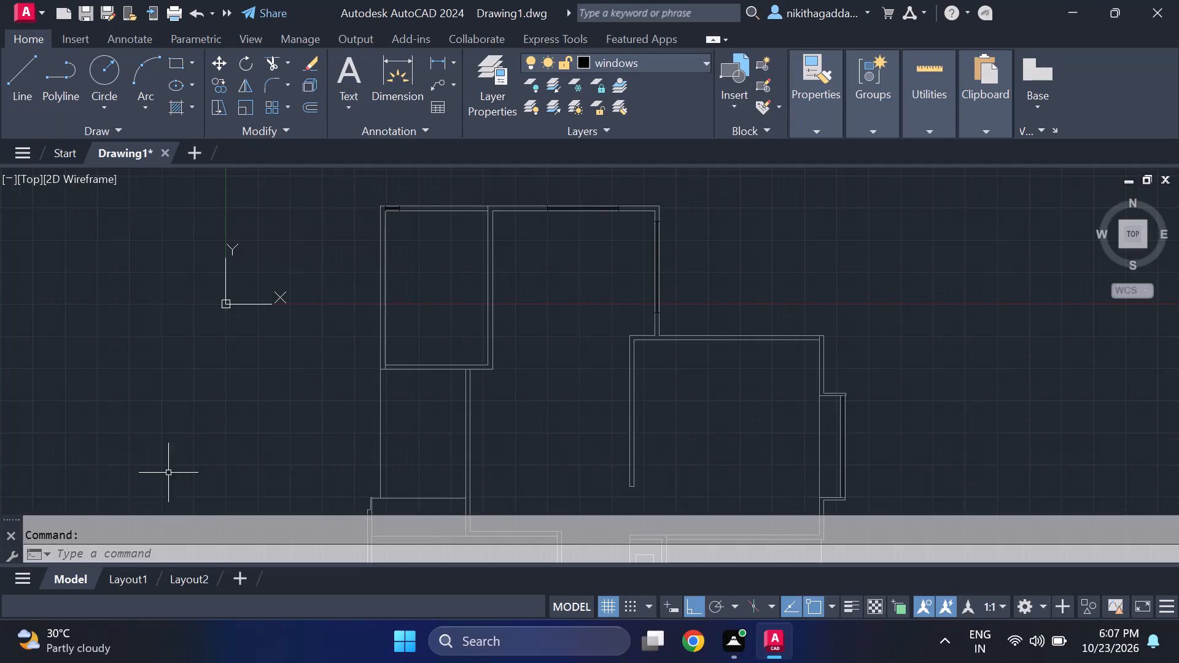
Draw a short line across the top wall of the east room, a little west of its northeast corner, as one window end.
scroll(223, 451, down, 2)
scroll(342, 370, up, 2)
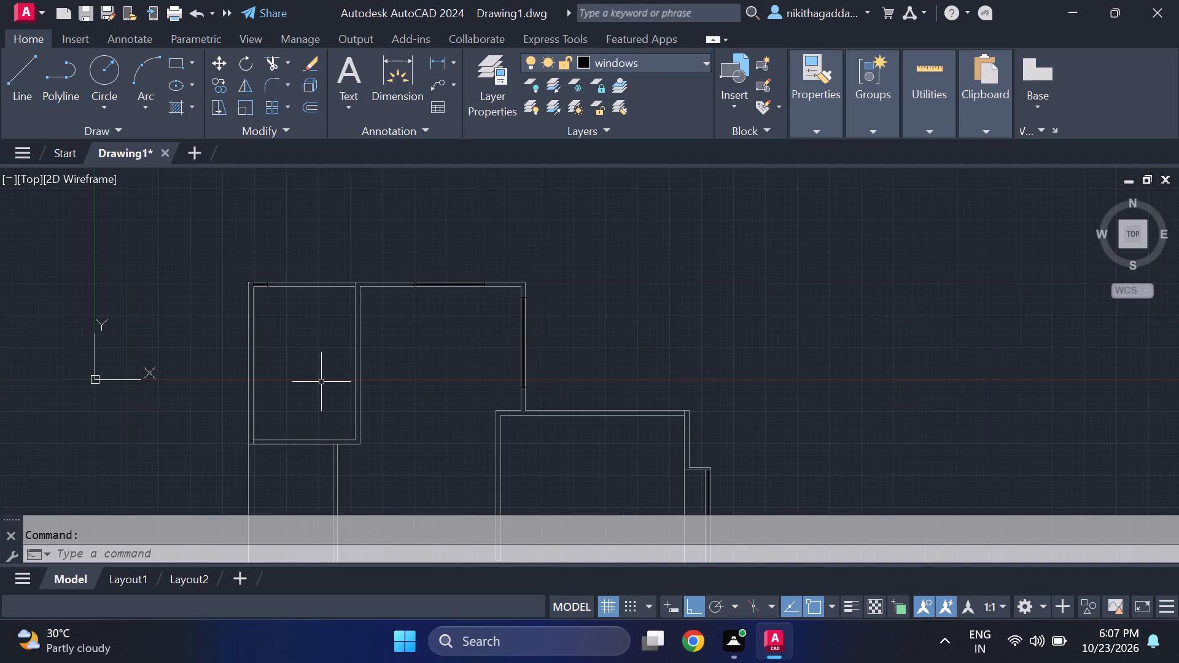
scroll(321, 382, up, 1)
middle_drag(321, 382, 490, 335)
scroll(492, 335, down, 3)
scroll(512, 342, up, 3)
middle_drag(572, 410, 526, 405)
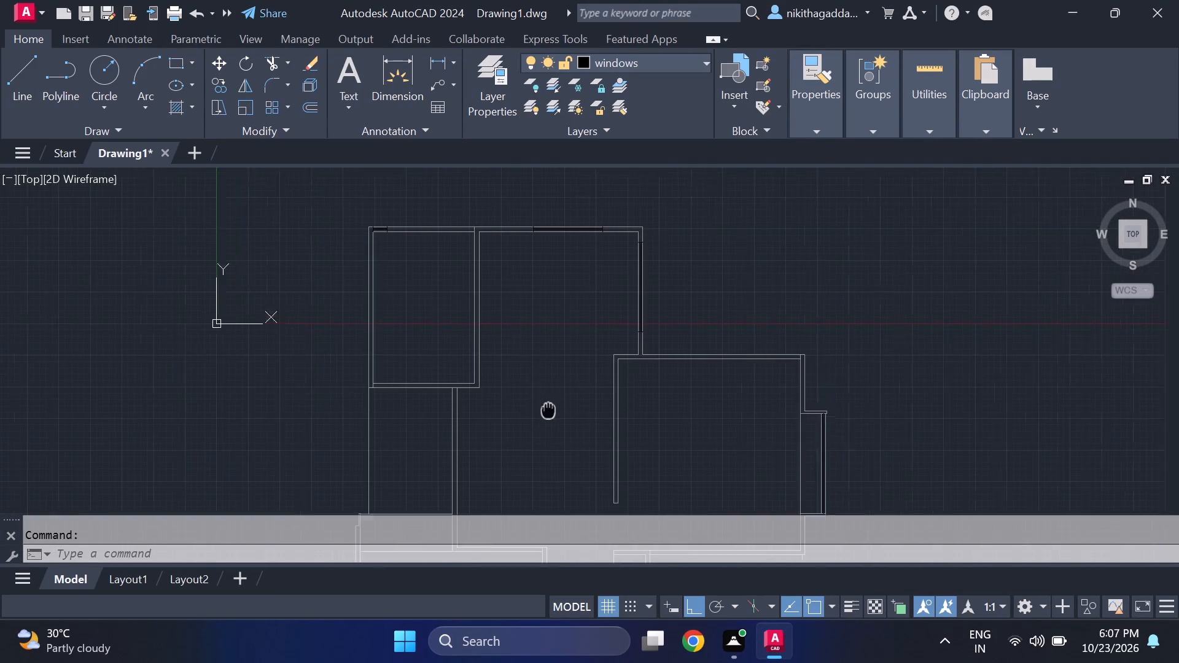
middle_drag(526, 405, 384, 359)
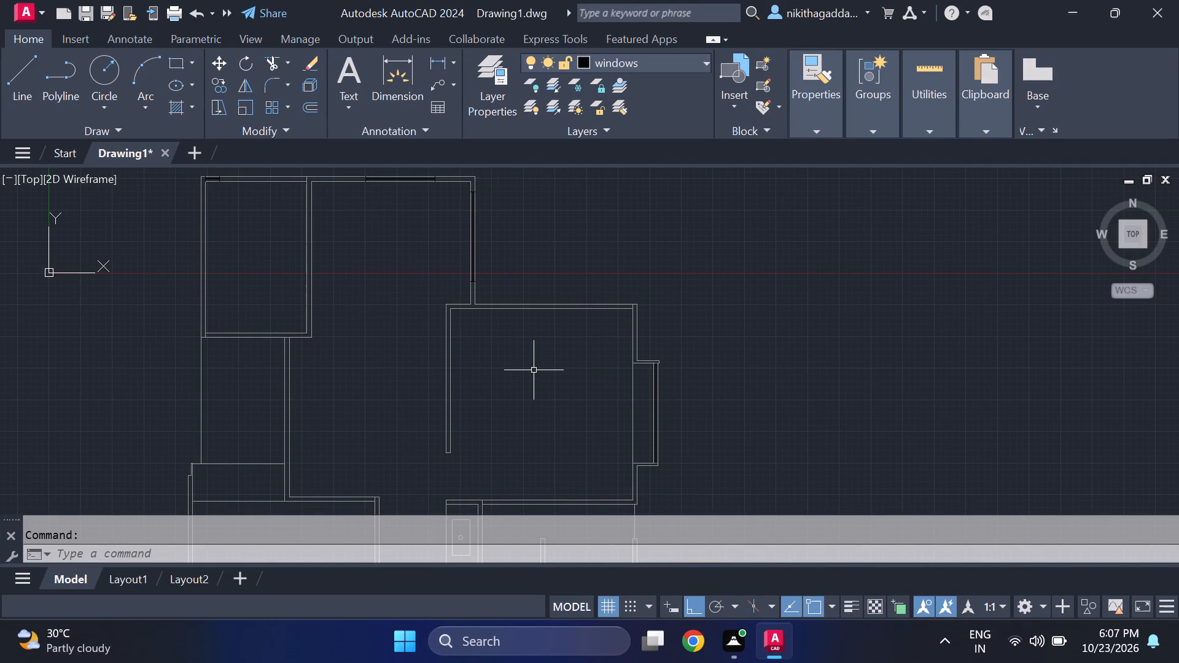
scroll(578, 384, up, 1)
middle_drag(571, 388, 513, 373)
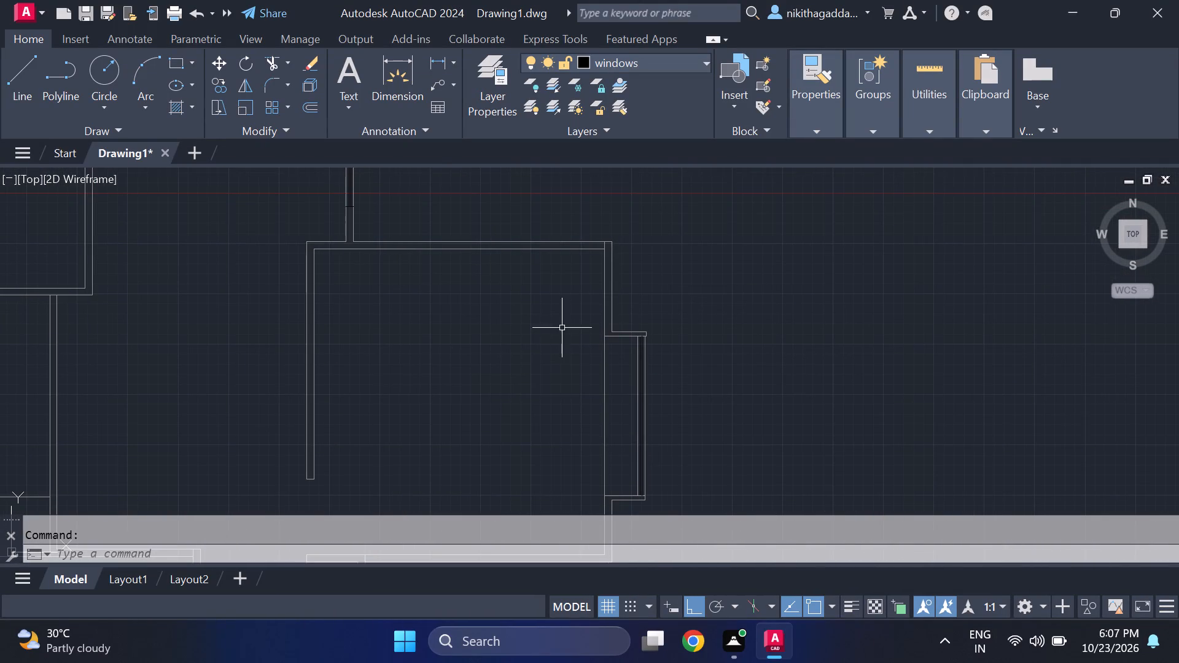
middle_drag(574, 294, 577, 399)
key(l)
key(Return)
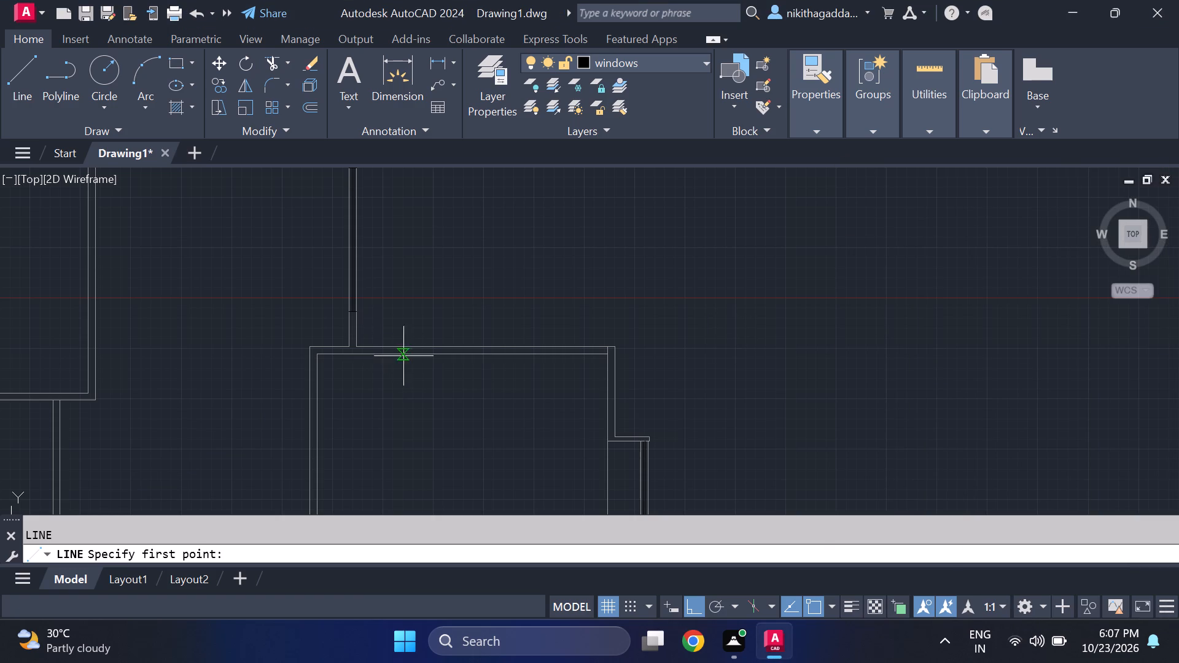
middle_drag(476, 376, 392, 344)
scroll(467, 374, up, 1)
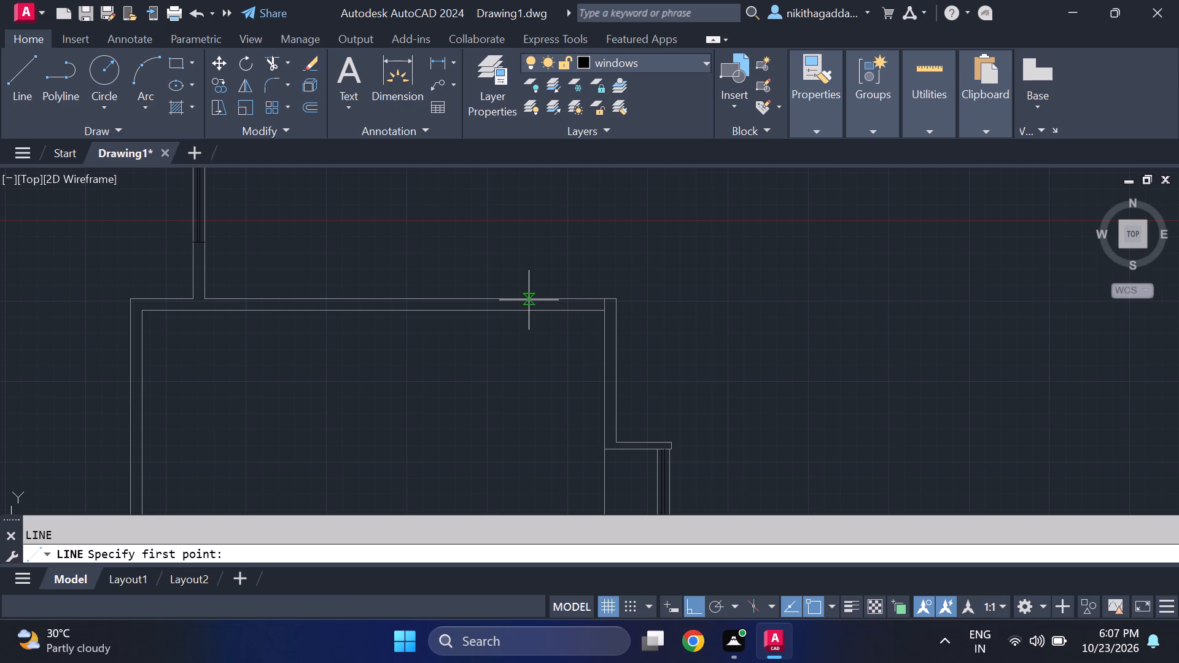
click(527, 300)
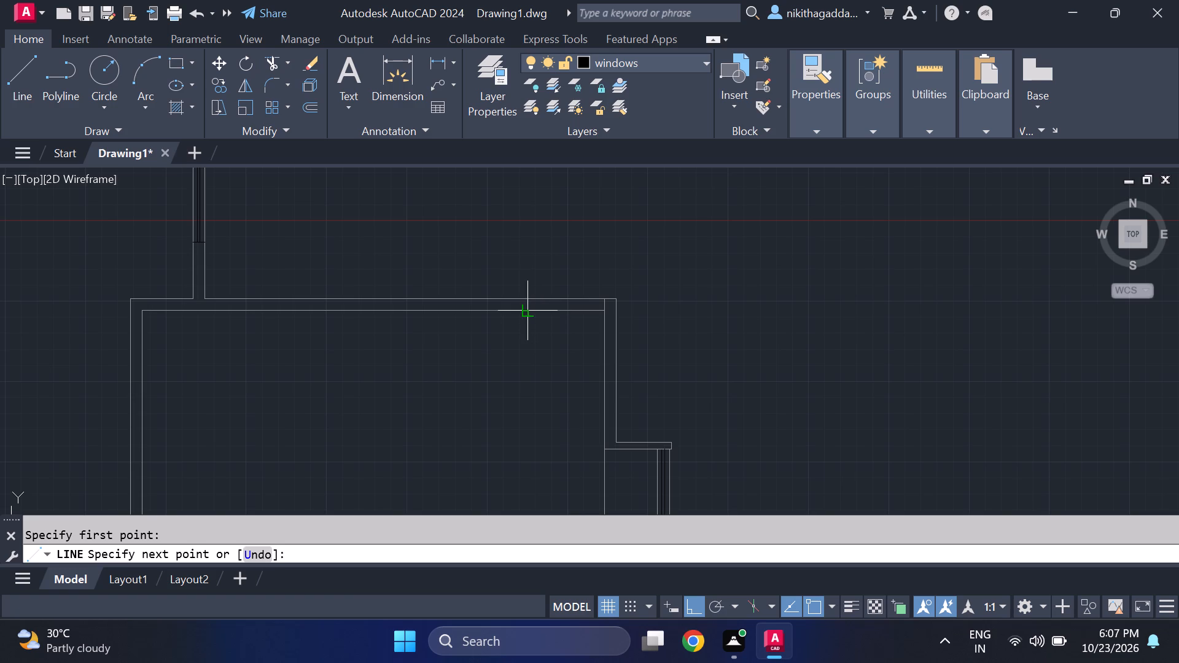
click(532, 311)
key(Return)
Draw the window's other end line across the same wall, in line with the inner face of the east wall.
key(Return)
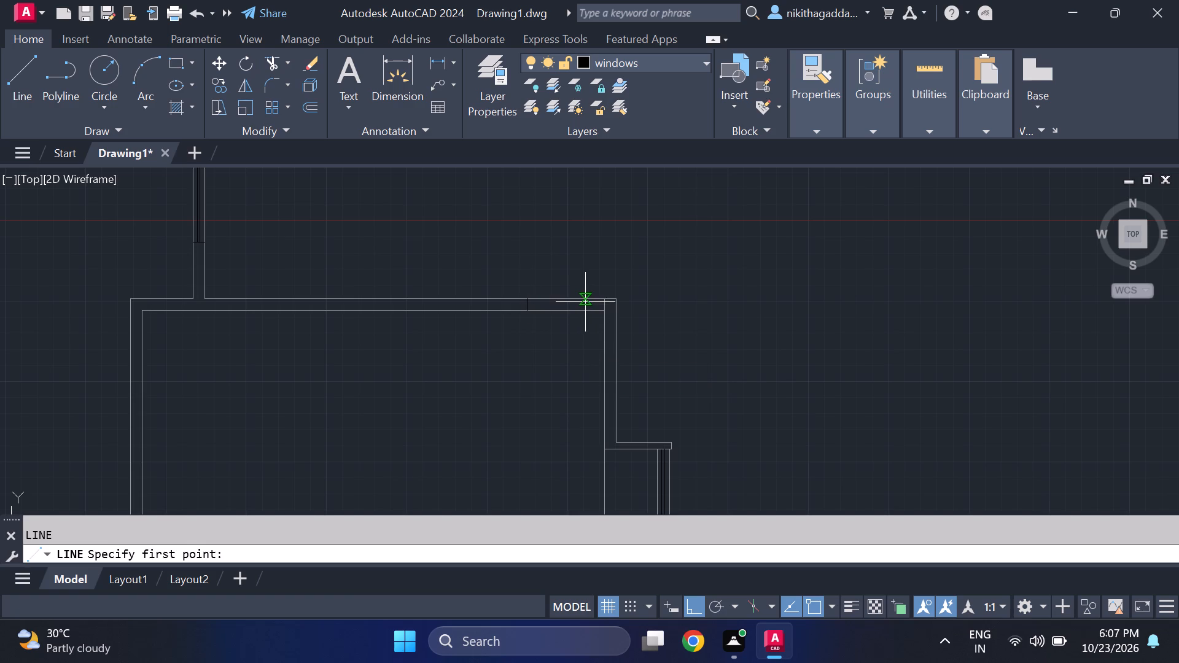
scroll(595, 310, up, 1)
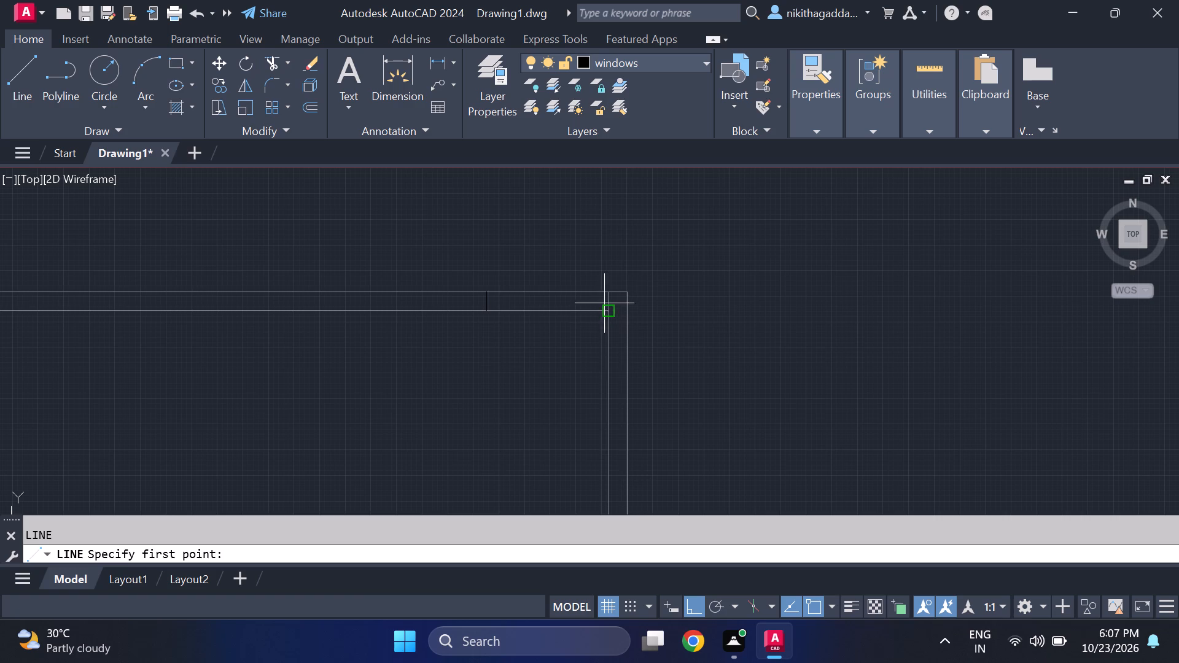
scroll(608, 298, up, 2)
click(604, 283)
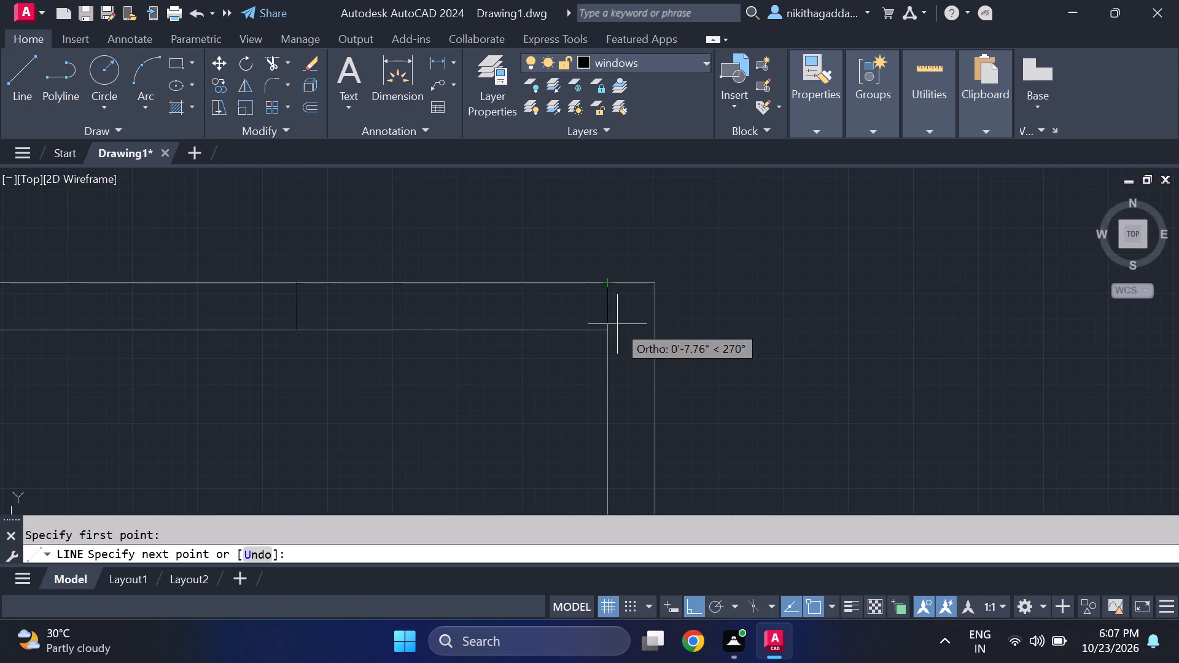
click(610, 328)
key(Return)
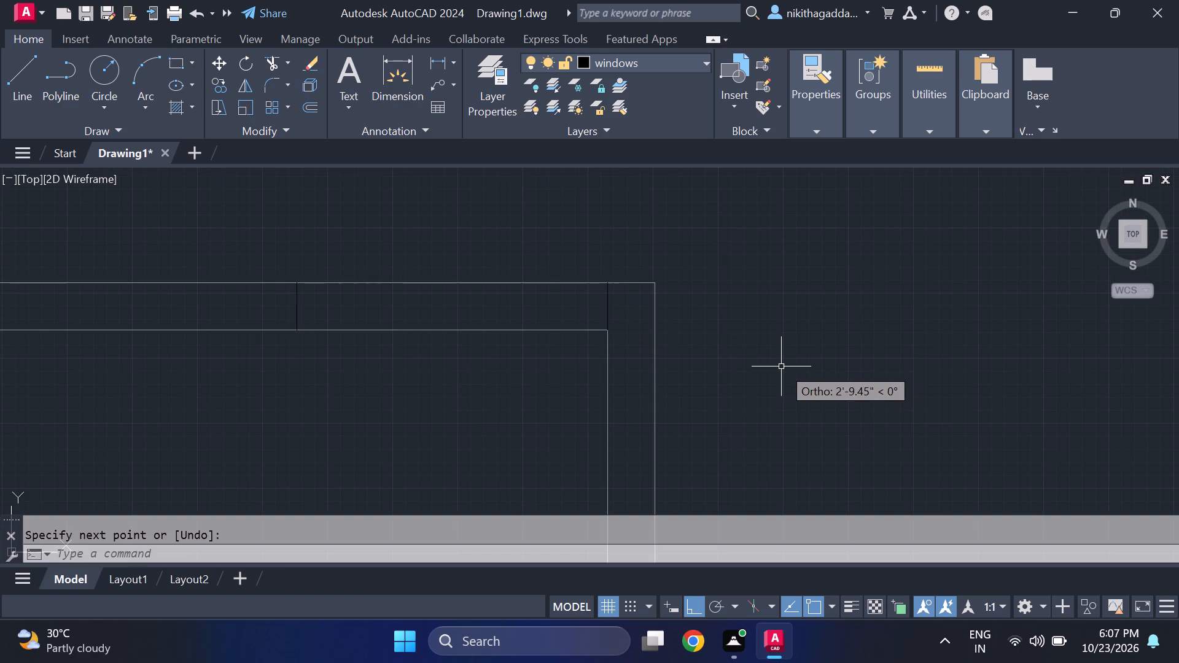
Draw two parallel lines lengthwise between the window's end lines, one along the wall's midline and one just below it.
key(Return)
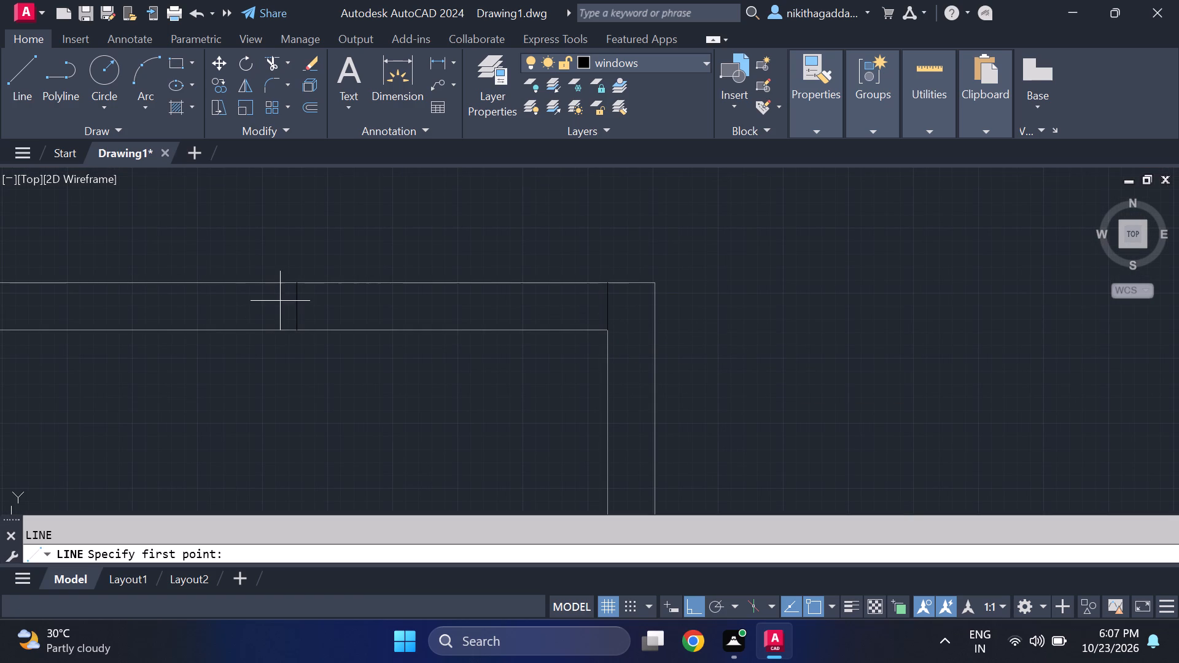
click(300, 303)
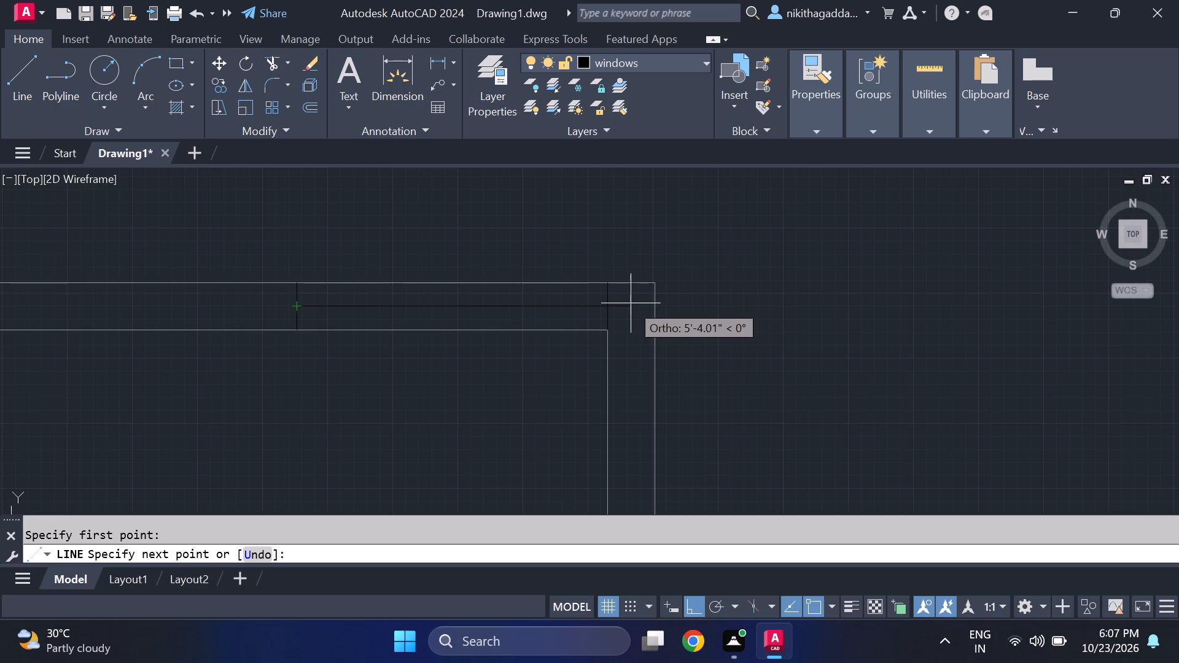
click(611, 305)
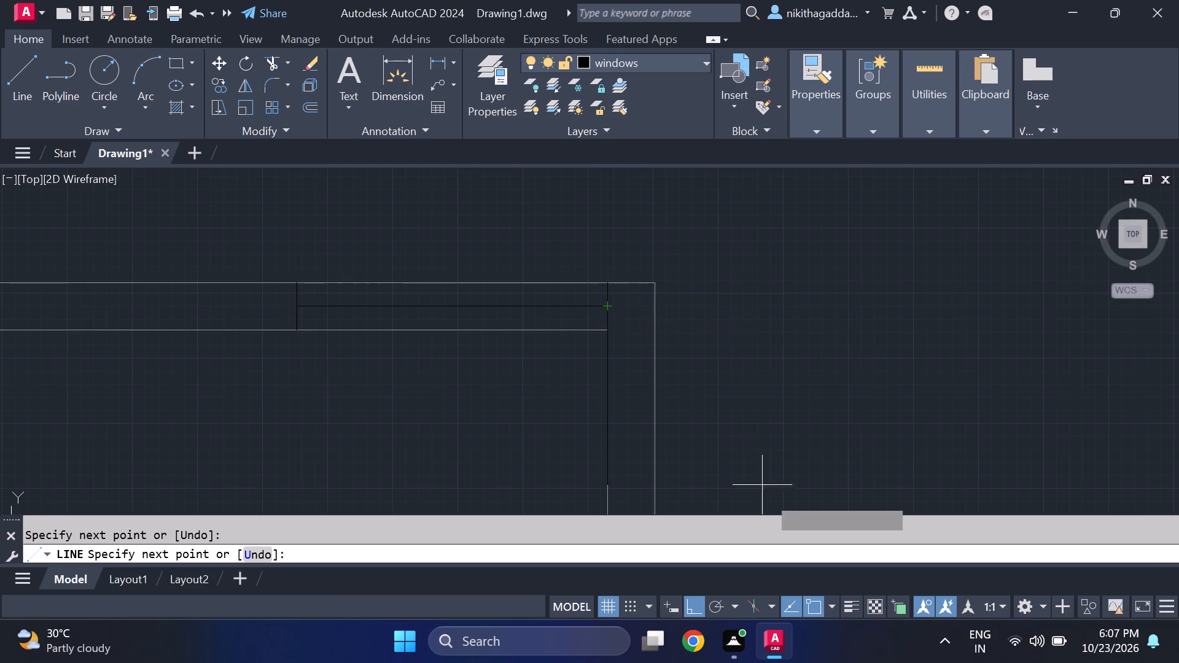
key(space)
key(space)
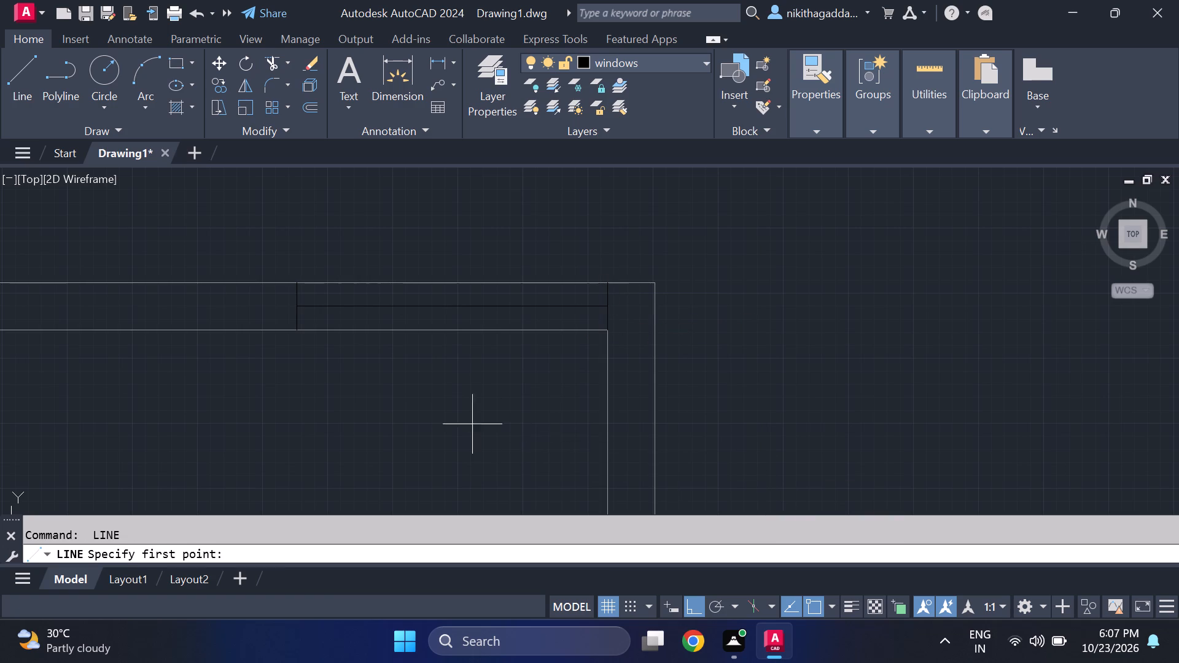
scroll(294, 303, up, 2)
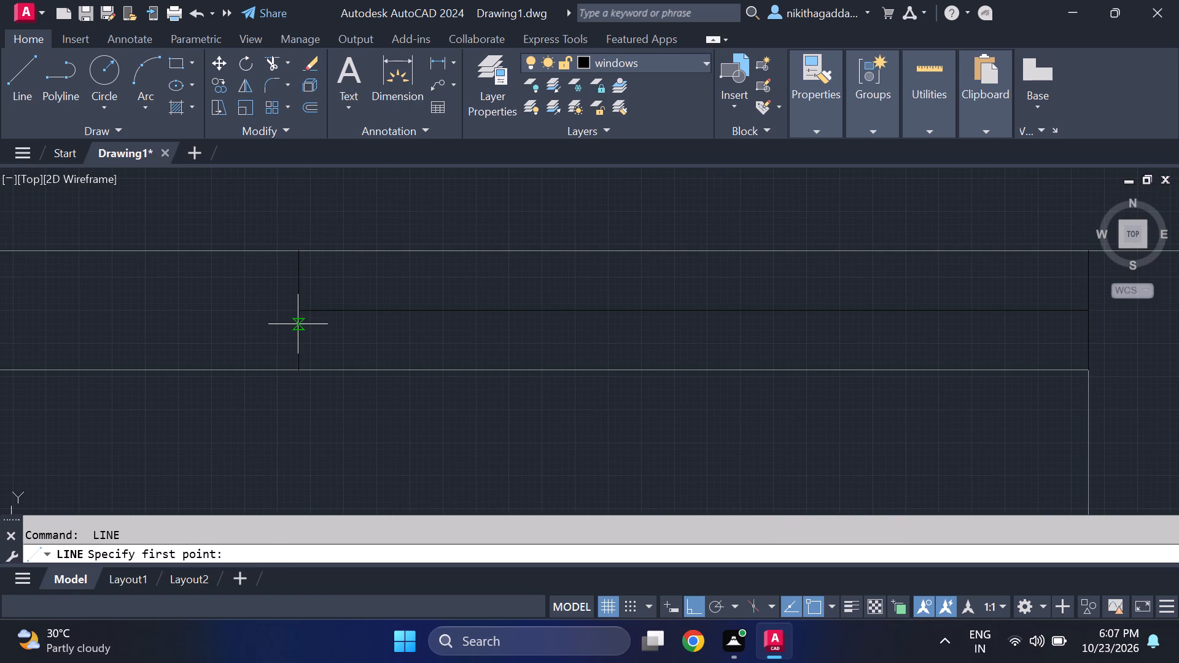
click(298, 326)
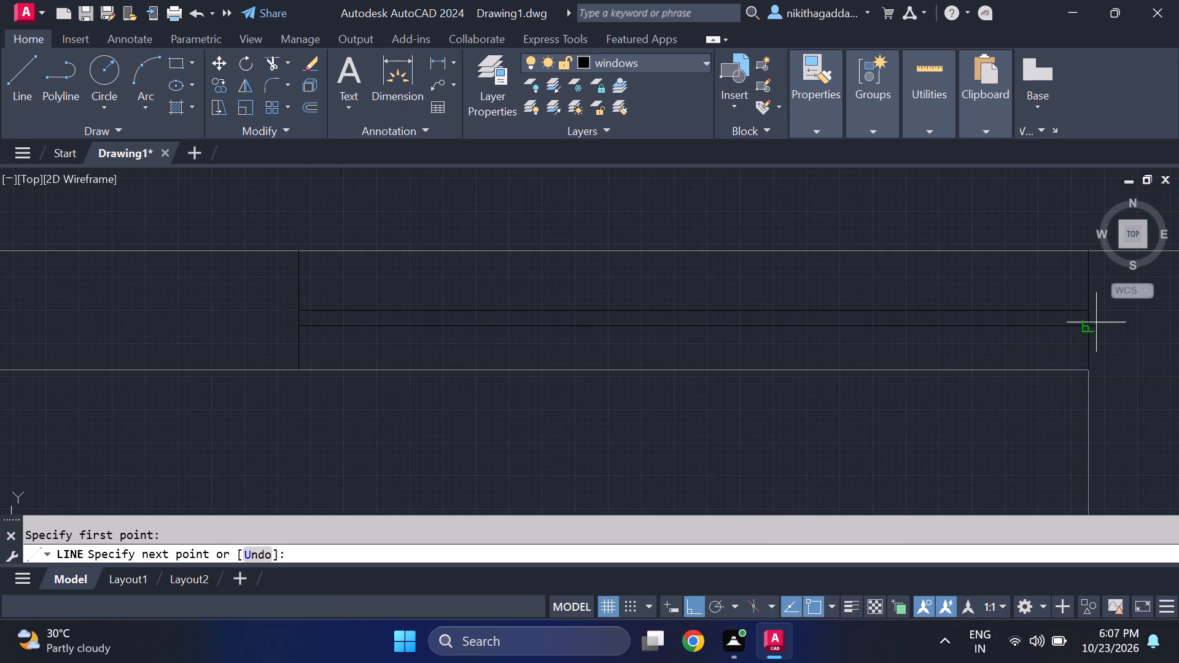
click(1092, 327)
scroll(748, 435, down, 4)
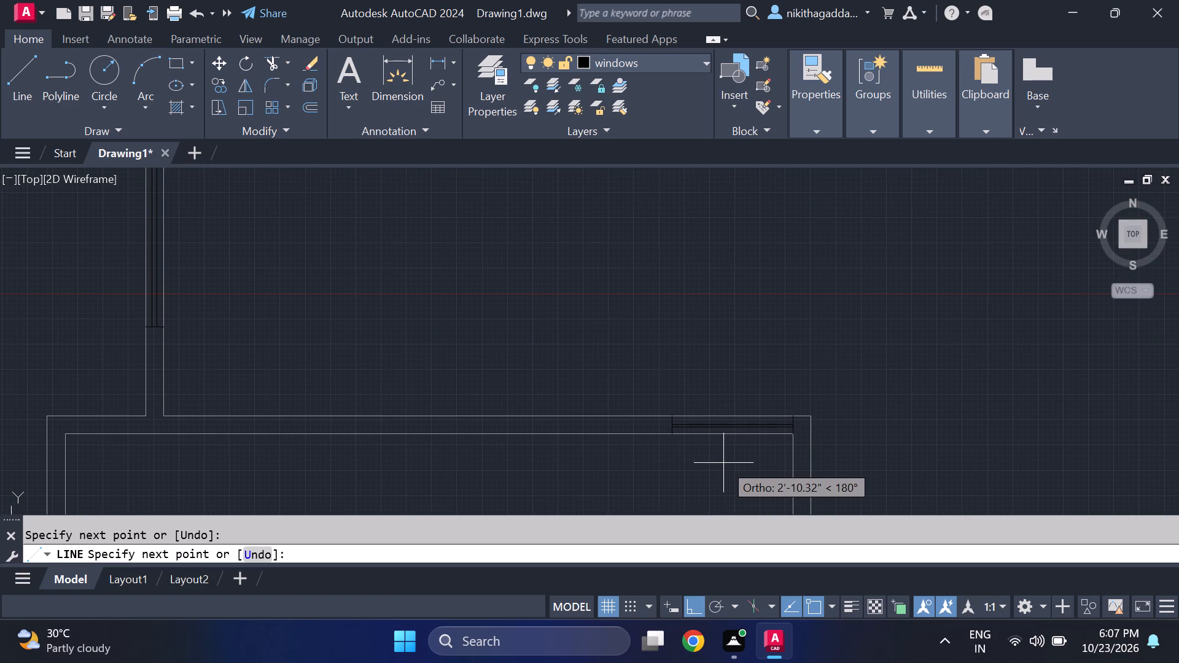
key(Escape)
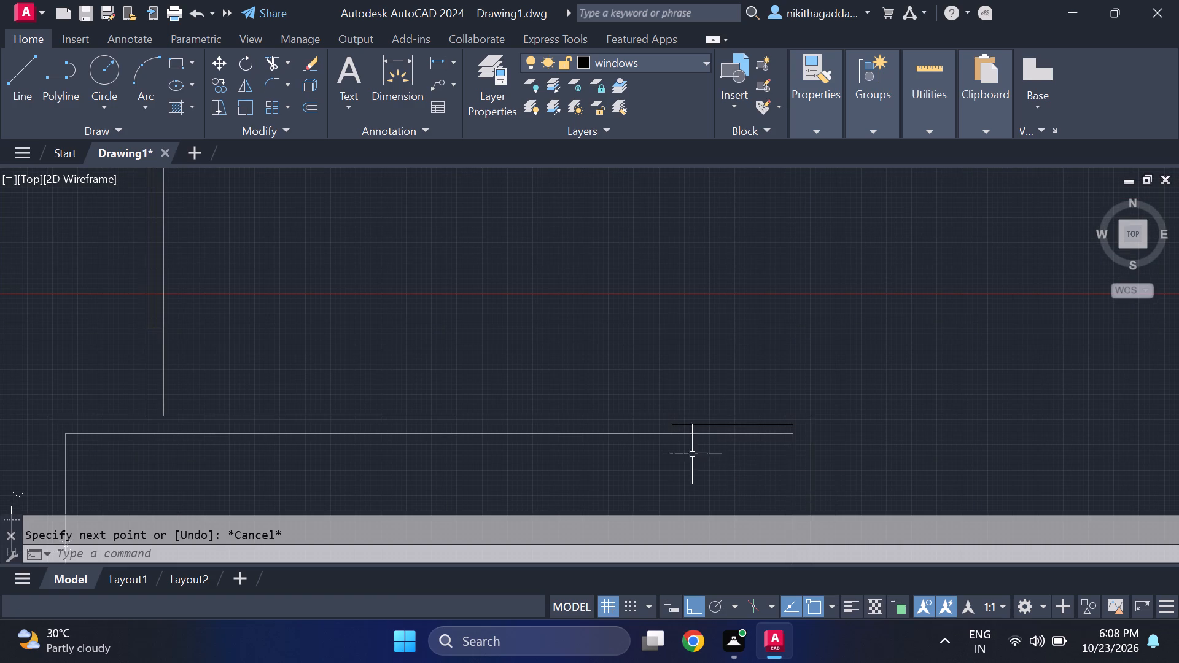
Examine the east room's walls, its projecting window bay and the small partitioned rooms below for remaining window locations.
scroll(669, 446, down, 2)
middle_drag(655, 479, 560, 381)
scroll(553, 374, up, 2)
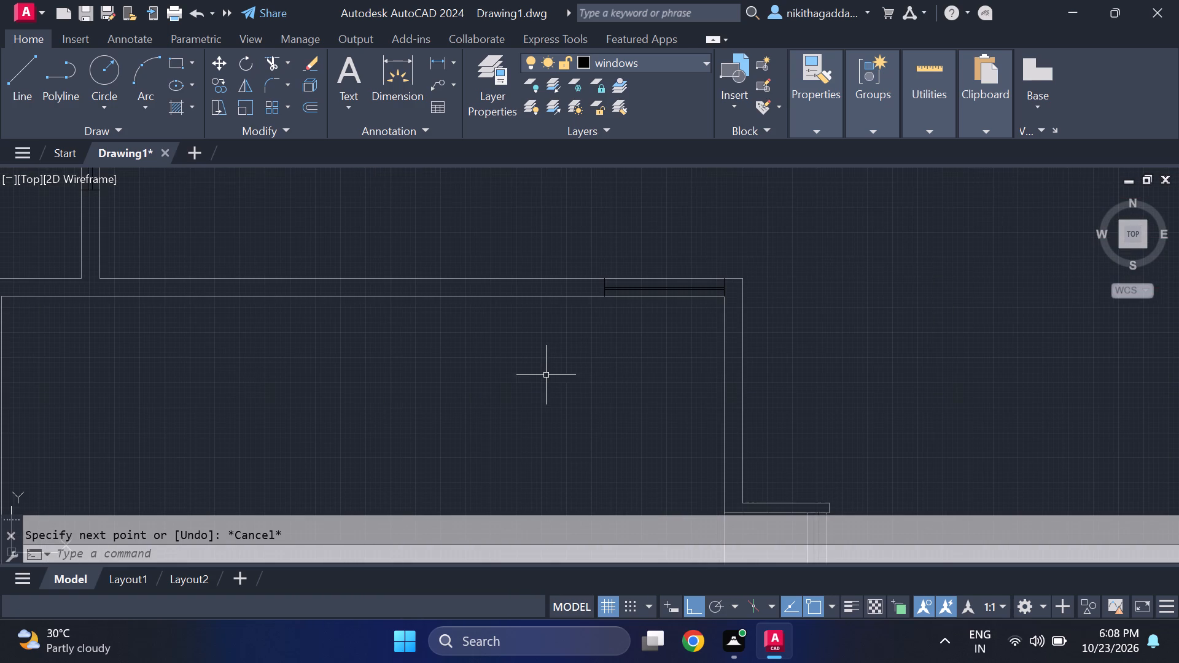
middle_drag(543, 376, 381, 405)
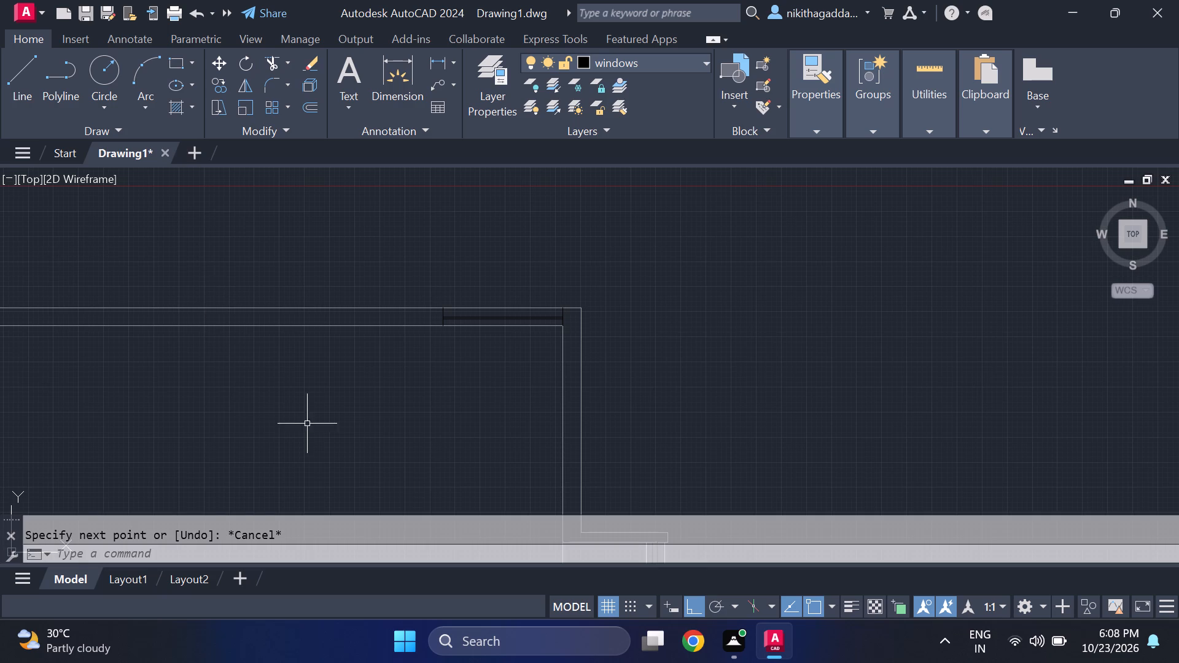
scroll(376, 407, down, 3)
middle_drag(406, 414, 426, 345)
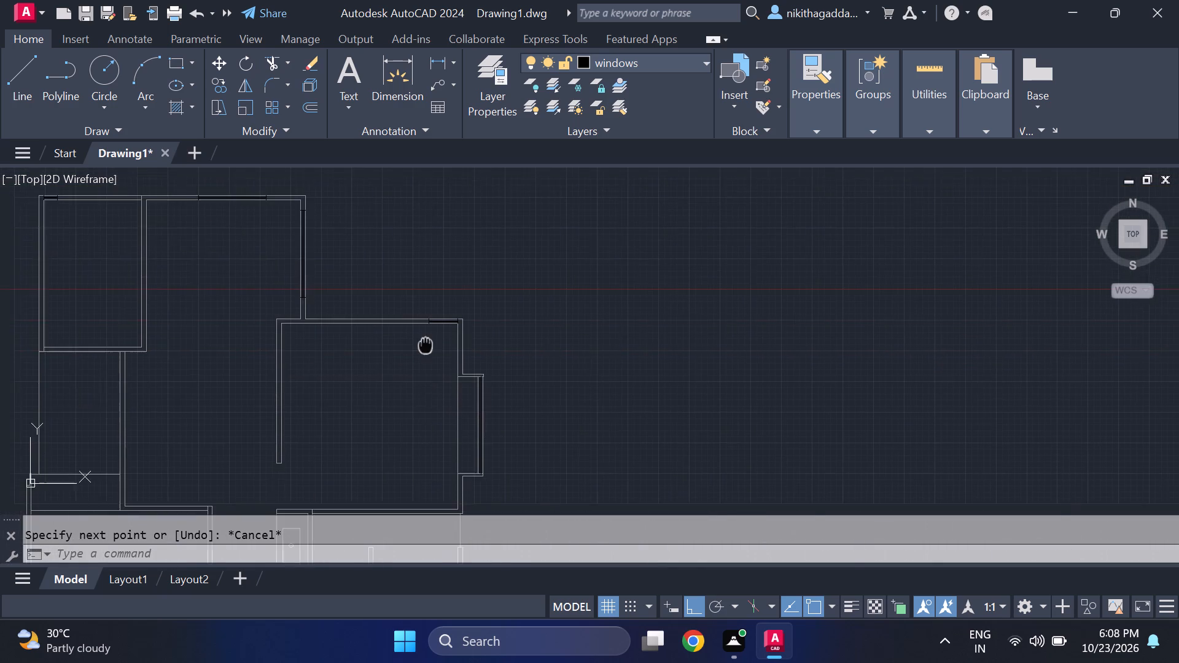
middle_drag(426, 345, 428, 339)
scroll(432, 321, up, 3)
middle_drag(434, 334, 440, 365)
scroll(442, 346, down, 4)
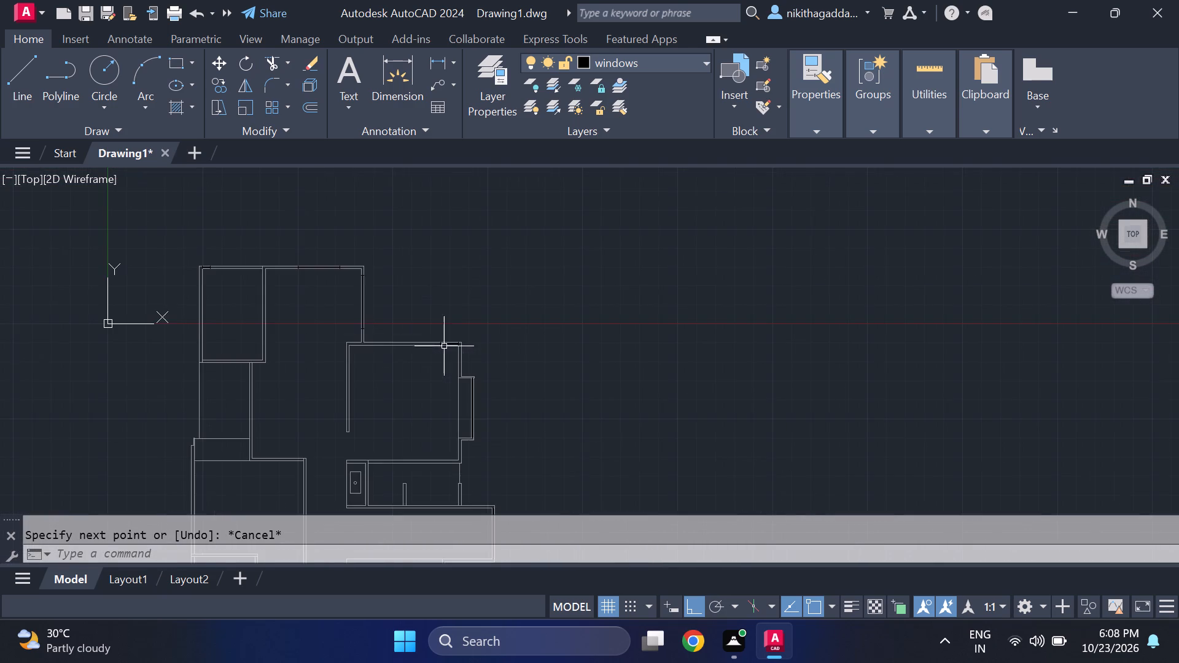
scroll(403, 363, up, 2)
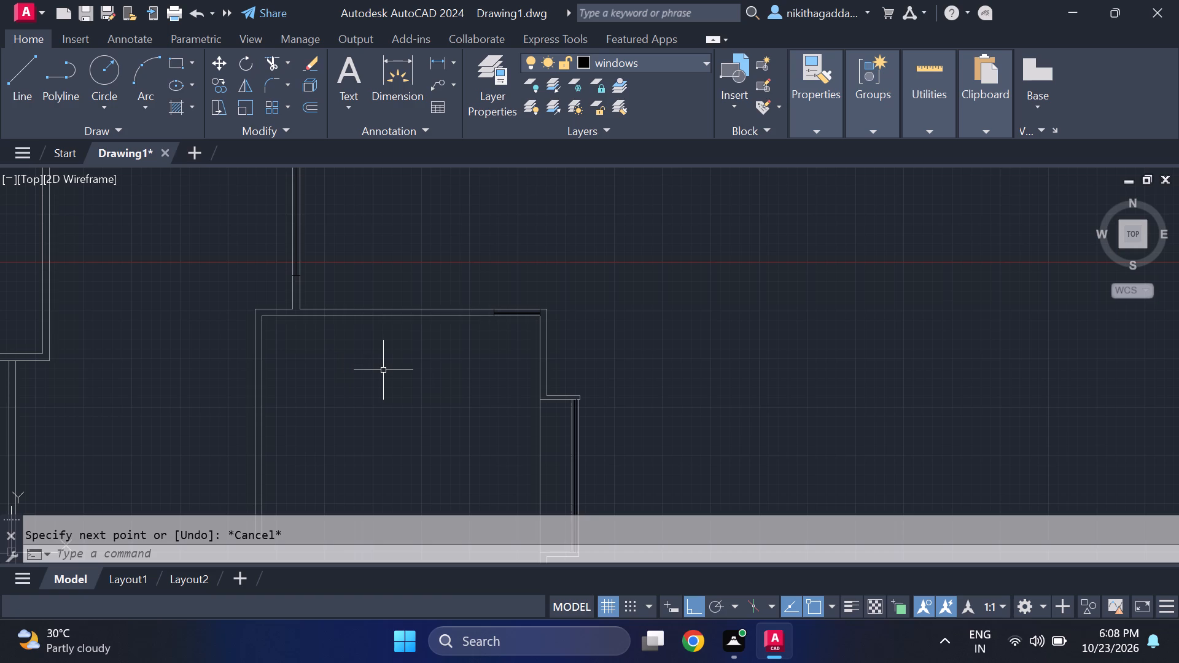
scroll(410, 390, down, 1)
middle_drag(410, 390, 462, 357)
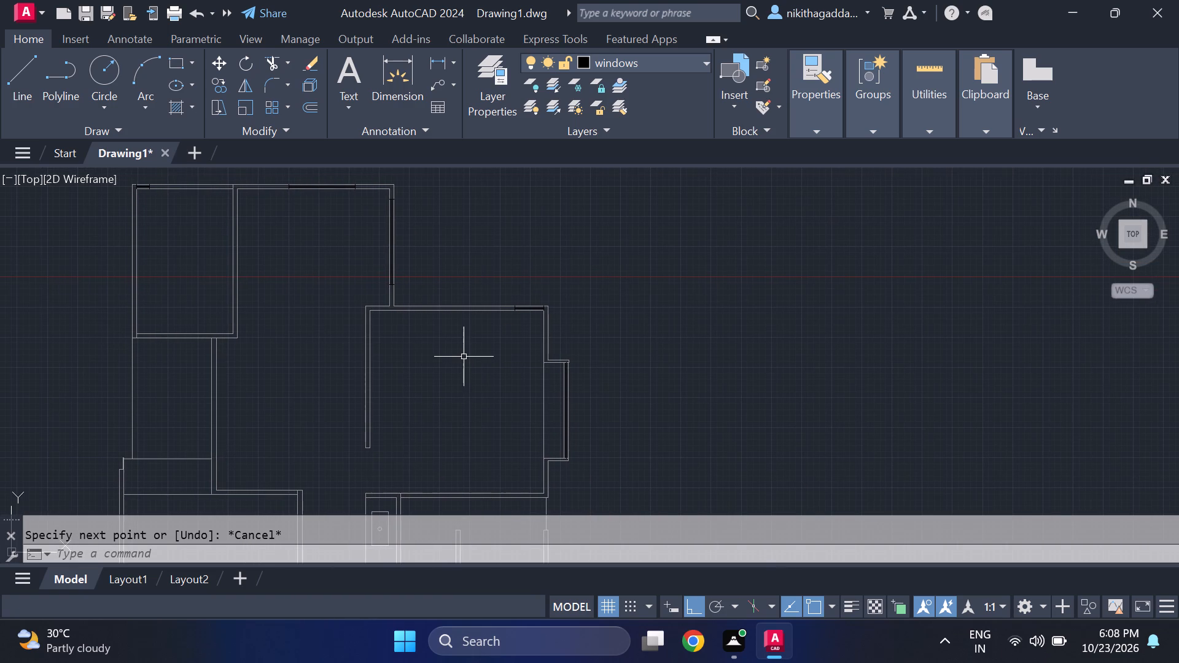
scroll(463, 360, up, 2)
middle_click(463, 361)
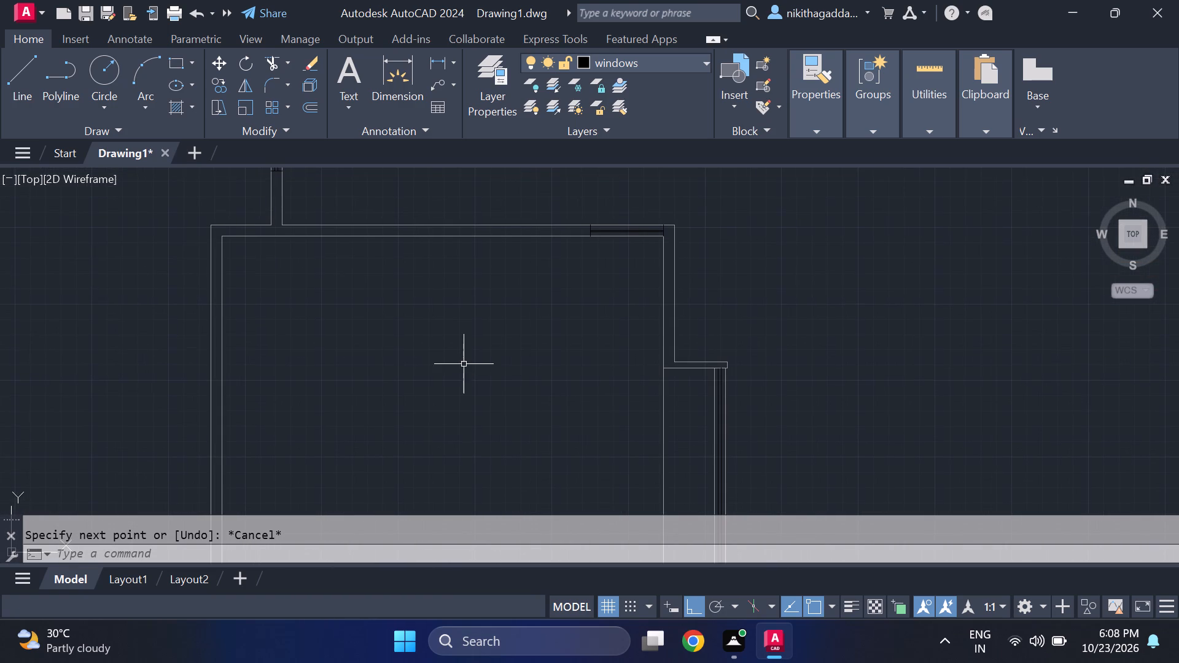
scroll(461, 364, down, 3)
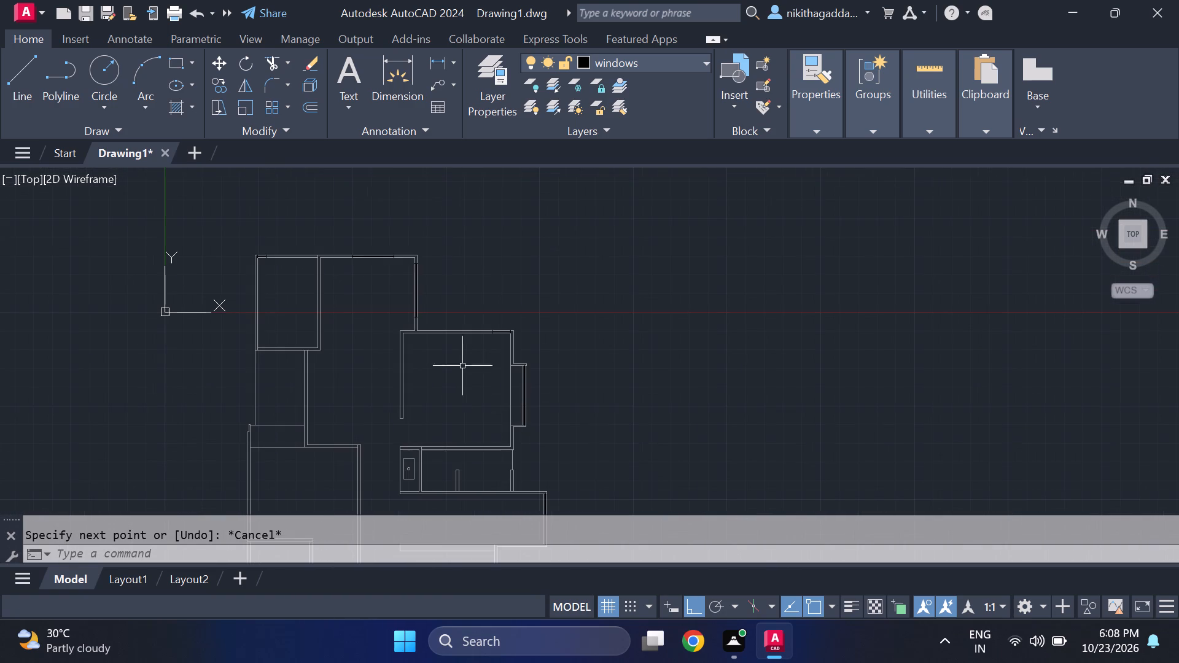
middle_click(498, 400)
scroll(500, 382, up, 3)
middle_drag(508, 387, 522, 411)
scroll(523, 409, up, 1)
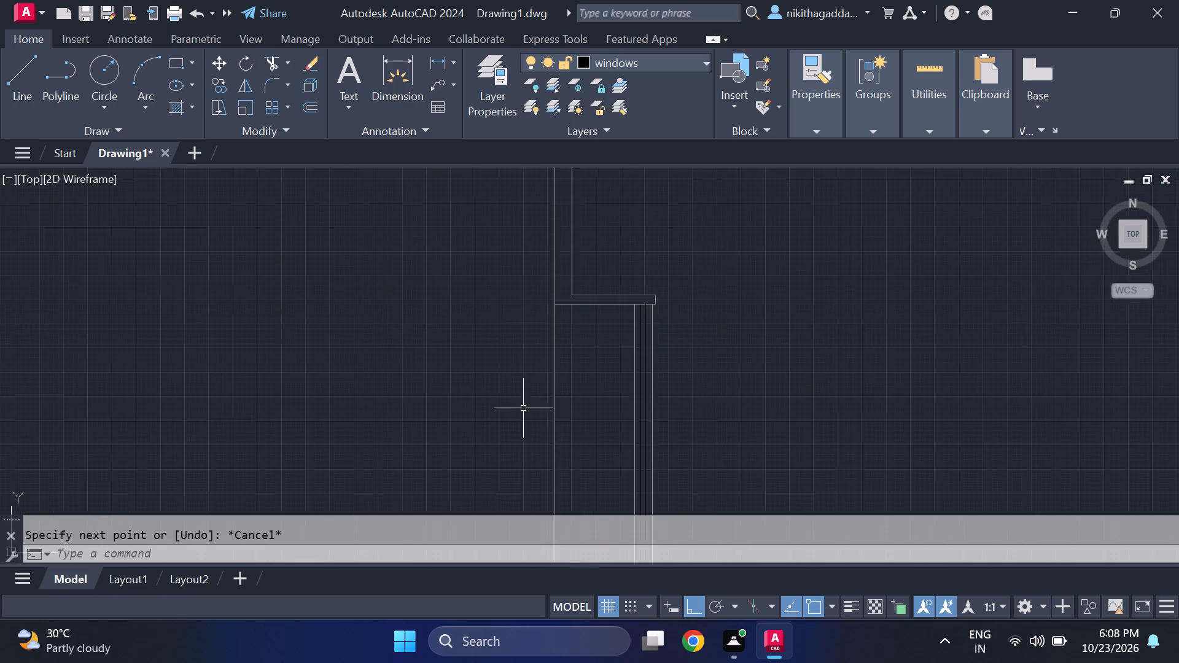
scroll(525, 407, down, 2)
middle_drag(529, 411, 414, 319)
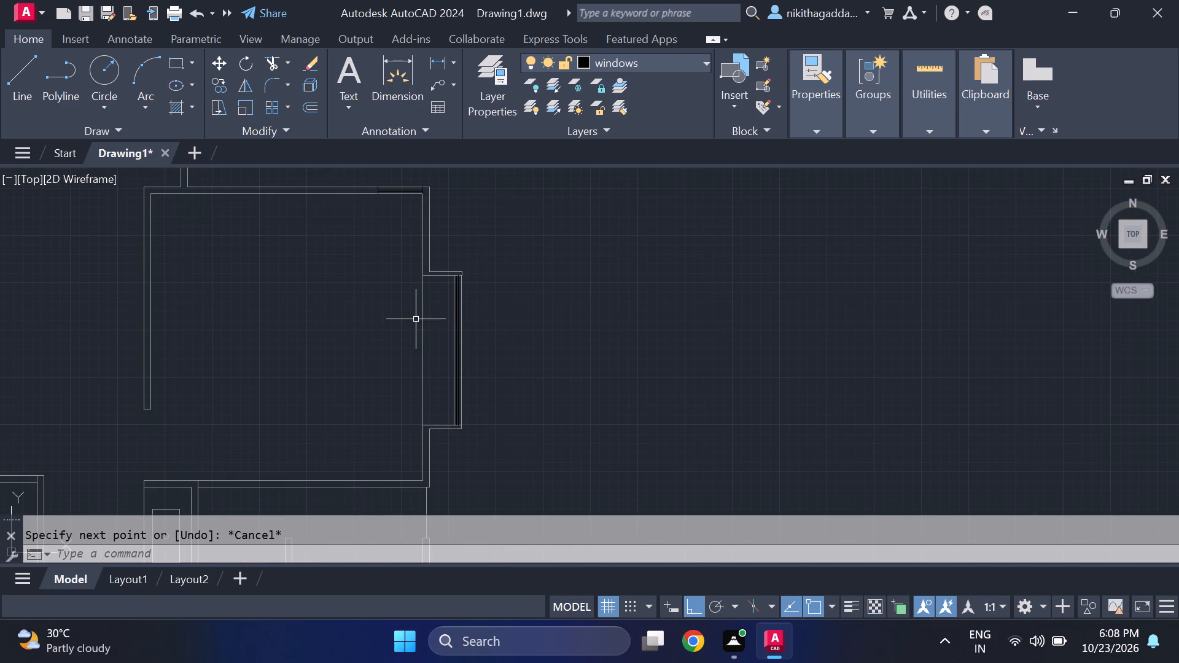
scroll(459, 306, up, 2)
scroll(454, 309, down, 3)
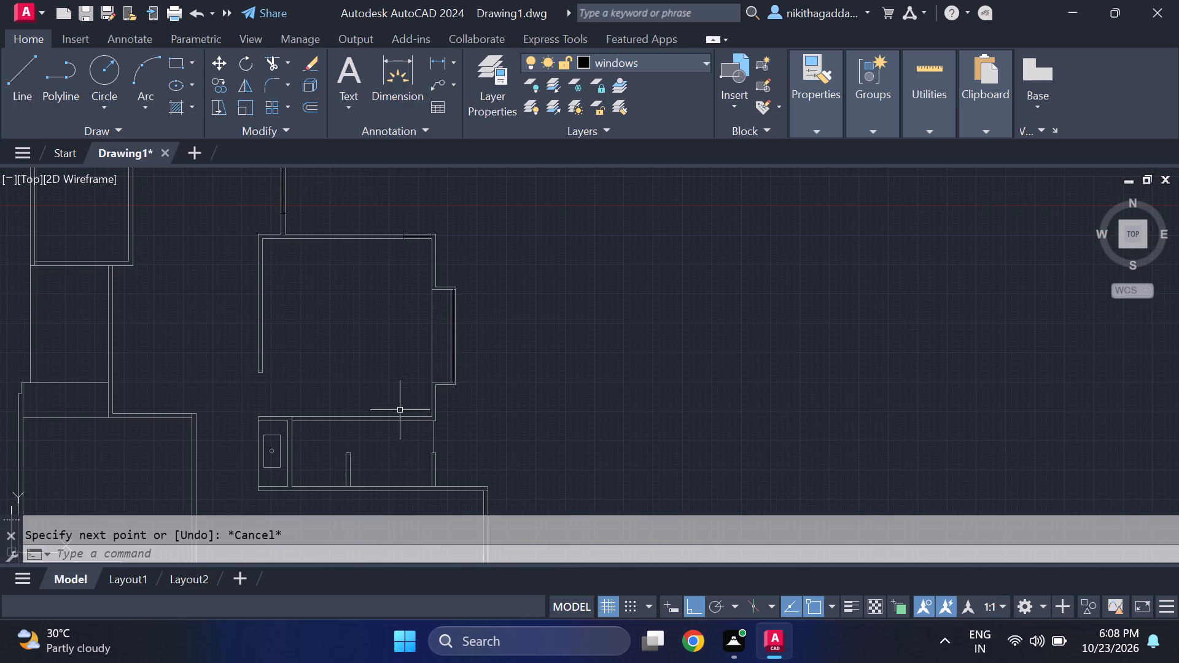
scroll(455, 385, up, 2)
middle_drag(458, 391, 500, 324)
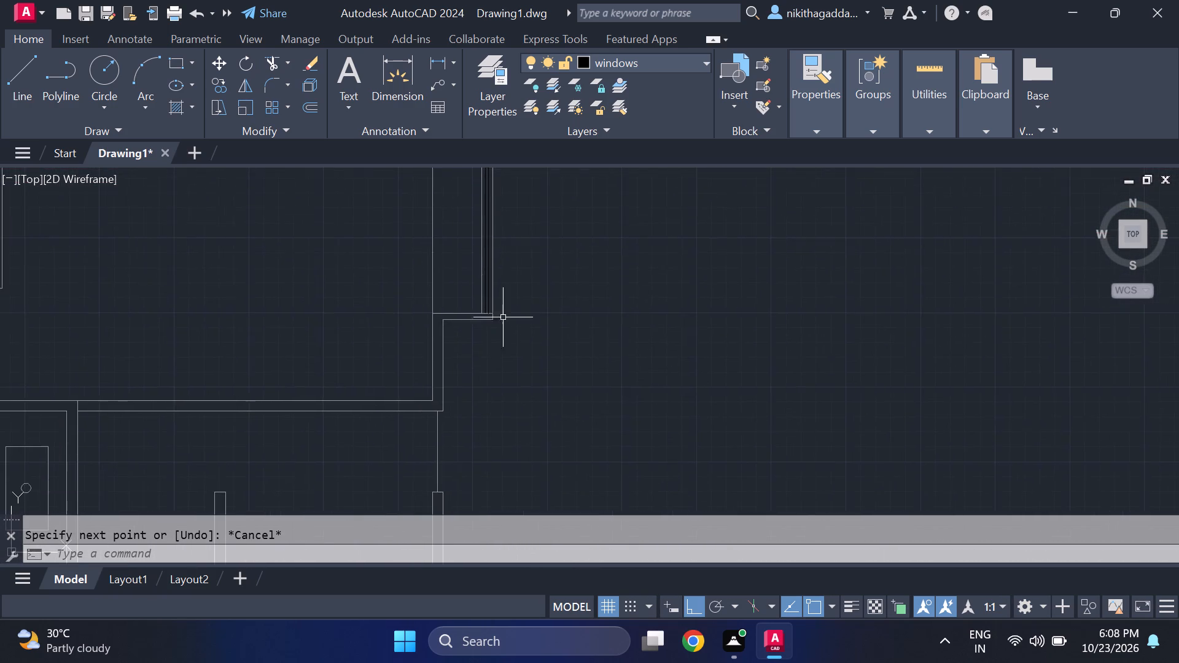
scroll(486, 346, down, 2)
middle_drag(456, 388, 463, 345)
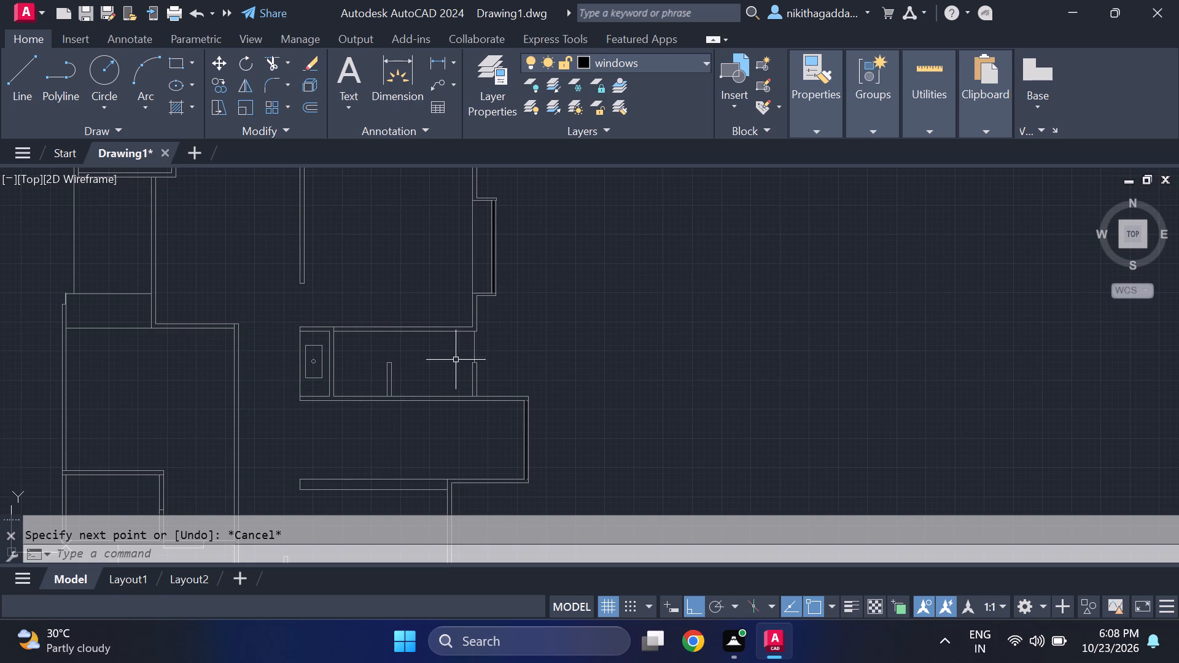
scroll(456, 362, up, 3)
scroll(537, 246, up, 1)
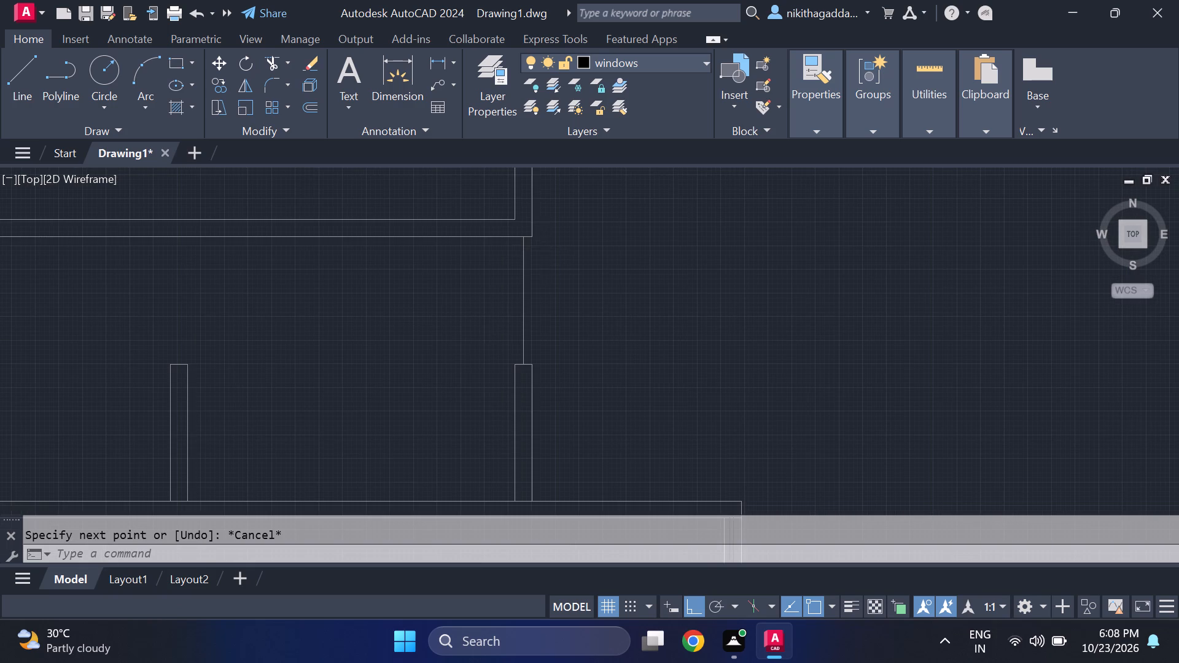
scroll(535, 246, up, 2)
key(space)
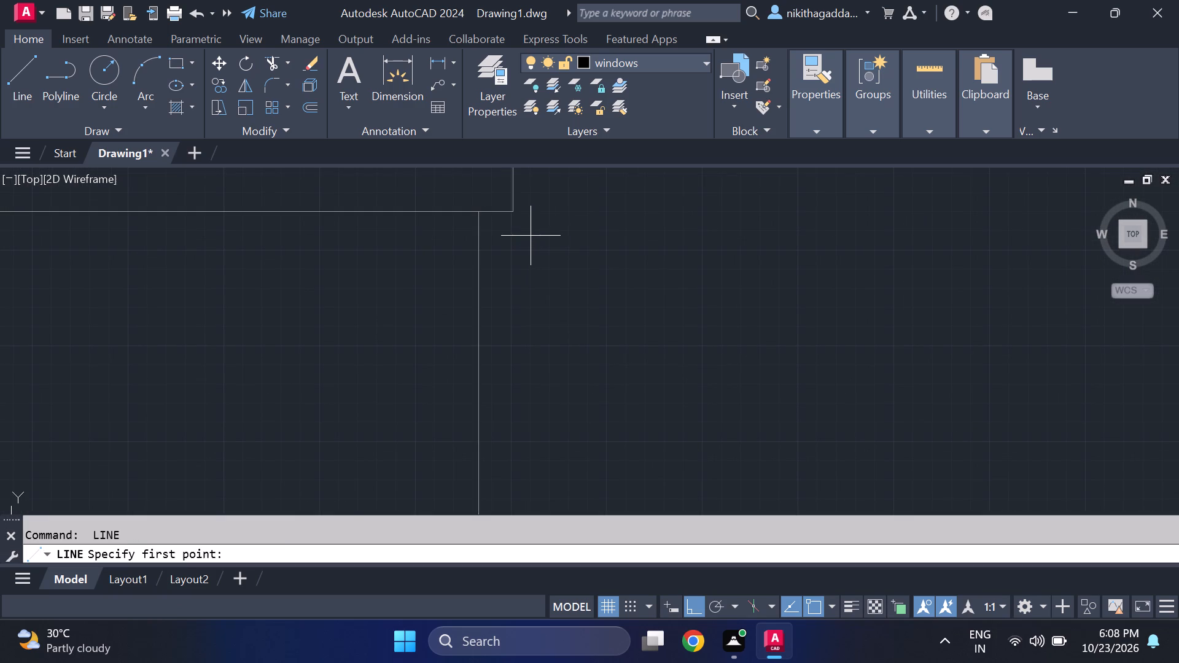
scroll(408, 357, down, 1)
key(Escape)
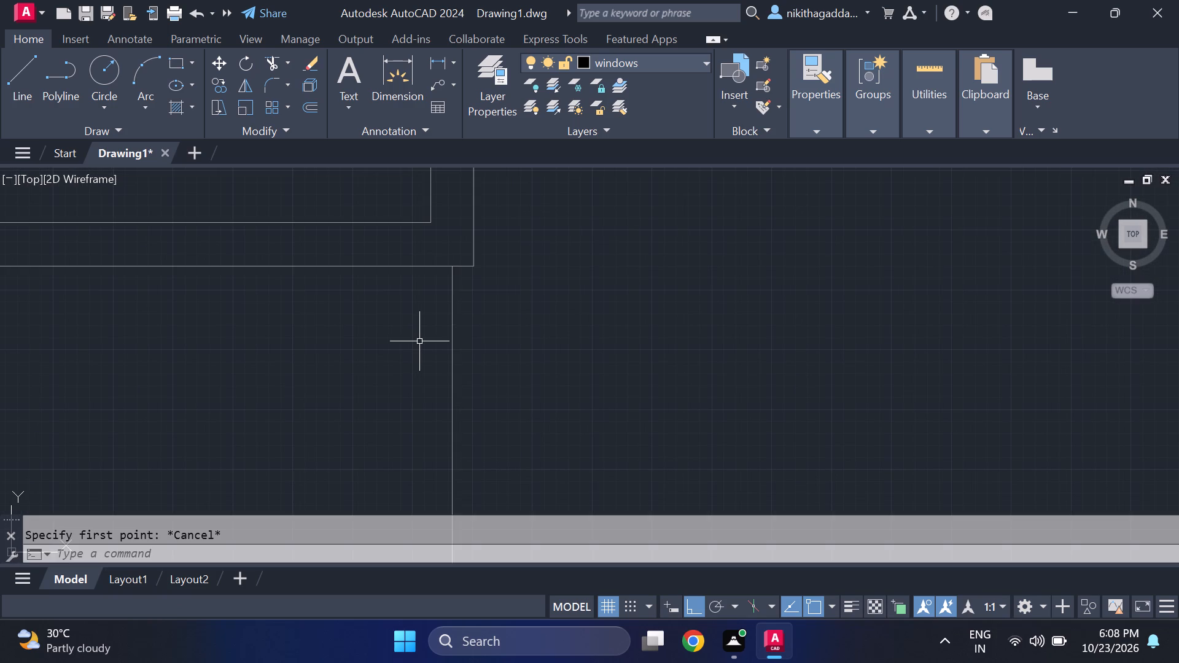
Delete the single line spanning the east wall opening of the small partitioned room below the east room.
scroll(400, 341, down, 4)
scroll(400, 339, up, 2)
click(431, 354)
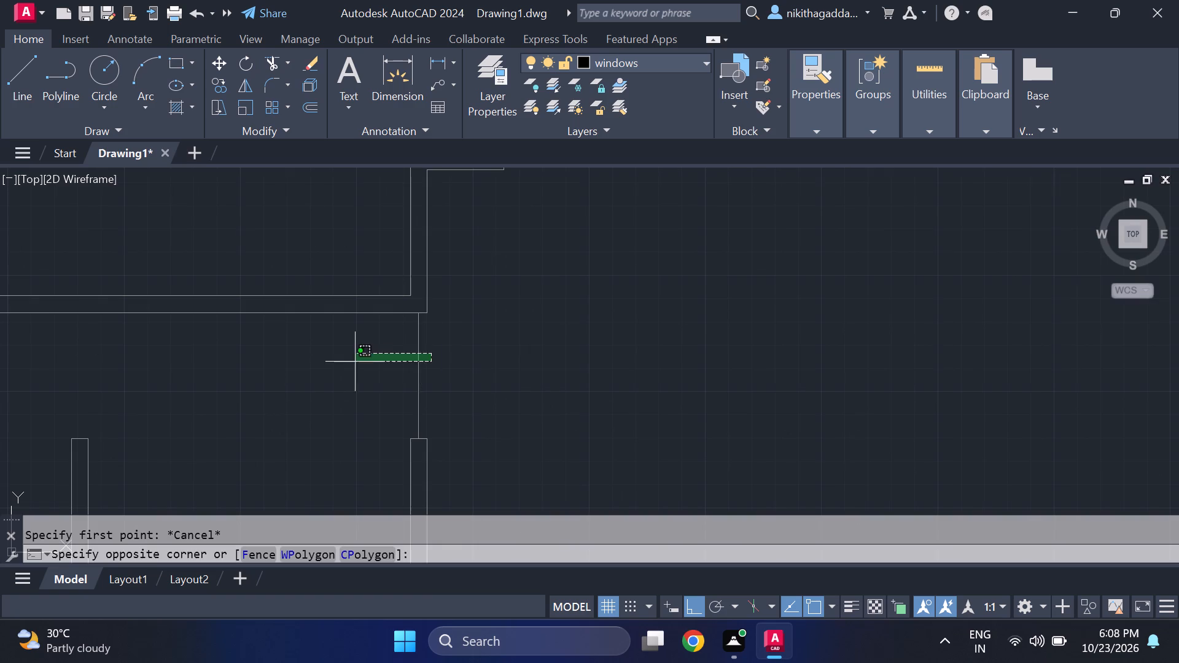
click(338, 362)
key(Delete)
Draw a vertical glazing line from the wall stub's top end to the wall above, slightly inside the wall's midline.
key(l)
key(Return)
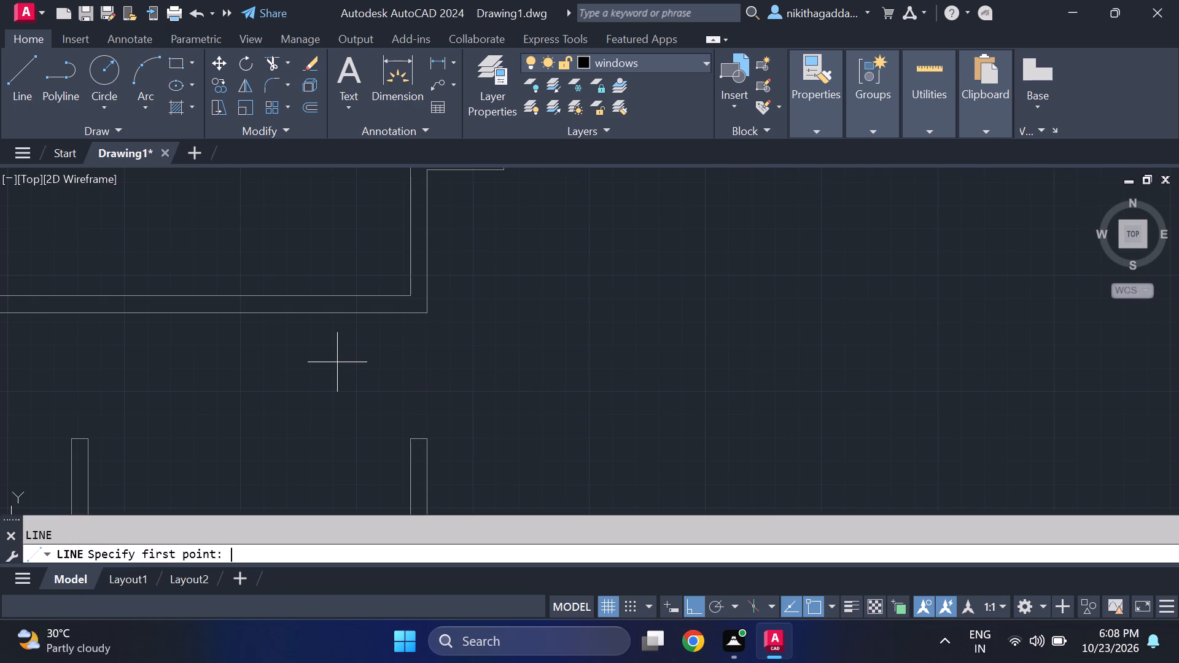
scroll(345, 366, up, 4)
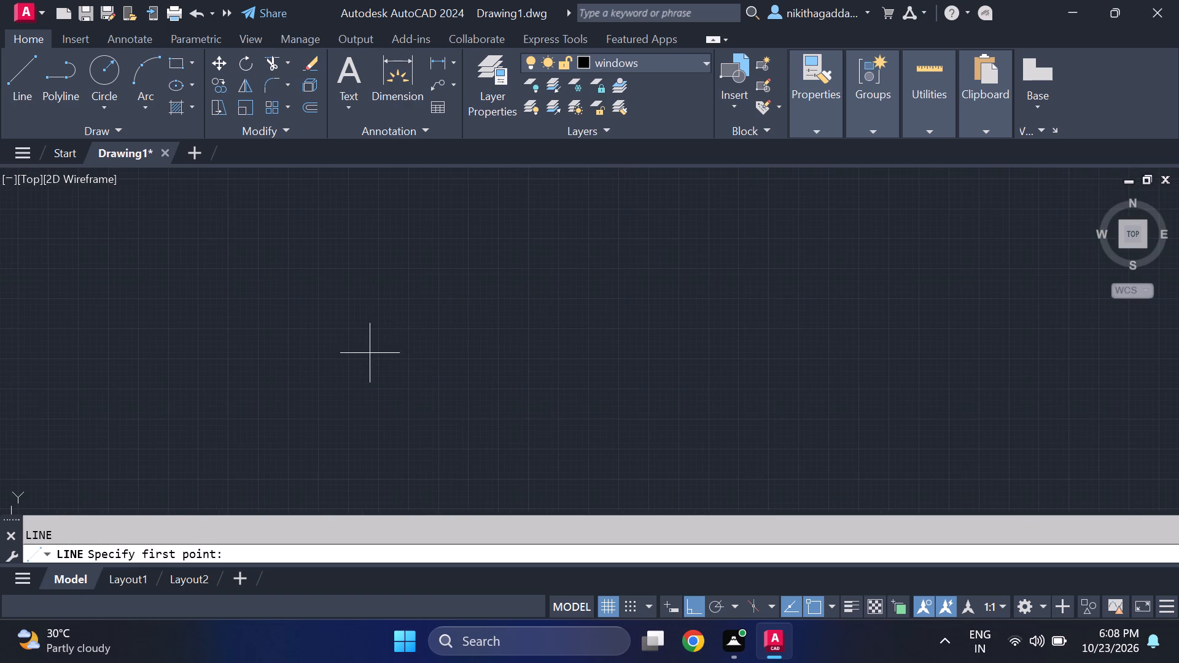
scroll(424, 285, down, 2)
scroll(469, 263, down, 3)
scroll(479, 259, up, 1)
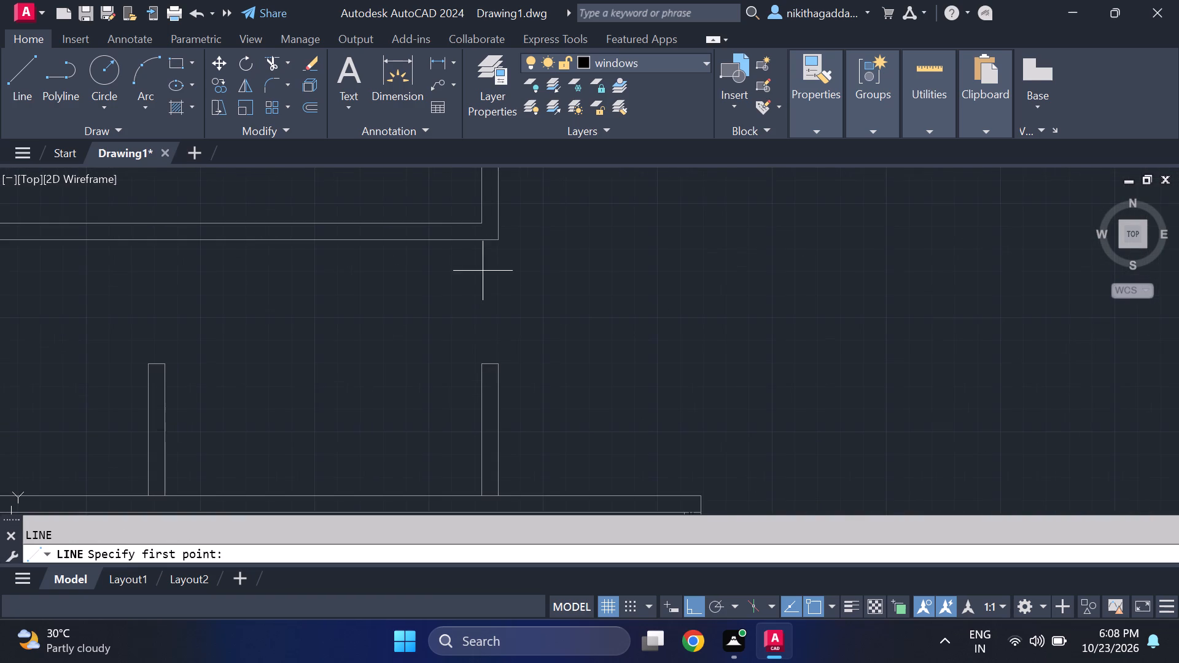
scroll(483, 358, up, 2)
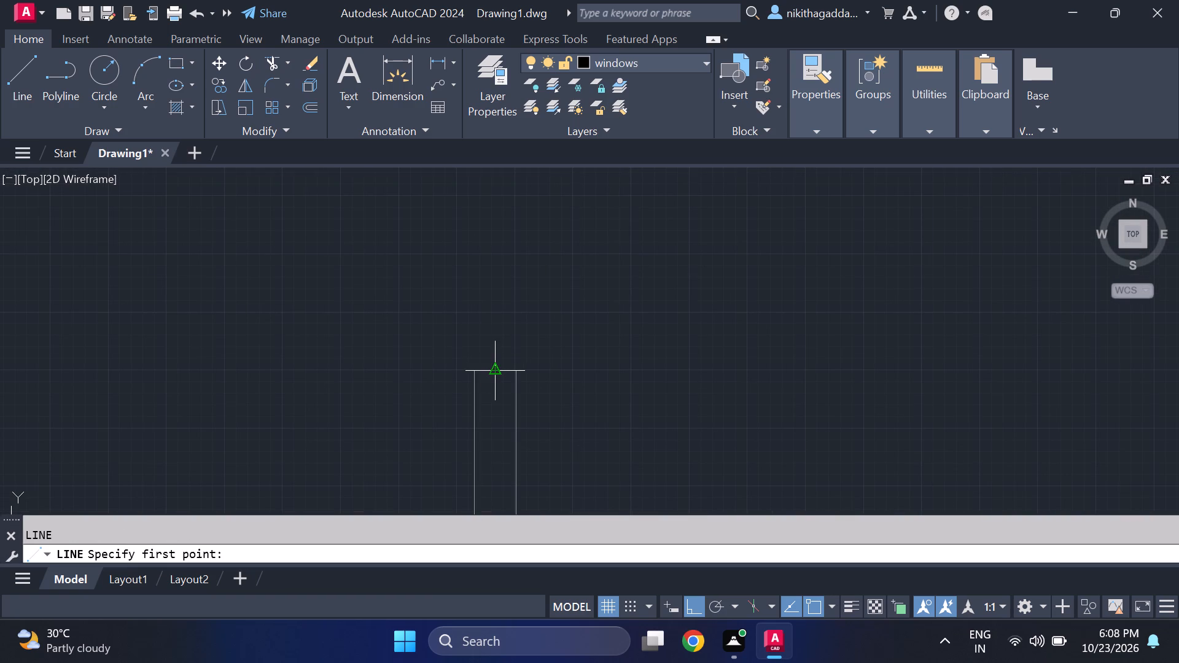
scroll(414, 332, up, 3)
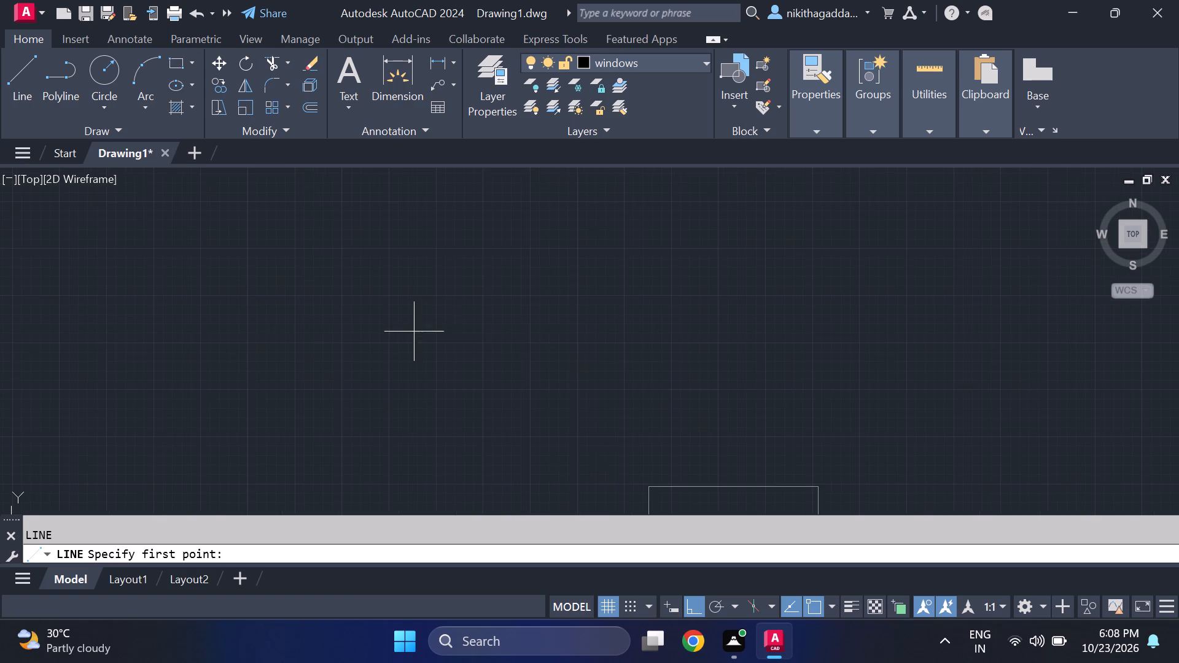
scroll(615, 365, down, 3)
scroll(634, 394, up, 1)
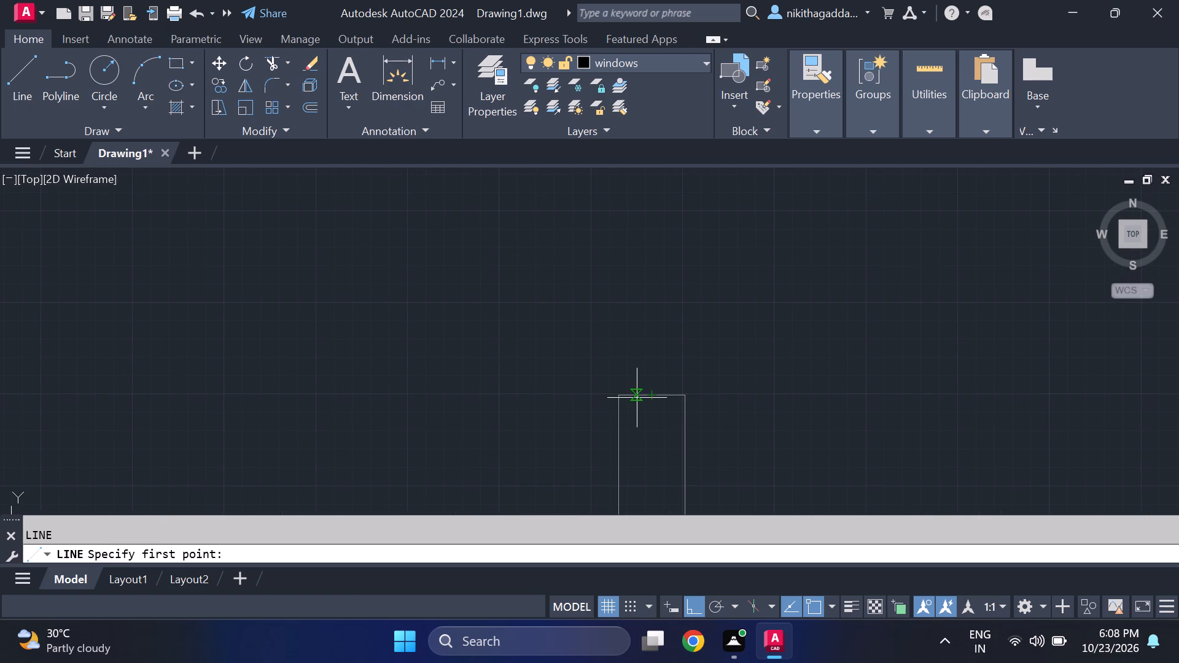
click(639, 396)
scroll(644, 243, down, 2)
scroll(644, 243, up, 1)
middle_drag(644, 245, 647, 259)
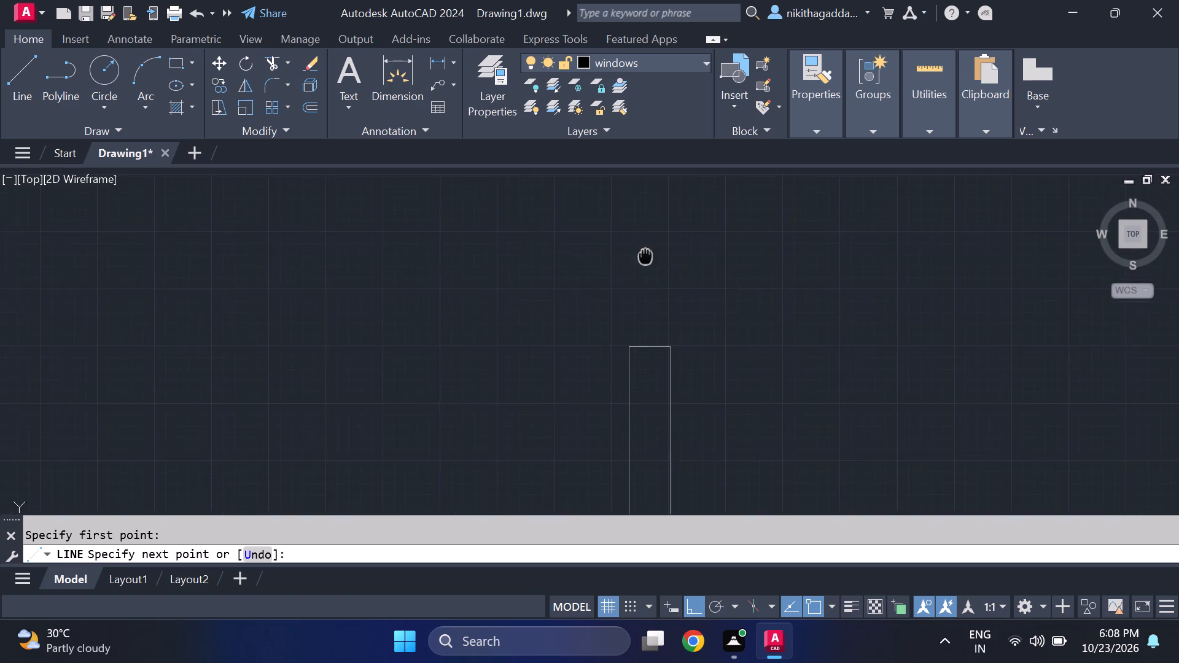
middle_drag(647, 259, 601, 442)
scroll(601, 443, down, 4)
scroll(597, 400, up, 4)
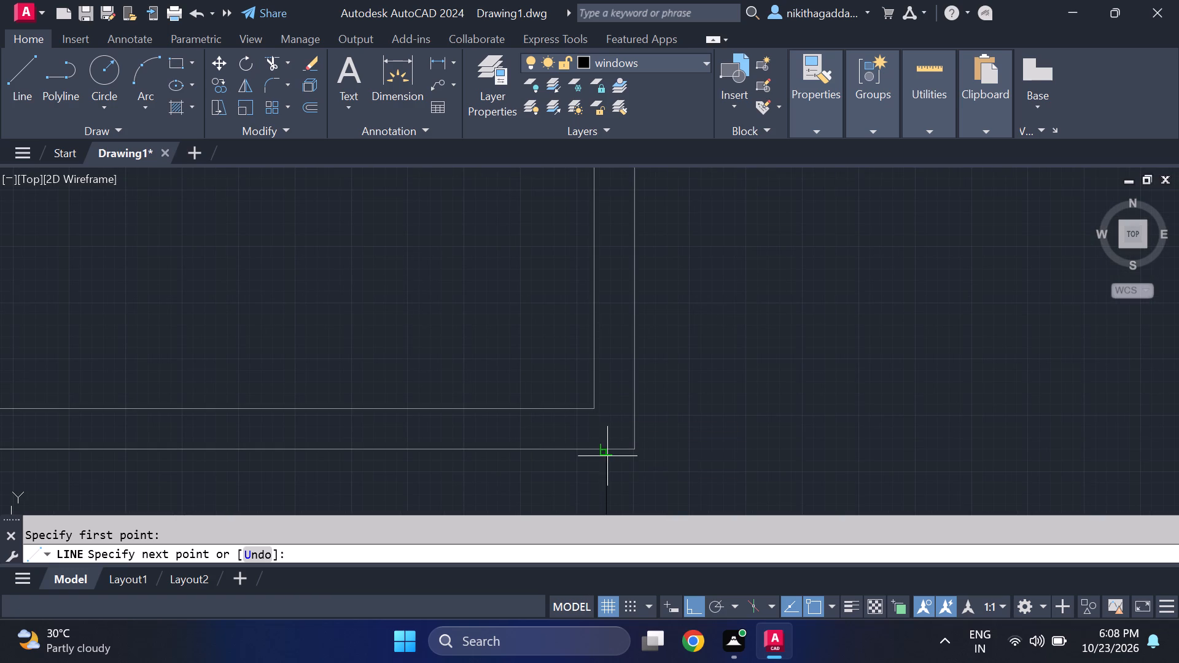
click(603, 452)
scroll(693, 323, down, 5)
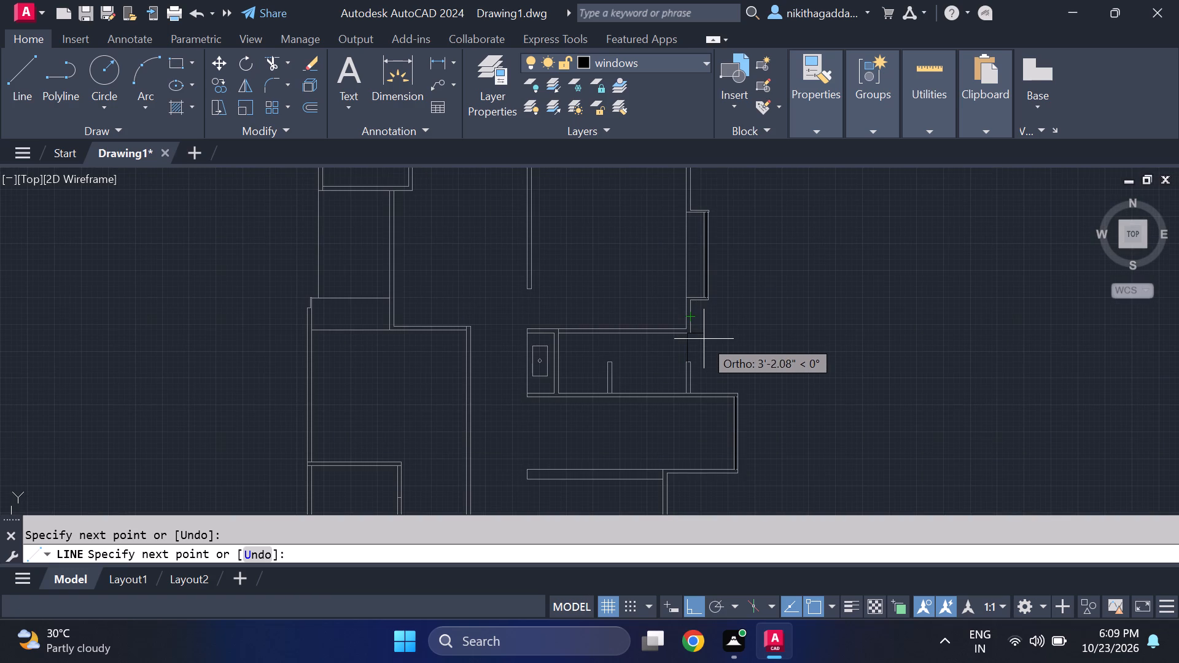
key(space)
Draw a second vertical glazing line across the same opening, parallel to the first and nearer the wall's outer face.
key(space)
scroll(693, 357, up, 3)
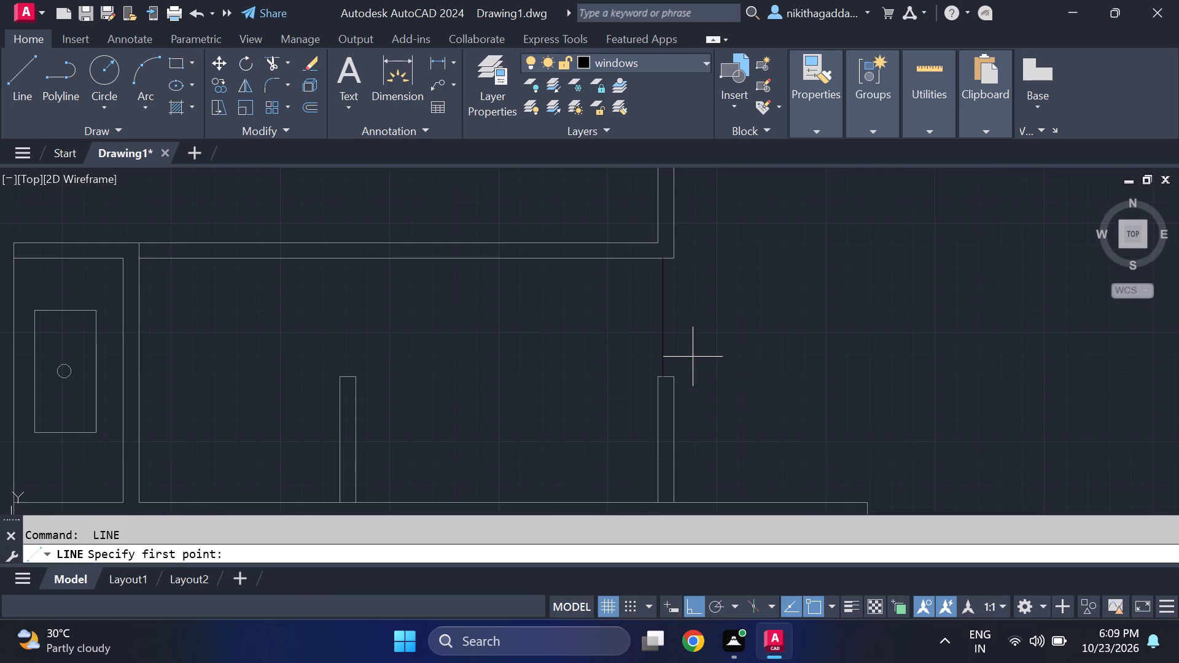
scroll(680, 371, up, 2)
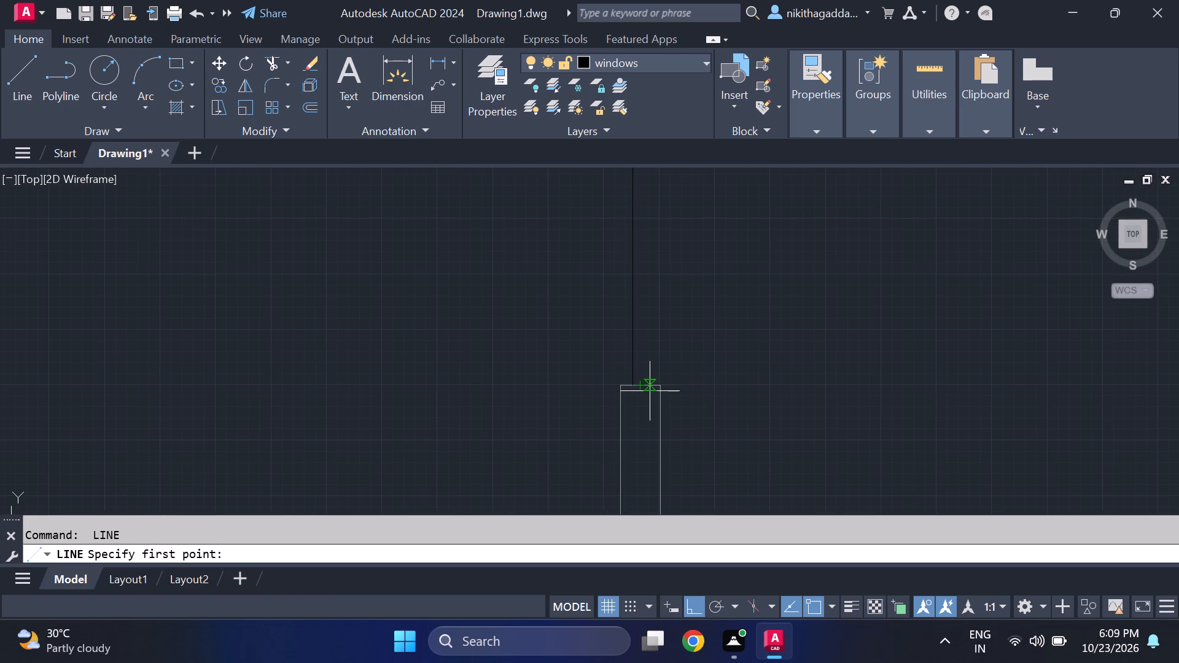
click(650, 388)
scroll(644, 225, down, 2)
middle_drag(669, 254, 699, 416)
scroll(669, 254, up, 1)
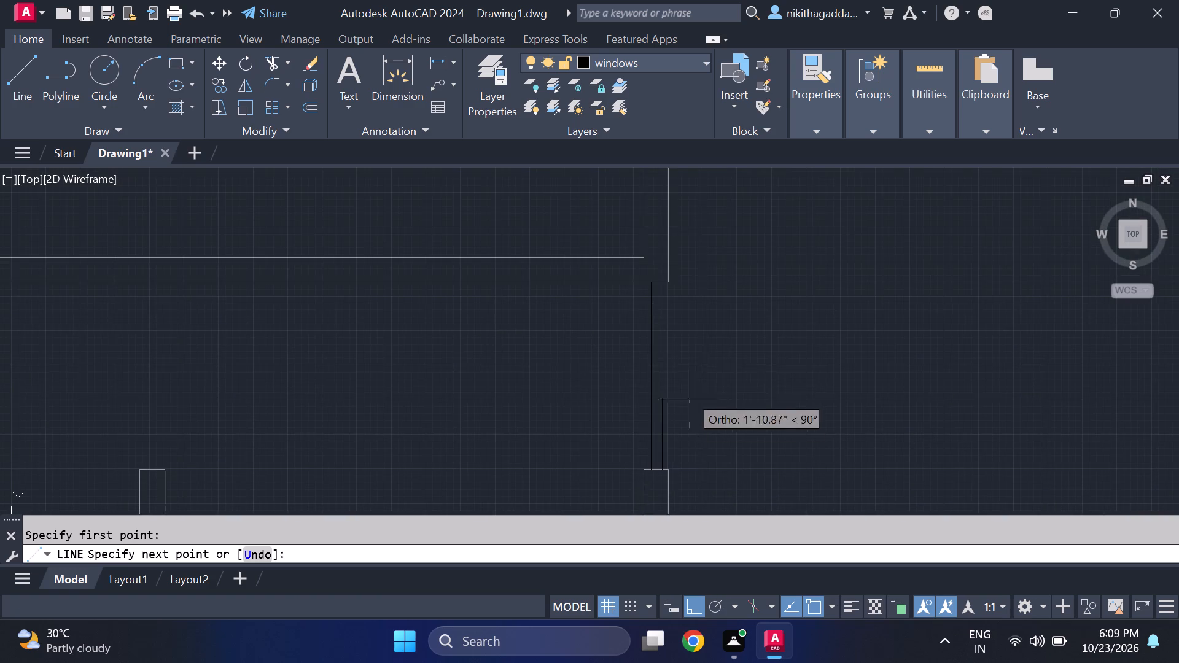
scroll(659, 285, up, 2)
click(662, 282)
scroll(714, 313, down, 4)
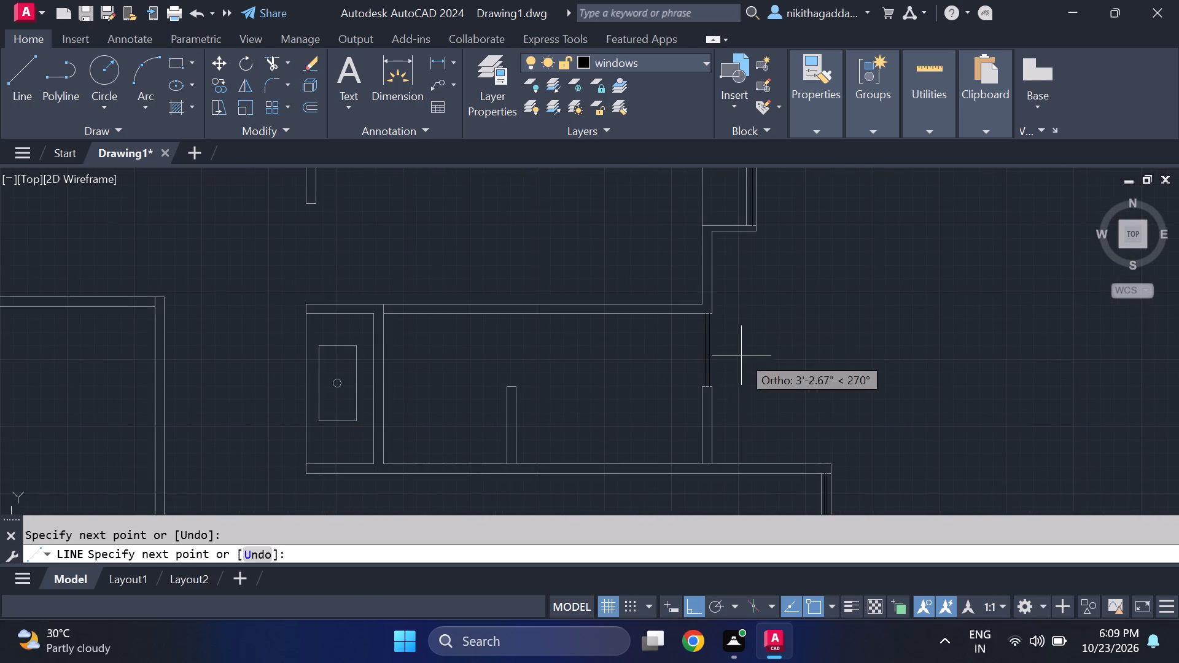
key(Return)
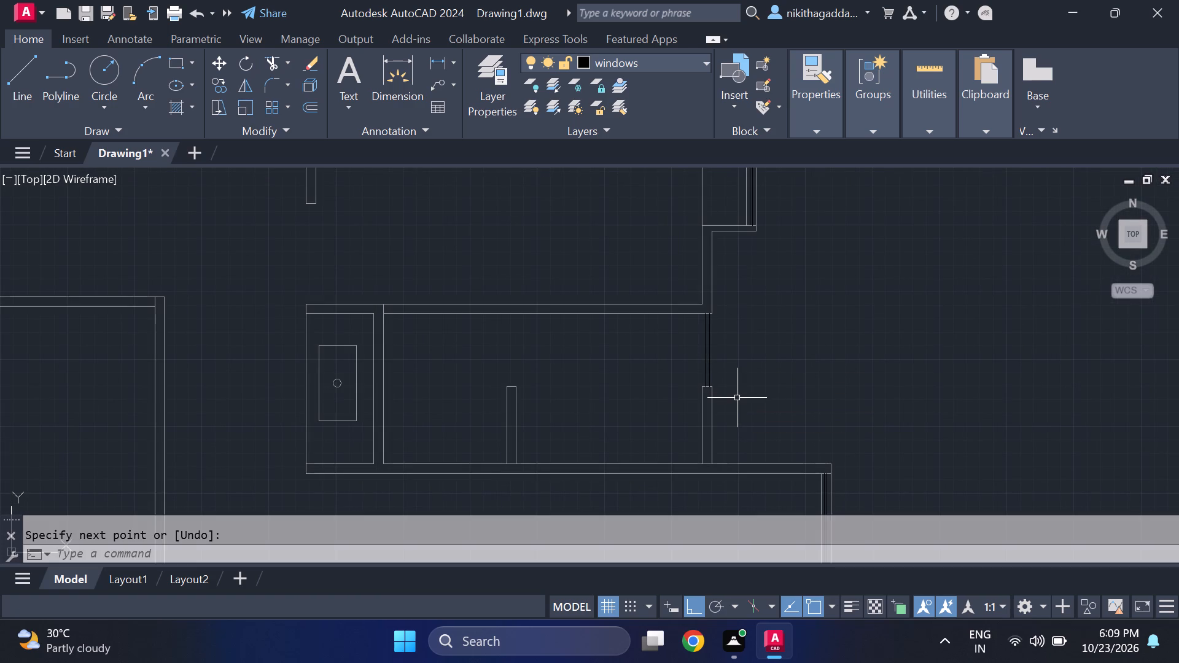
Extend both faces of the wall stub up across the window opening to the wall above.
scroll(361, 400, down, 1)
scroll(495, 408, up, 1)
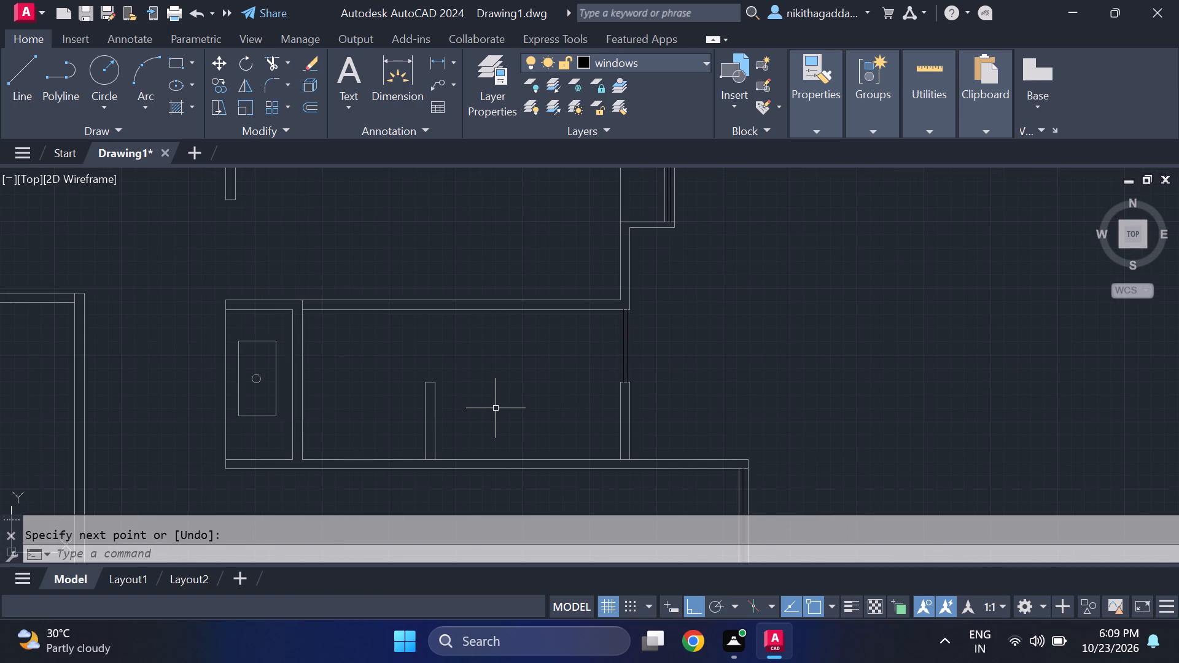
middle_click(492, 413)
scroll(493, 418, down, 1)
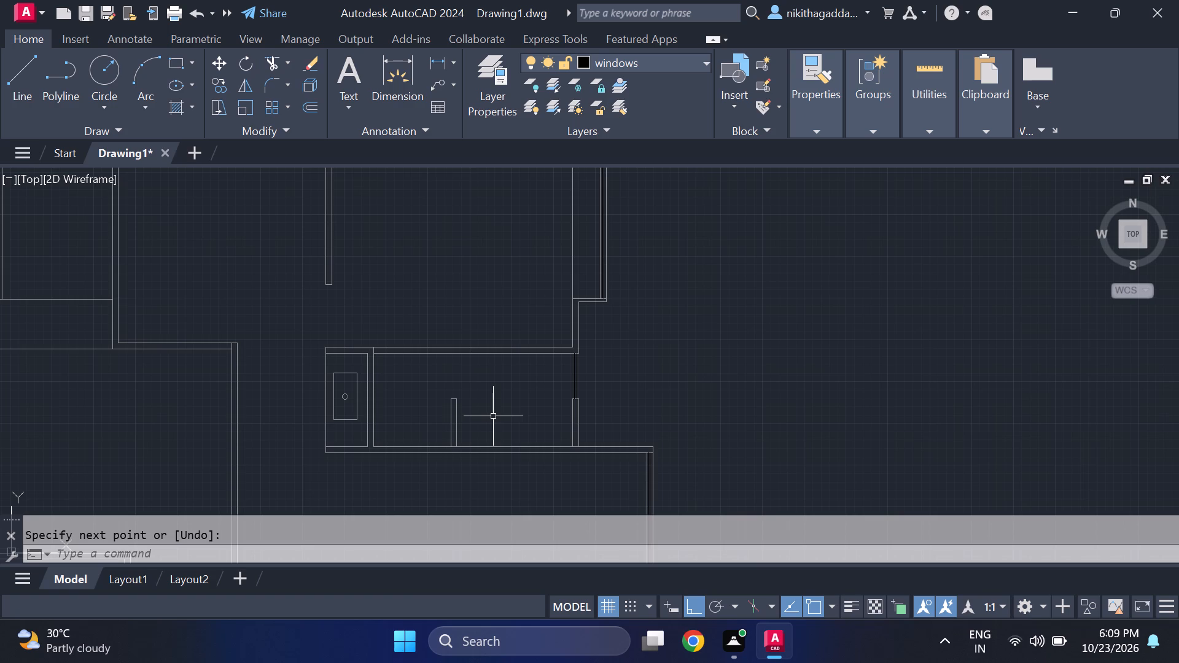
scroll(526, 382, up, 3)
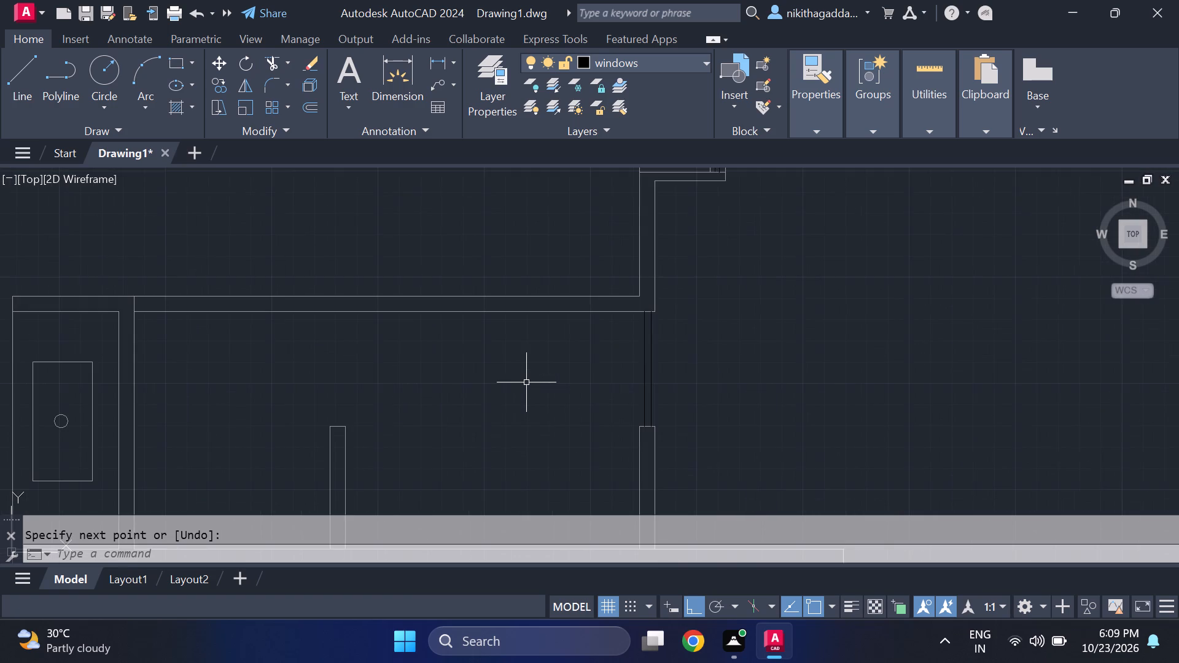
scroll(527, 383, down, 3)
scroll(527, 383, up, 1)
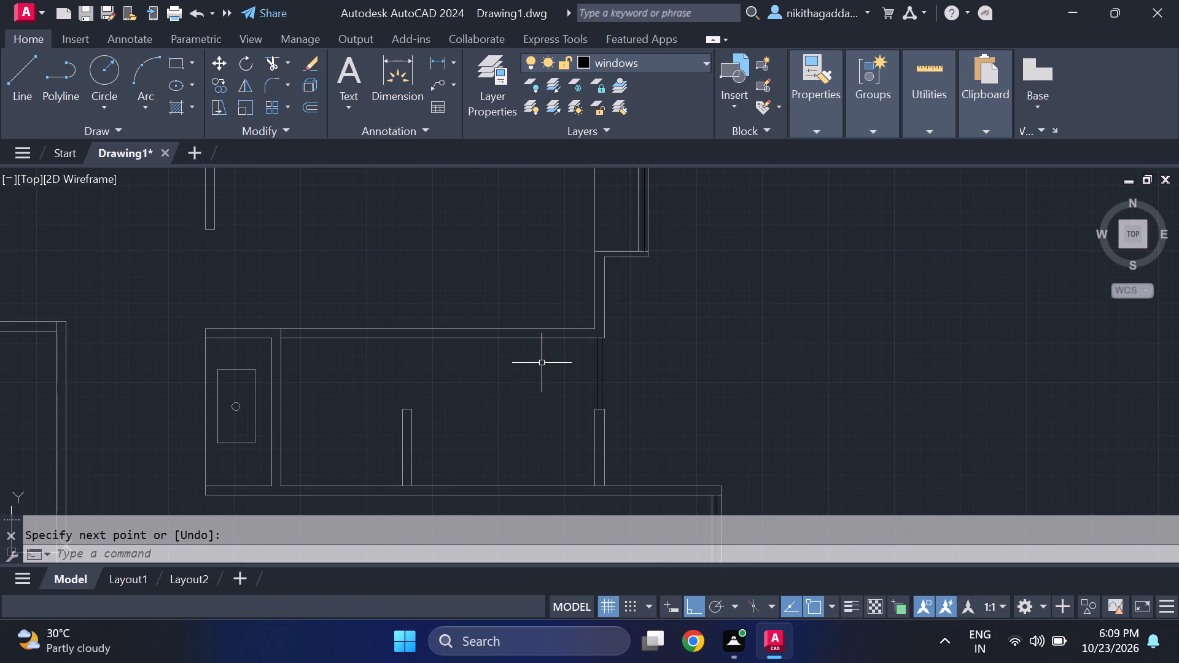
key(e)
key(x)
key(Return)
drag(625, 421, 506, 438)
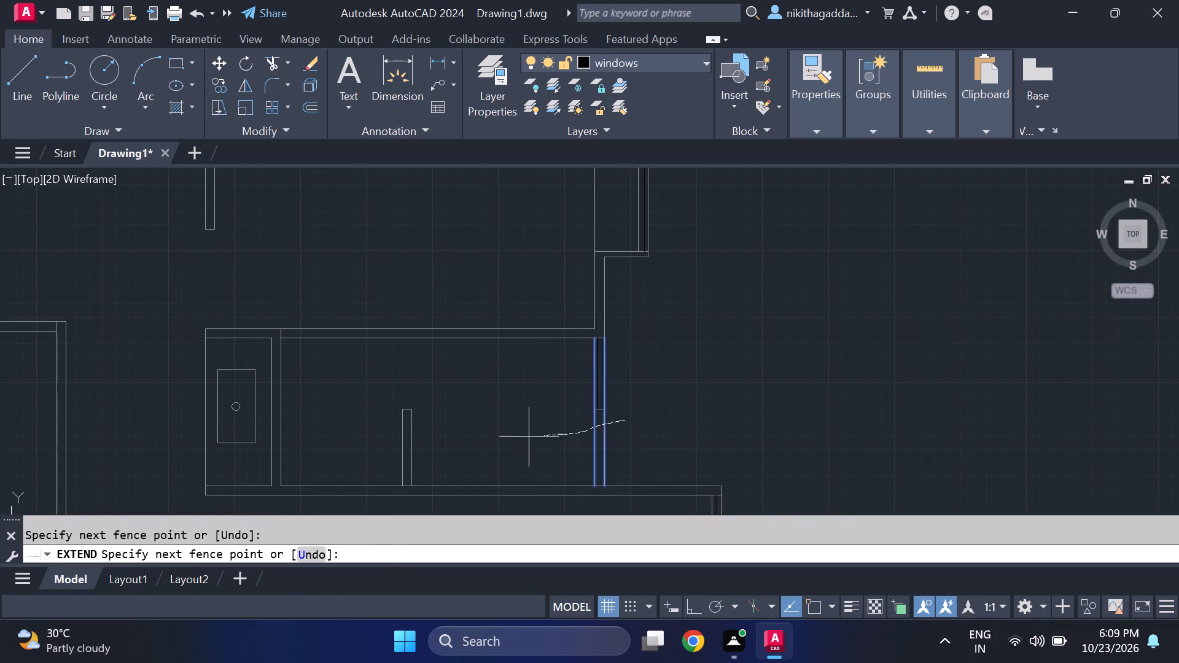
drag(506, 438, 505, 439)
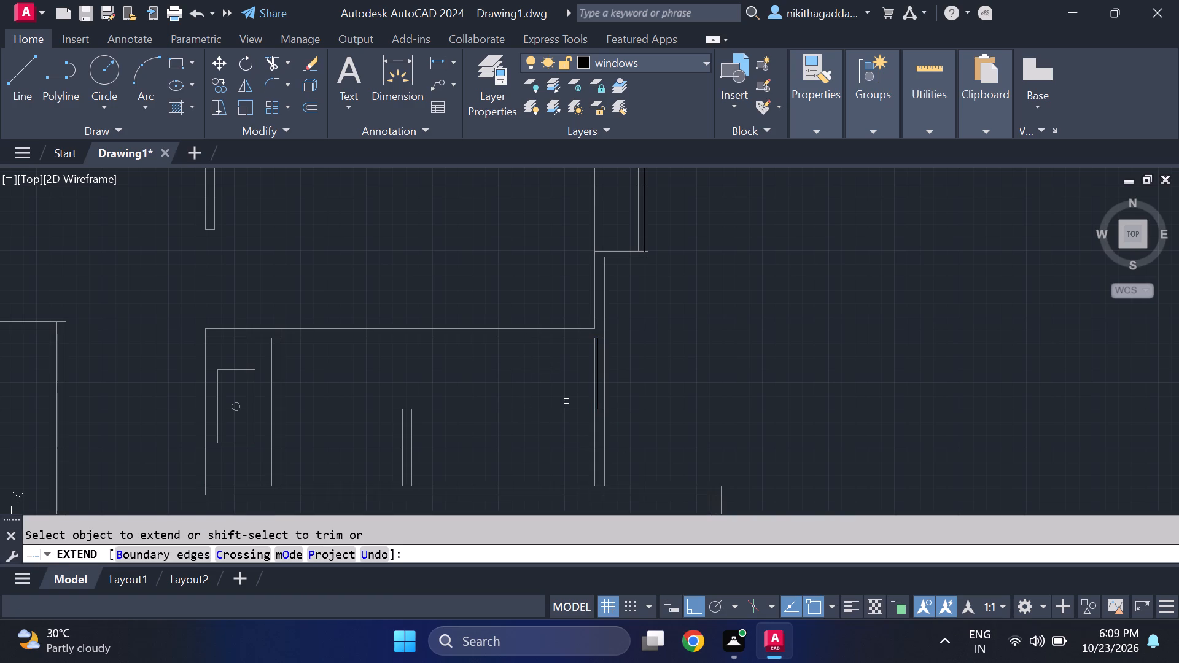
key(Escape)
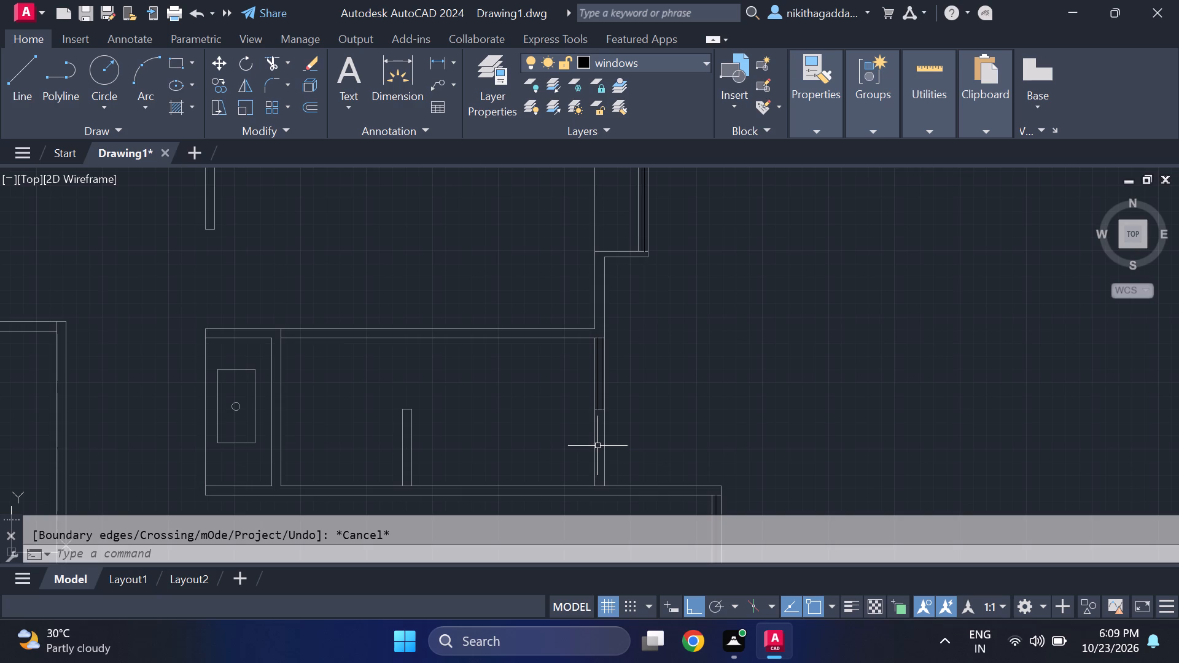
Draw the window's lower end line across the wall thickness, along the top of the former wall stub.
scroll(594, 425, up, 3)
key(l)
key(Return)
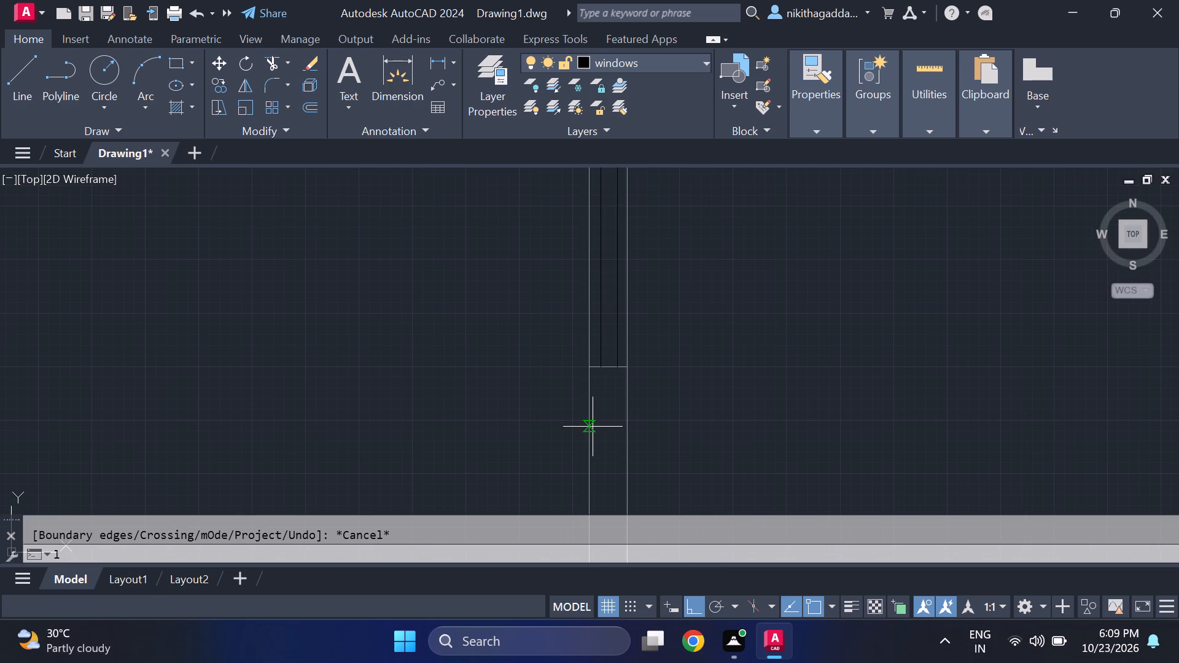
click(591, 363)
click(629, 367)
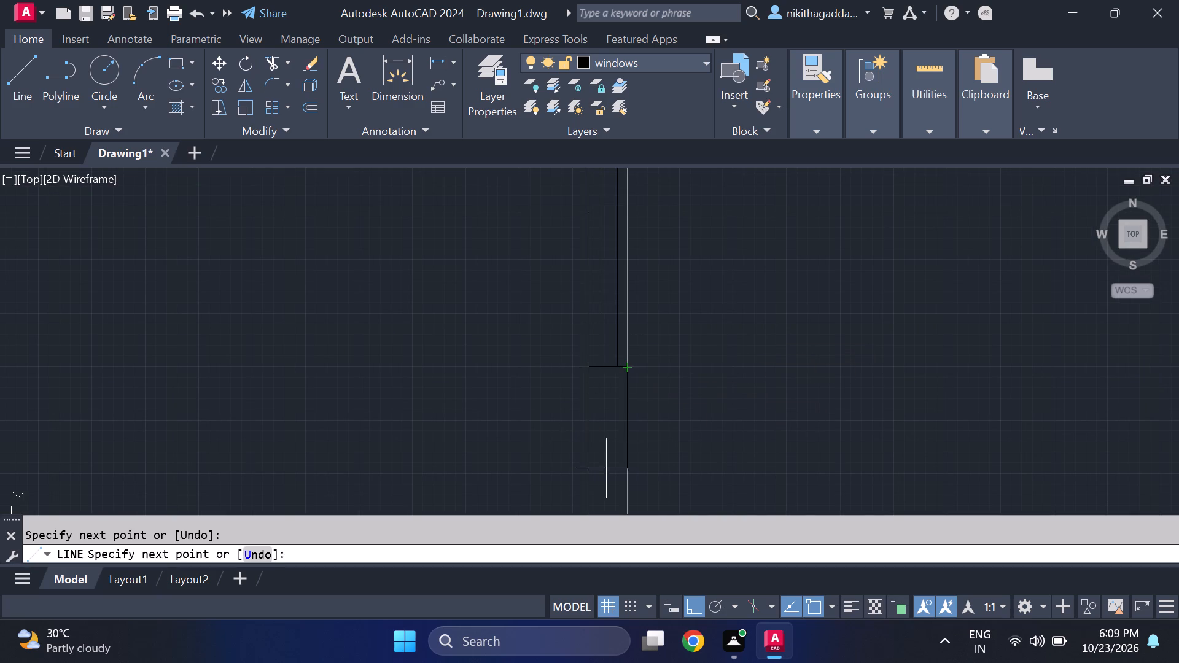
key(Return)
Draw the window's upper end line across the wall thickness, level with the lower face of the room's top wall.
key(Return)
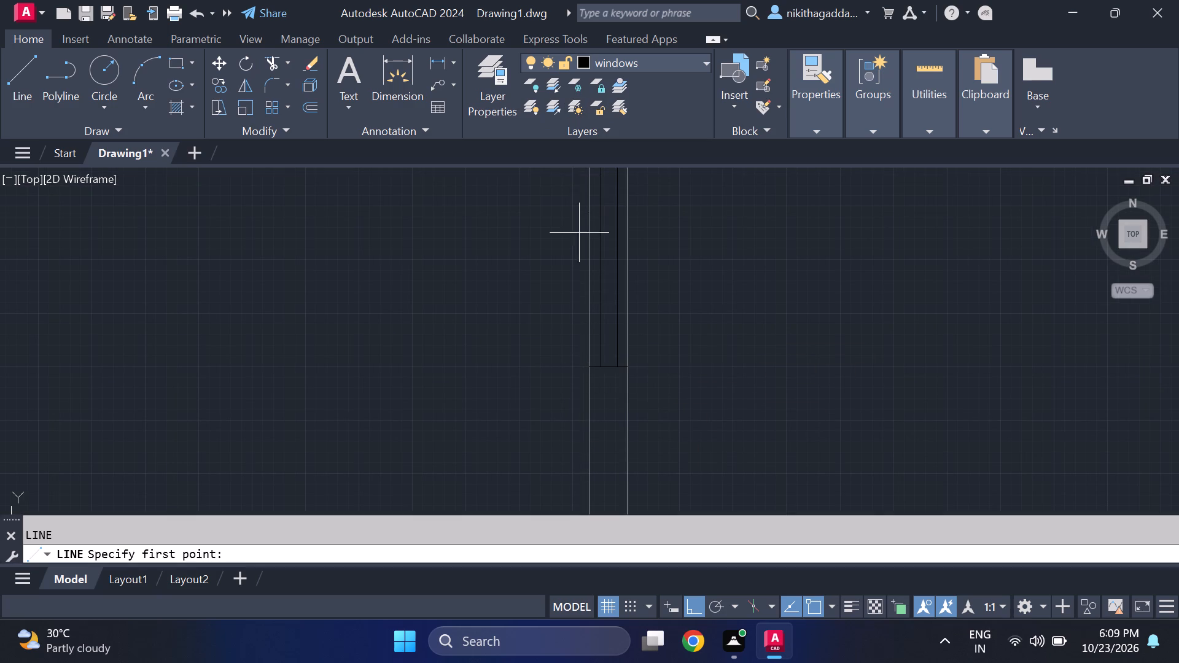
scroll(583, 246, down, 3)
scroll(596, 204, up, 3)
scroll(545, 206, up, 2)
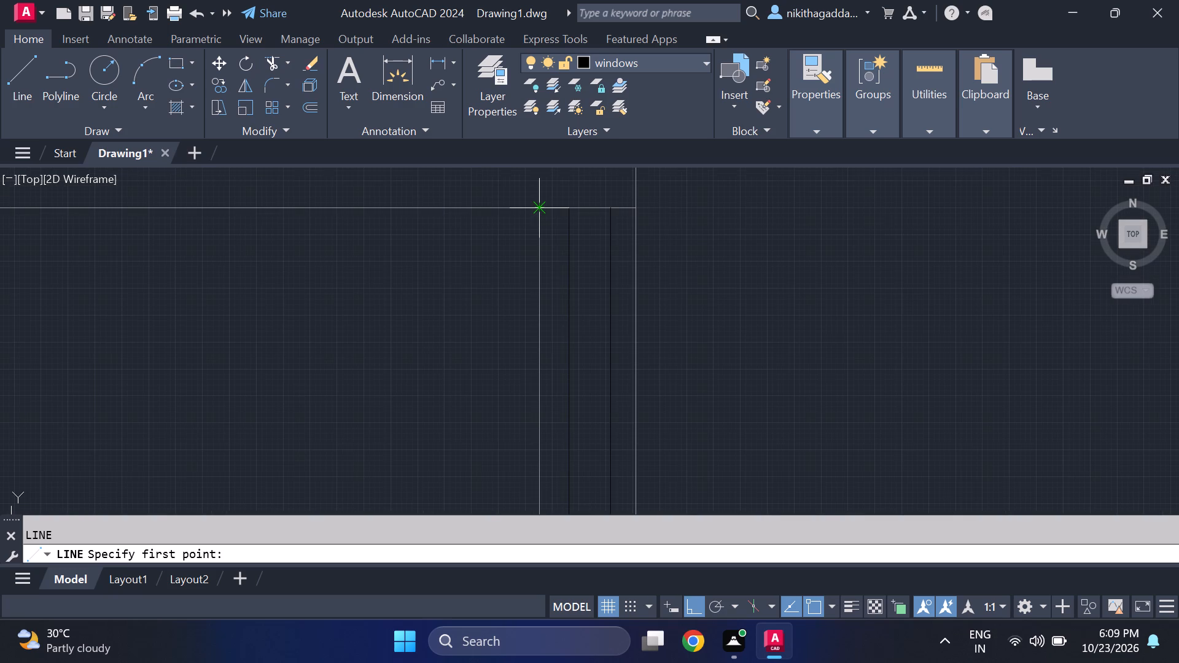
click(538, 204)
click(637, 205)
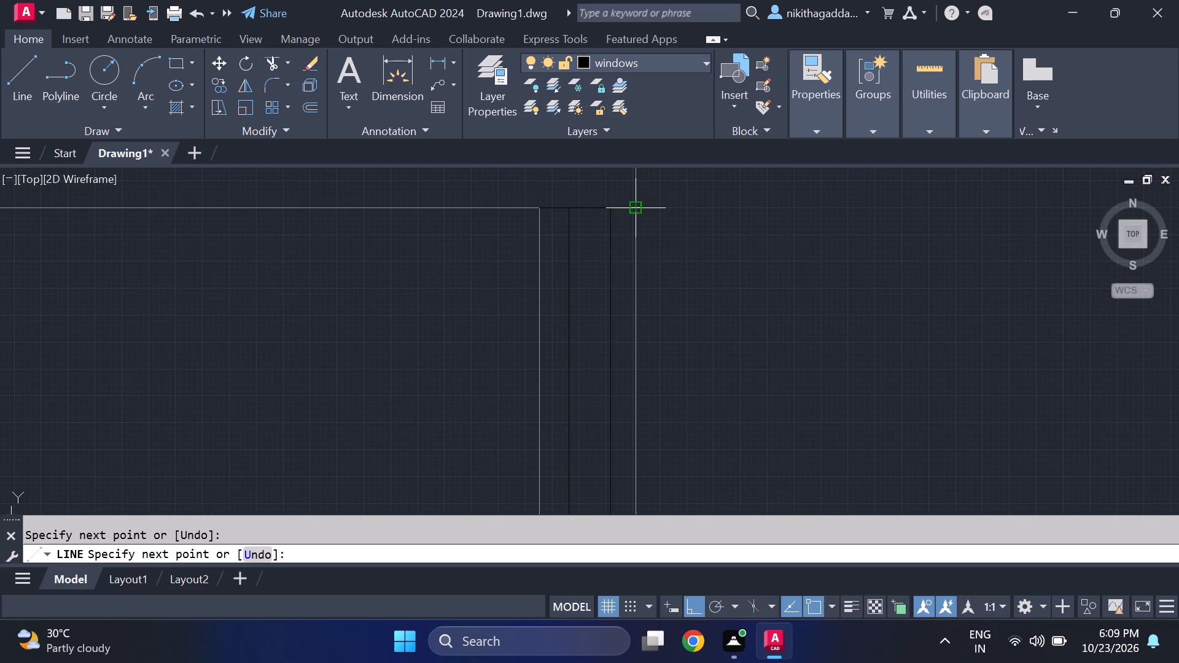
scroll(725, 222, down, 4)
key(Escape)
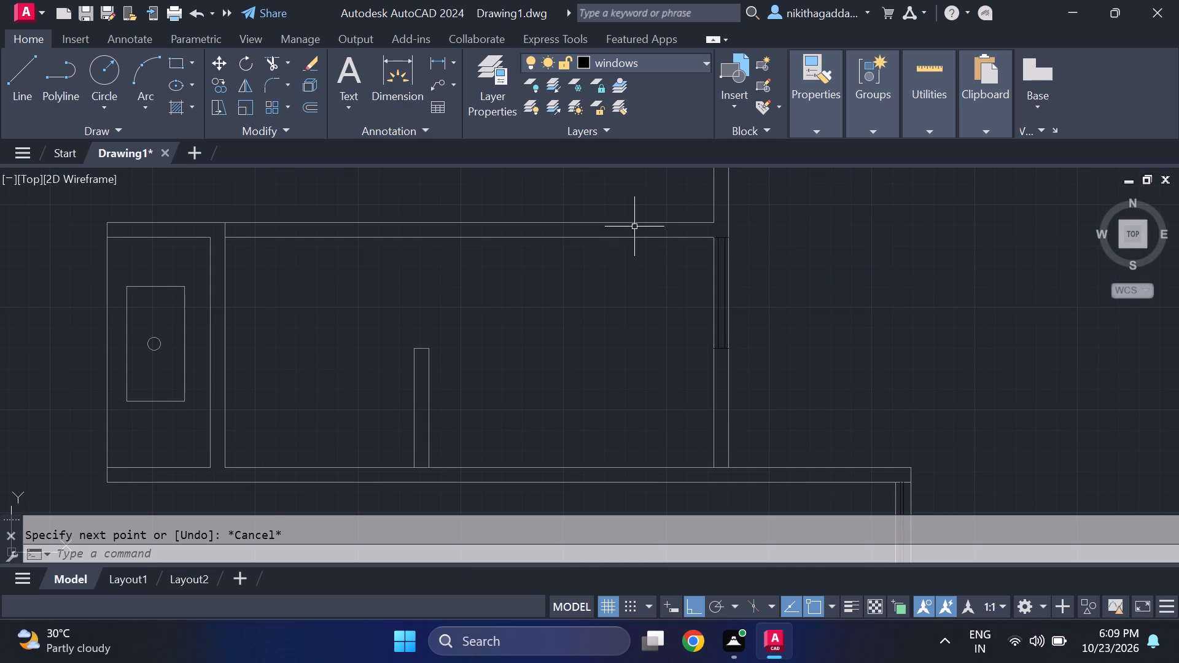
Examine the finished window in the small room's east wall and the surrounding walls for further window locations.
scroll(647, 289, up, 1)
middle_drag(647, 289, 639, 292)
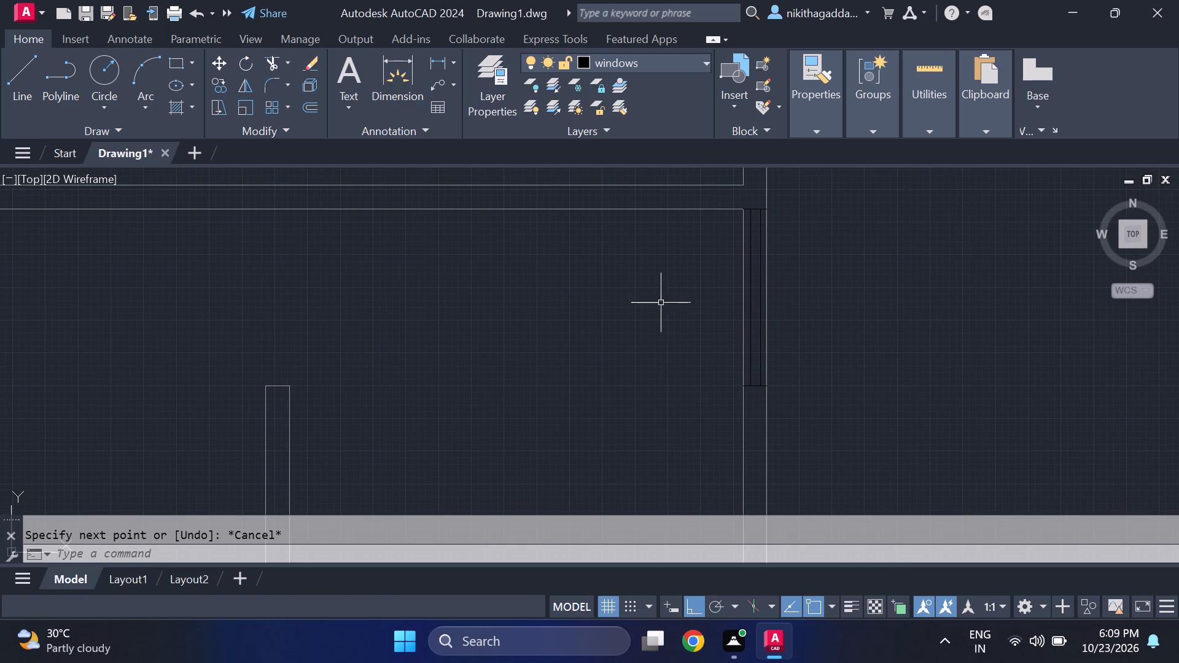
middle_click(661, 303)
scroll(660, 301, down, 3)
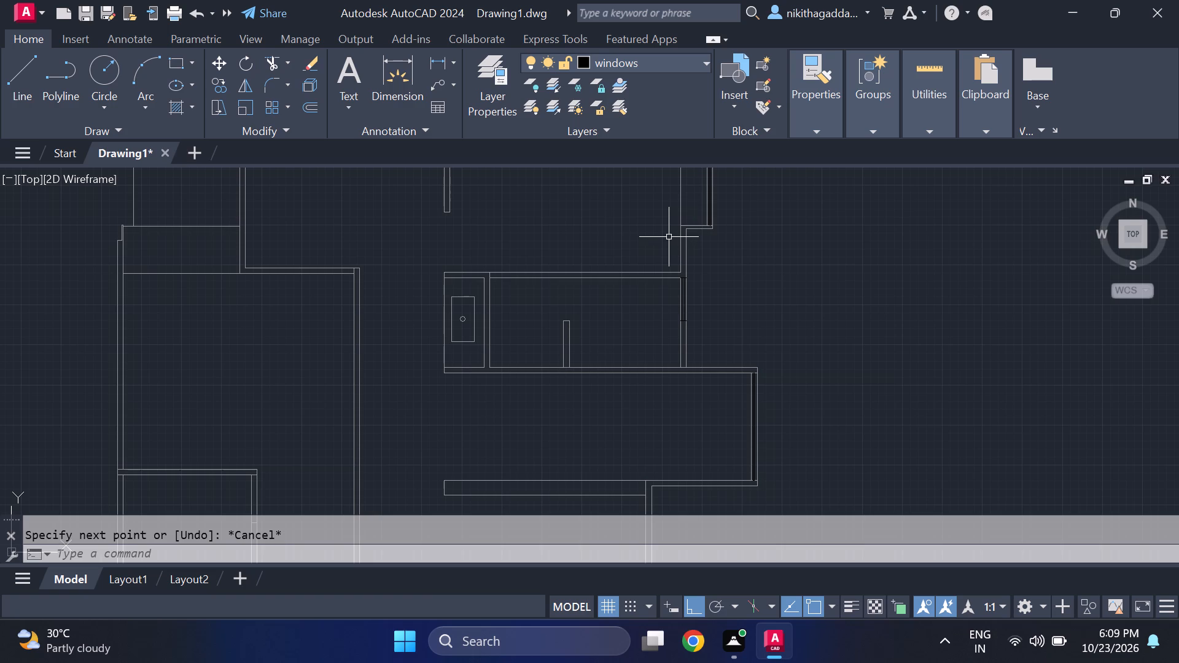
scroll(689, 284, up, 3)
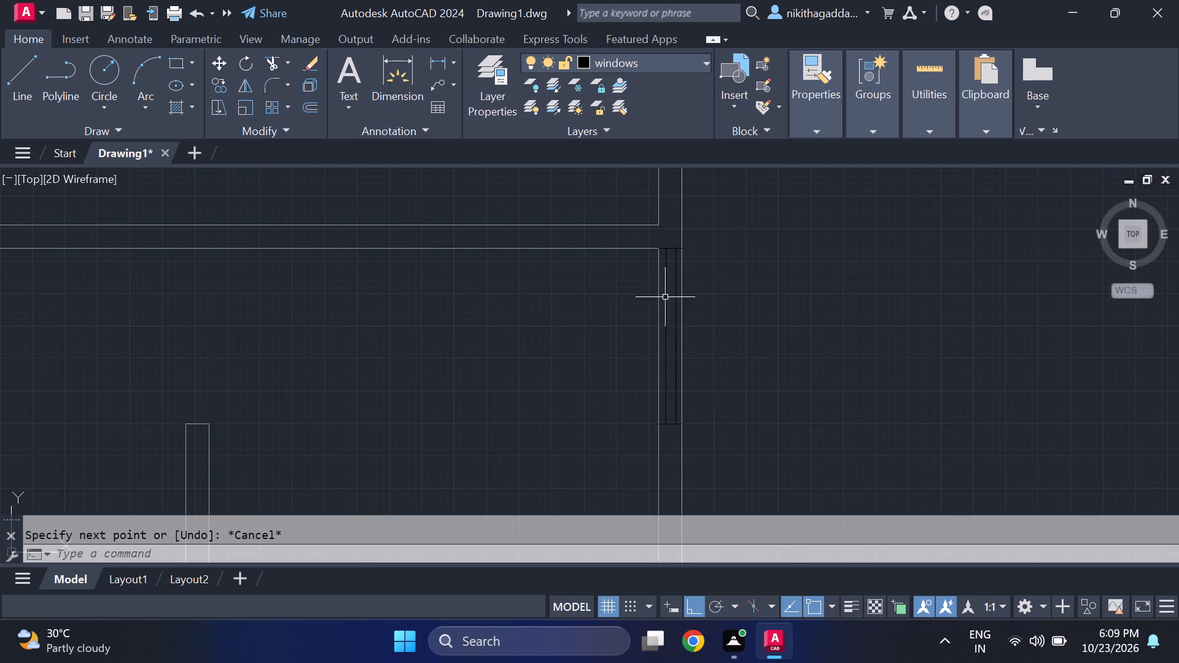
scroll(670, 327, down, 2)
middle_drag(628, 331, 668, 300)
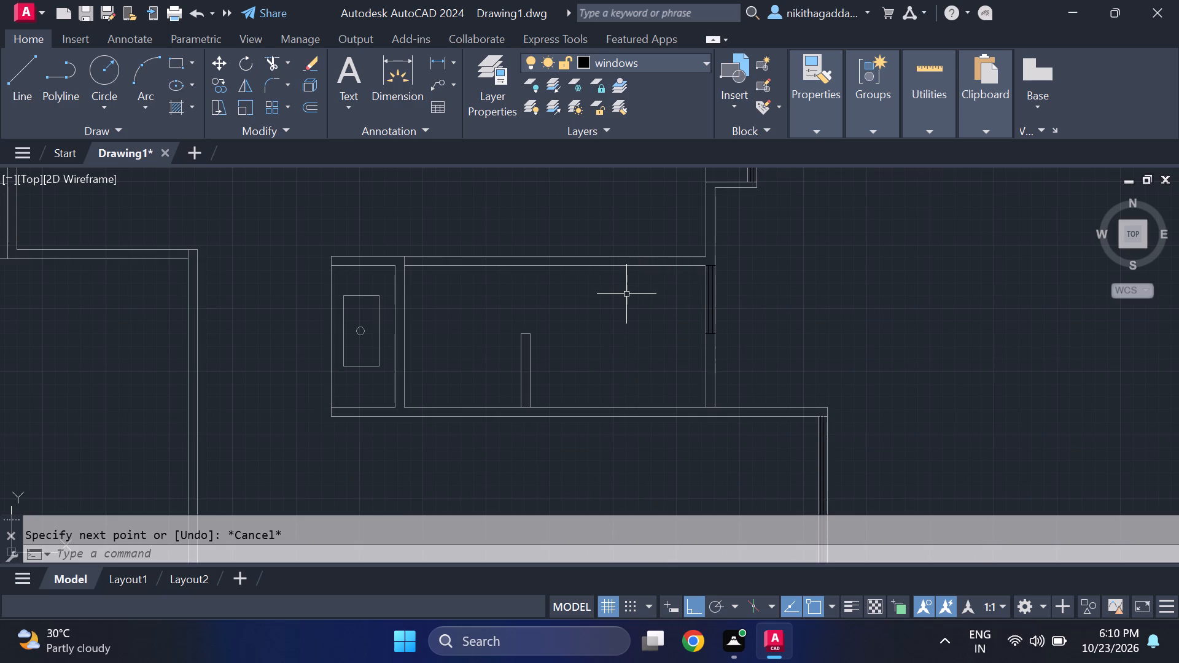
scroll(631, 298, up, 2)
scroll(636, 298, down, 4)
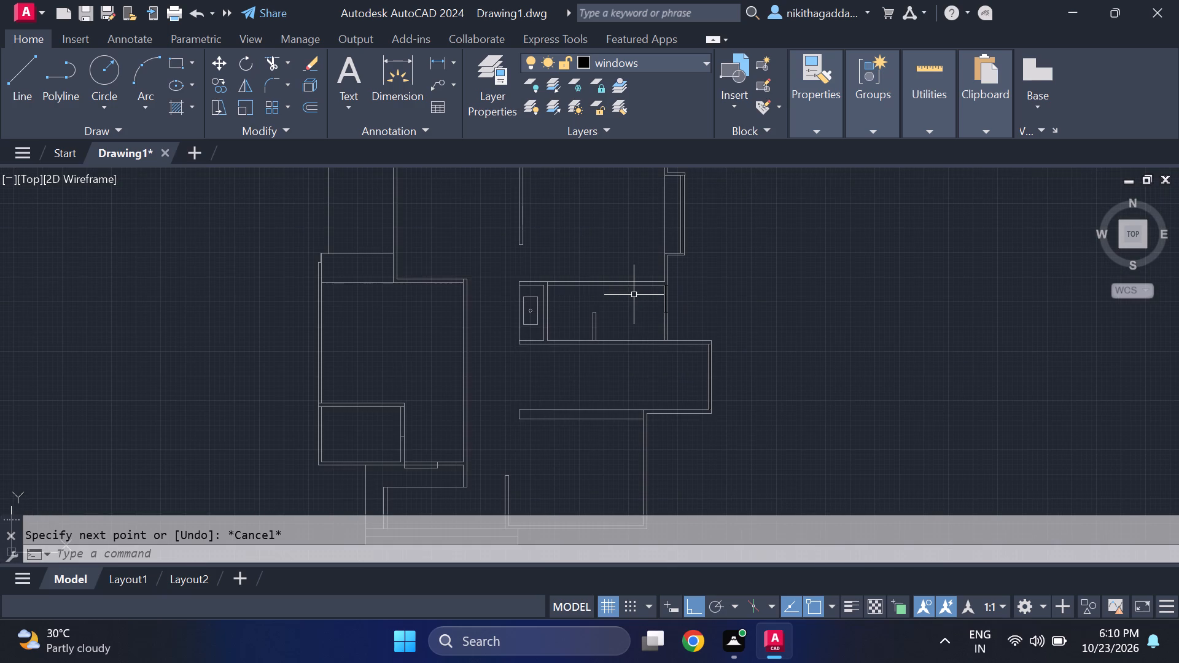
scroll(636, 284, up, 1)
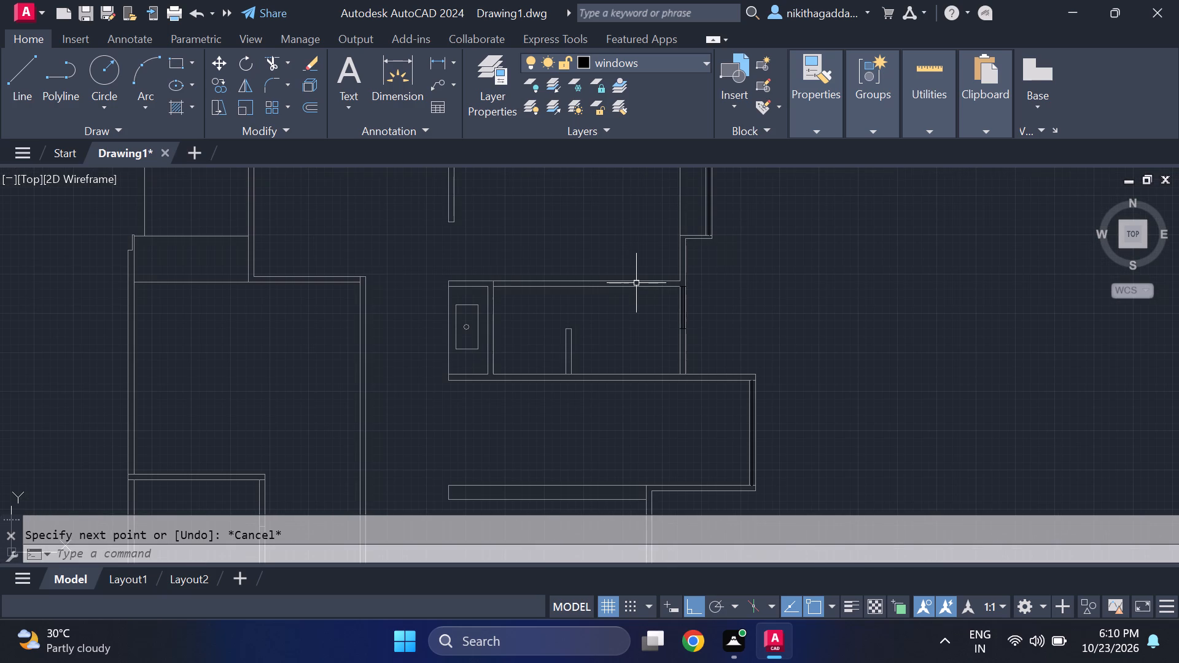
Examine the plan around the small bathroom and the rooms to its south for further window locations.
middle_drag(636, 283, 656, 322)
scroll(604, 353, up, 2)
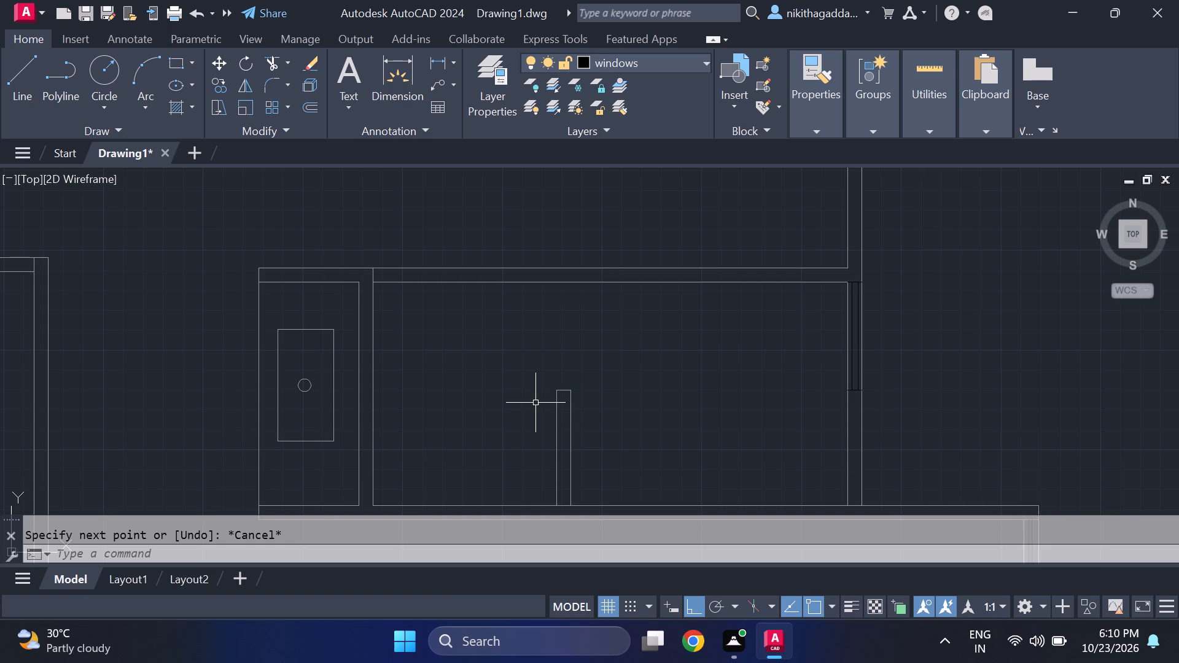
scroll(532, 400, up, 1)
scroll(529, 398, down, 2)
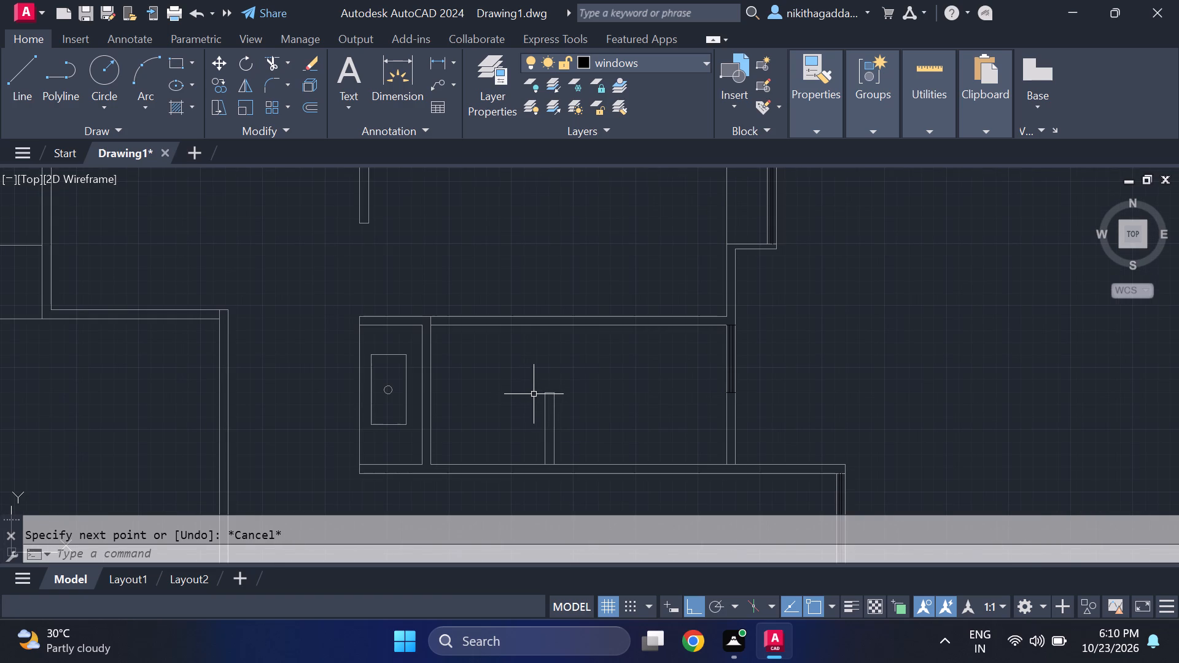
middle_drag(523, 389, 518, 343)
scroll(524, 322, down, 2)
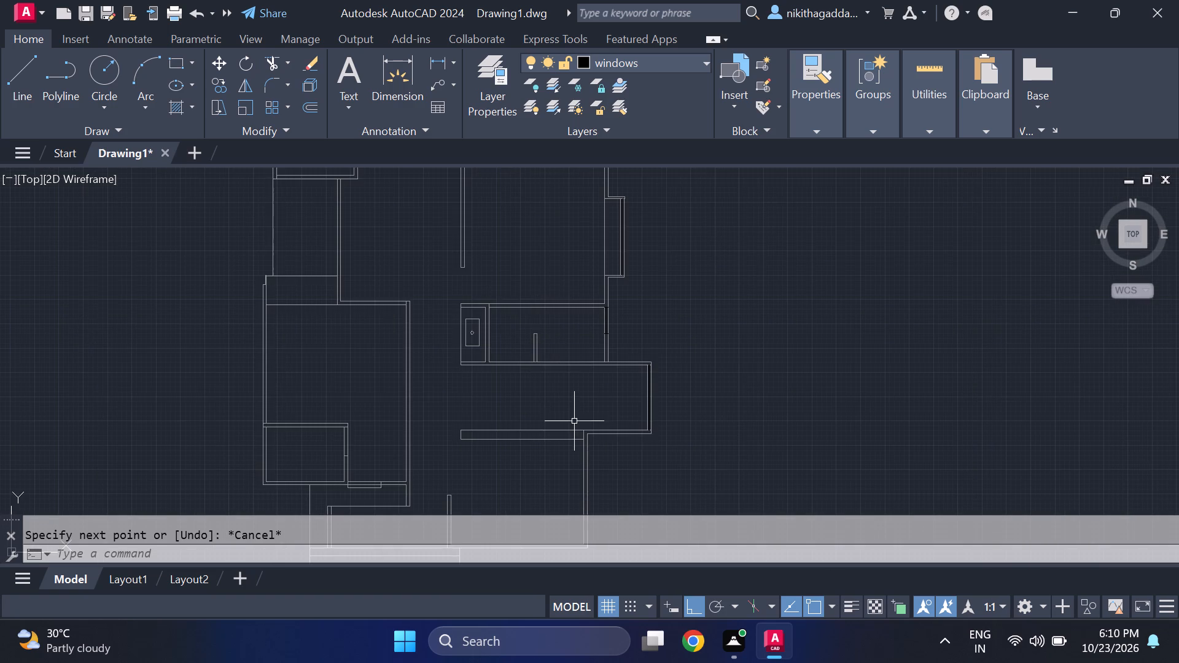
middle_drag(574, 425, 551, 397)
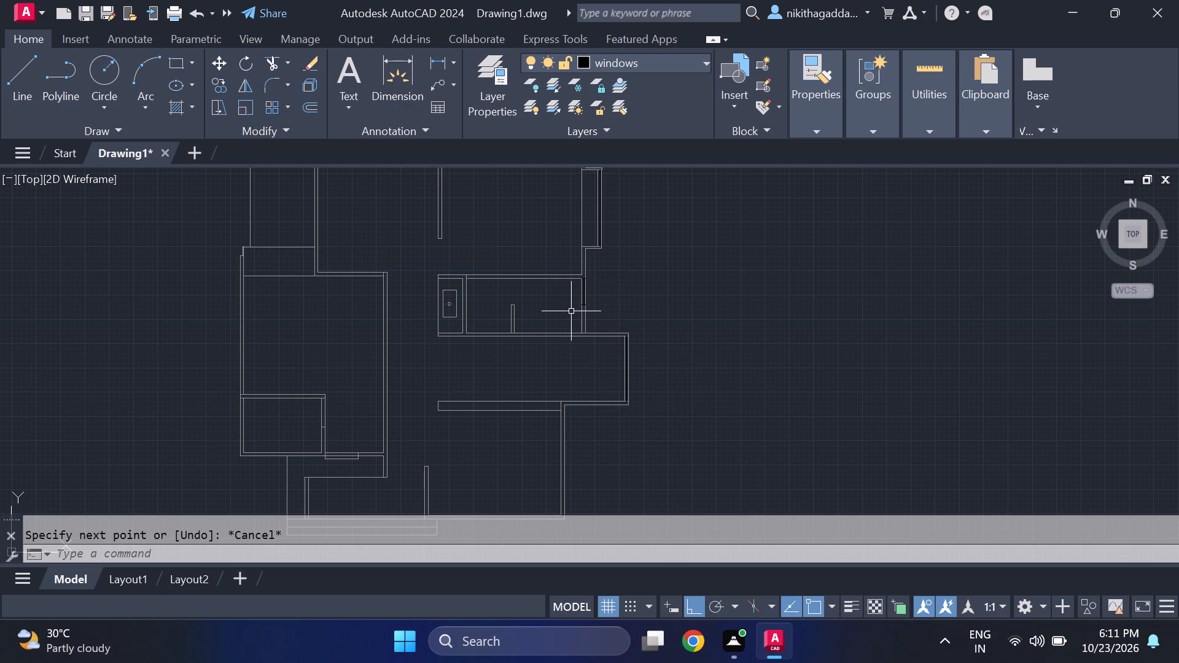
middle_drag(513, 304, 574, 265)
scroll(574, 265, up, 1)
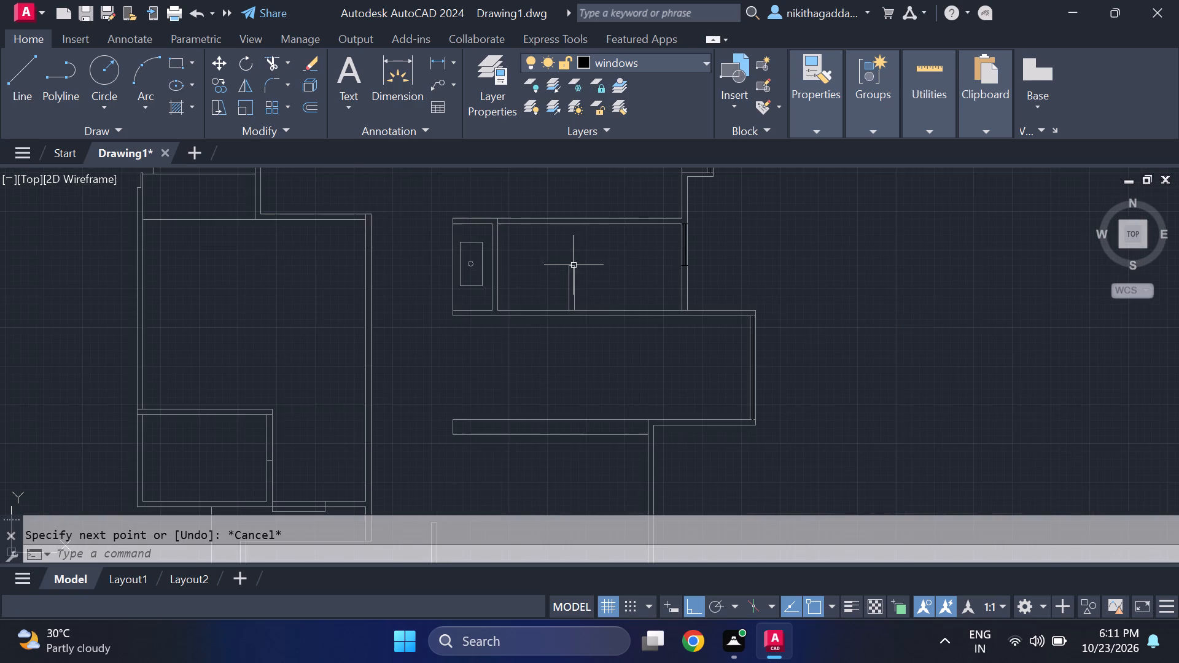
scroll(609, 258, up, 1)
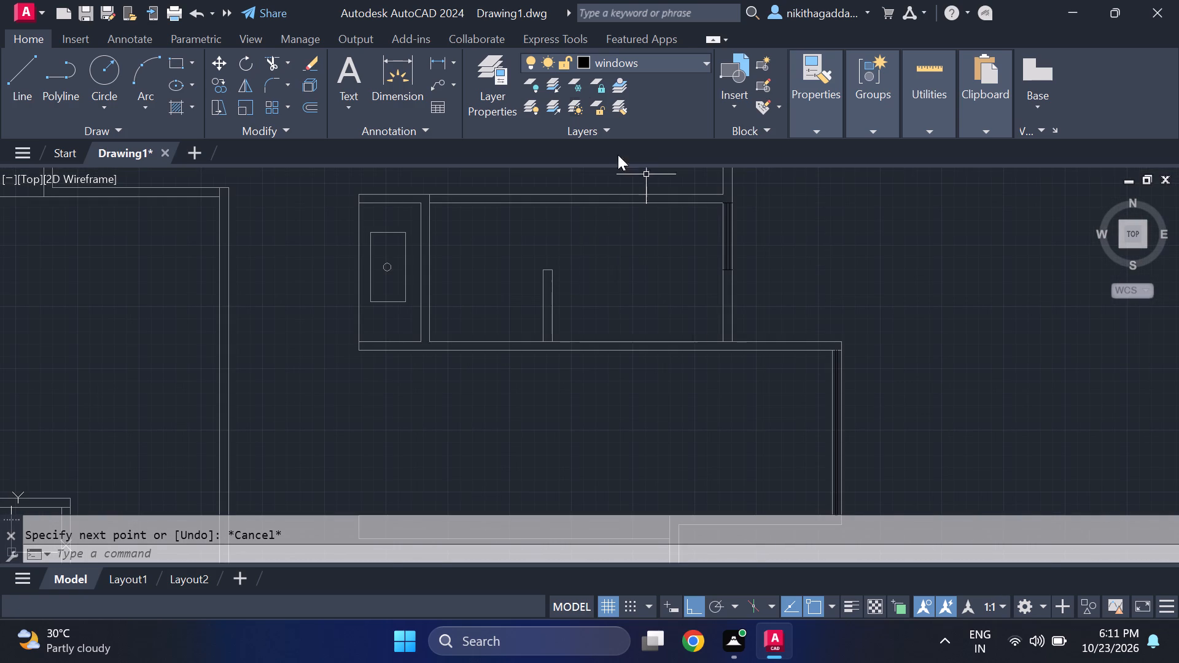
scroll(515, 289, down, 2)
middle_drag(532, 308, 456, 244)
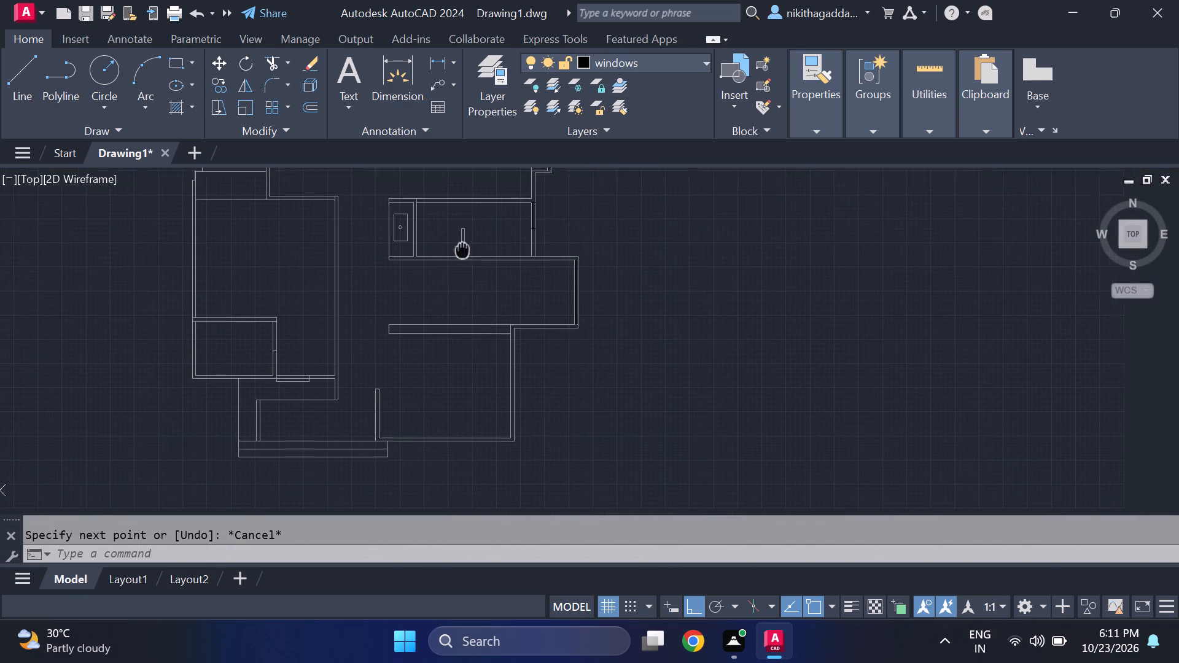
middle_drag(456, 244, 456, 243)
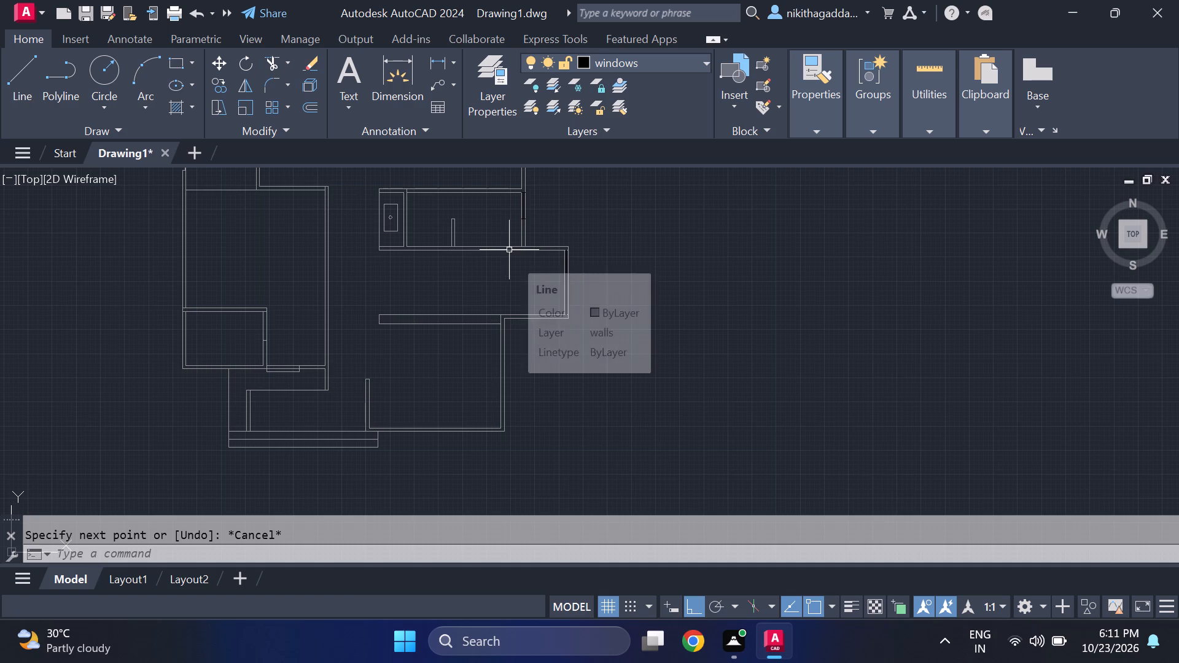
scroll(518, 285, up, 2)
scroll(513, 304, down, 2)
scroll(463, 341, down, 1)
middle_drag(457, 345, 457, 341)
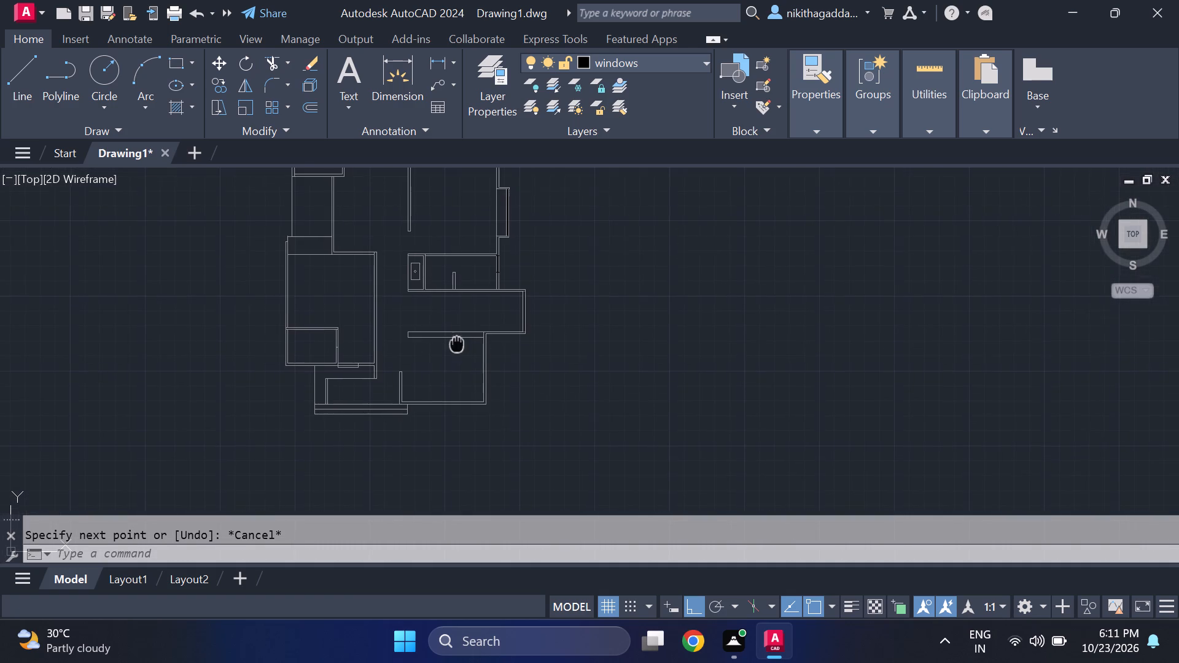
middle_drag(457, 341, 497, 300)
scroll(500, 299, up, 3)
scroll(502, 300, down, 1)
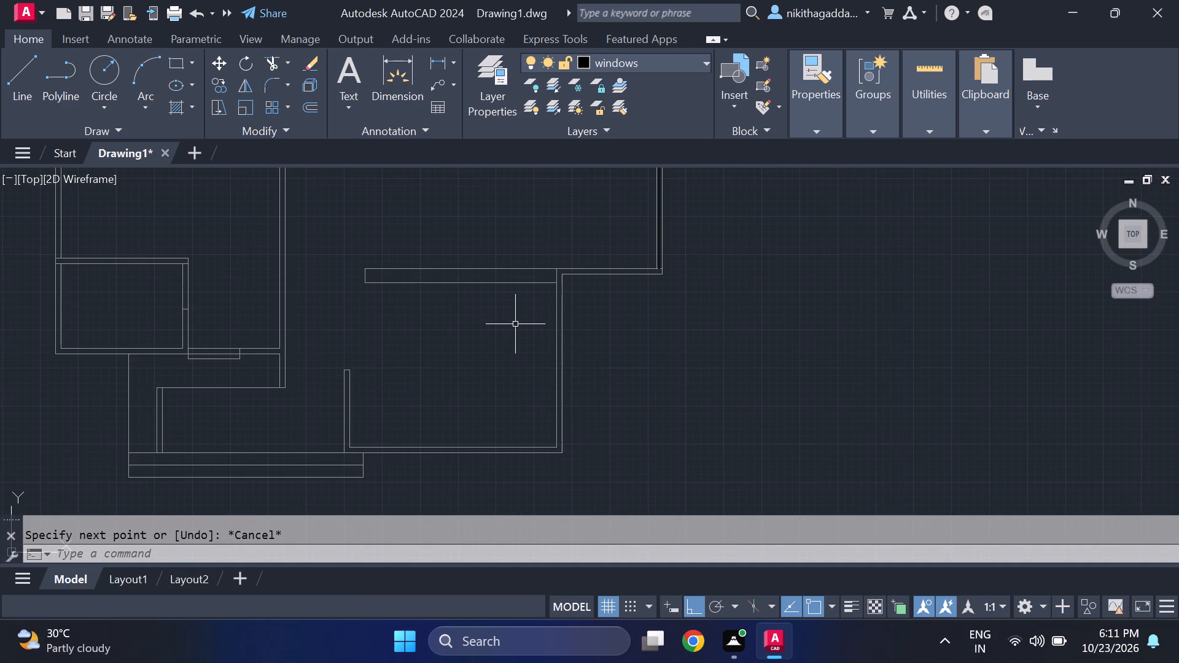
scroll(518, 325, up, 2)
scroll(525, 329, down, 2)
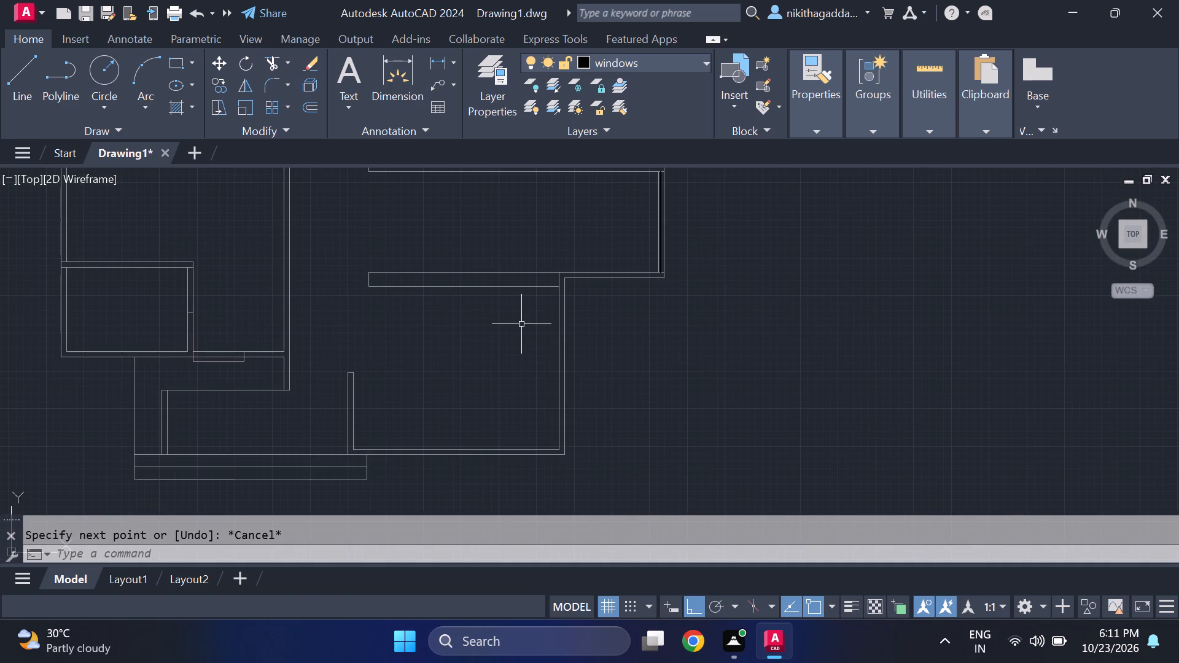
scroll(548, 305, up, 2)
middle_drag(512, 287, 476, 286)
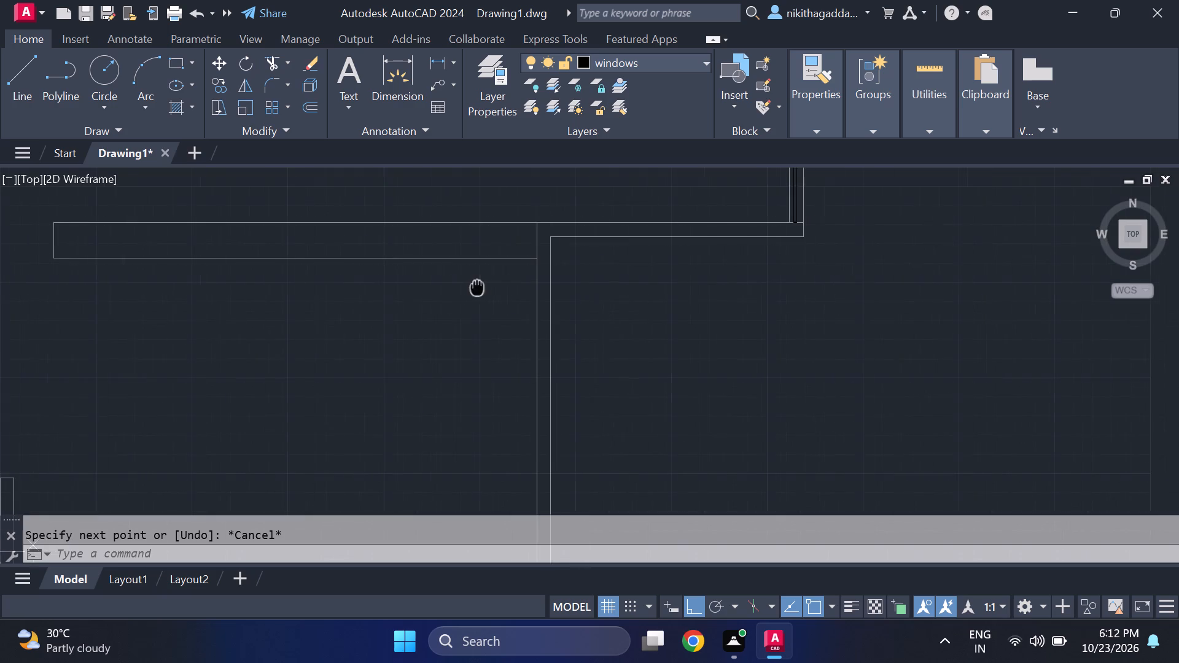
middle_drag(476, 286, 475, 285)
scroll(476, 282, down, 2)
middle_drag(479, 282, 468, 299)
Draw the new window's upper end line across the thickness of the southeast room's east wall, a short way below the room's top wall.
key(l)
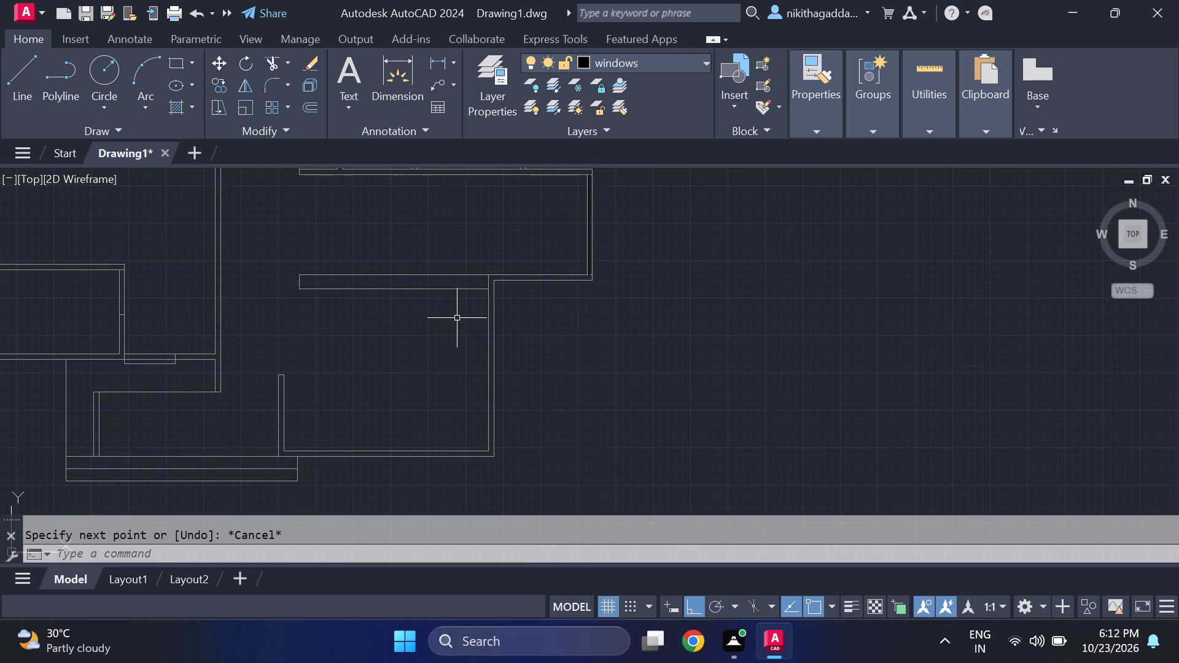
key(Return)
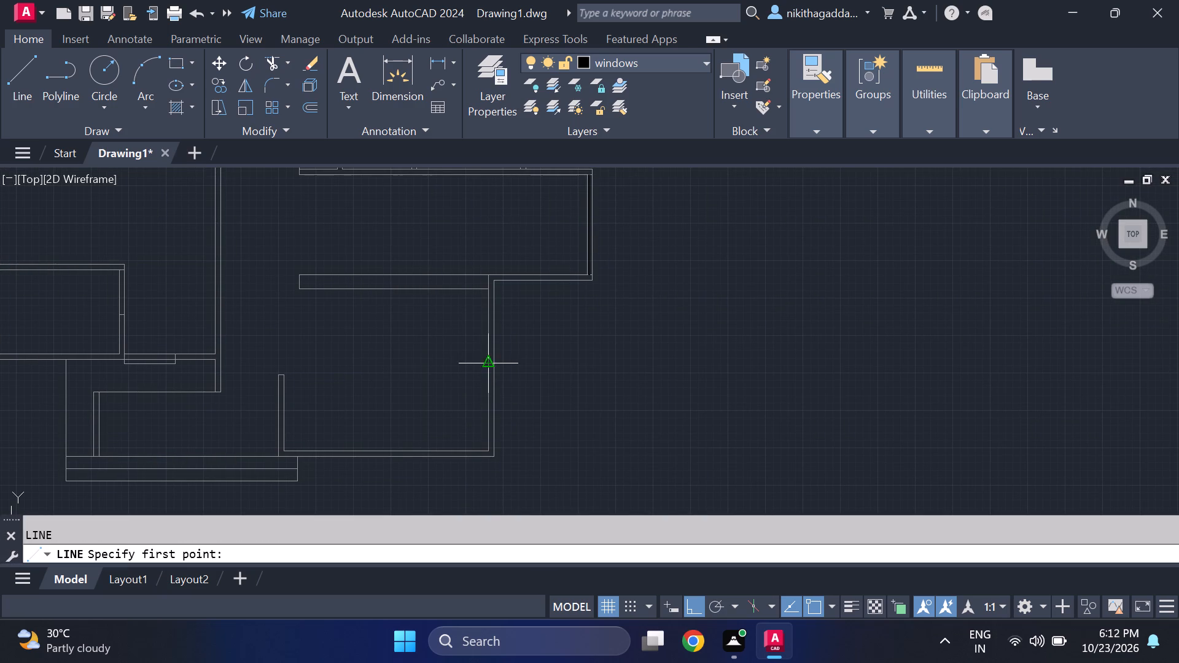
scroll(480, 359, up, 2)
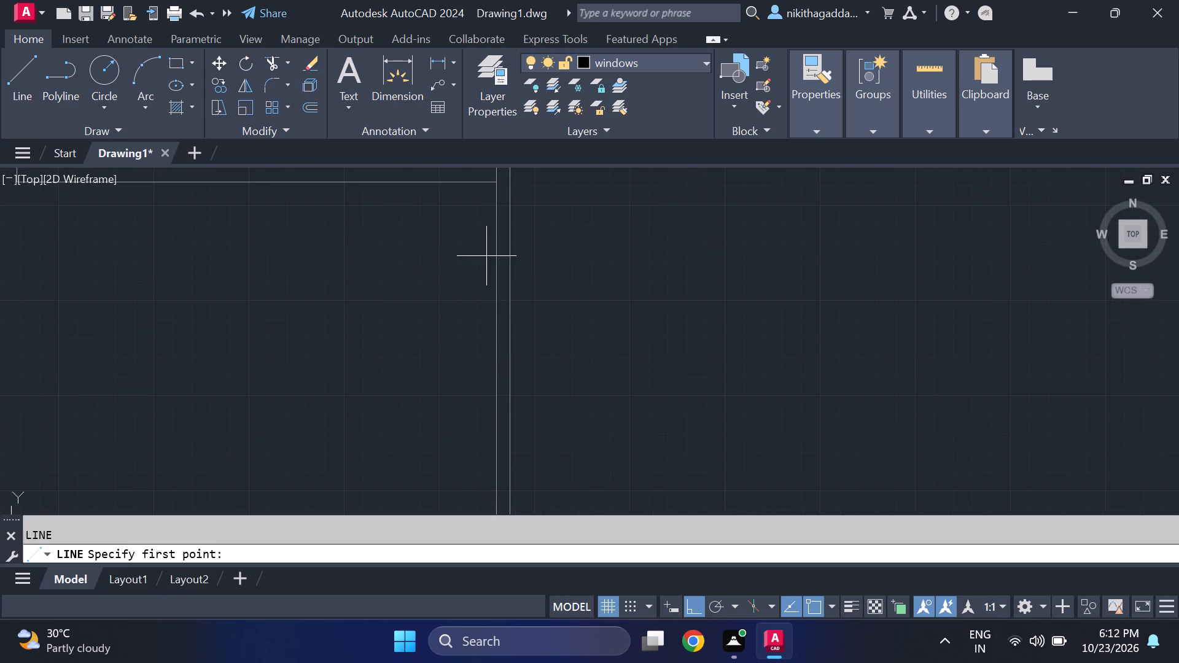
middle_drag(495, 265, 488, 351)
scroll(508, 344, down, 2)
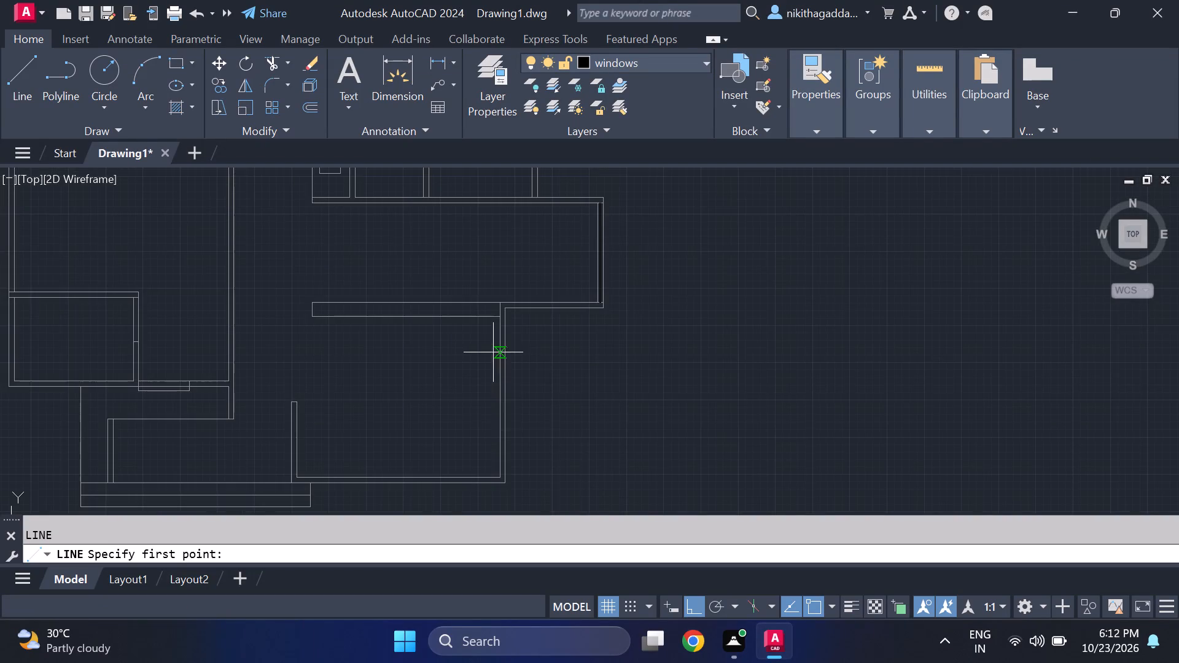
scroll(491, 346, up, 1)
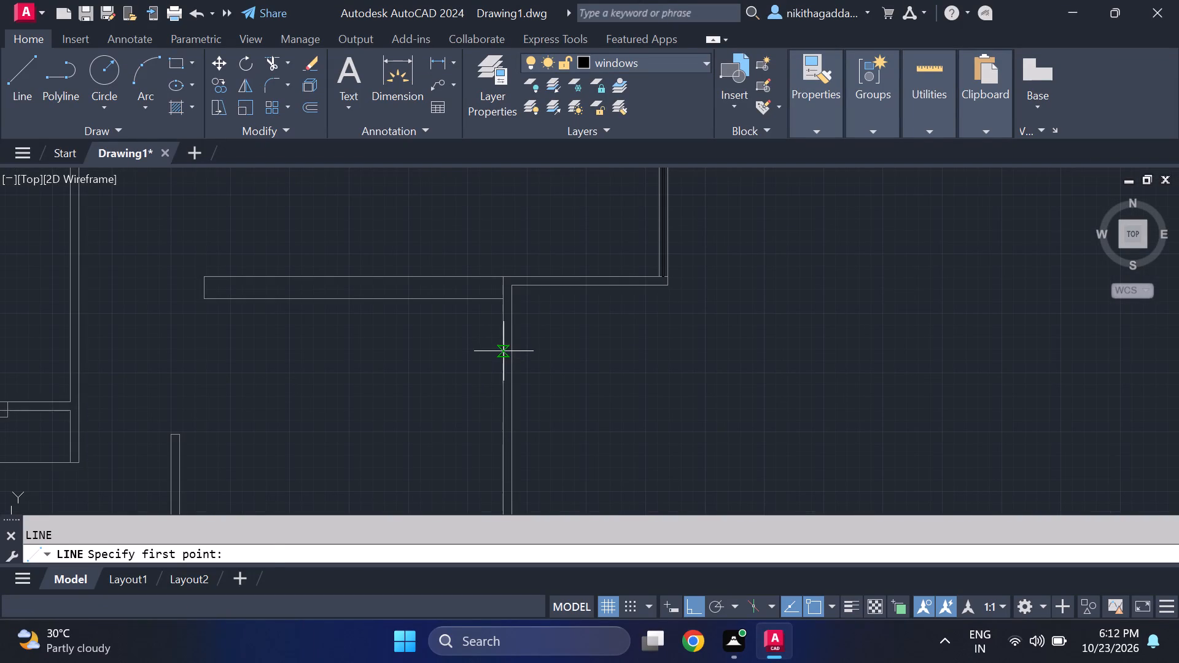
click(504, 351)
click(517, 355)
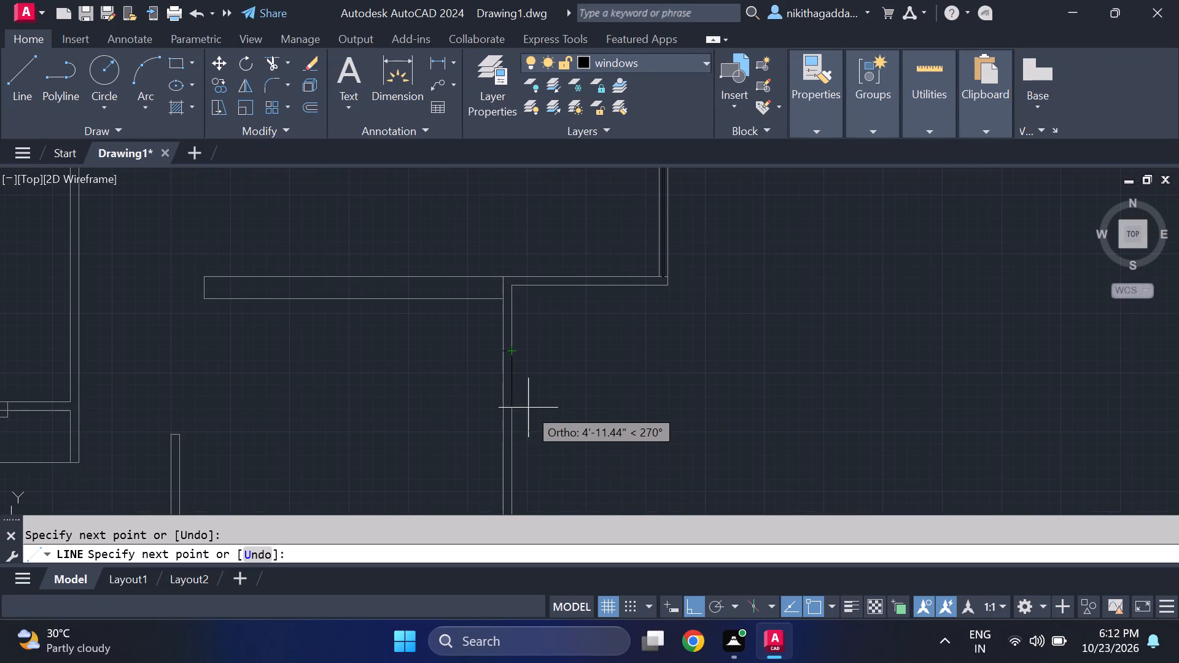
key(space)
Draw the window's lower end line across the same east wall's thickness, a short way above the room's bottom corner.
key(space)
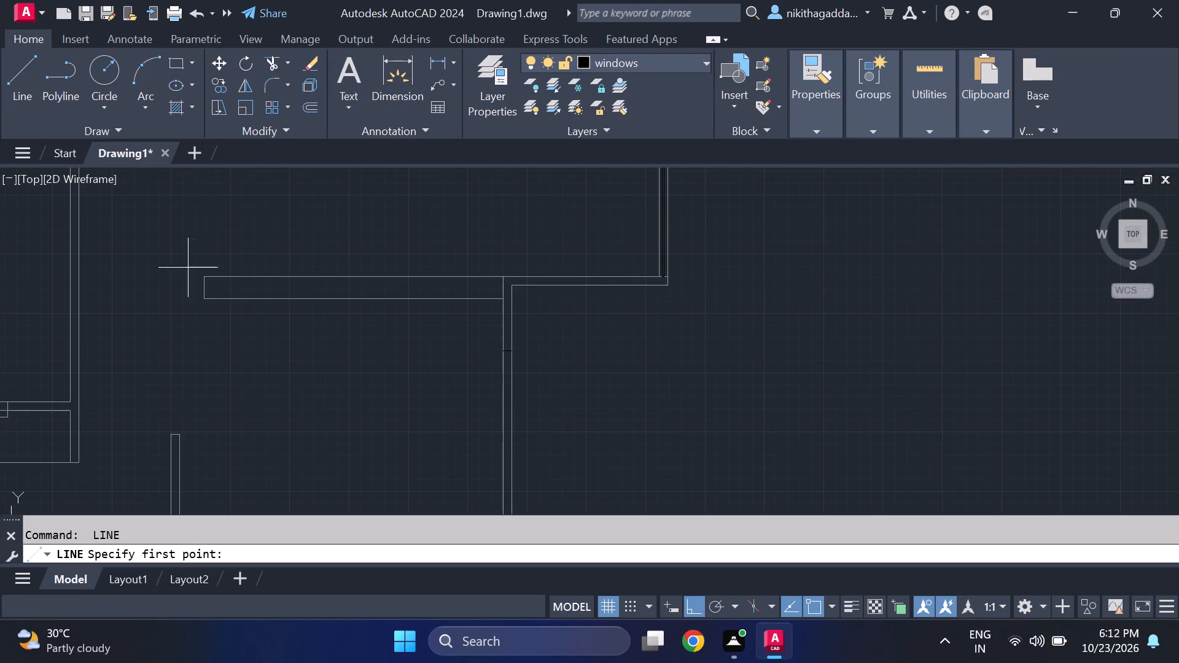
middle_drag(268, 326, 120, 258)
scroll(133, 308, down, 1)
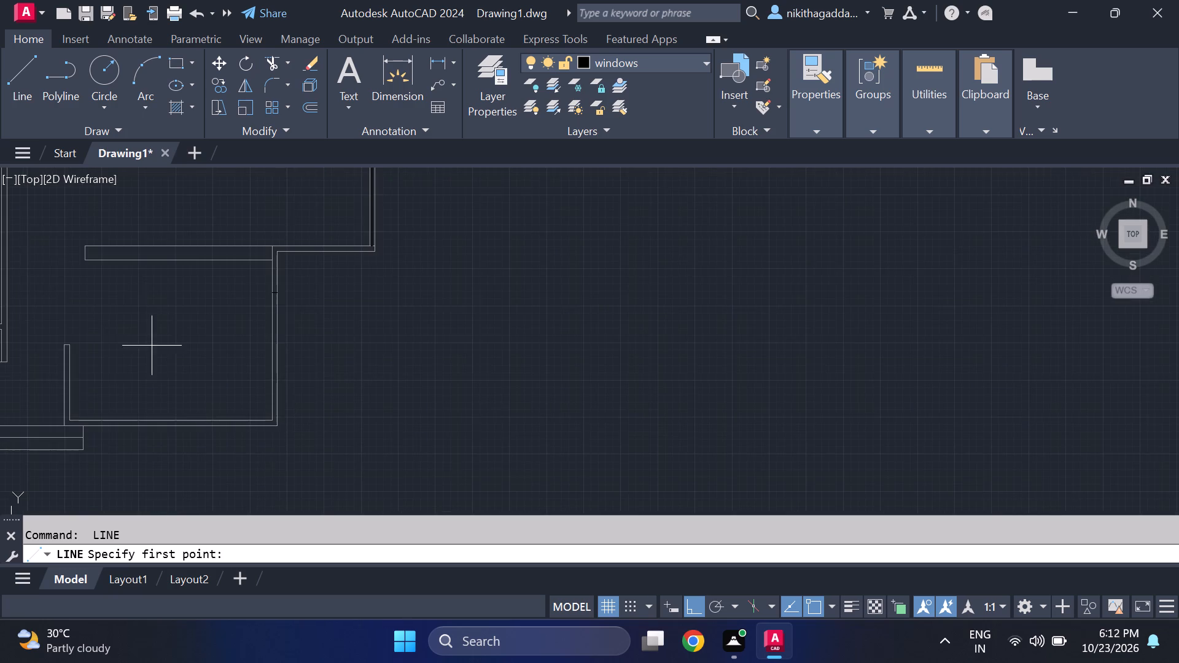
middle_drag(183, 355, 271, 362)
scroll(377, 394, up, 1)
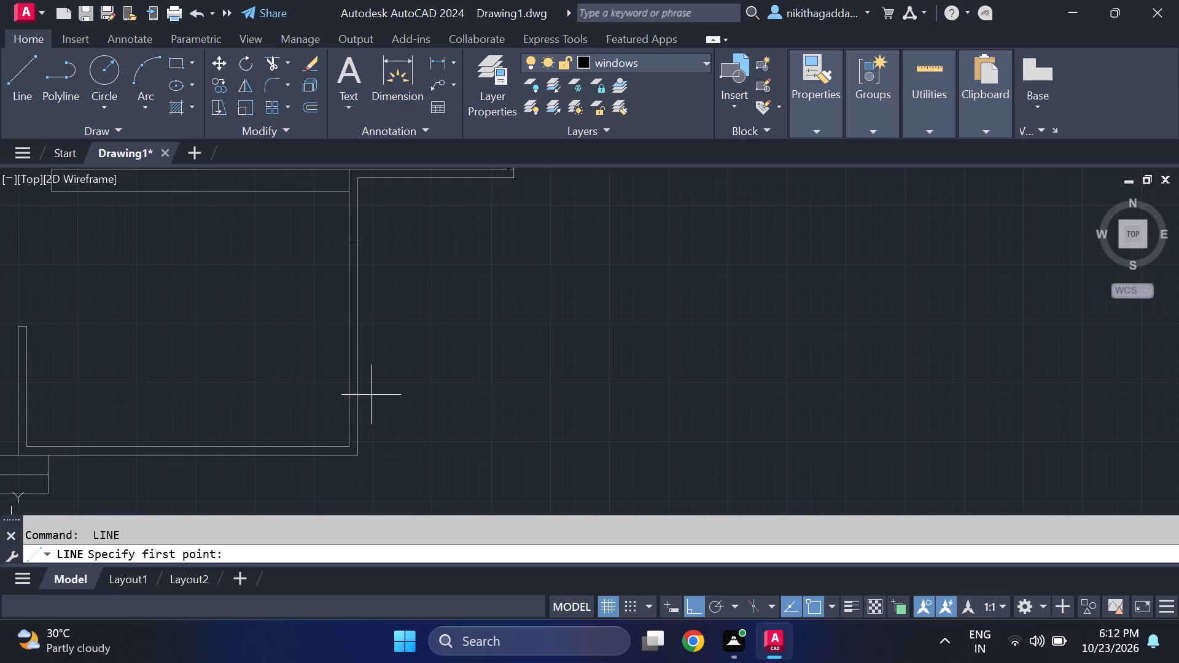
scroll(342, 368, up, 2)
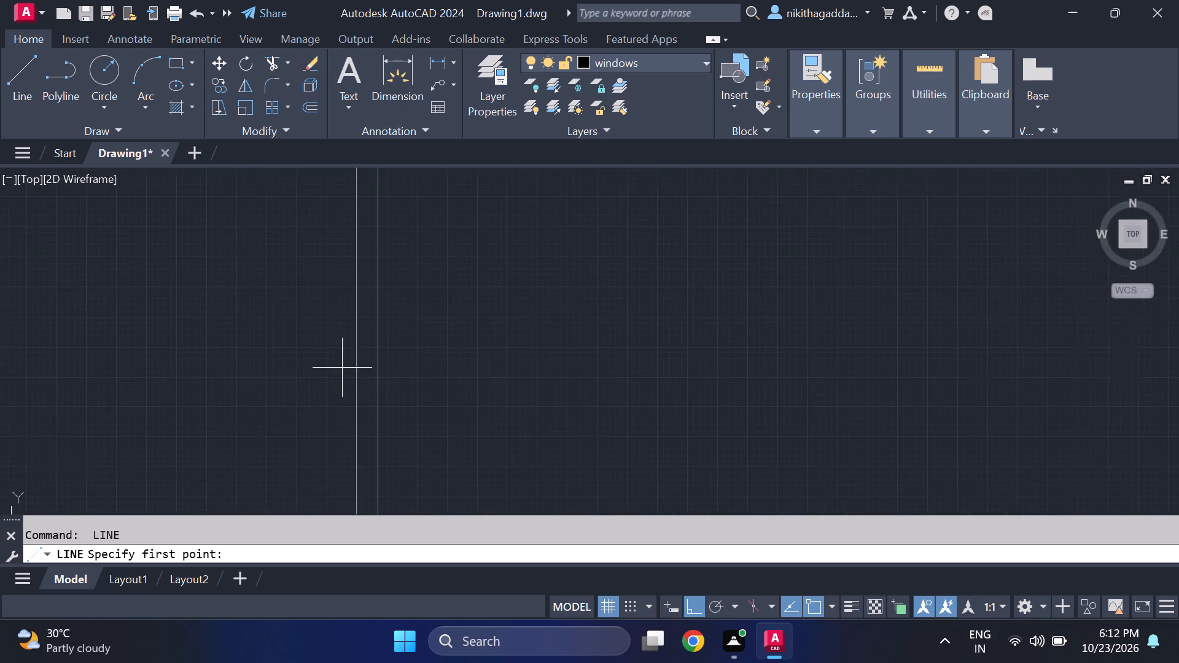
scroll(362, 371, down, 3)
scroll(362, 371, up, 2)
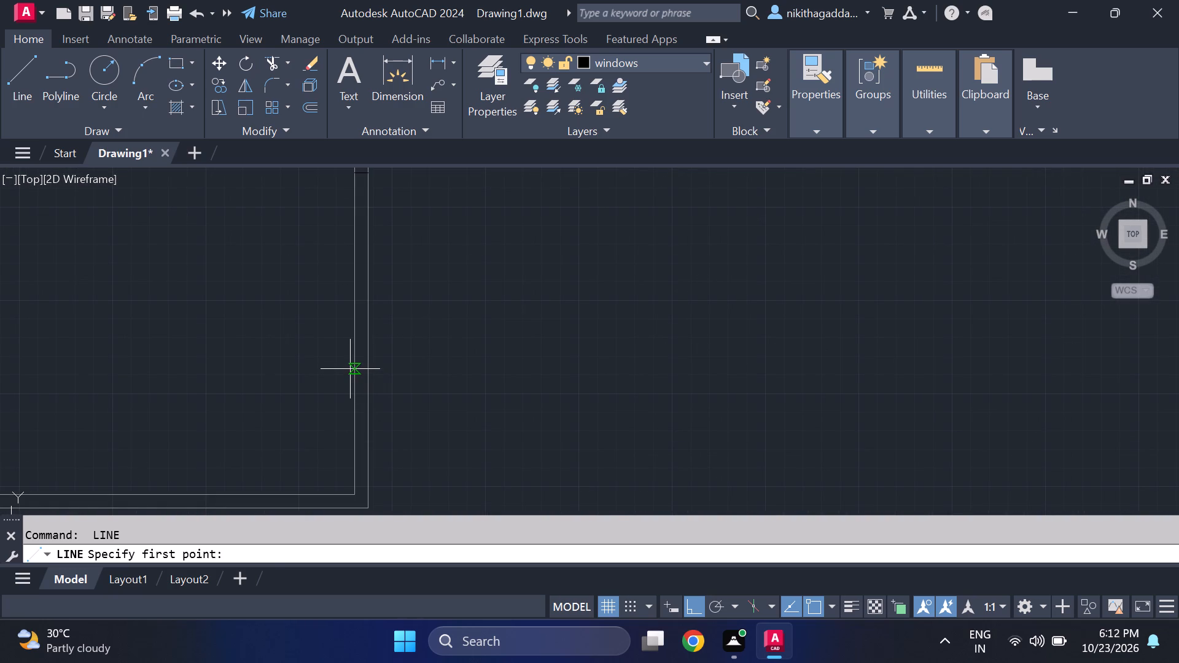
click(354, 368)
click(373, 372)
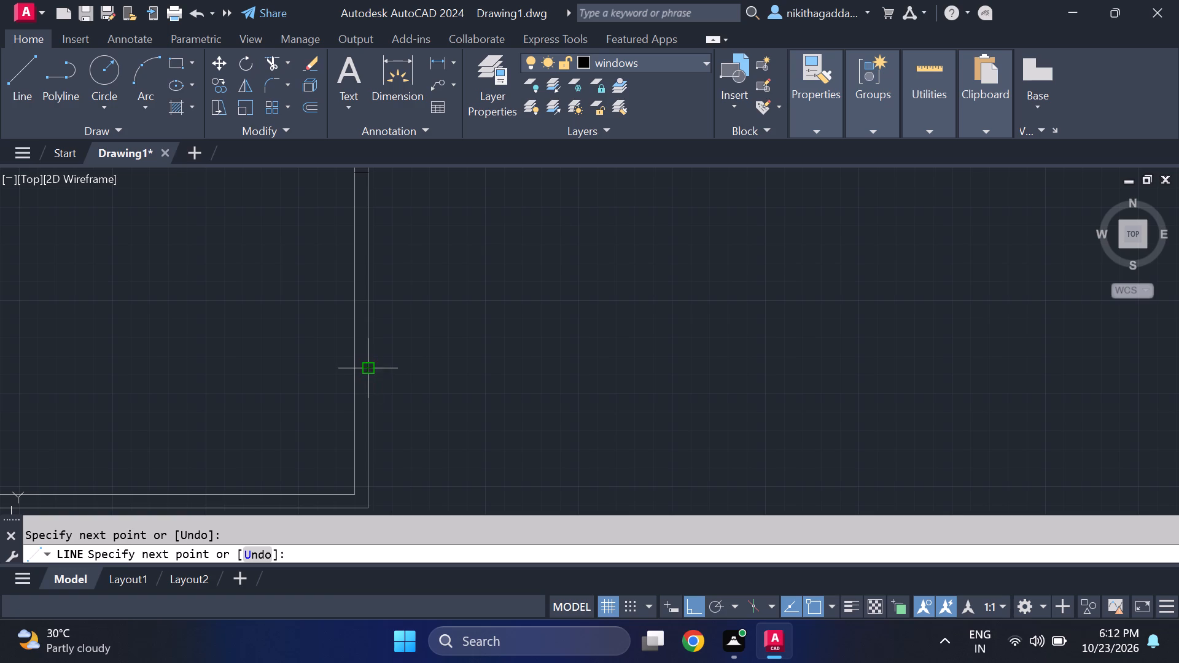
scroll(432, 358, down, 2)
key(Return)
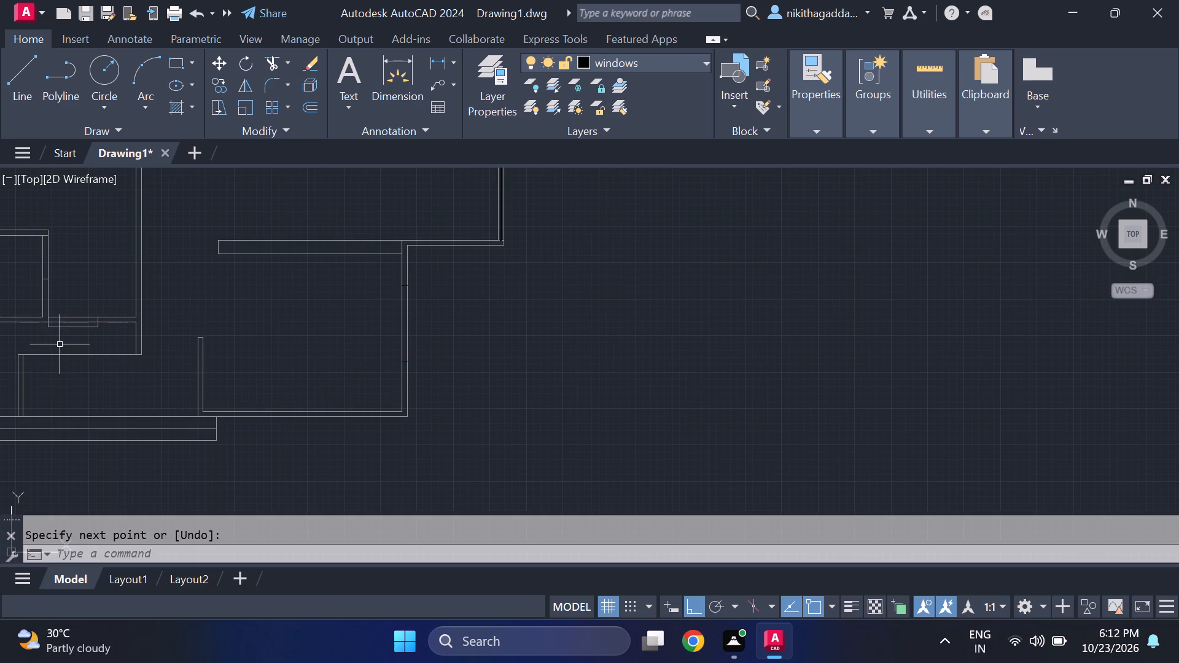
Draw the first glazing line between the window's lower and upper end lines, near the wall's inner face.
key(Return)
scroll(392, 338, up, 3)
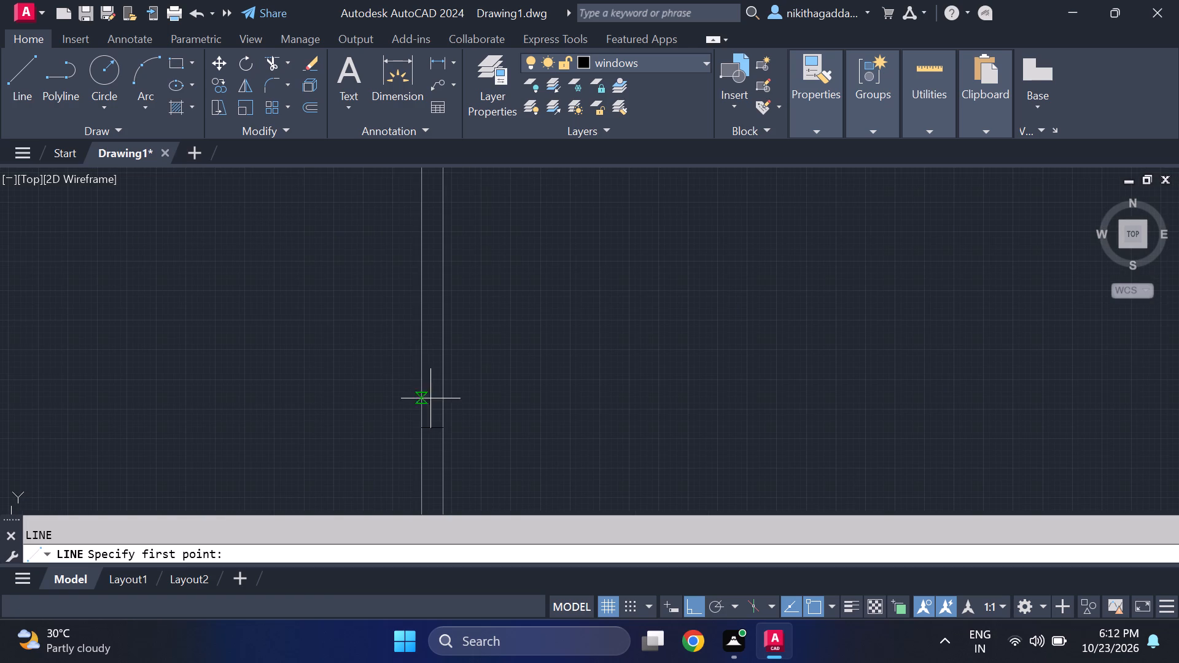
scroll(426, 433, up, 2)
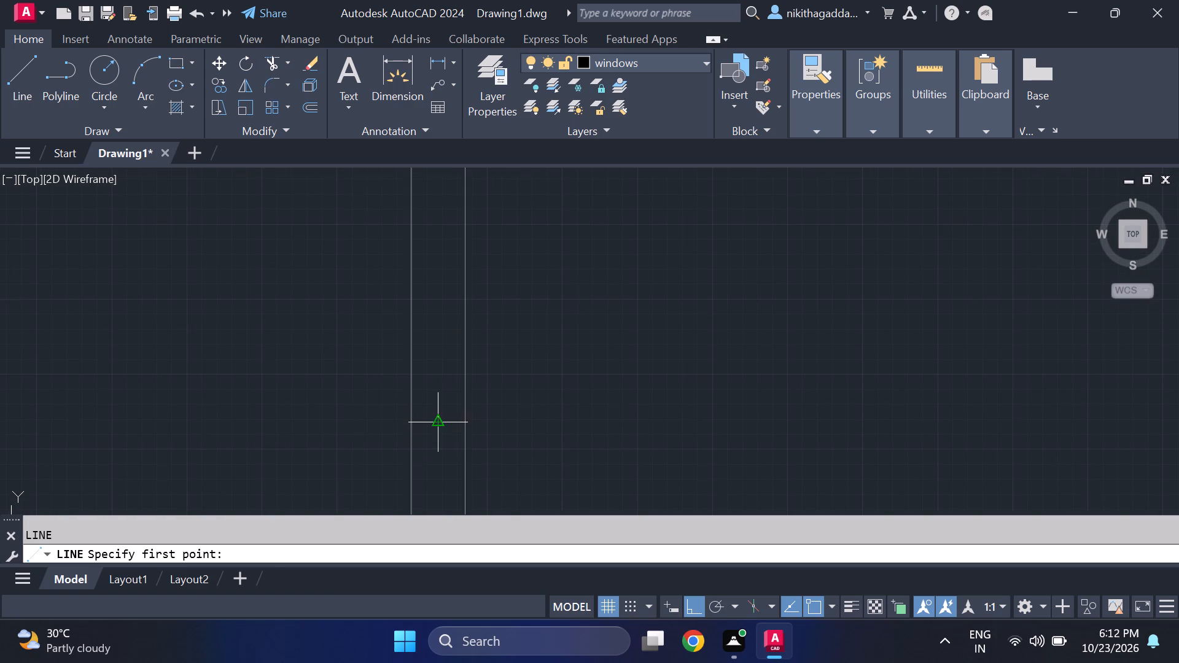
click(425, 422)
scroll(443, 256, down, 2)
middle_drag(441, 250, 424, 384)
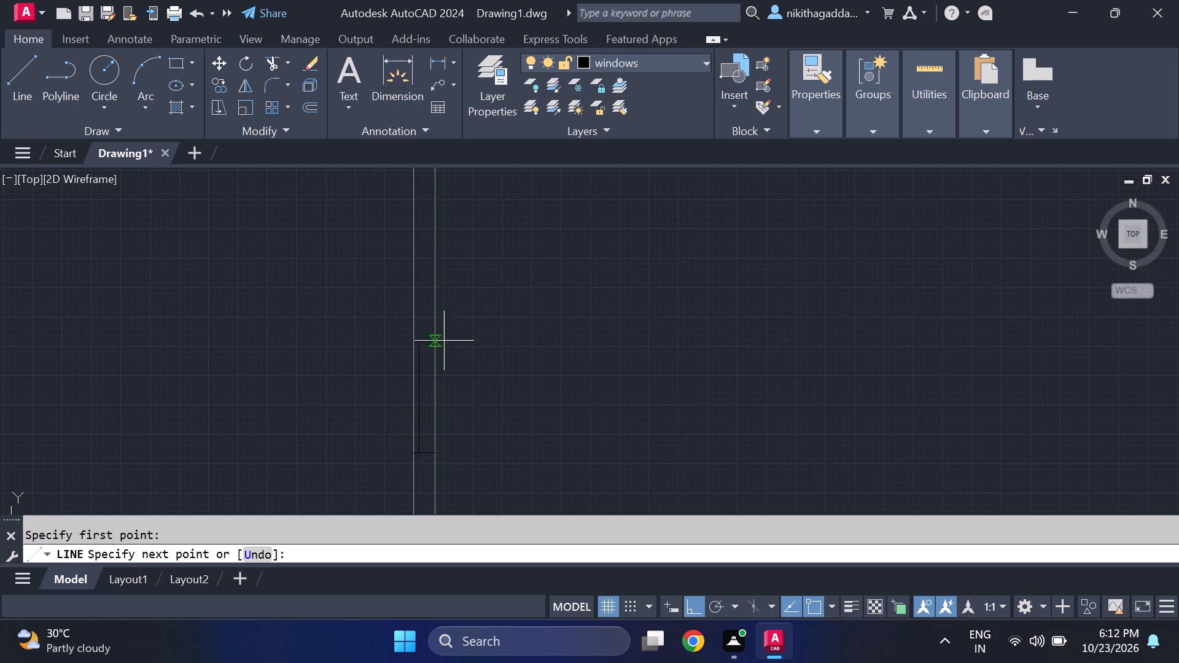
middle_drag(426, 224, 414, 370)
scroll(437, 297, down, 3)
scroll(430, 301, up, 4)
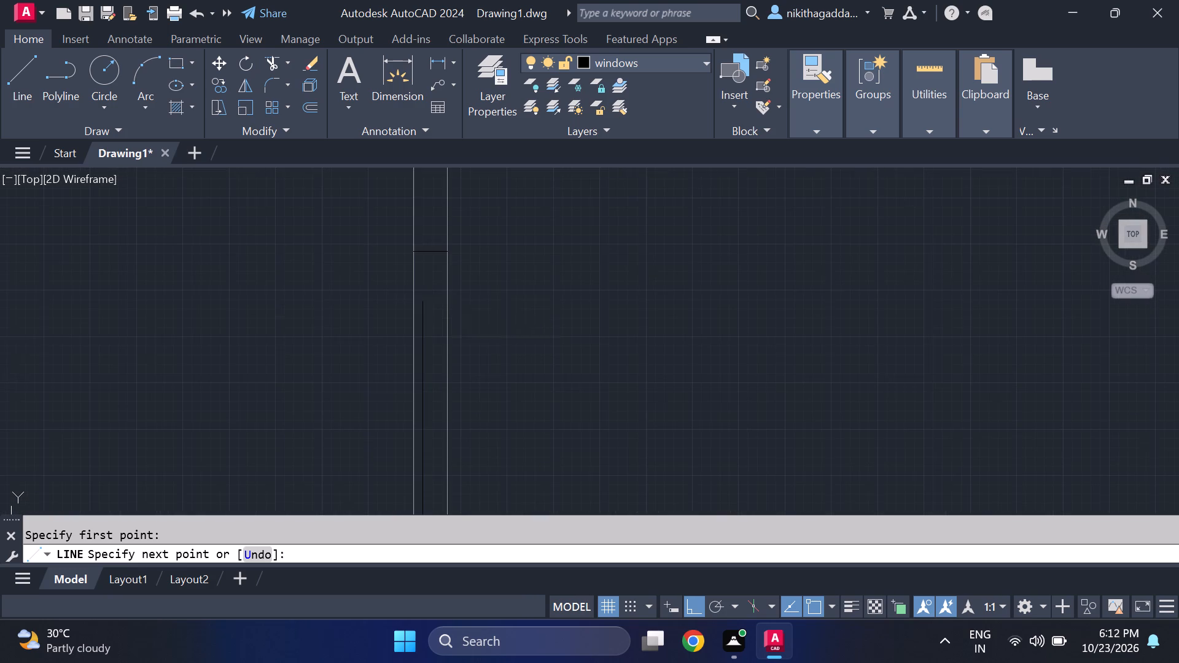
click(422, 252)
scroll(536, 264, down, 3)
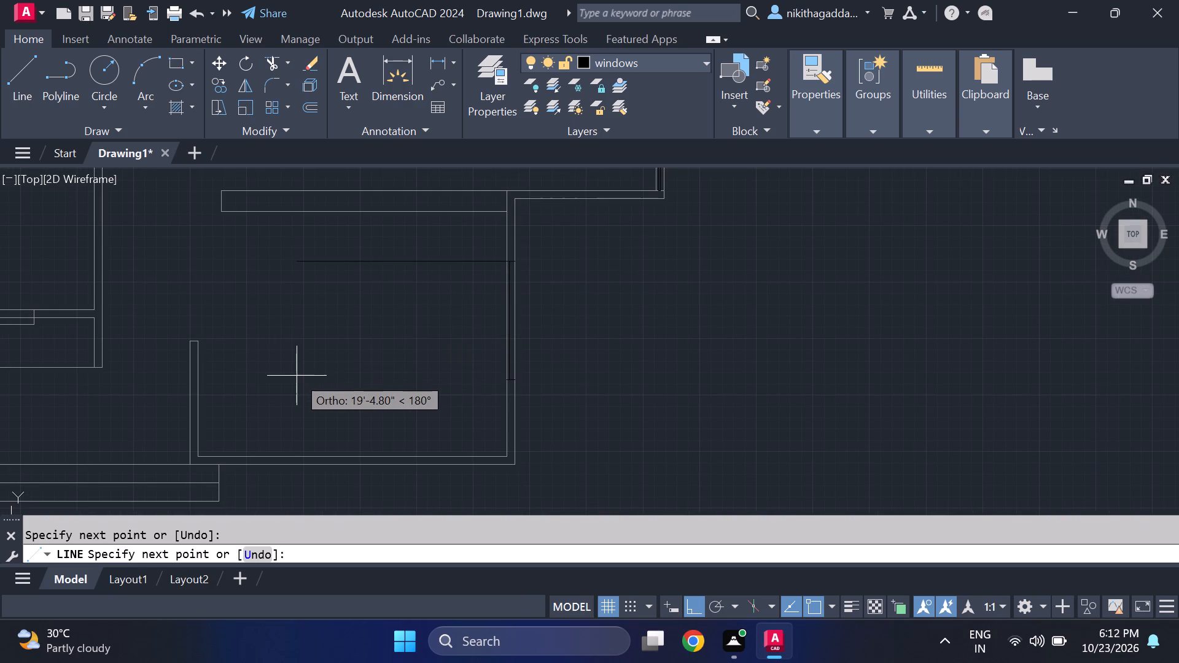
key(space)
Draw the second glazing line between the window's two end lines, parallel to the first and nearer the wall's outer face.
key(space)
scroll(535, 379, up, 2)
scroll(470, 378, up, 3)
scroll(415, 389, up, 3)
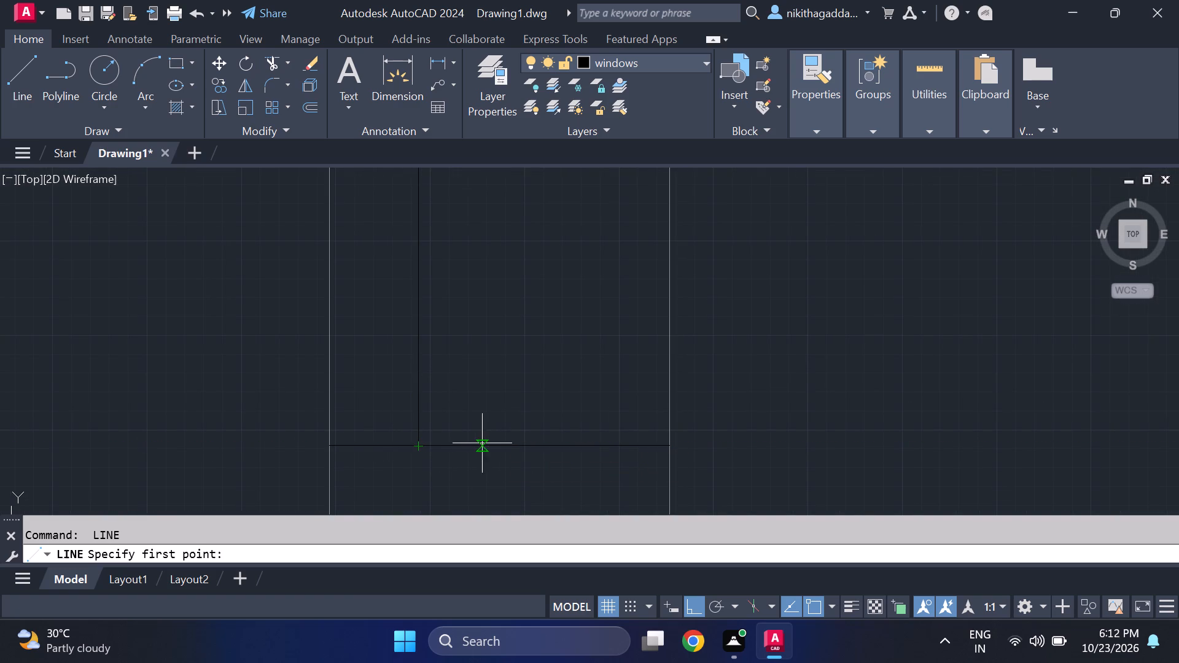
click(567, 439)
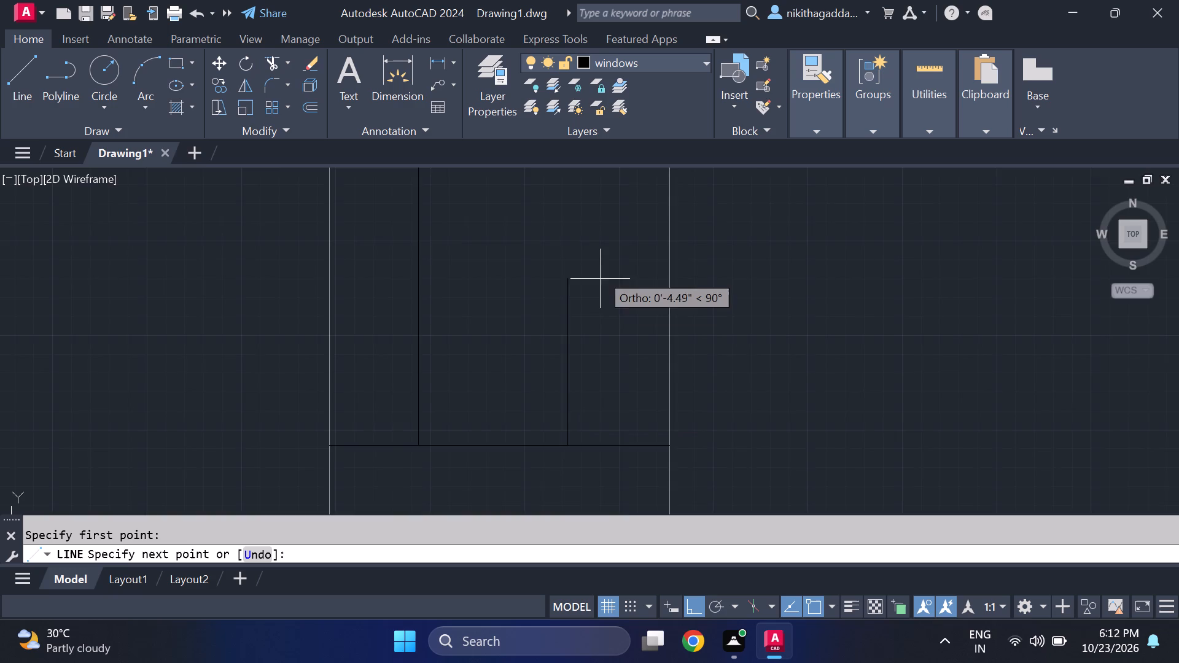
scroll(601, 268, down, 4)
middle_drag(621, 198, 545, 356)
scroll(534, 382, down, 3)
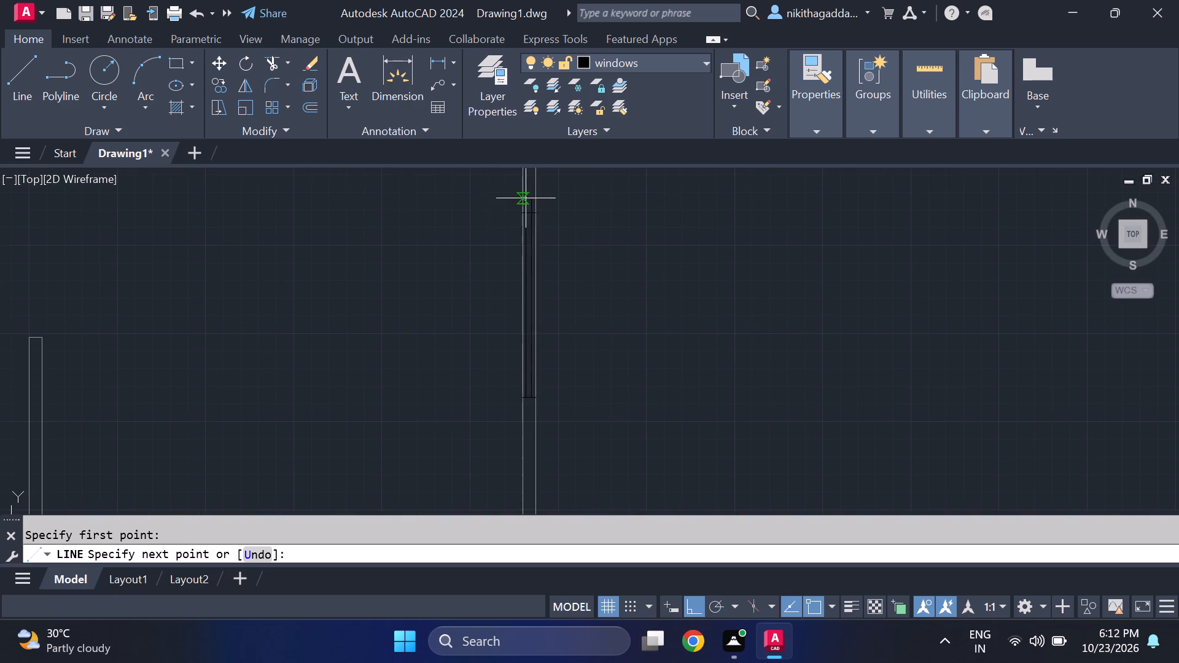
scroll(525, 201, up, 3)
click(550, 246)
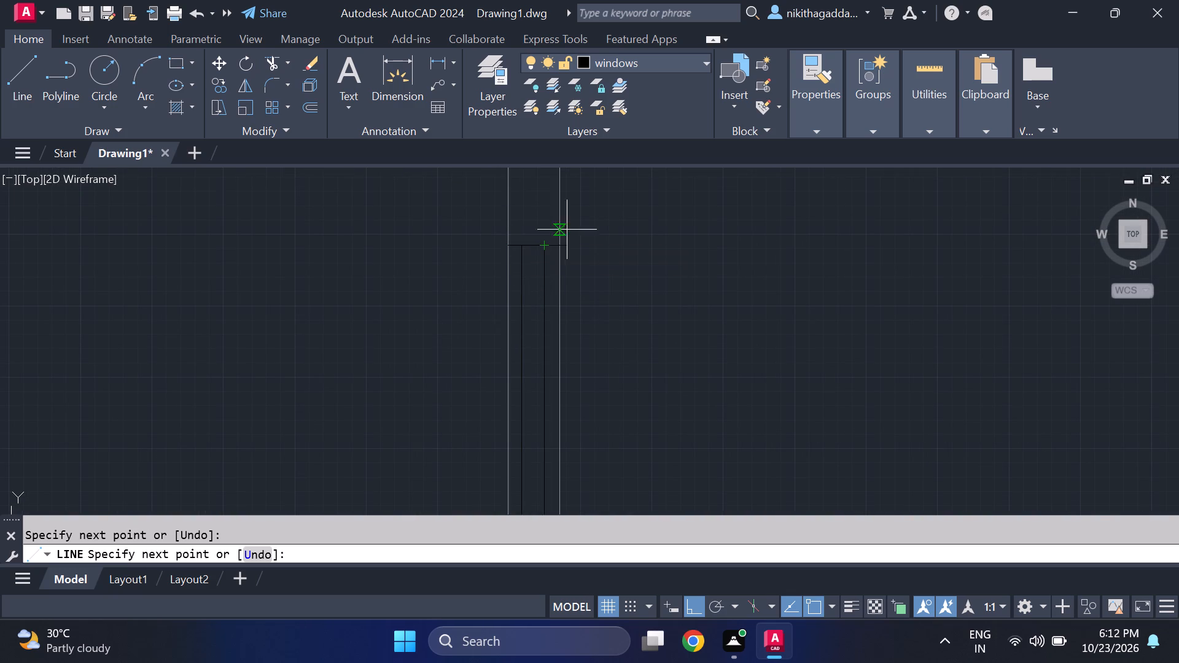
scroll(605, 199, down, 5)
key(Return)
key(Return)
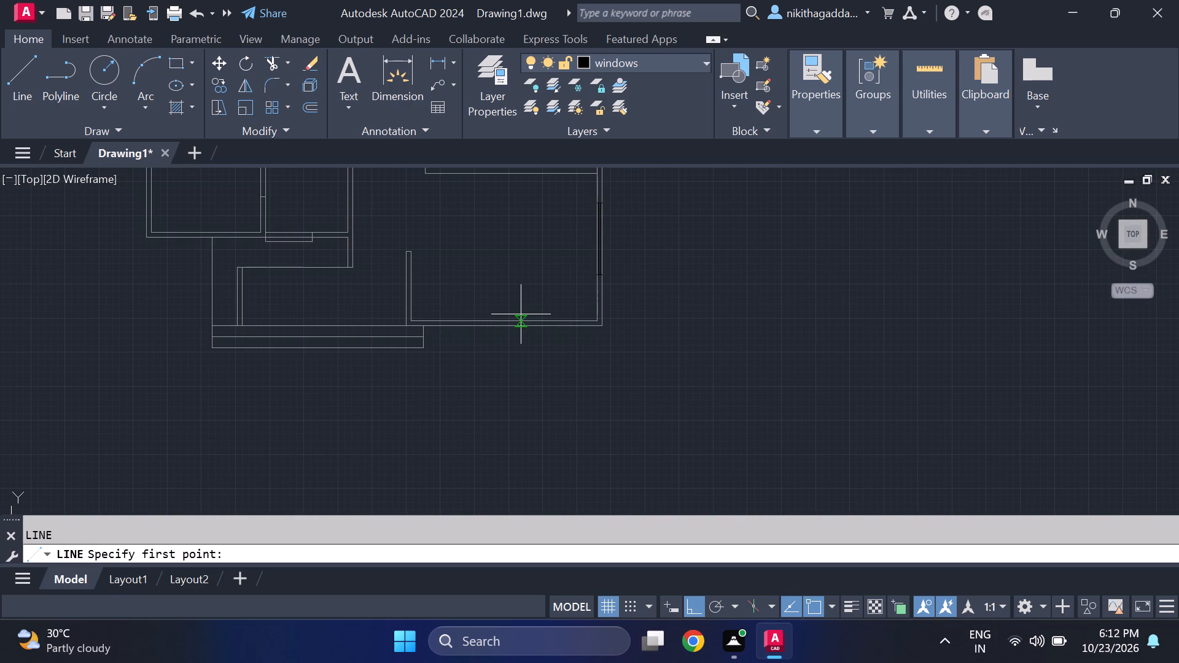
Draw the west end line of a new window across the southeast room's south wall, just east of the porch edge.
middle_drag(532, 365, 535, 449)
scroll(544, 352, down, 1)
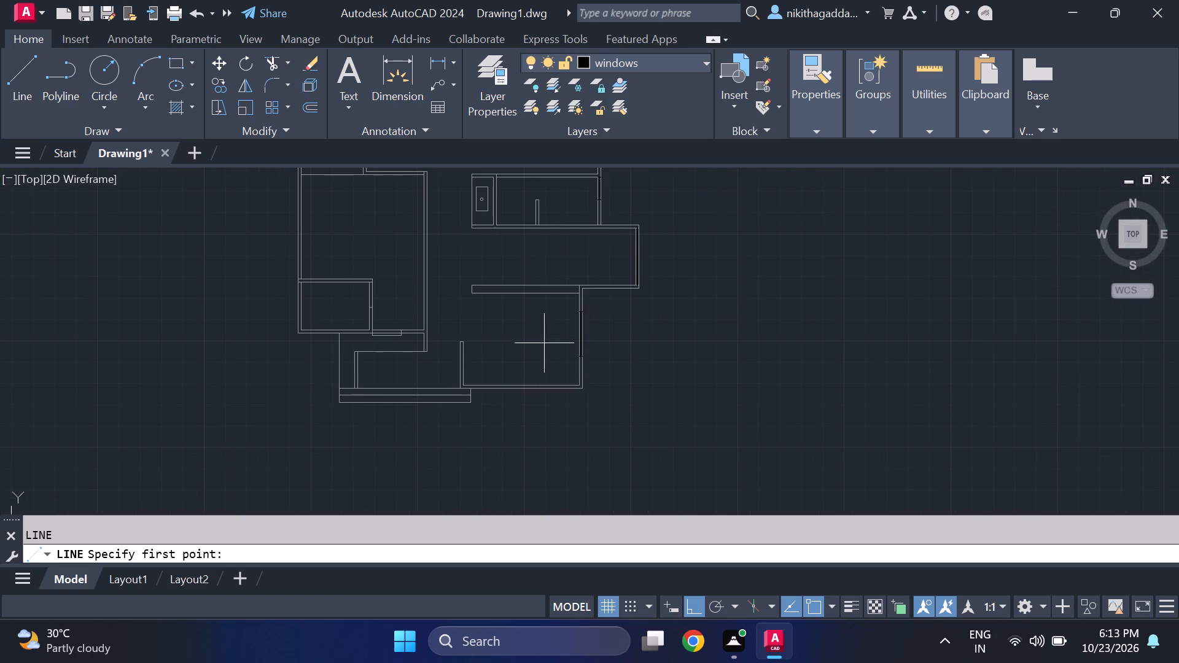
middle_drag(544, 343, 556, 377)
scroll(575, 327, up, 2)
scroll(575, 327, down, 2)
middle_drag(579, 327, 587, 362)
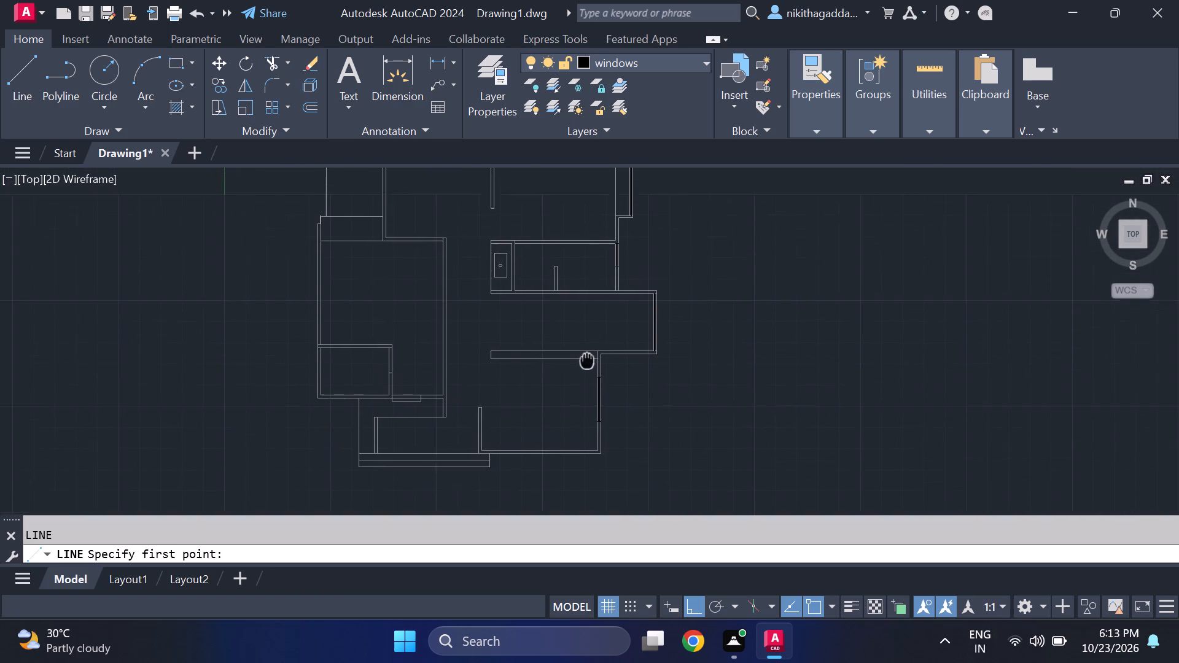
middle_drag(587, 362, 578, 375)
middle_drag(577, 378, 561, 420)
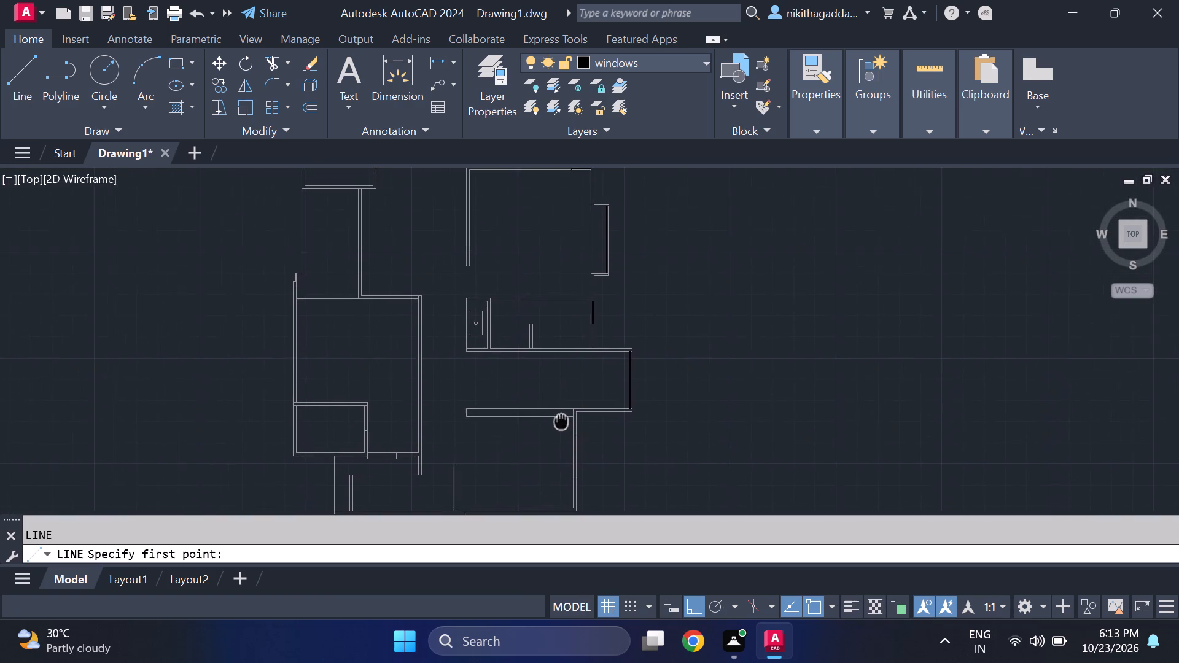
middle_drag(561, 420, 542, 349)
scroll(470, 449, up, 3)
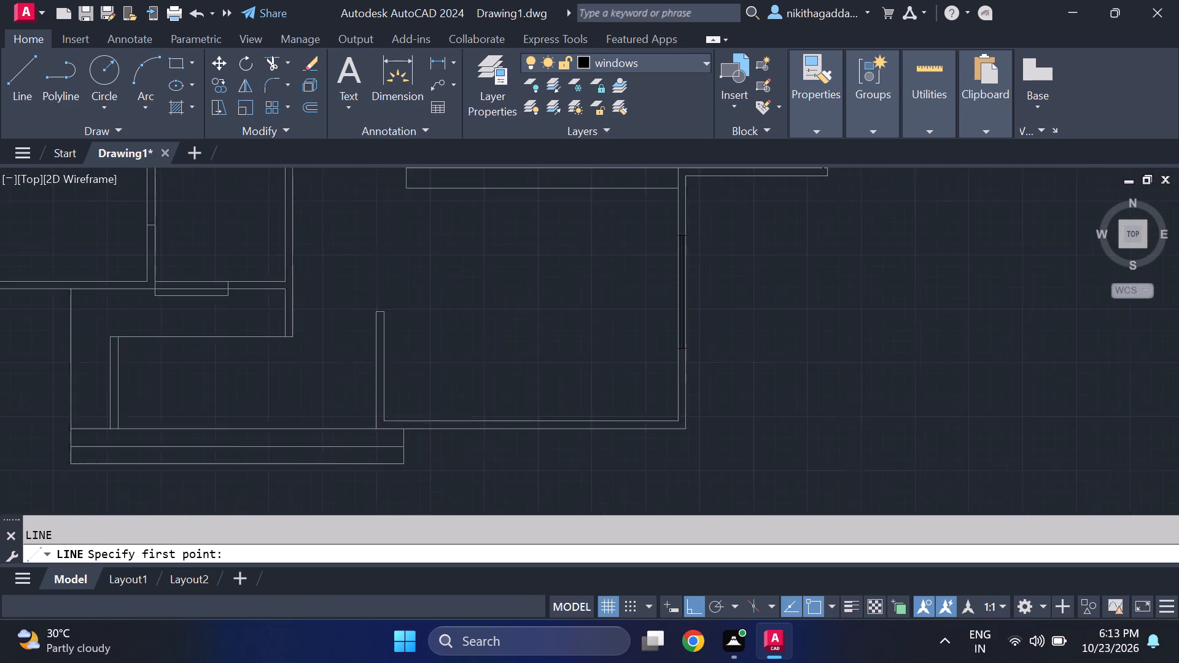
scroll(448, 389, up, 1)
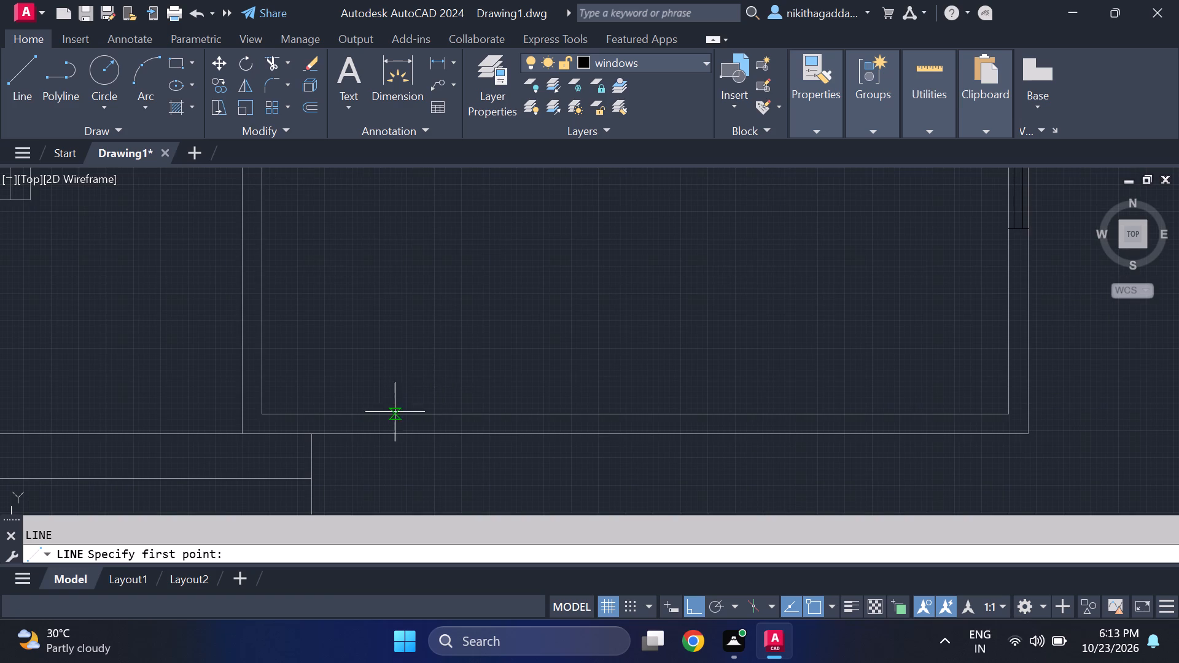
click(429, 414)
click(431, 433)
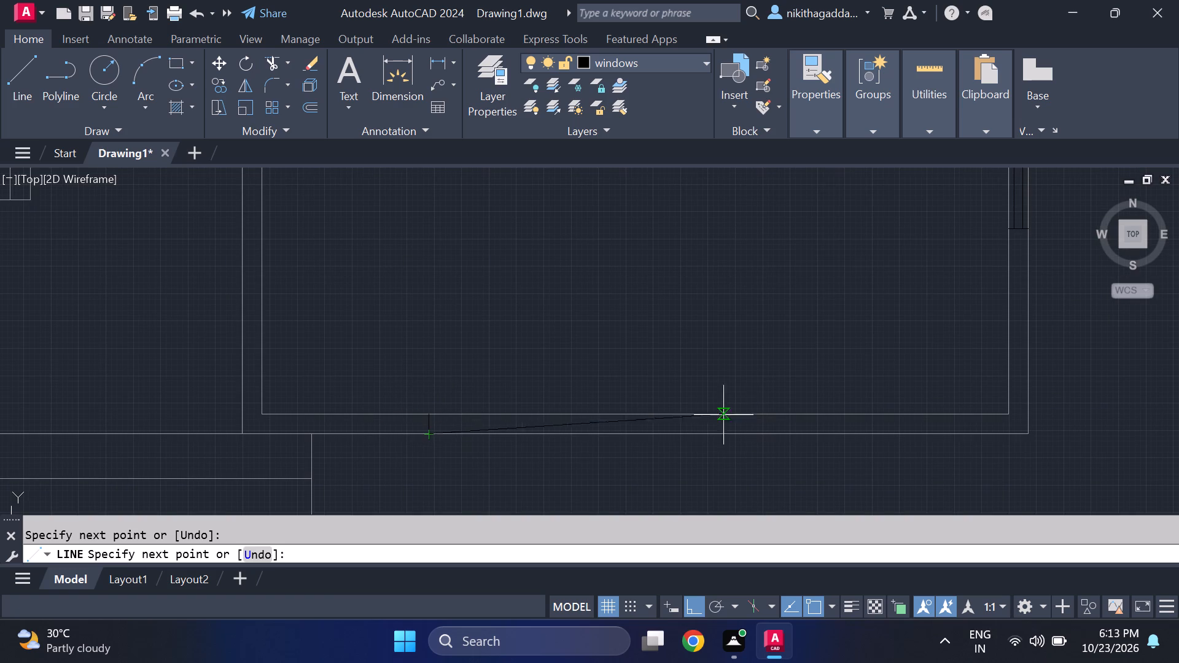
key(space)
Draw the window's east end line across the same south wall's thickness, a short way before the room's southeast corner.
key(space)
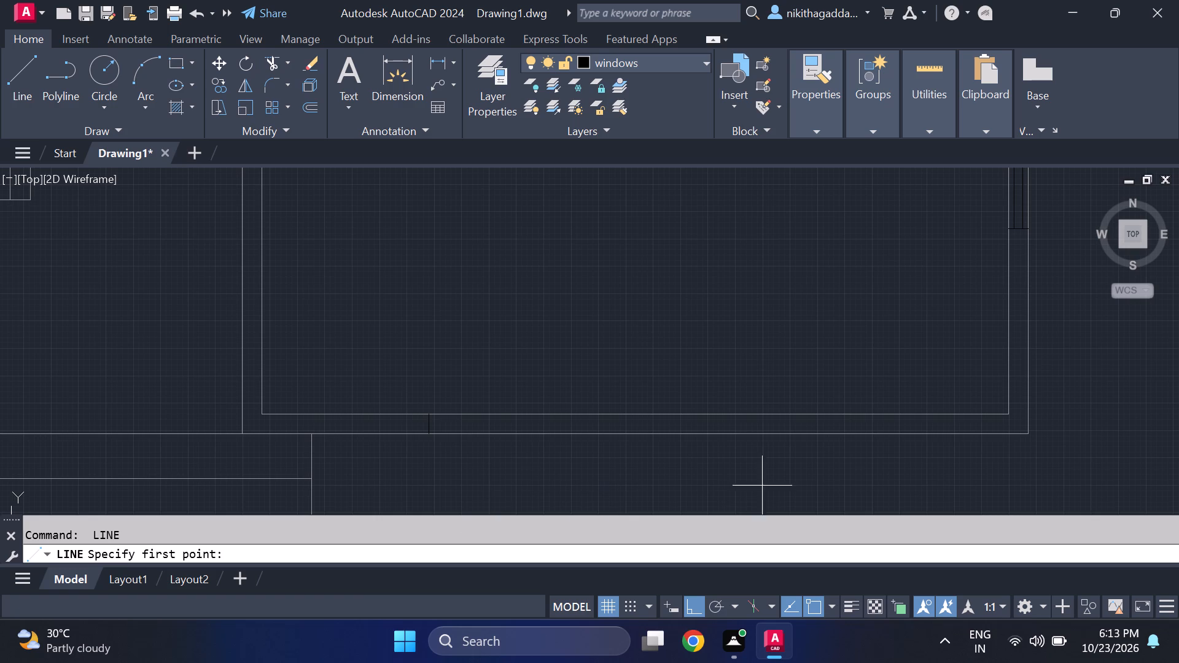
middle_drag(809, 425, 790, 432)
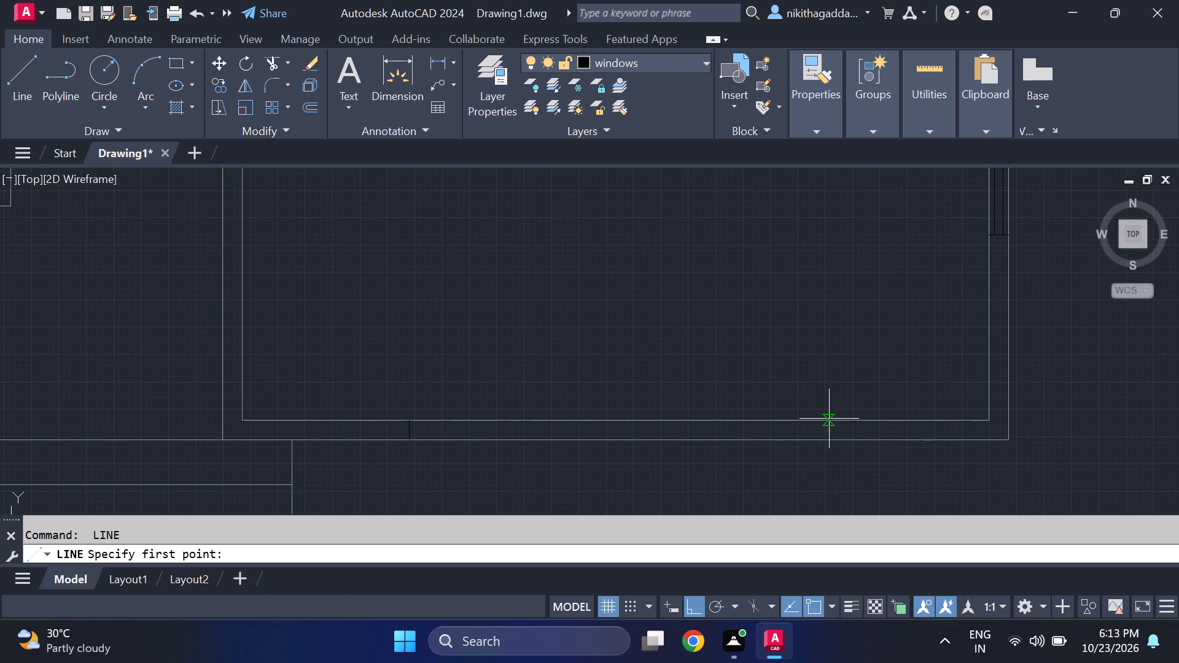
click(853, 418)
click(844, 443)
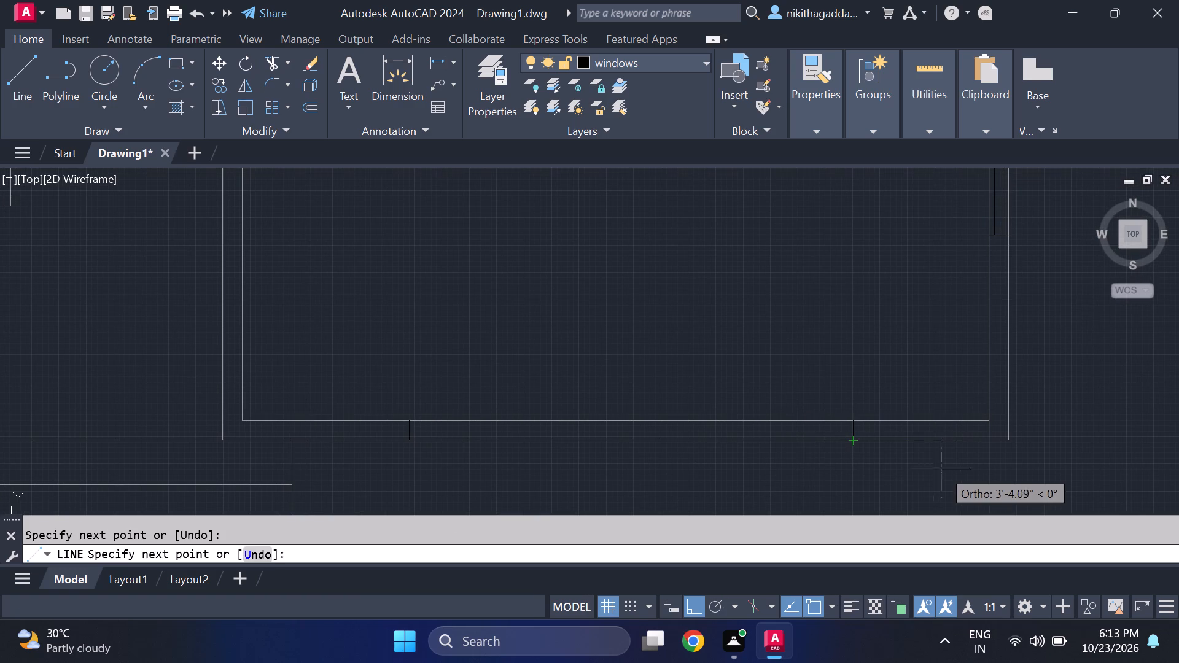
key(space)
Draw the first glazing line between the south window's west and east end lines, near the wall's inner face.
key(space)
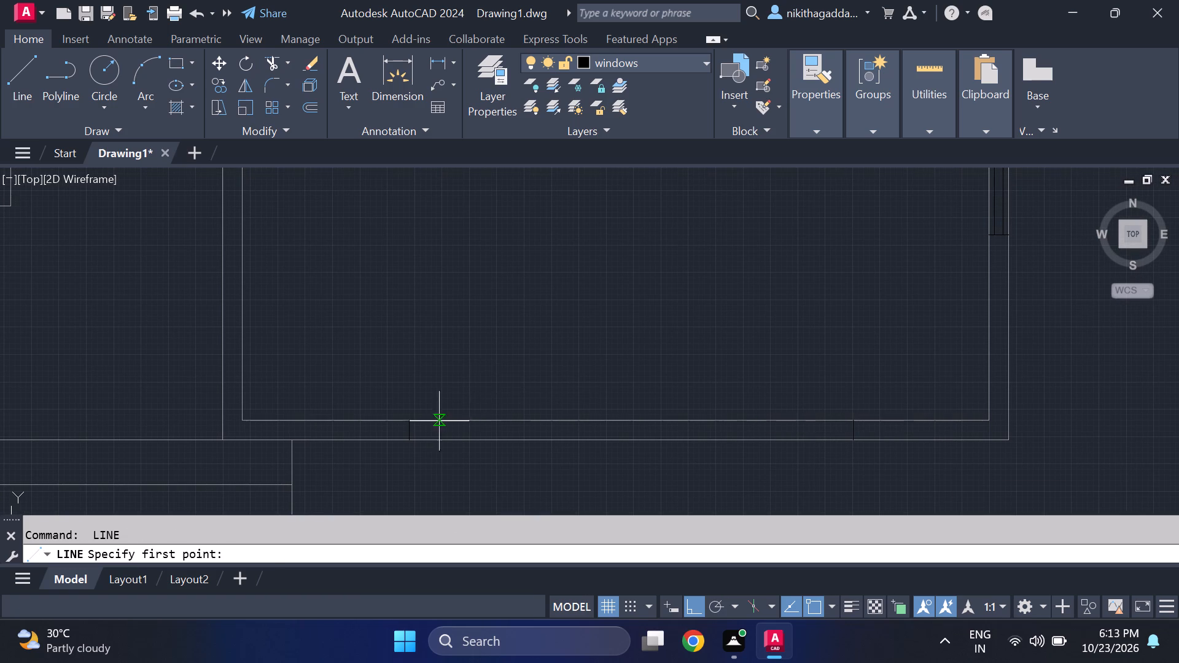
scroll(432, 454, up, 2)
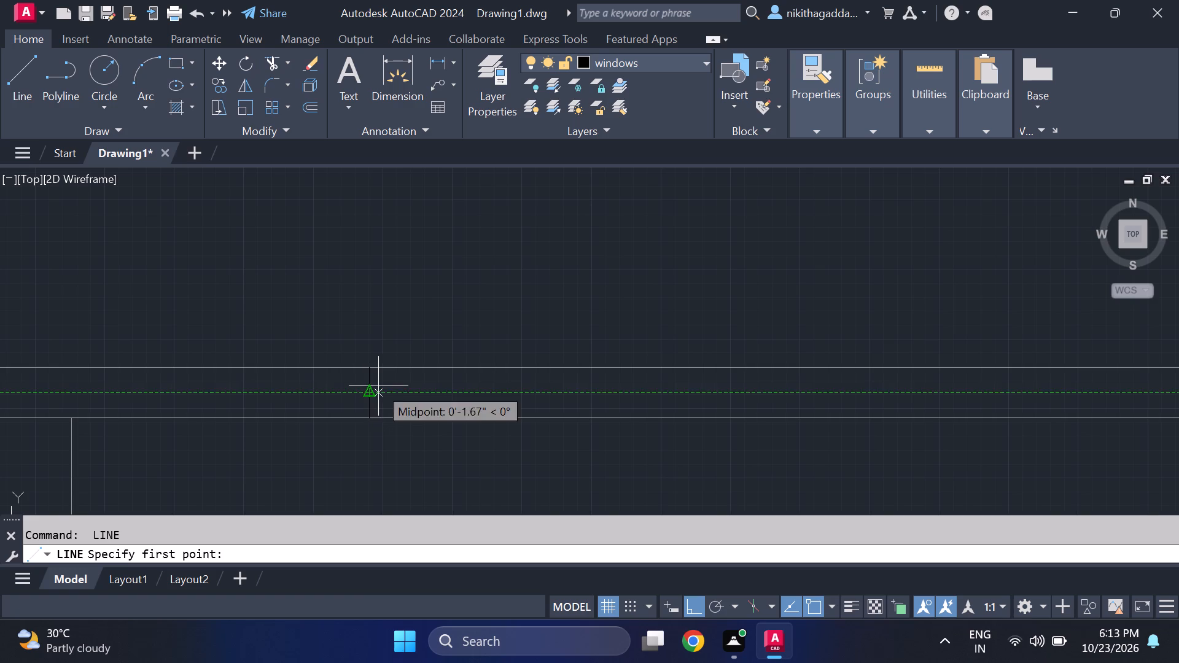
click(378, 381)
scroll(733, 428, down, 2)
middle_drag(734, 428, 425, 432)
scroll(711, 423, up, 2)
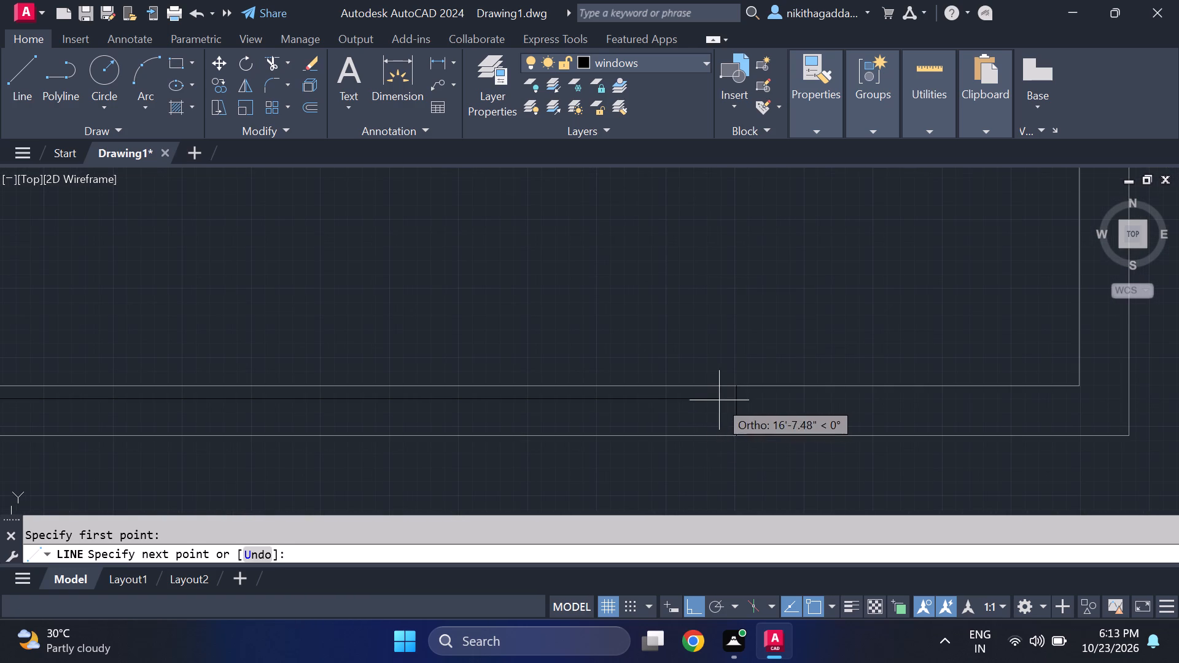
click(737, 401)
key(space)
Draw the second glazing line between the south window's two end lines, parallel to the first and nearer the wall's outer face.
key(space)
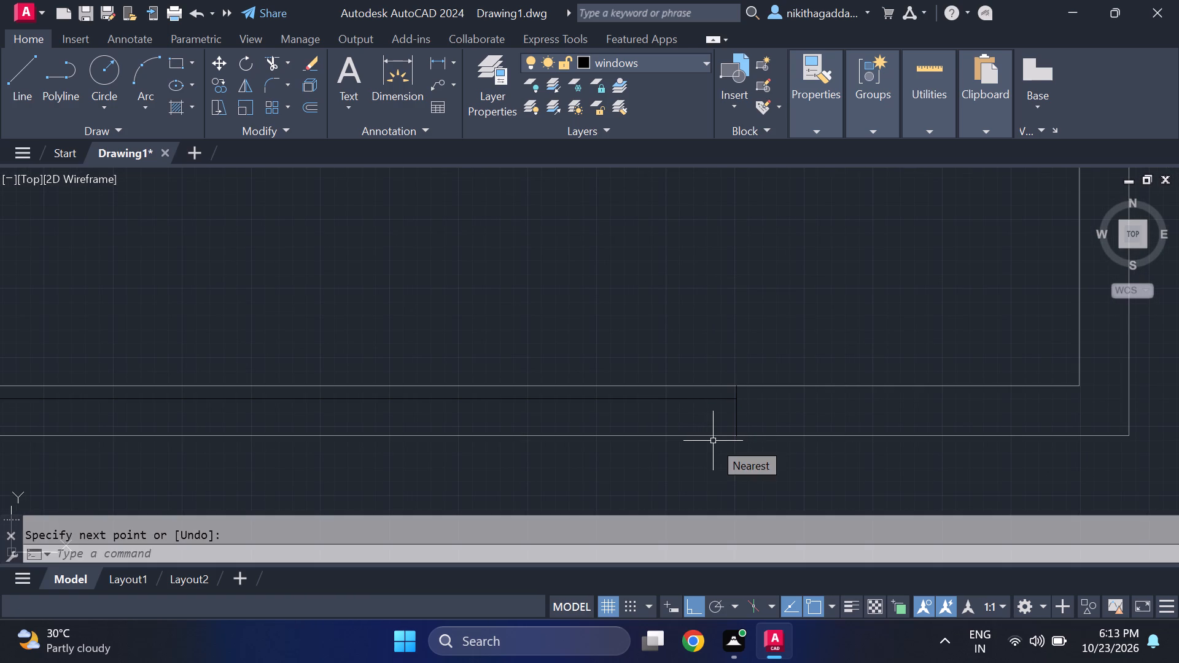
scroll(697, 436, down, 3)
scroll(381, 430, up, 3)
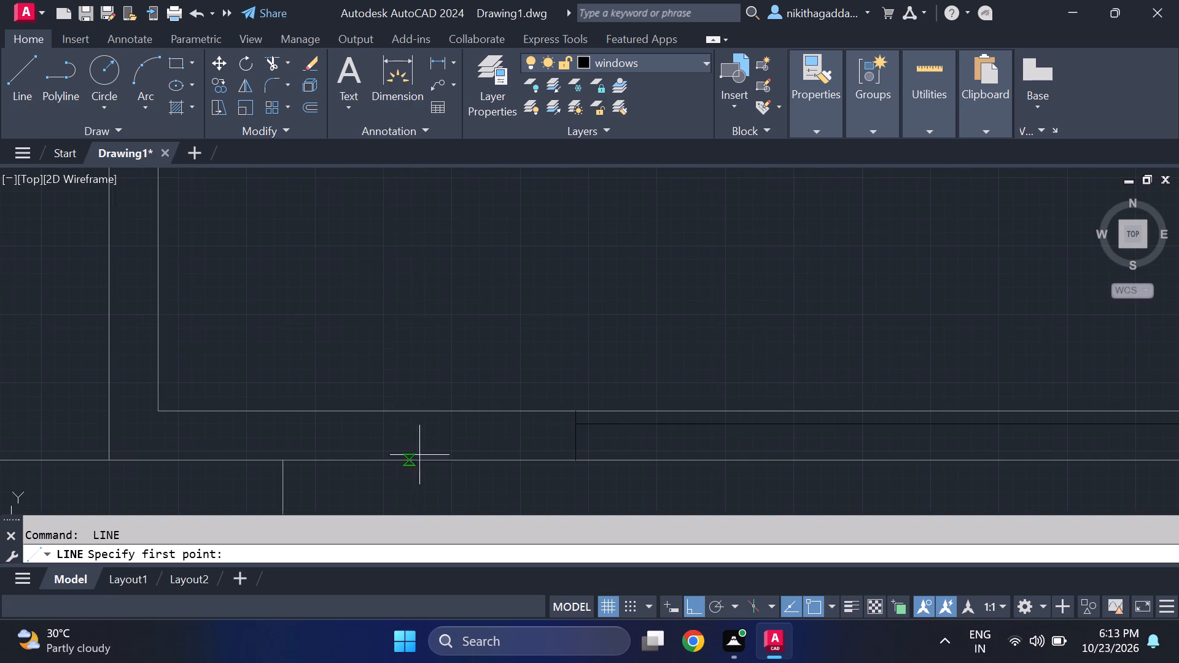
click(584, 449)
scroll(831, 465, down, 2)
middle_drag(739, 465, 301, 464)
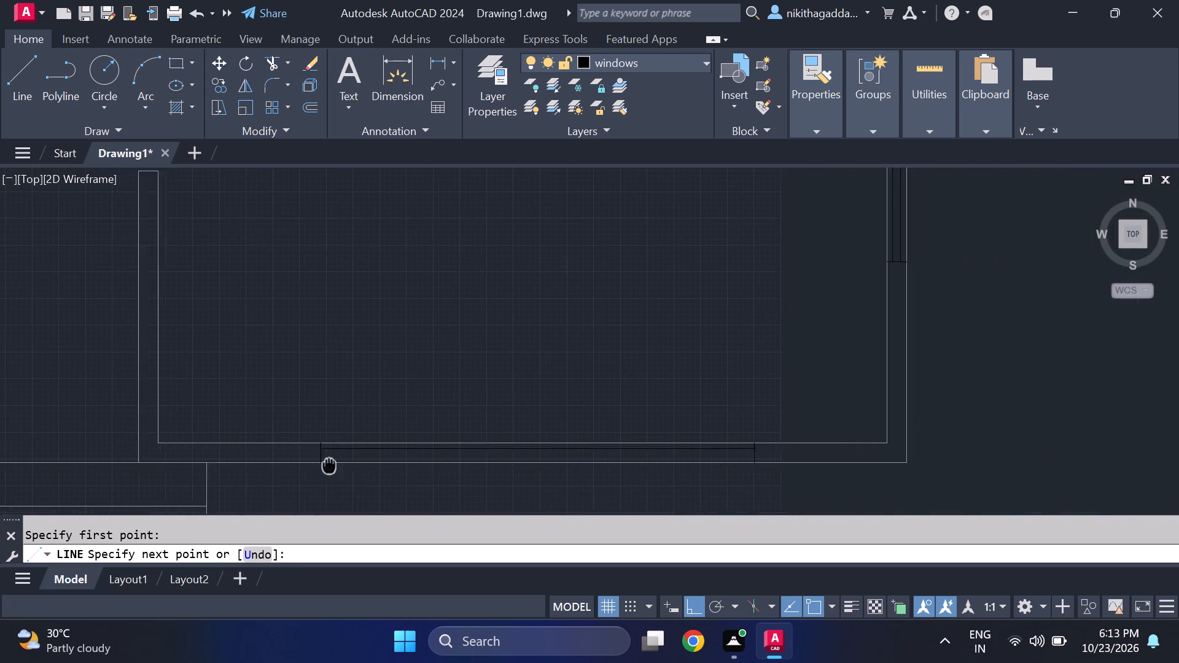
middle_drag(301, 464, 295, 464)
scroll(712, 465, up, 2)
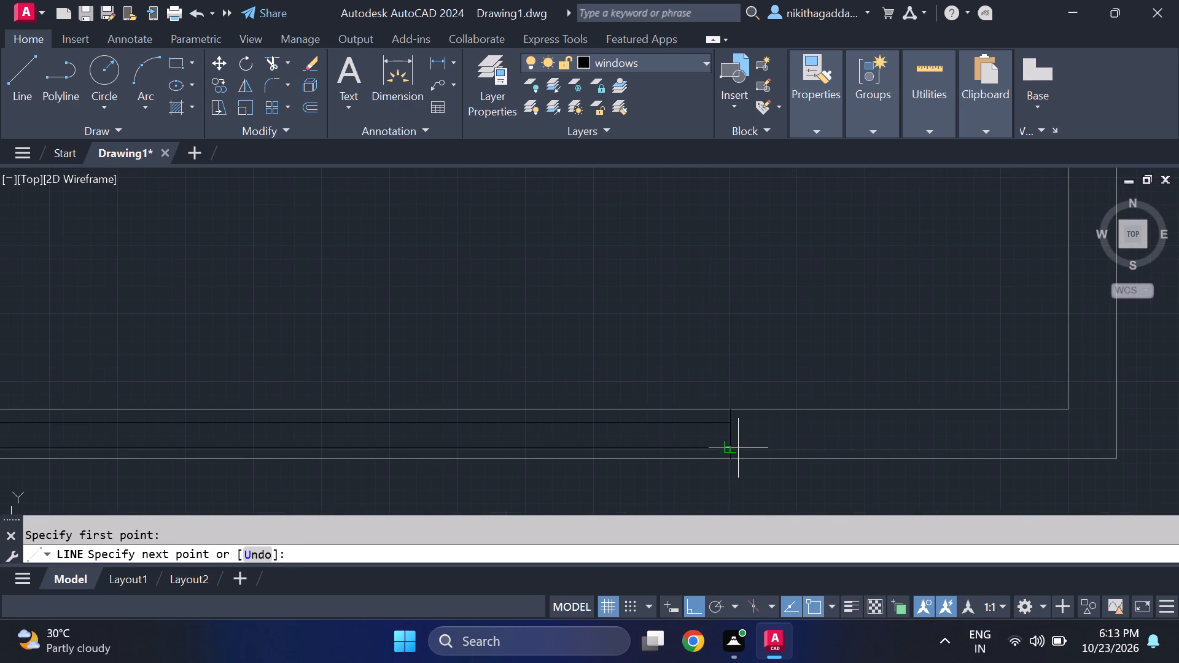
click(737, 448)
scroll(804, 562, down, 2)
scroll(596, 369, down, 4)
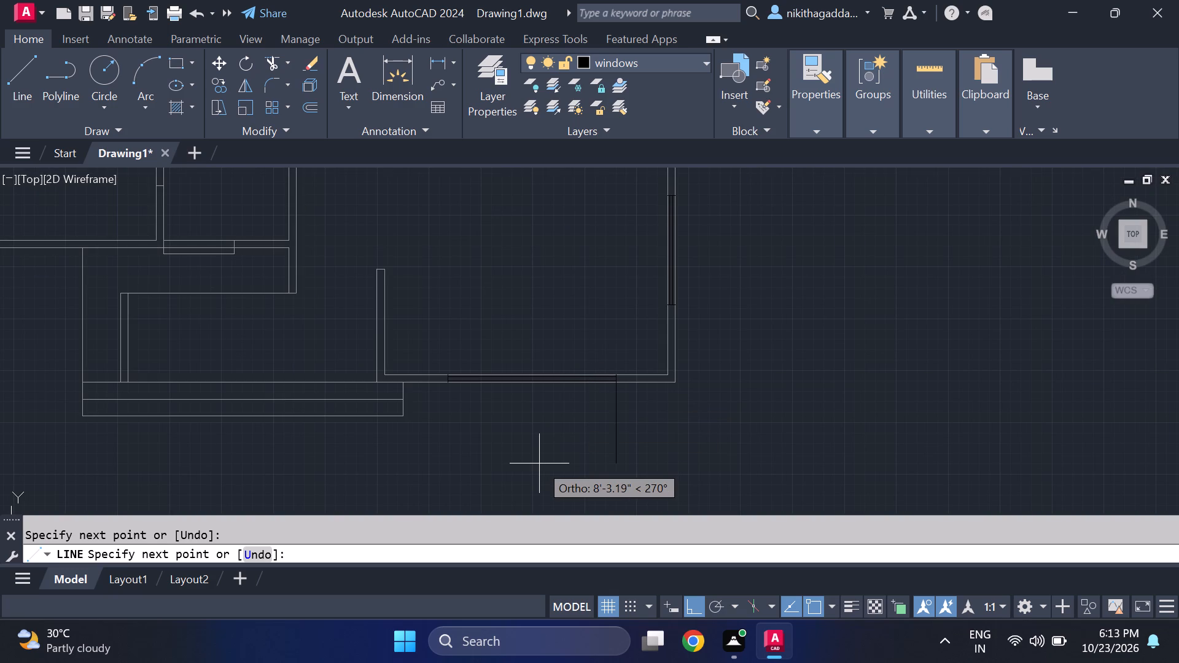
key(Return)
Draw a glazing line about 5'-10" long down inside the small southwest room's west wall, starting at its north wall's inner face.
key(Return)
scroll(500, 338, down, 2)
middle_drag(465, 327, 479, 341)
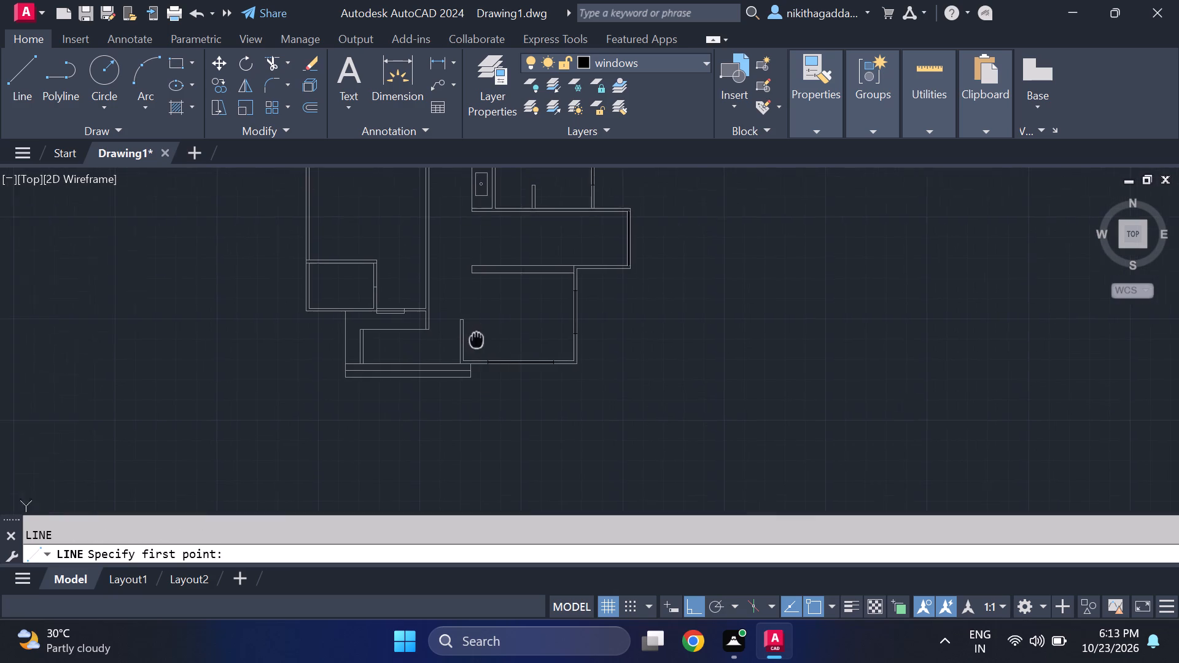
middle_drag(479, 341, 523, 387)
scroll(448, 335, up, 3)
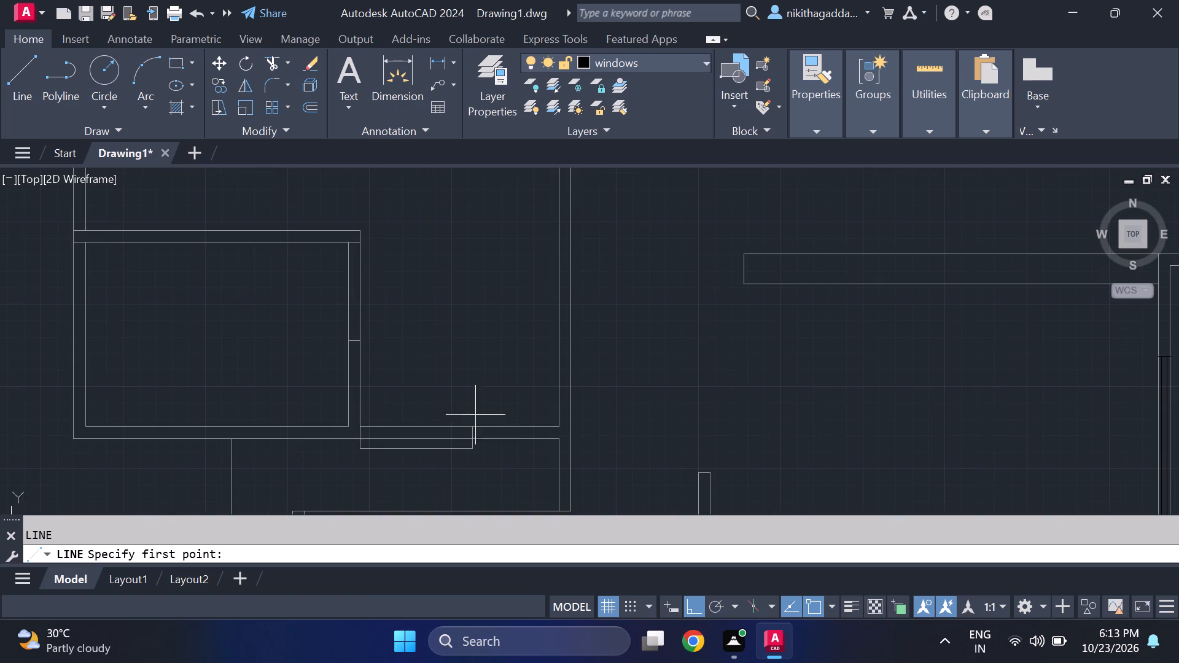
middle_drag(483, 433, 448, 395)
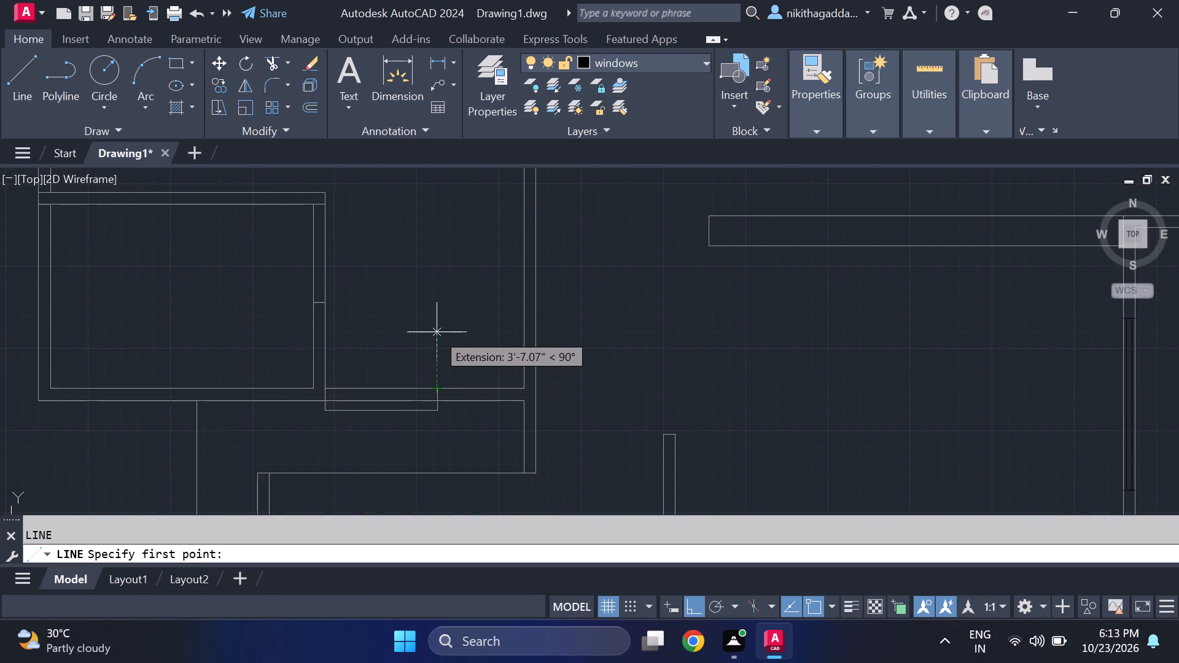
middle_drag(254, 357, 493, 397)
scroll(493, 399, up, 1)
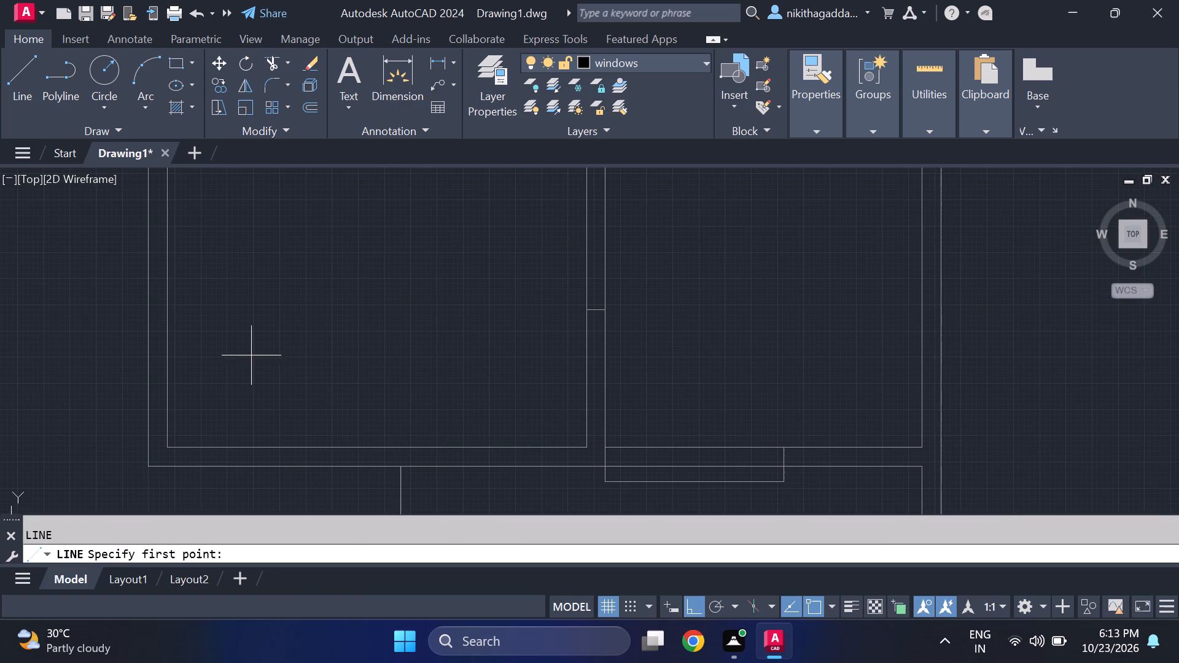
middle_drag(257, 363, 363, 450)
scroll(256, 398, down, 2)
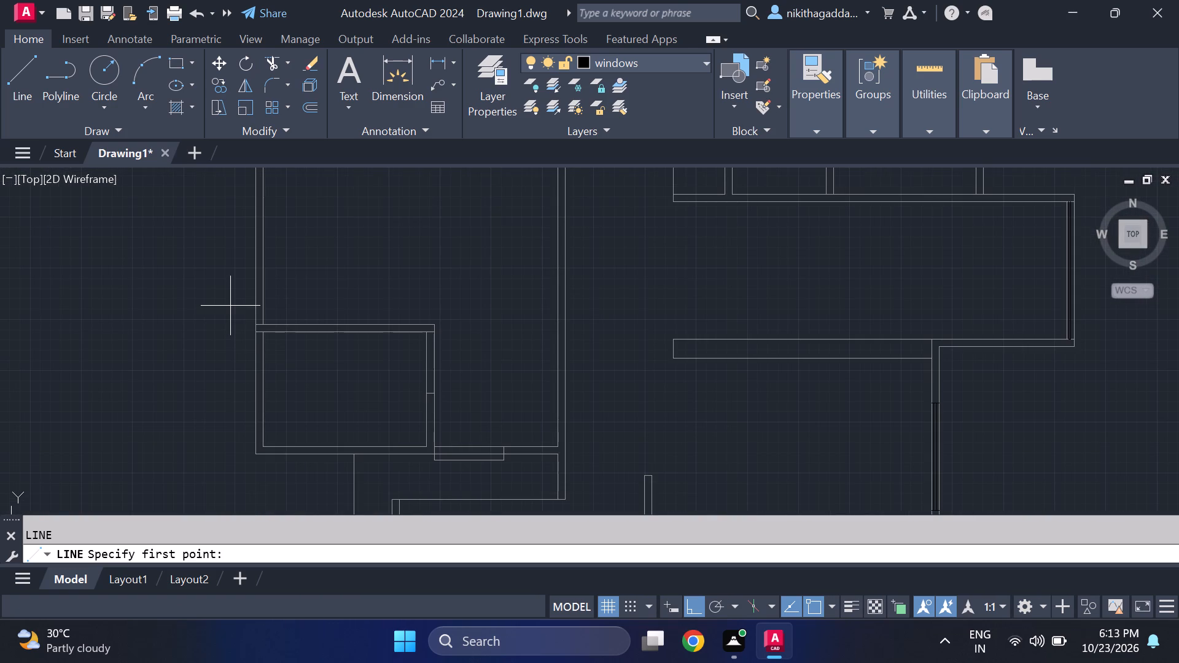
middle_drag(247, 282, 330, 303)
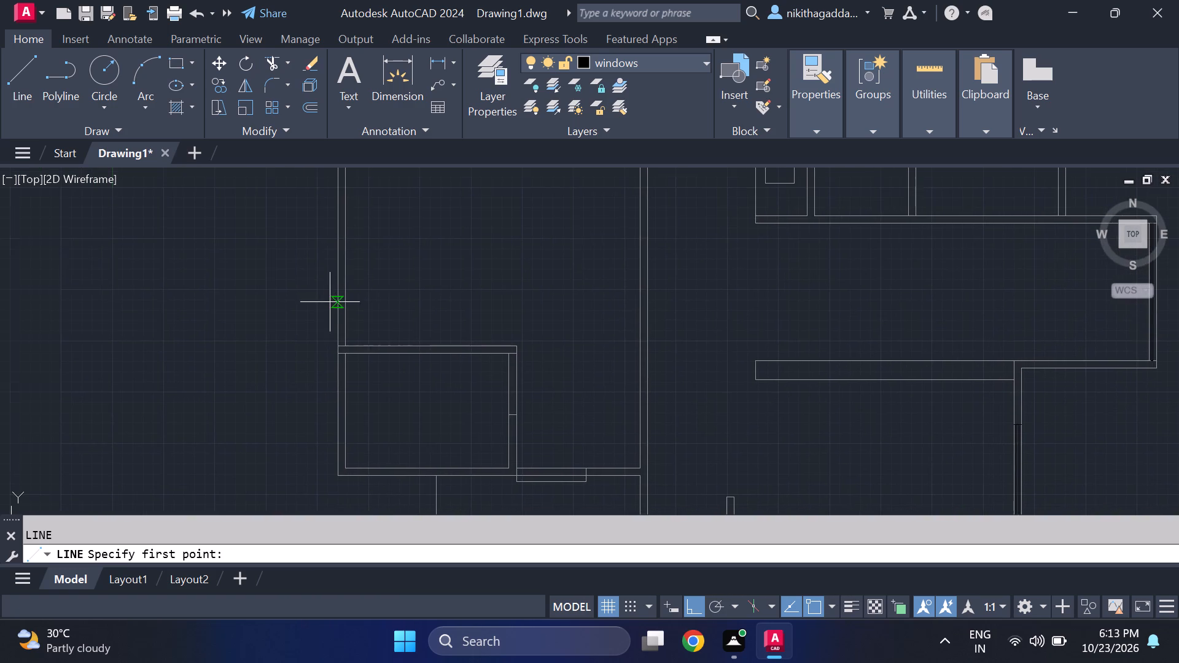
scroll(329, 355, up, 2)
middle_drag(337, 373, 322, 354)
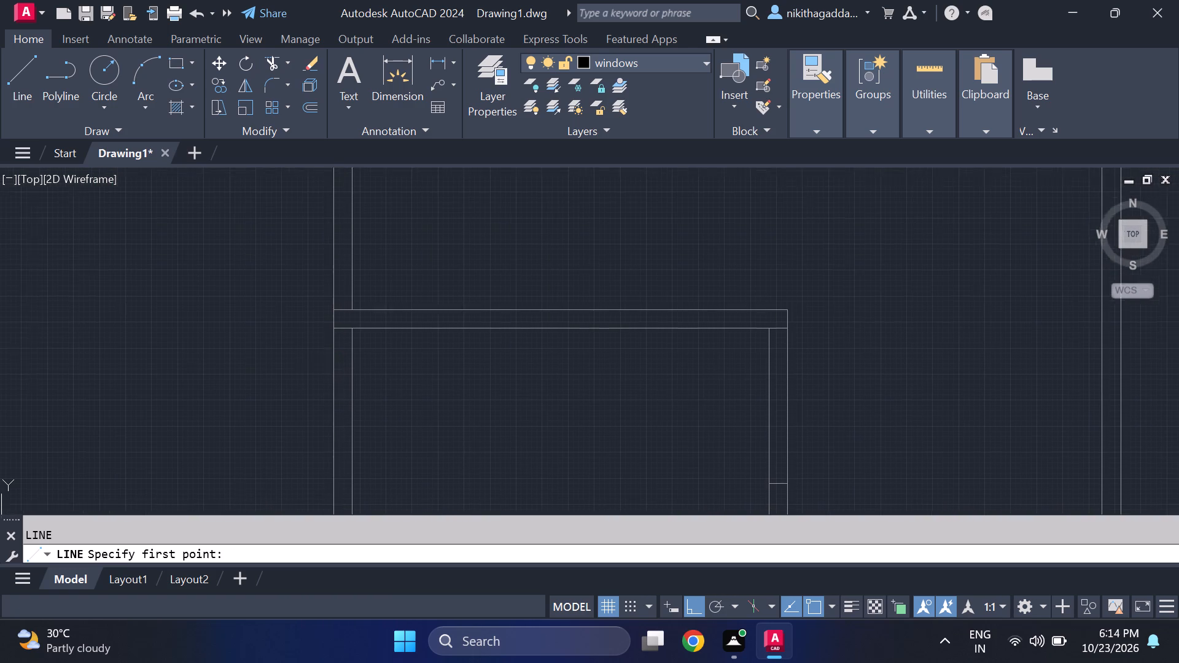
middle_drag(322, 354, 317, 347)
scroll(317, 347, up, 1)
scroll(325, 308, down, 3)
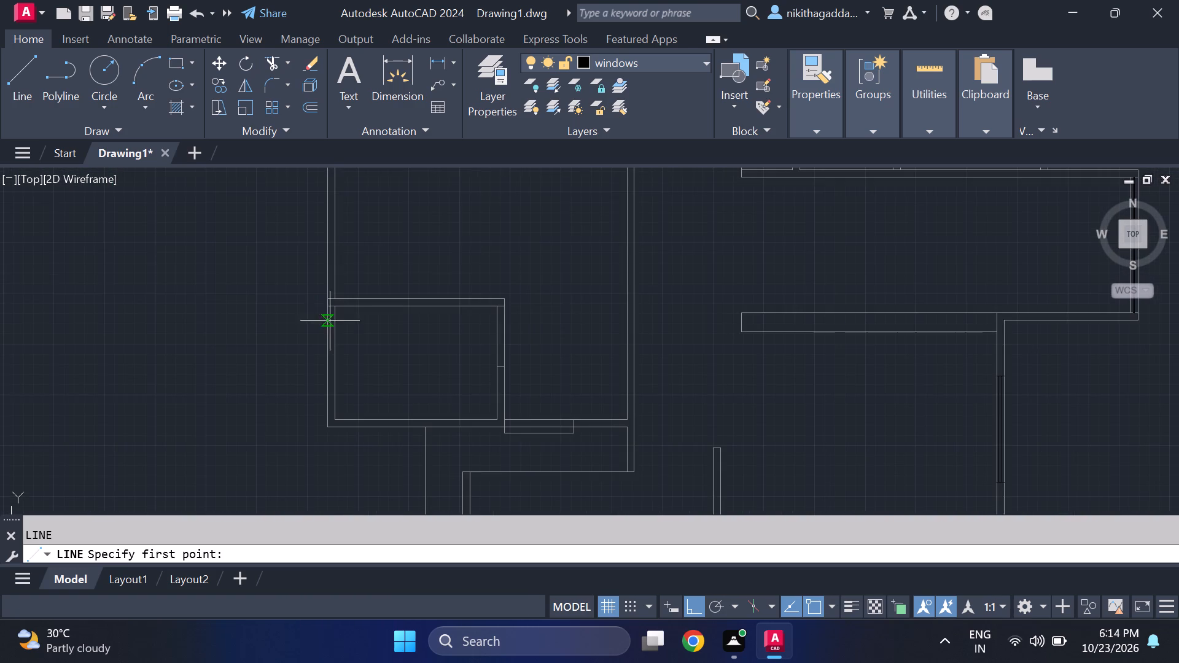
scroll(329, 328, up, 3)
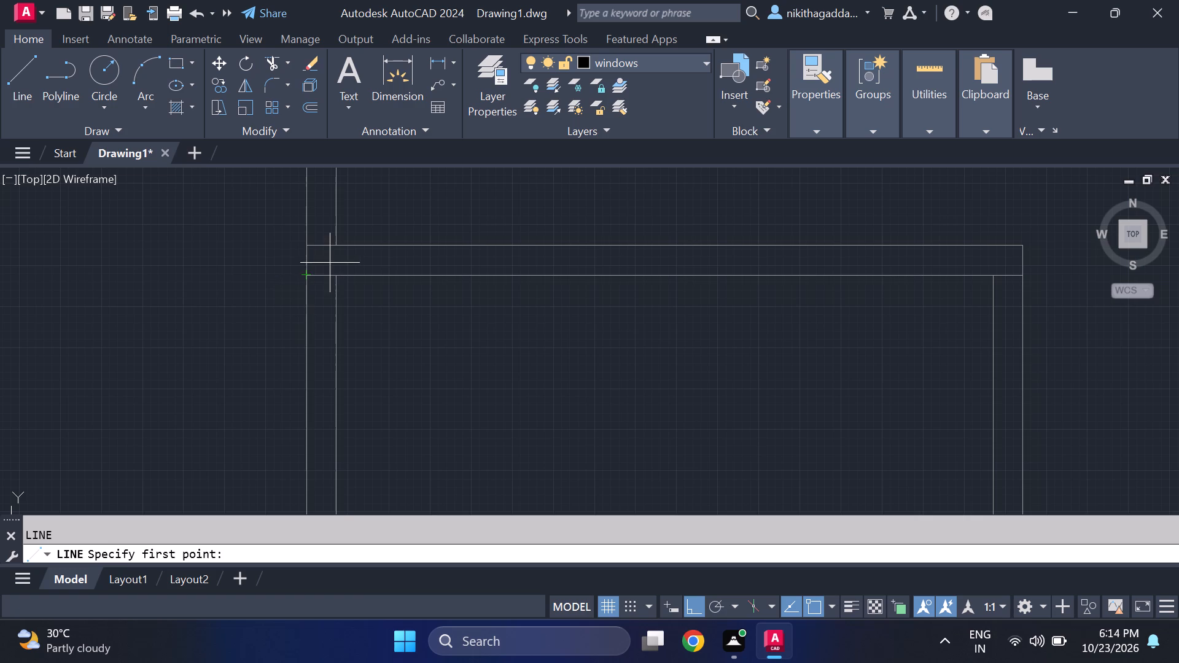
scroll(330, 263, up, 2)
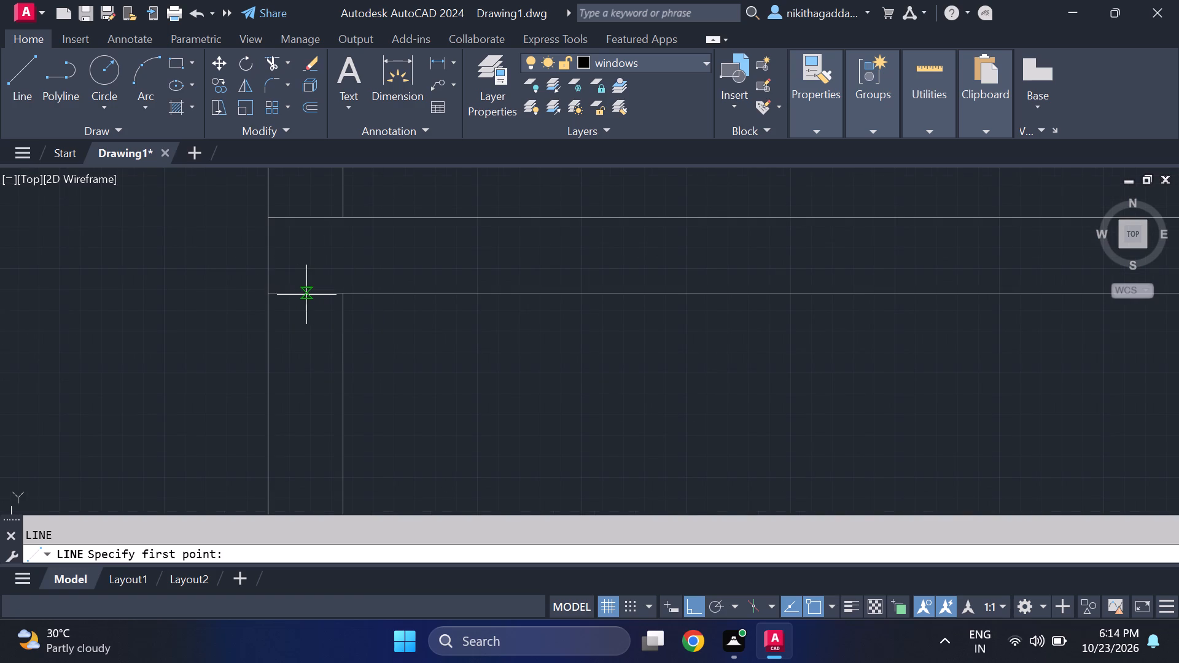
click(295, 295)
scroll(299, 449, down, 3)
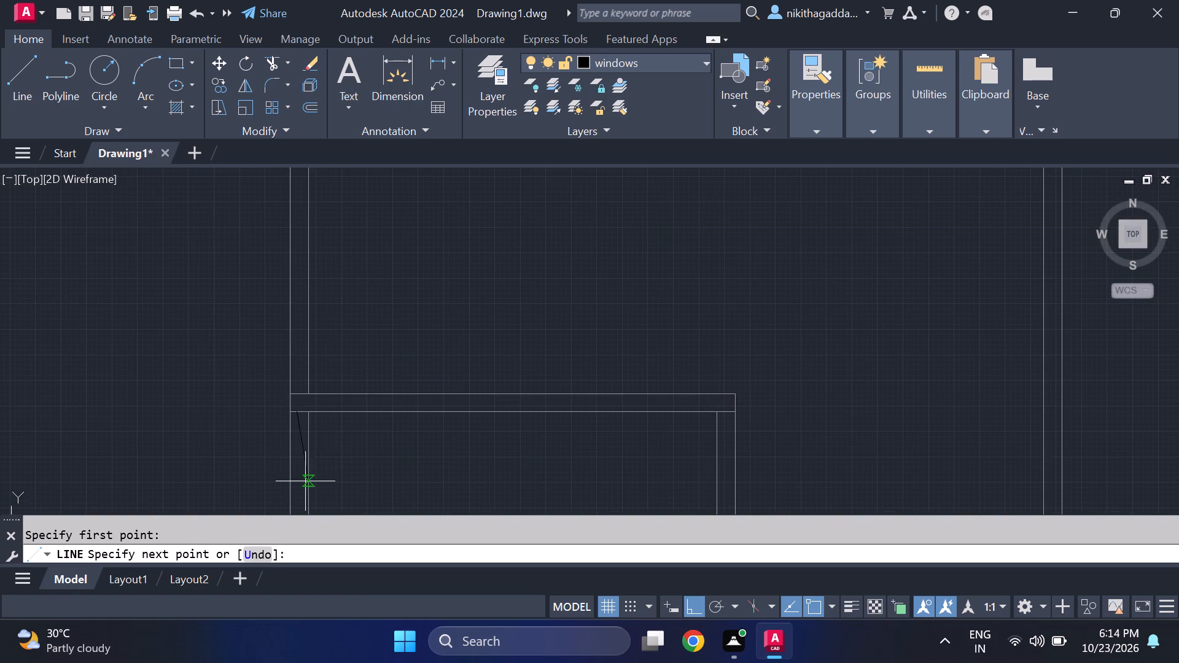
middle_drag(305, 481, 291, 378)
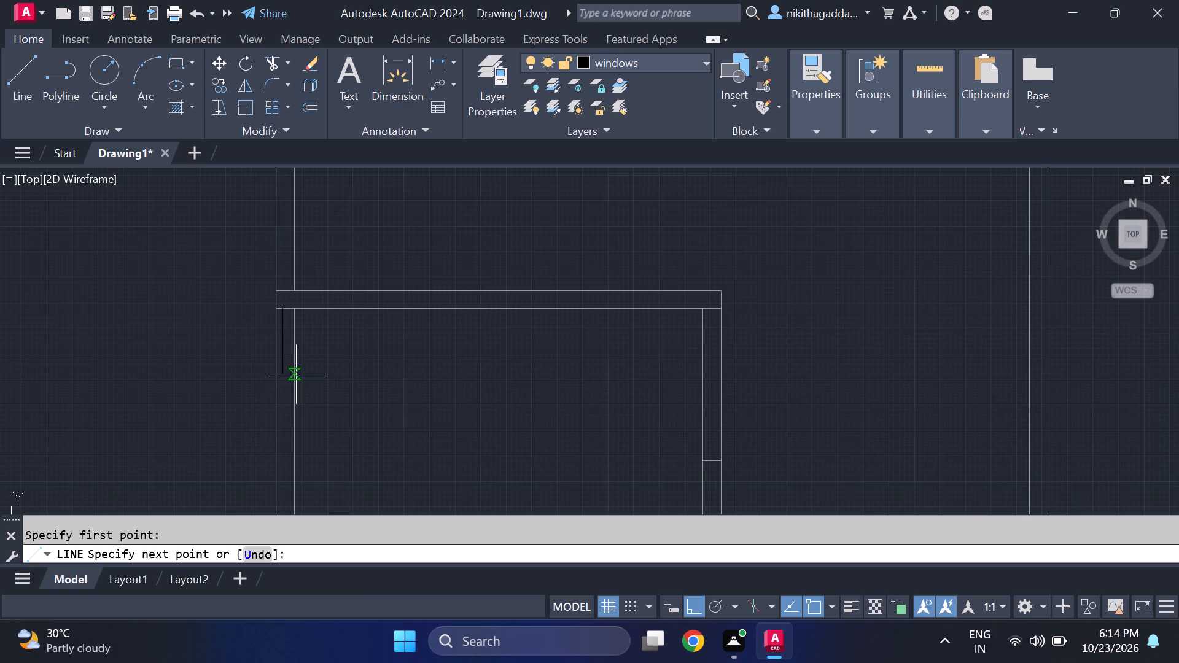
scroll(296, 374, up, 1)
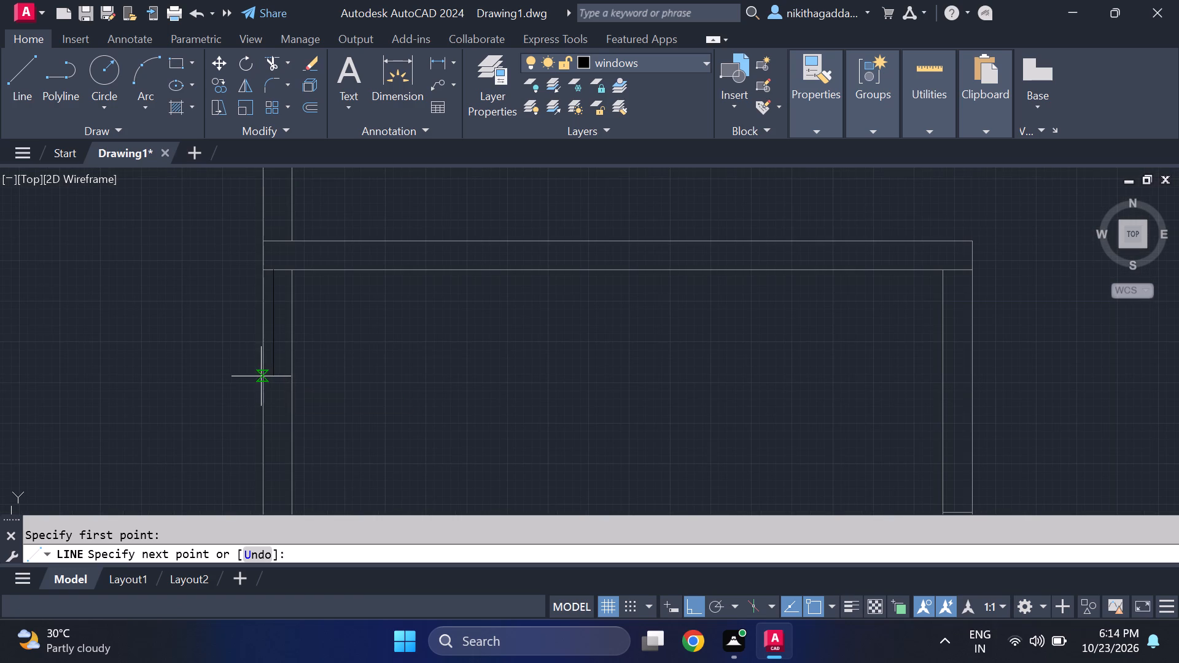
scroll(261, 376, down, 3)
middle_drag(267, 414, 279, 315)
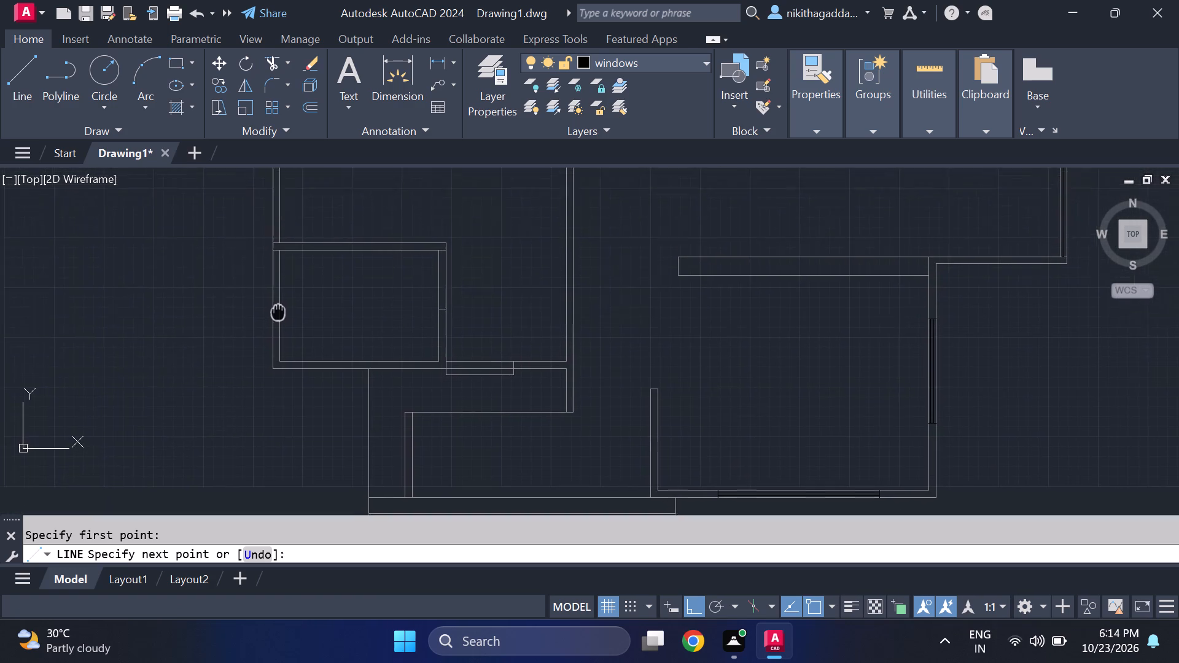
middle_drag(279, 315, 262, 348)
scroll(262, 348, up, 3)
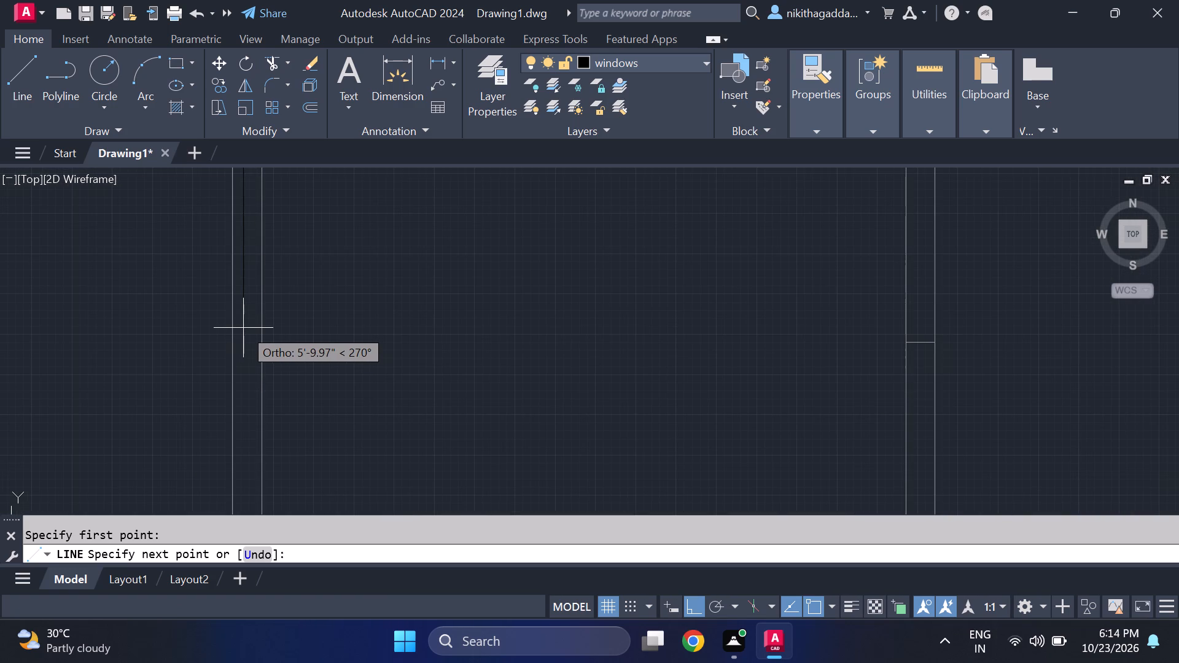
click(243, 327)
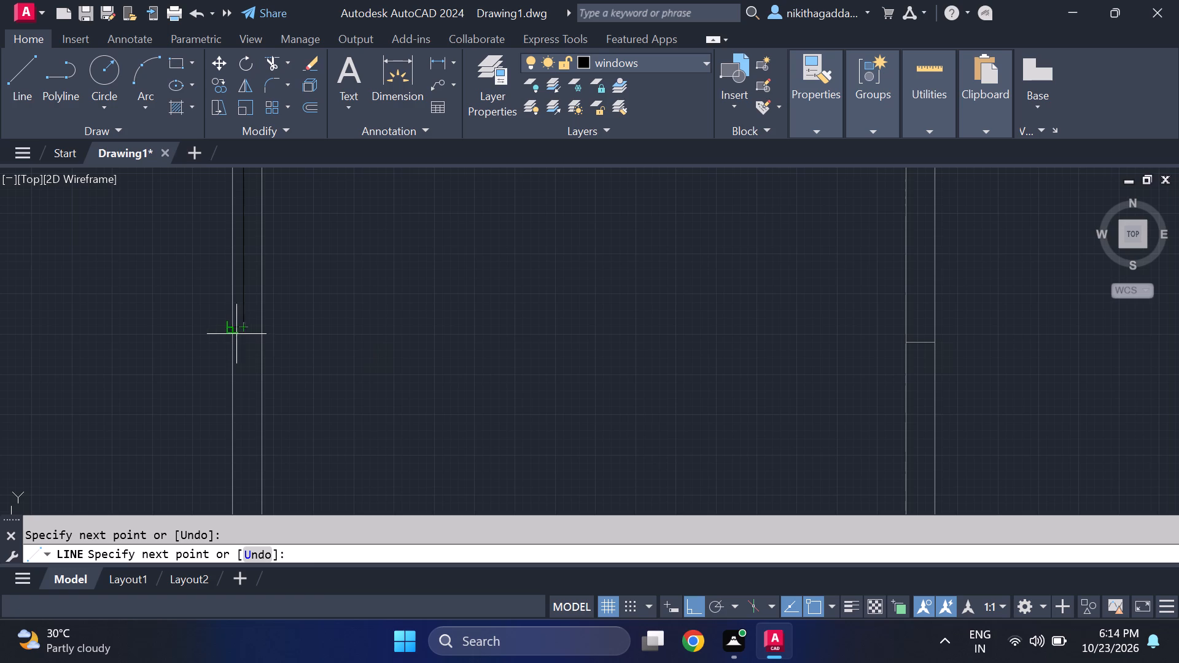
Draw the window's lower end line across the thickness of the west wall at the glazing line's bottom end.
click(232, 333)
click(265, 331)
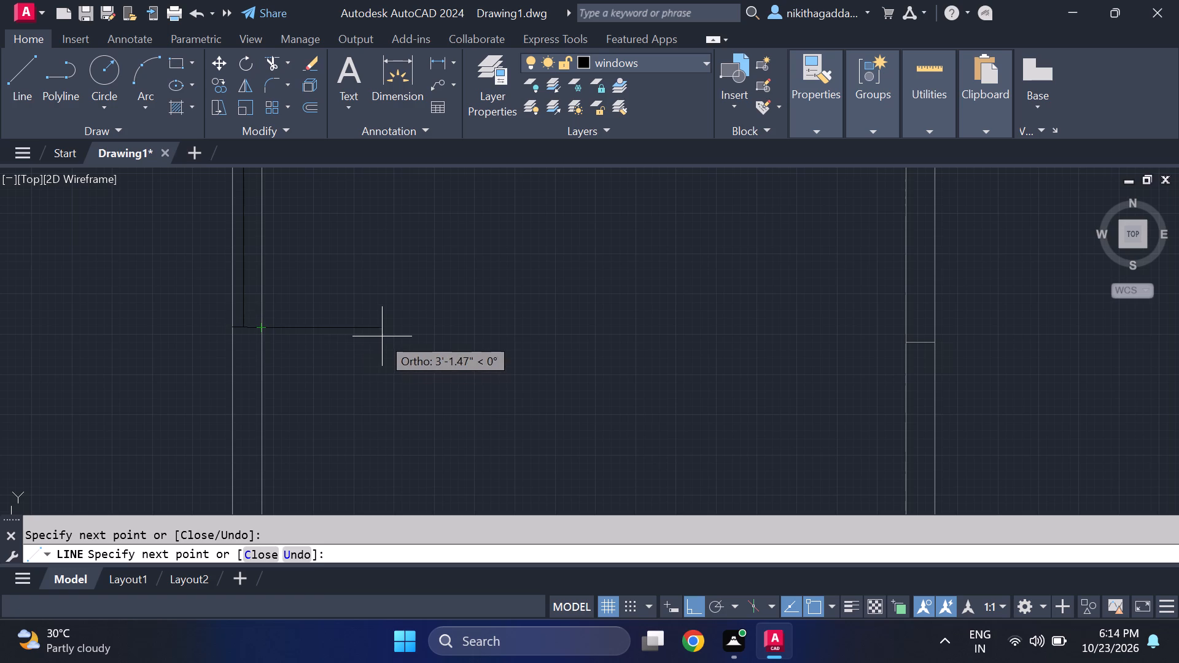
key(space)
key(space)
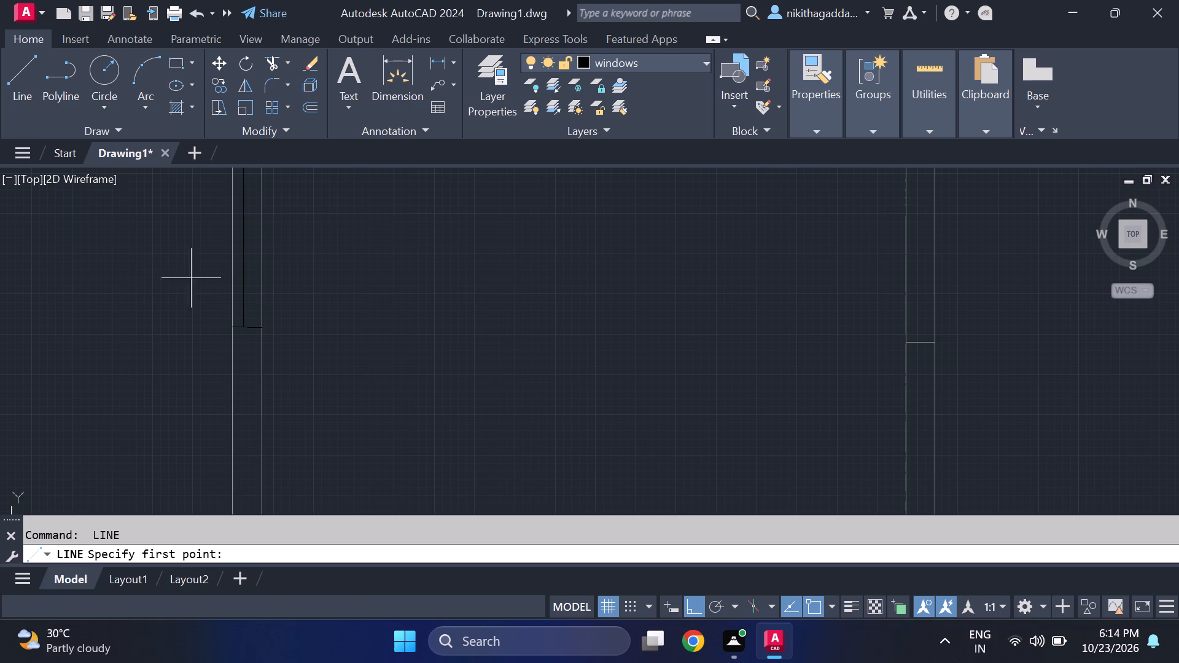
Erase the slightly skewed lower end line of the west window in the small southwest room.
scroll(250, 301, up, 2)
scroll(211, 335, up, 3)
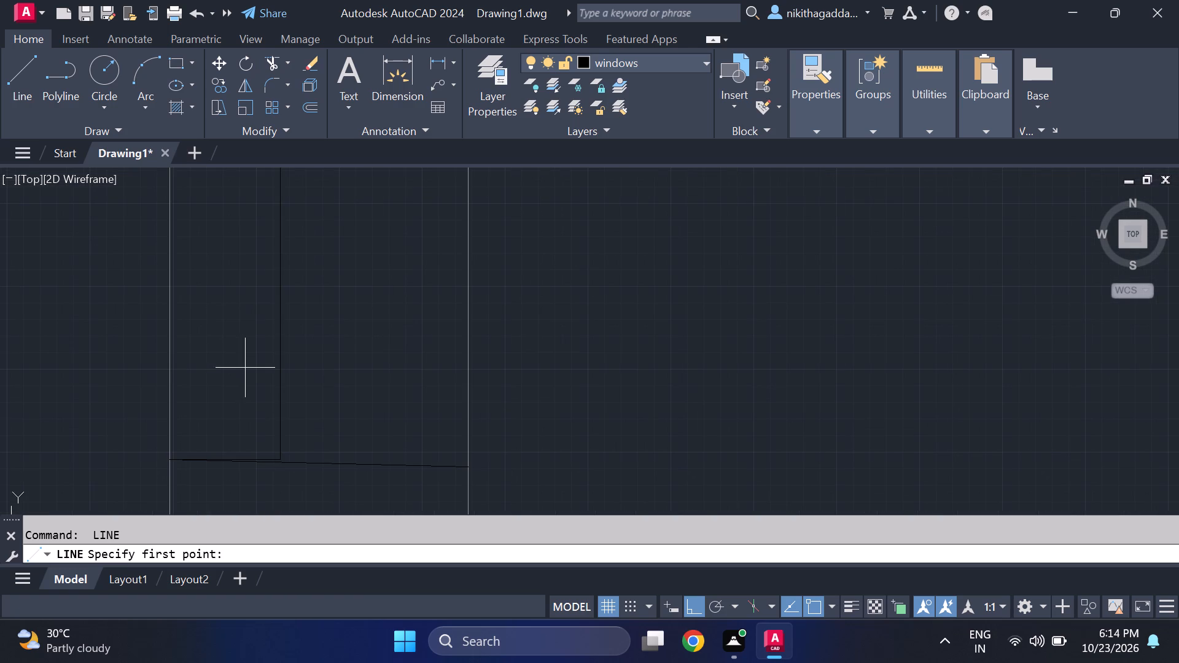
key(Escape)
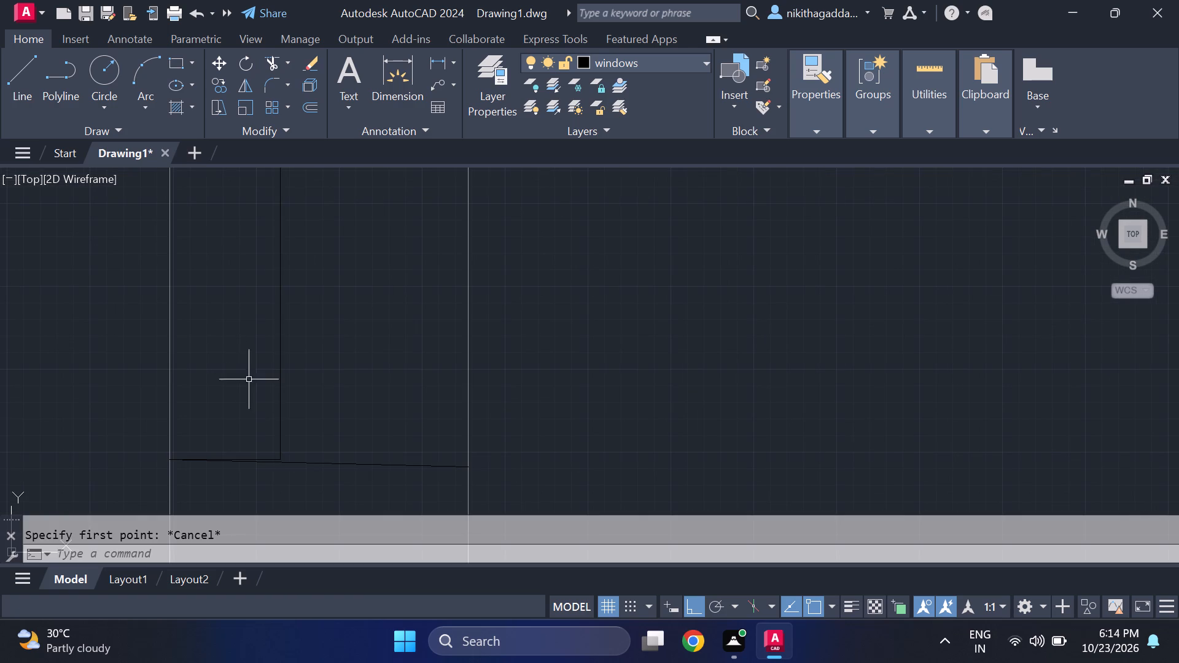
middle_drag(307, 425, 296, 366)
click(308, 392)
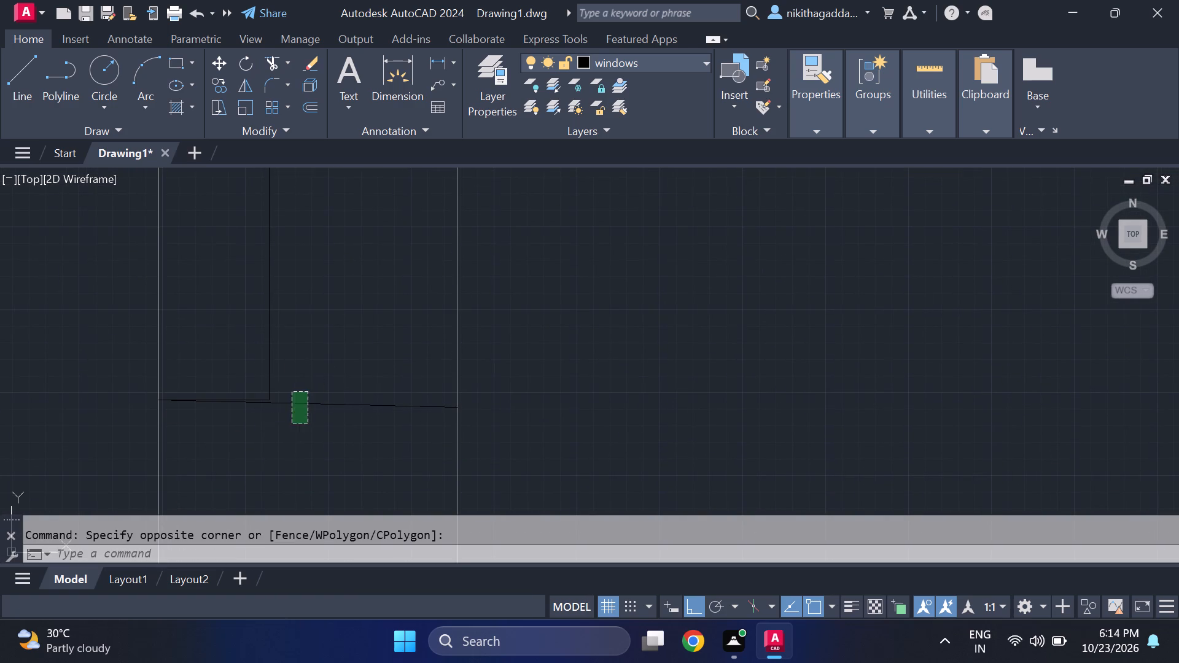
click(292, 424)
key(Delete)
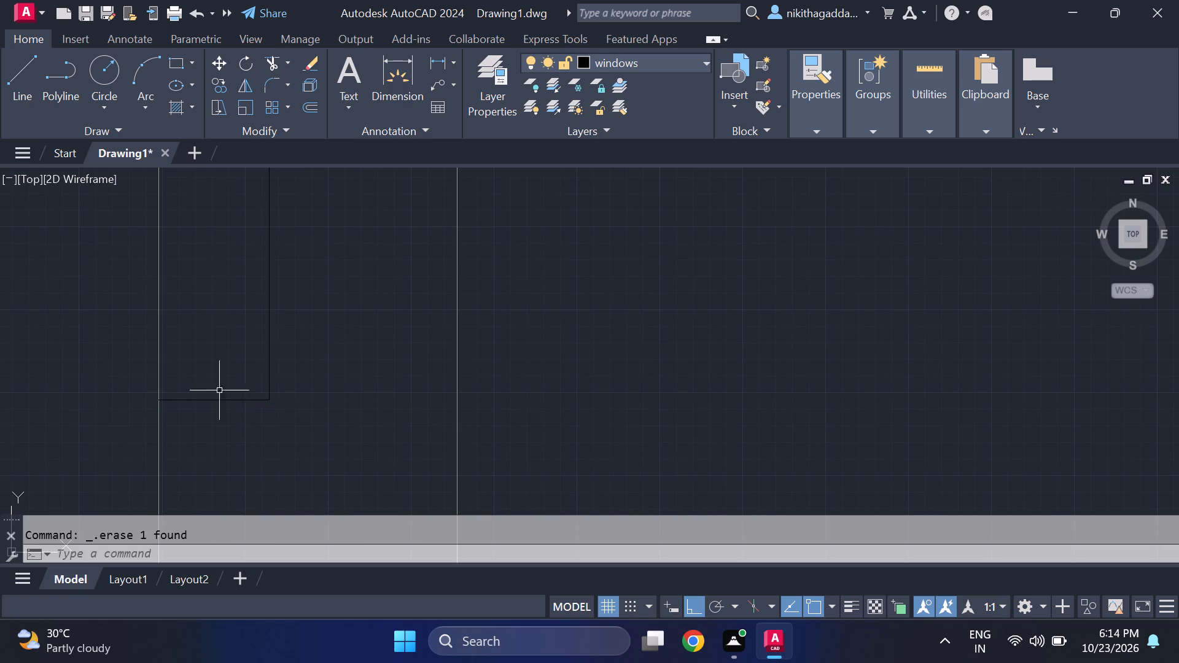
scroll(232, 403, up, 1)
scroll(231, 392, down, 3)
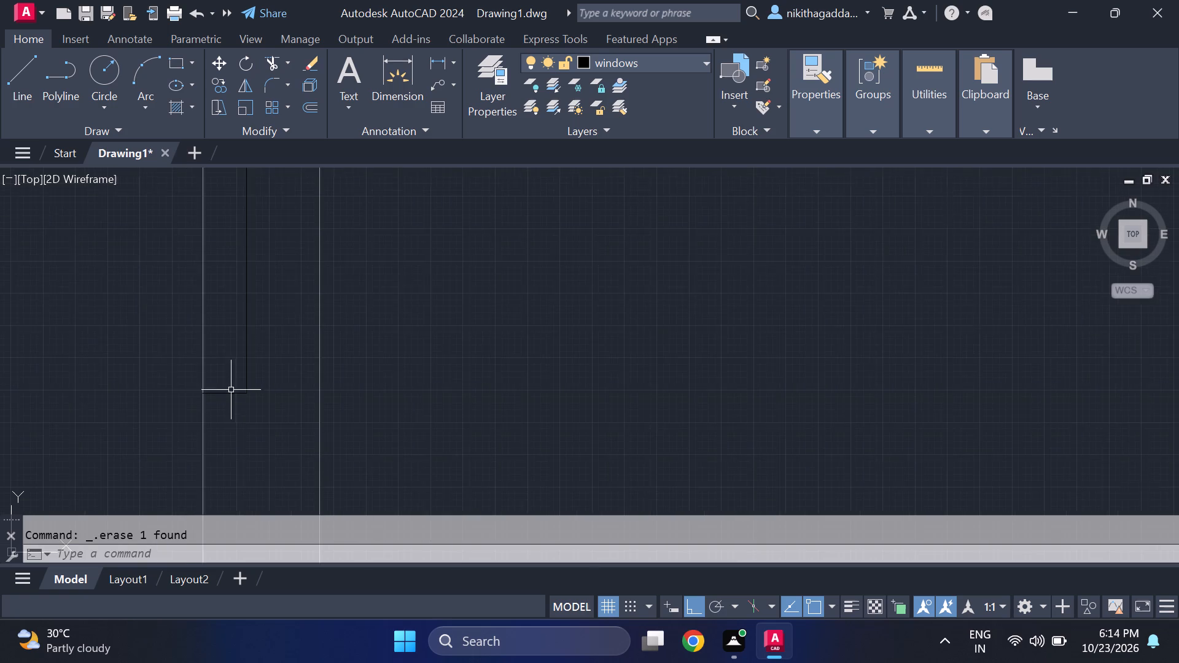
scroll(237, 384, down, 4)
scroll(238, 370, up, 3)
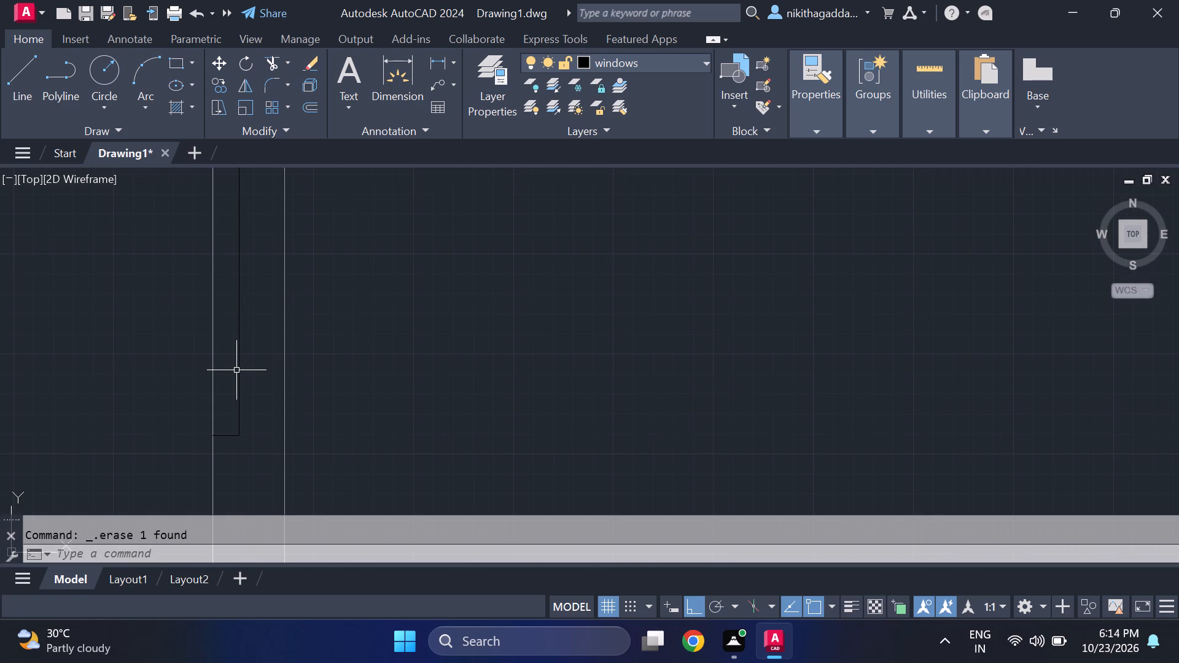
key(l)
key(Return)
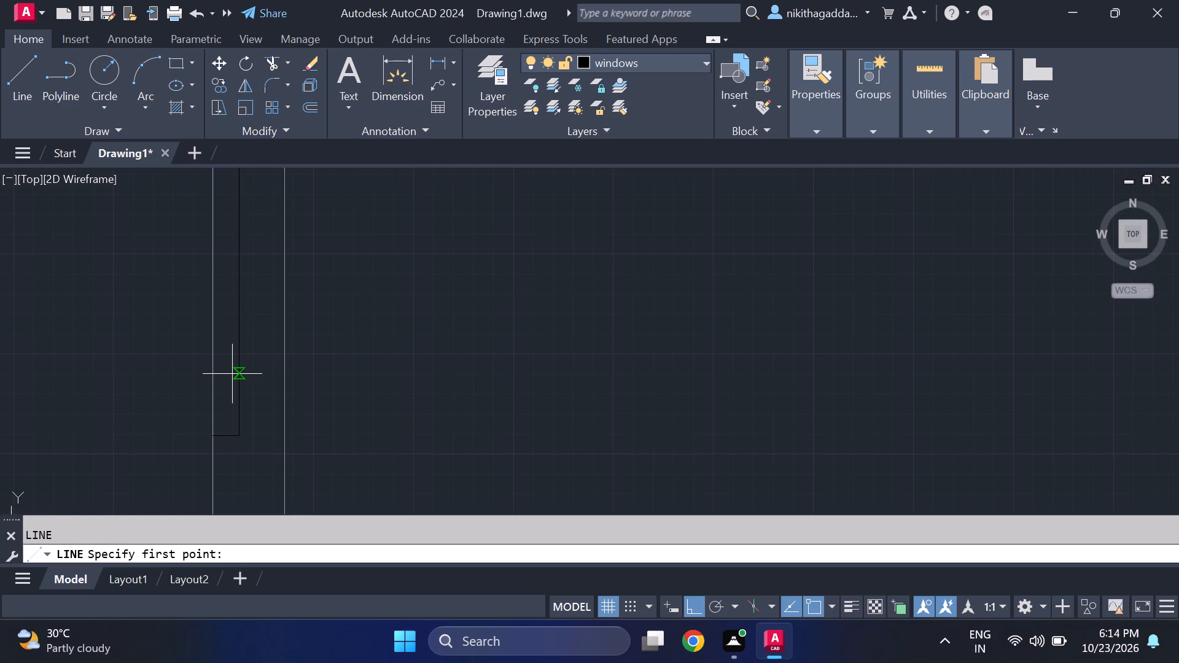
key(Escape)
Extend the short horizontal line at the west window's lower end to the west wall's inner face.
text(ex)
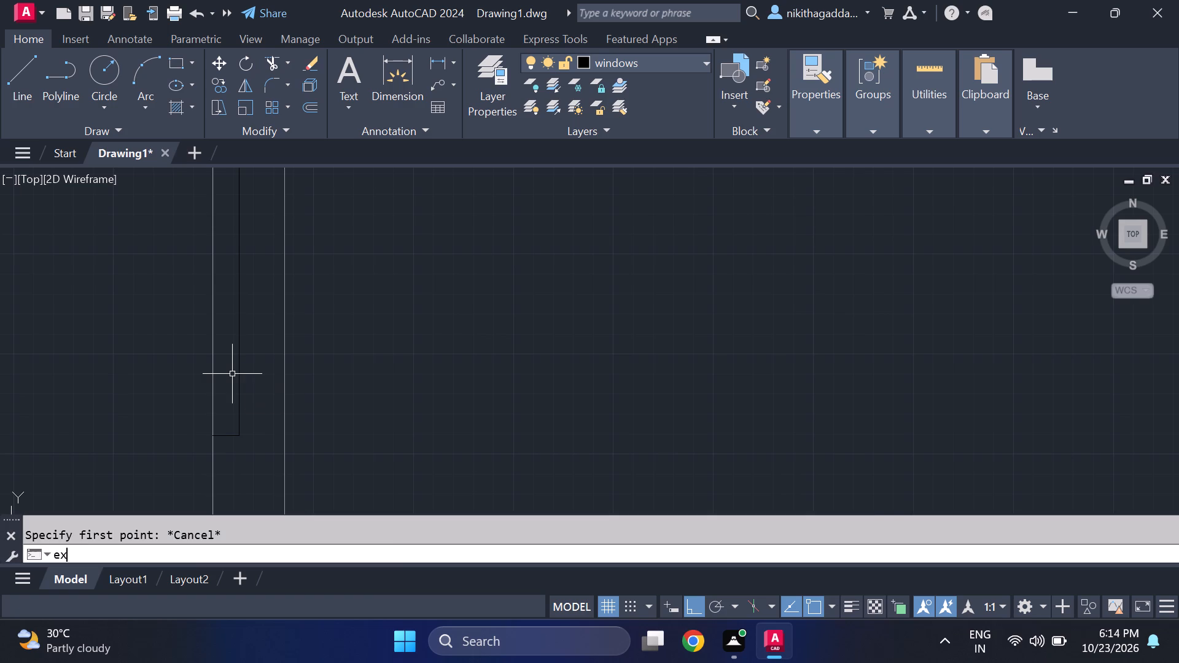
key(Return)
scroll(118, 325, up, 1)
middle_drag(268, 484, 261, 482)
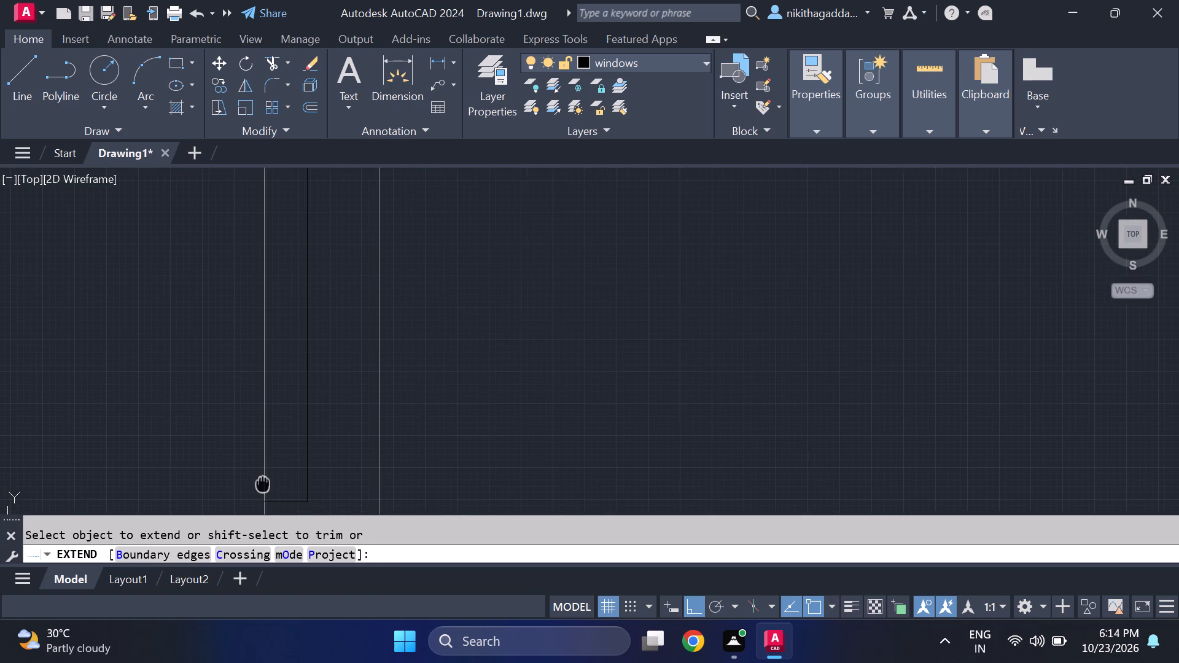
middle_drag(261, 482, 195, 320)
scroll(225, 344, up, 1)
drag(226, 317, 236, 408)
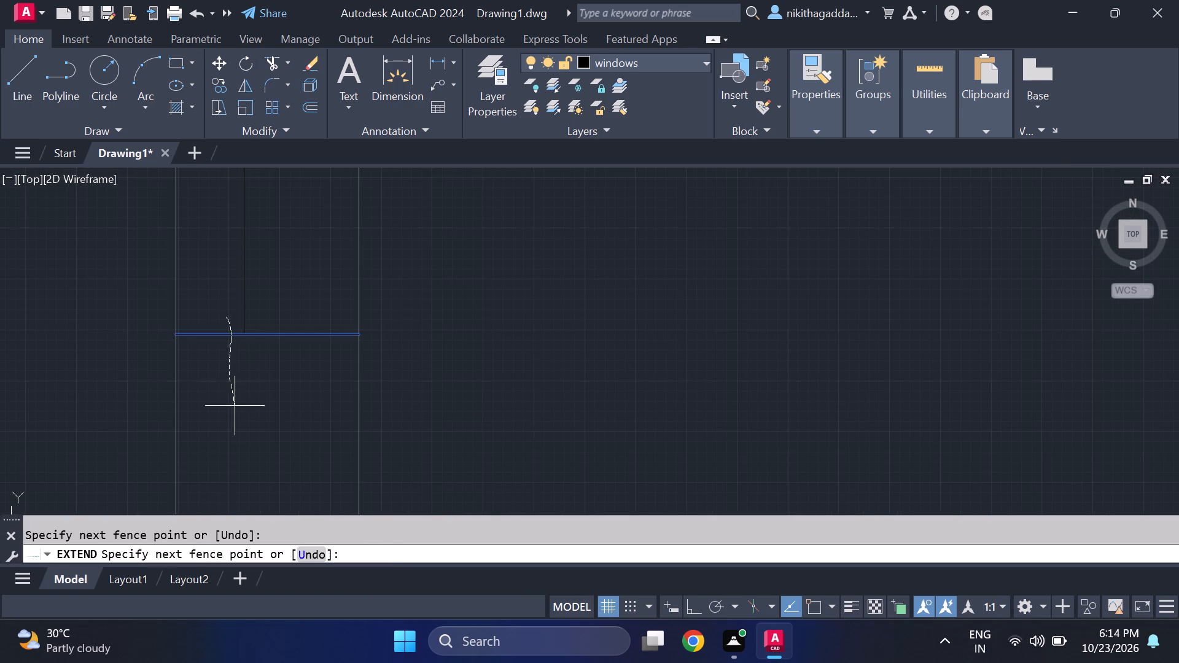
drag(236, 408, 236, 407)
key(Escape)
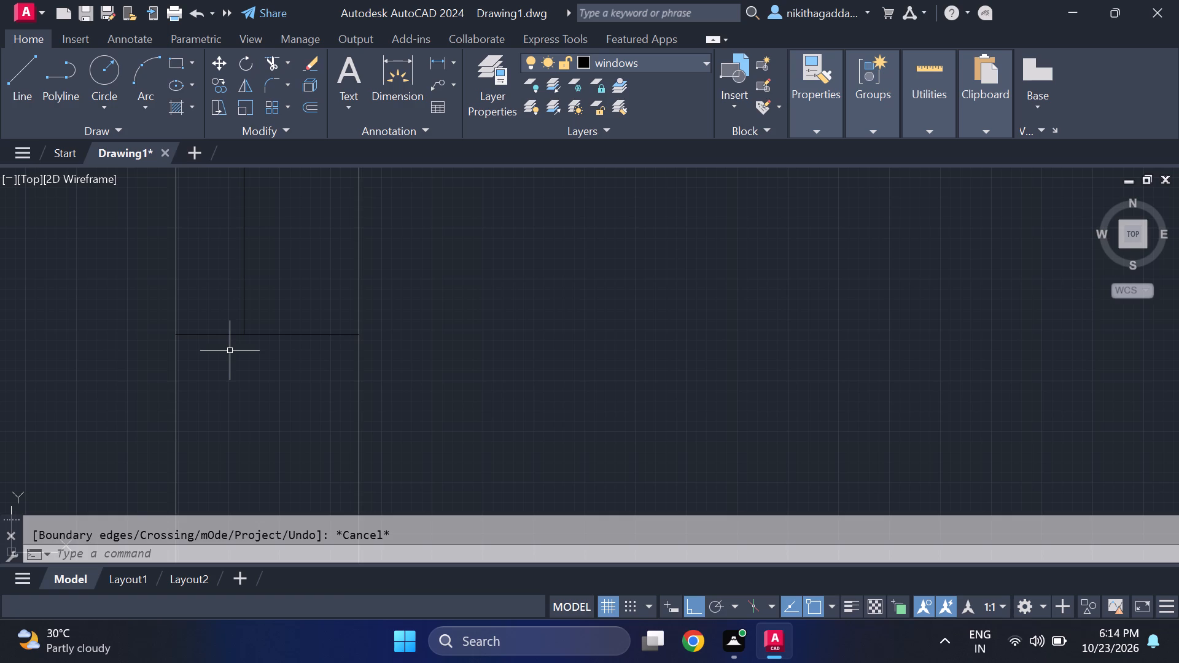
key(space)
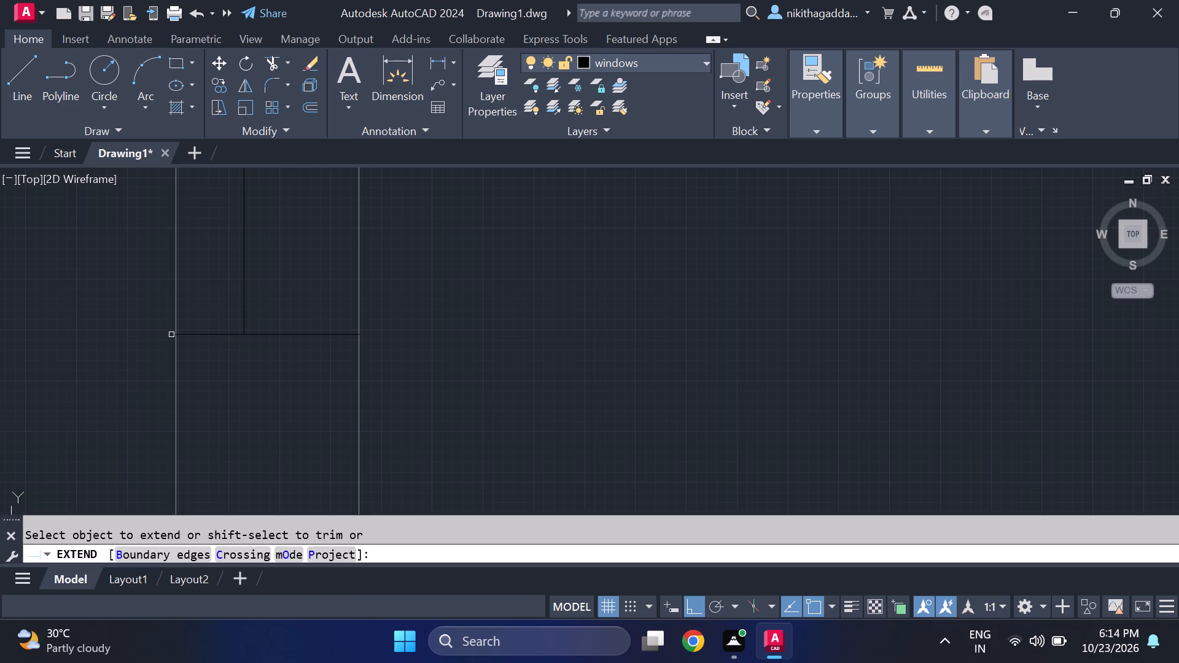
key(Escape)
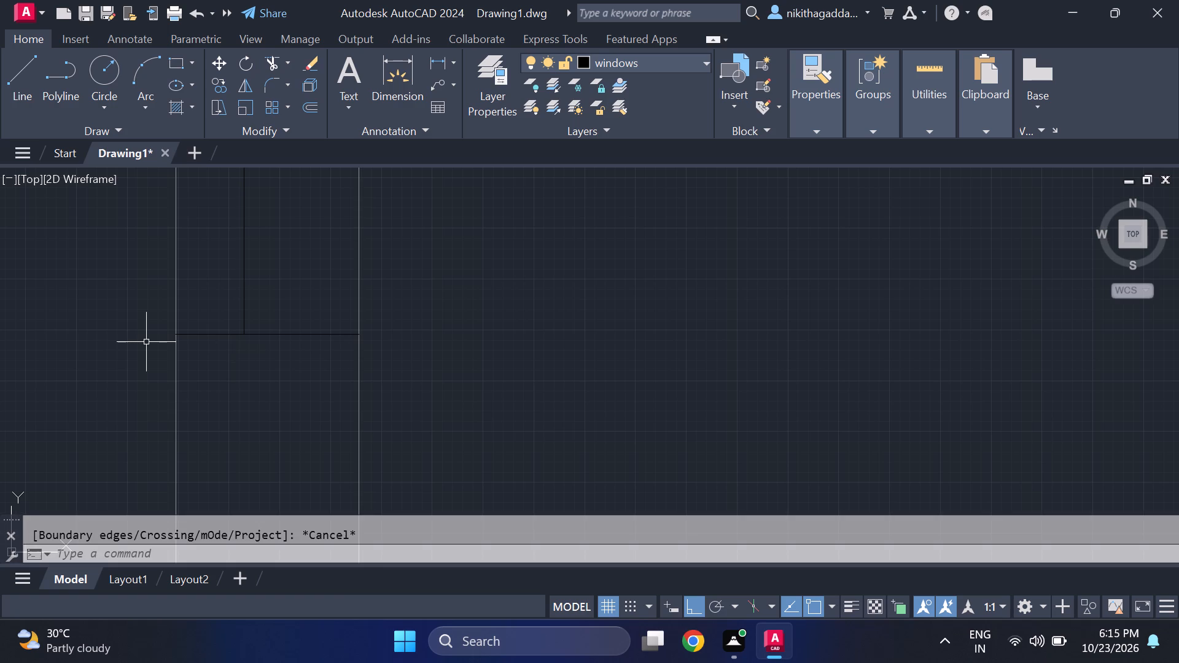
Draw the west window's second glazing line from its lower end line up to the north wall's inner face, parallel to the first.
key(l)
key(Return)
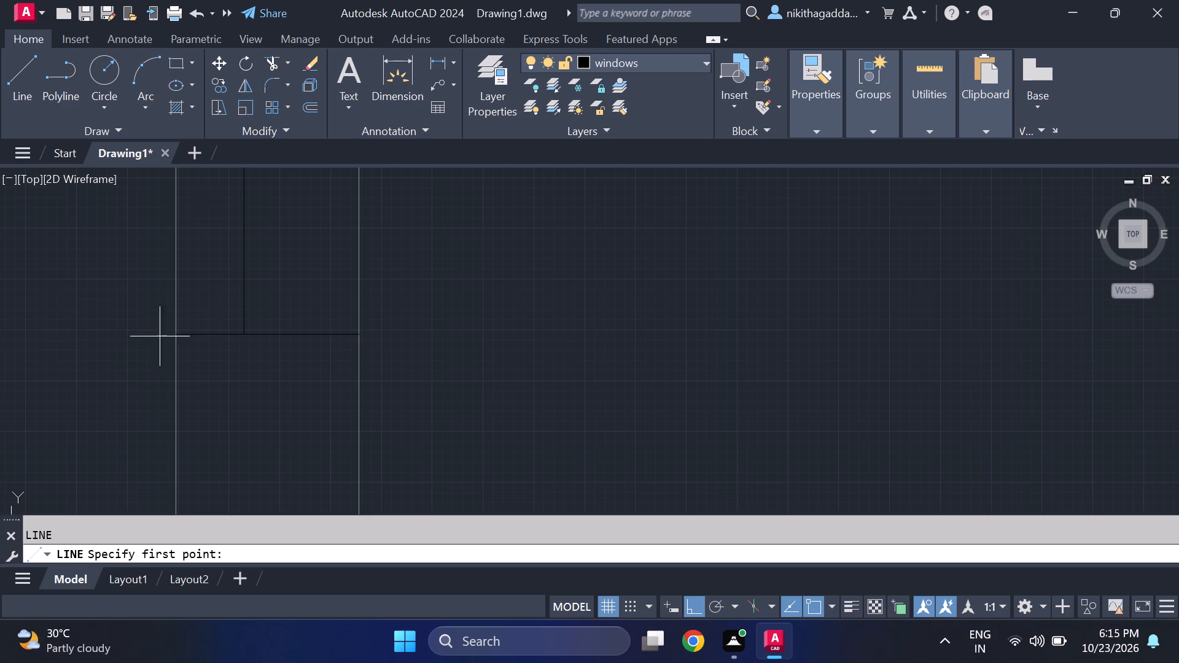
click(299, 334)
scroll(293, 242, down, 2)
middle_drag(296, 247, 278, 435)
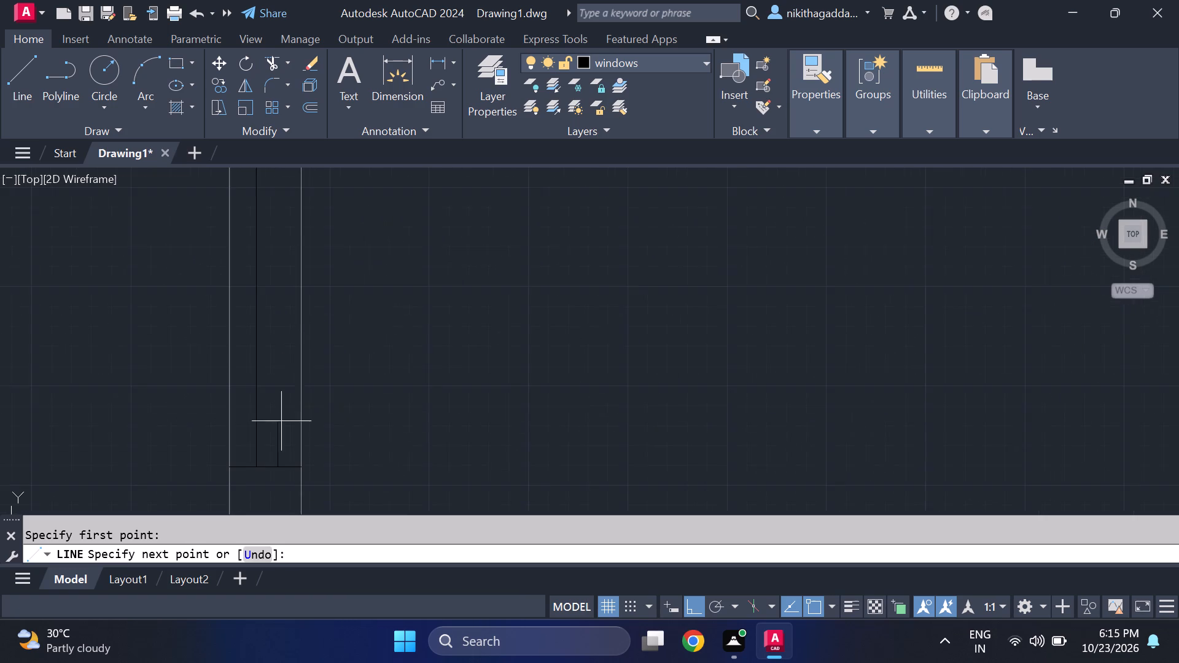
scroll(308, 308, down, 2)
middle_drag(286, 248, 284, 389)
scroll(286, 398, up, 1)
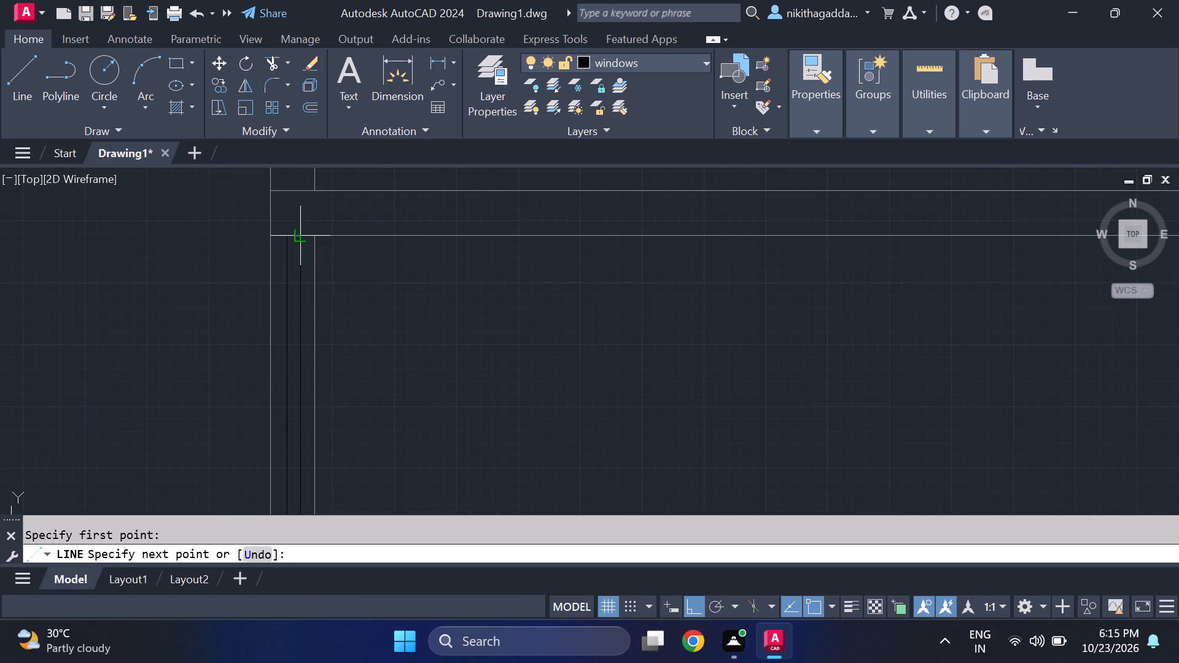
scroll(309, 238, up, 1)
click(297, 233)
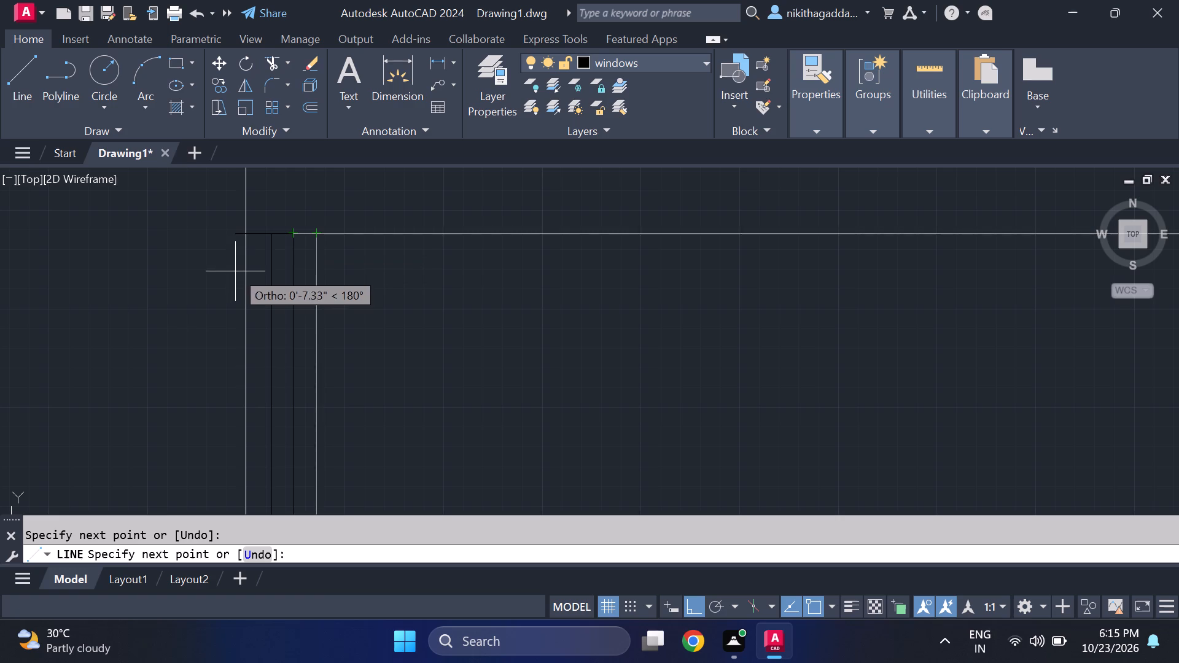
Draw the window's upper end line from the second glazing line to the west wall's outer face and extend it to the inner face.
click(241, 240)
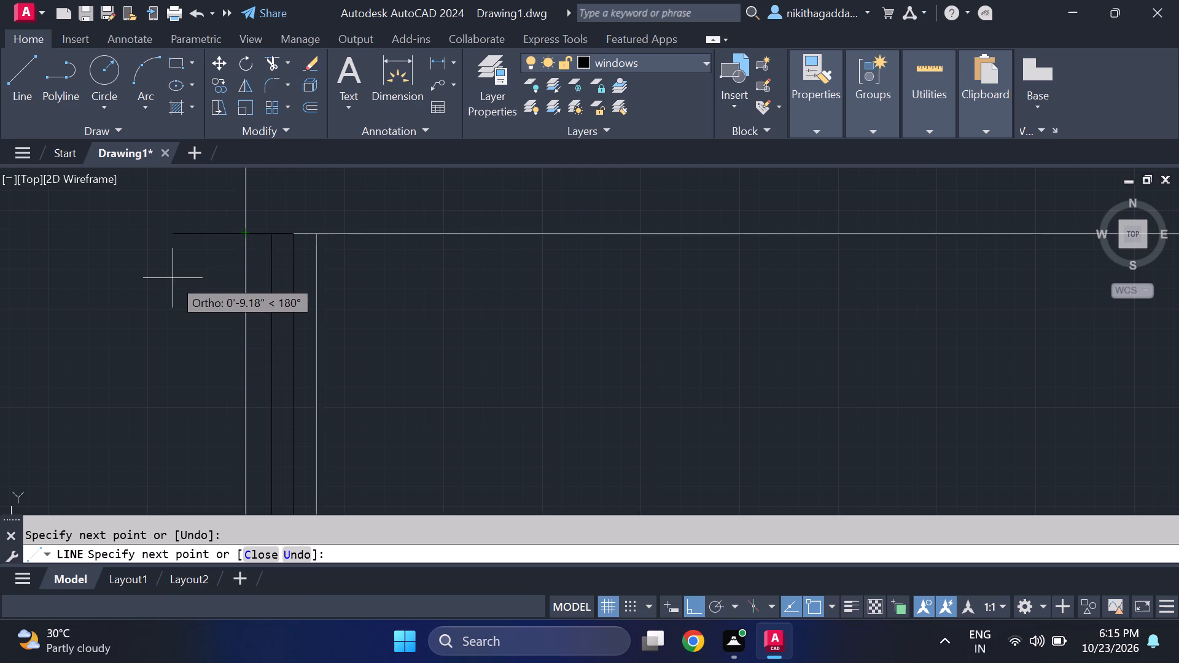
key(Escape)
key(w)
key(Escape)
text(ex)
key(Return)
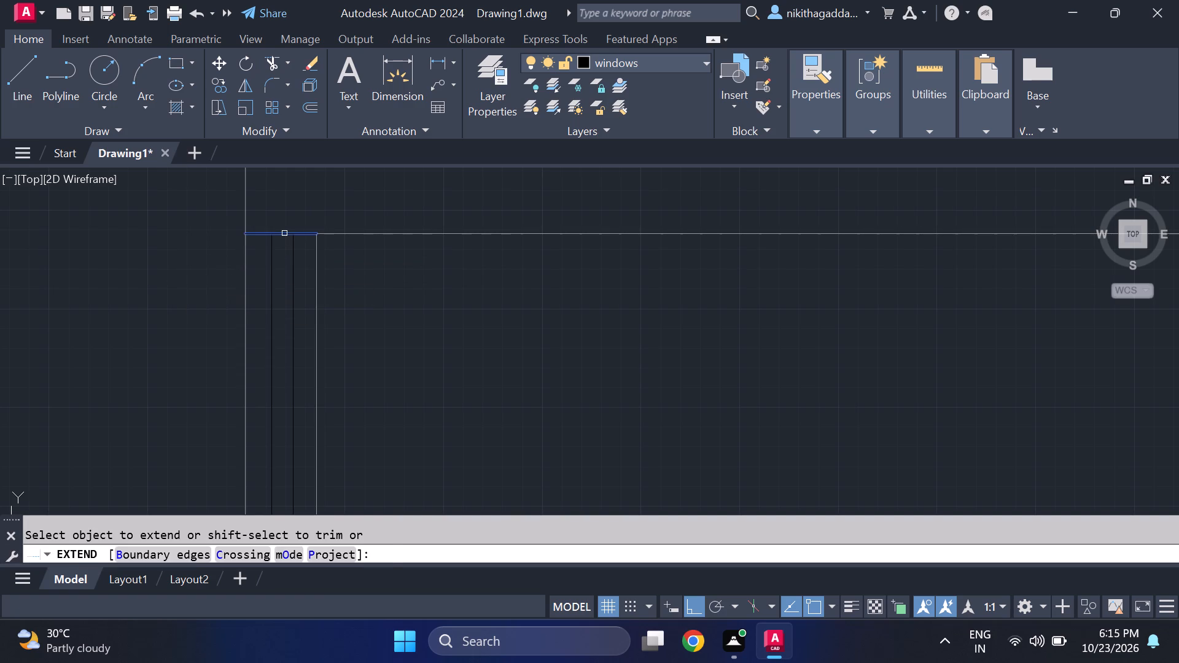
click(284, 233)
scroll(329, 324, down, 3)
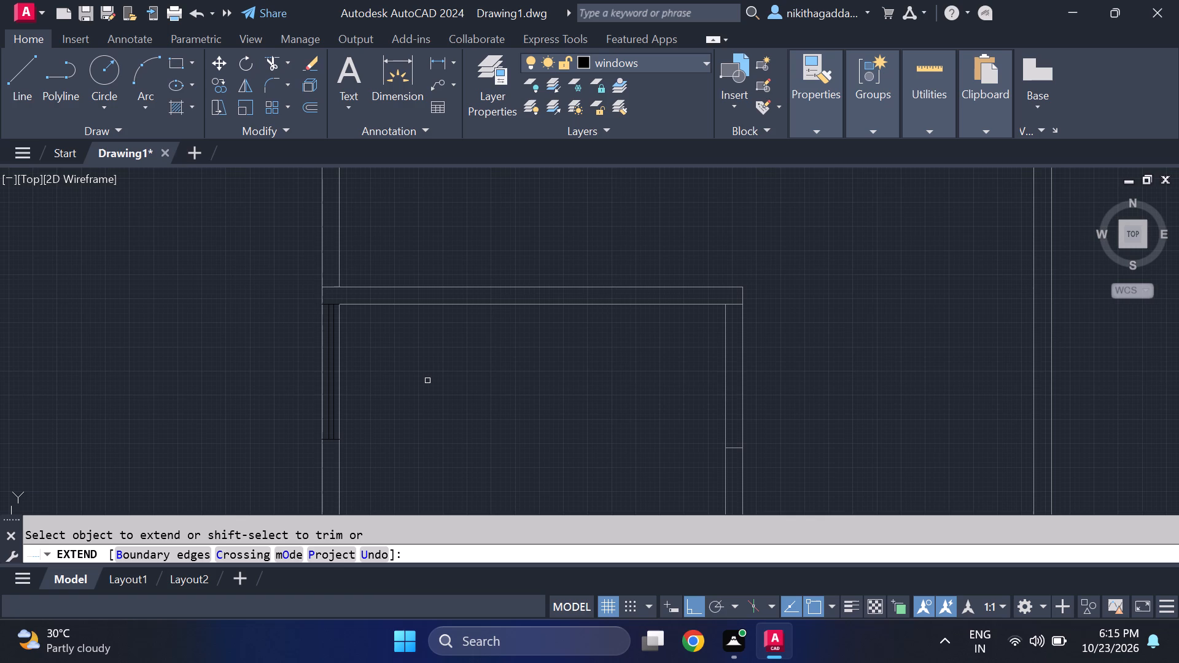
key(Escape)
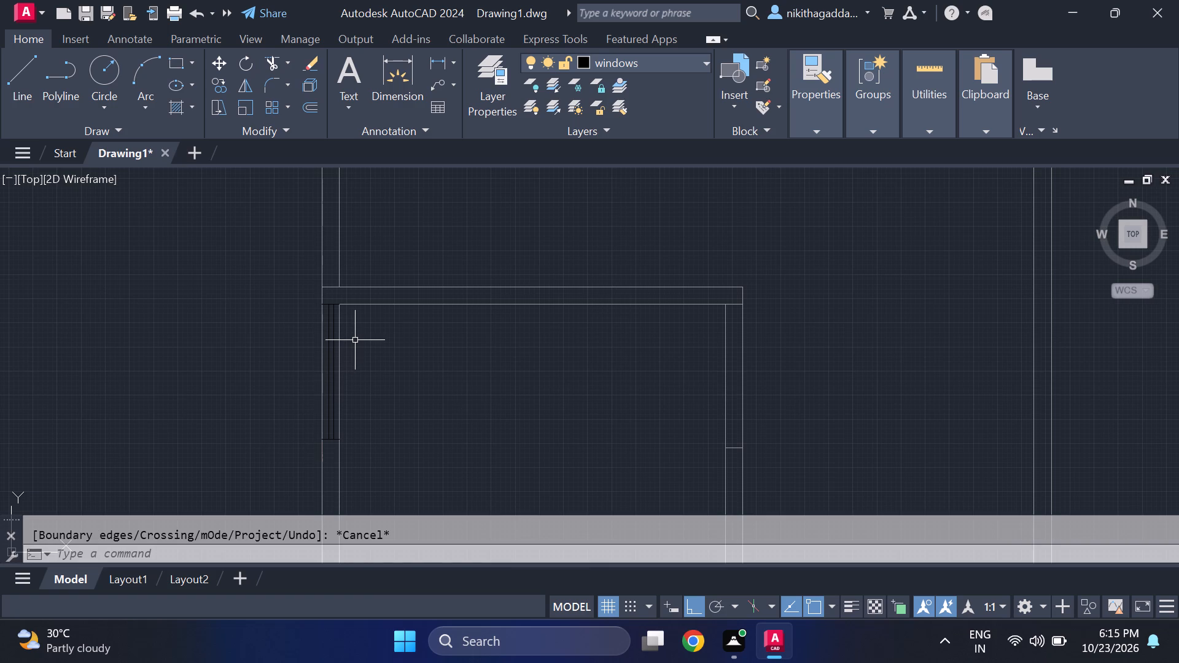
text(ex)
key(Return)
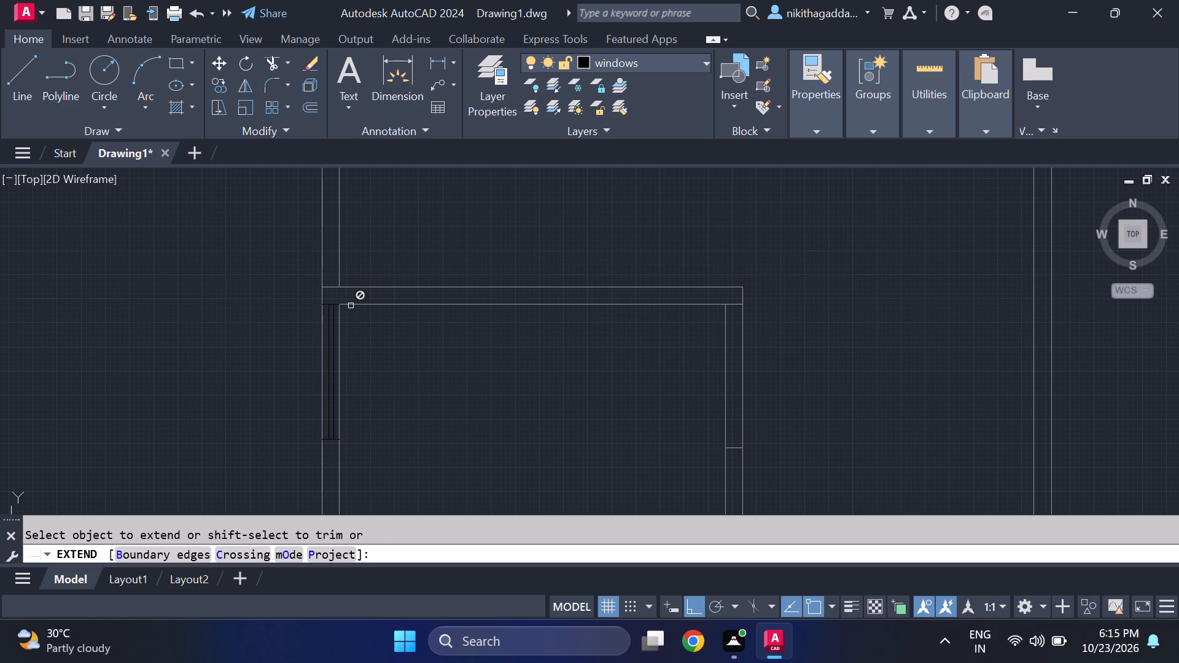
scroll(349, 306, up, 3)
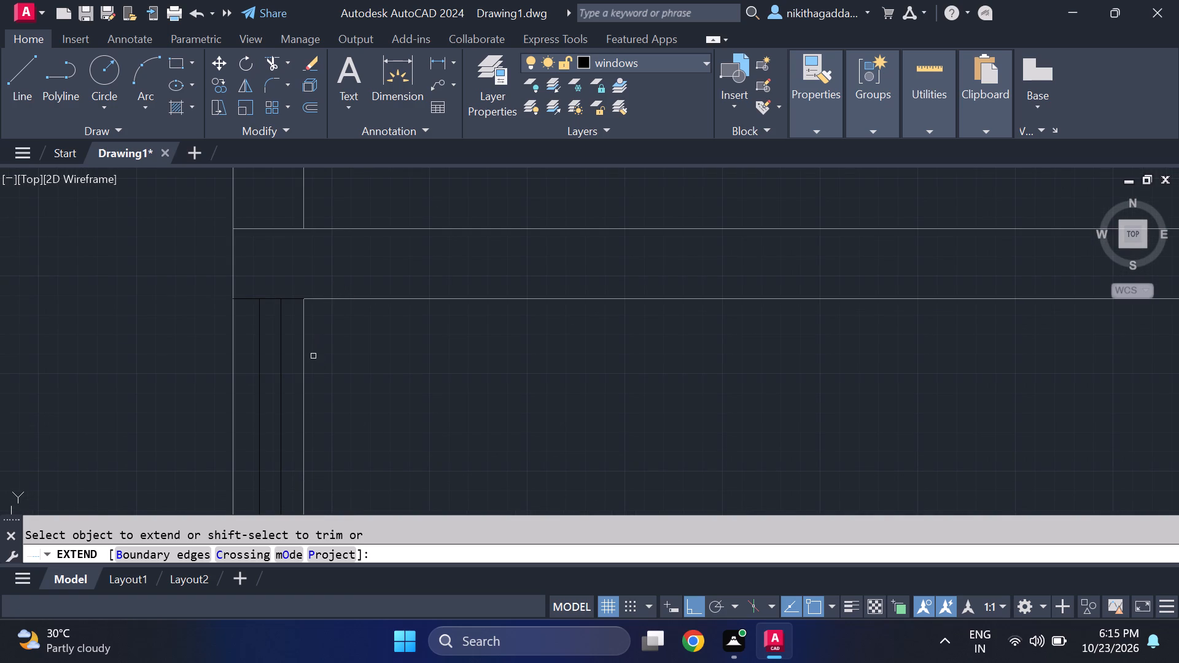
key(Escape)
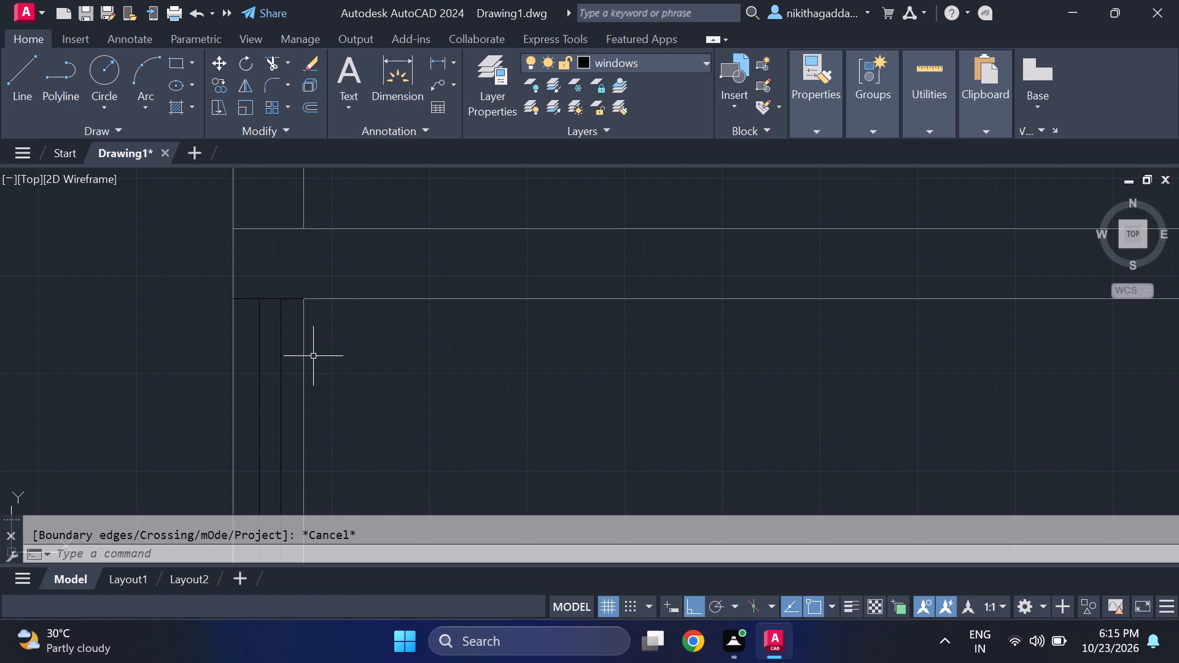
Draw a line on the walls layer from the small southwest room's northwest inner corner westward into the west wall, along the window's upper end.
key(l)
key(Return)
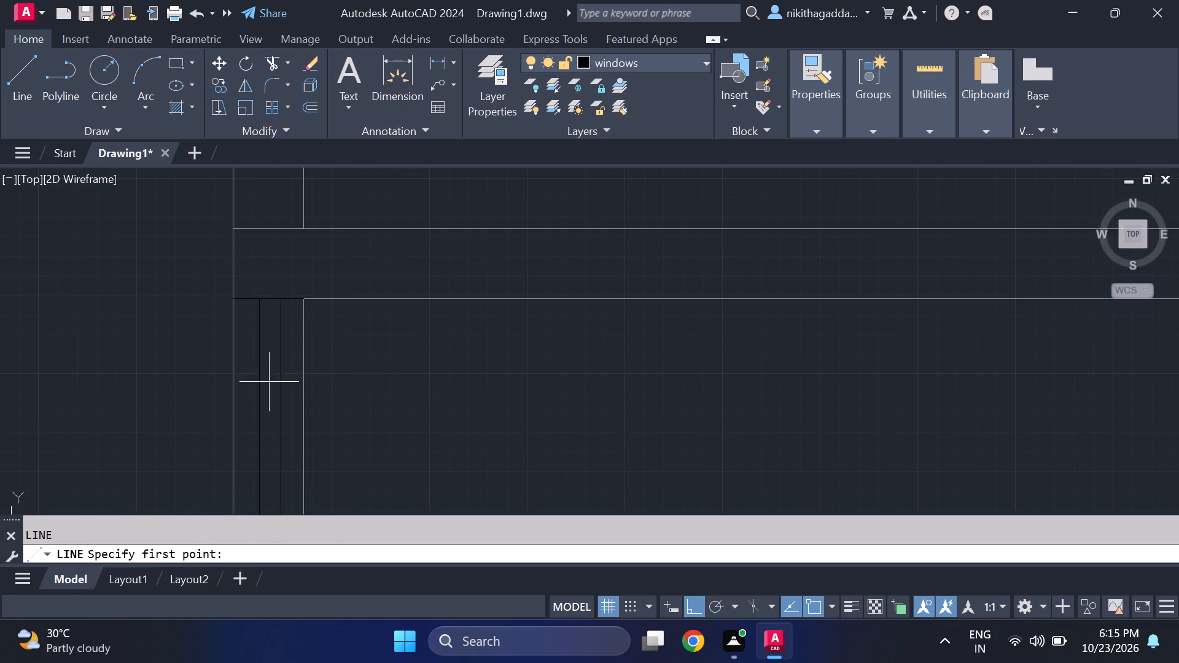
click(702, 63)
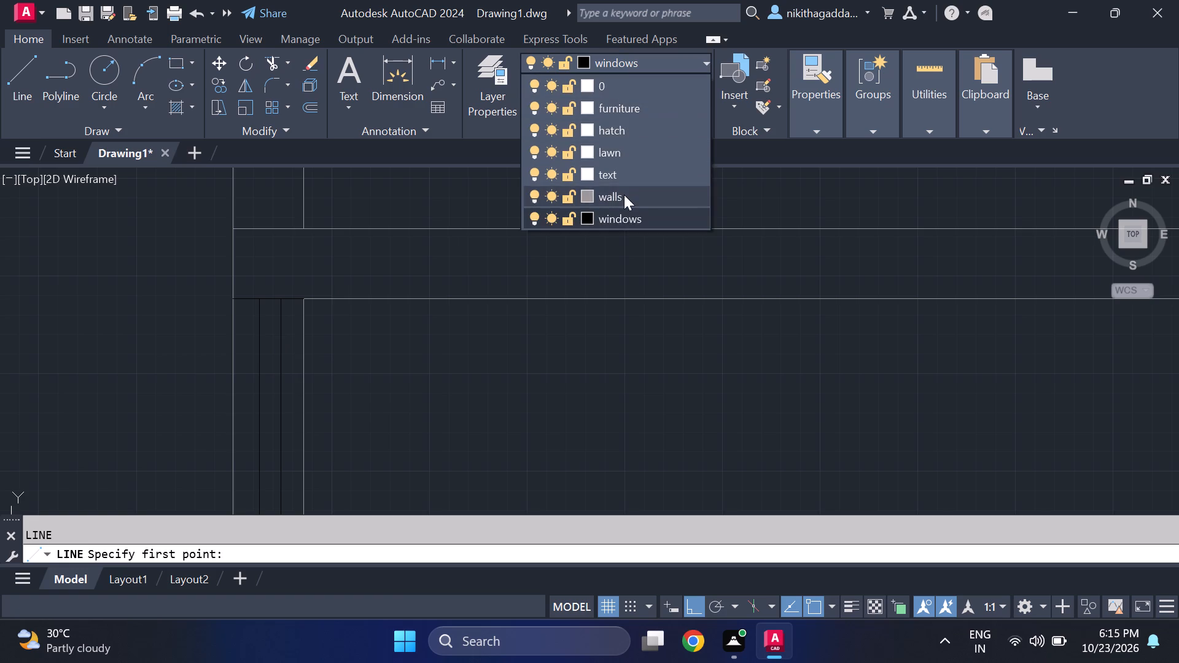
click(624, 195)
click(298, 298)
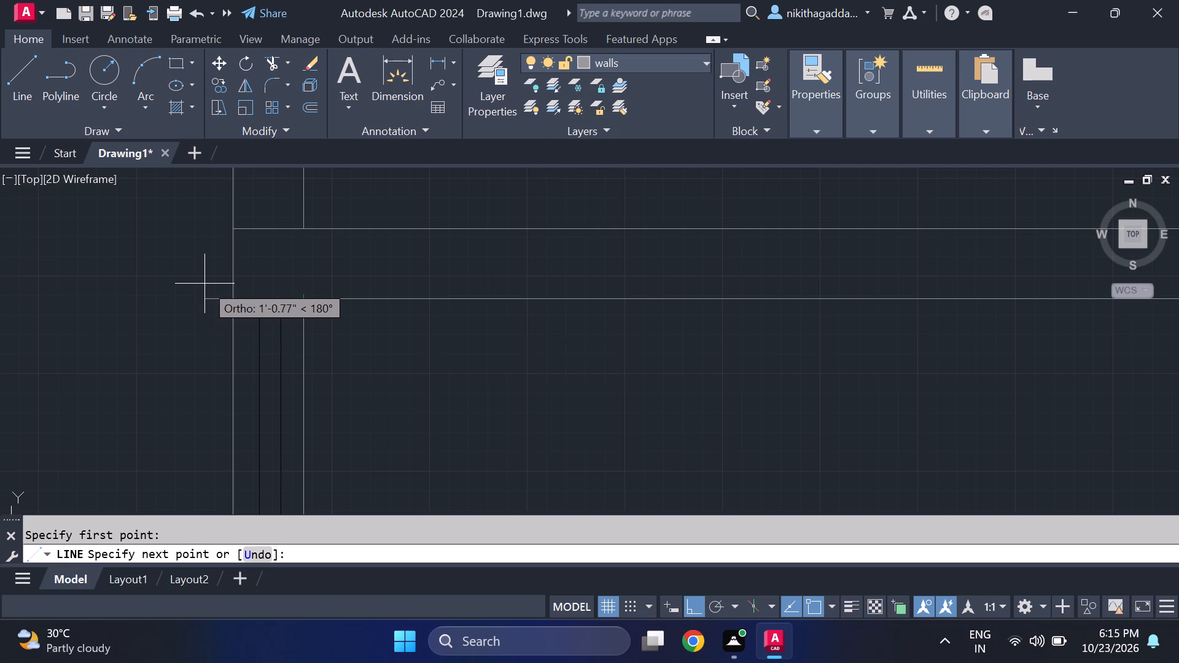
scroll(217, 290, down, 3)
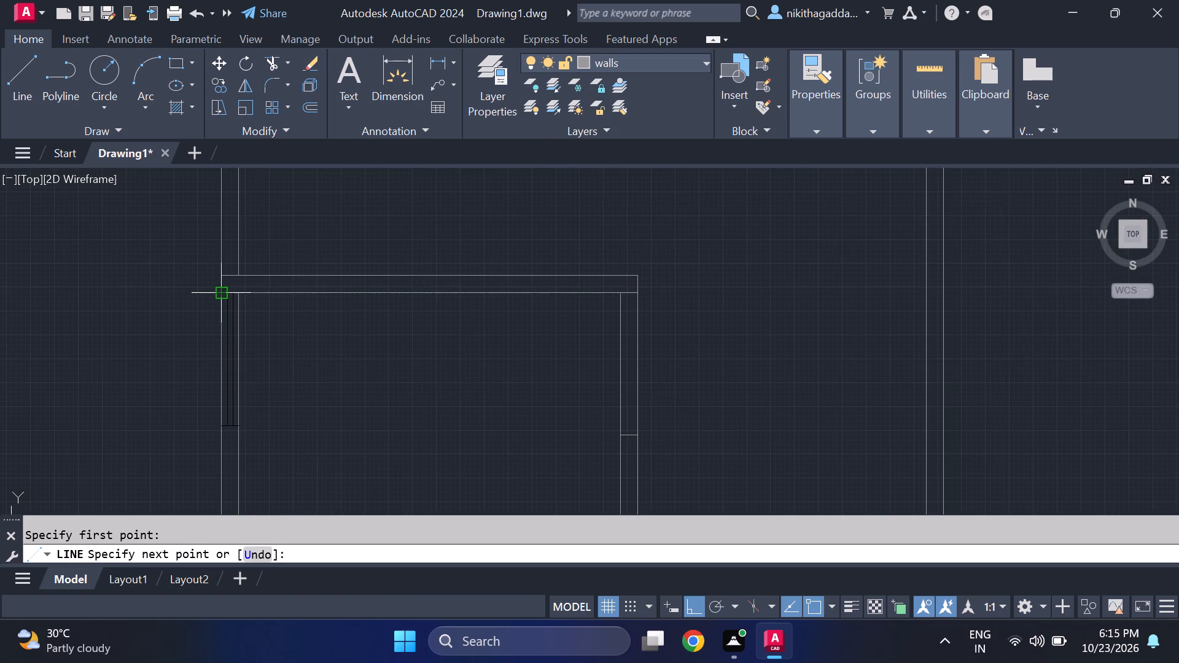
scroll(217, 290, down, 4)
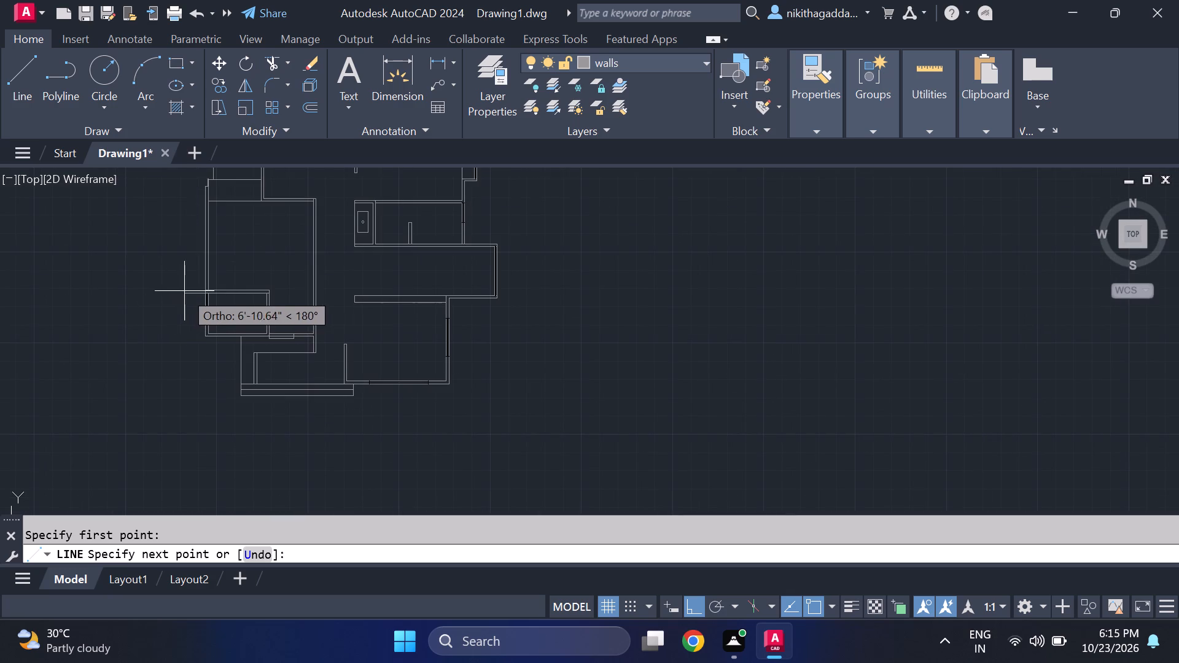
scroll(184, 291, up, 4)
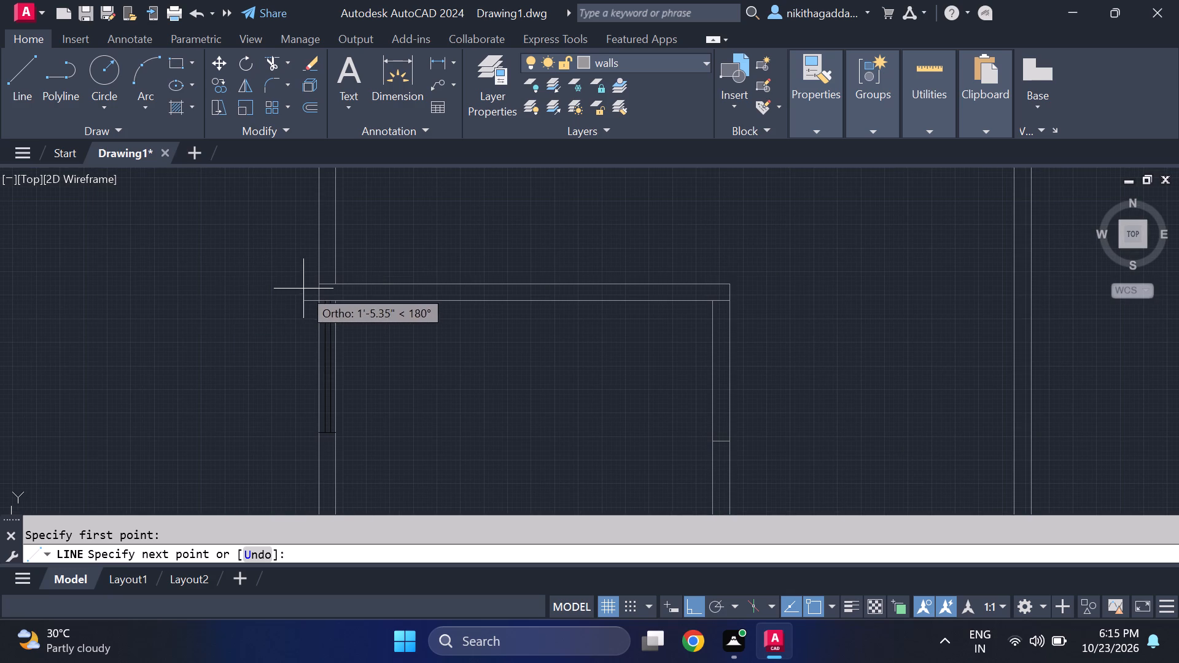
click(324, 303)
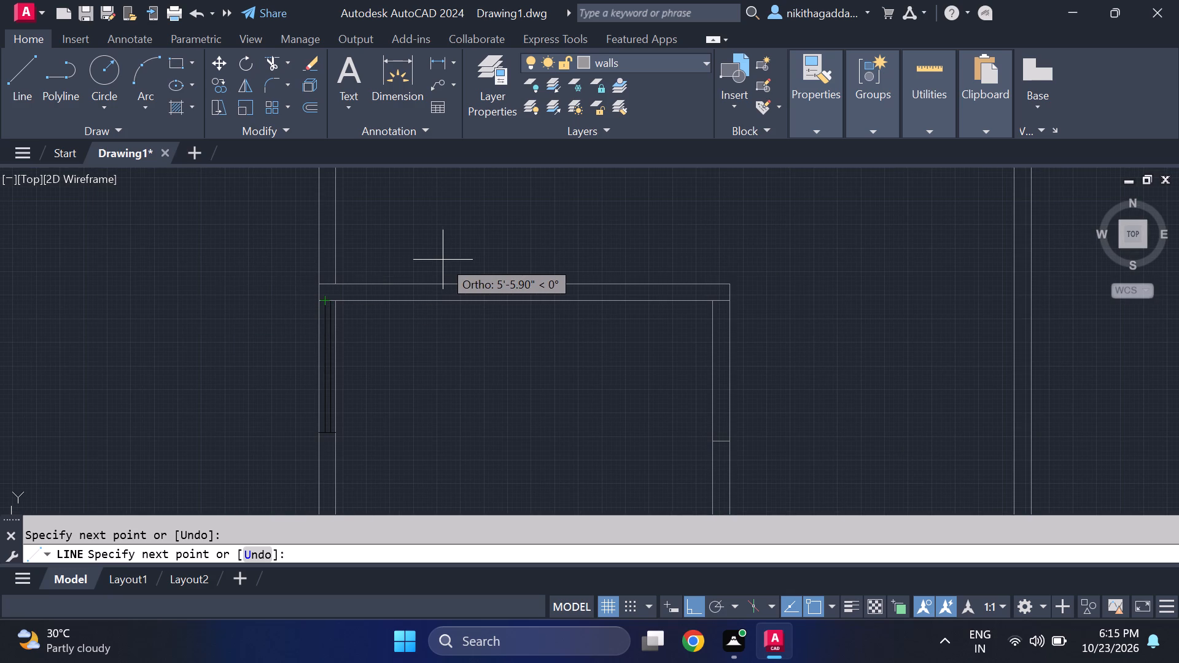
key(Escape)
Extend the southwest room's two west-window glazing lines up through the north wall to its outer face.
scroll(435, 263, down, 1)
middle_drag(434, 268, 459, 322)
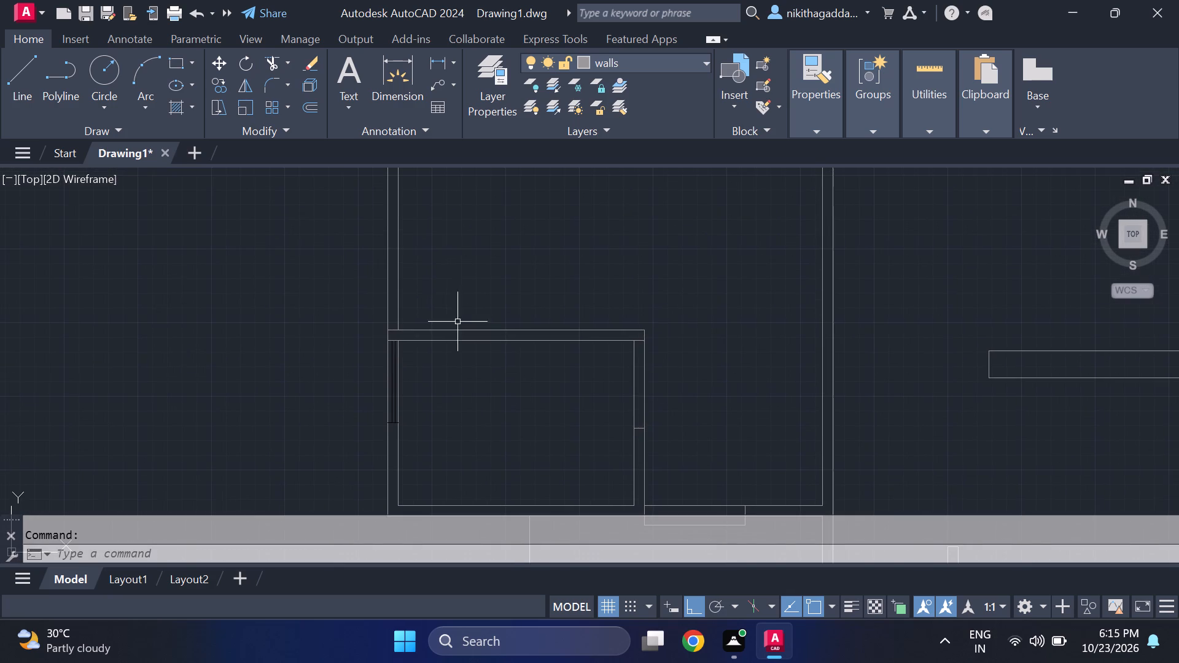
scroll(397, 311, up, 1)
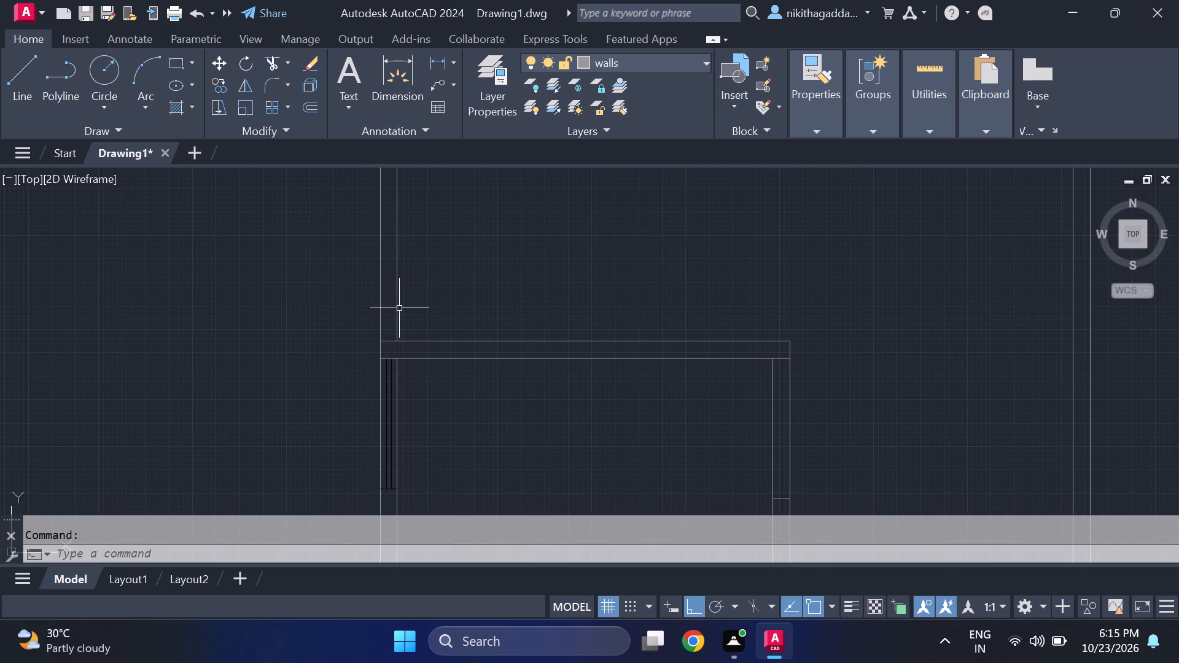
text(ex)
key(Return)
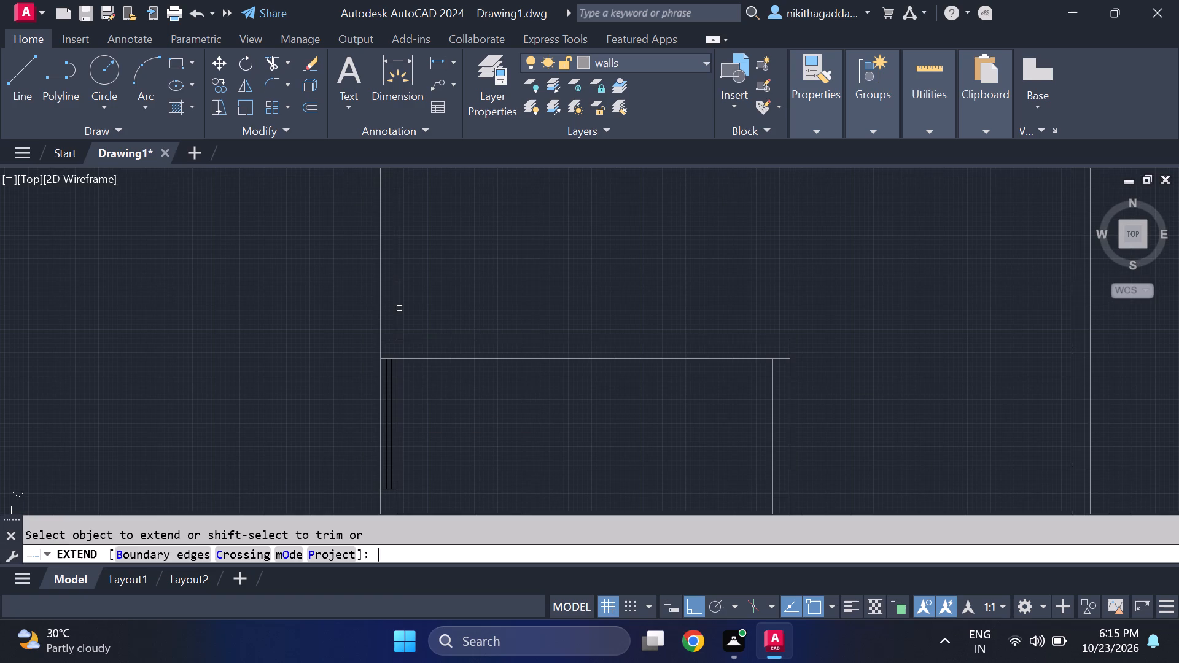
scroll(390, 362, up, 2)
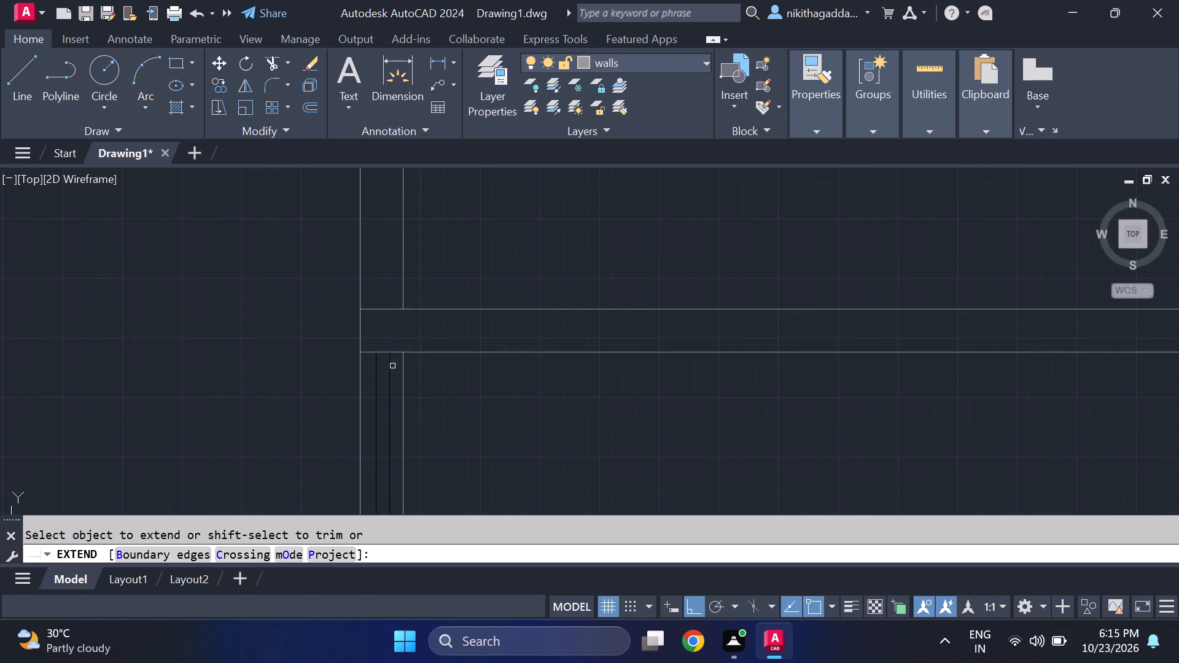
click(389, 366)
click(373, 381)
scroll(468, 254, down, 3)
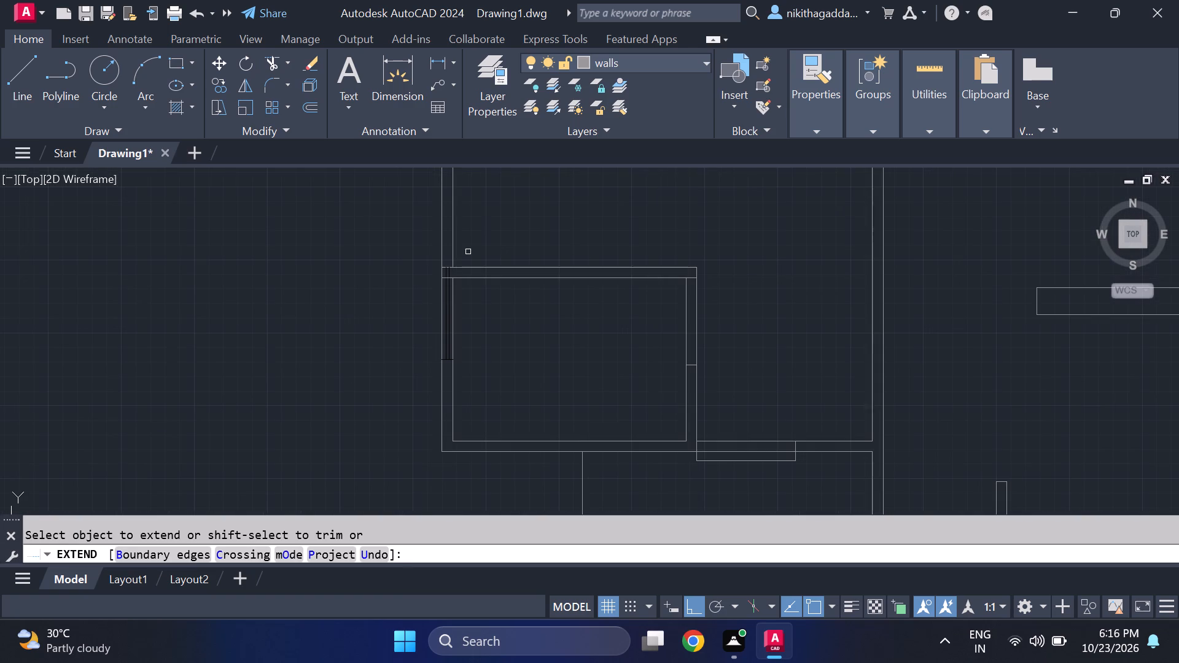
key(Escape)
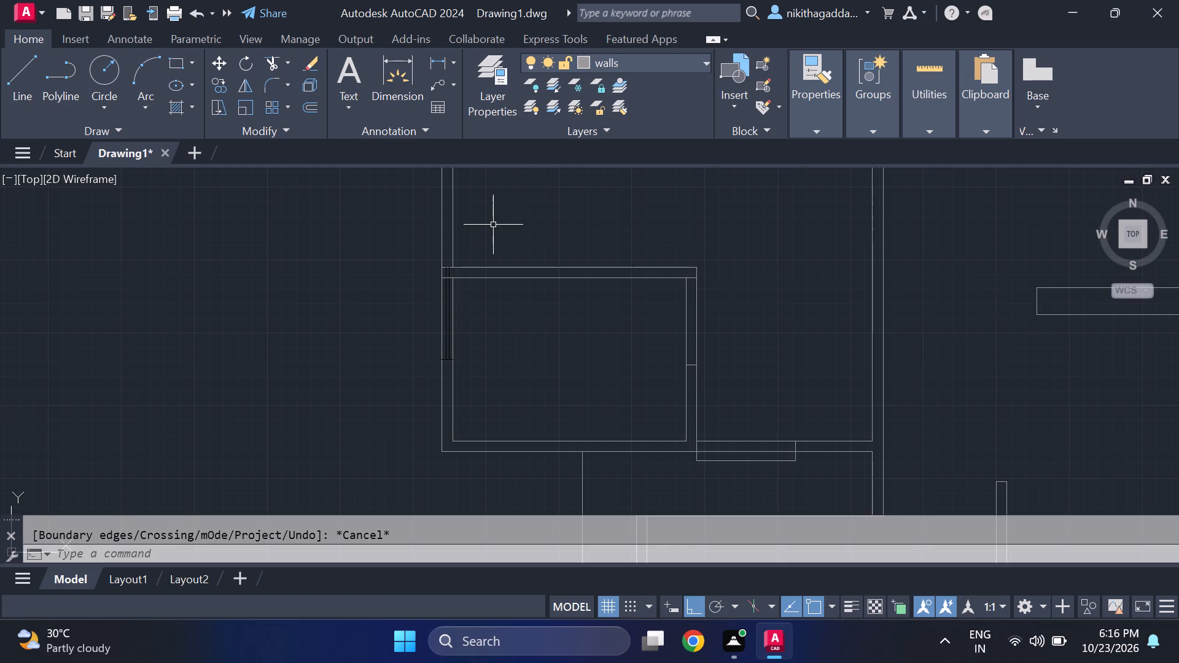
On the windows layer, draw a horizontal end line across the west wall, a short distance north of the small southwest room.
key(l)
key(Return)
click(671, 61)
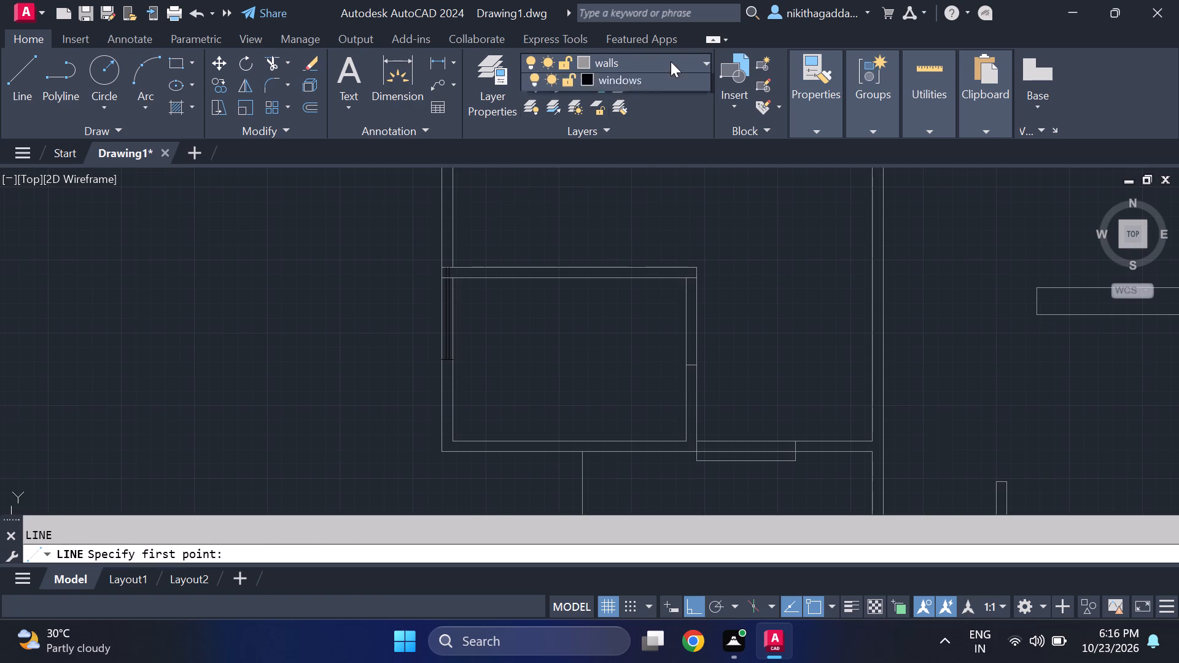
click(634, 220)
scroll(457, 188, up, 2)
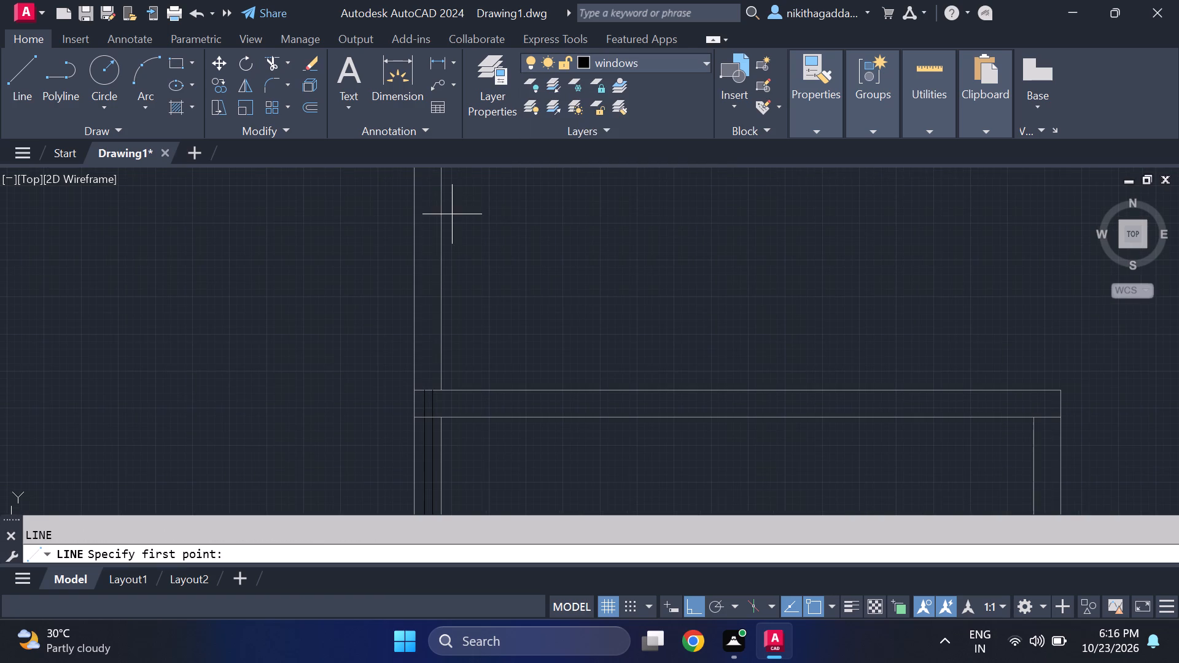
scroll(394, 285, down, 2)
scroll(421, 261, up, 1)
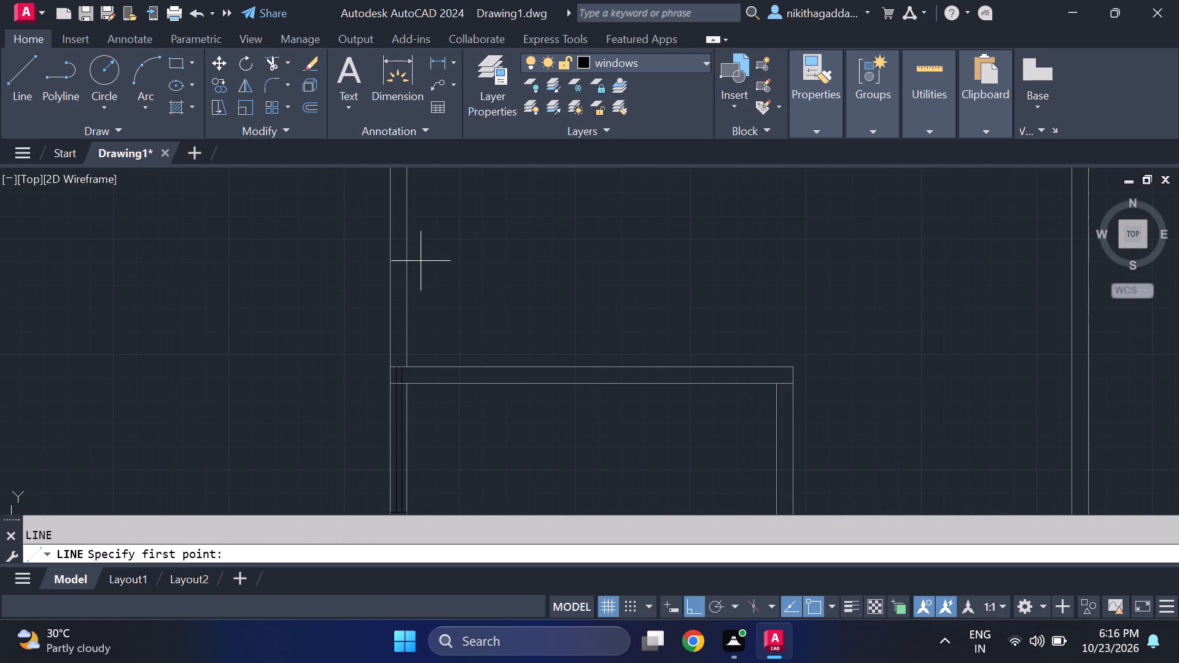
click(388, 234)
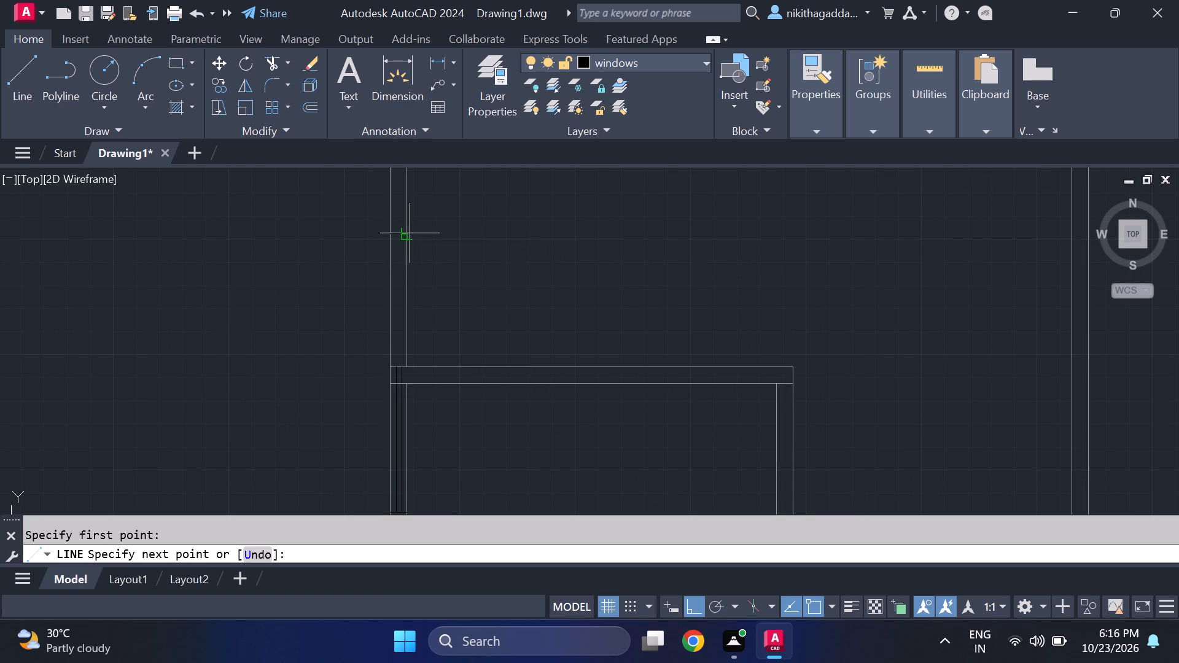
click(403, 231)
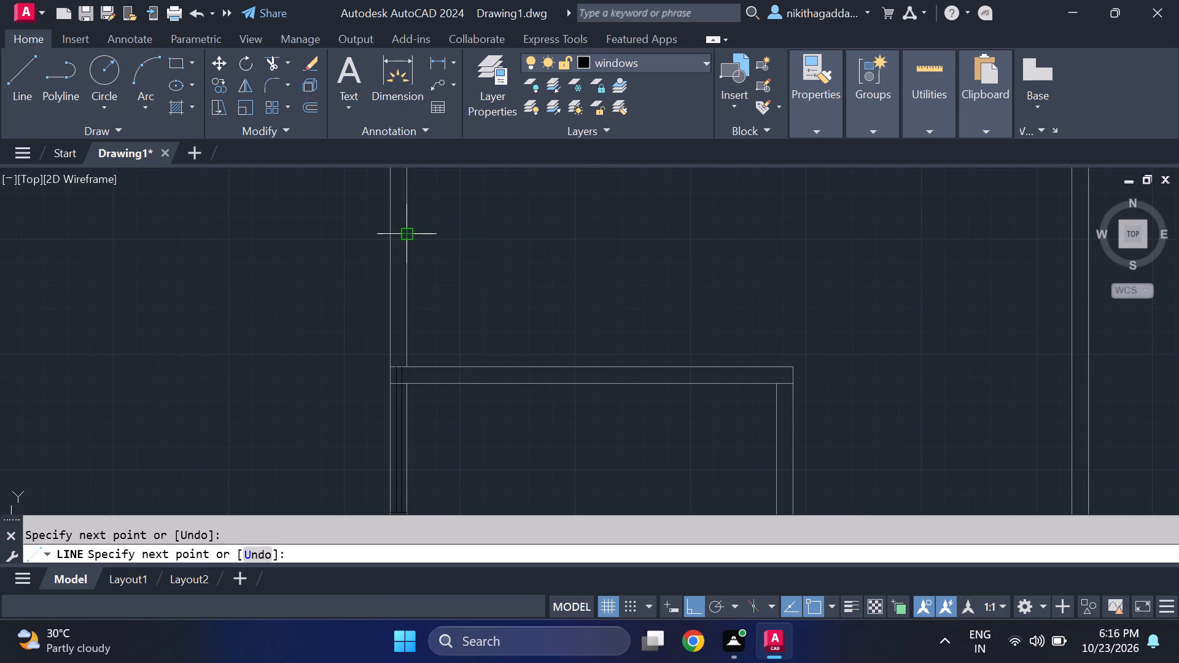
key(space)
key(space)
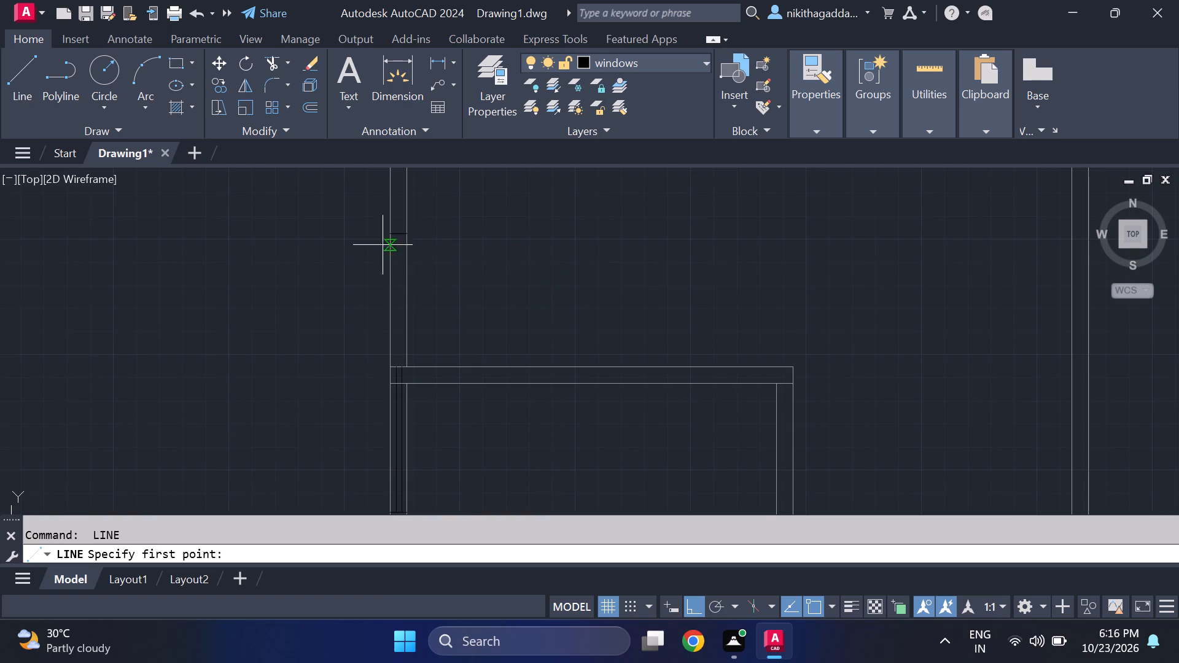
scroll(377, 241, up, 1)
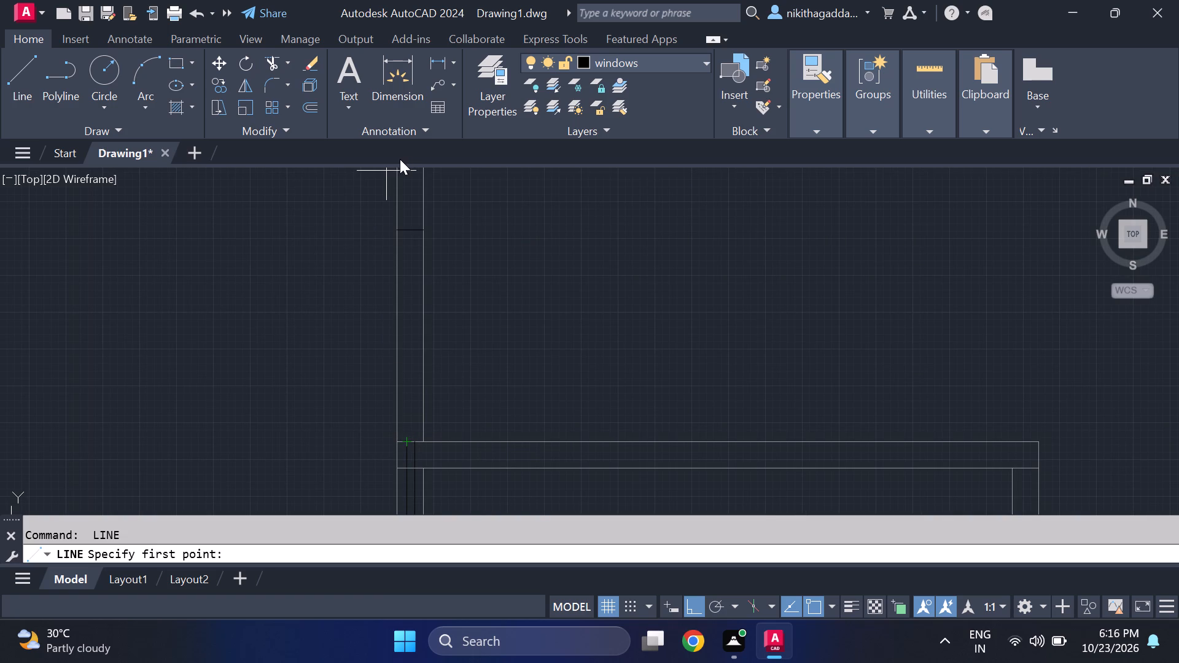
key(Escape)
Extend both glazing lines north from the small room's north wall to the new window end line.
text(ex)
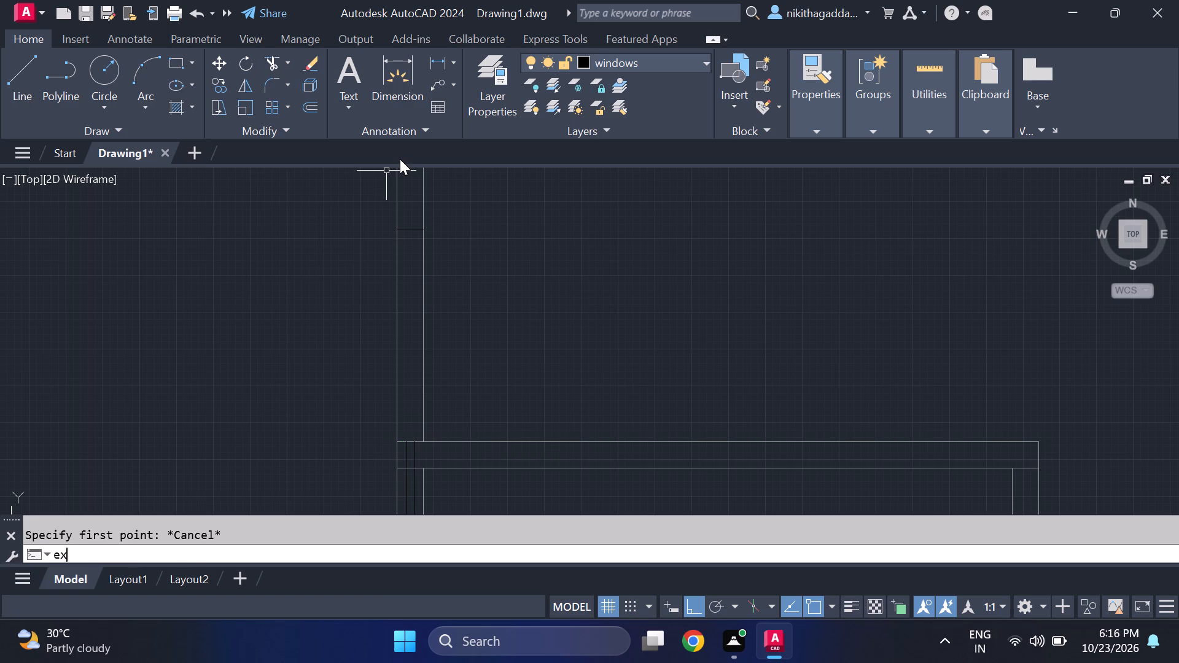
key(Return)
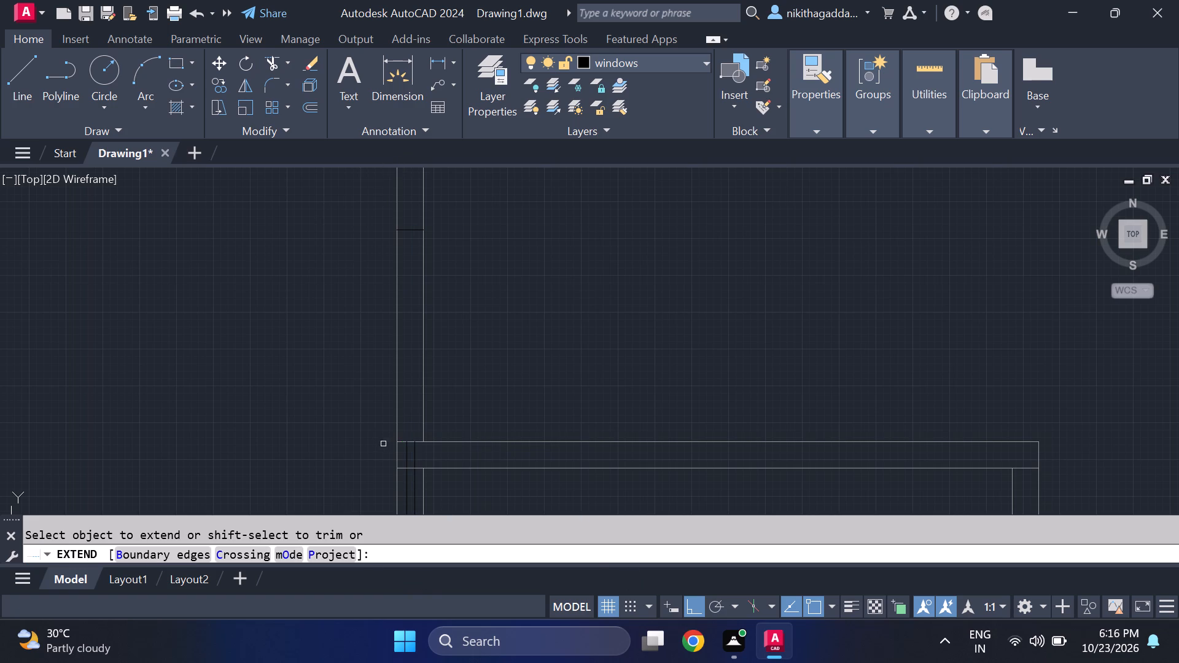
click(416, 458)
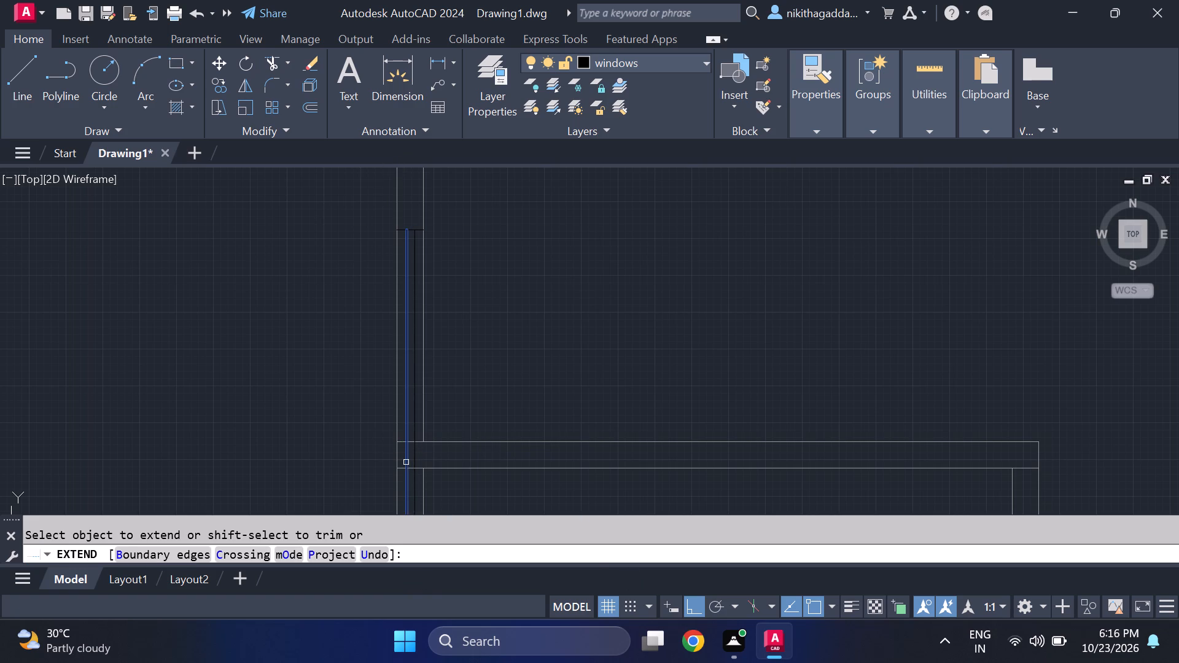
click(406, 462)
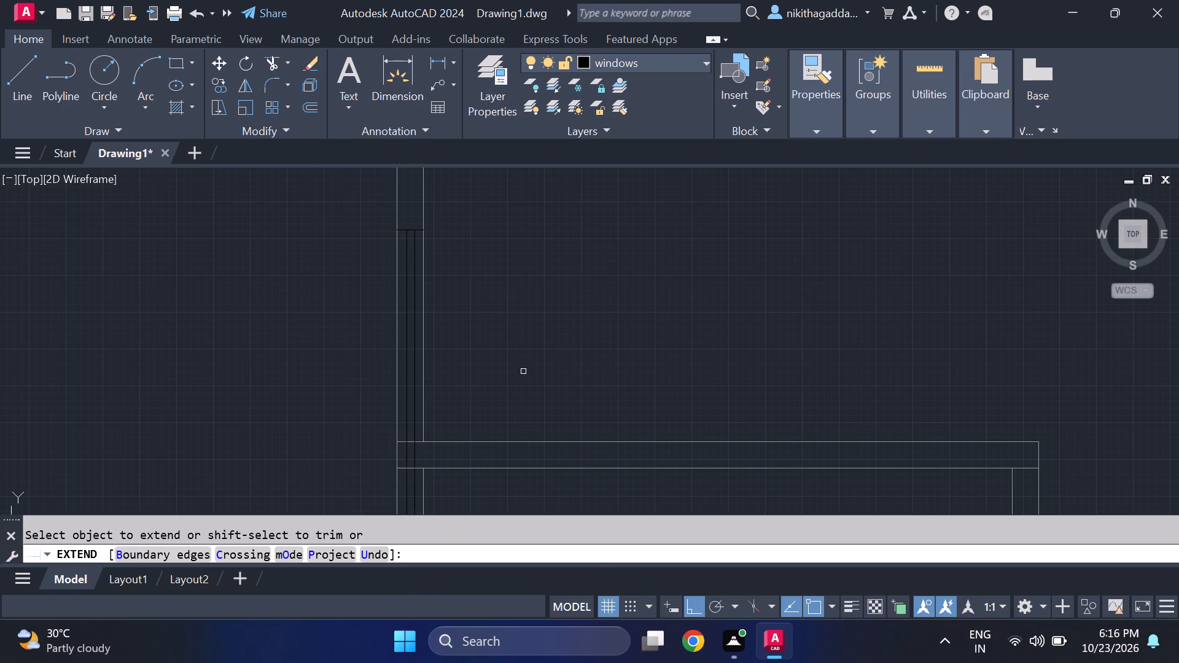
key(Escape)
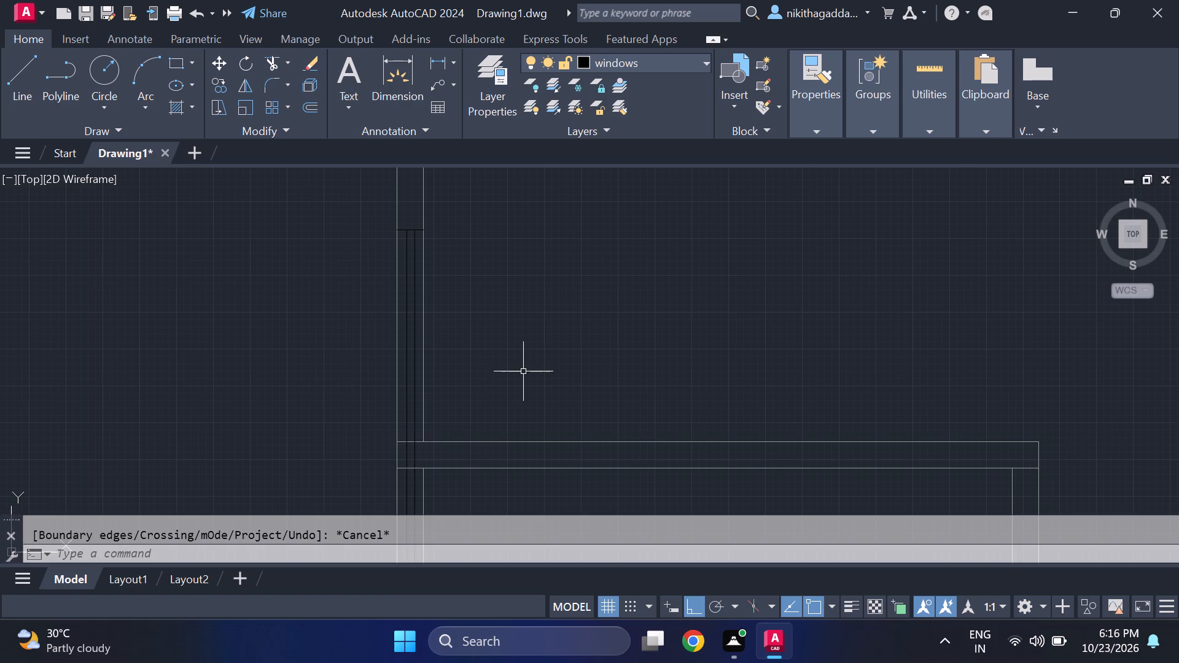
Trim away the portions of the glazing lines that cross the small southwest room's north wall.
text(tr)
key(Return)
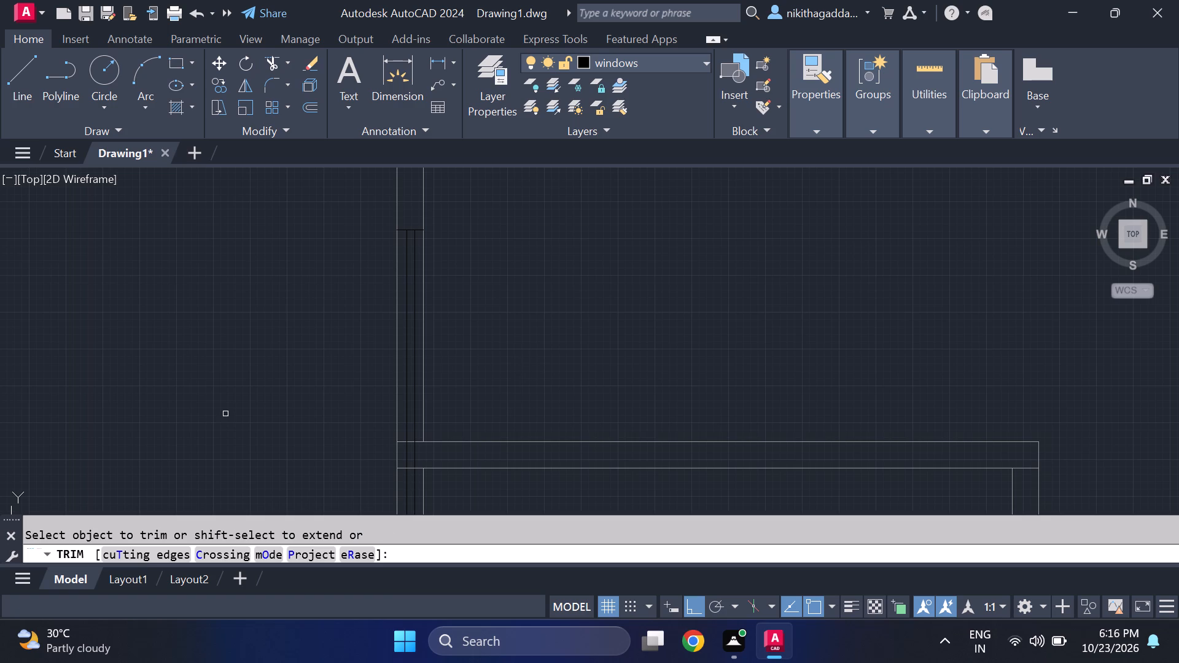
scroll(412, 456, up, 1)
drag(429, 456, 392, 456)
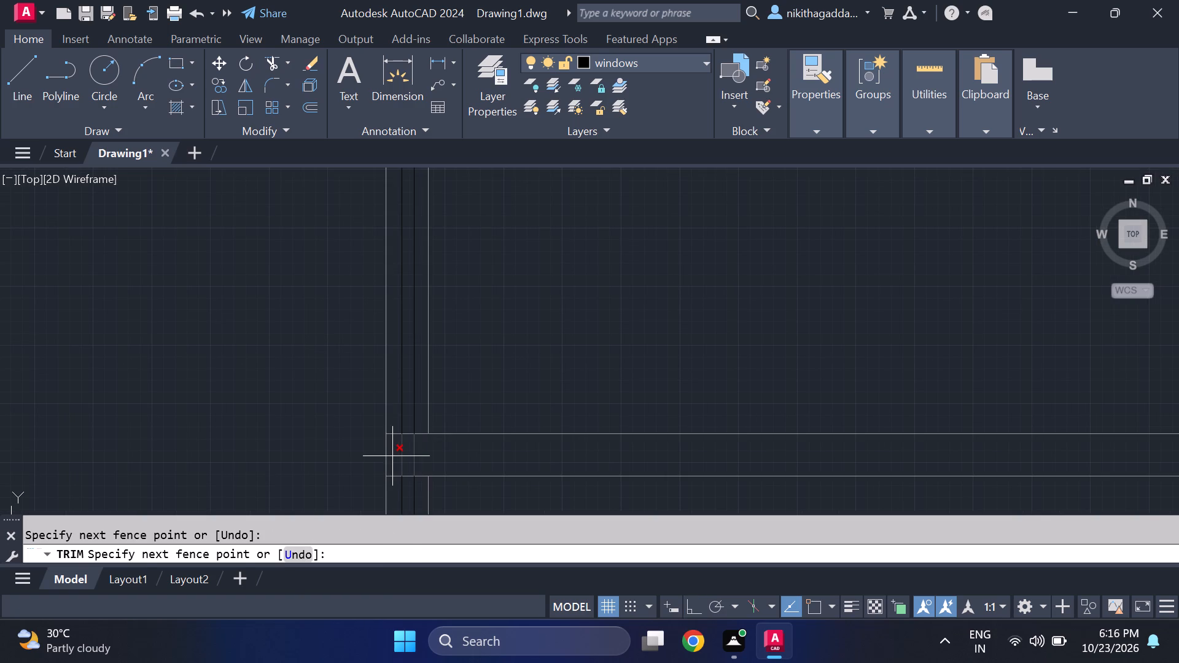
drag(392, 456, 391, 456)
scroll(426, 397, down, 4)
middle_drag(437, 363, 390, 425)
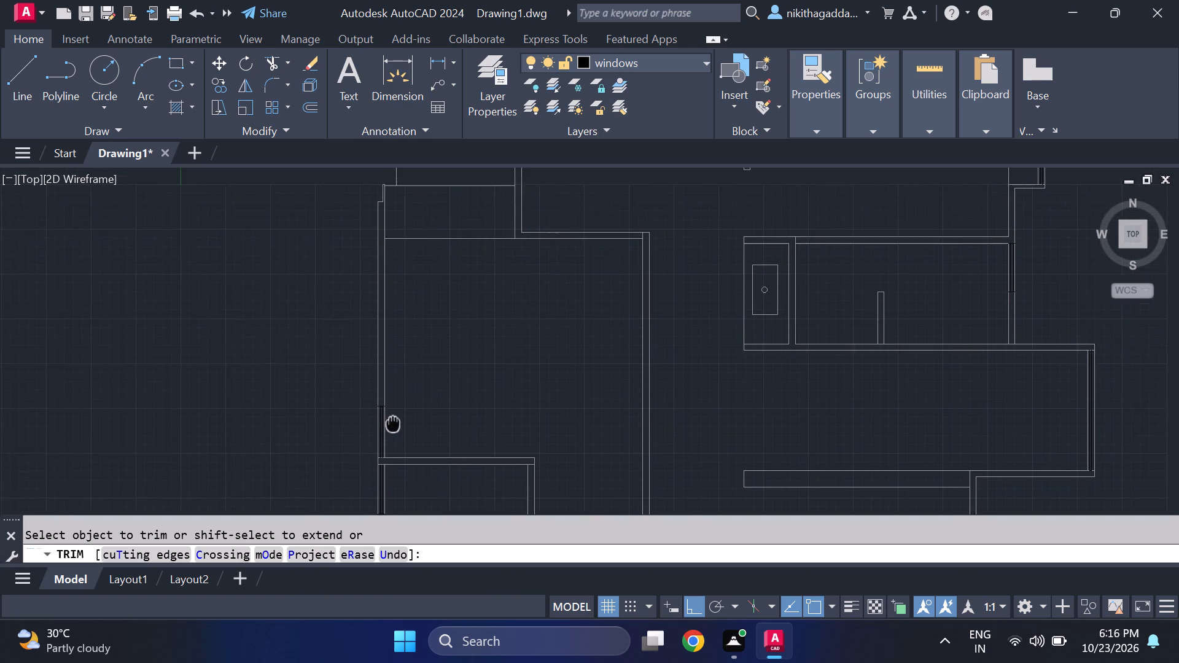
middle_drag(390, 425, 387, 428)
key(Escape)
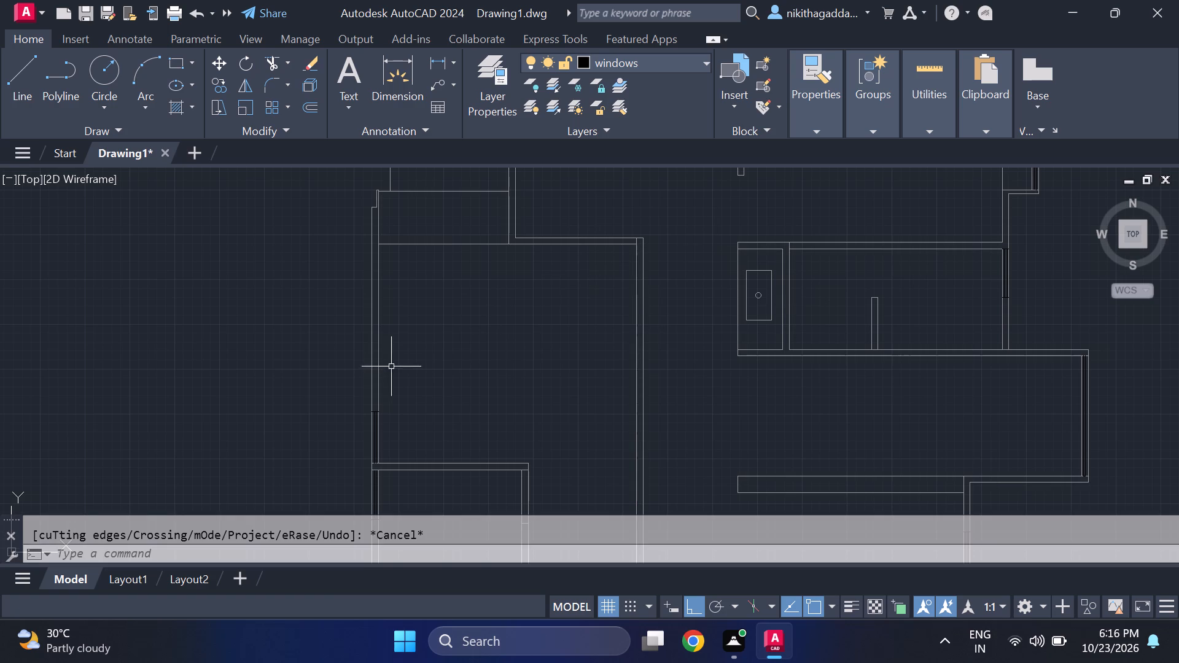
Make walls the current layer.
scroll(534, 314, up, 1)
middle_drag(535, 316, 553, 352)
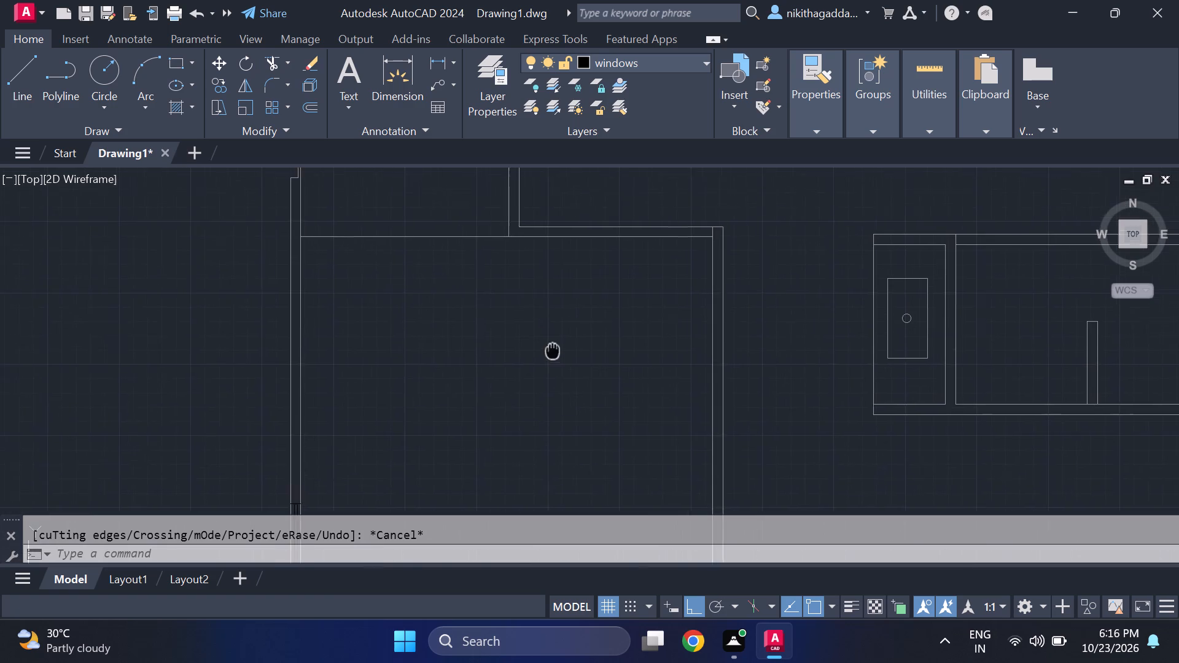
middle_drag(553, 352, 559, 370)
middle_drag(413, 291, 454, 411)
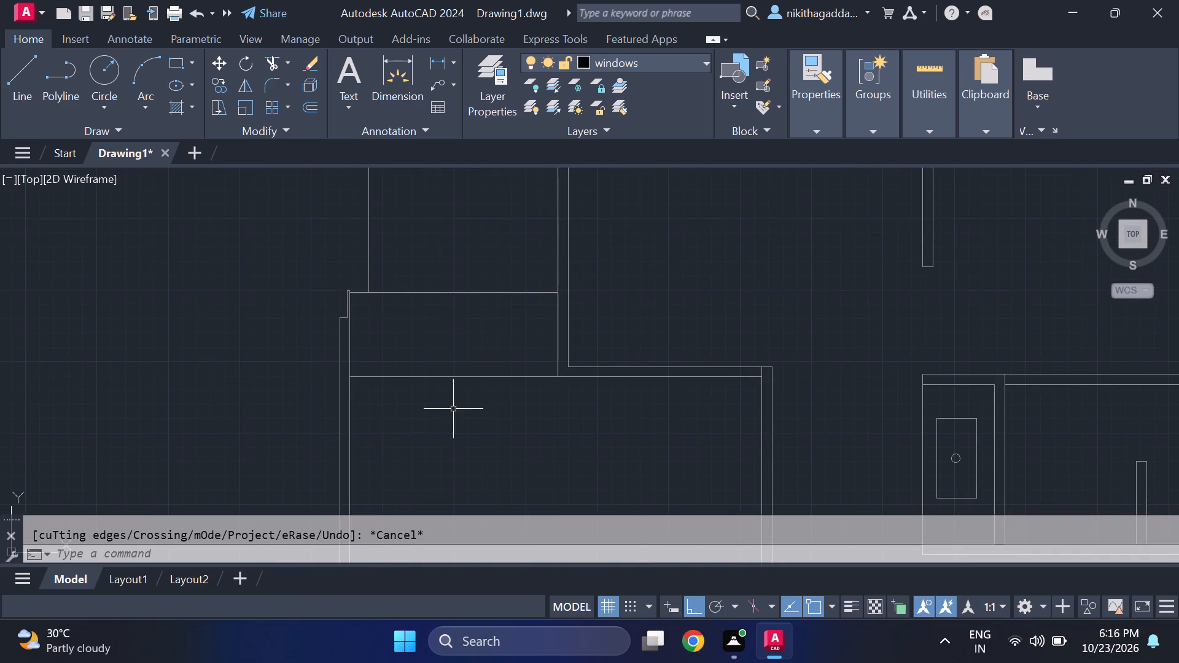
scroll(432, 343, down, 1)
middle_drag(430, 325, 470, 427)
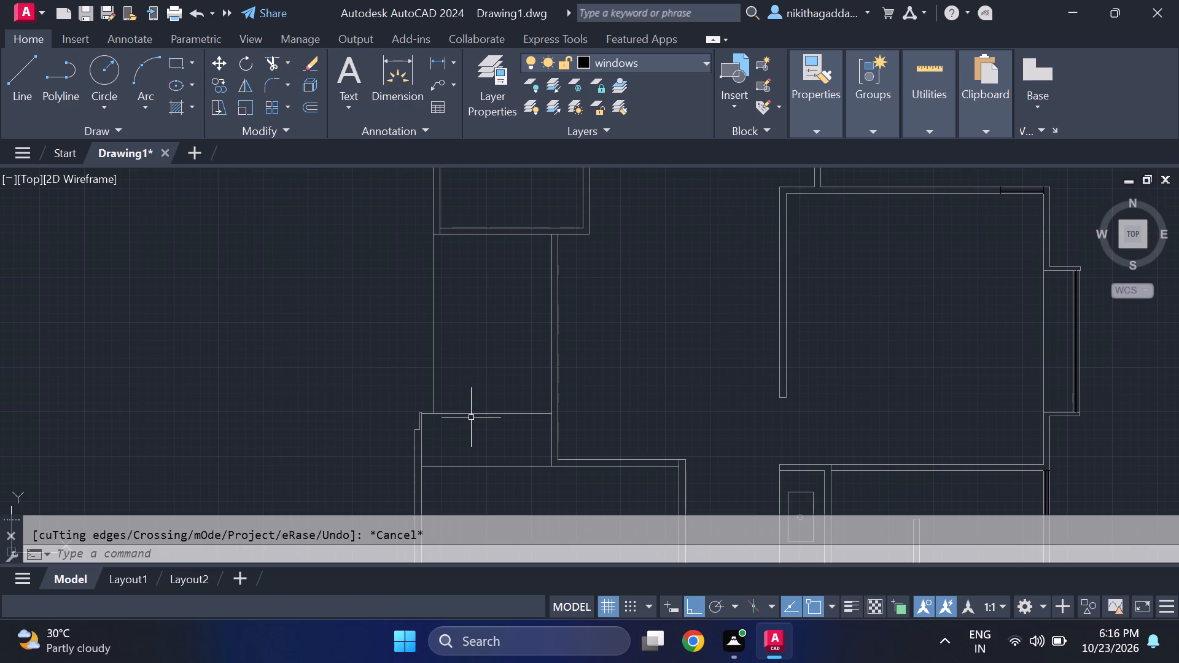
scroll(462, 416, up, 1)
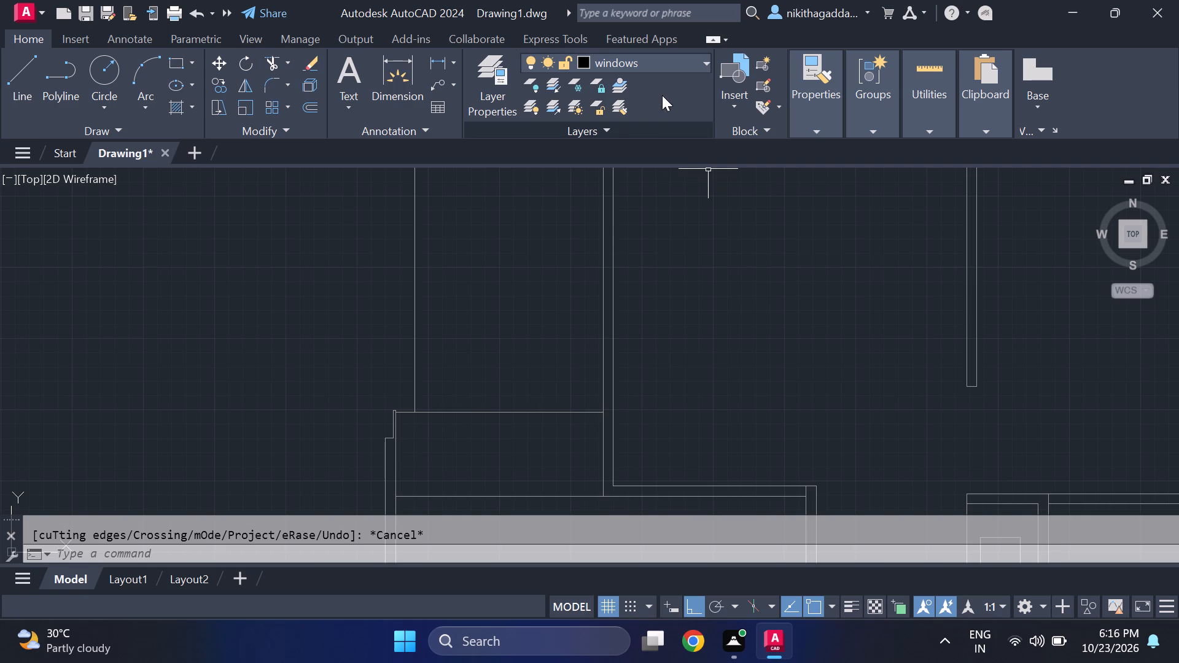
drag(683, 56, 677, 48)
click(671, 67)
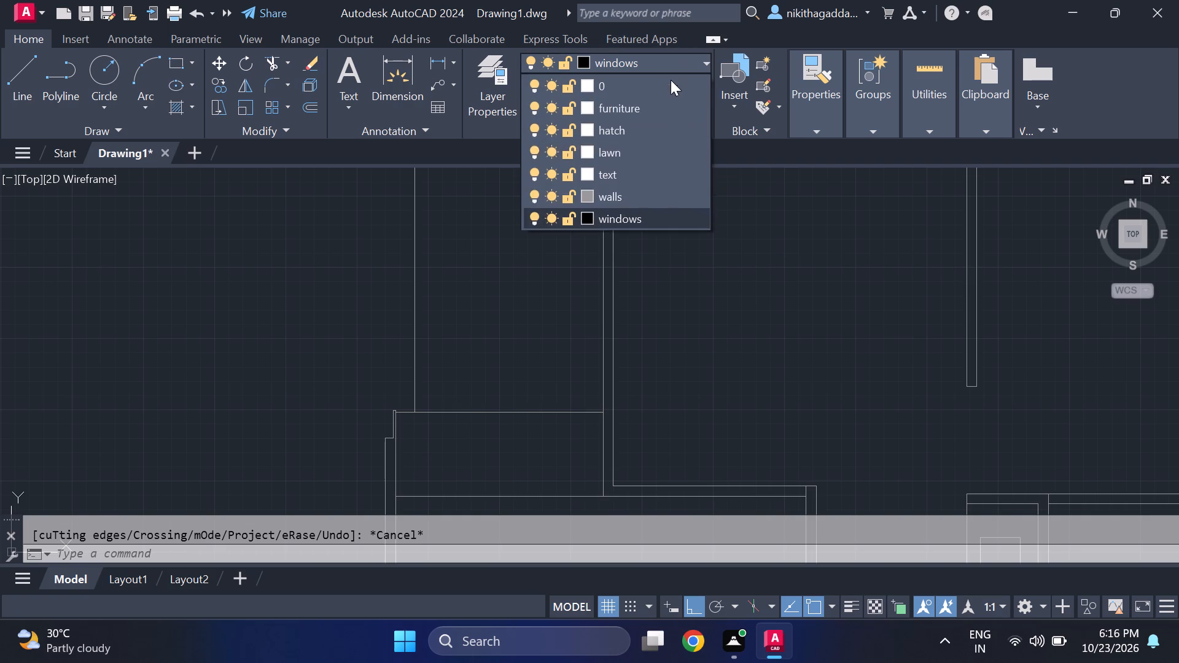
click(649, 196)
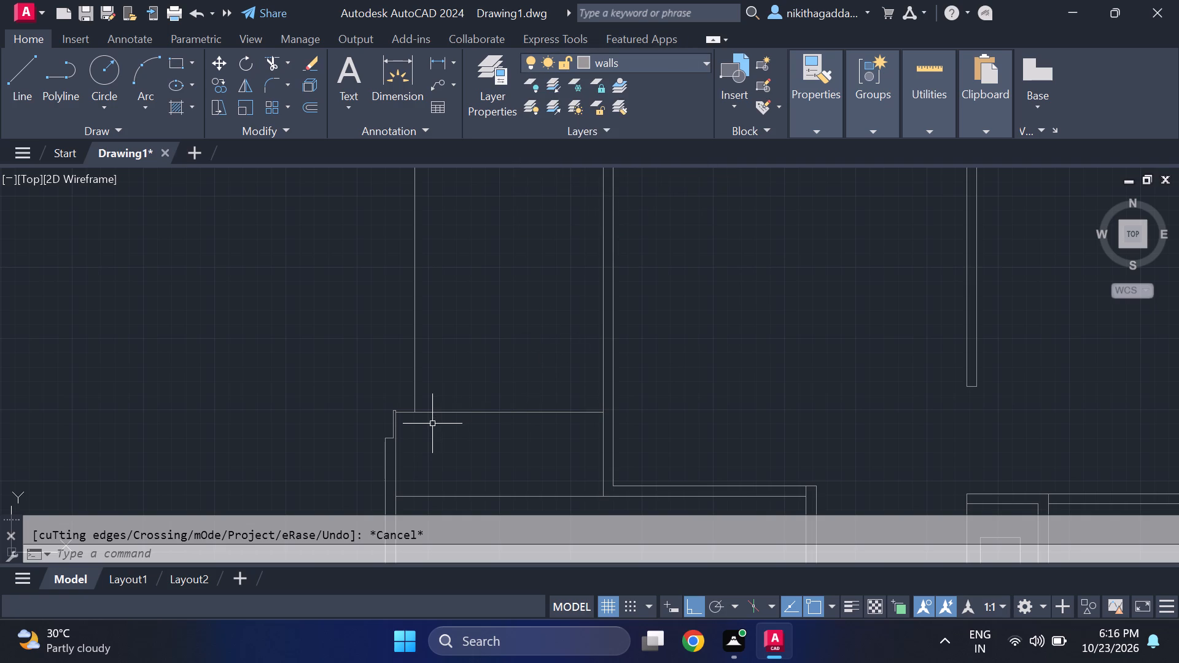
Offset the horizontal wall line at the south end of the narrow west room 4.5" to the south.
scroll(432, 424, up, 2)
scroll(465, 388, down, 3)
middle_drag(458, 431, 455, 428)
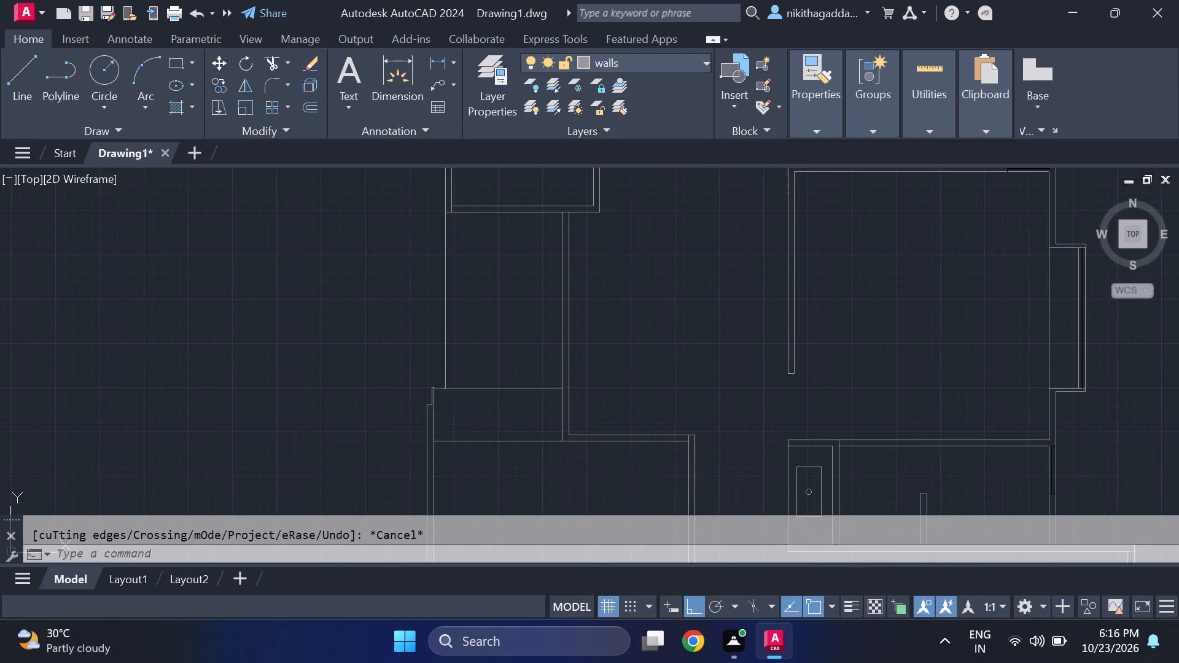
middle_drag(455, 428, 433, 411)
scroll(457, 378, down, 3)
scroll(457, 378, up, 2)
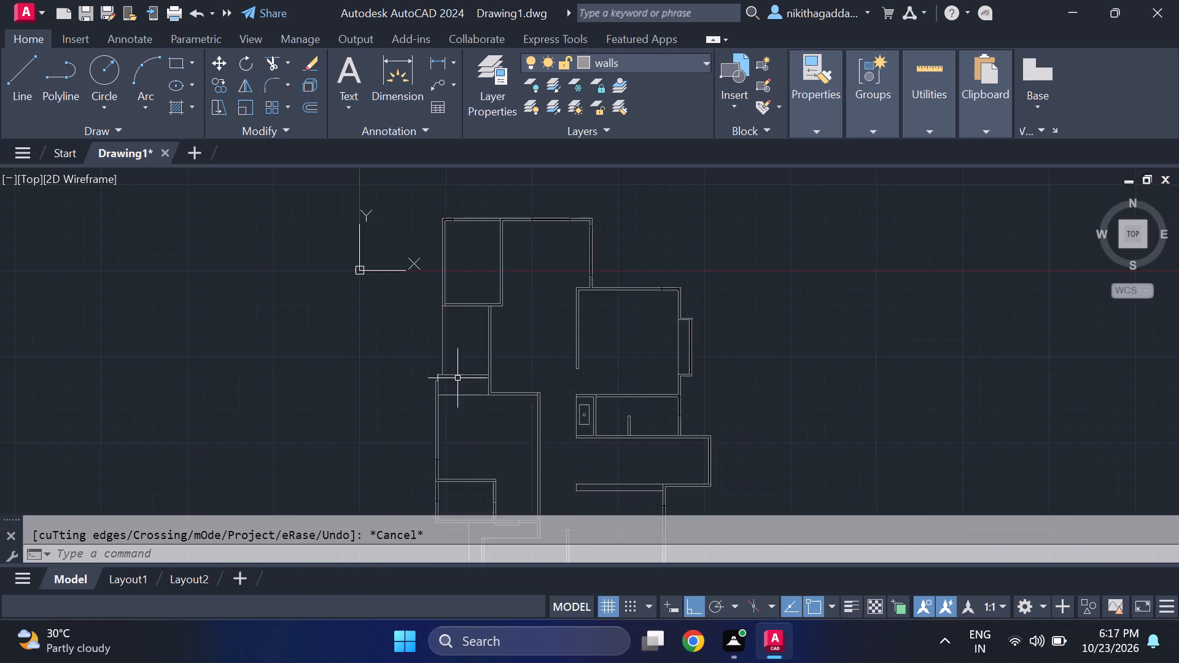
scroll(457, 378, up, 4)
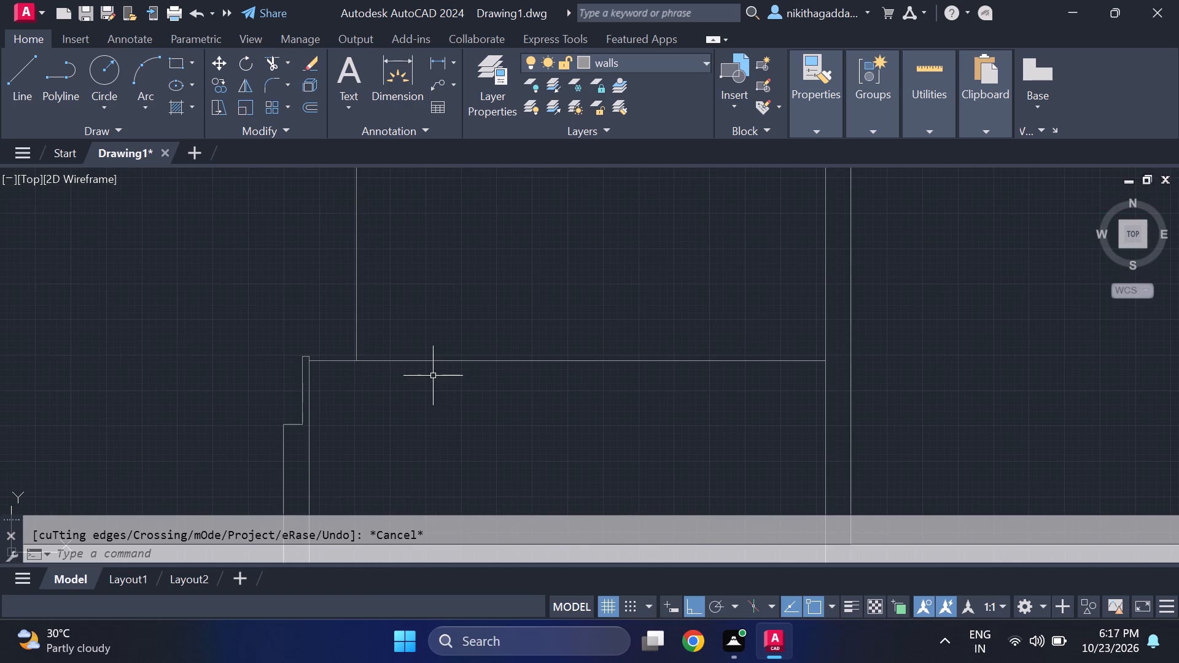
text(of)
key(Return)
text(4.5")
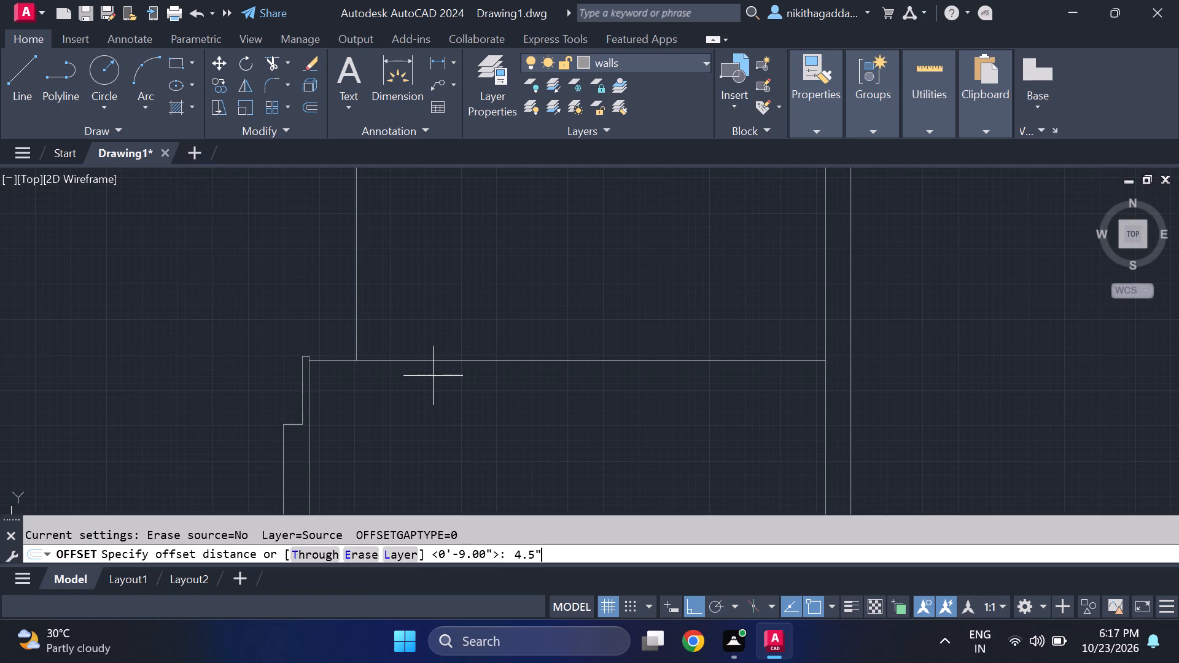
key(Return)
click(484, 360)
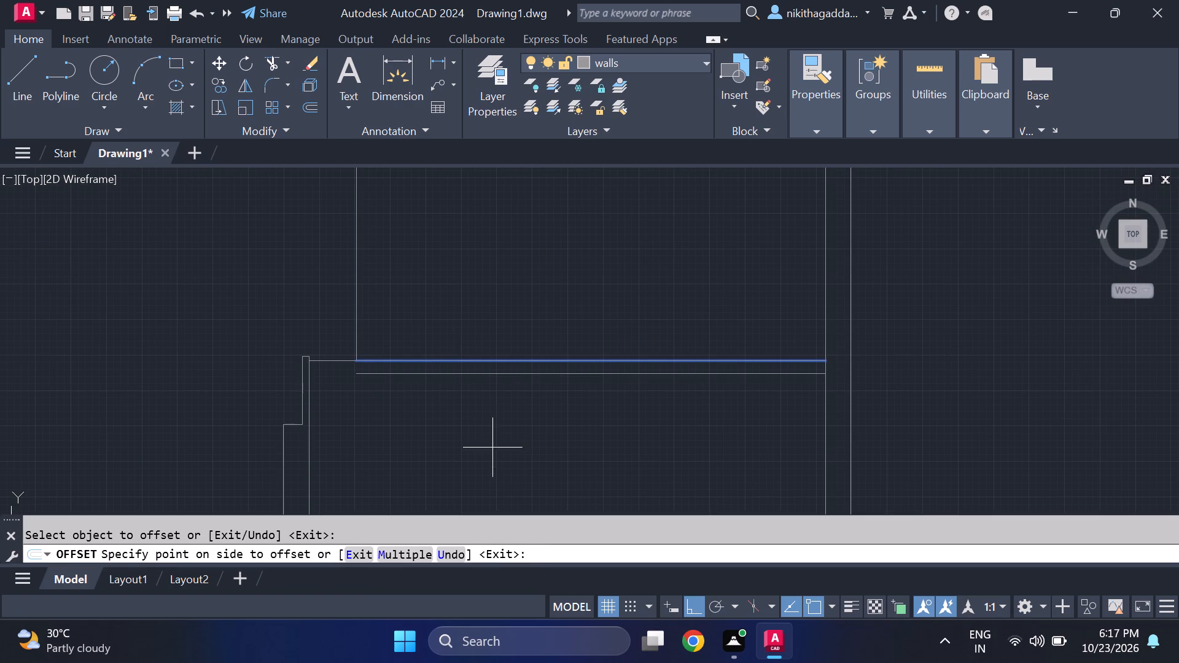
click(496, 440)
key(Escape)
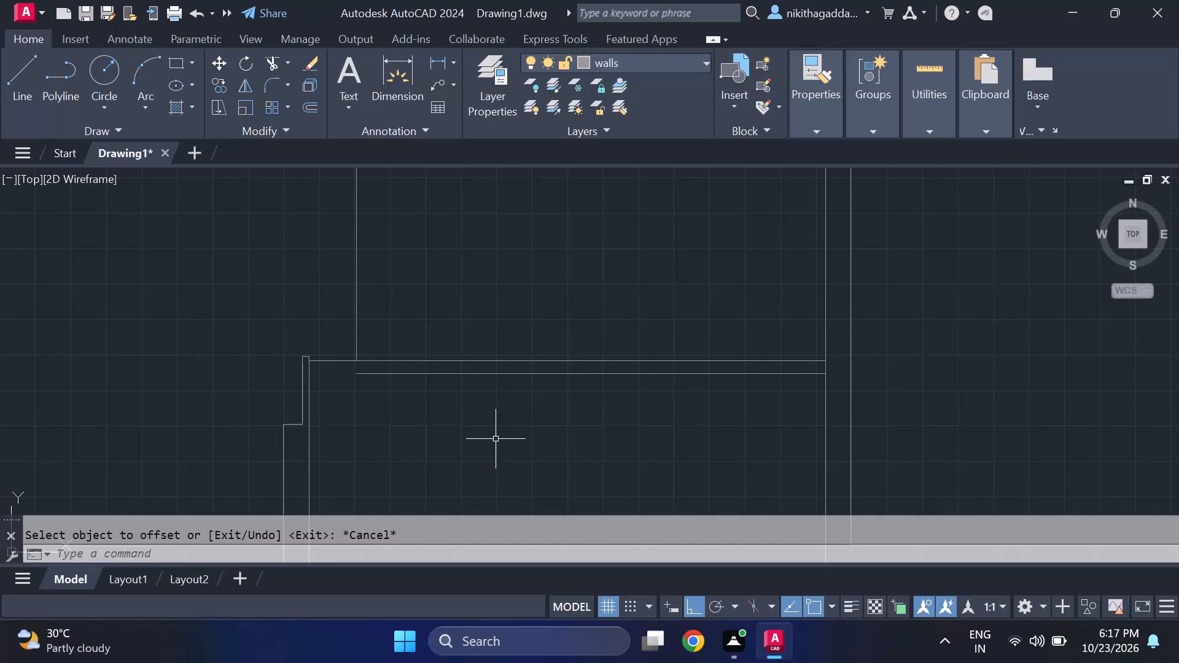
Extend the new offset wall line at the narrow west room's south end west to the outer wall line.
key(e)
text(x\)
key(Return)
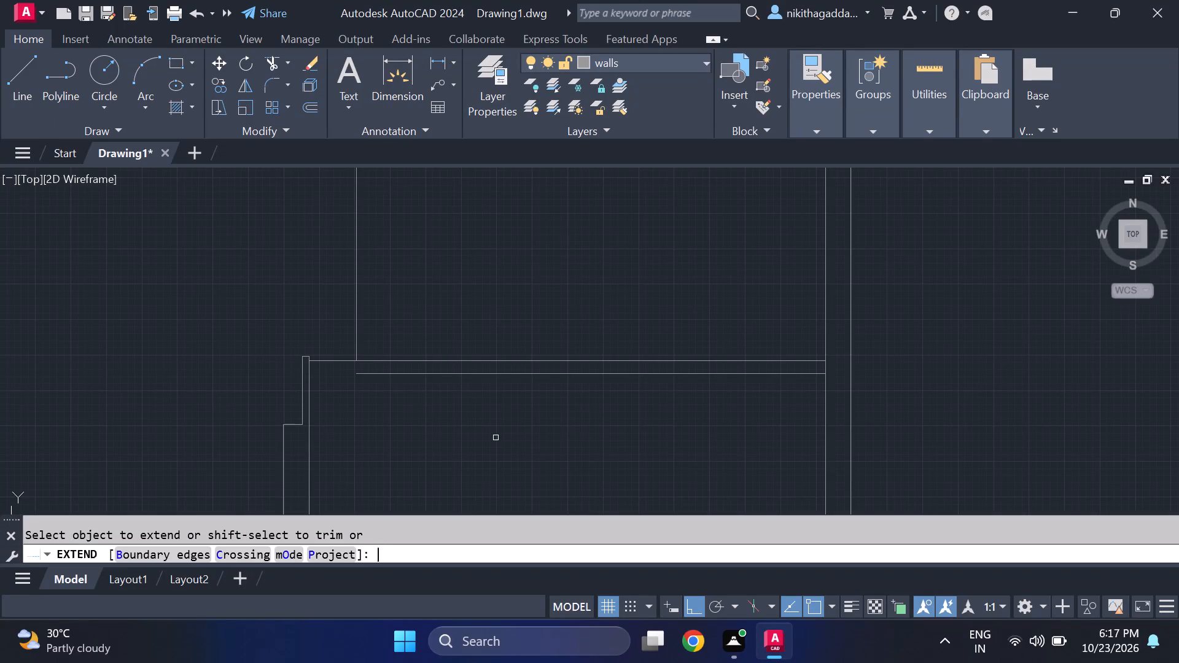
click(368, 374)
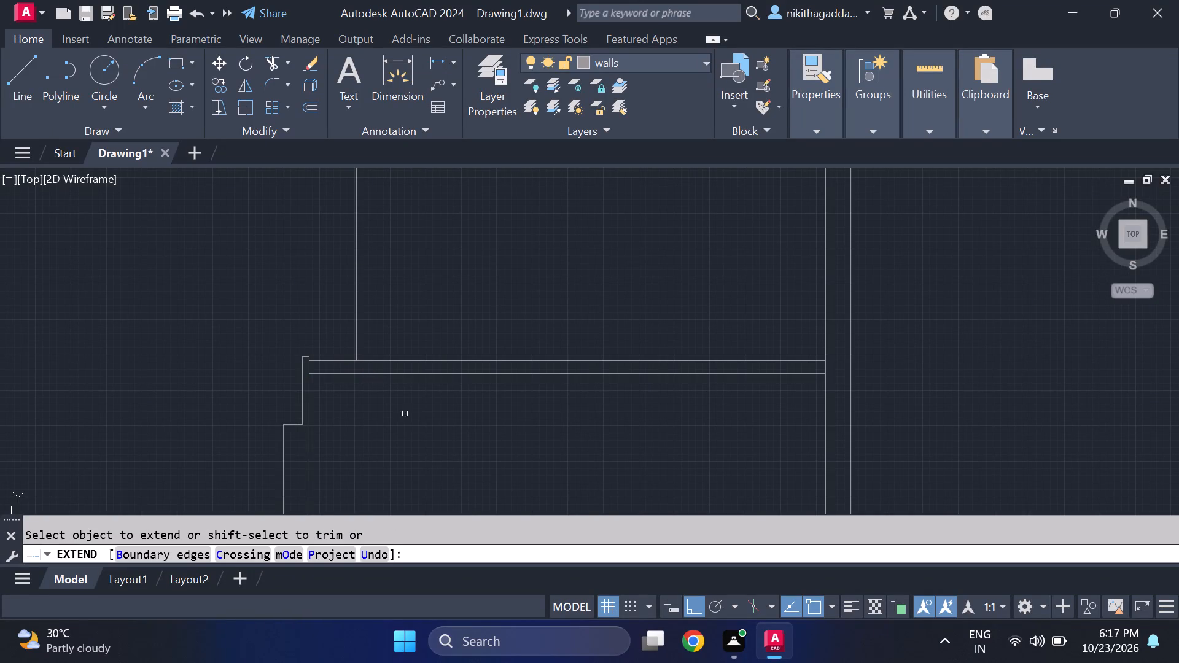
key(Escape)
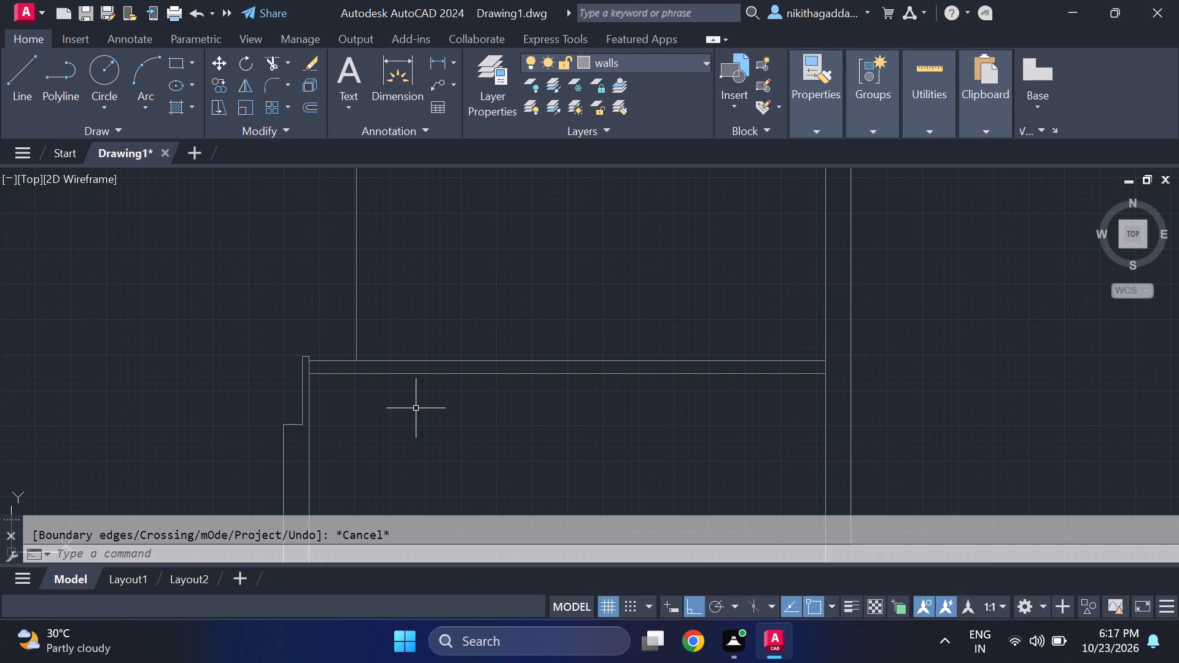
Make windows the current layer.
scroll(342, 385, down, 3)
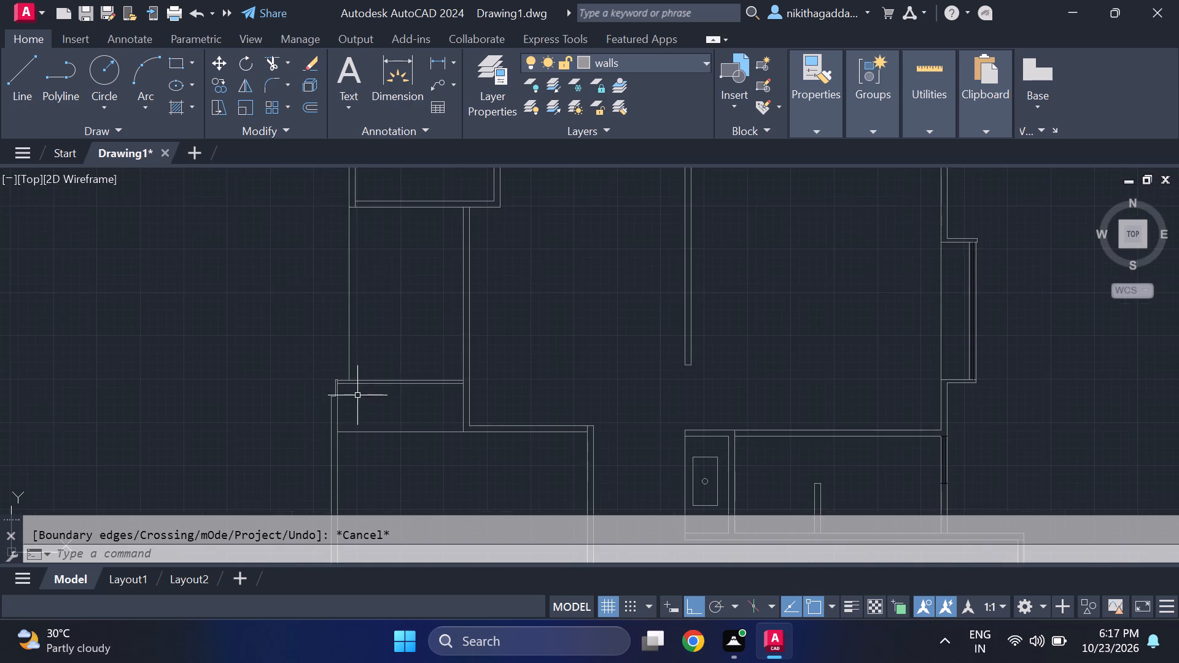
scroll(358, 394, up, 3)
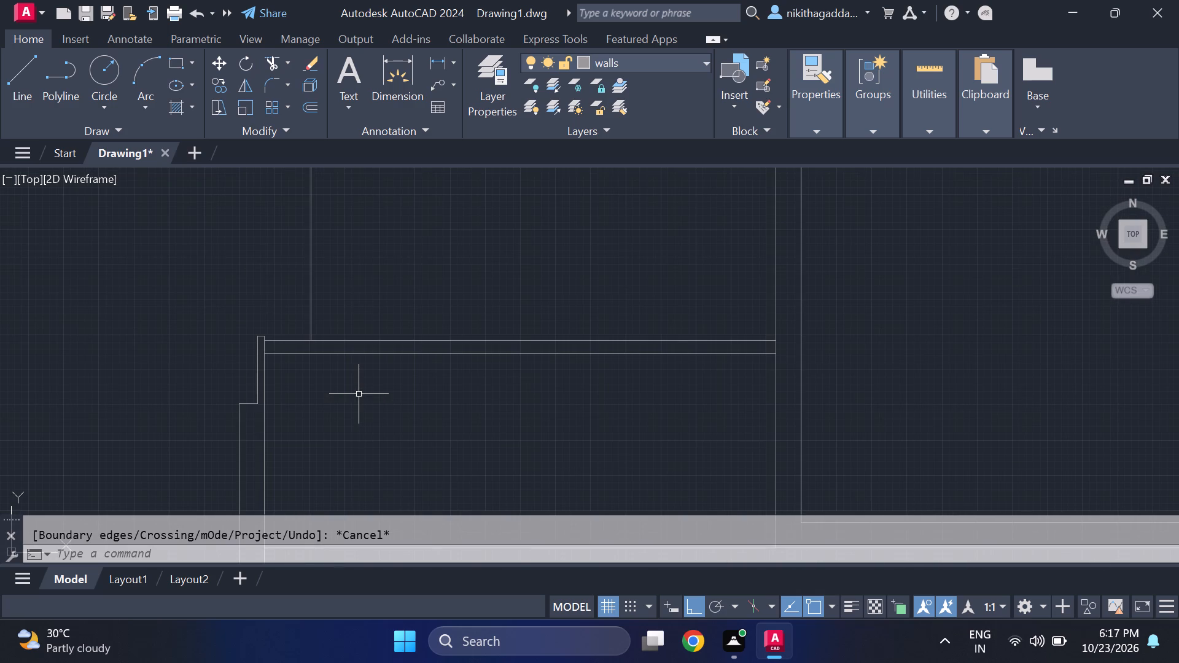
click(666, 66)
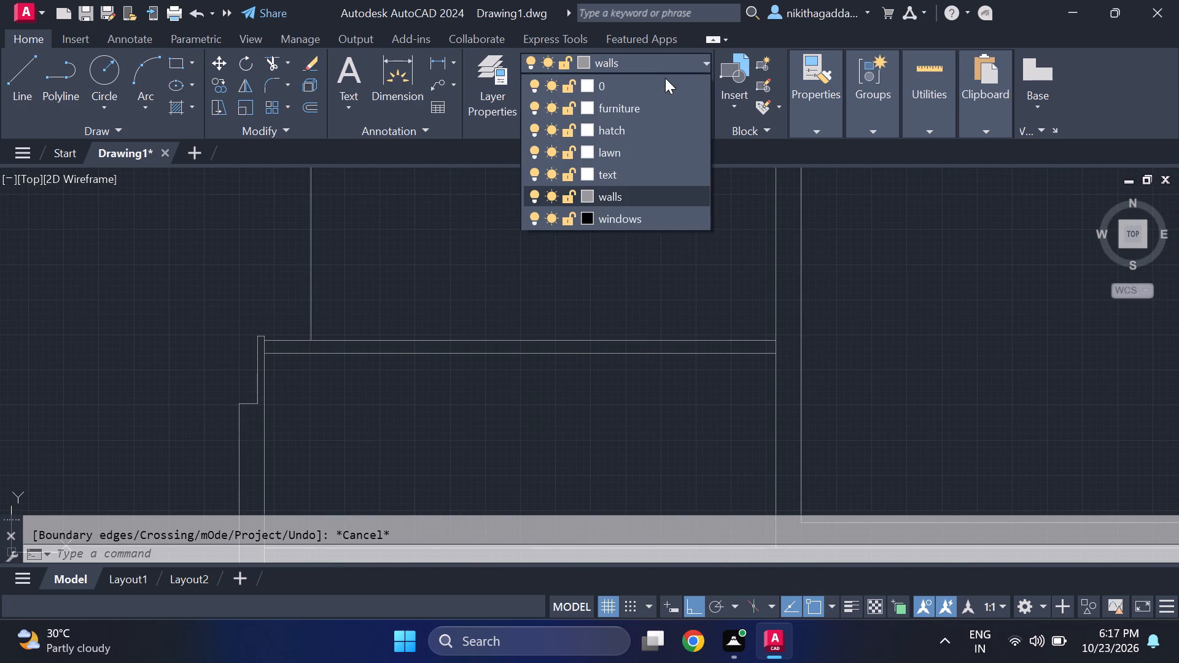
click(618, 217)
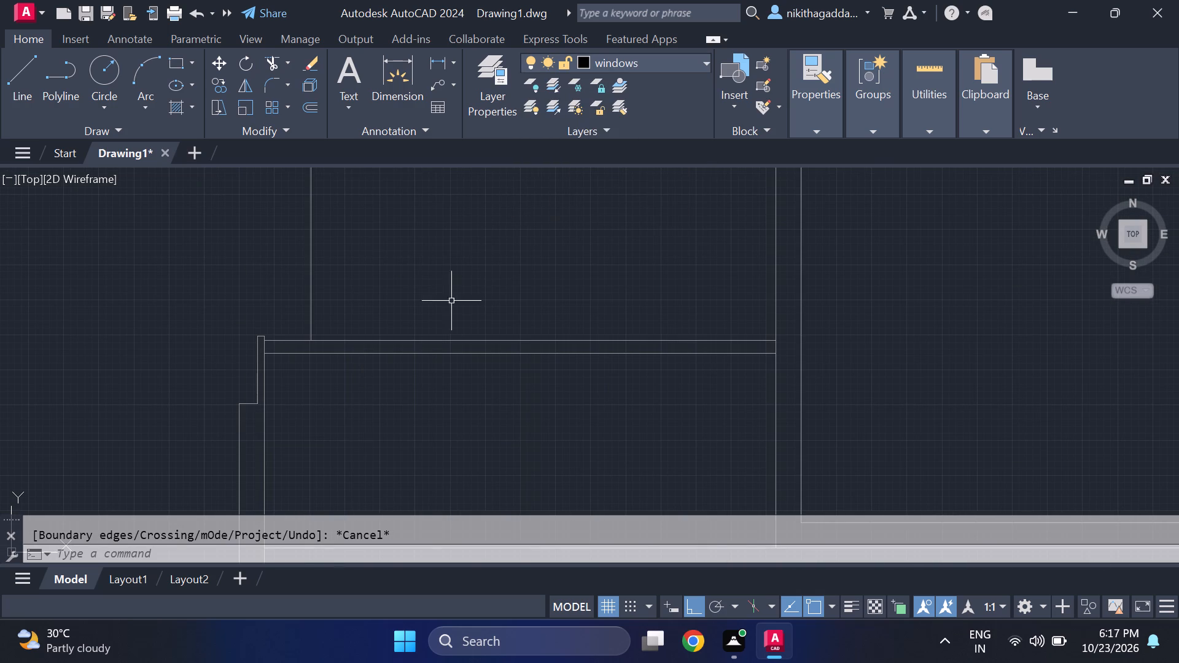
Draw the window's west end line between the two horizontal wall lines south of the narrow west room.
key(l)
key(Return)
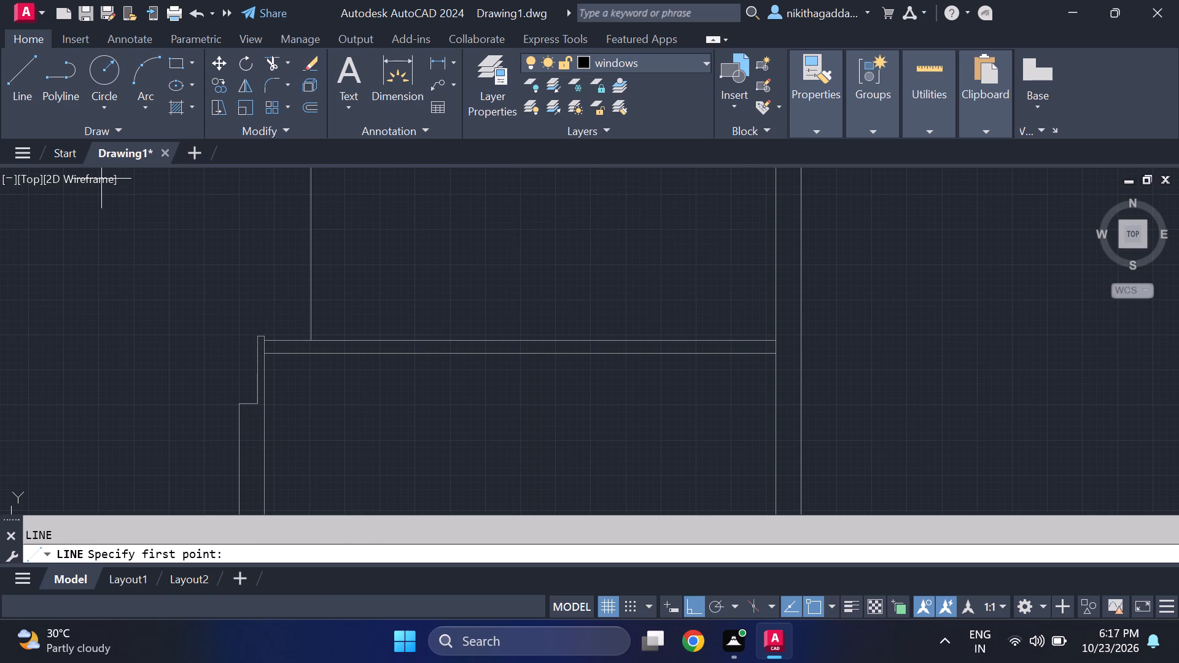
scroll(154, 308, up, 3)
scroll(353, 395, down, 2)
scroll(438, 438, up, 2)
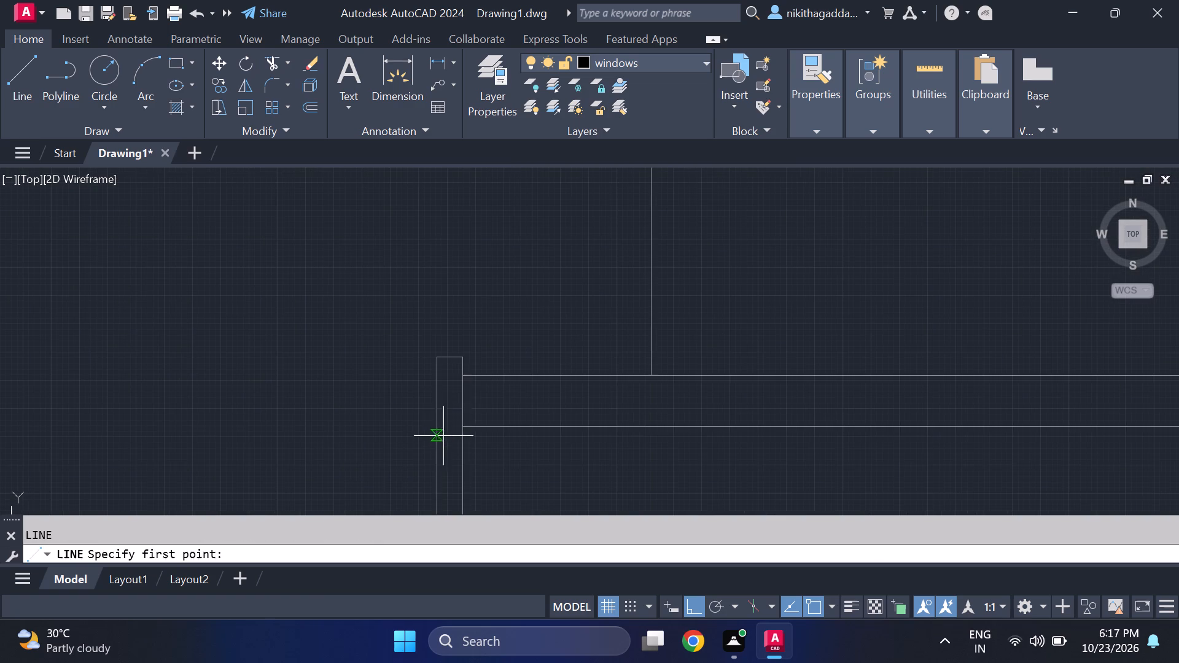
click(461, 382)
click(464, 424)
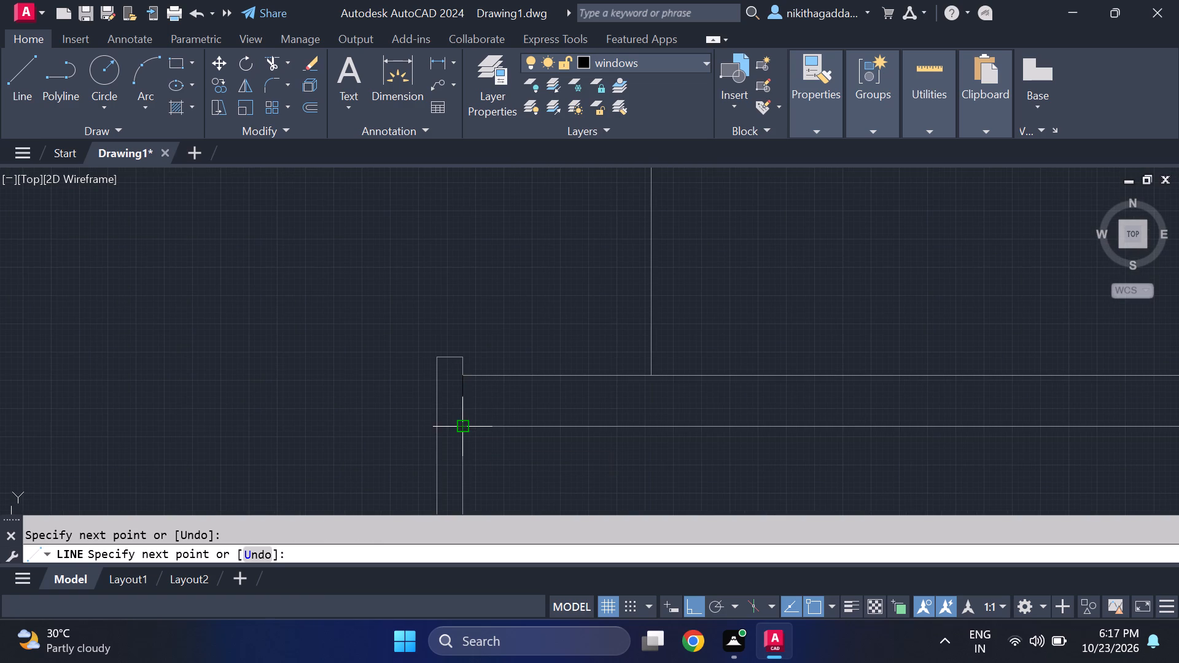
Draw the northern glazing line between the two horizontal wall lines, from the west end line to the east wall.
scroll(464, 401, up, 2)
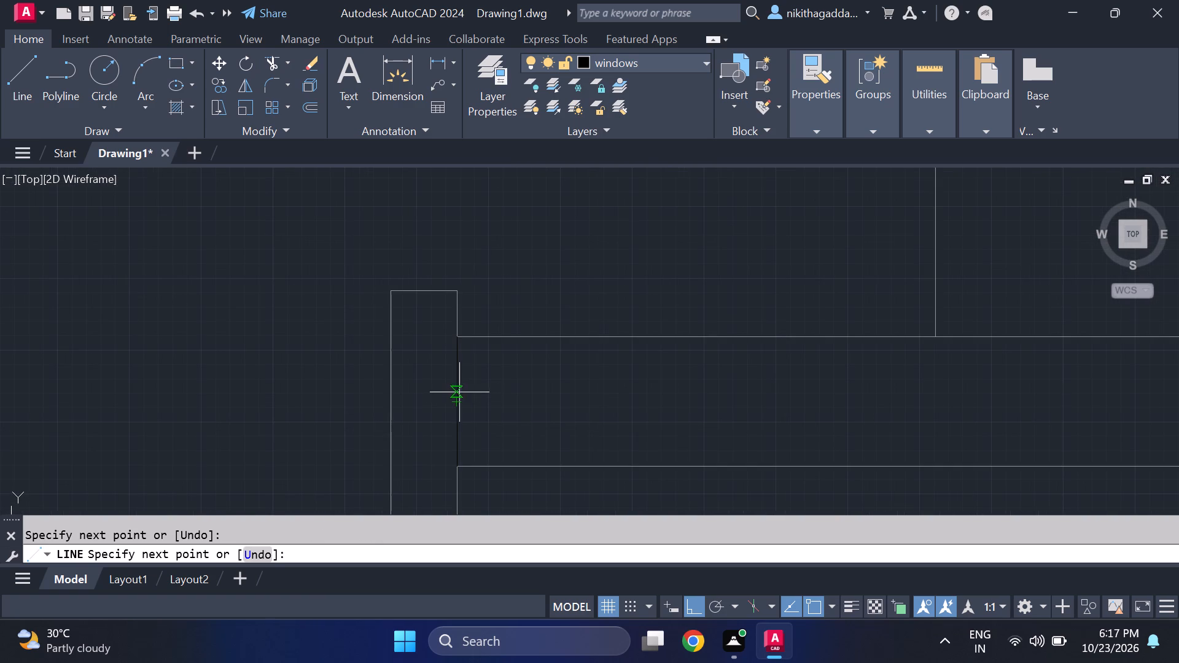
click(459, 377)
scroll(668, 409, down, 4)
middle_drag(760, 440, 582, 427)
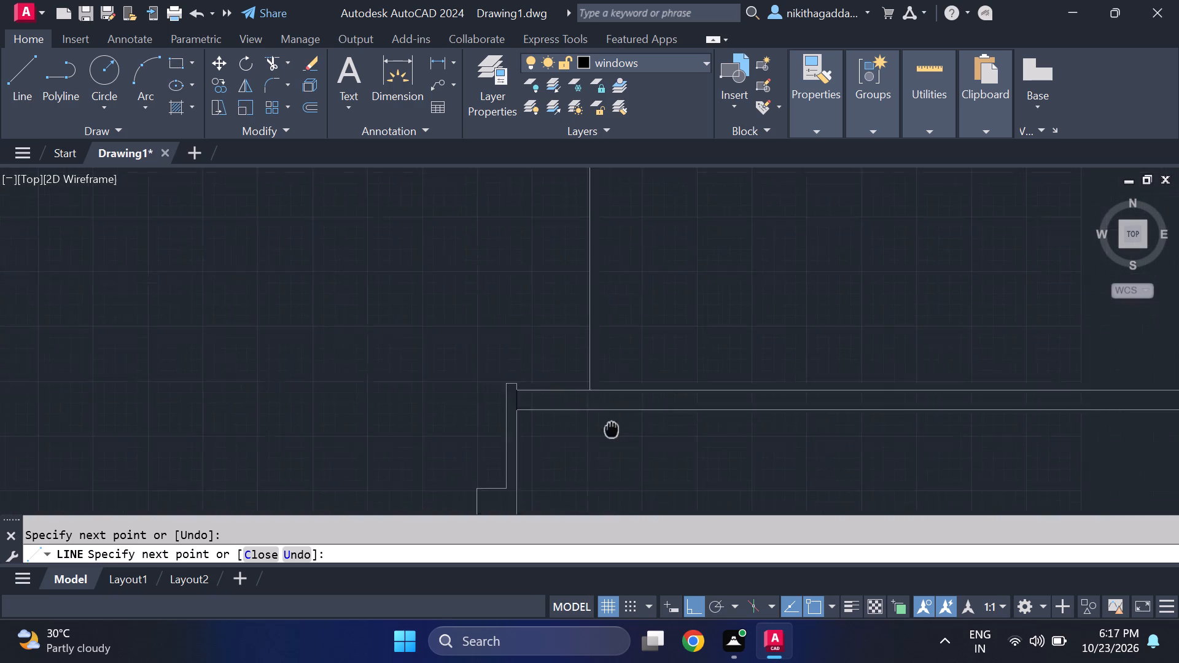
middle_drag(582, 427, 30, 350)
scroll(720, 322, up, 3)
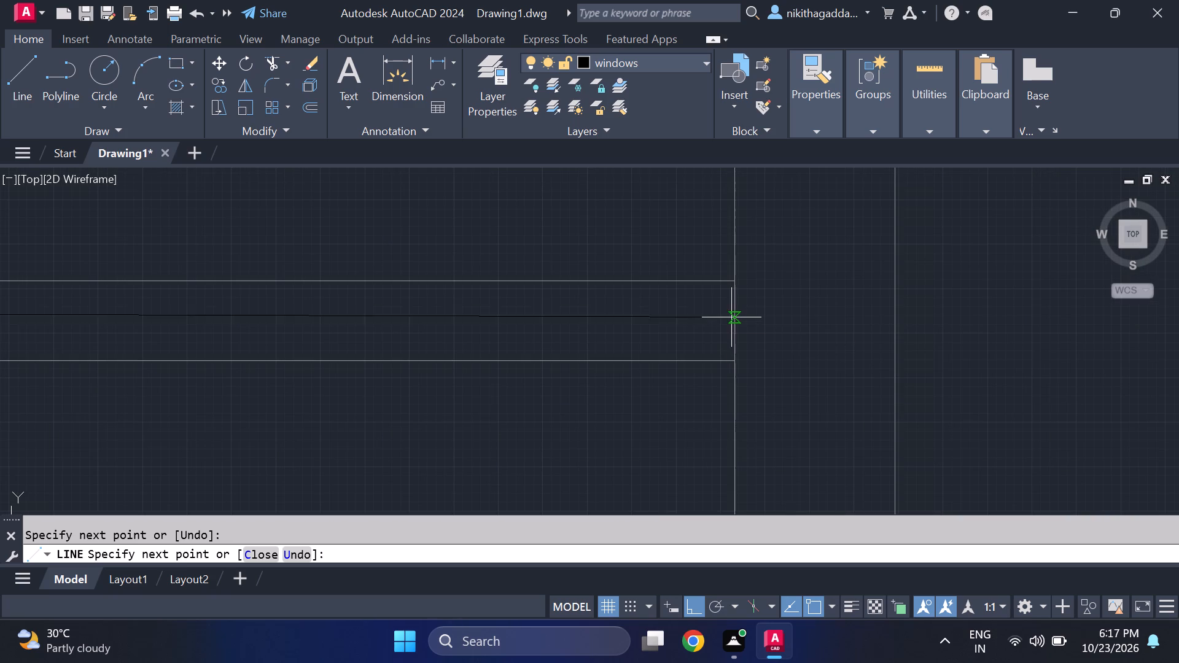
click(731, 311)
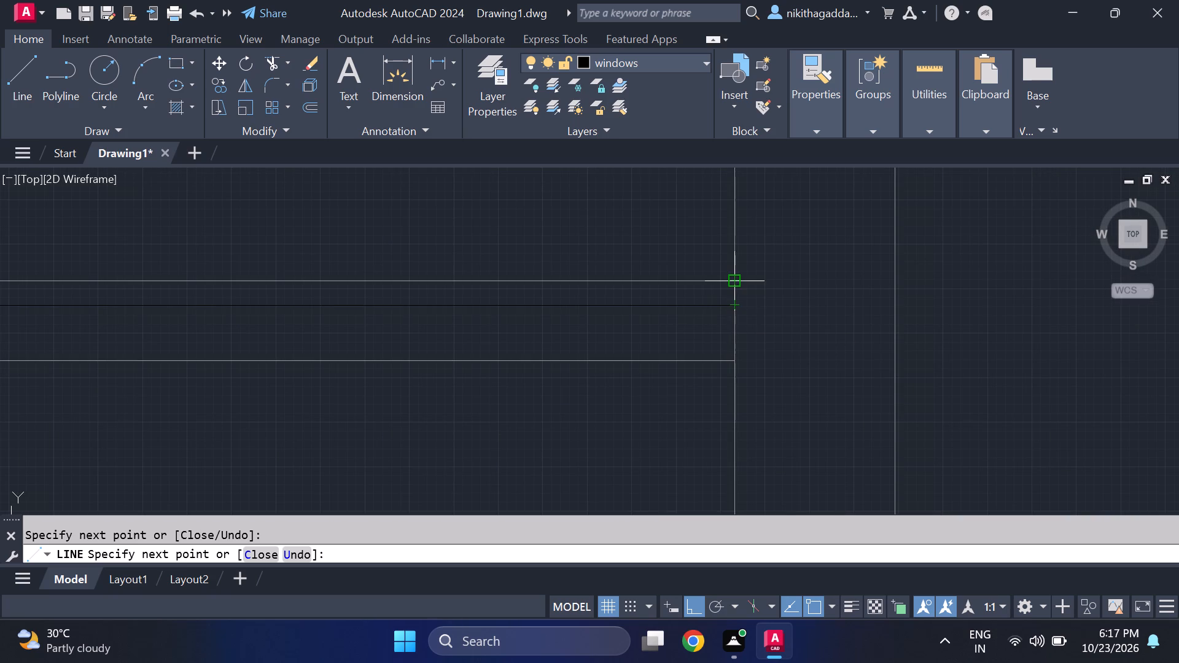
Draw the window's east end line between the two horizontal wall lines.
click(735, 285)
click(737, 361)
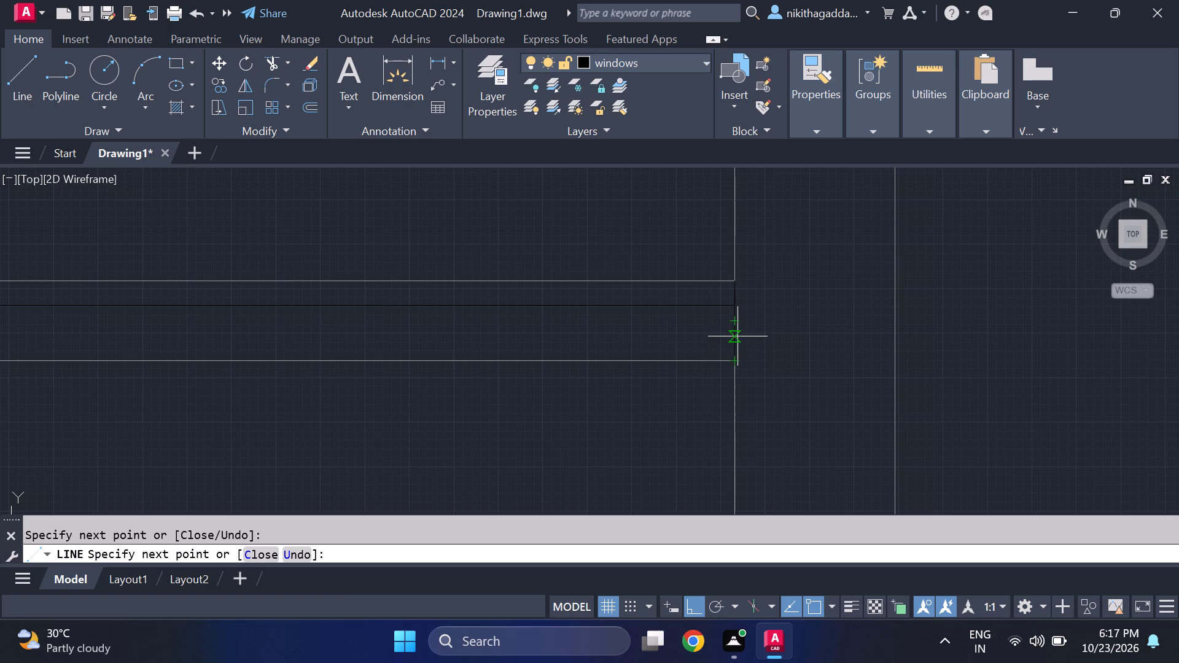
Draw the southern glazing line from the window's east end line back to its west end line.
click(737, 336)
scroll(354, 288, down, 4)
middle_drag(101, 299, 608, 414)
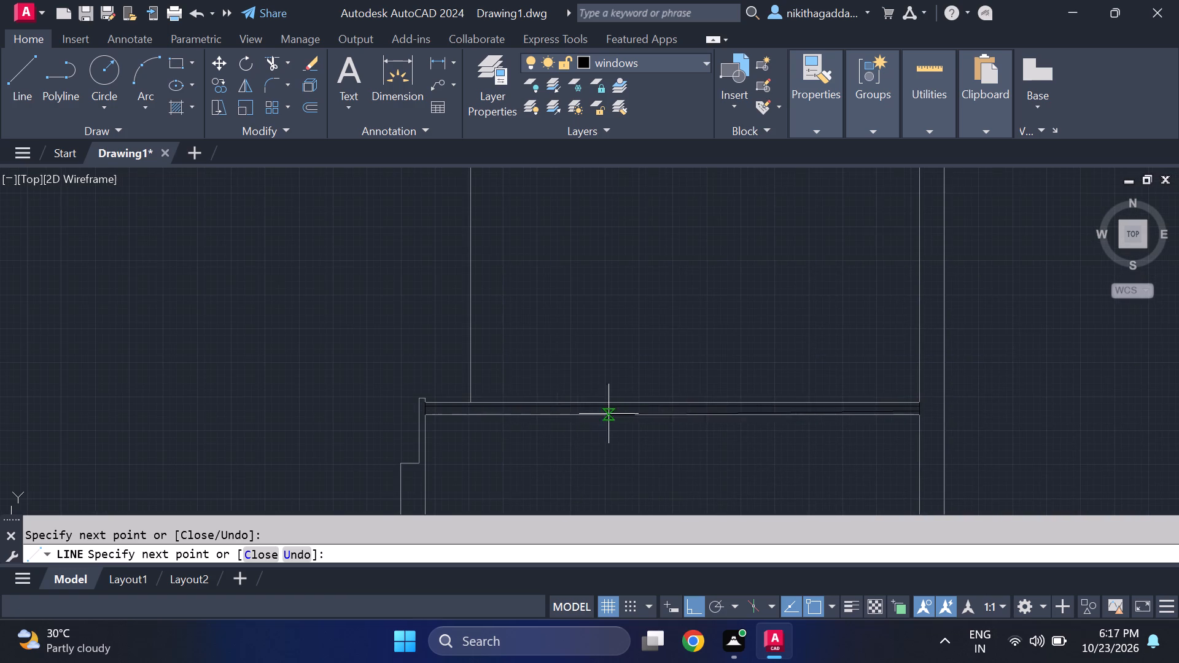
scroll(423, 404, up, 4)
click(428, 452)
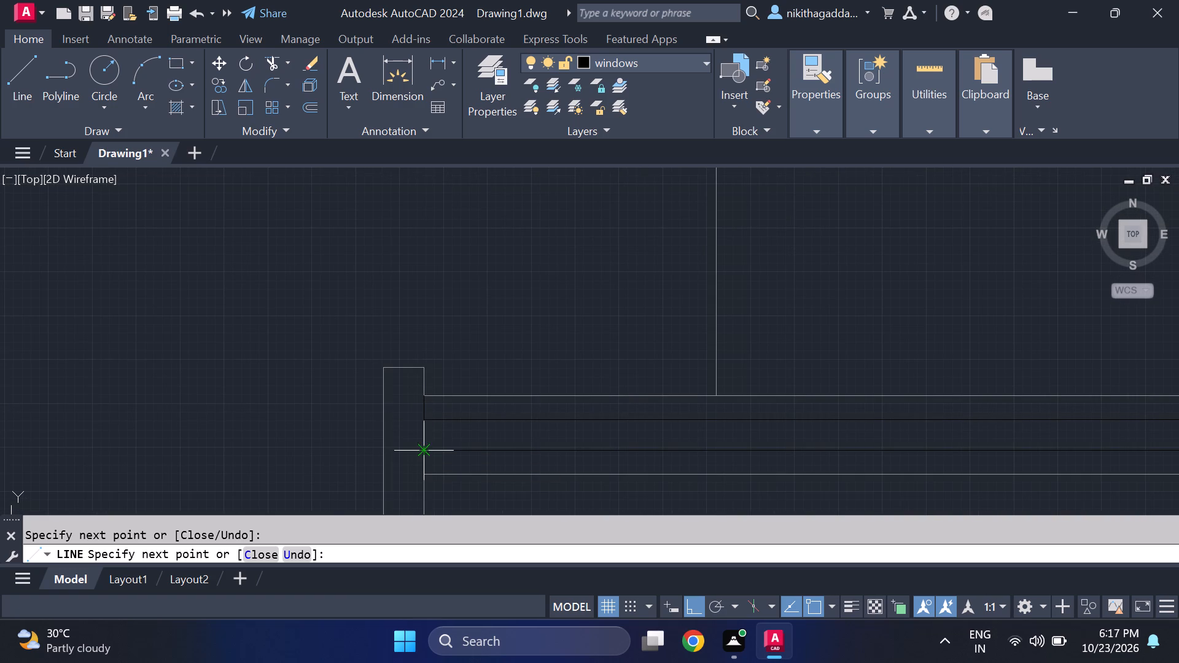
scroll(488, 349, down, 4)
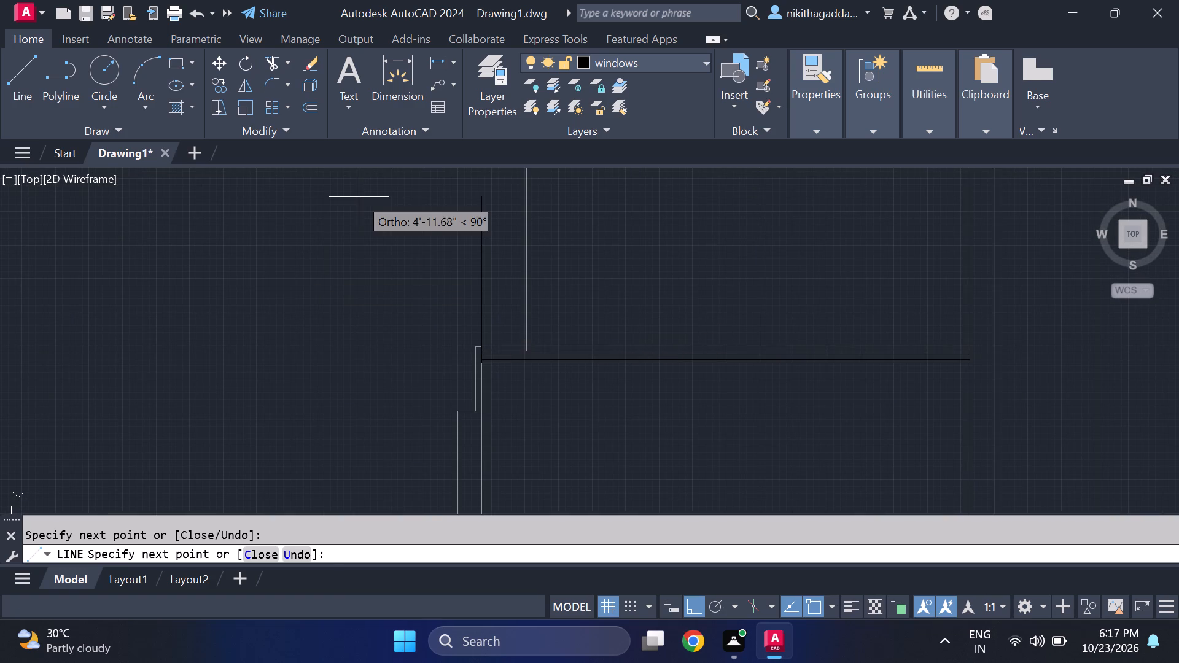
key(Return)
Draw a window end line across the narrow west room's east wall, level with the room's south edge.
key(Return)
scroll(669, 409, down, 5)
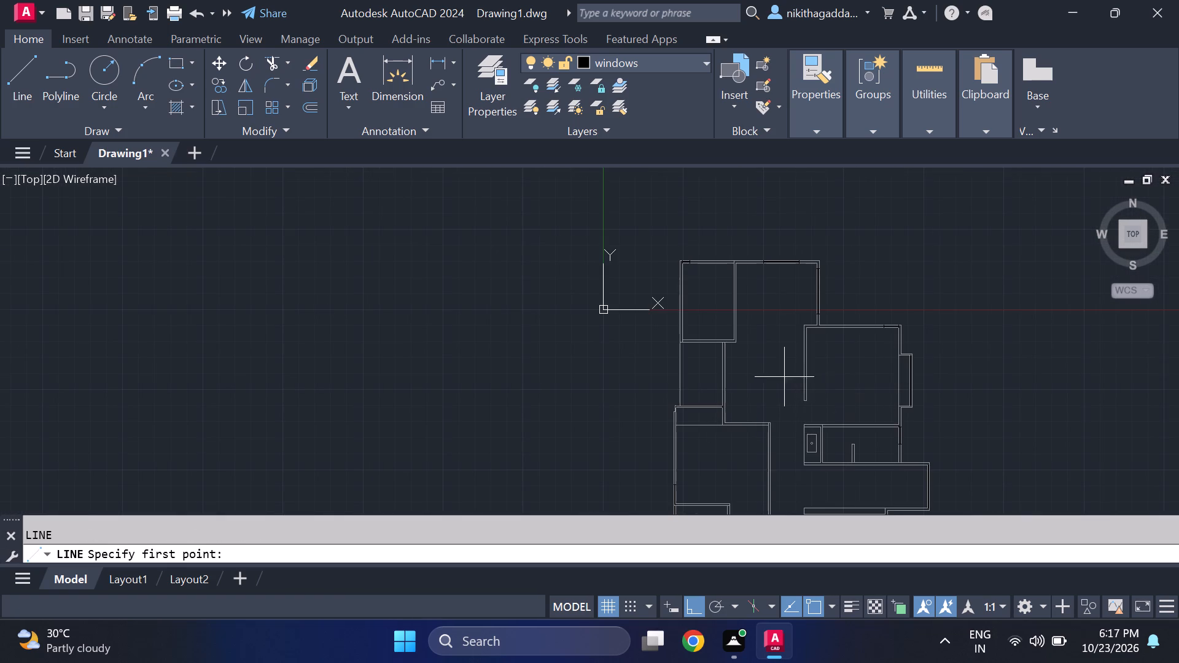
scroll(777, 381, up, 3)
middle_drag(745, 387, 735, 376)
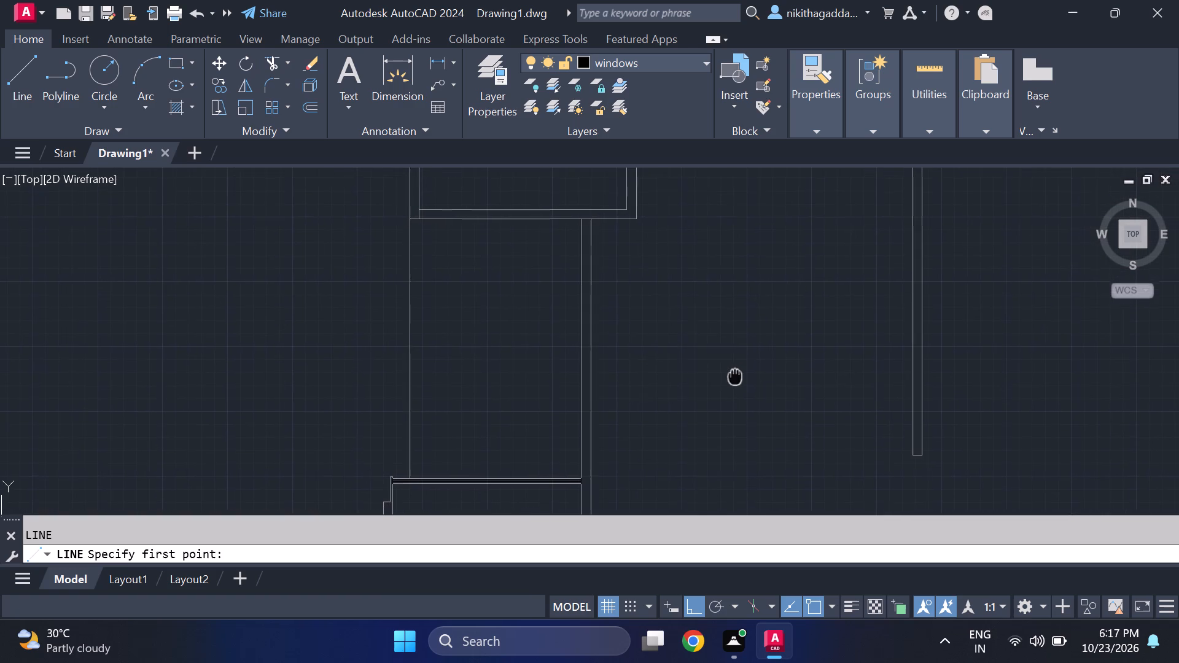
middle_drag(735, 376, 757, 407)
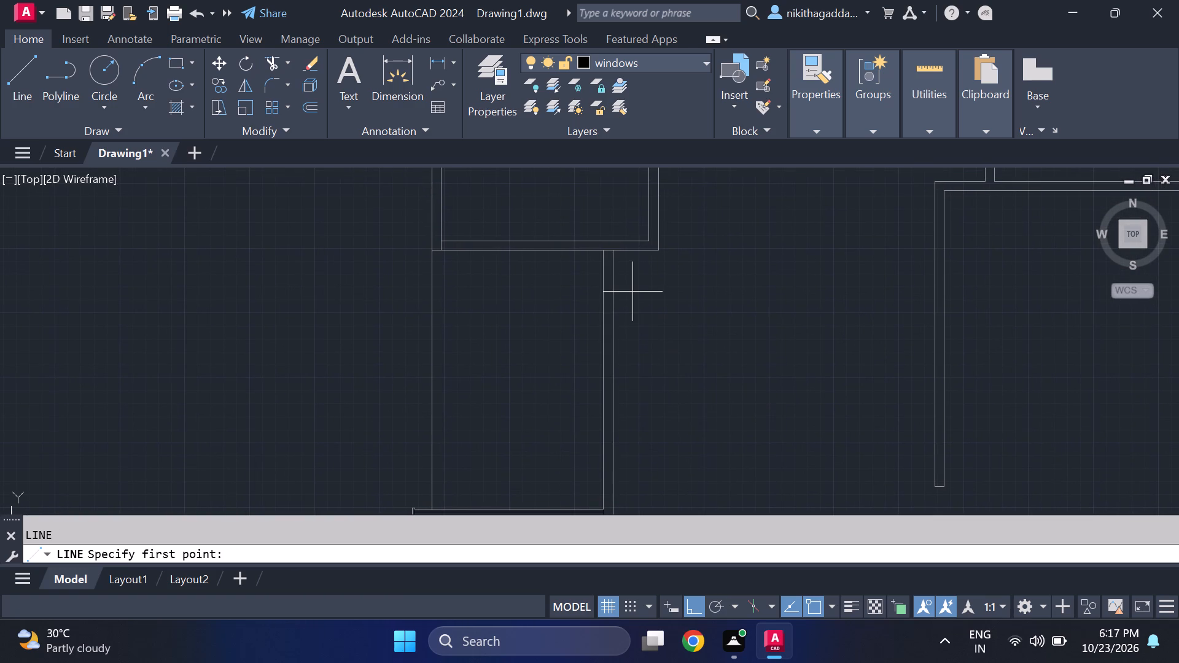
middle_drag(780, 445, 779, 351)
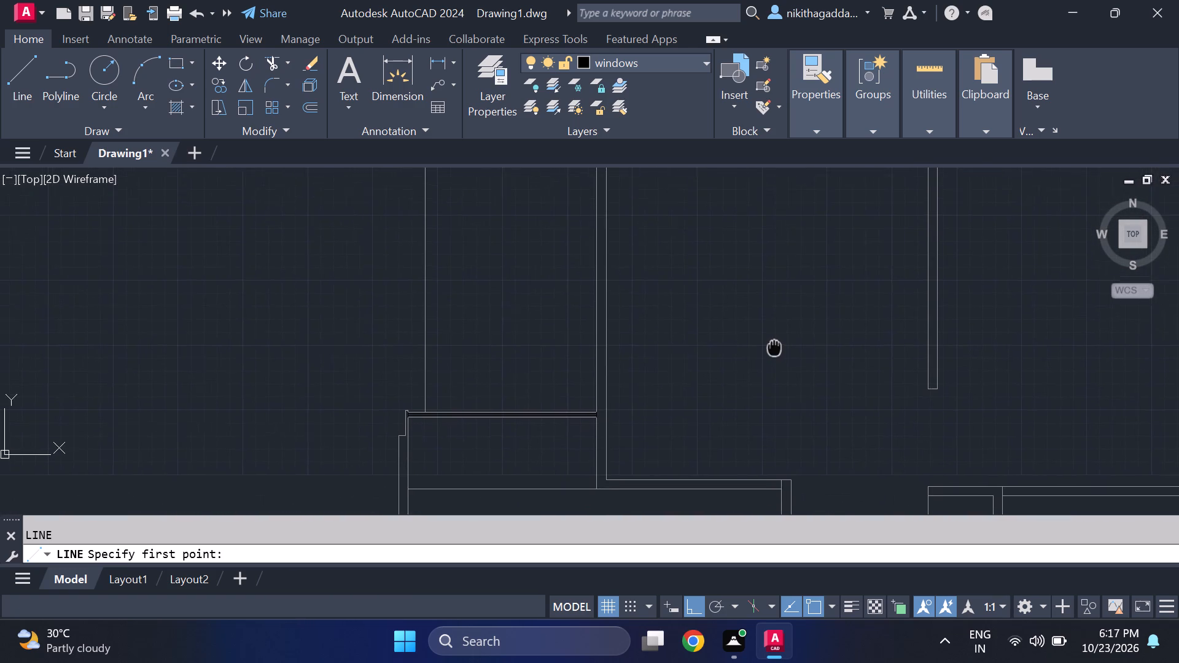
middle_drag(779, 351, 782, 352)
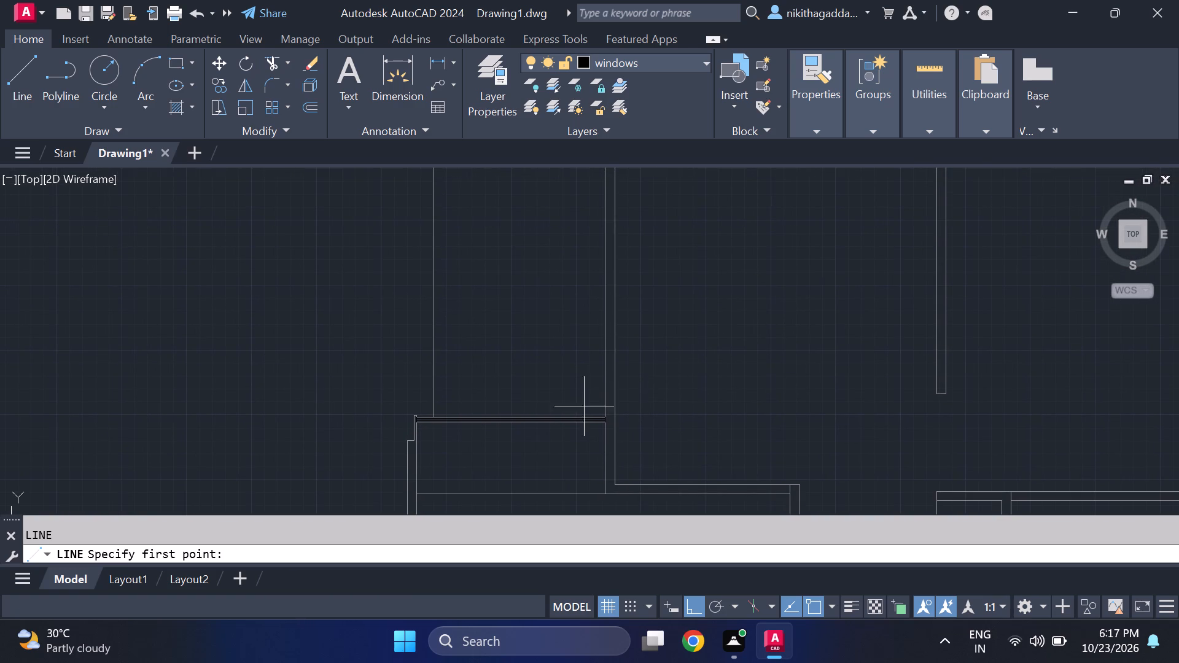
scroll(585, 410, up, 2)
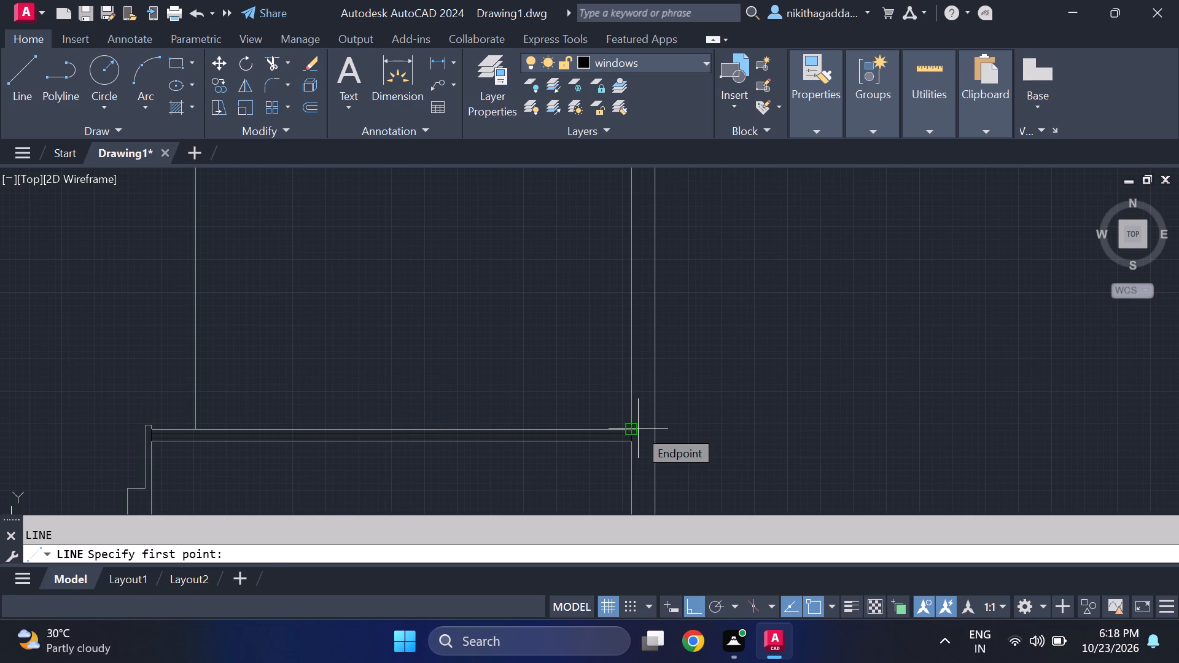
click(638, 428)
click(655, 429)
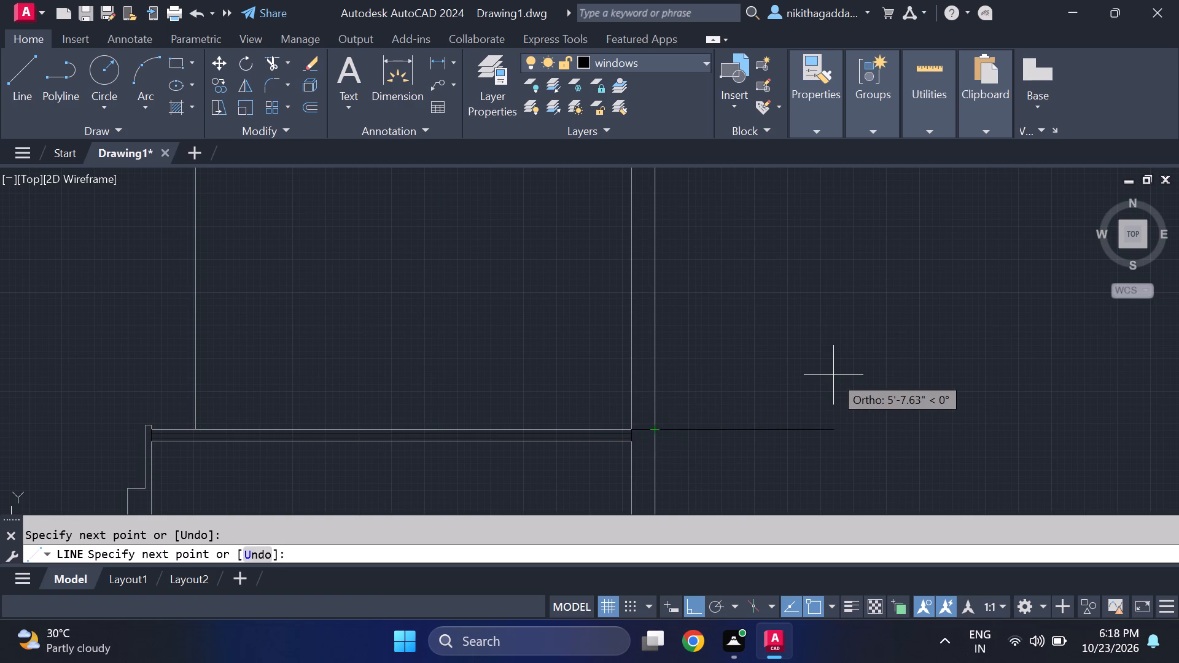
key(Escape)
Draw the western glazing line inside the narrow west room's east wall, from the south end line north to the upper room's wall.
key(space)
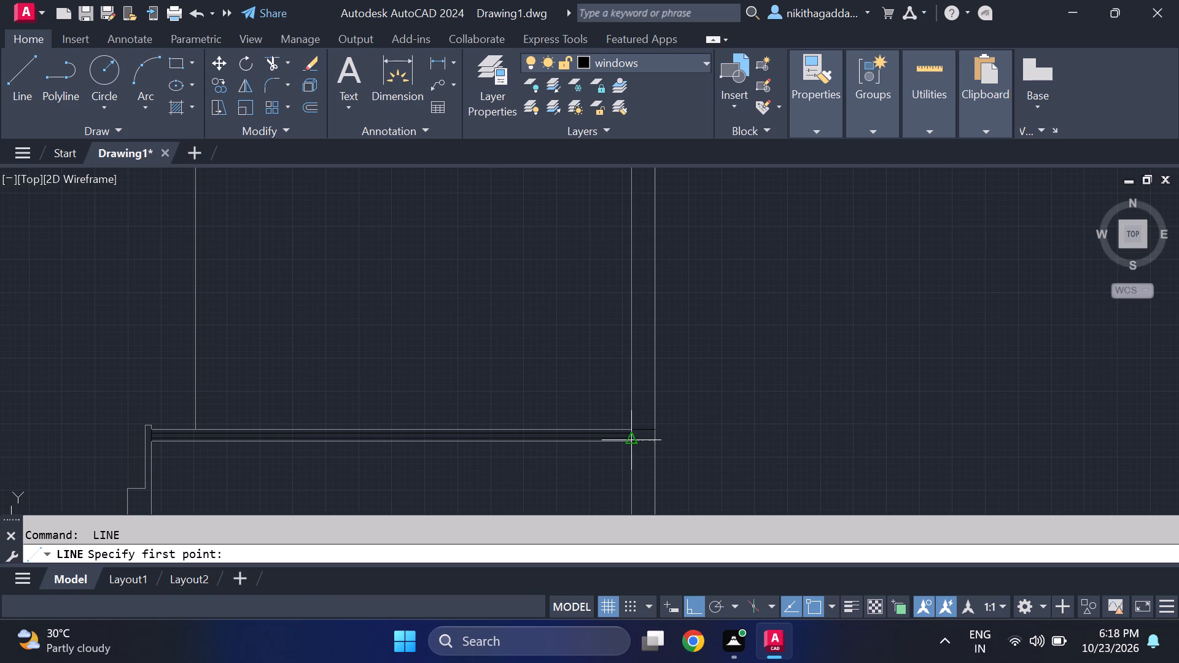
scroll(628, 443, up, 3)
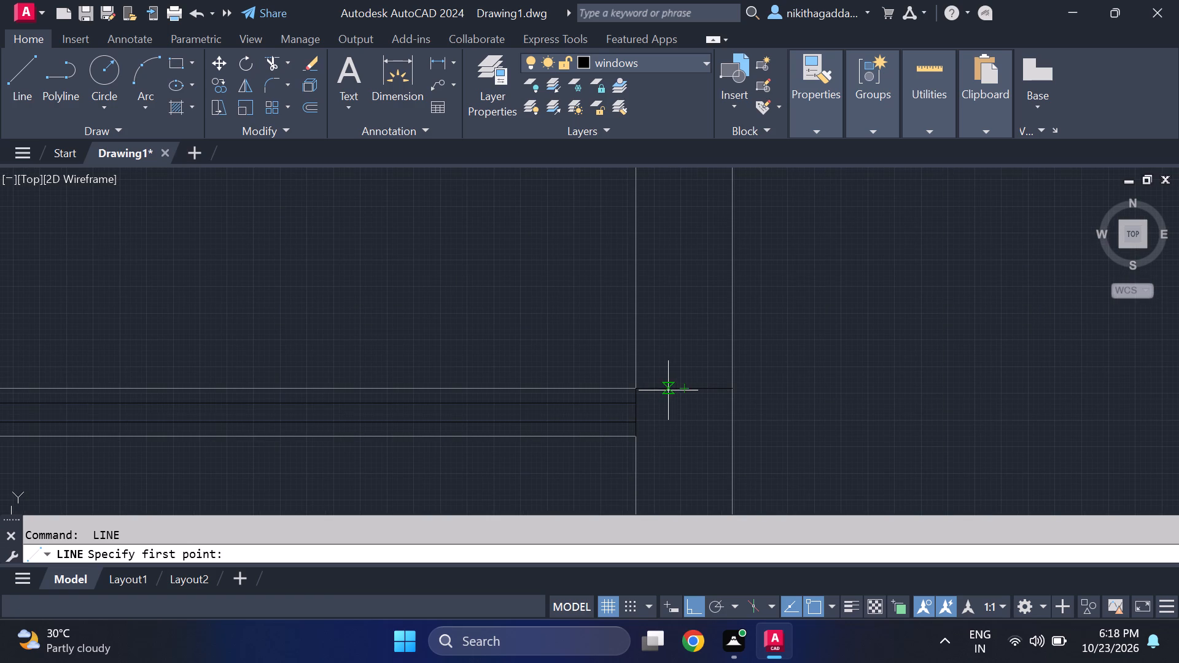
click(659, 390)
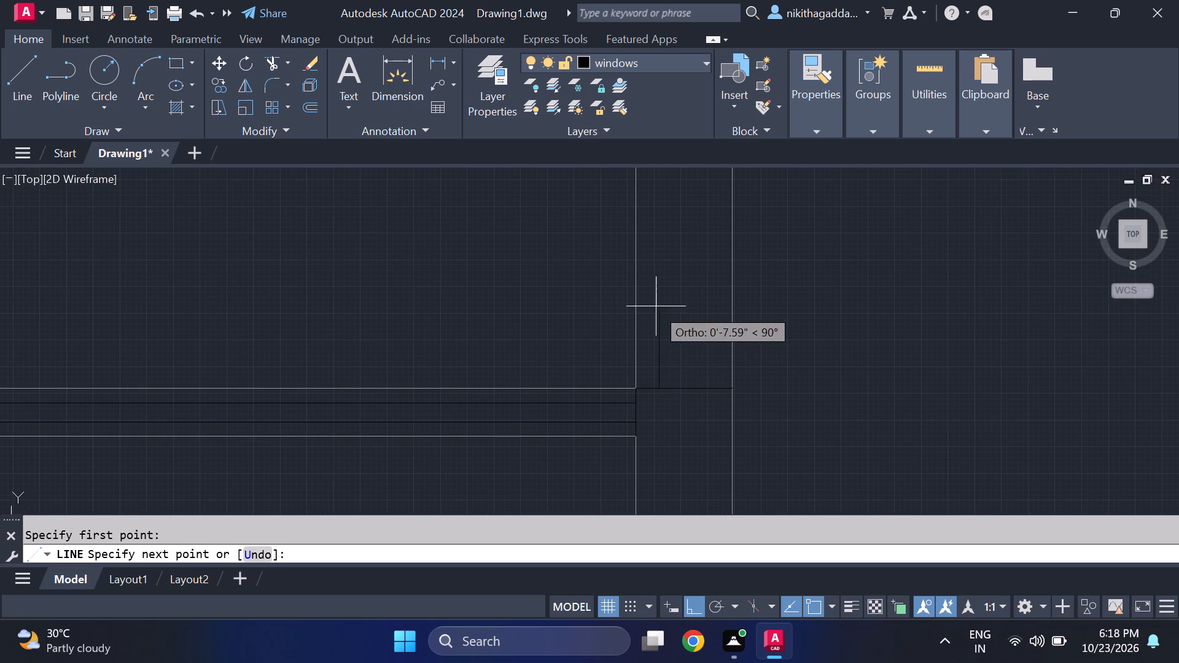
middle_drag(661, 308, 717, 470)
scroll(754, 368, down, 3)
middle_drag(744, 315, 832, 491)
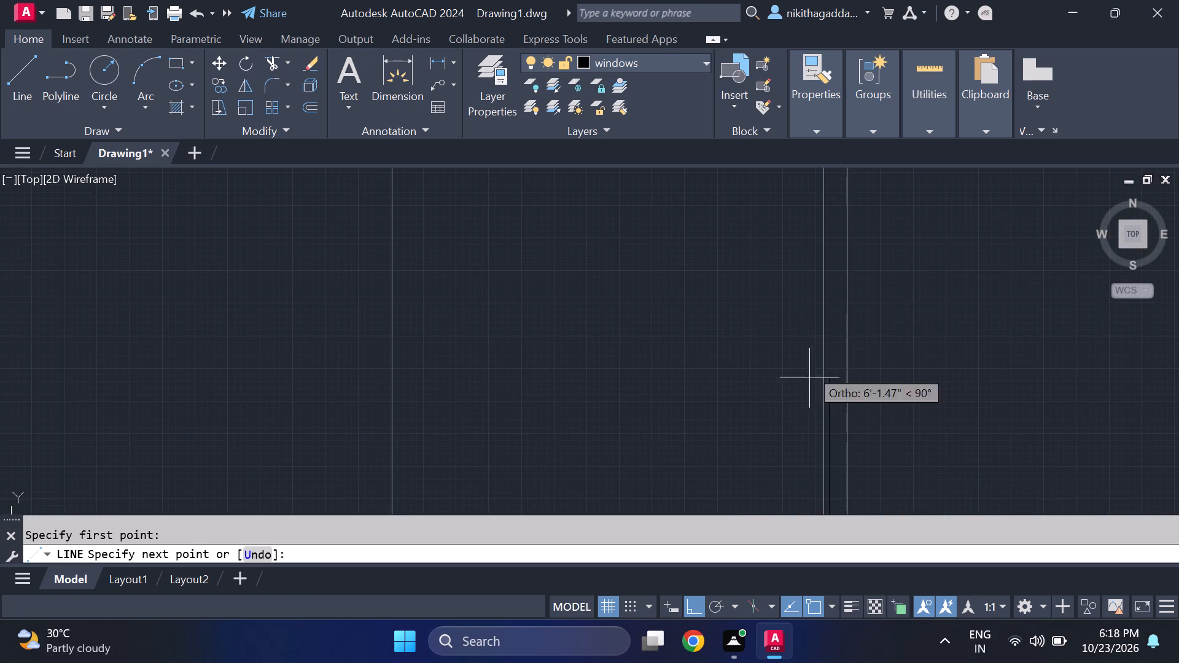
scroll(884, 263, up, 1)
middle_drag(884, 263, 812, 514)
scroll(731, 258, down, 2)
middle_drag(750, 220, 780, 357)
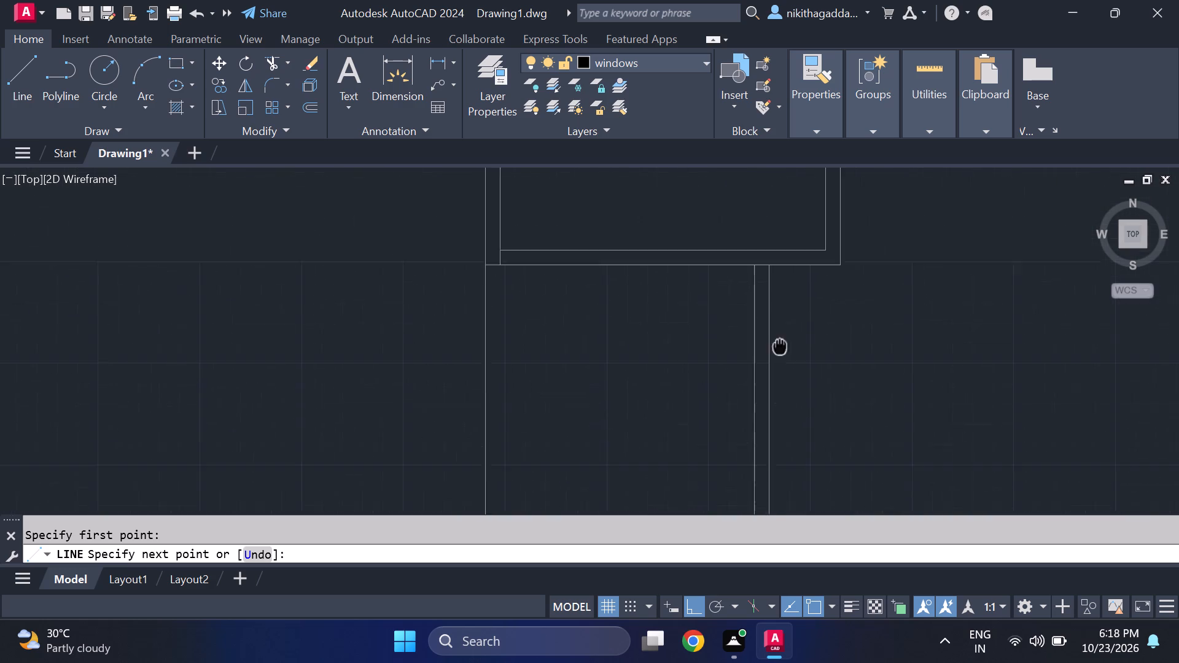
middle_drag(780, 357, 780, 370)
scroll(780, 371, down, 2)
scroll(780, 347, up, 3)
middle_drag(774, 339, 773, 401)
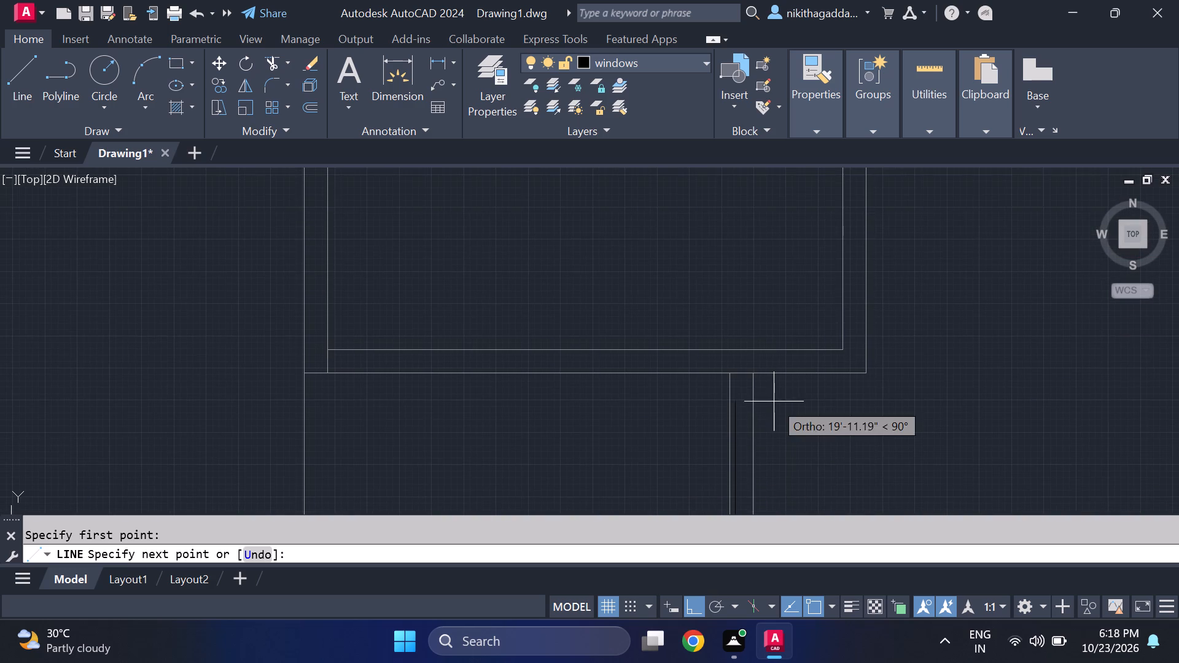
scroll(774, 394, up, 2)
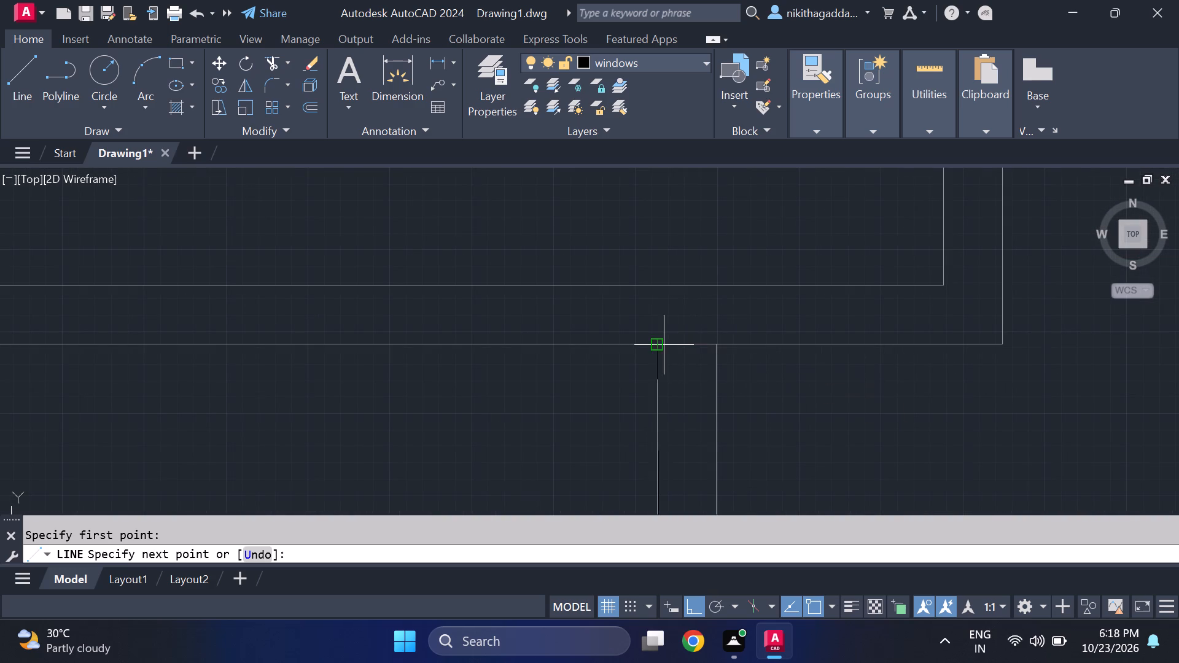
click(670, 344)
key(space)
Draw the eastern glazing line inside the narrow west room's east wall, from the south end line north to the upper room's wall.
key(space)
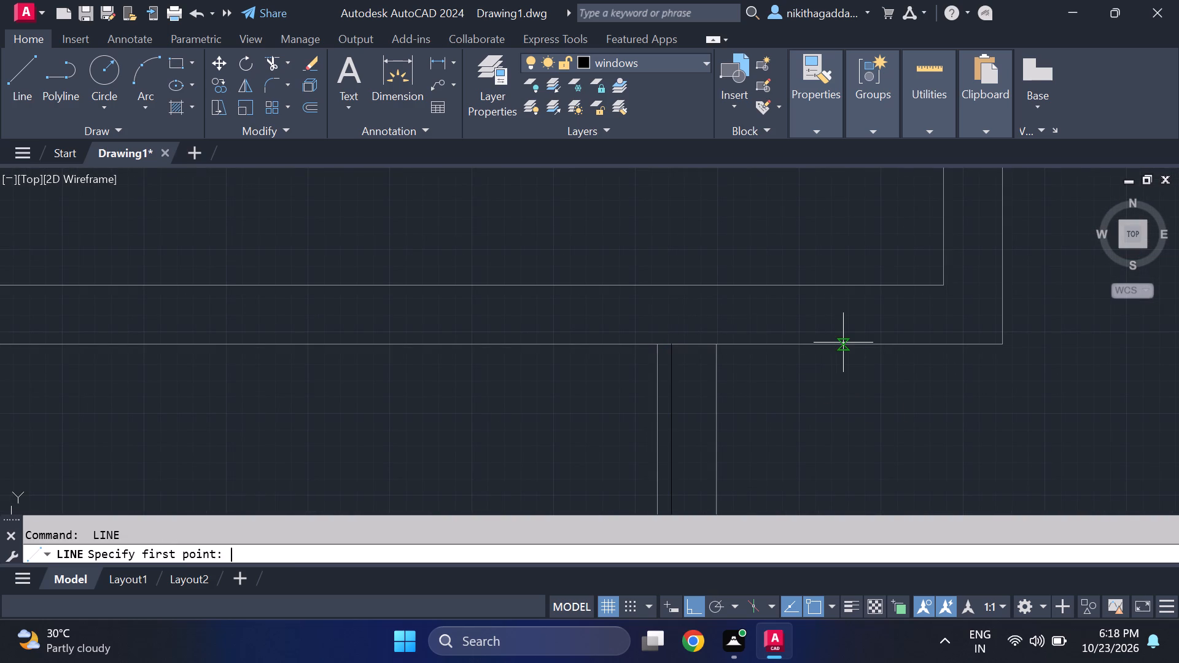
scroll(850, 328, down, 4)
middle_drag(882, 449, 761, 289)
scroll(709, 386, up, 3)
scroll(707, 470, up, 3)
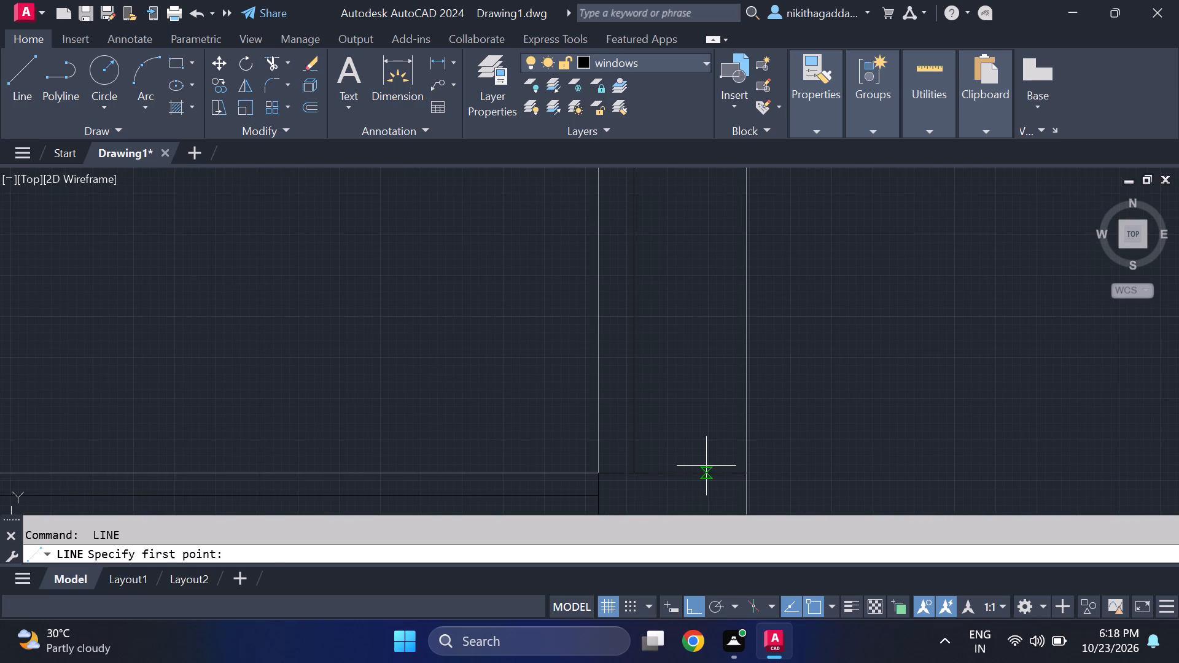
click(706, 466)
scroll(676, 258, down, 4)
middle_drag(698, 225, 740, 548)
scroll(688, 370, down, 2)
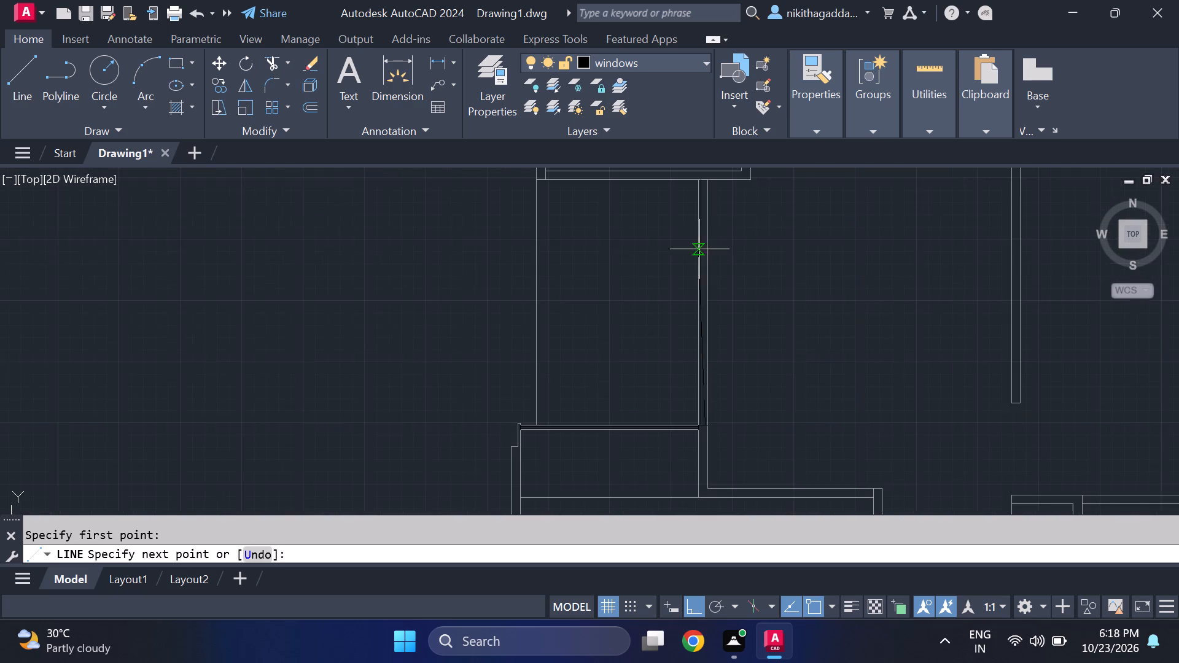
middle_drag(709, 237, 758, 468)
scroll(765, 405, up, 3)
scroll(701, 432, up, 1)
click(701, 432)
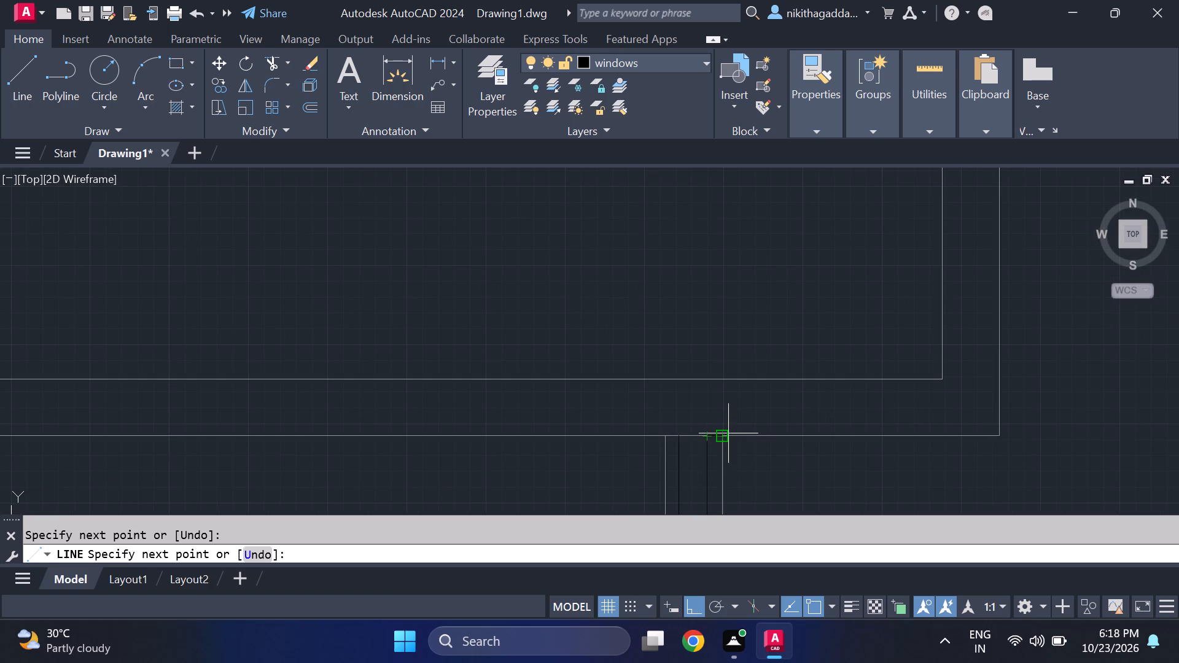
Draw the window's north end line across the narrow west room's east wall, where it meets the upper room's wall.
click(727, 433)
click(668, 435)
scroll(779, 320, down, 4)
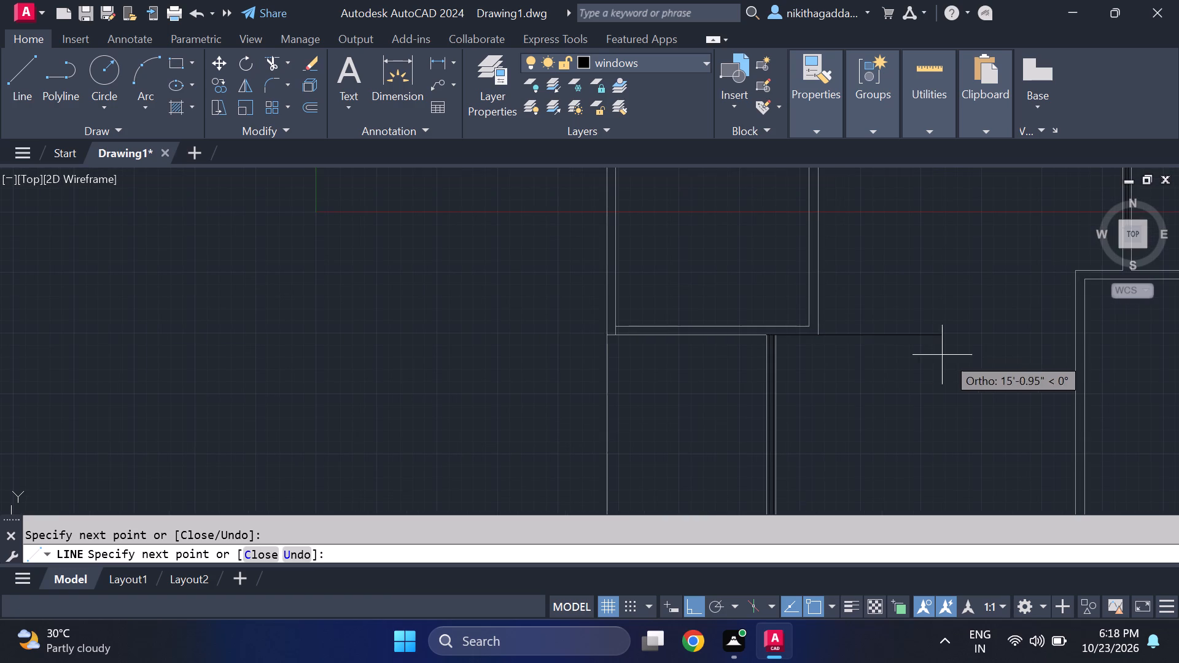
key(Return)
Draw the northern glazing line inside the upper-west room's south wall, running east from the inner face of its west wall.
key(Return)
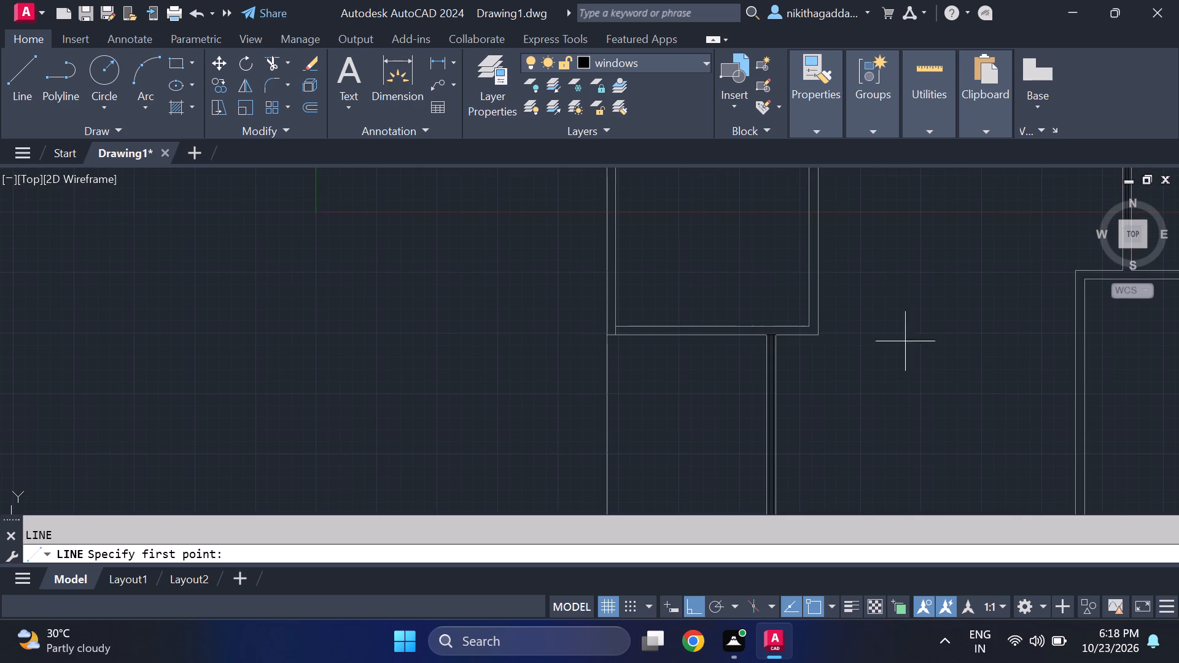
scroll(890, 338, down, 3)
scroll(849, 320, up, 2)
middle_drag(839, 355, 826, 347)
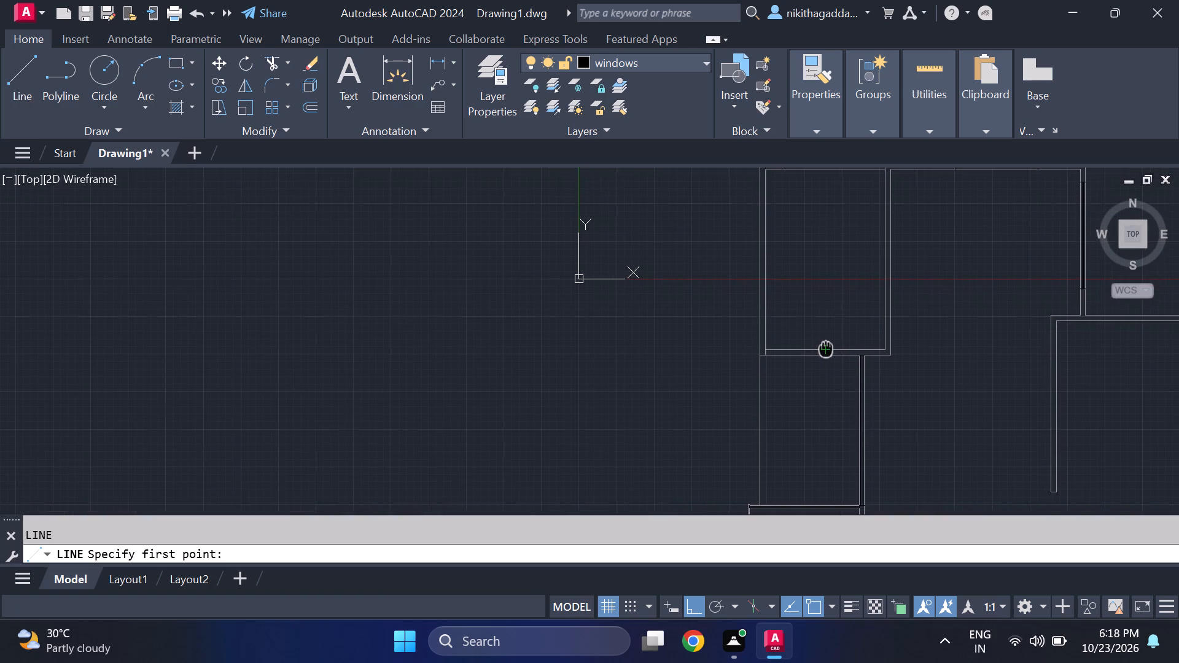
middle_drag(826, 347, 795, 337)
scroll(826, 338, up, 3)
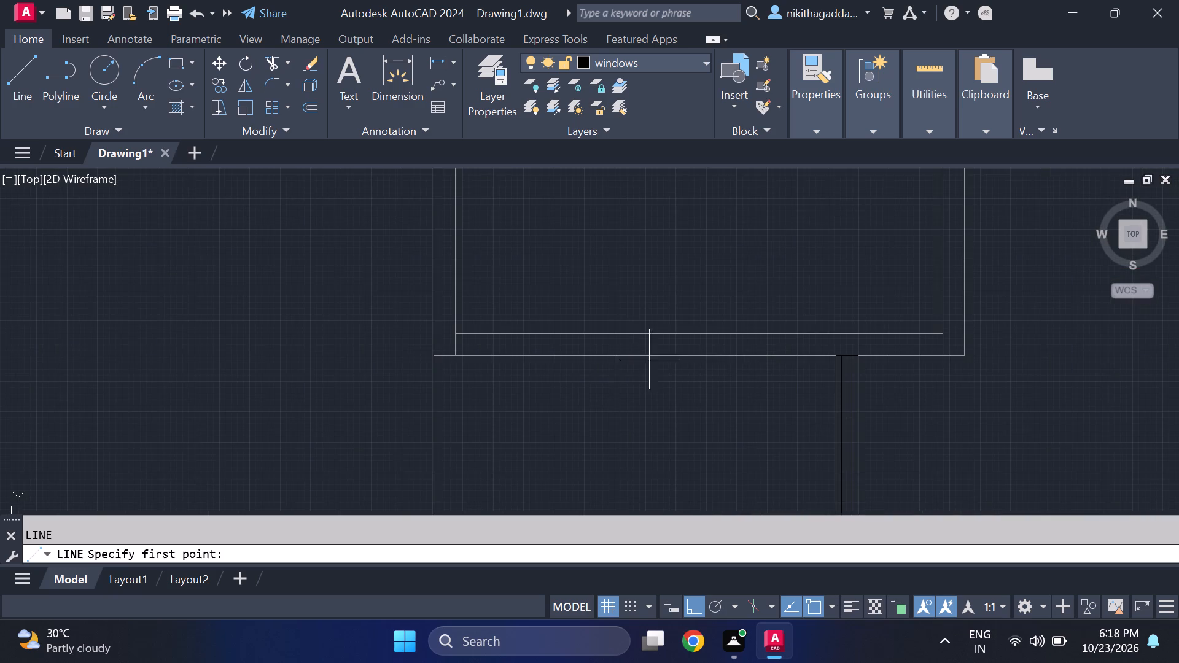
scroll(731, 354, down, 3)
scroll(755, 350, up, 2)
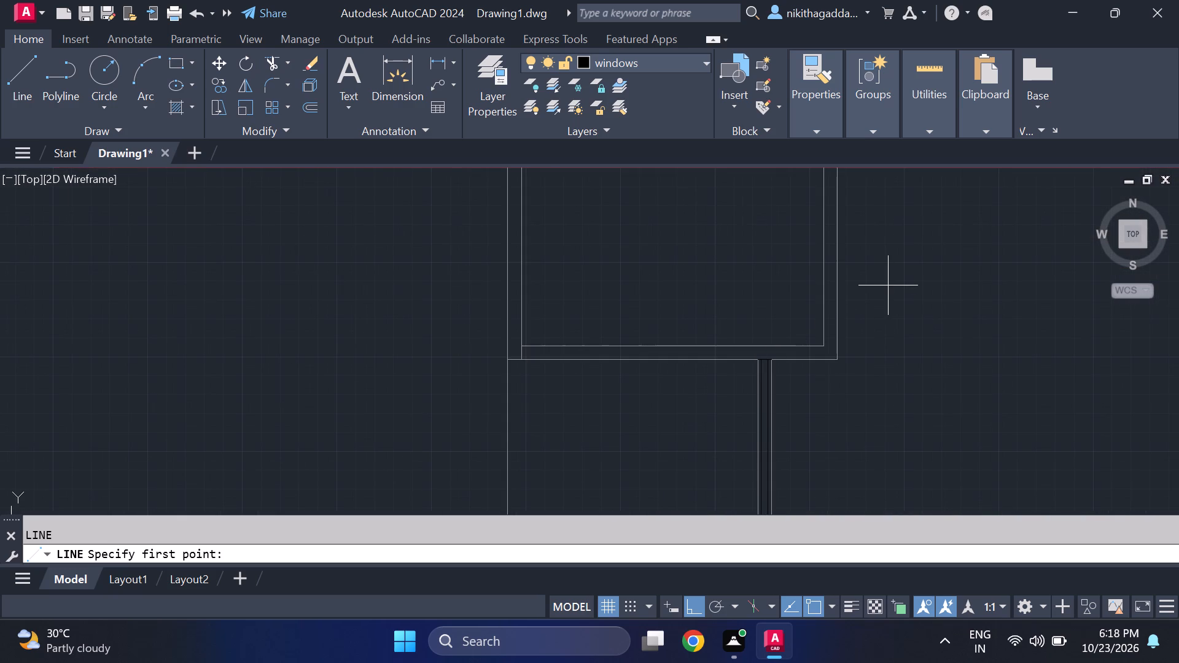
scroll(715, 337, up, 2)
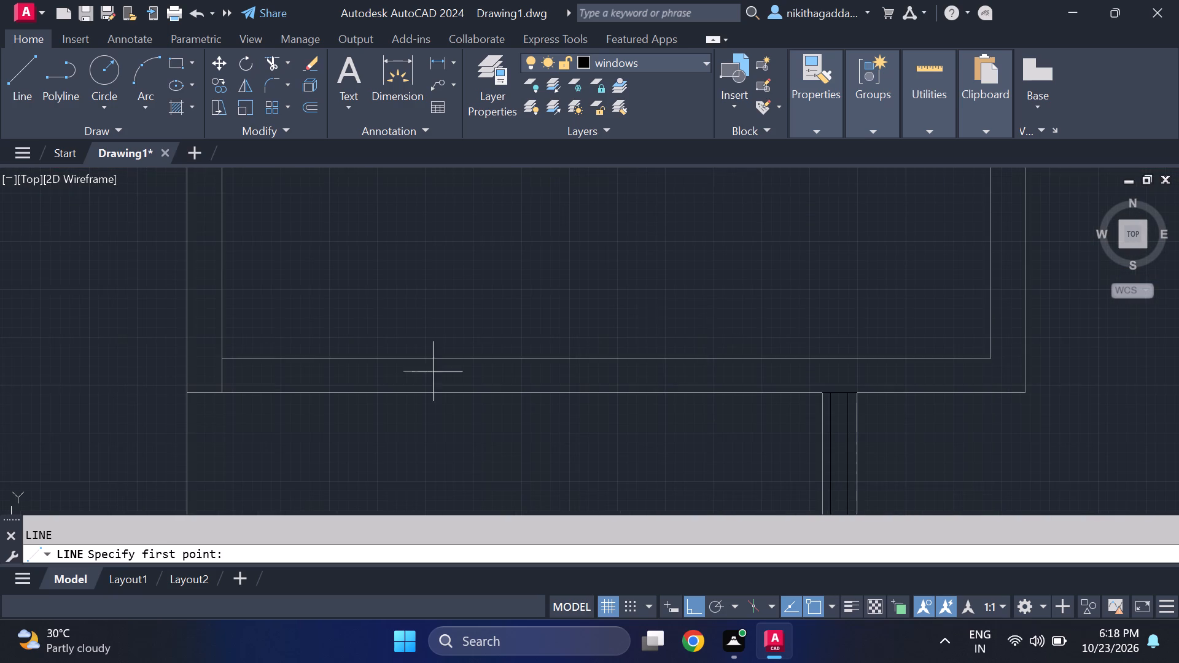
scroll(226, 374, up, 4)
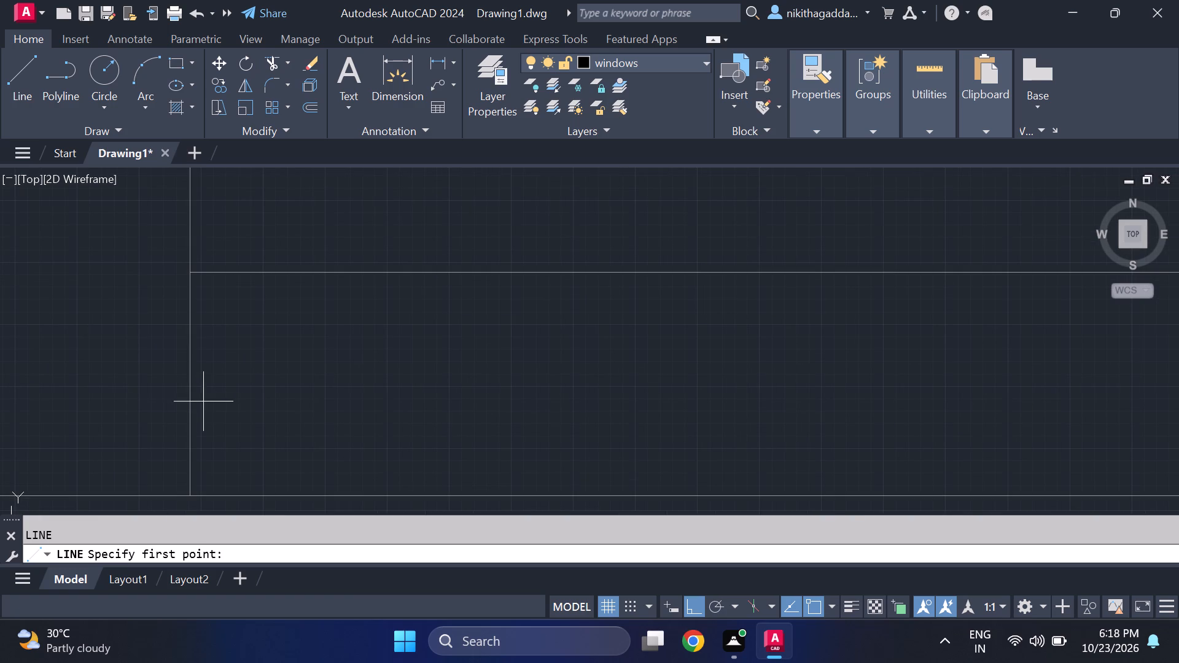
click(192, 337)
scroll(870, 346, down, 4)
middle_drag(935, 363, 793, 352)
scroll(935, 363, up, 1)
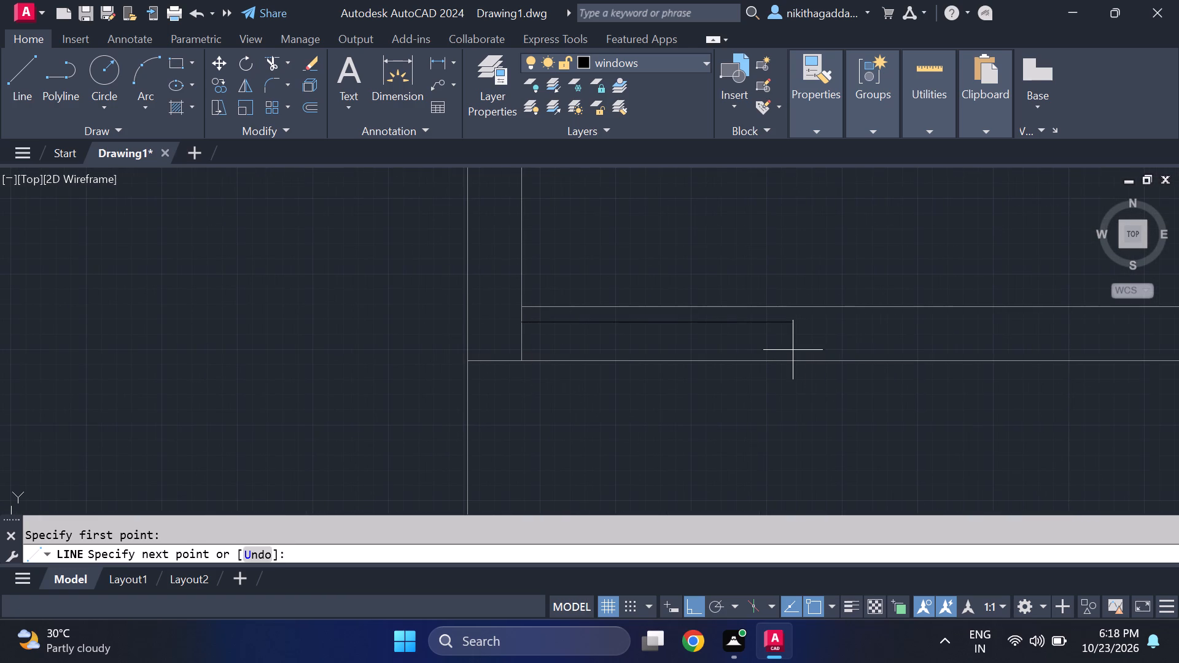
click(811, 330)
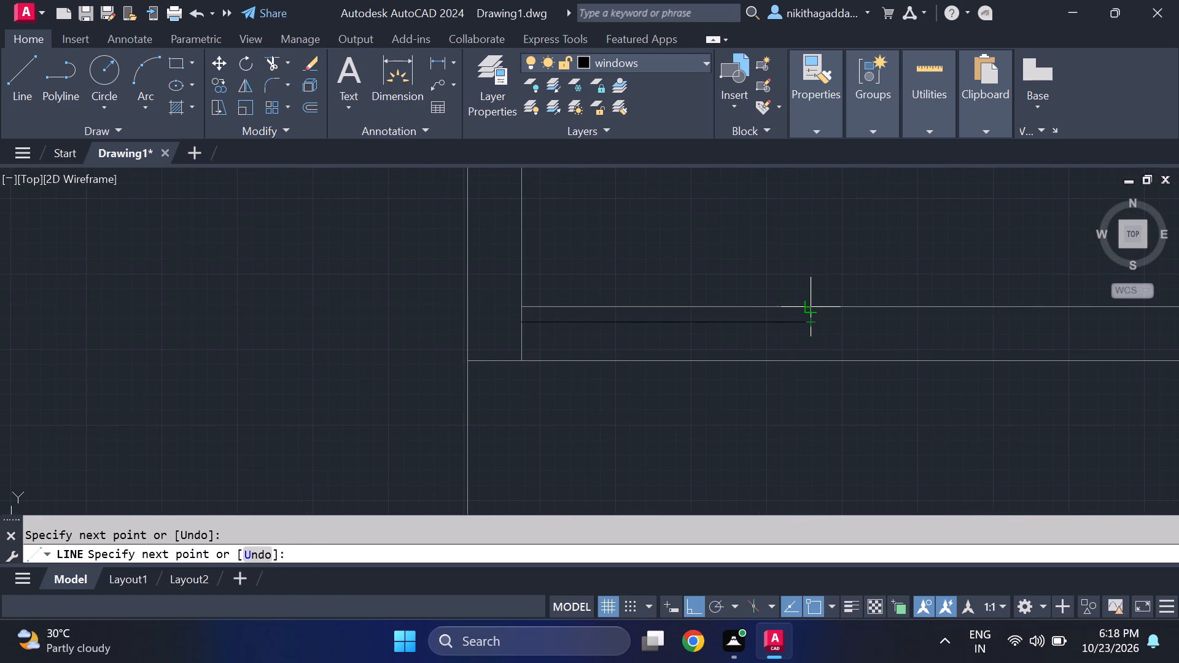
Draw this window's east end line across the wall, and its southern glazing line back to the west wall's inner face.
click(807, 304)
click(810, 363)
scroll(804, 338, up, 2)
click(816, 342)
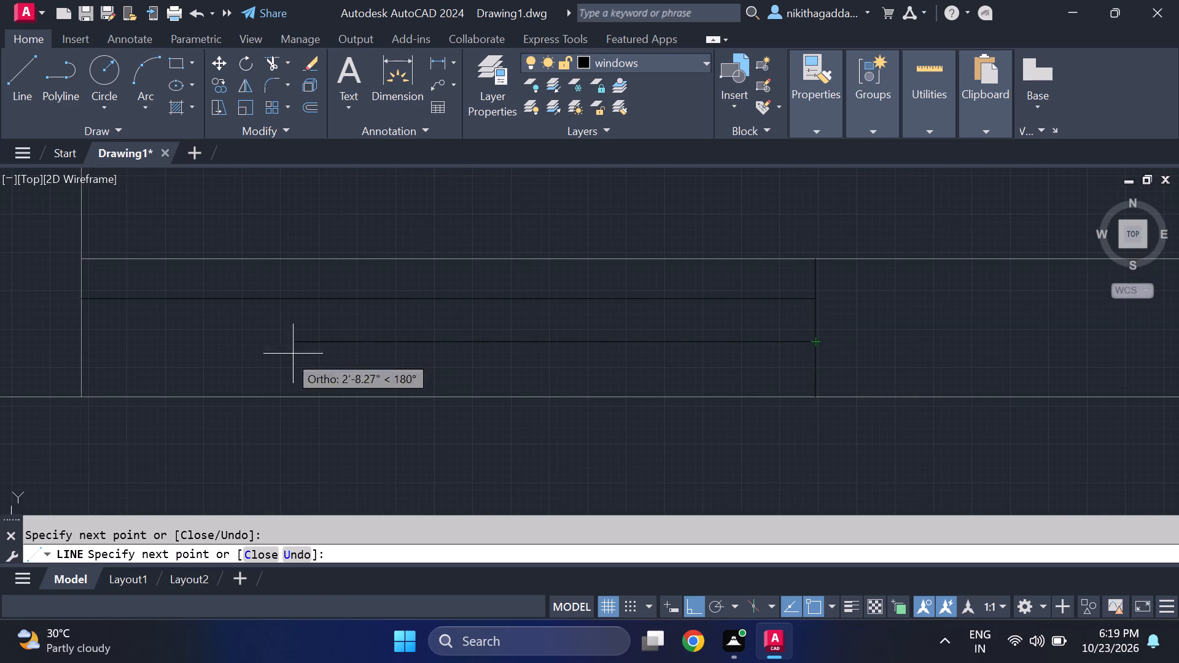
click(83, 338)
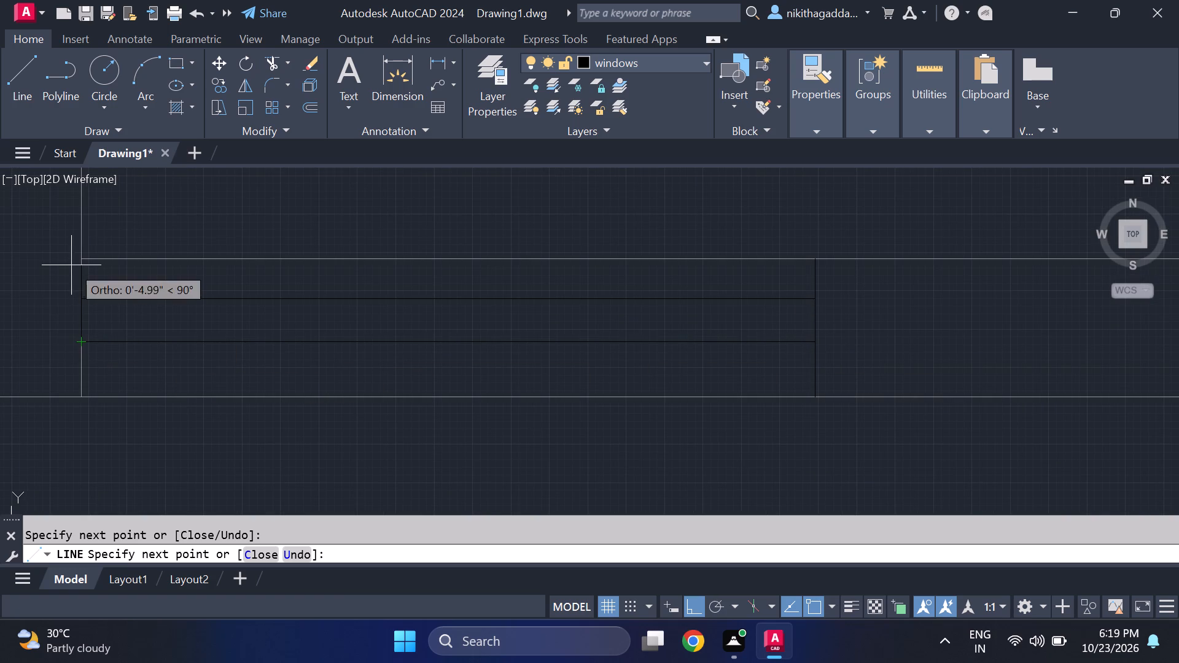
Draw the window's west end line across the upper-west room's south wall, level with the west wall's inner face.
click(79, 258)
click(83, 398)
scroll(418, 276, down, 4)
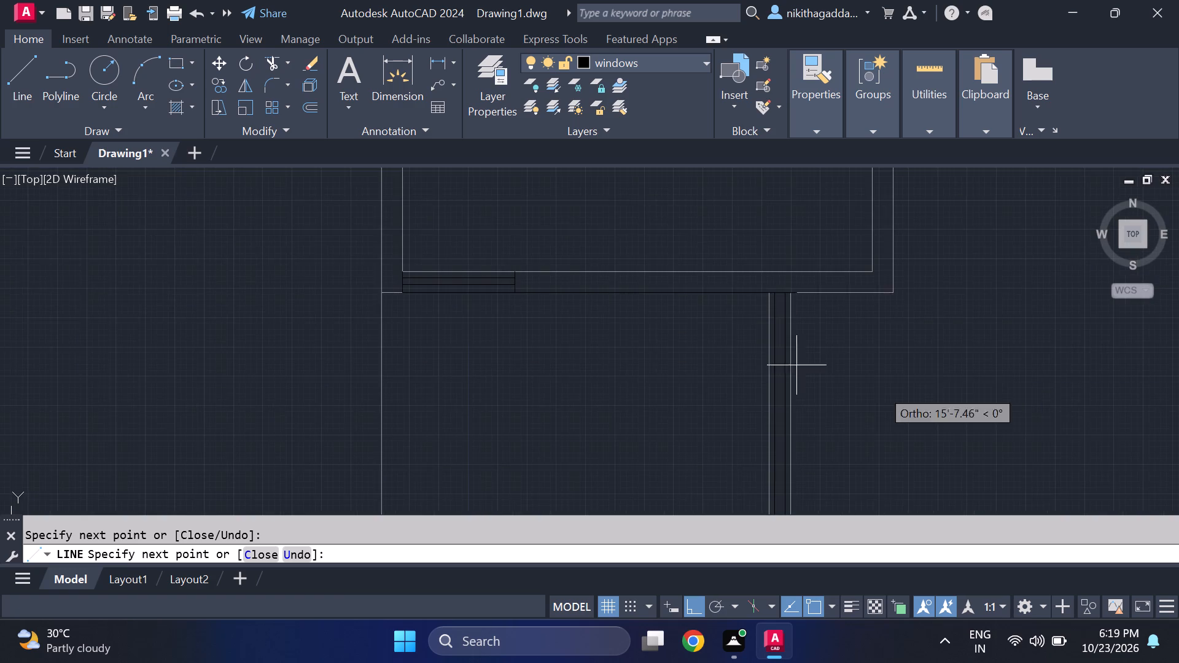
scroll(992, 398, down, 3)
key(Return)
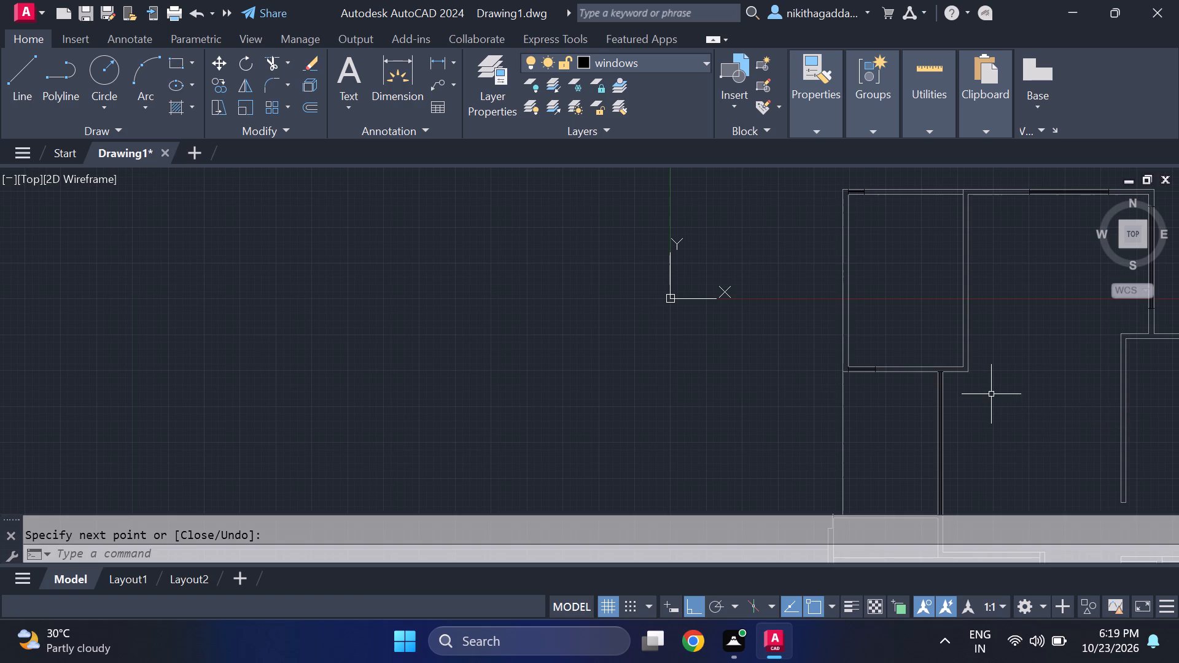
Make the walls layer current.
middle_drag(979, 381, 652, 461)
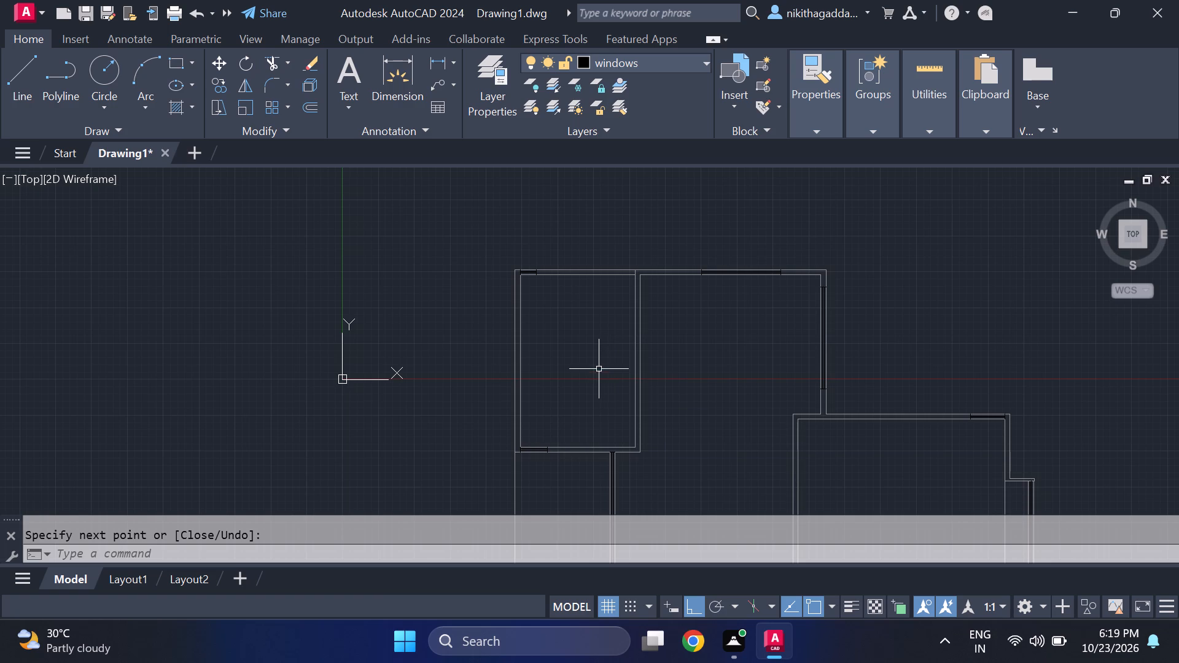
click(644, 74)
click(660, 61)
click(625, 202)
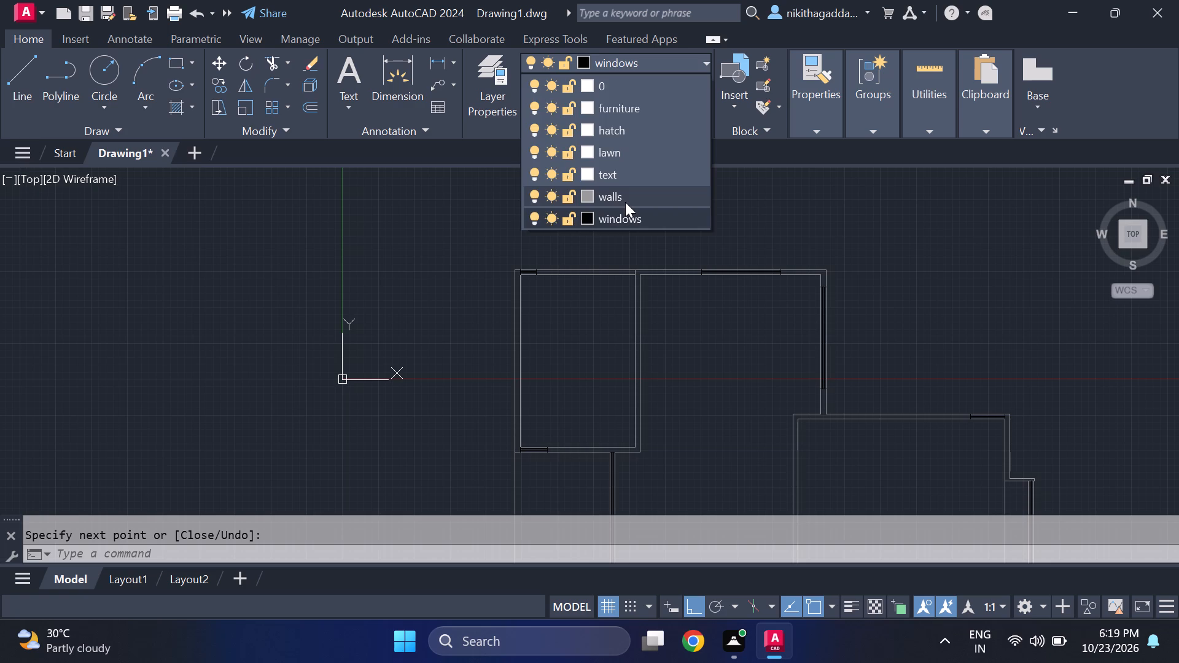
Draw the opening's south jamb line across the wall between the upper-west room and the room to its east, about mid-wall.
key(l)
key(Return)
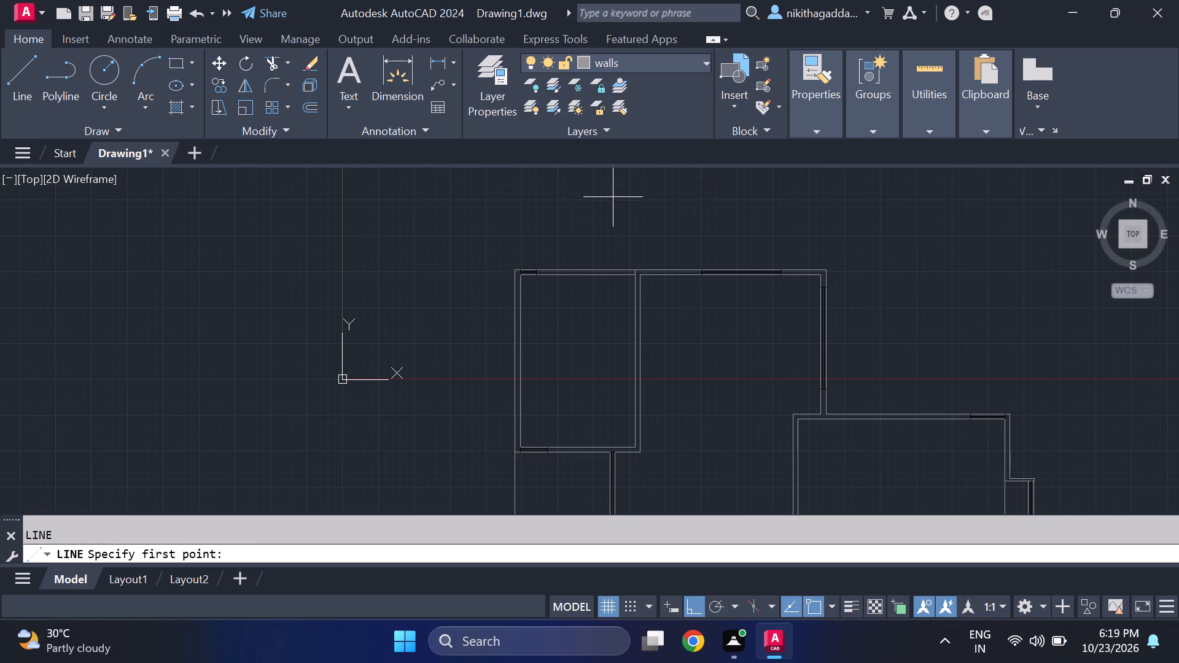
middle_drag(621, 354, 597, 335)
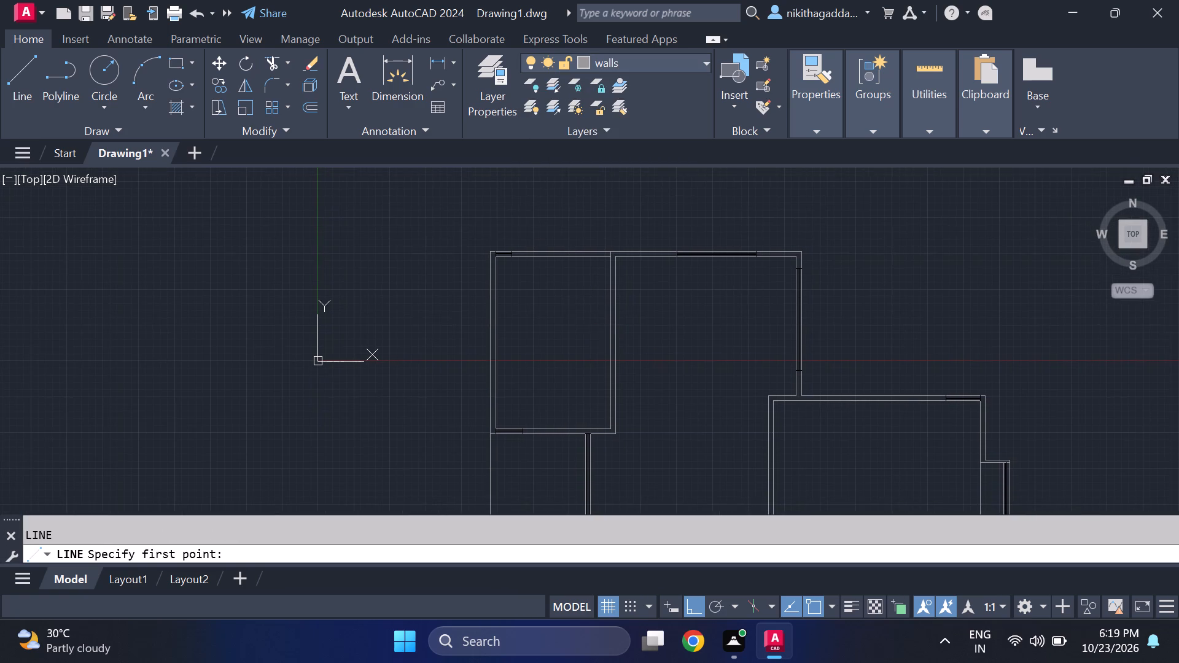
scroll(597, 335, up, 2)
middle_drag(613, 309, 608, 359)
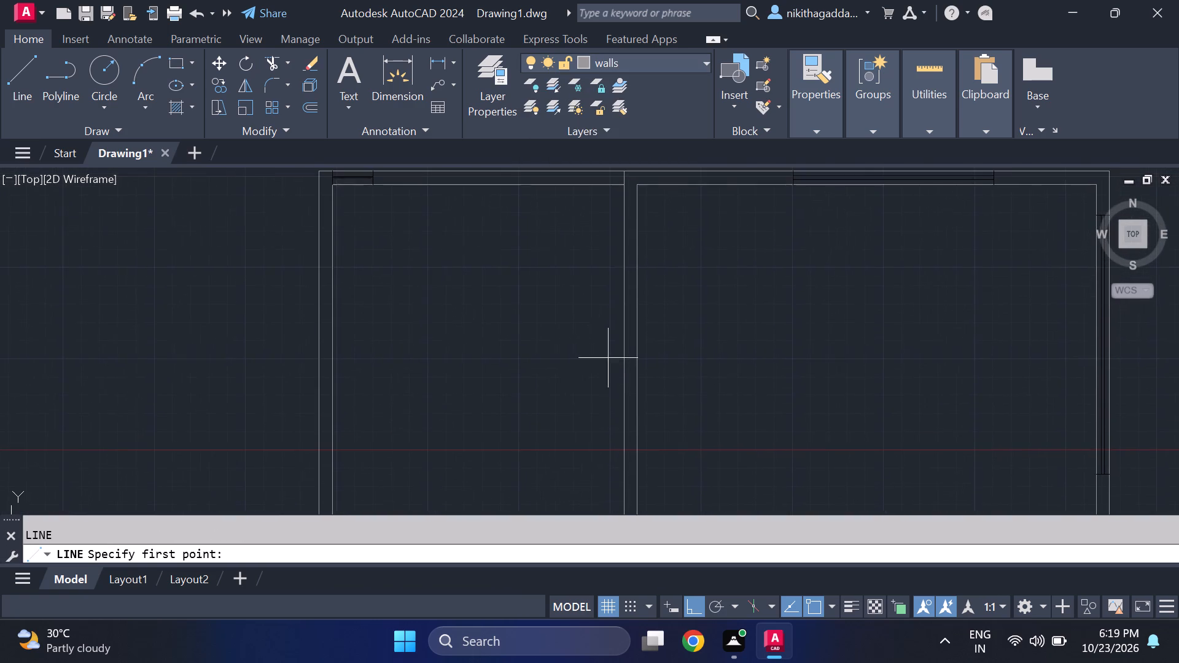
scroll(637, 268, down, 2)
middle_drag(632, 263, 602, 296)
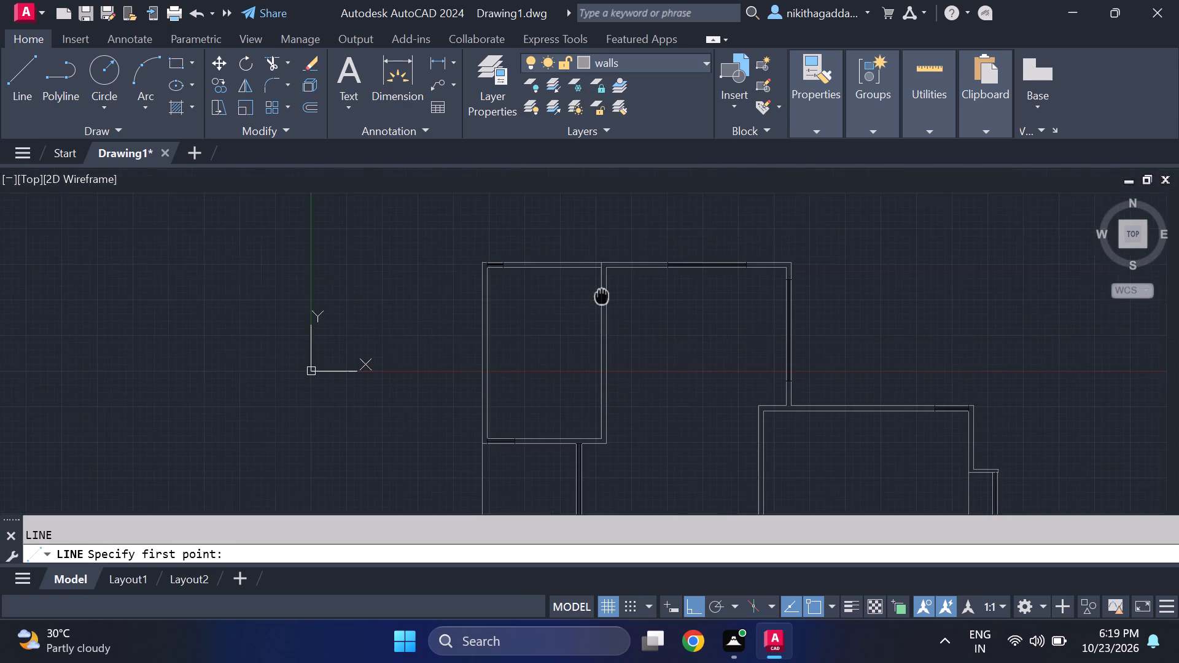
middle_drag(602, 296, 568, 213)
scroll(569, 287, up, 2)
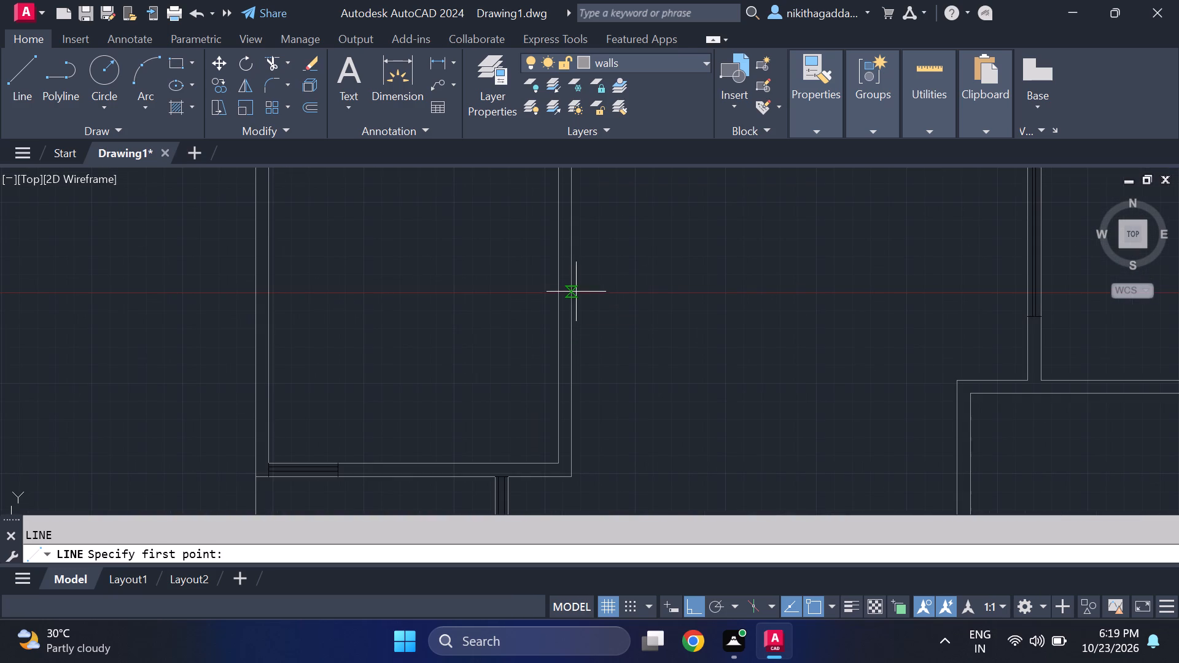
middle_drag(567, 333, 569, 343)
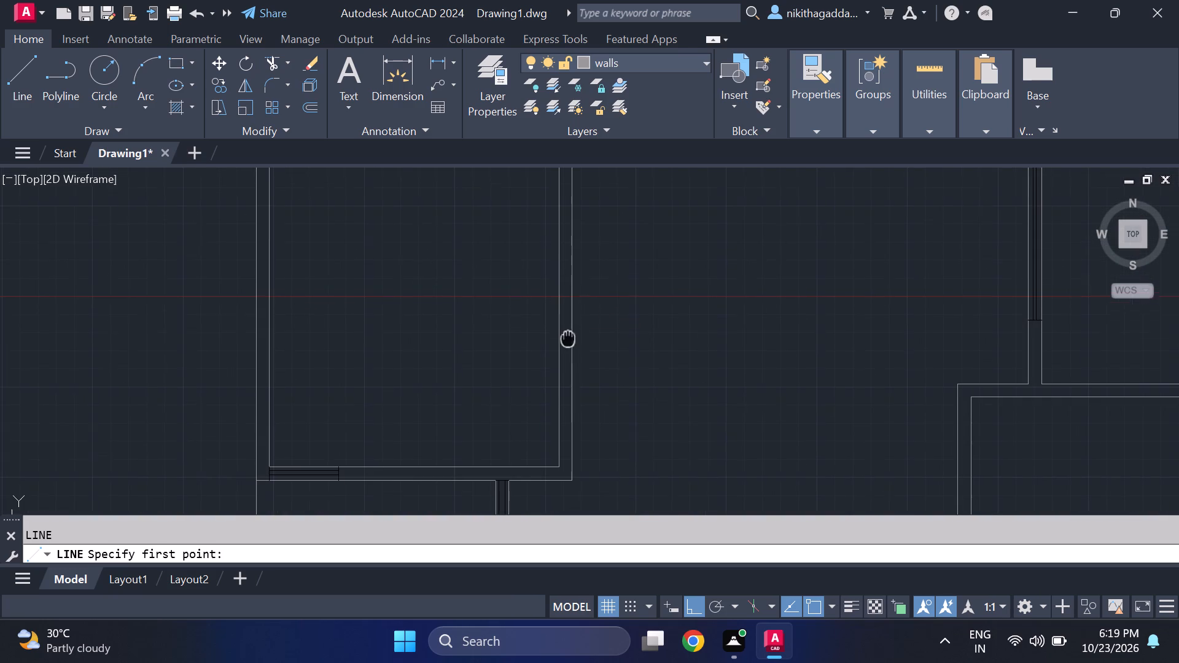
middle_drag(569, 343, 571, 413)
scroll(560, 361, down, 1)
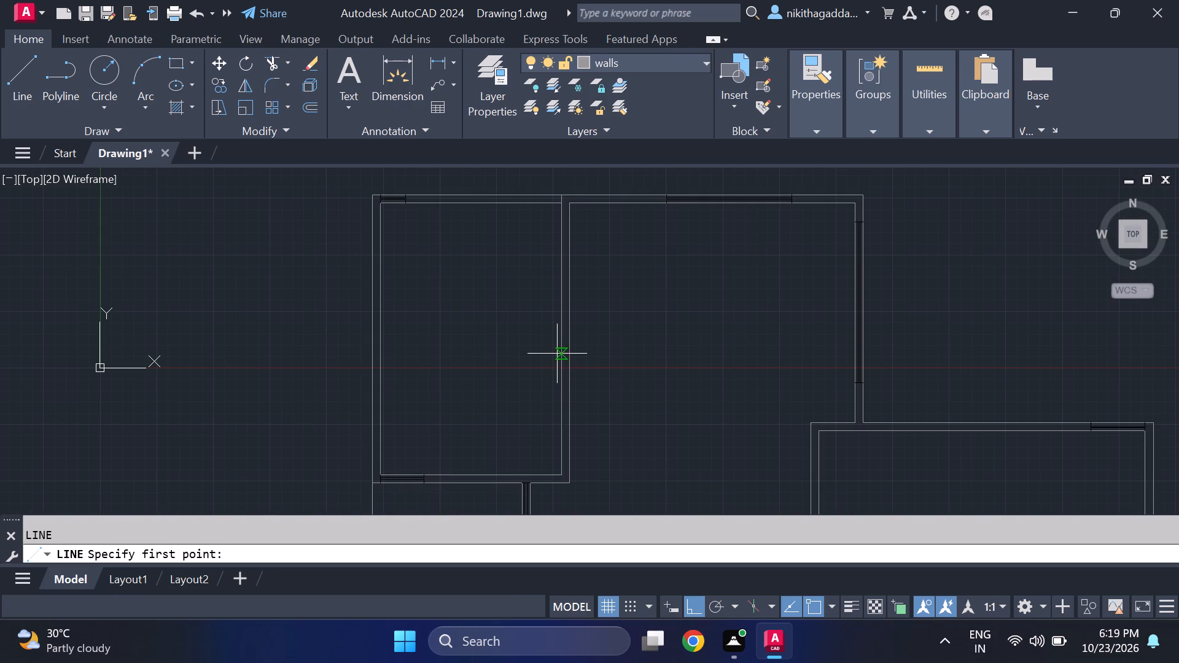
click(556, 336)
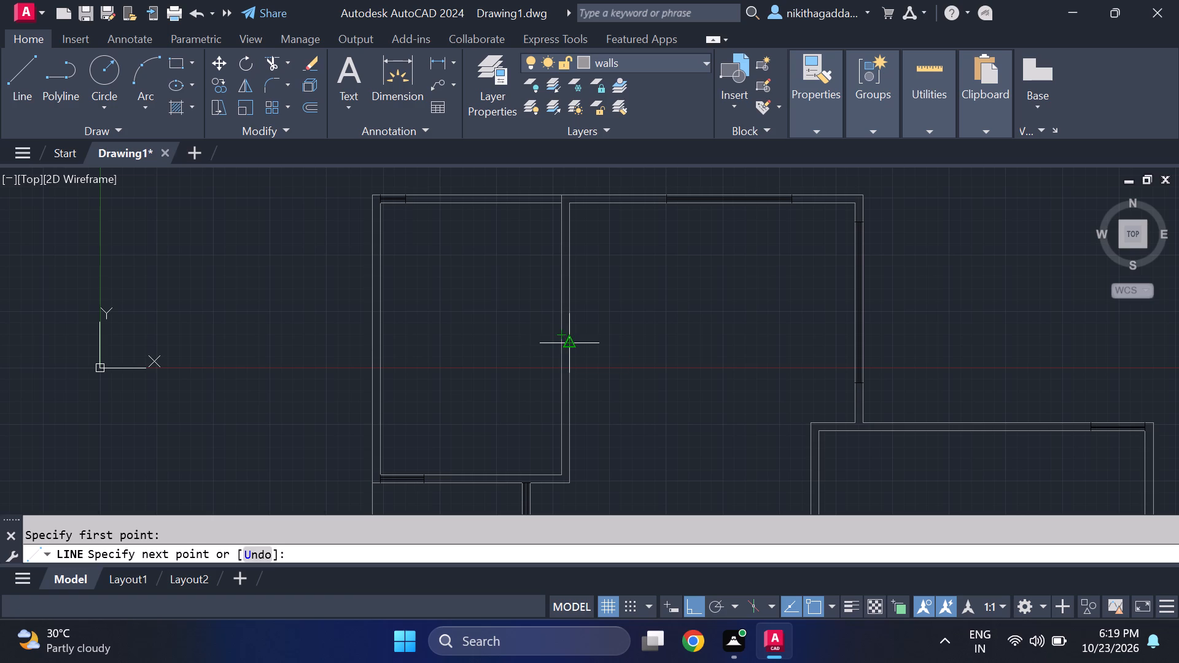
click(572, 335)
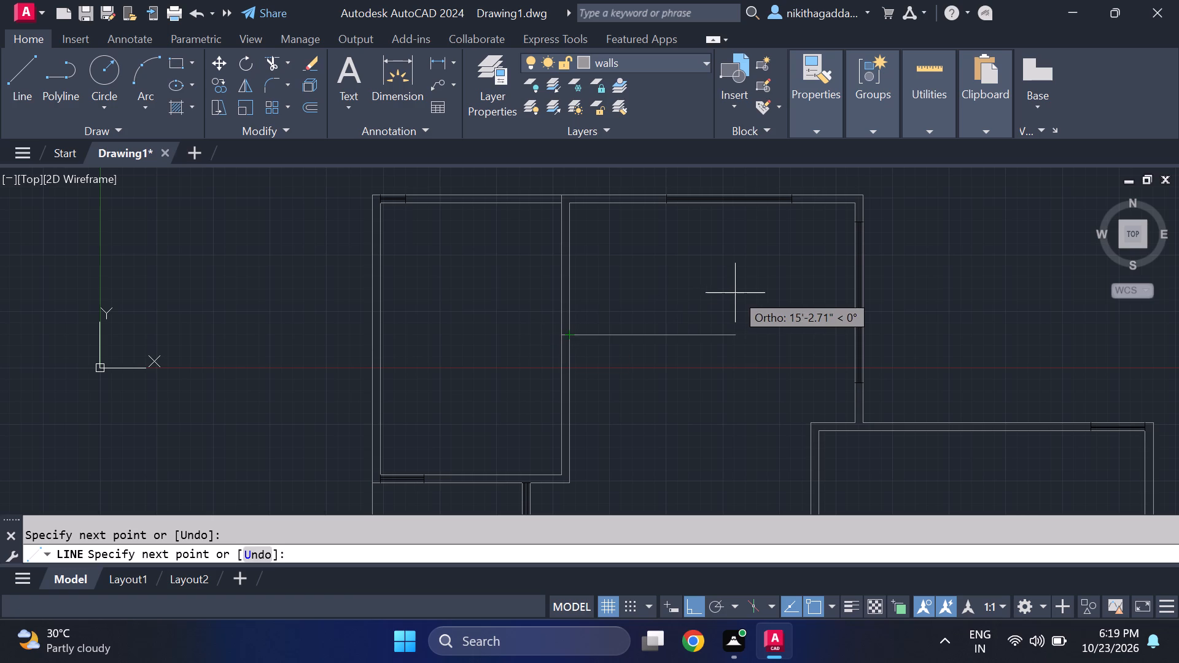
key(space)
Draw the opening's north jamb line across the same dividing wall, between the first jamb line and the north wall.
key(space)
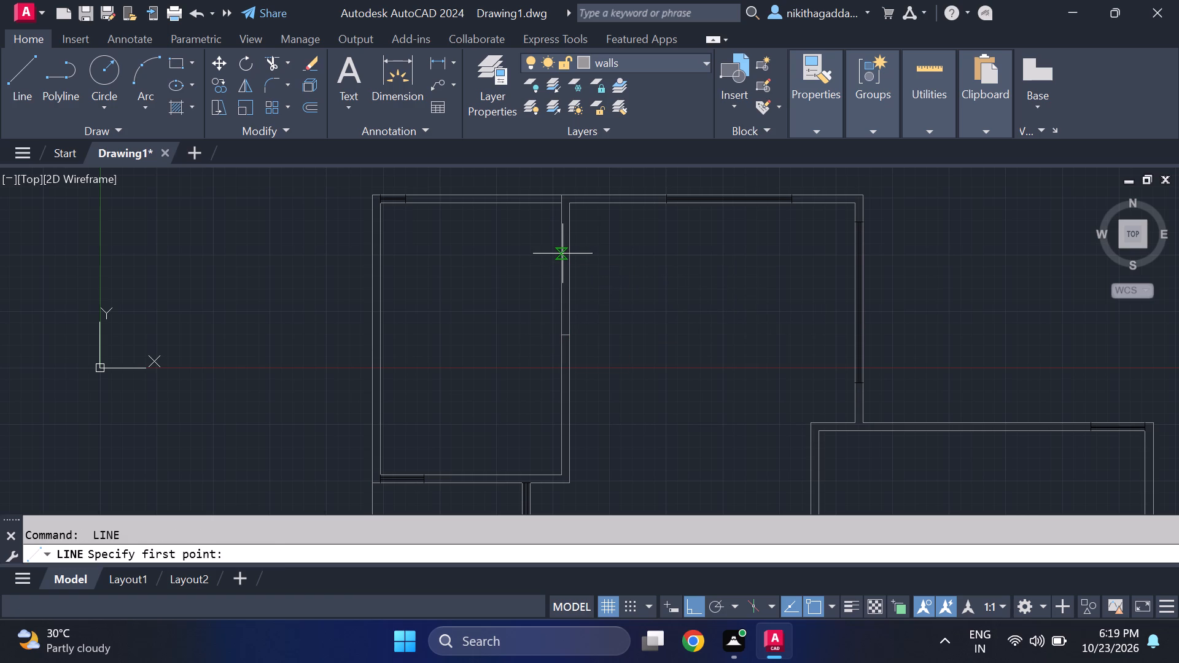
click(562, 265)
click(573, 268)
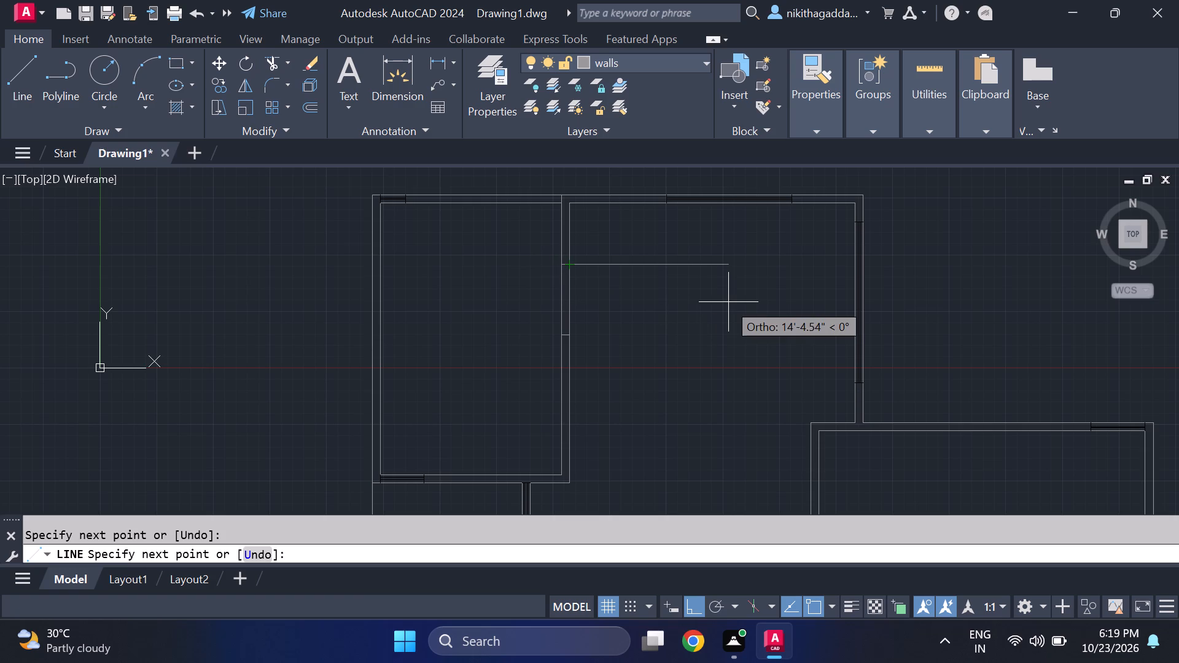
key(Escape)
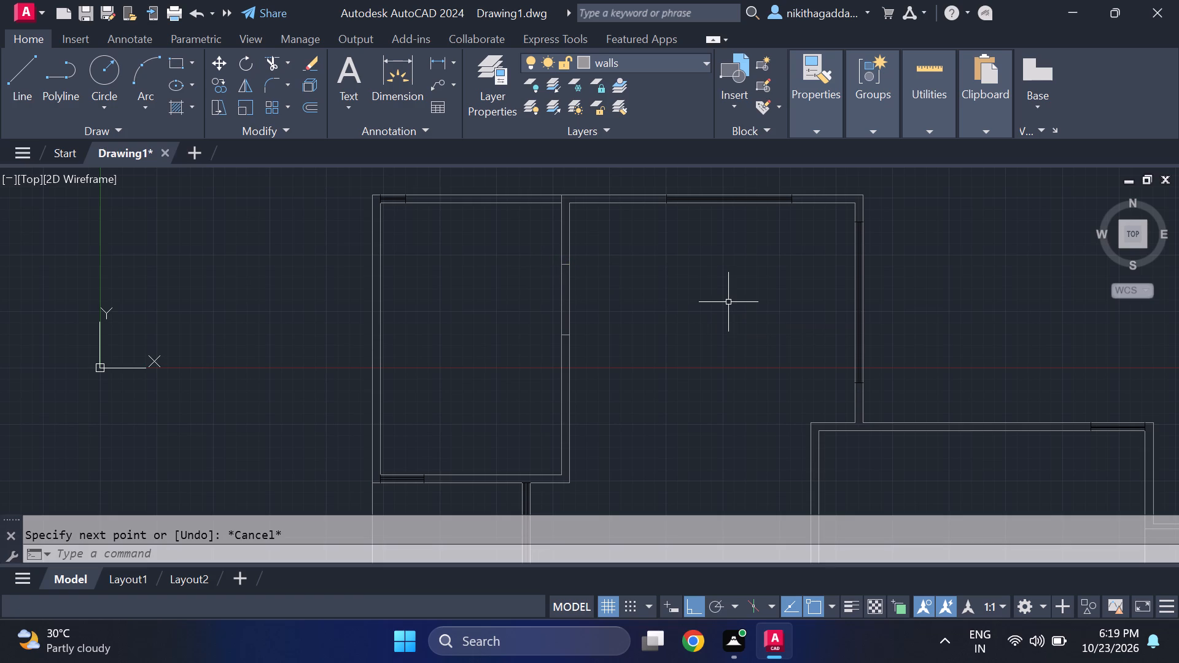
Trim both faces of the dividing wall between the two jamb lines to cut the opening.
text(tr)
key(Return)
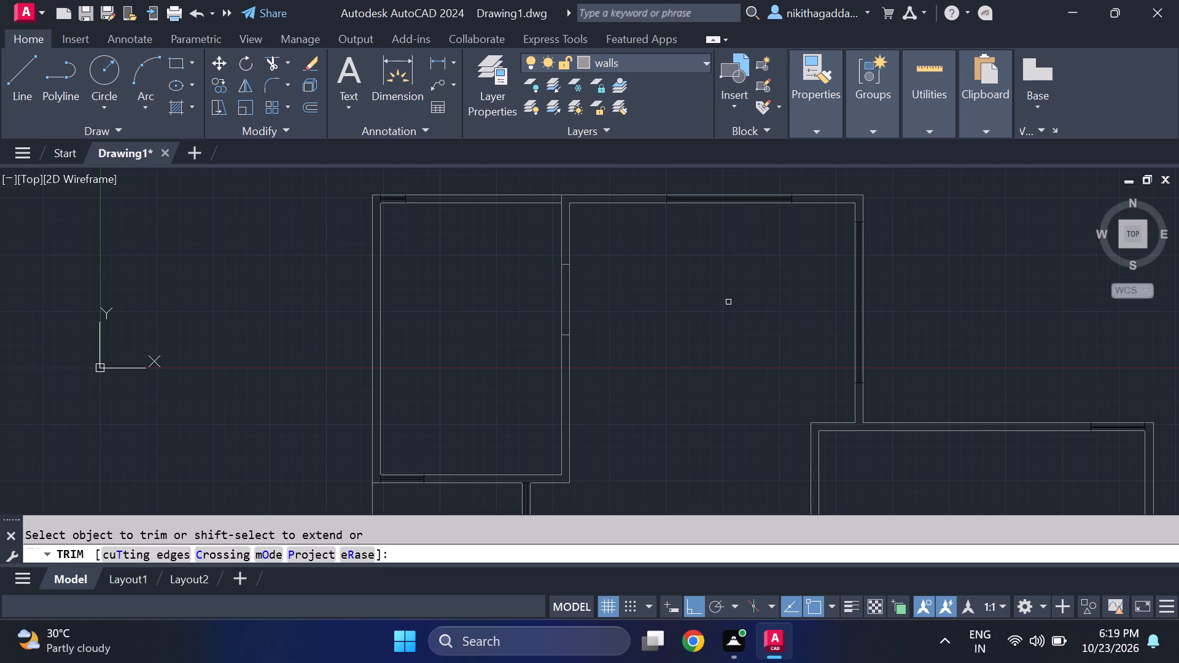
scroll(709, 343, down, 1)
scroll(661, 342, up, 2)
drag(613, 305, 329, 257)
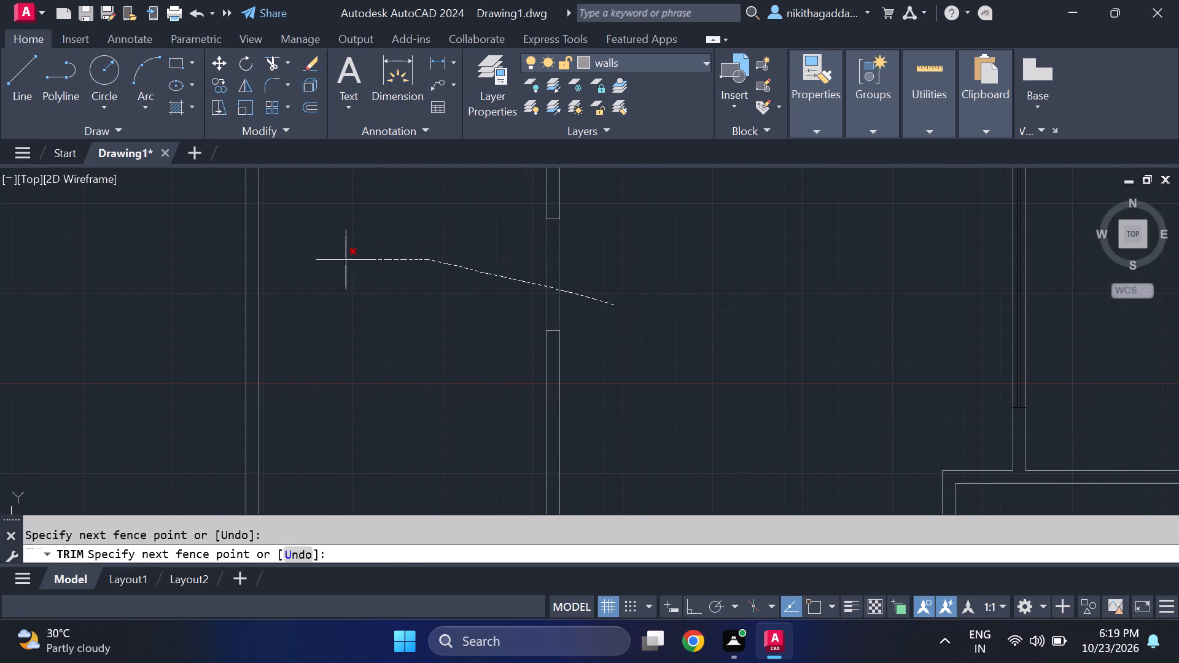
drag(329, 257, 338, 259)
scroll(448, 289, down, 3)
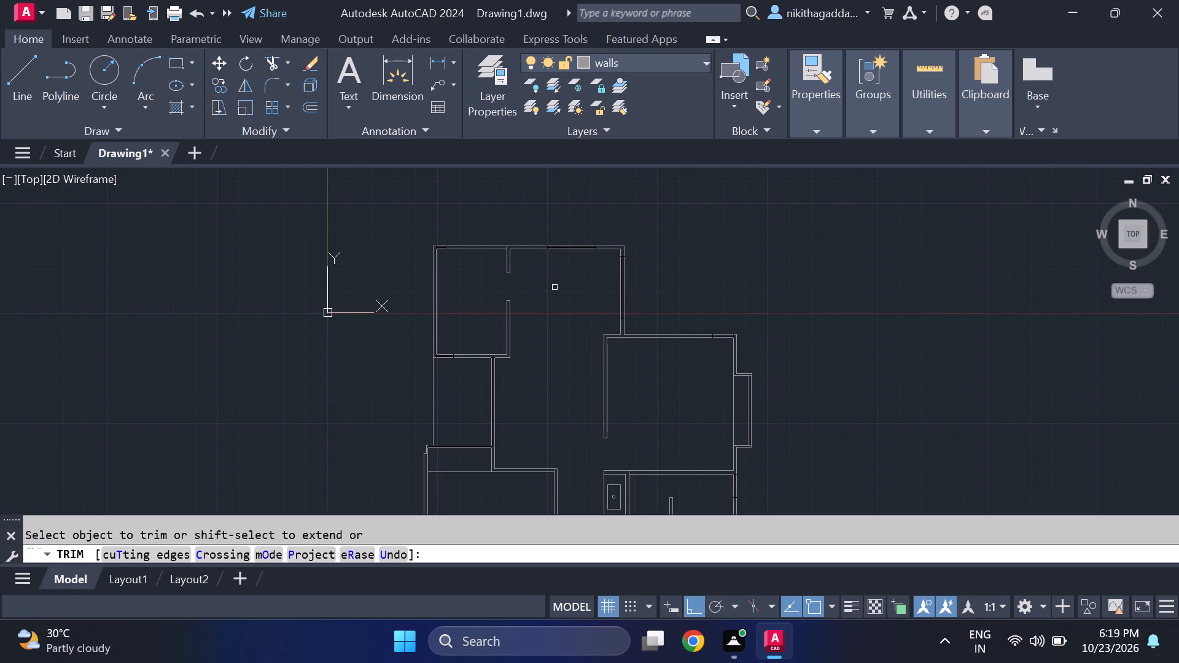
key(Escape)
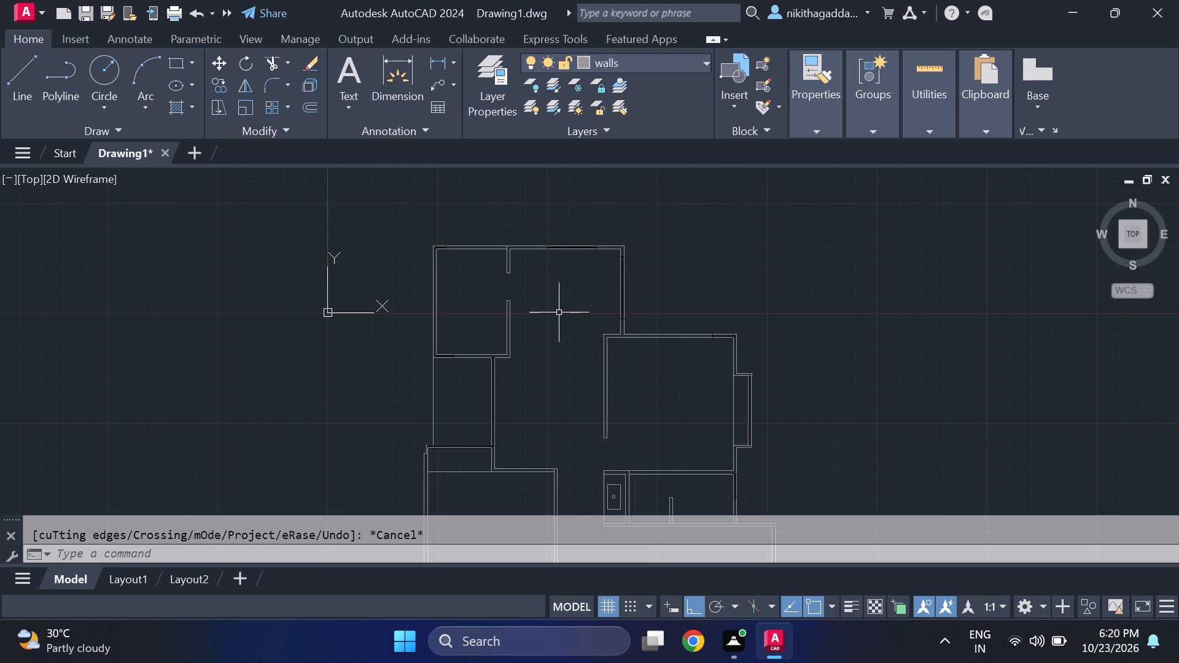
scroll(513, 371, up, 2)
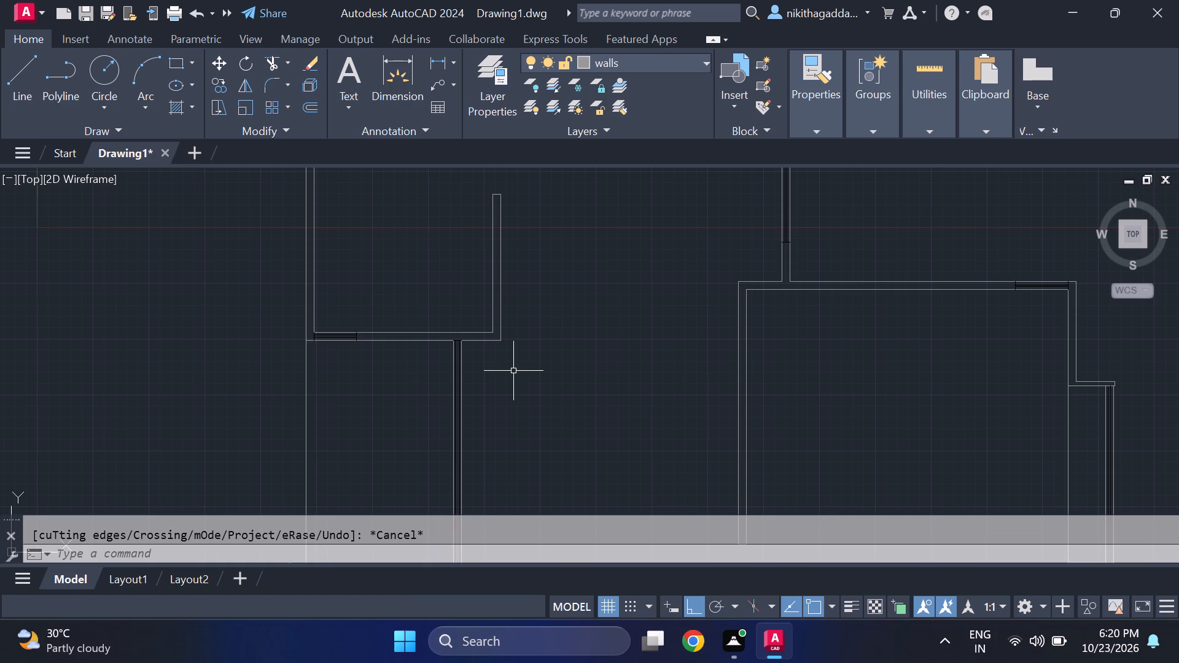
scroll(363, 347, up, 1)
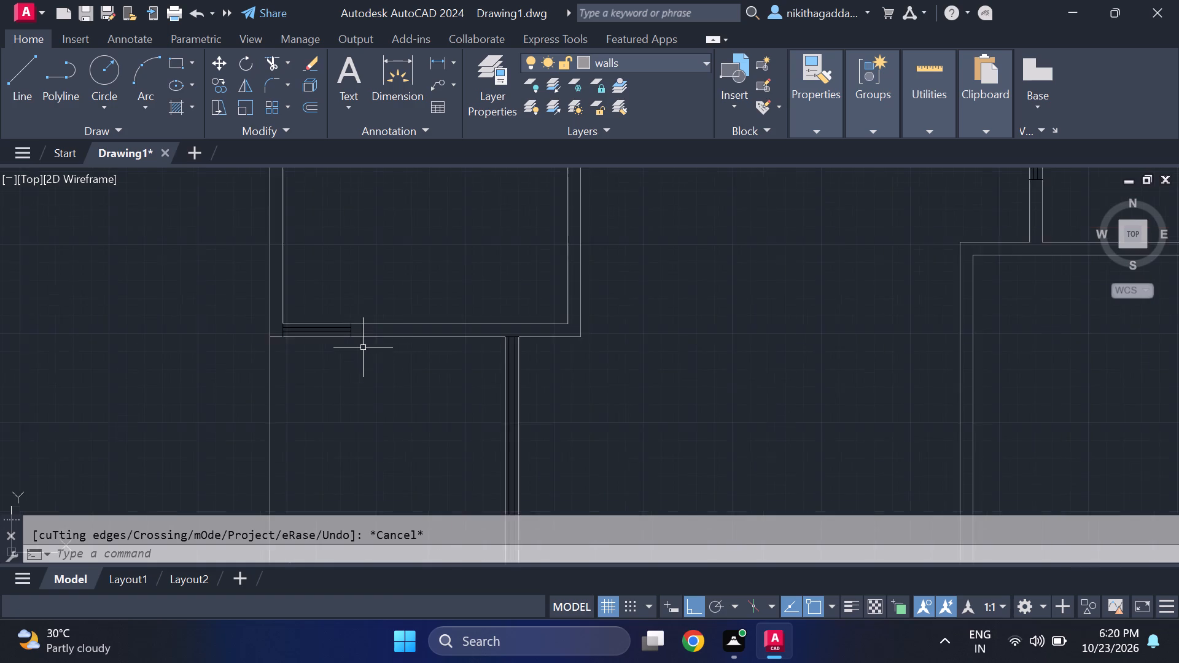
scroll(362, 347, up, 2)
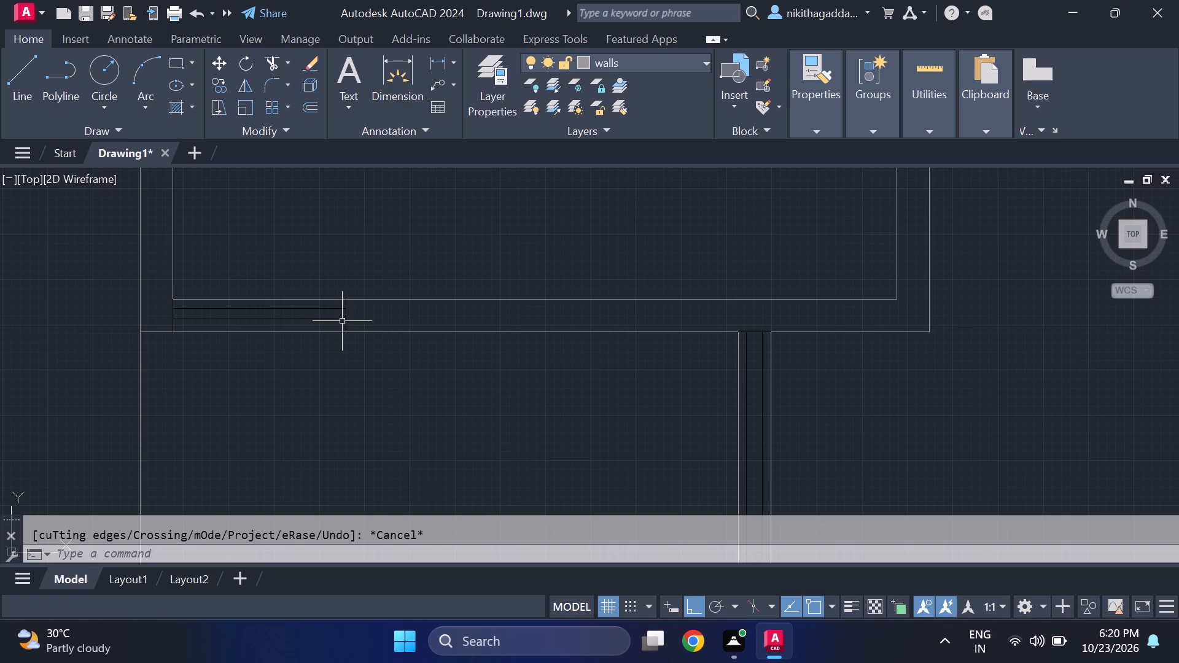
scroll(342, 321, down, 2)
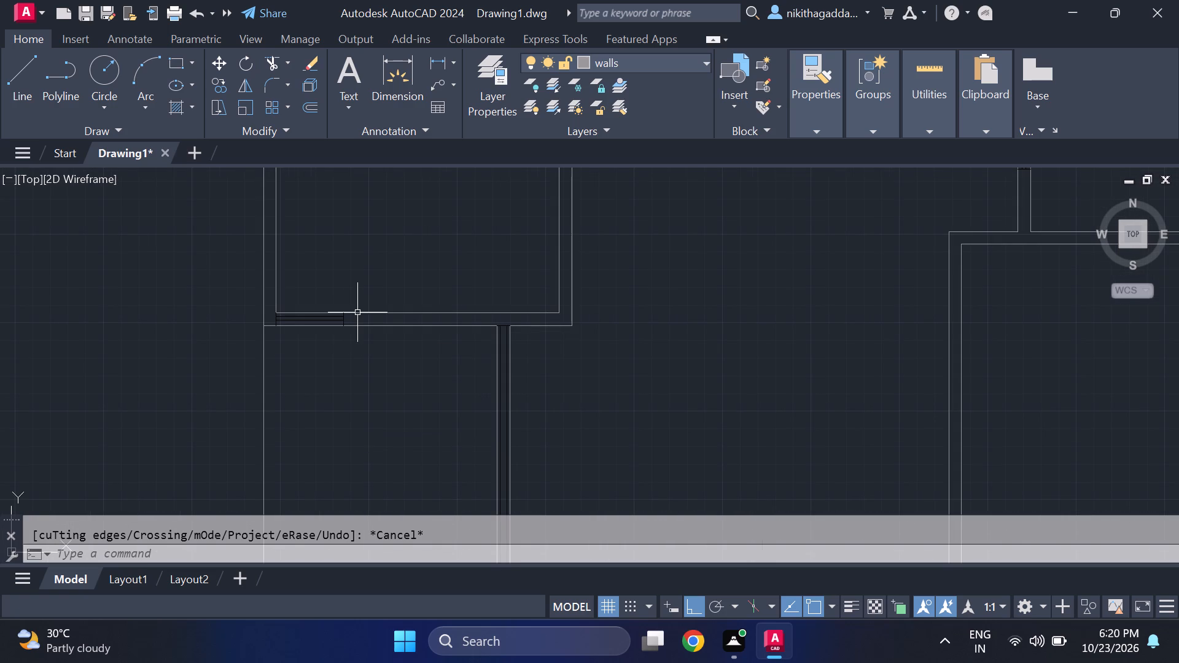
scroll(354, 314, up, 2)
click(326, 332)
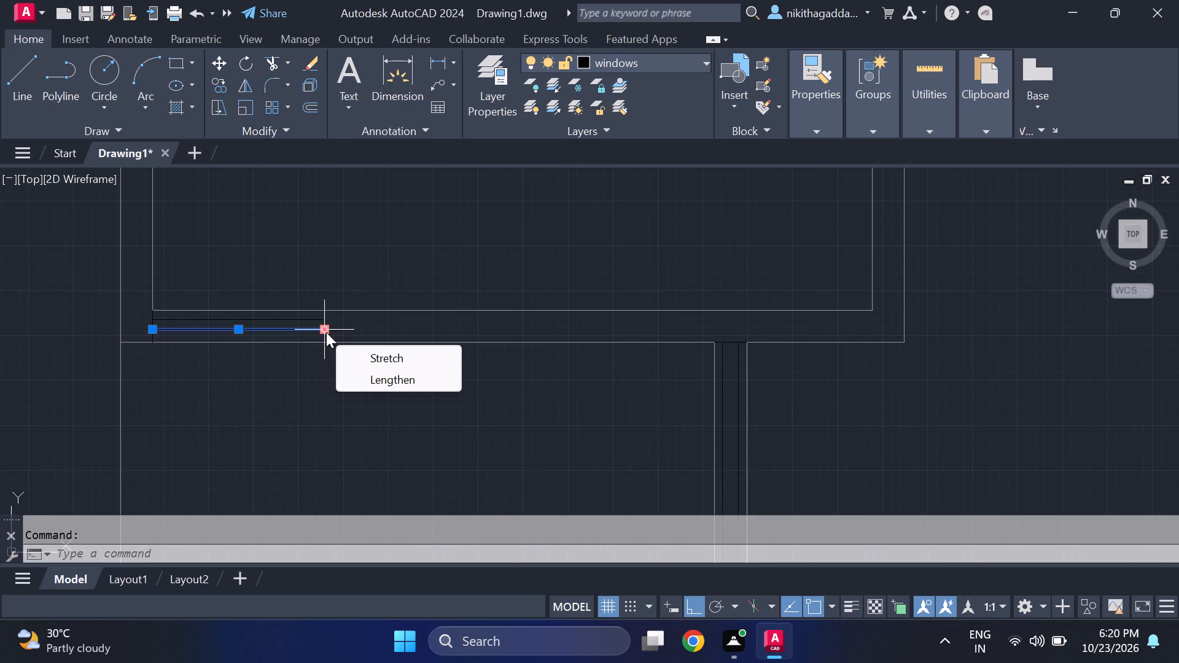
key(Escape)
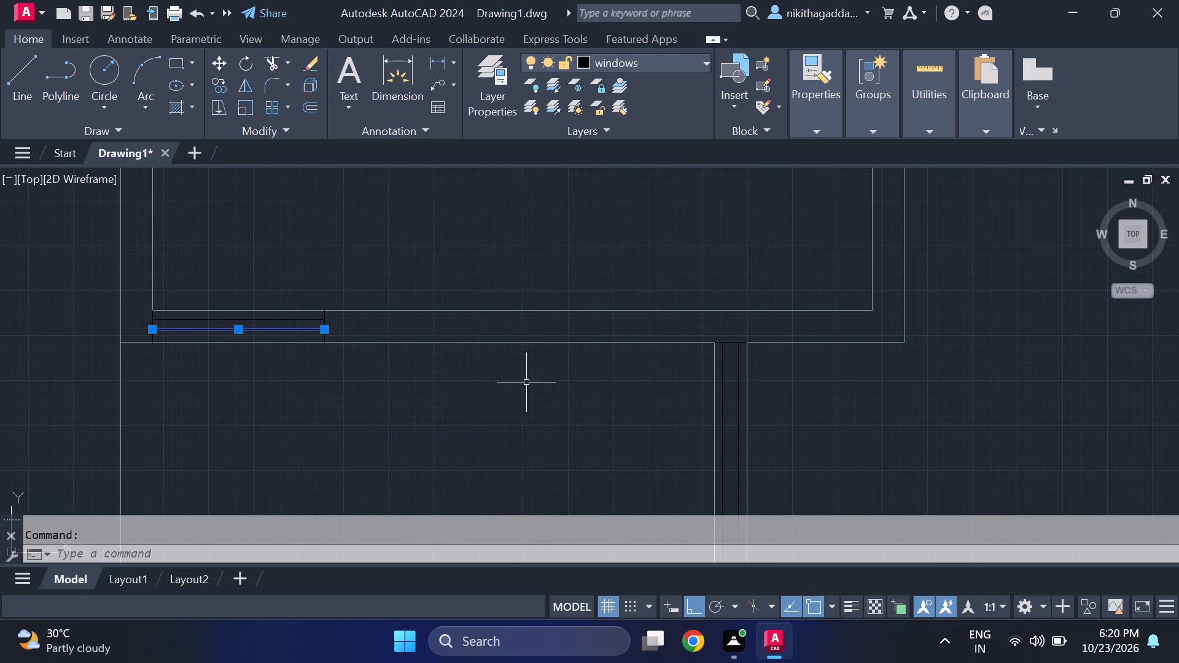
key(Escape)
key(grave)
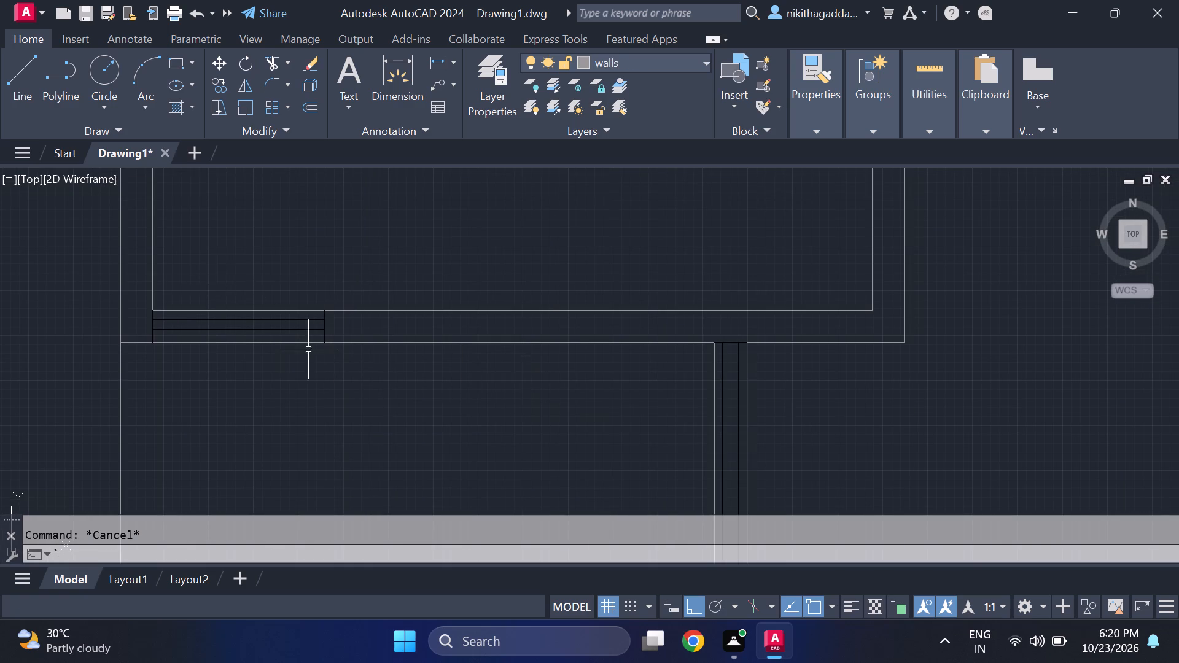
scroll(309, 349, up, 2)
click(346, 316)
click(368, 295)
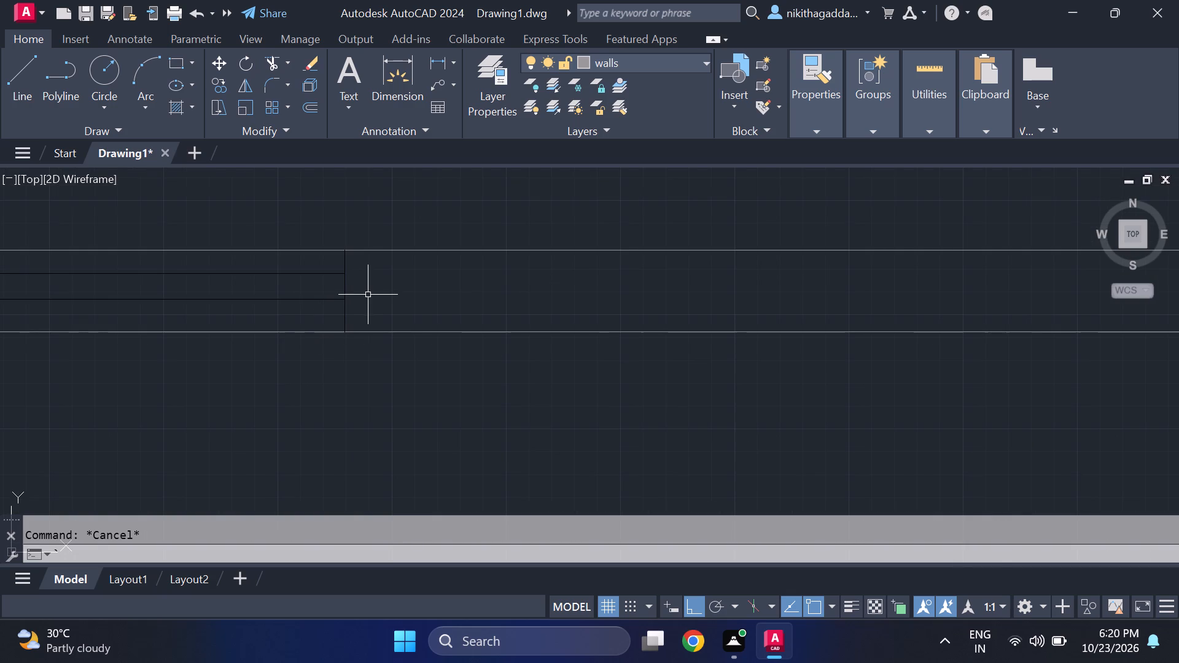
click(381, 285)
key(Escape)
Move the east end line of the window in the upper-west room's south wall further east along that wall.
scroll(379, 285, up, 2)
click(317, 277)
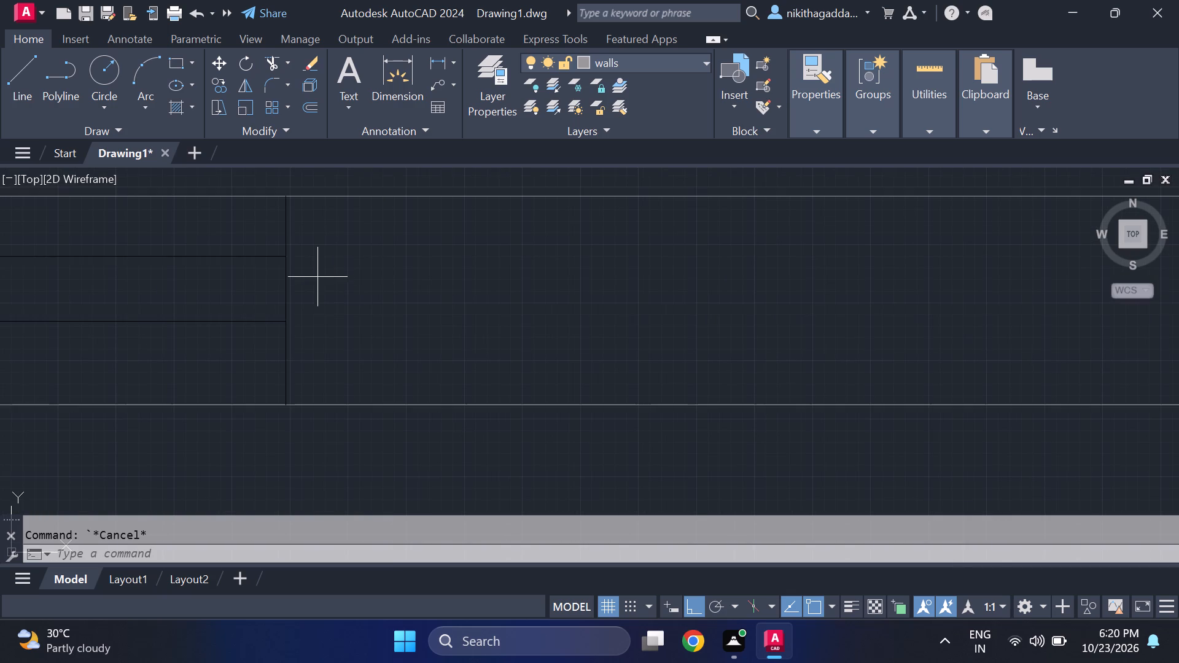
click(273, 287)
scroll(375, 279, down, 4)
scroll(650, 349, down, 2)
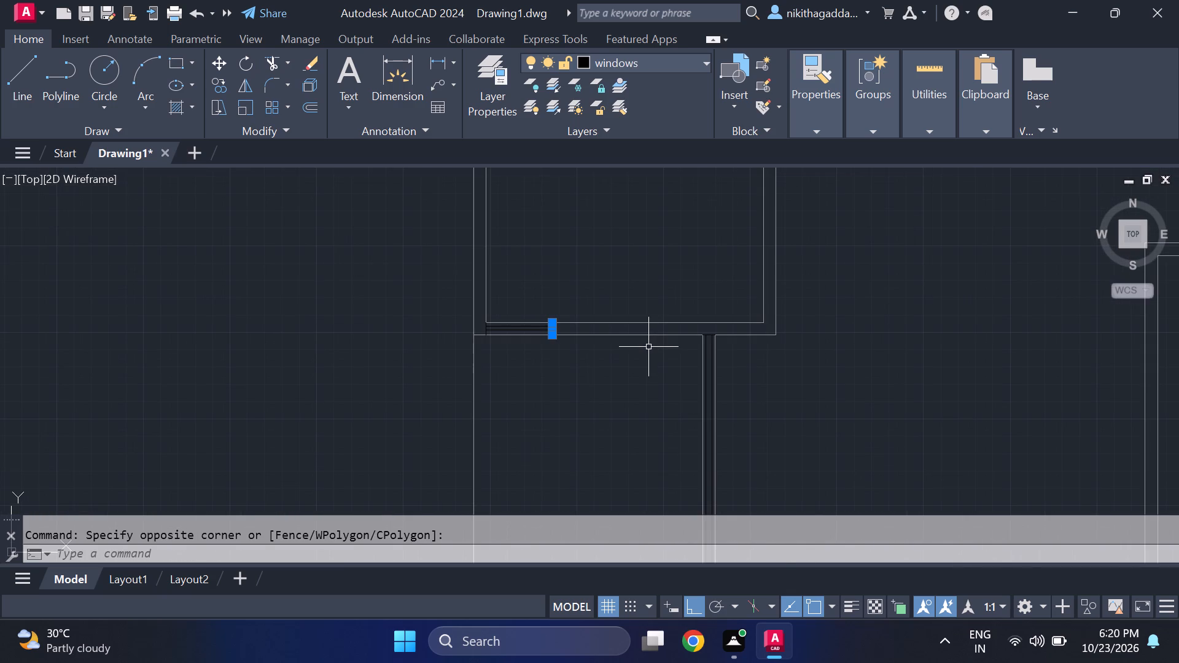
key(m)
key(Return)
scroll(597, 345, up, 1)
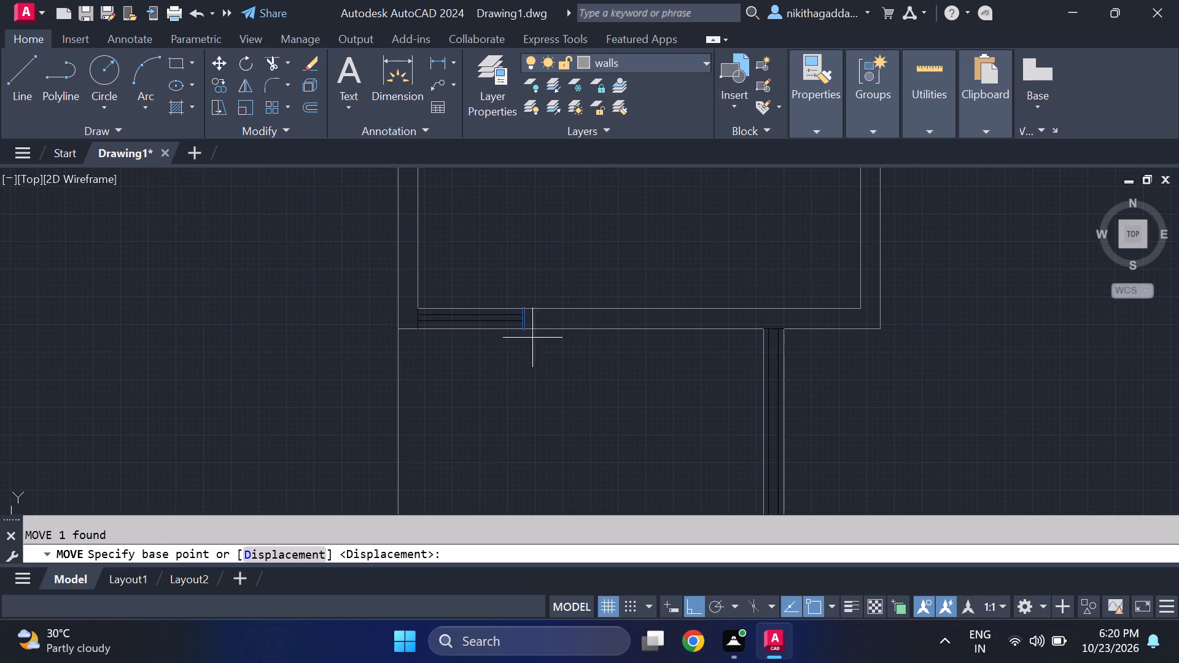
click(529, 335)
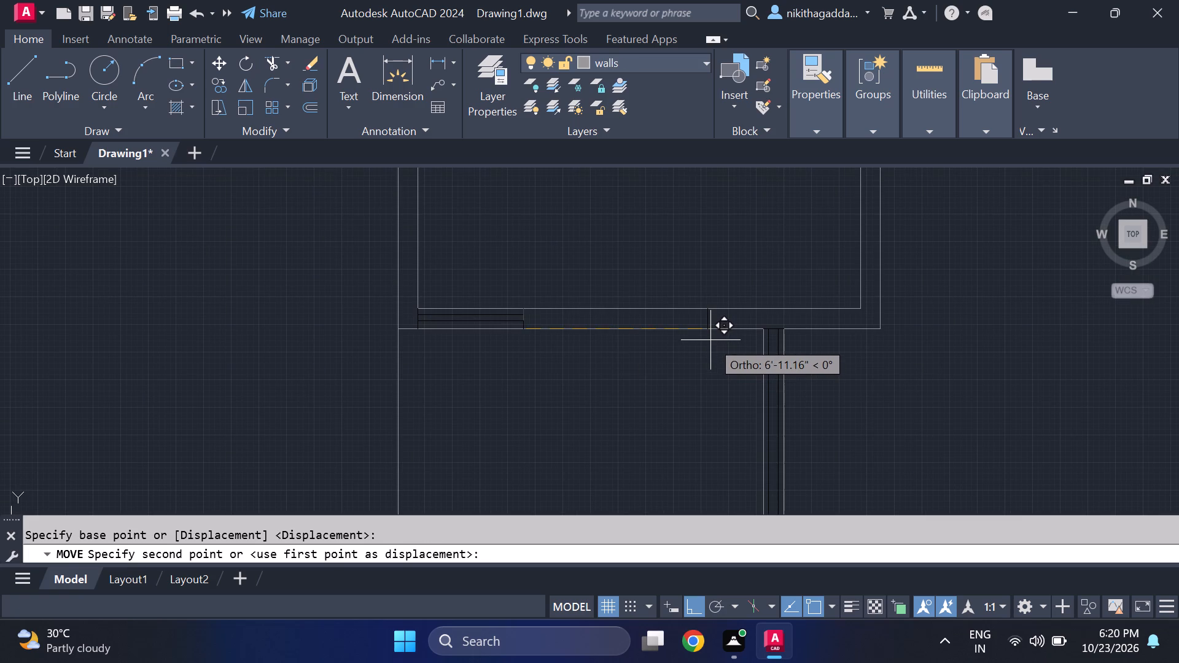
click(666, 331)
Extend the window's two glazing lines east to the moved end line.
scroll(482, 306, up, 1)
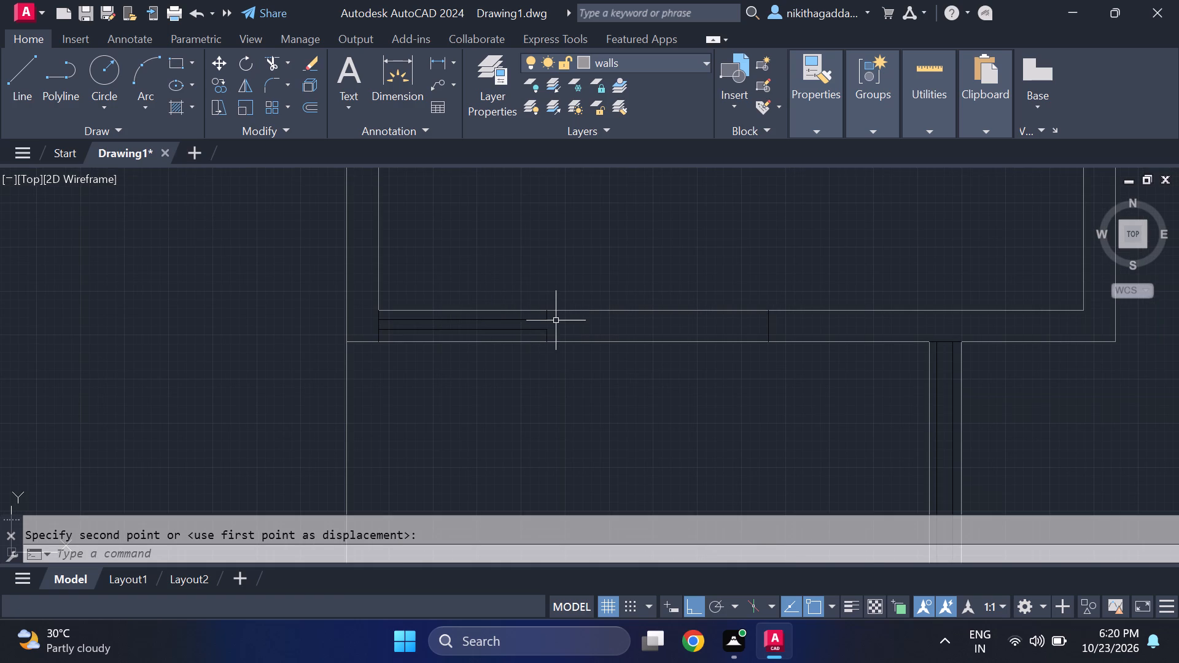
text(ex)
key(Return)
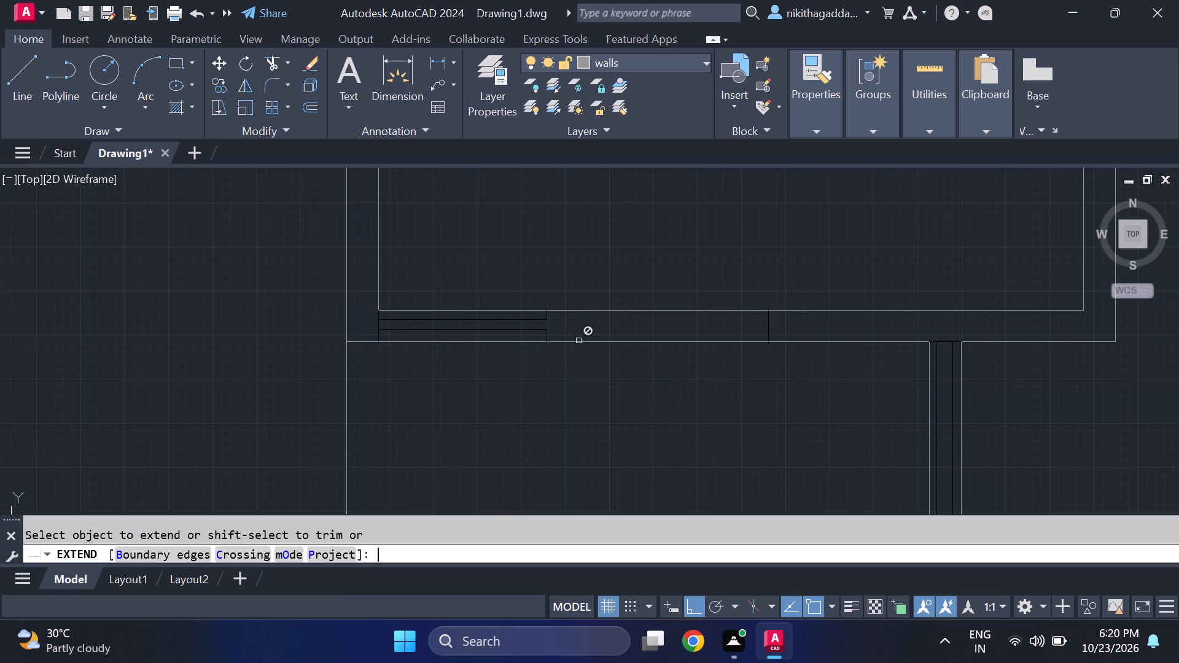
click(538, 317)
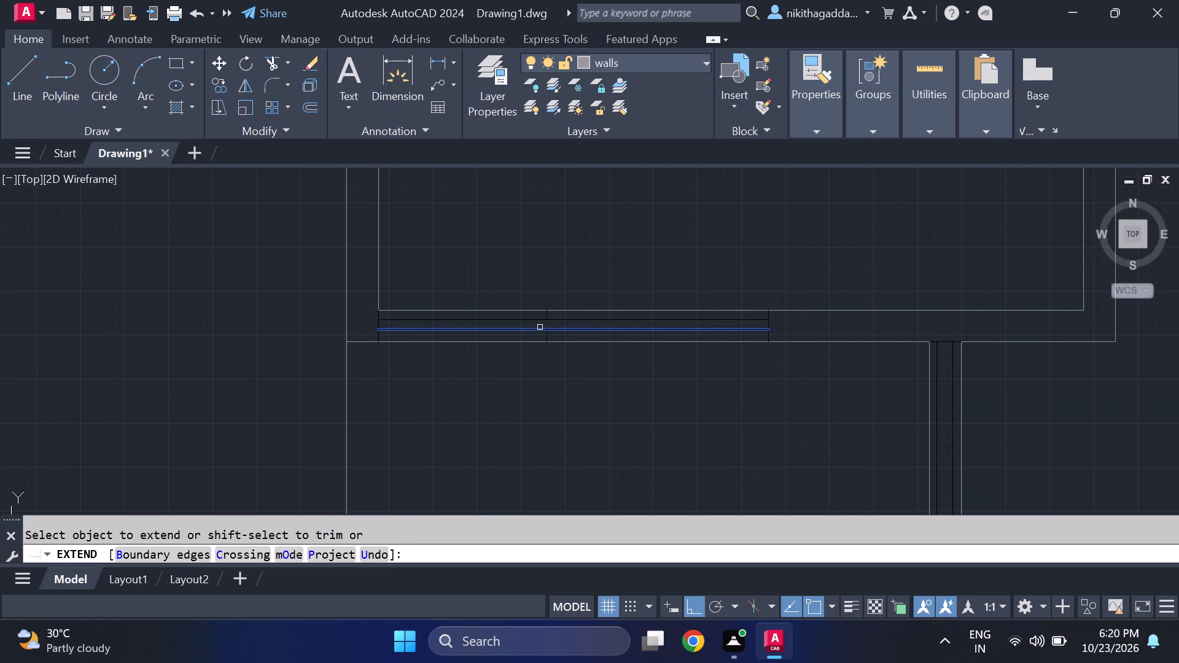
click(540, 331)
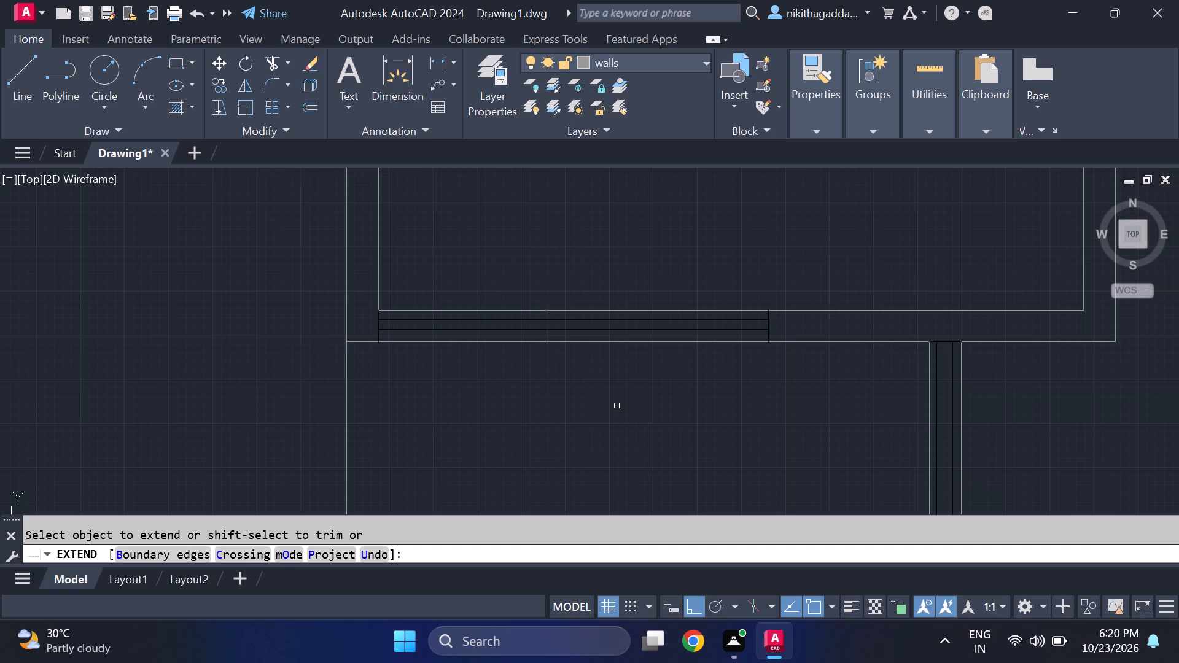
key(Escape)
Trim away the two leftover end line pieces at the window's former east end, between the glazing lines and wall faces.
text(tr)
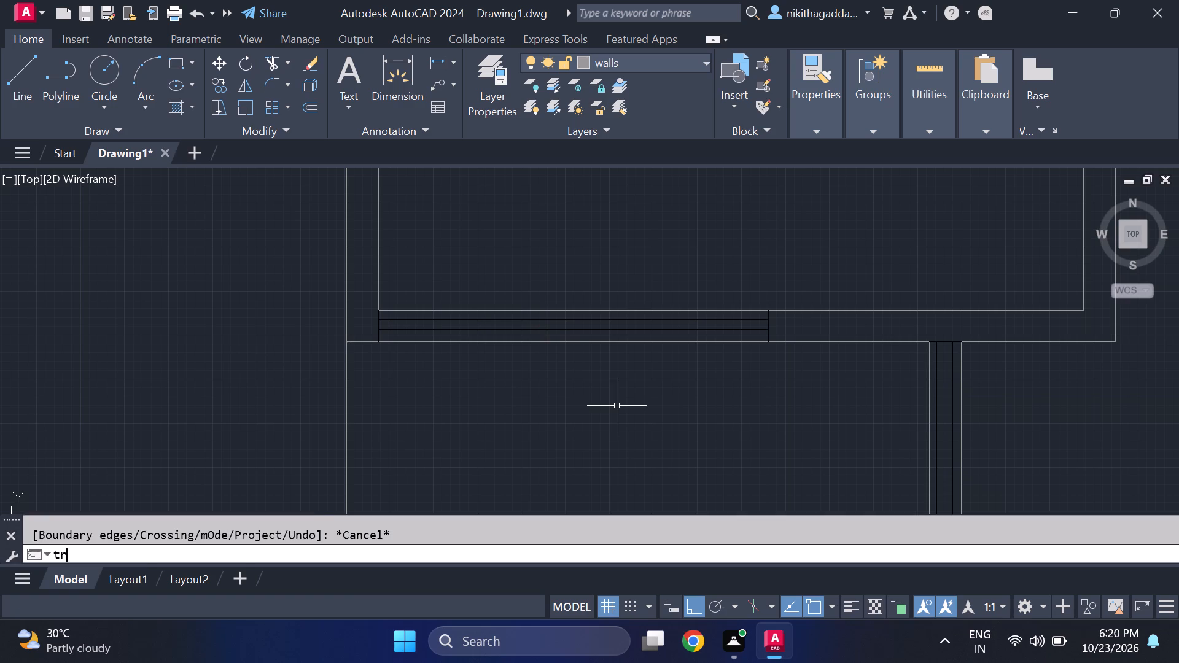
key(Return)
scroll(551, 327, up, 2)
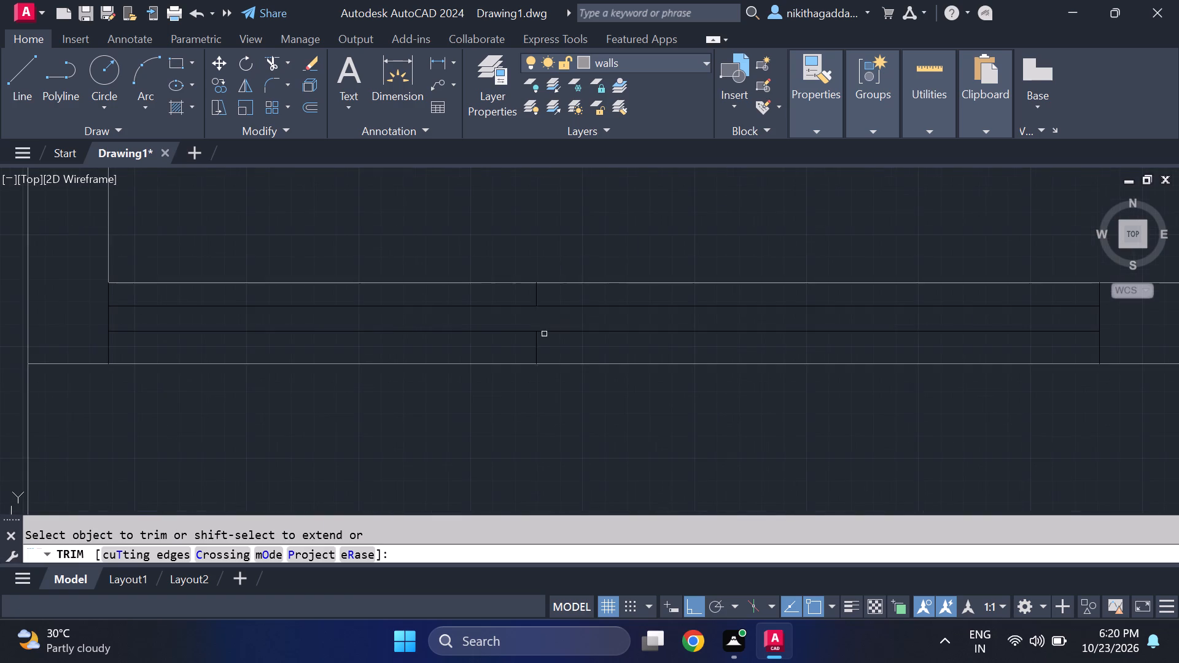
scroll(537, 344, up, 1)
click(532, 344)
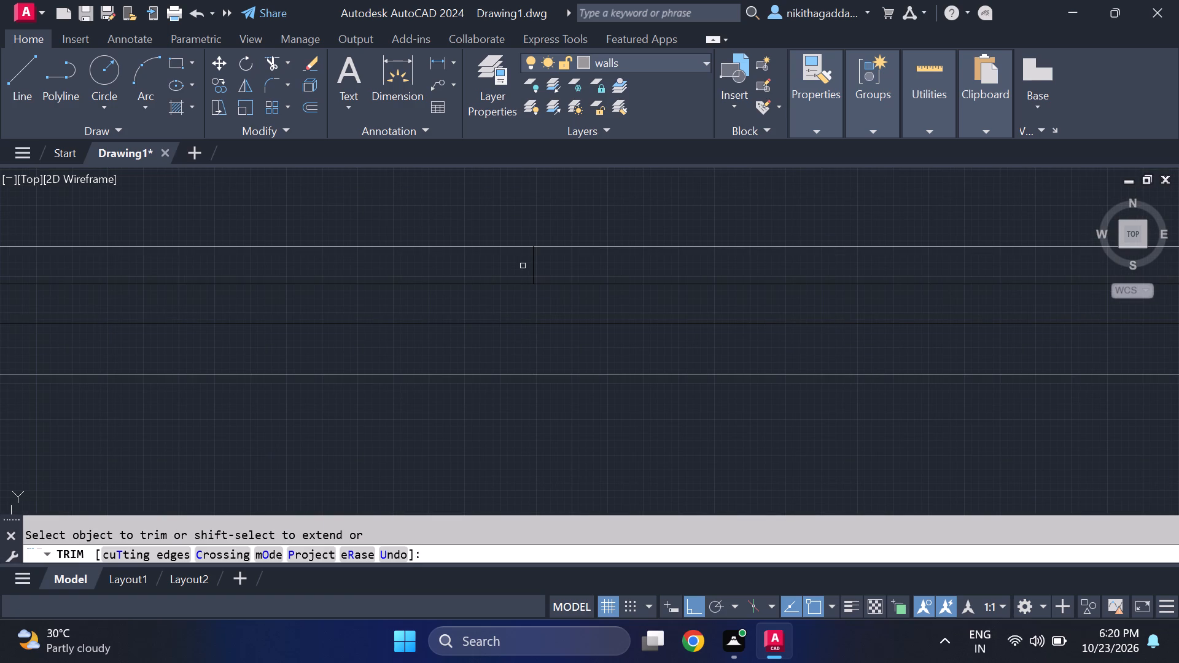
click(534, 258)
scroll(563, 357, down, 7)
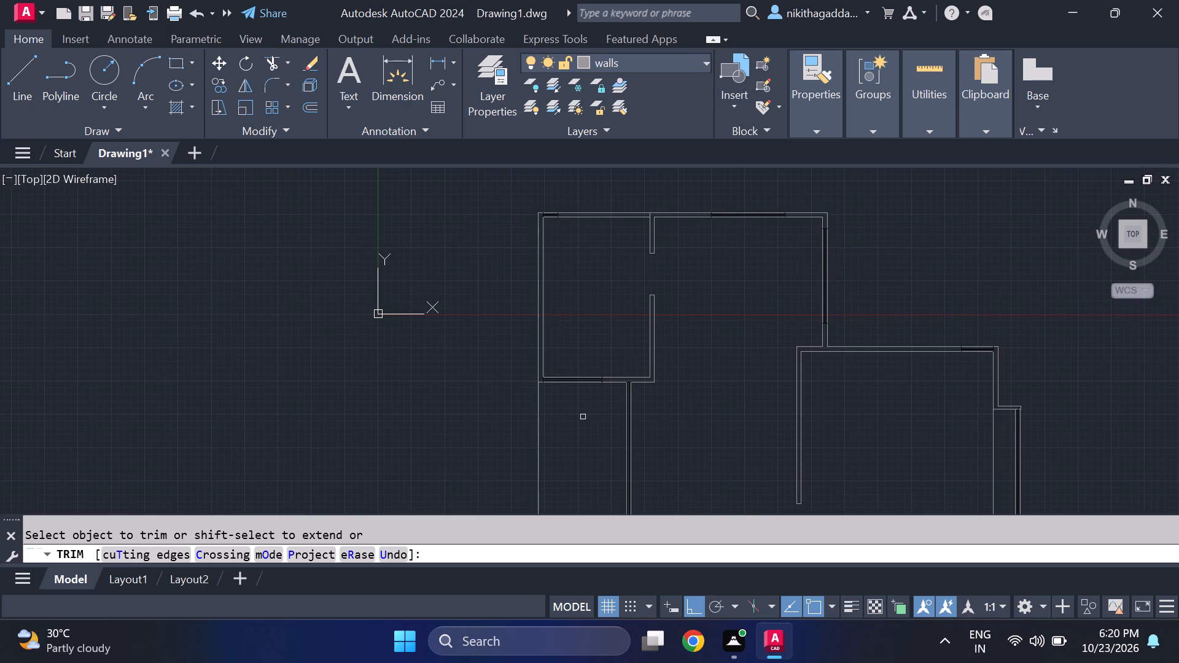
key(Escape)
key(Escape)
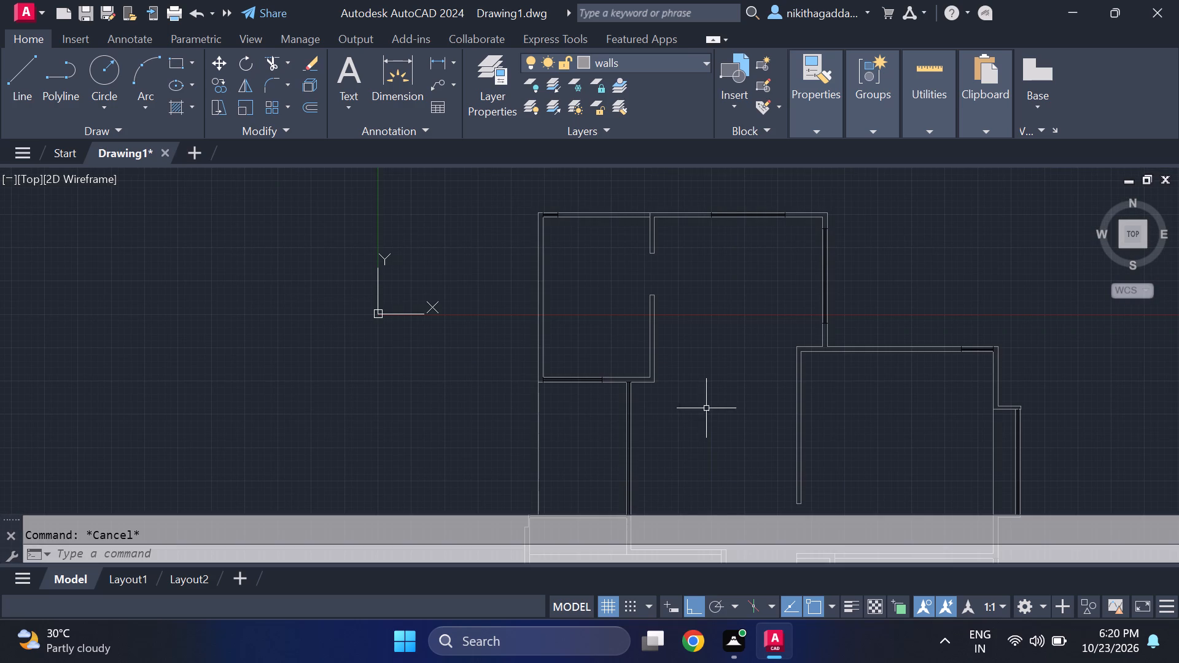
Examine the floor plan's walls and openings from the upper rooms down to the entrance area on the south side.
middle_drag(701, 284, 731, 349)
scroll(712, 295, up, 1)
scroll(731, 349, down, 2)
middle_drag(731, 349, 588, 274)
scroll(723, 349, up, 1)
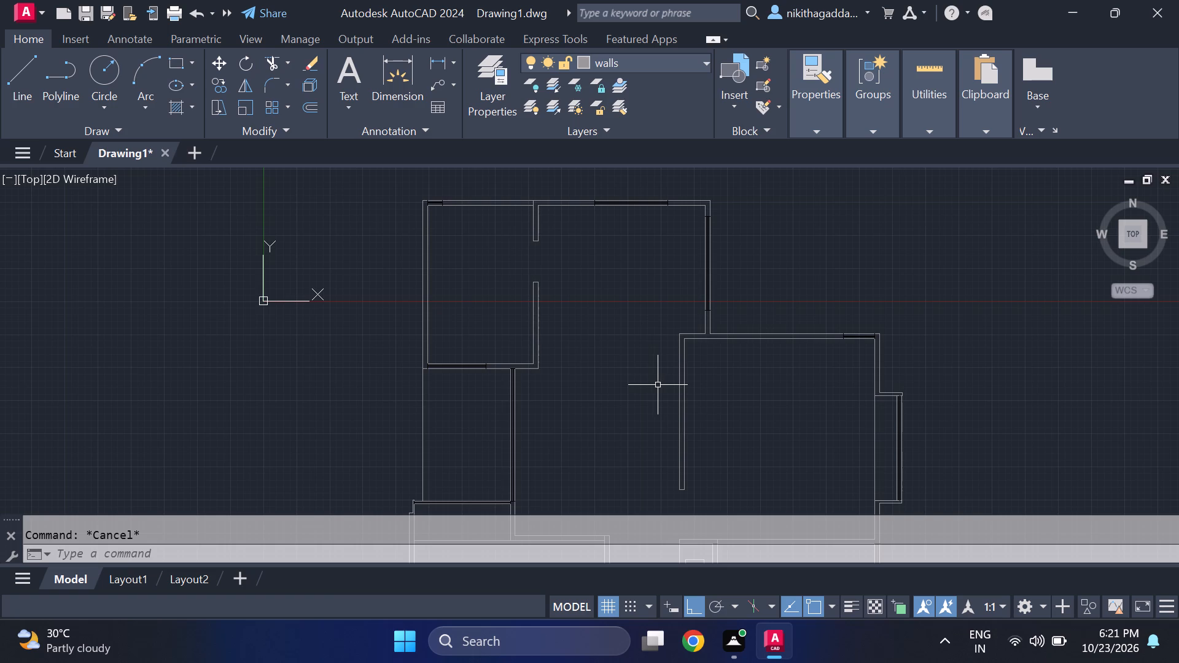
middle_drag(648, 386, 632, 390)
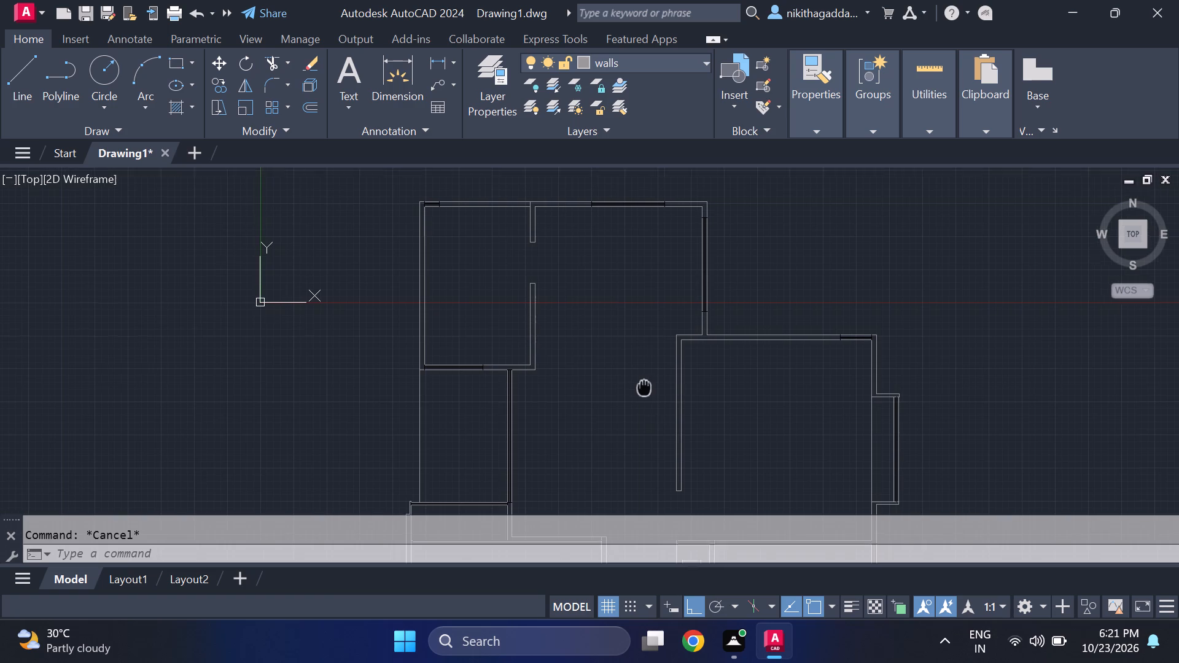
middle_drag(632, 390, 618, 379)
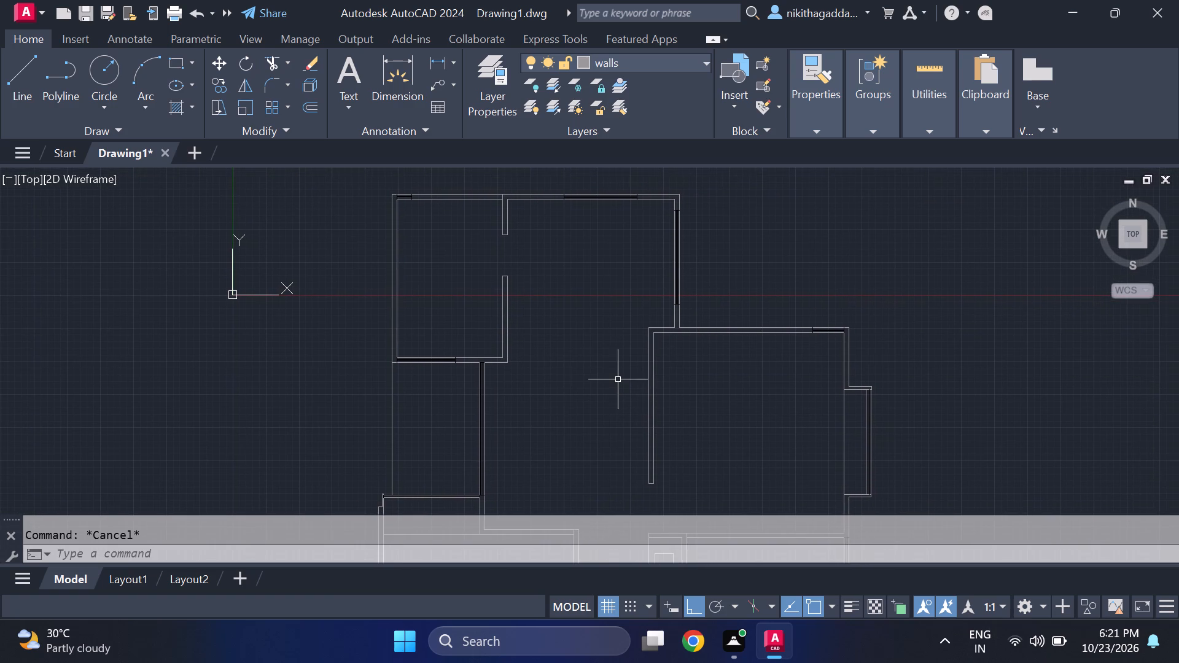
scroll(574, 440, up, 1)
middle_drag(570, 438, 593, 339)
middle_drag(639, 410, 632, 381)
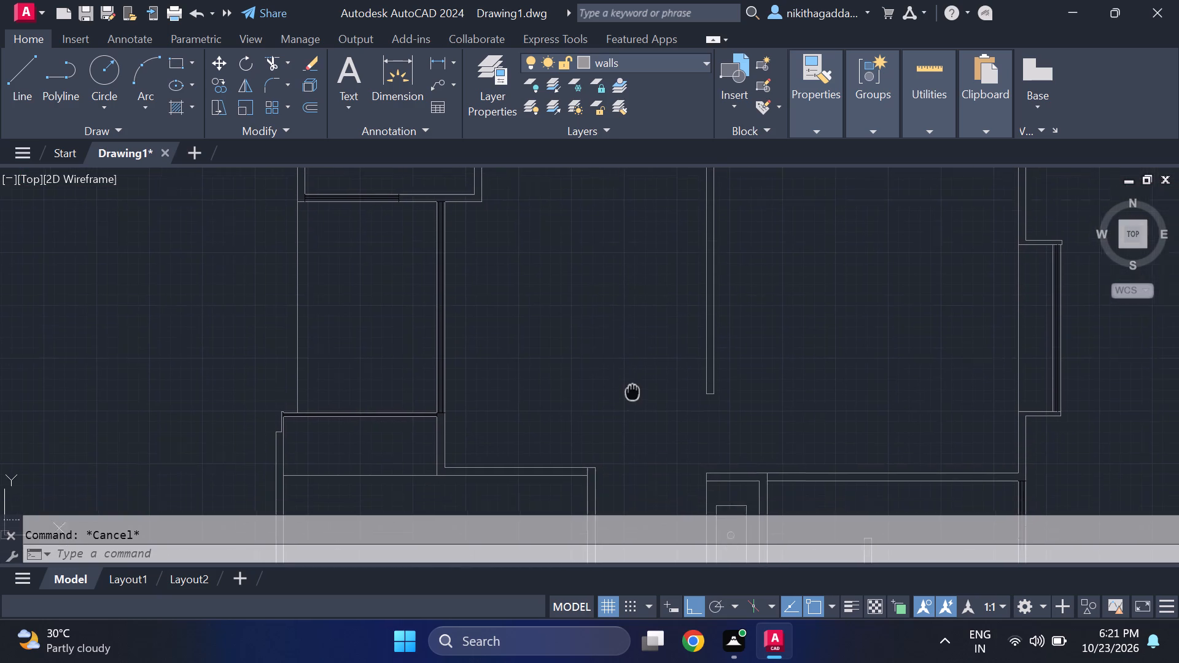
middle_drag(632, 381, 662, 289)
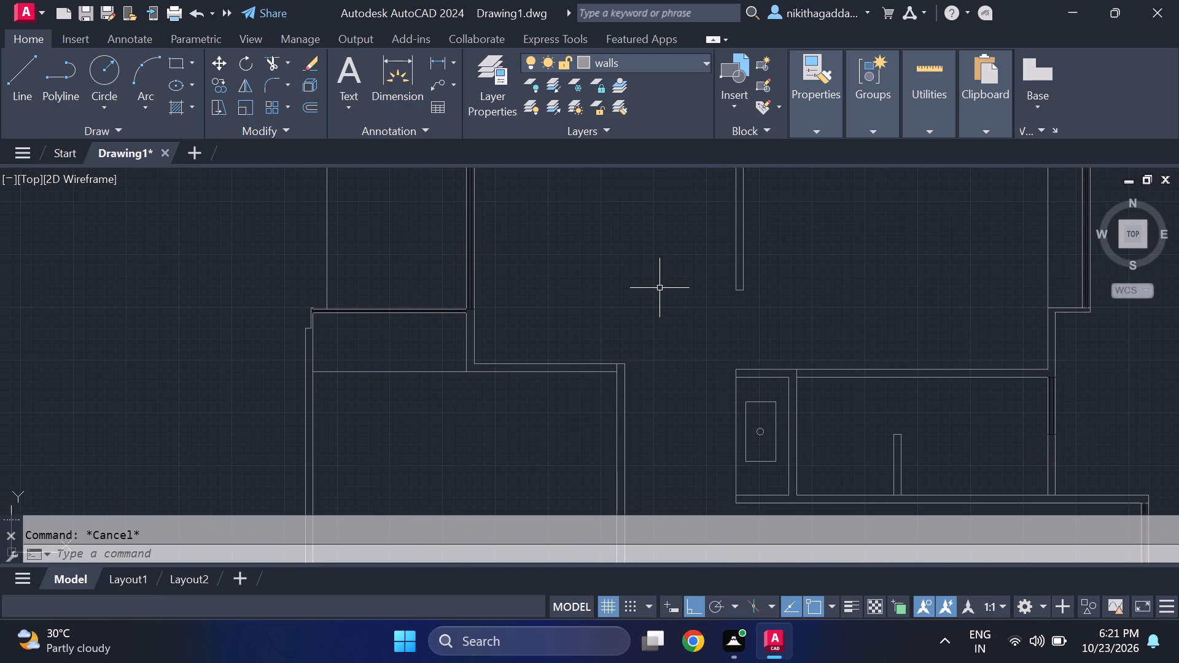
scroll(656, 299, down, 2)
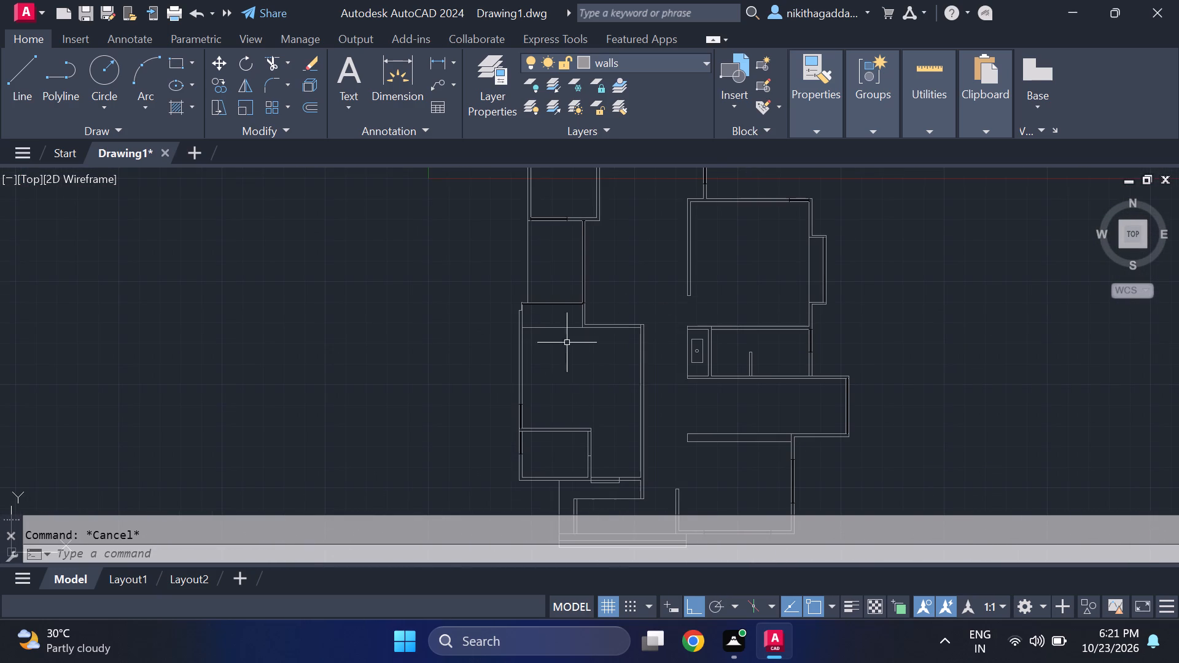
middle_click(559, 314)
middle_drag(609, 441, 551, 390)
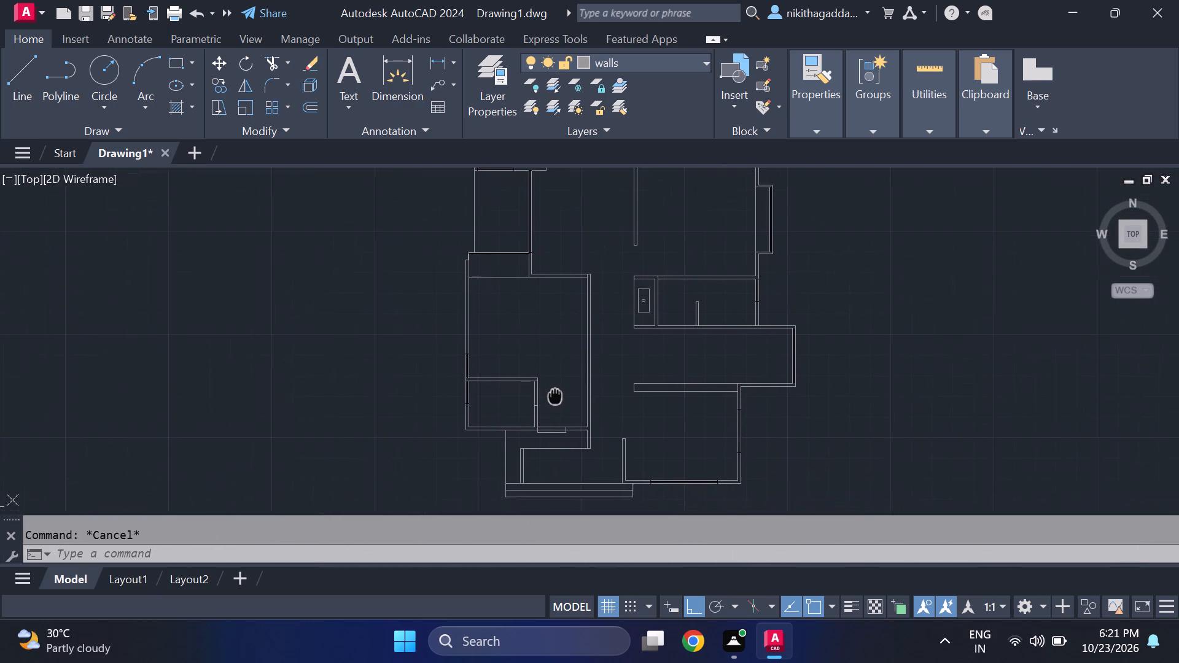
middle_drag(551, 390, 540, 370)
scroll(545, 378, up, 2)
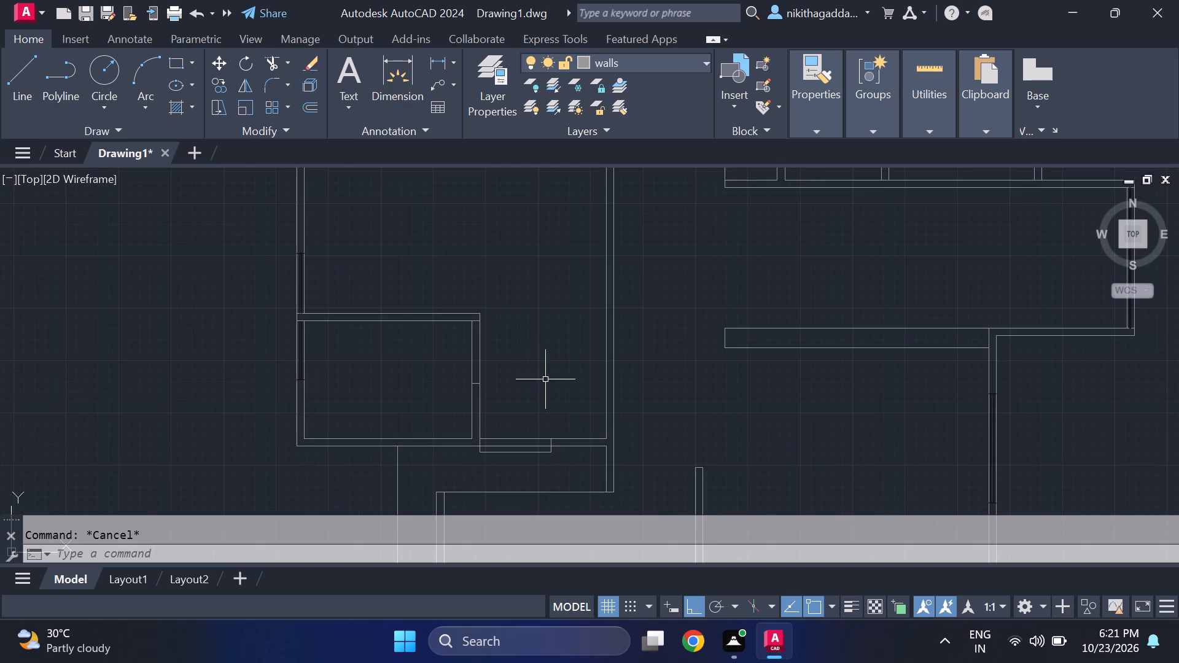
scroll(562, 408, down, 2)
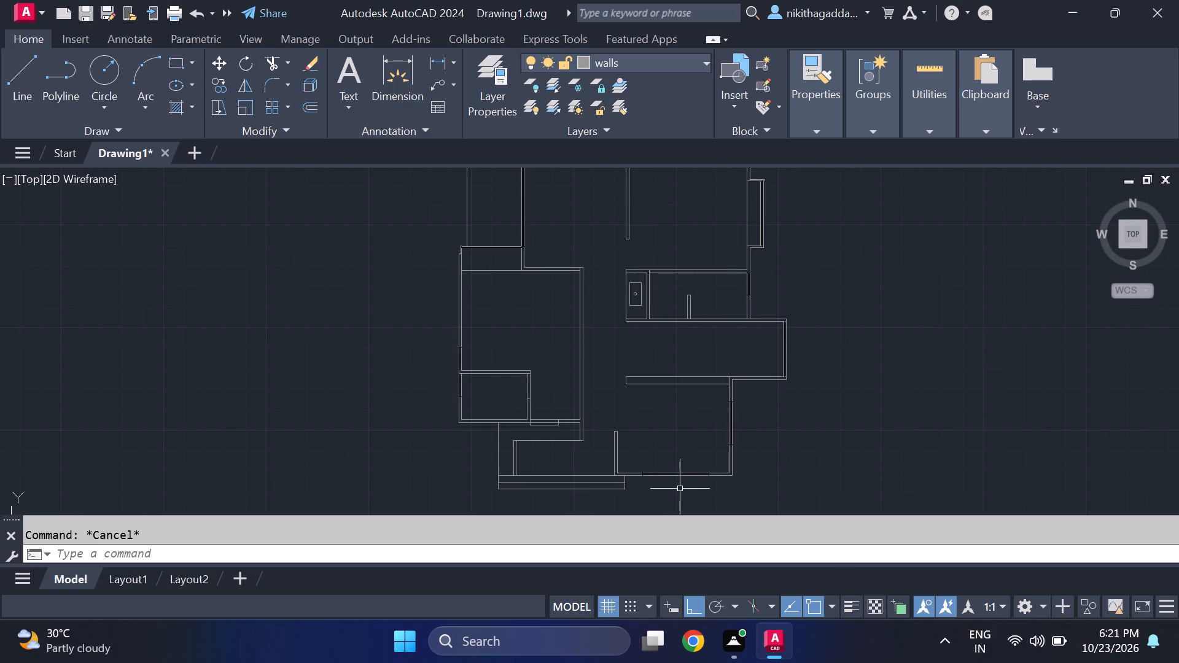
middle_drag(805, 531, 741, 439)
middle_drag(715, 438, 717, 371)
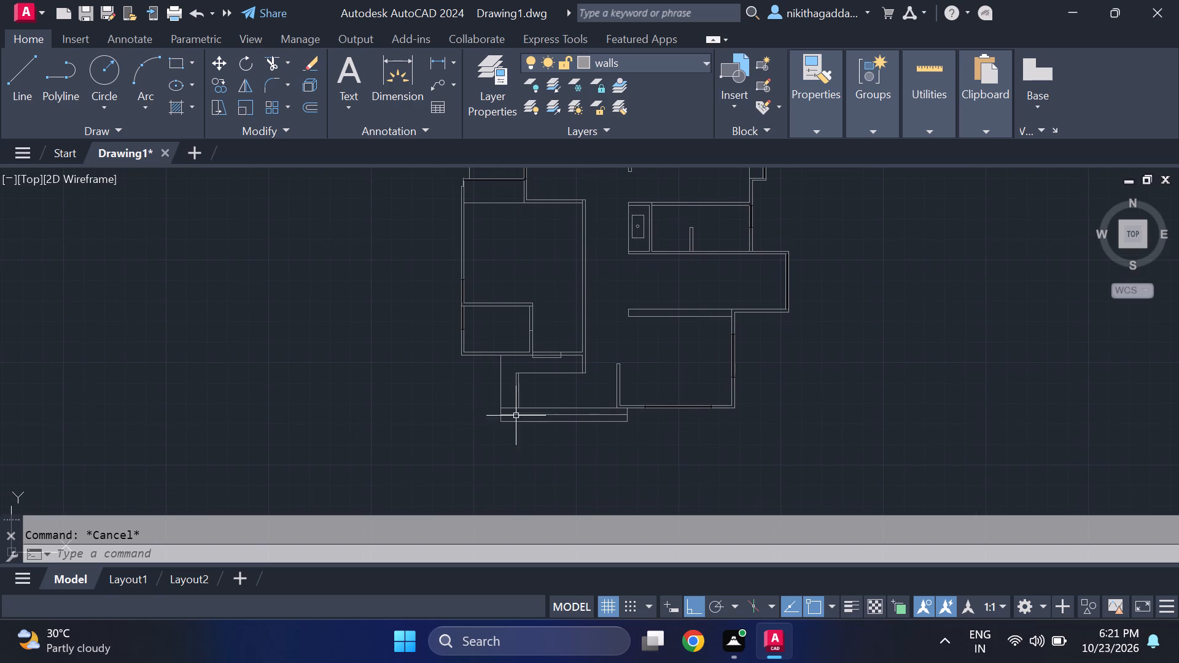
Draw a short line across the entrance area's thin west wall, between its two faces just above its south end.
scroll(519, 401, up, 3)
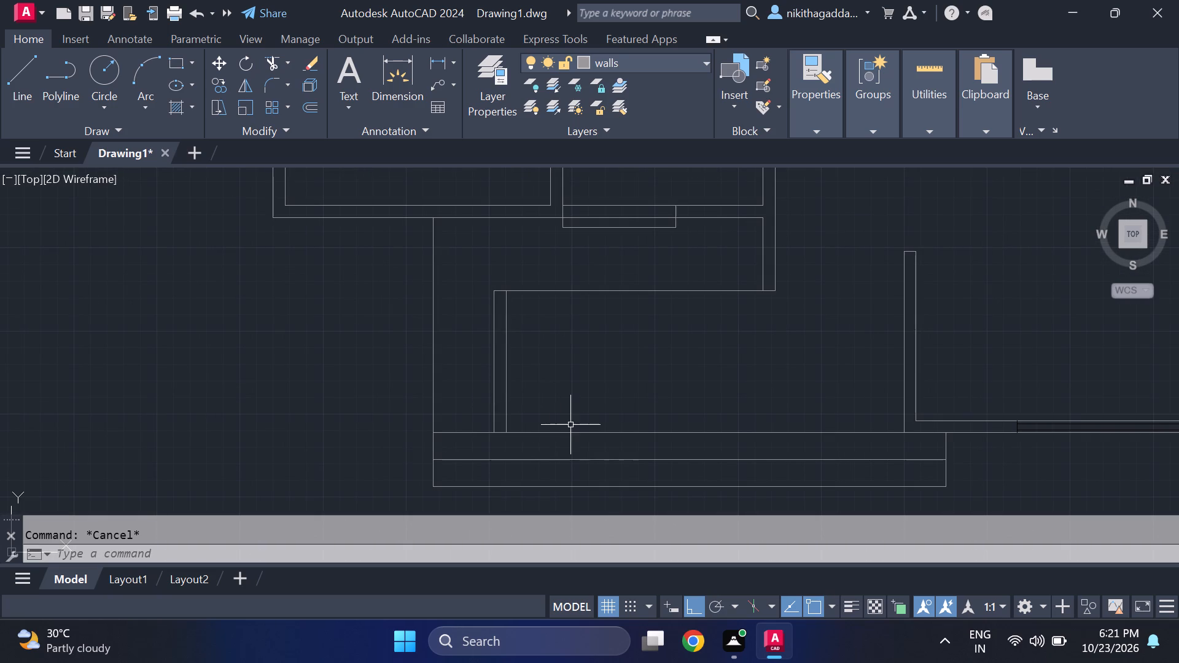
key(l)
key(Return)
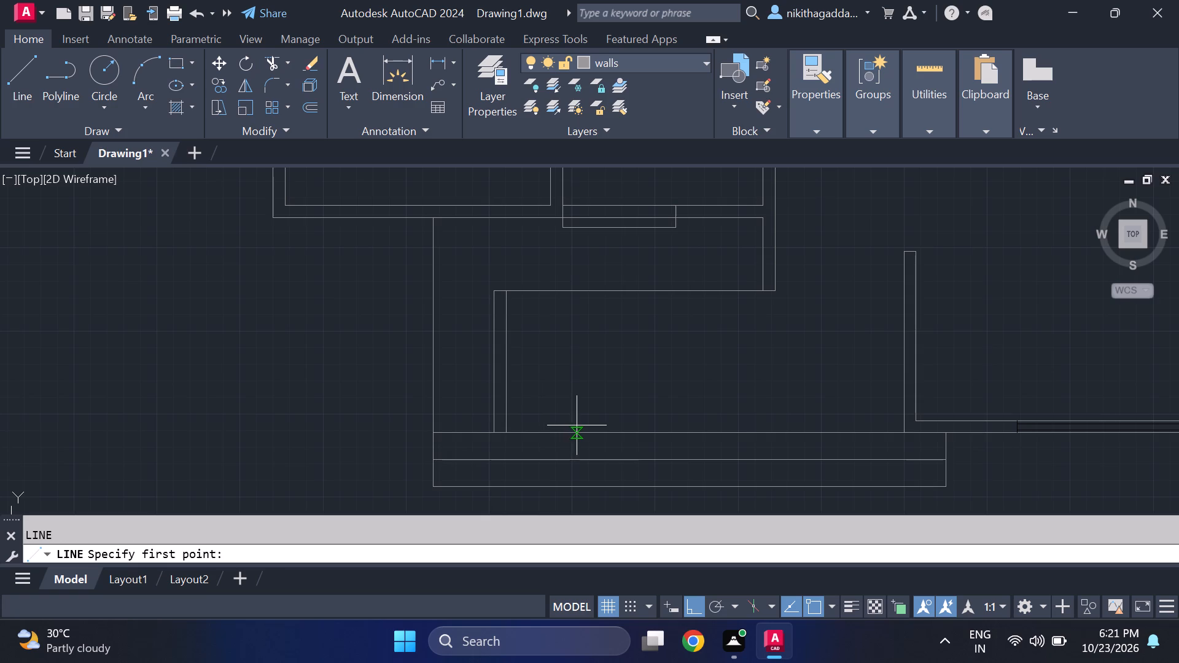
scroll(477, 417, up, 2)
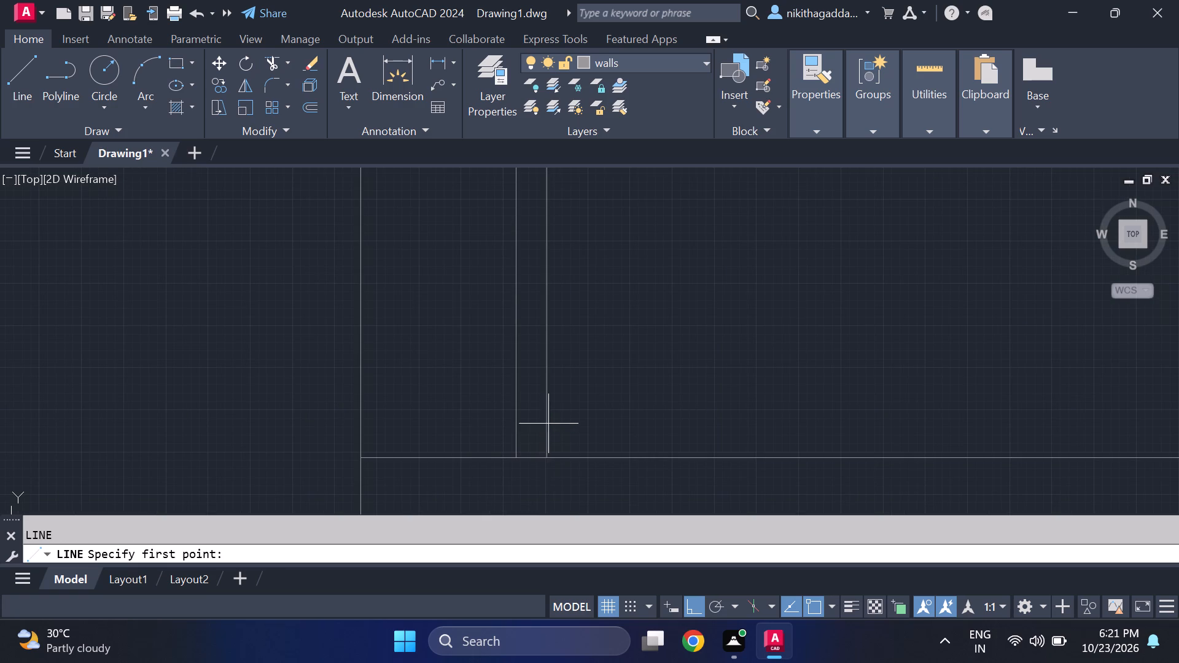
click(548, 425)
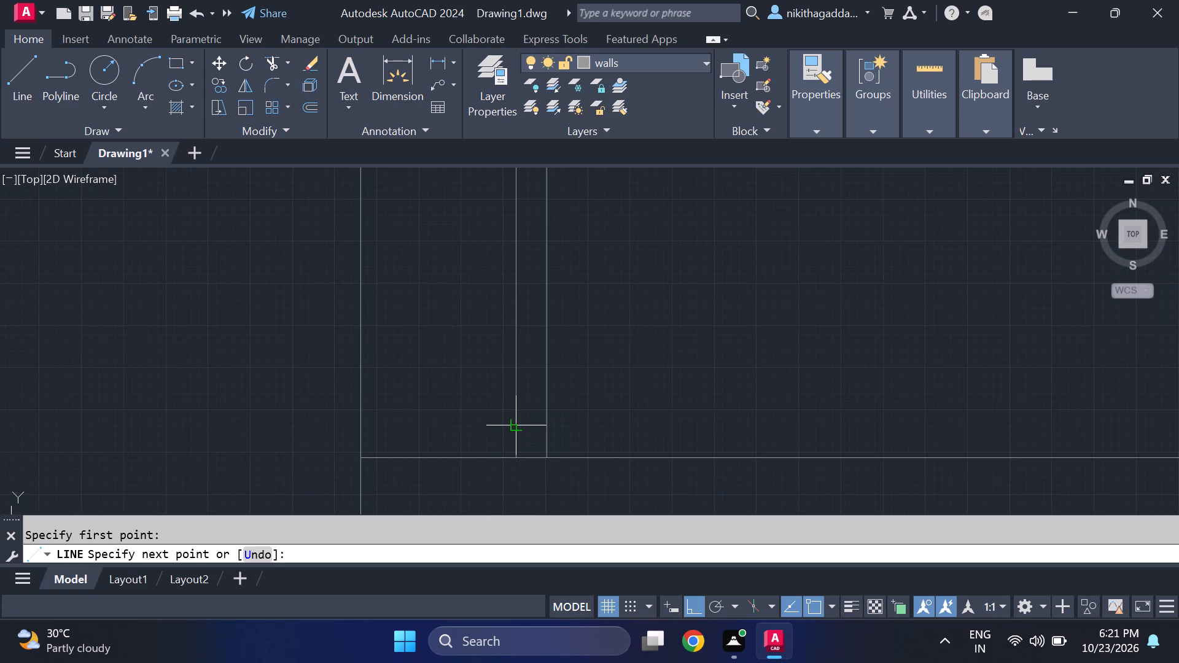
drag(513, 428, 516, 422)
scroll(613, 355, down, 4)
key(Return)
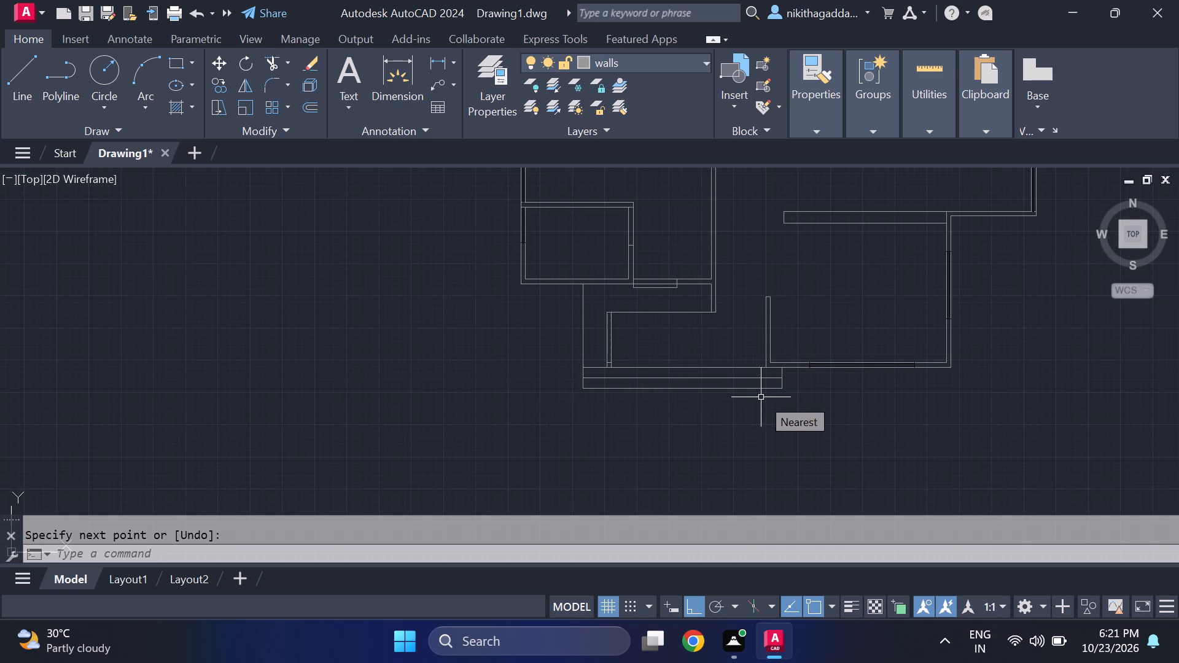
Trim the east face line of the entrance area's thin west wall above the new short cross line.
text(tr)
key(Return)
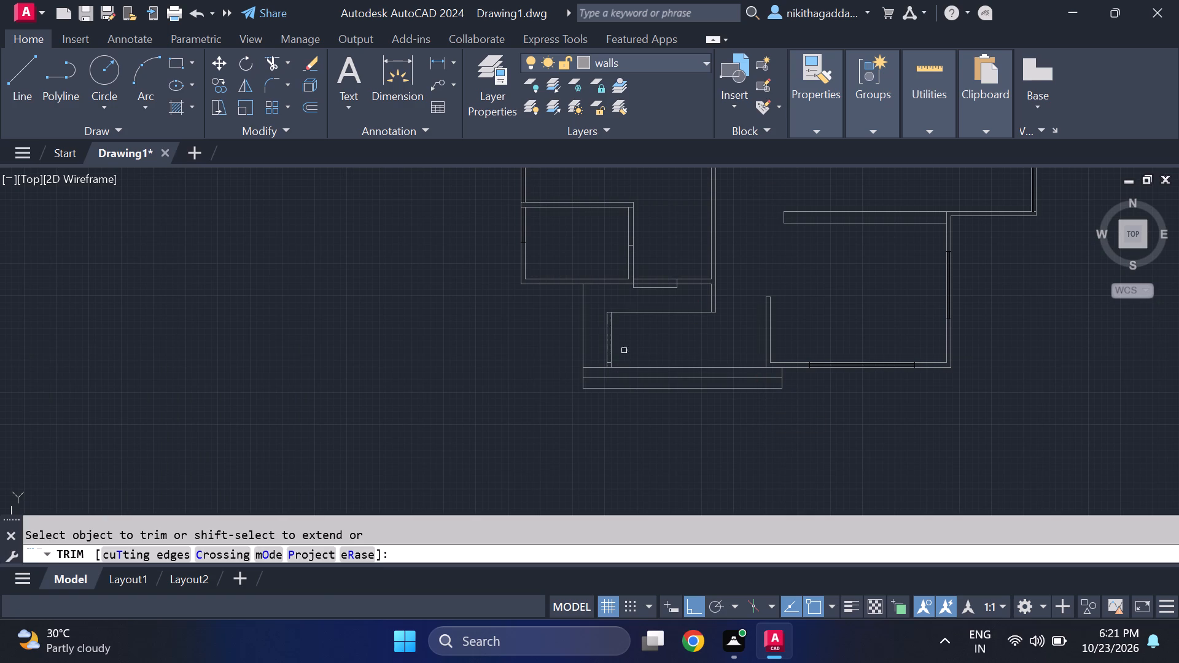
scroll(619, 347, up, 2)
click(597, 362)
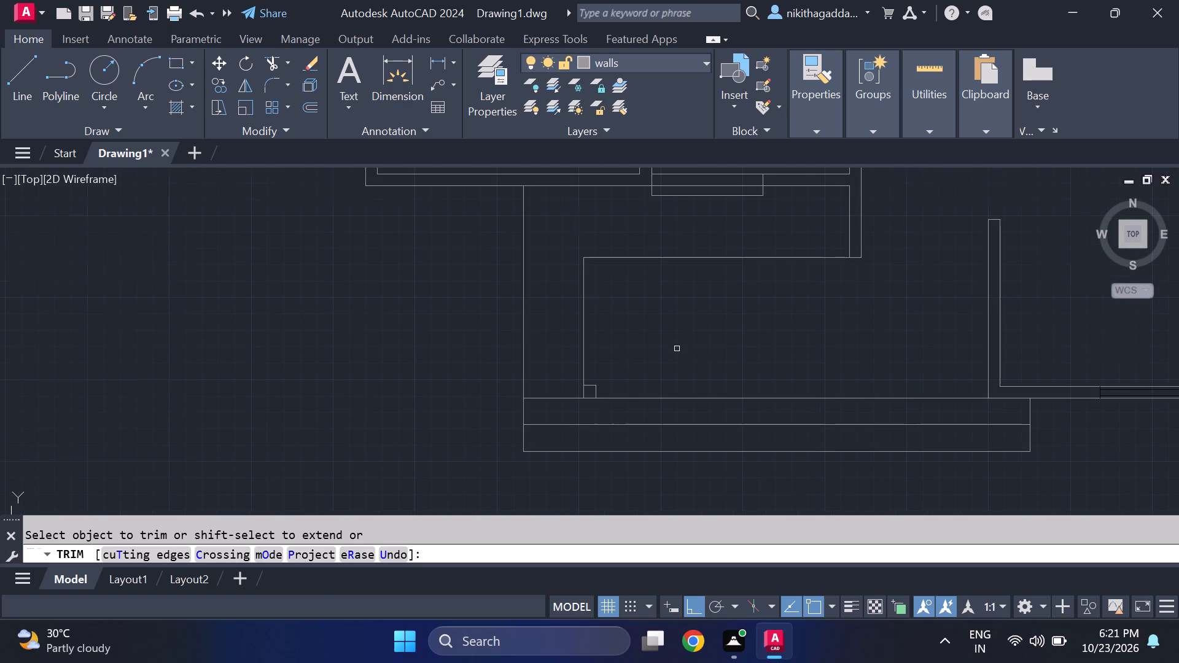
scroll(677, 349, down, 3)
scroll(688, 349, up, 2)
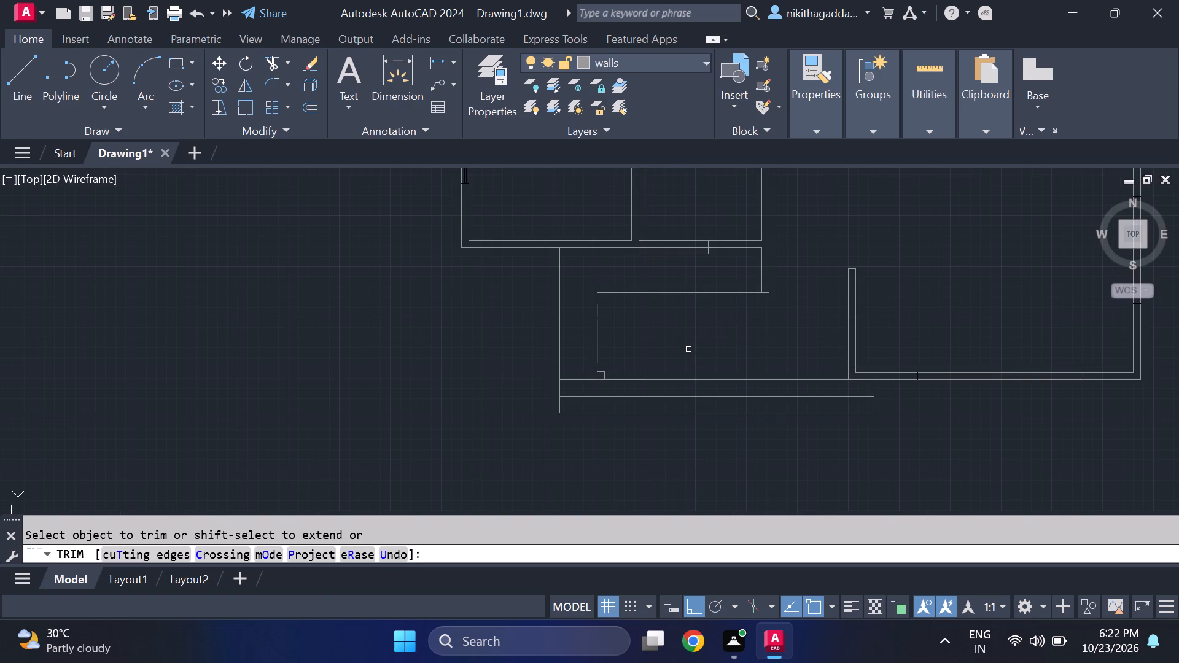
key(Escape)
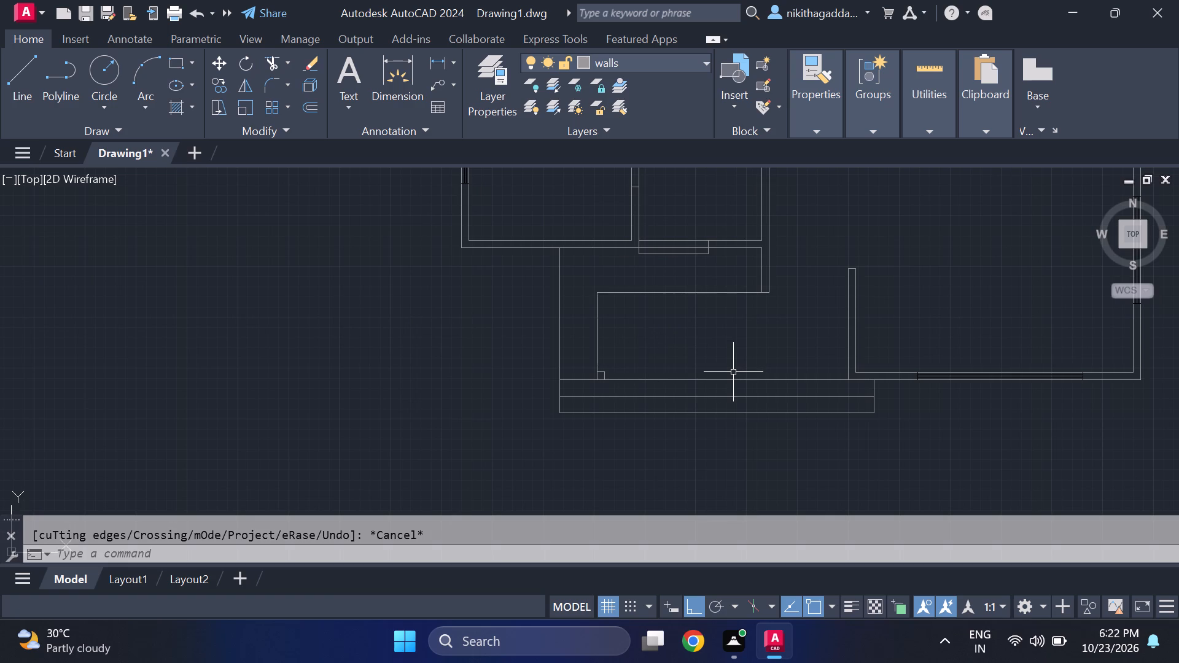
Examine the floor plan's walls and openings from the south entrance up through the eastern rooms.
scroll(868, 355, down, 1)
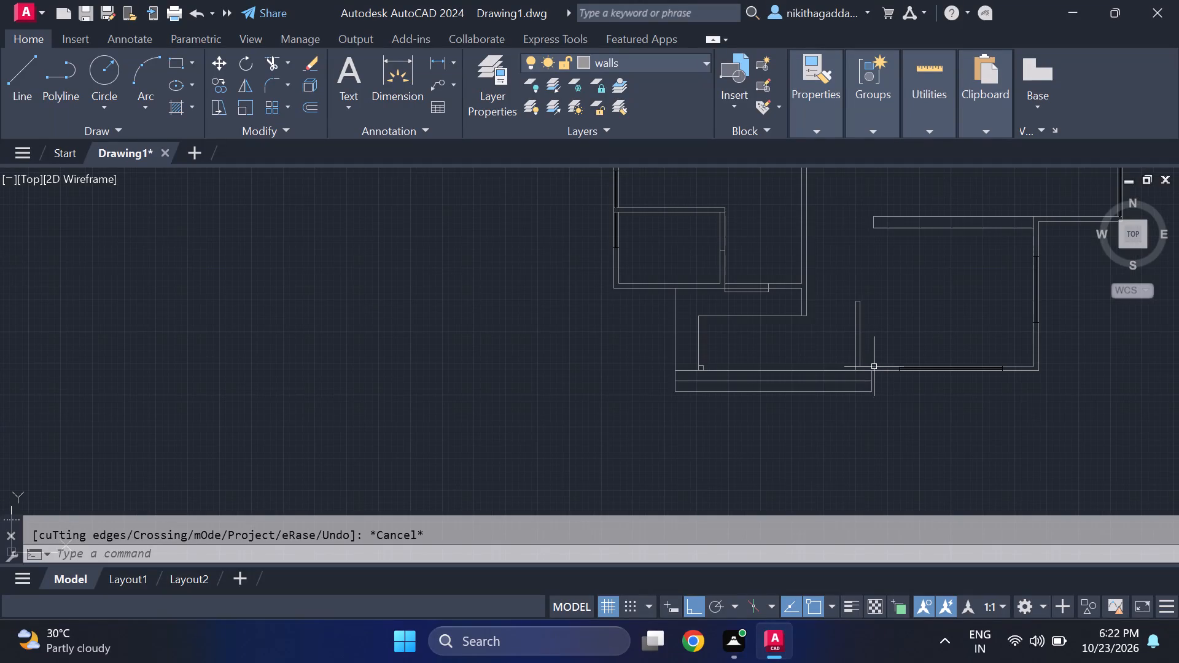
middle_drag(874, 368, 765, 441)
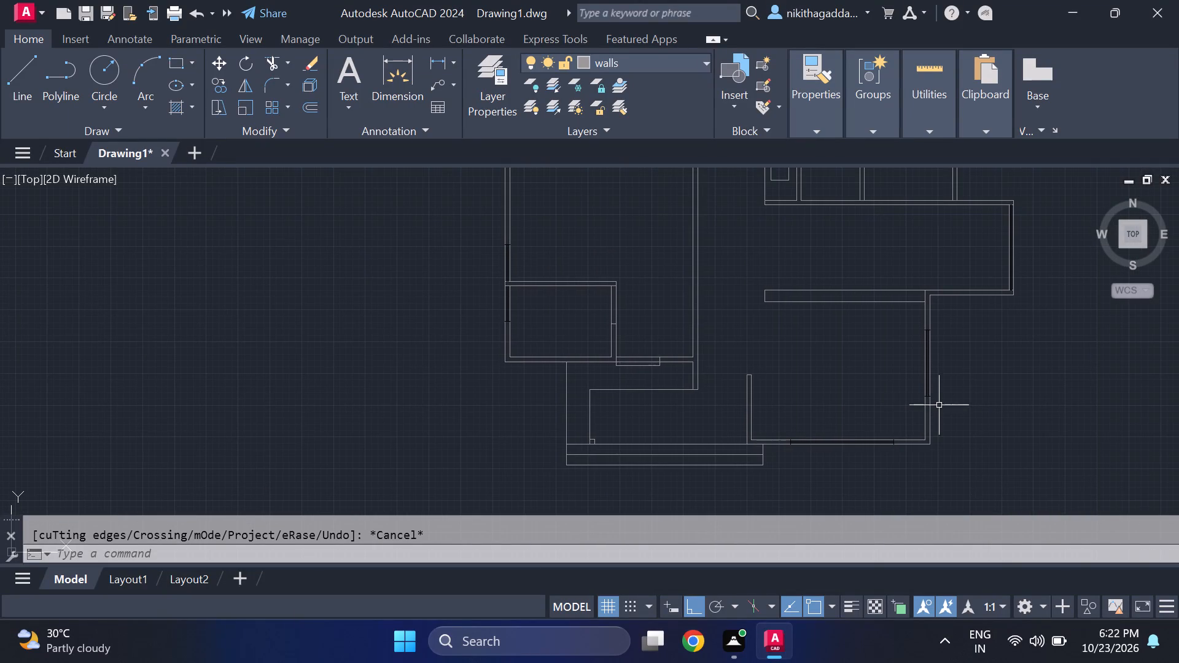
middle_drag(894, 356, 744, 416)
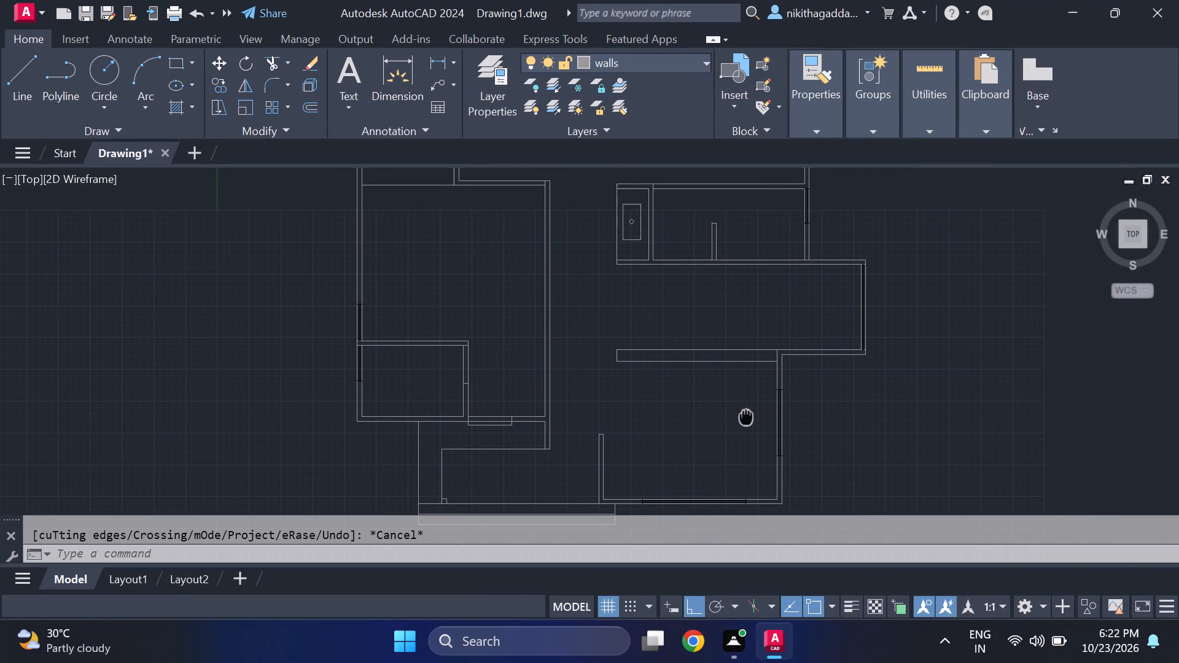
middle_drag(744, 416, 743, 416)
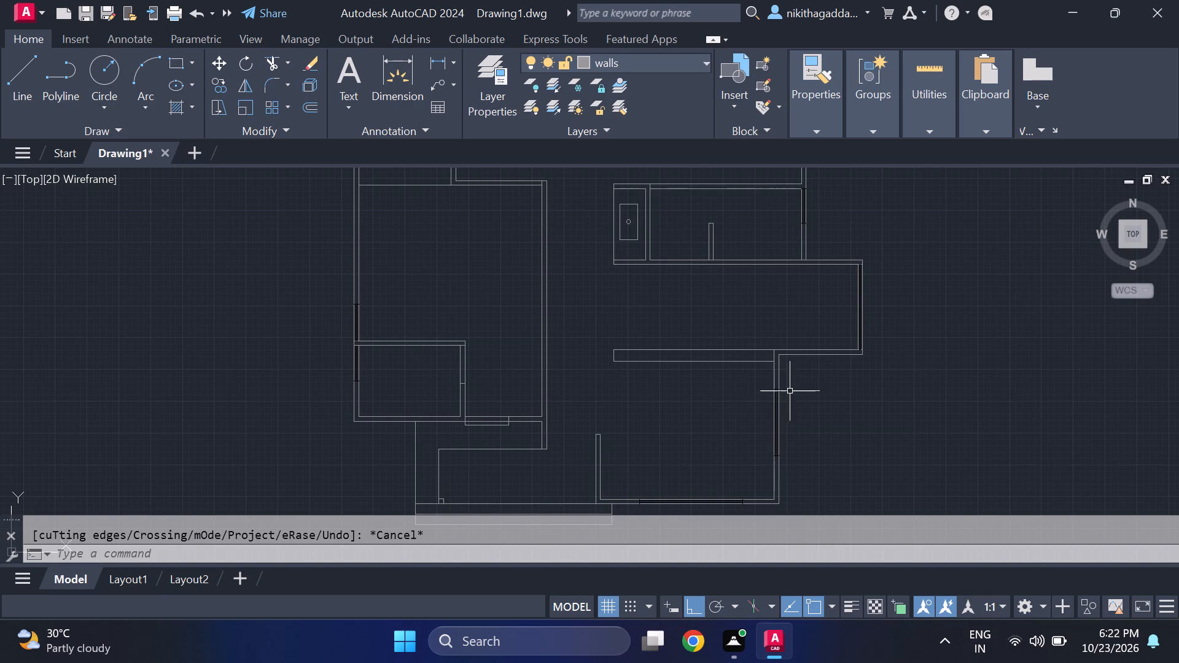
scroll(815, 371, up, 2)
scroll(815, 371, down, 2)
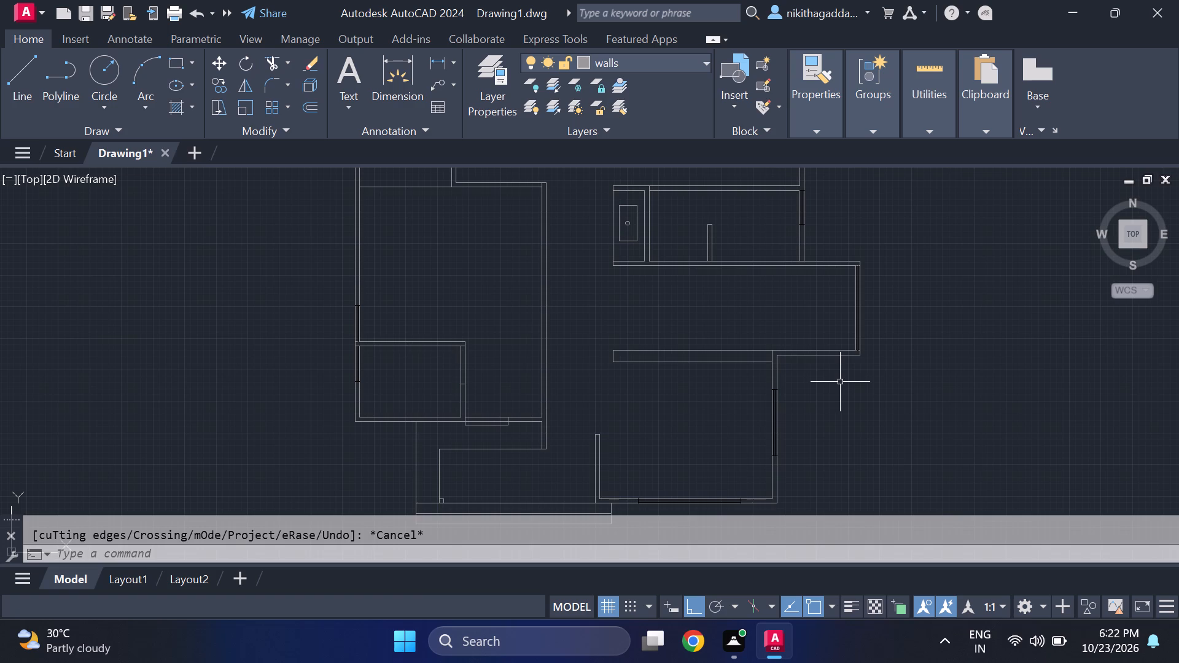
scroll(850, 407, down, 2)
scroll(847, 382, up, 1)
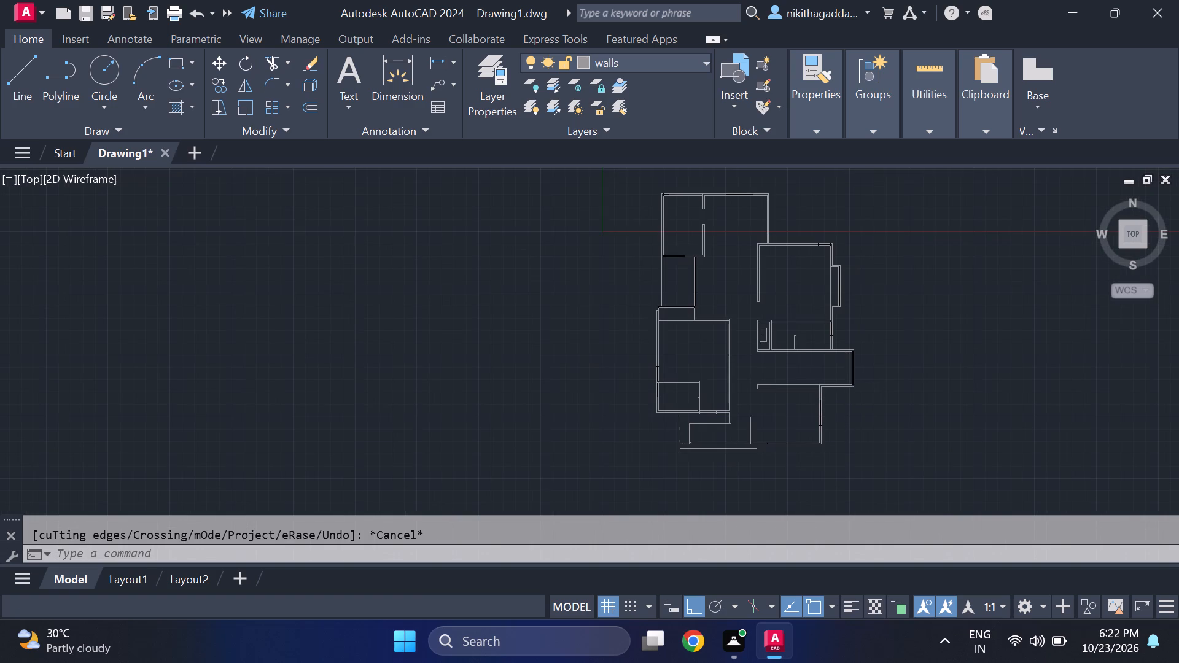
middle_drag(832, 381, 819, 404)
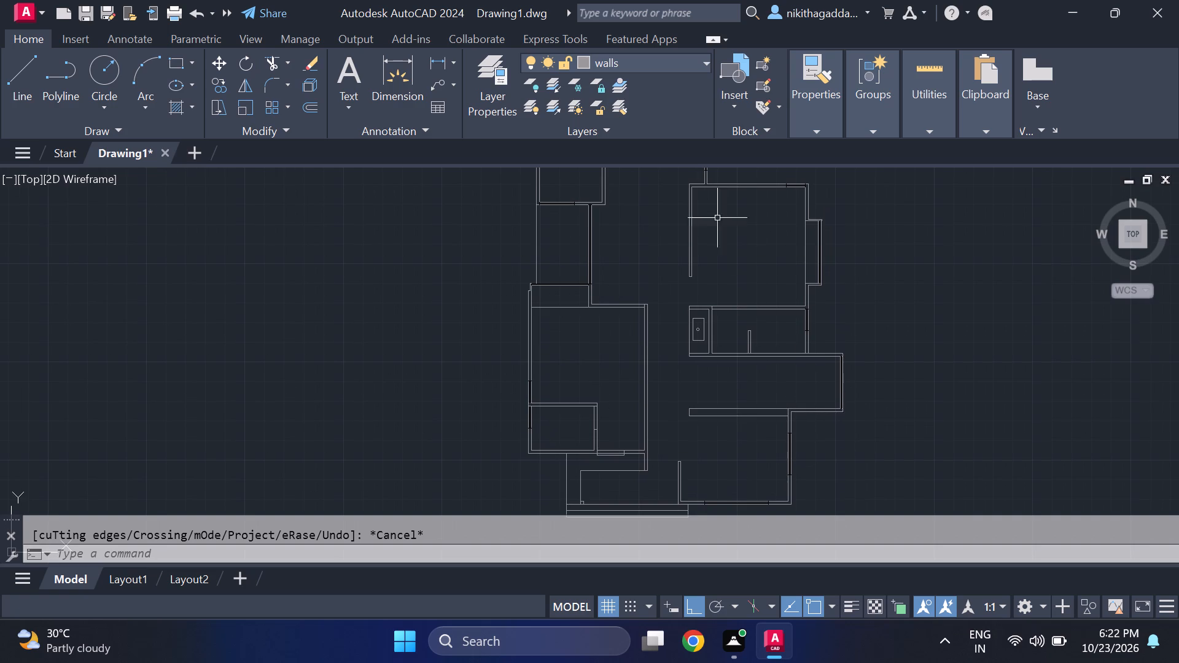
Set the furniture layer's colour to index colour 32.
click(696, 67)
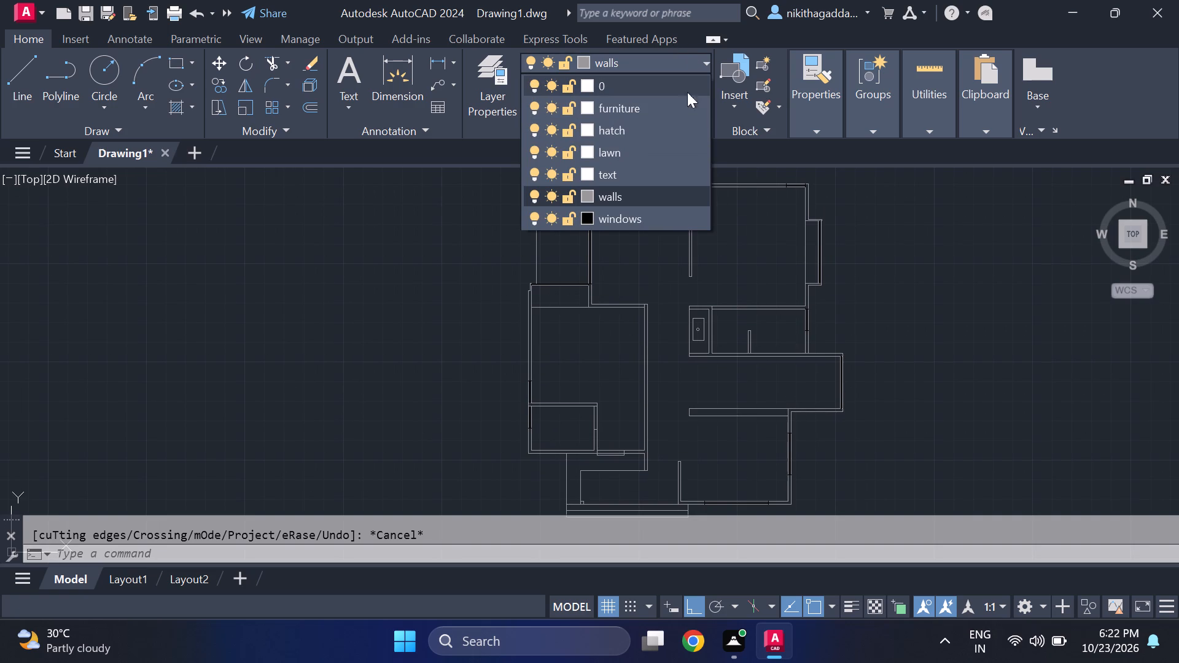
click(585, 109)
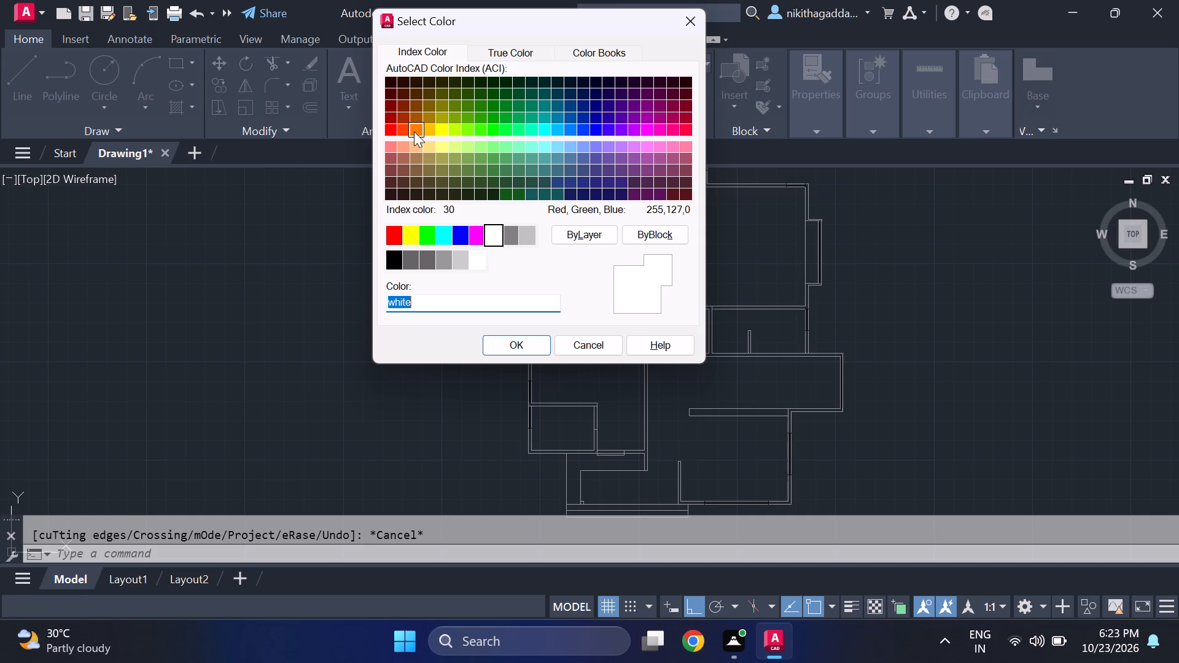
click(416, 121)
click(507, 349)
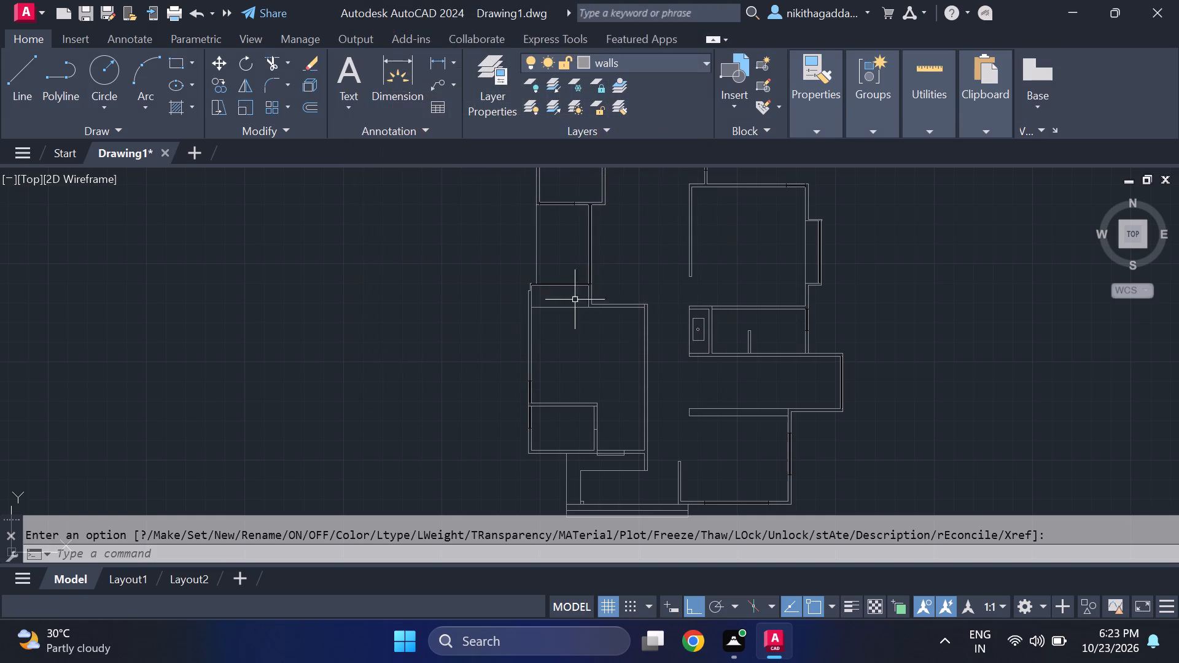
Make furniture the current layer.
click(702, 63)
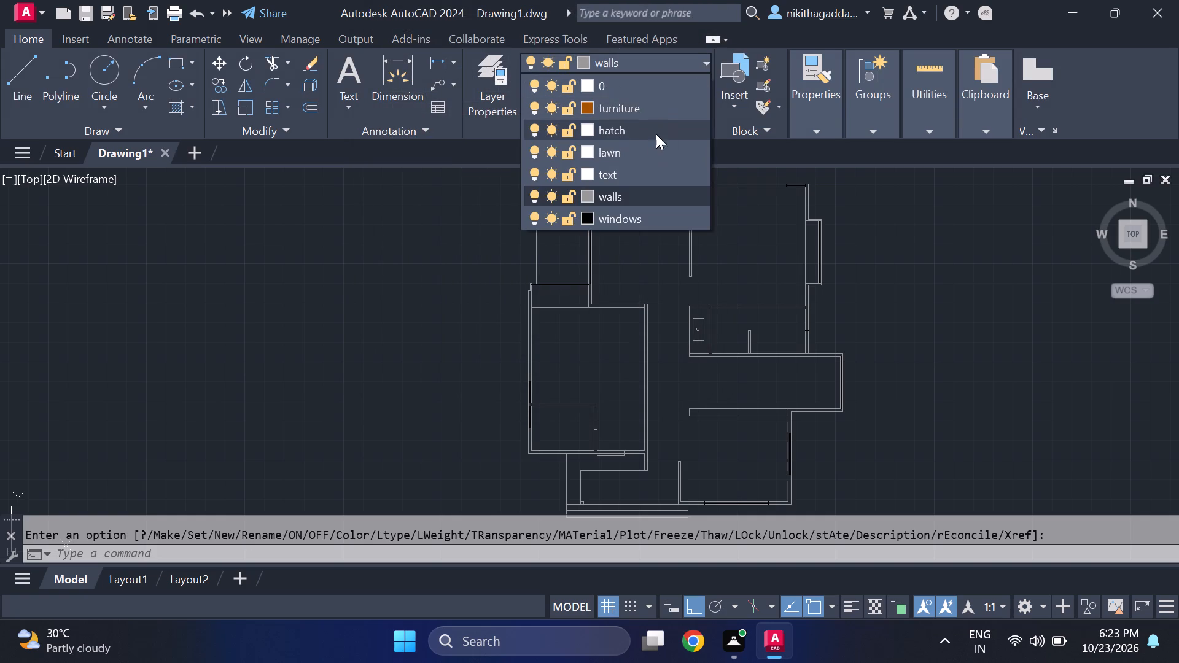
click(649, 110)
Insert the Door - Imperial block from the architectural tool palette into the empty space west of the floor plan.
scroll(256, 328, down, 2)
middle_drag(263, 340, 492, 320)
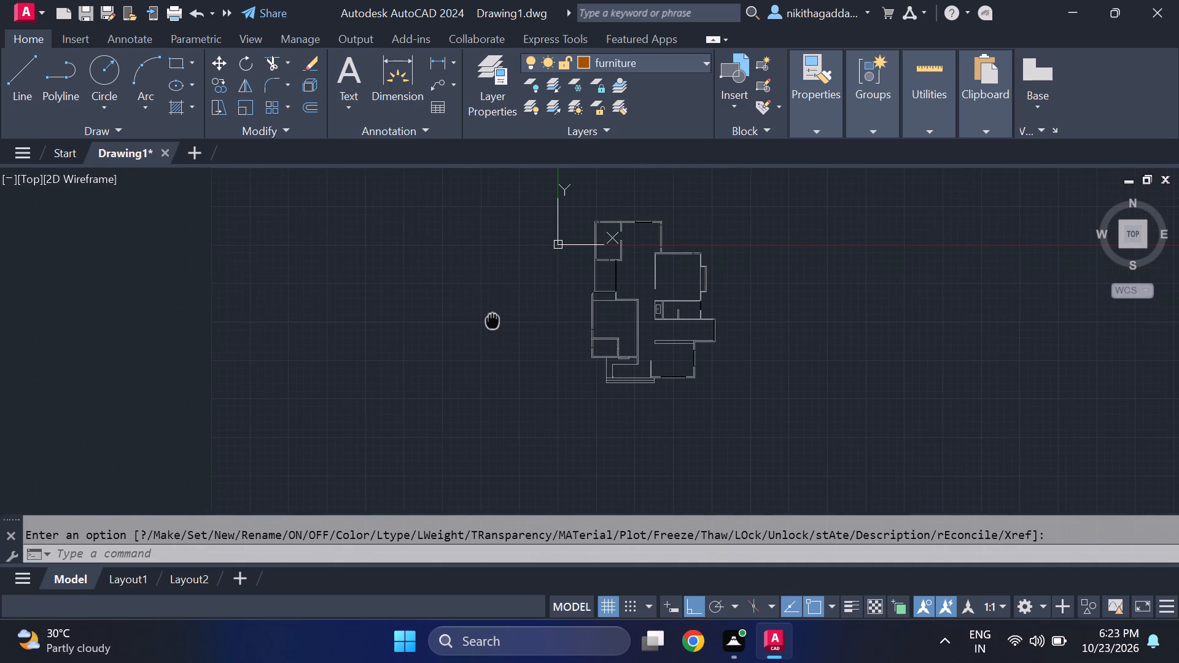
middle_drag(492, 320, 493, 320)
scroll(593, 300, up, 2)
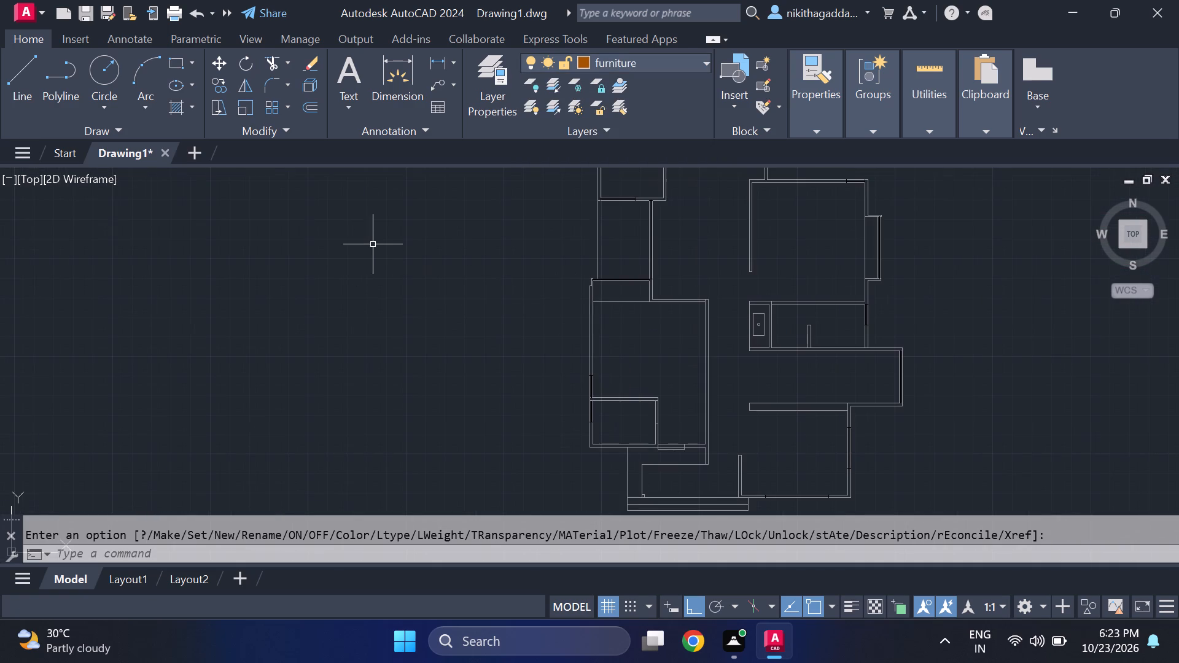
text(tp)
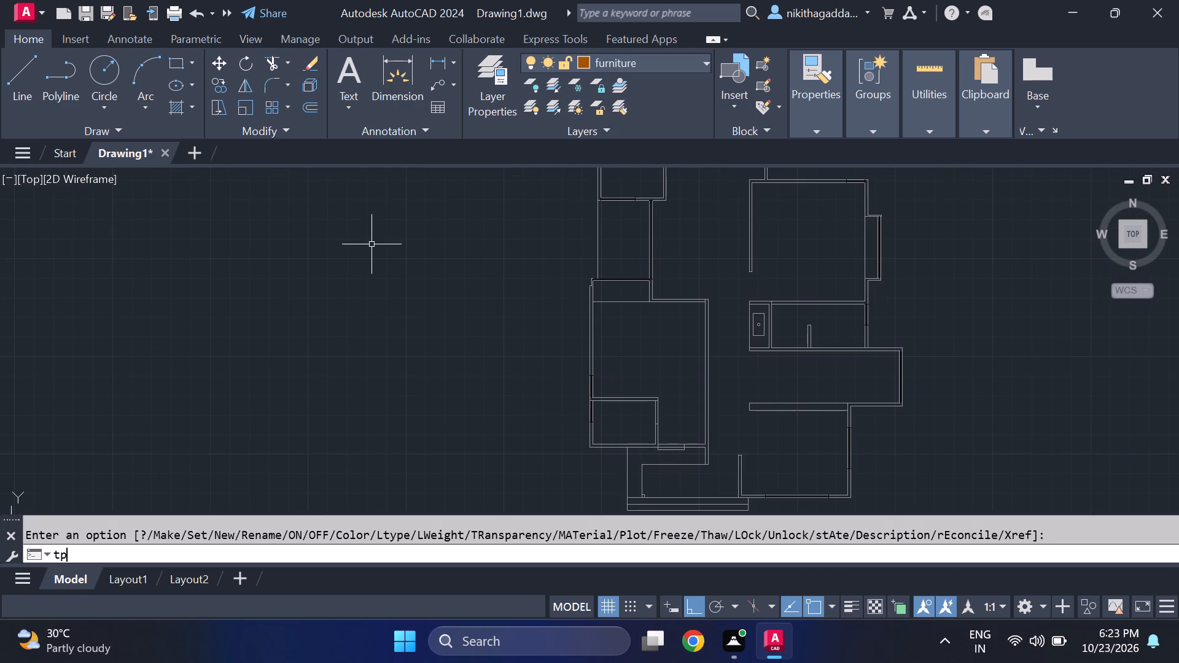
key(Return)
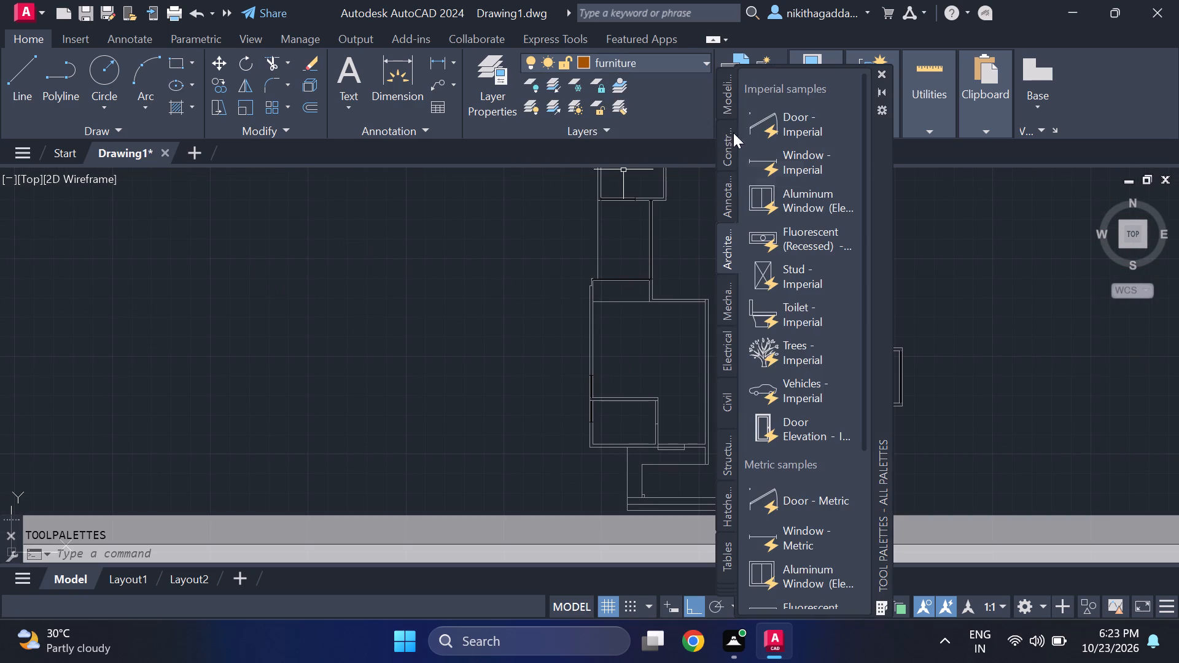
drag(753, 123, 349, 274)
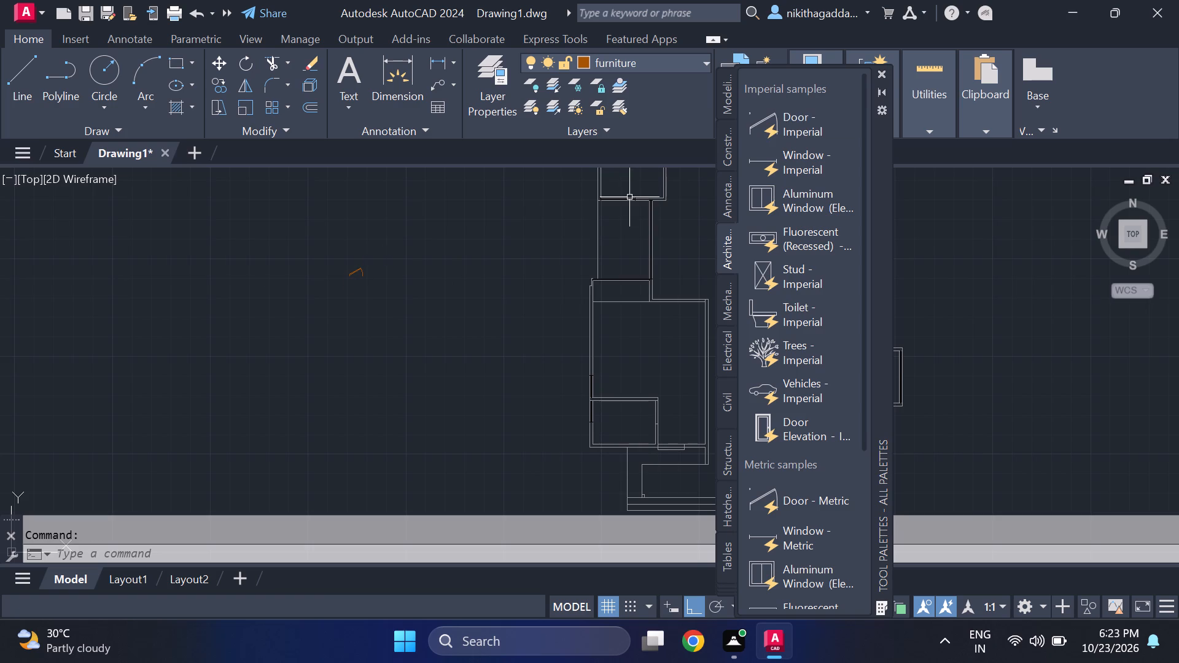
click(881, 73)
Set the inserted door block's opening angle to Open 90º.
scroll(335, 293, up, 2)
drag(425, 222, 424, 222)
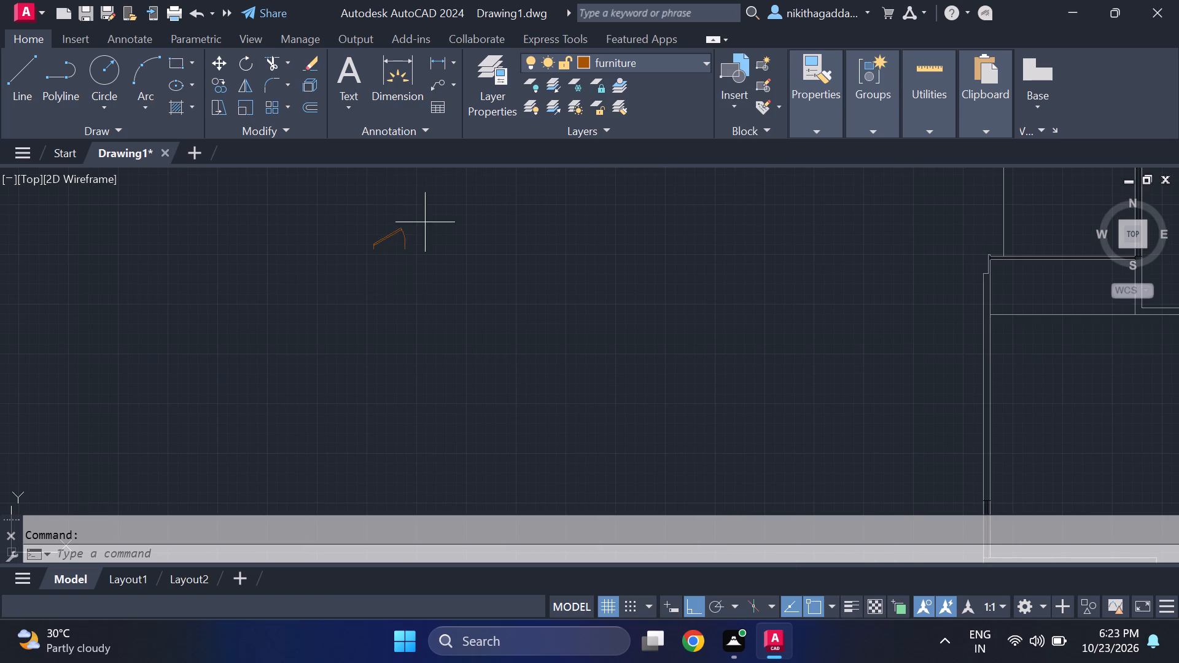
drag(424, 222, 416, 226)
click(338, 291)
click(372, 236)
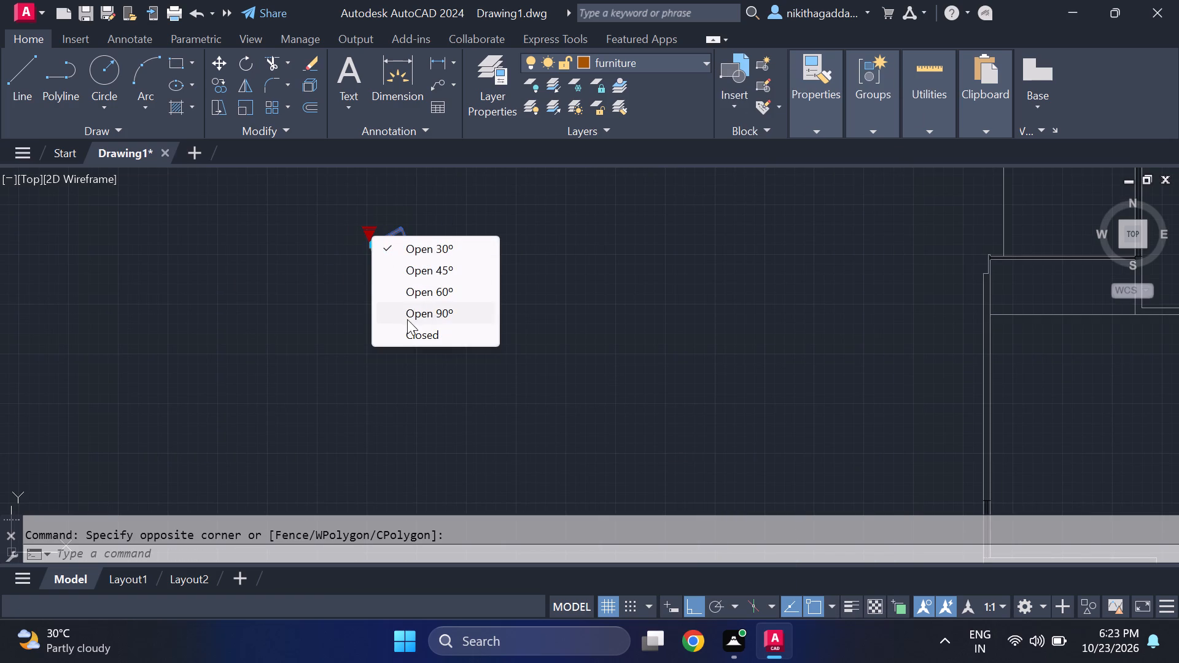
drag(406, 316, 397, 311)
key(Escape)
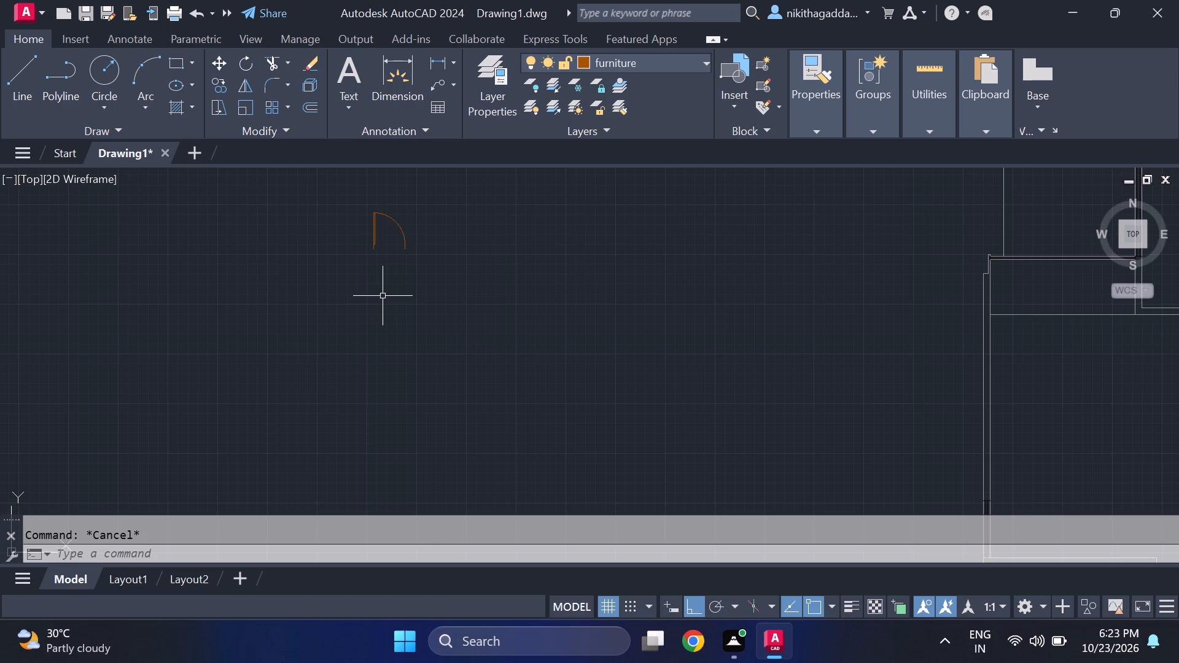
Mirror the door block across a vertical line just east of it, keeping the original door.
middle_drag(403, 281, 422, 346)
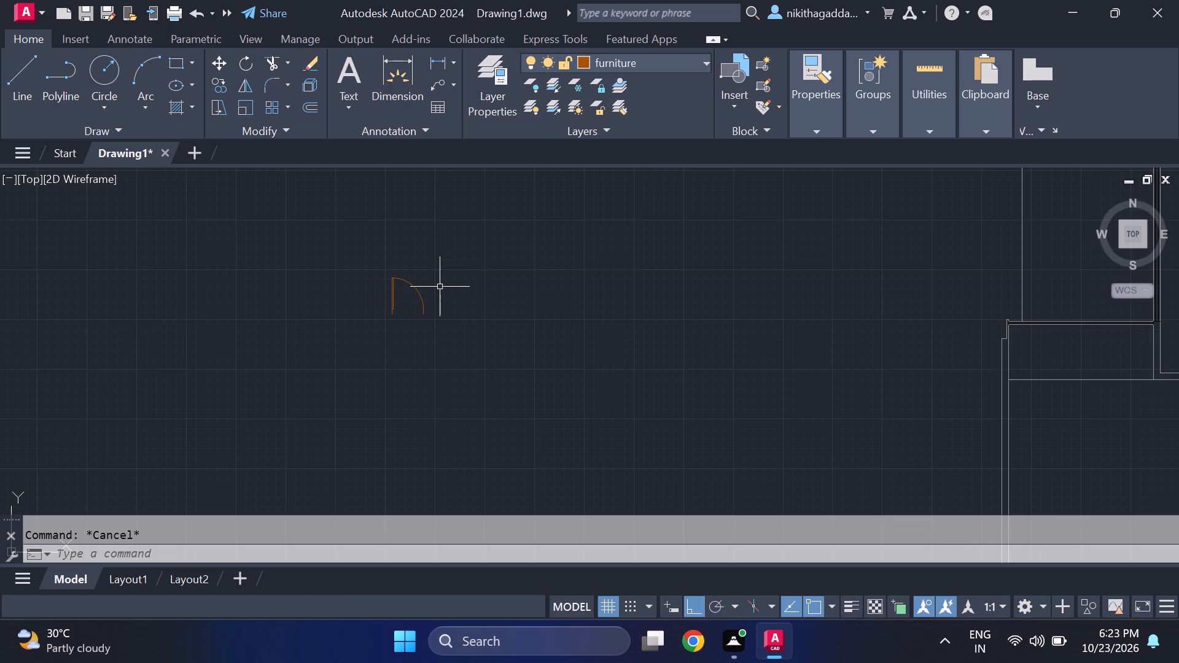
middle_drag(438, 287, 435, 321)
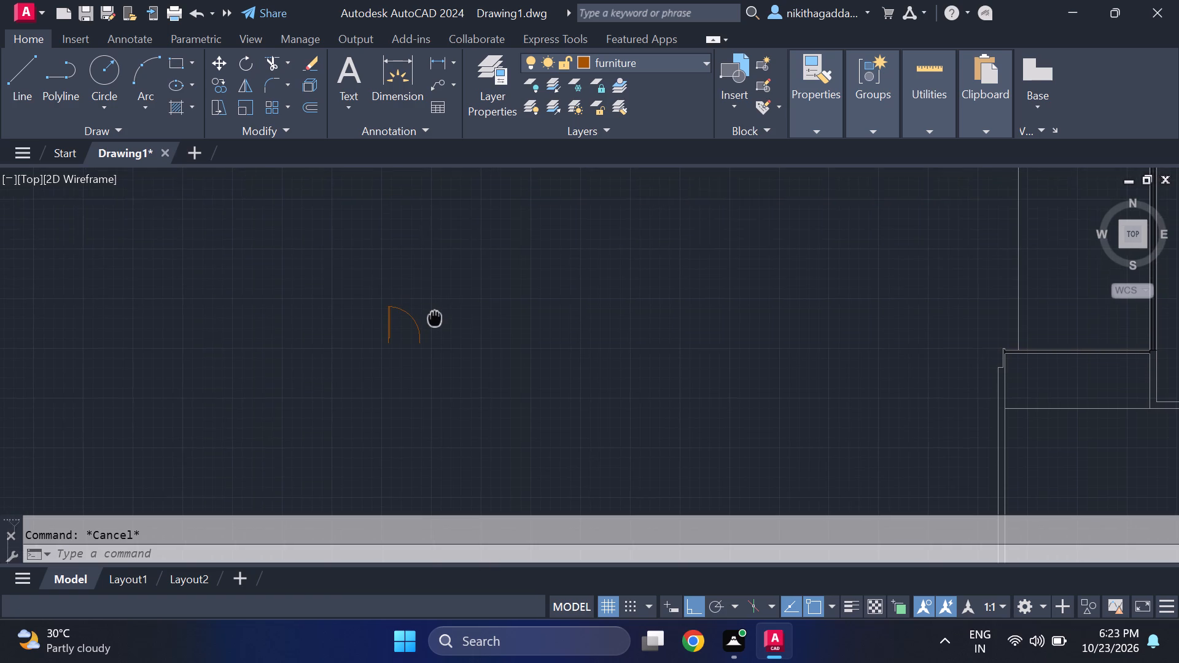
middle_drag(435, 321, 435, 325)
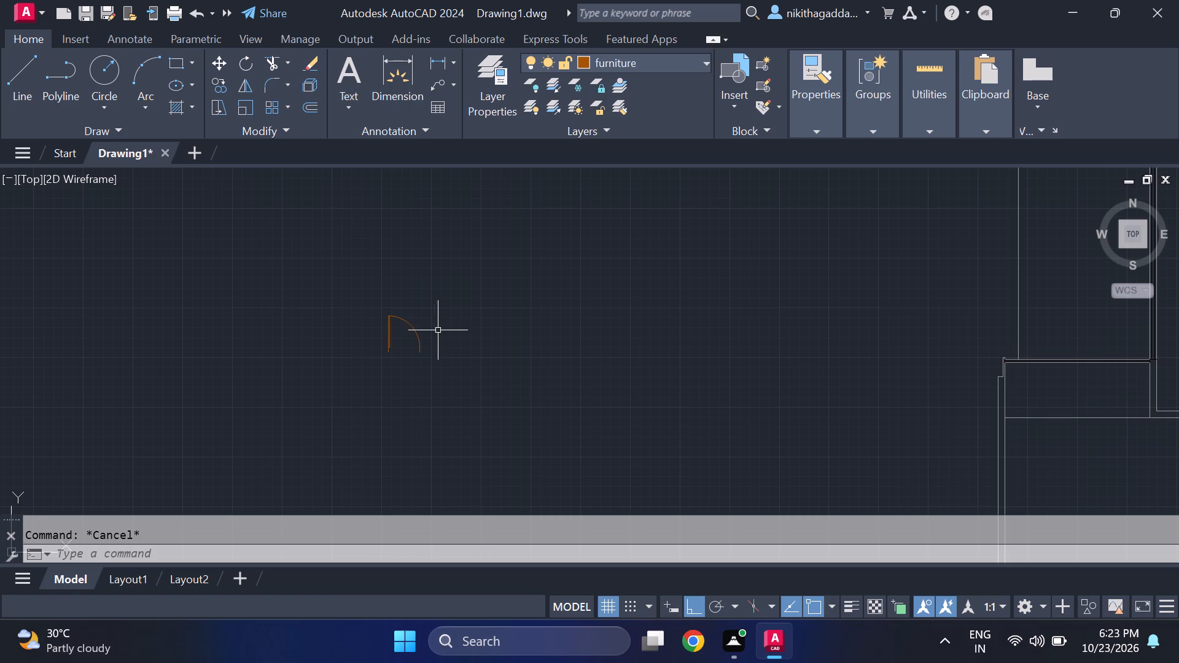
middle_drag(447, 345, 448, 391)
scroll(445, 389, up, 1)
click(453, 343)
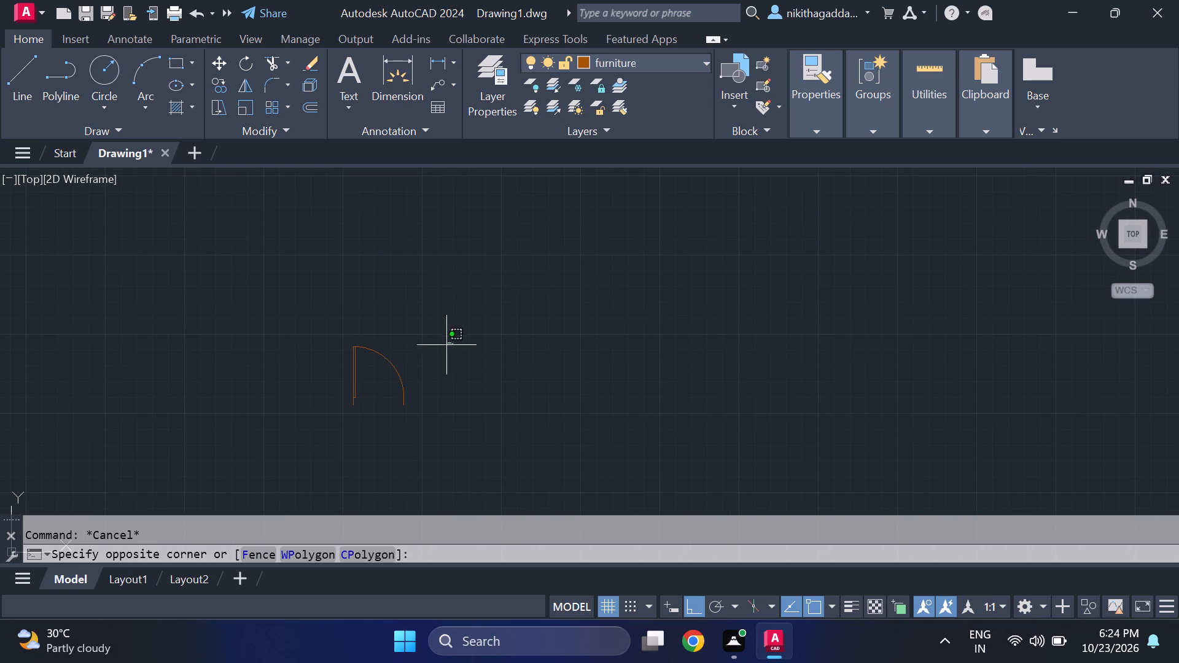
click(313, 391)
scroll(514, 270, down, 5)
scroll(518, 269, up, 2)
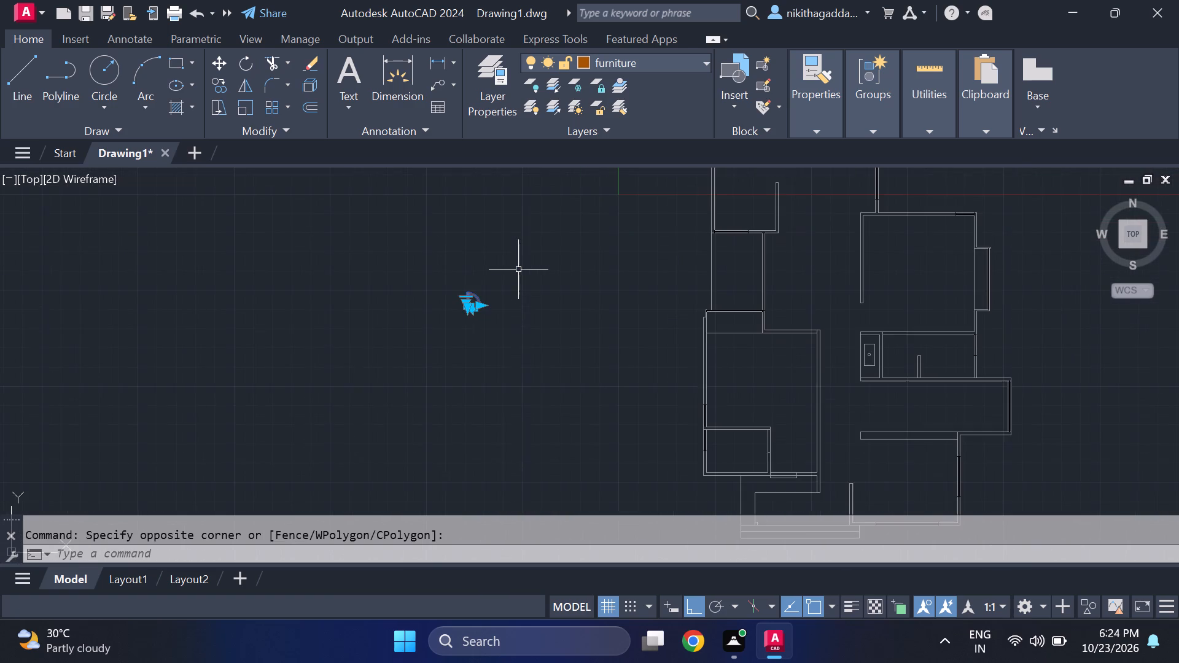
middle_drag(518, 269, 470, 343)
scroll(518, 269, up, 1)
scroll(470, 343, down, 2)
scroll(459, 346, up, 3)
scroll(458, 347, down, 1)
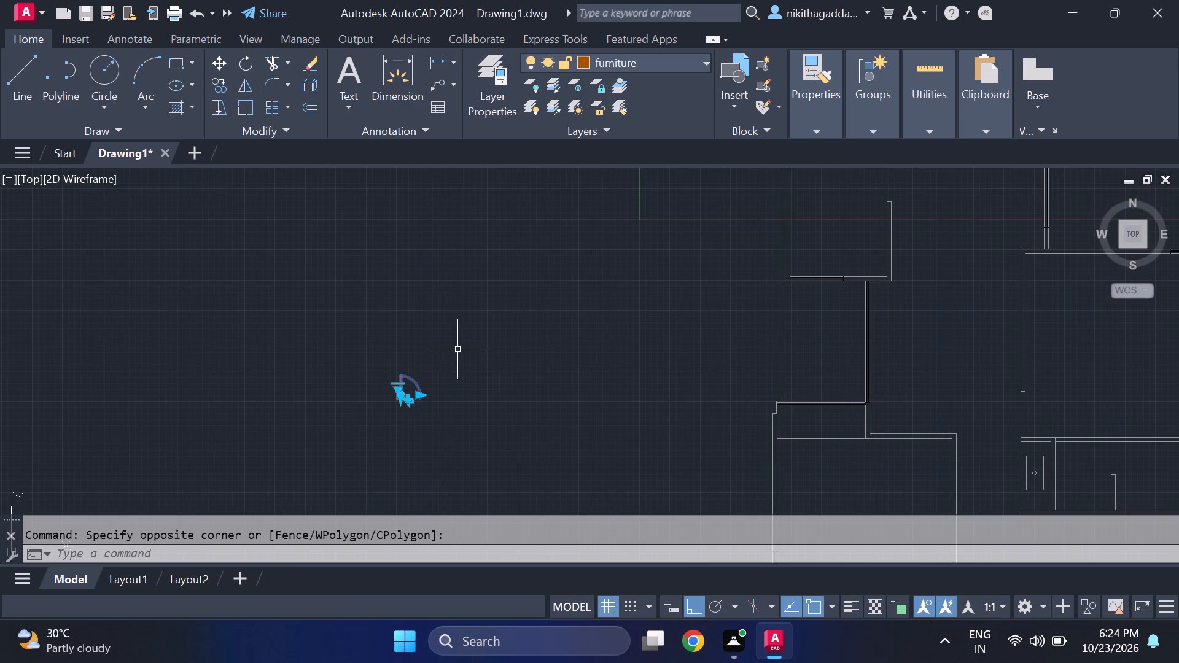
text(mi)
key(Return)
click(456, 320)
click(448, 463)
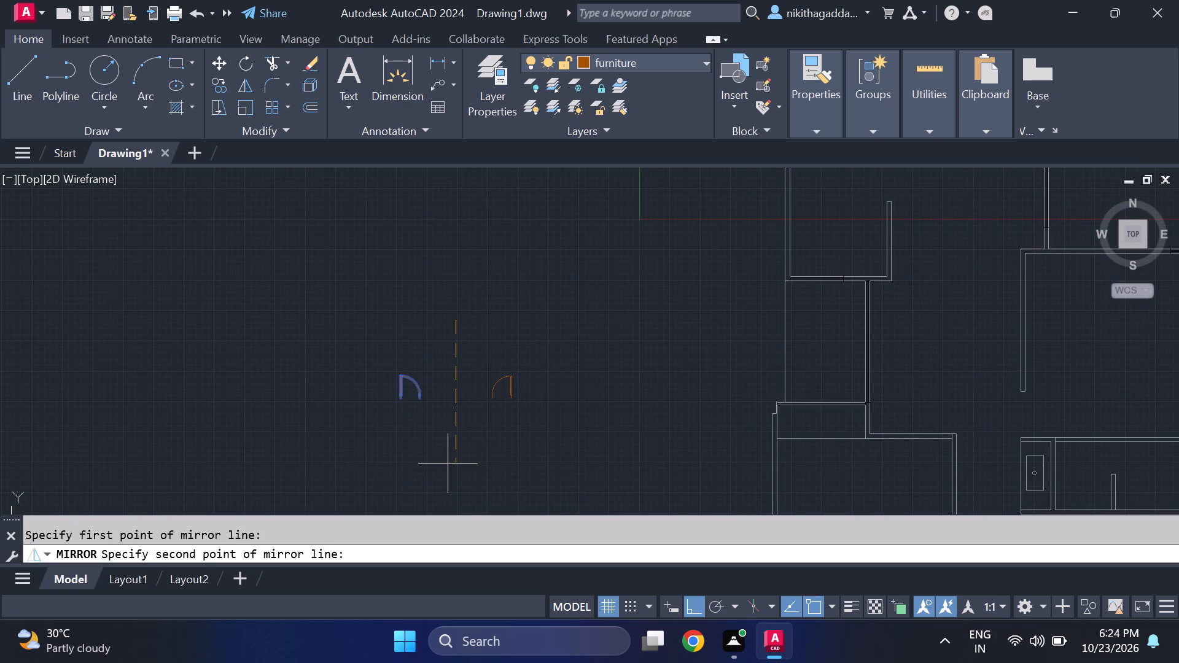
text(no)
key(Return)
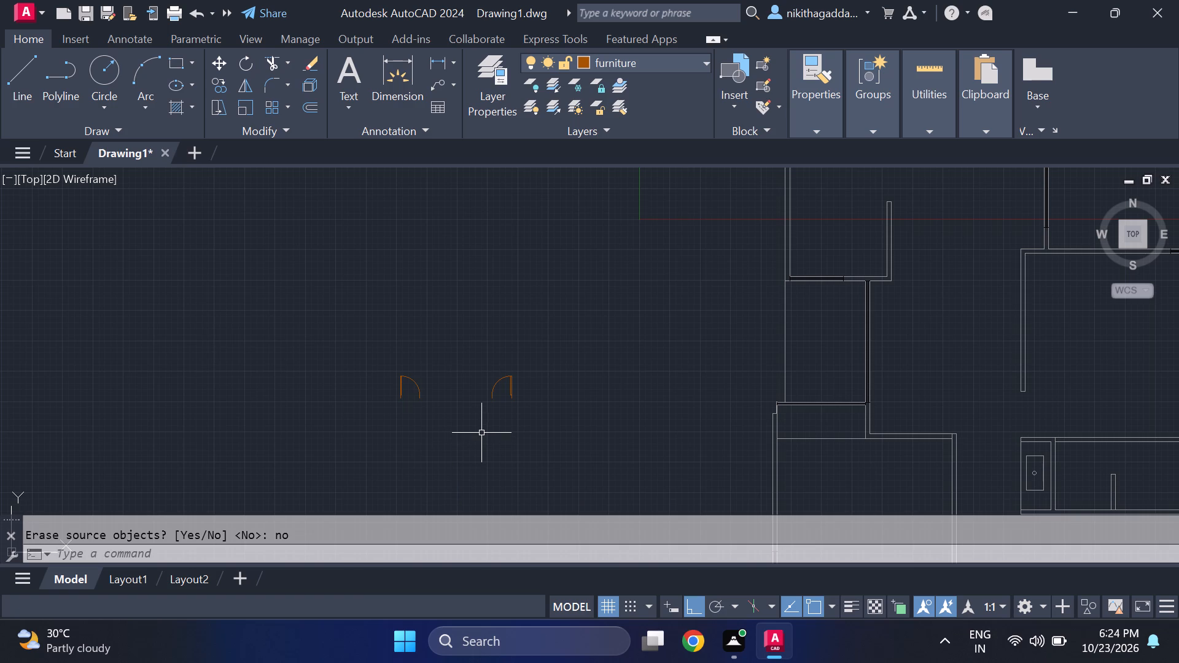
Copy the mirrored door from its hinge-side bottom end to three free spots in a row below, with ortho off.
middle_drag(488, 425, 459, 371)
scroll(495, 341, up, 1)
click(492, 334)
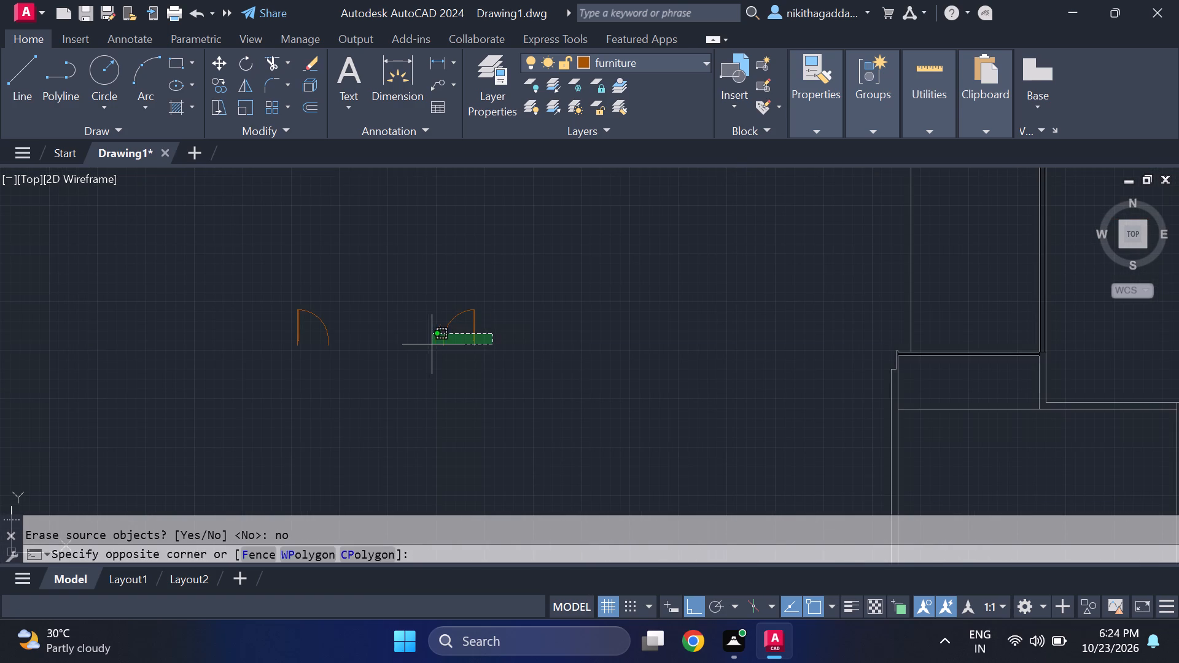
click(430, 344)
text(co)
key(Return)
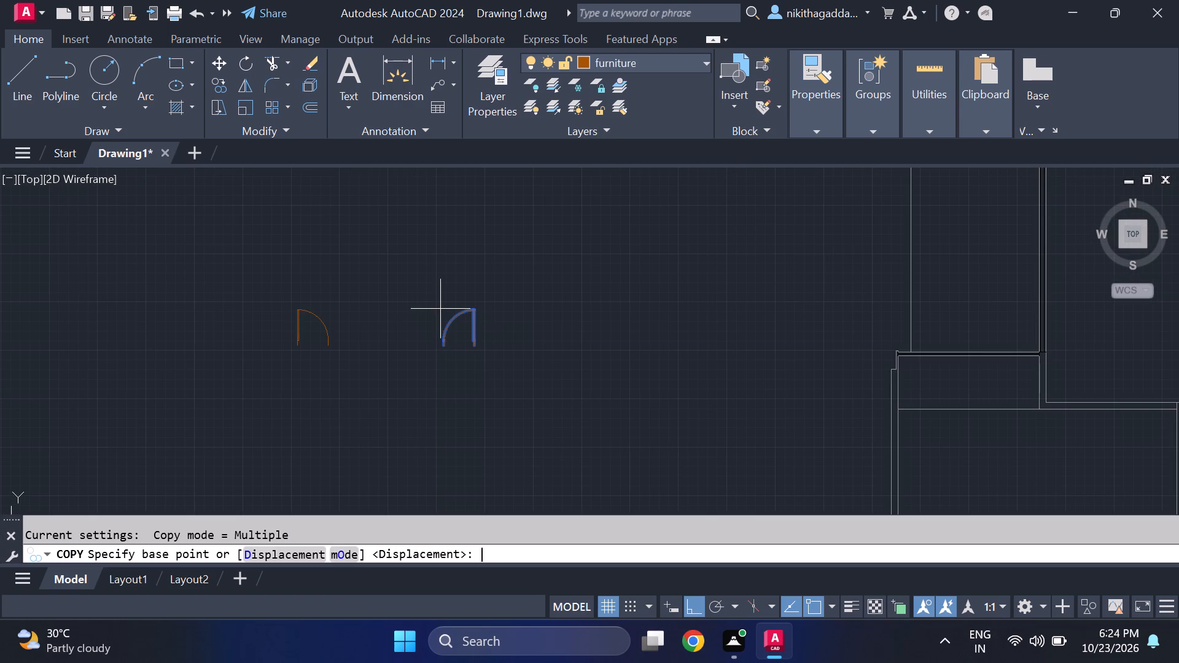
scroll(462, 355, up, 2)
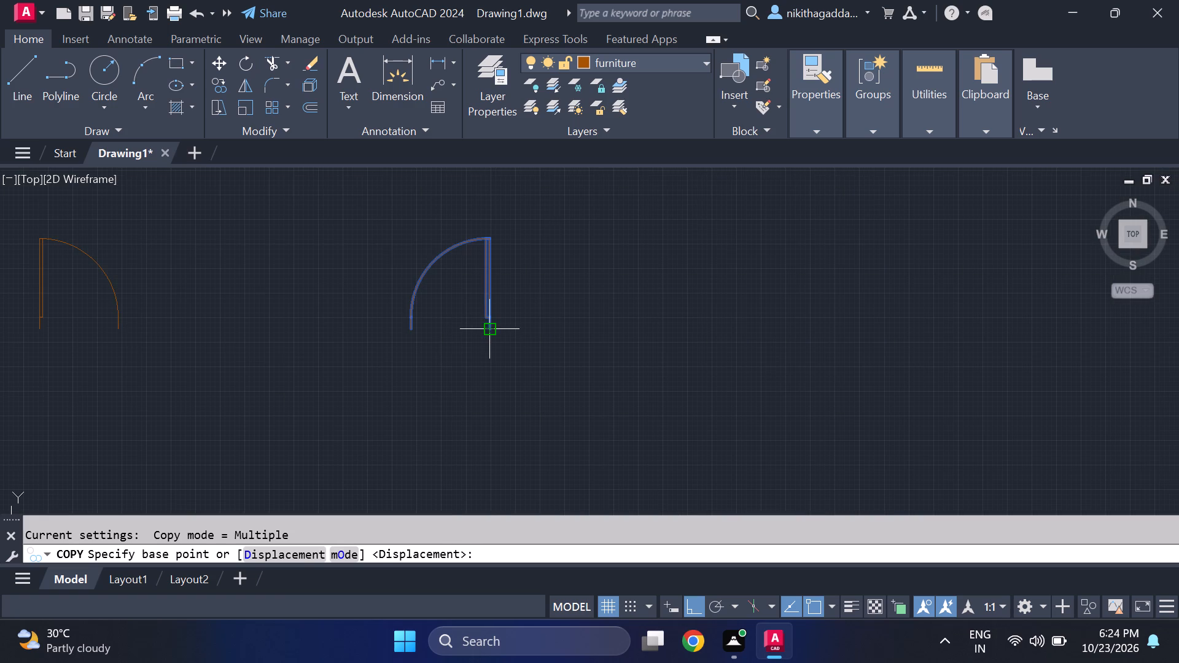
click(489, 331)
scroll(217, 428, down, 2)
middle_drag(290, 420, 377, 347)
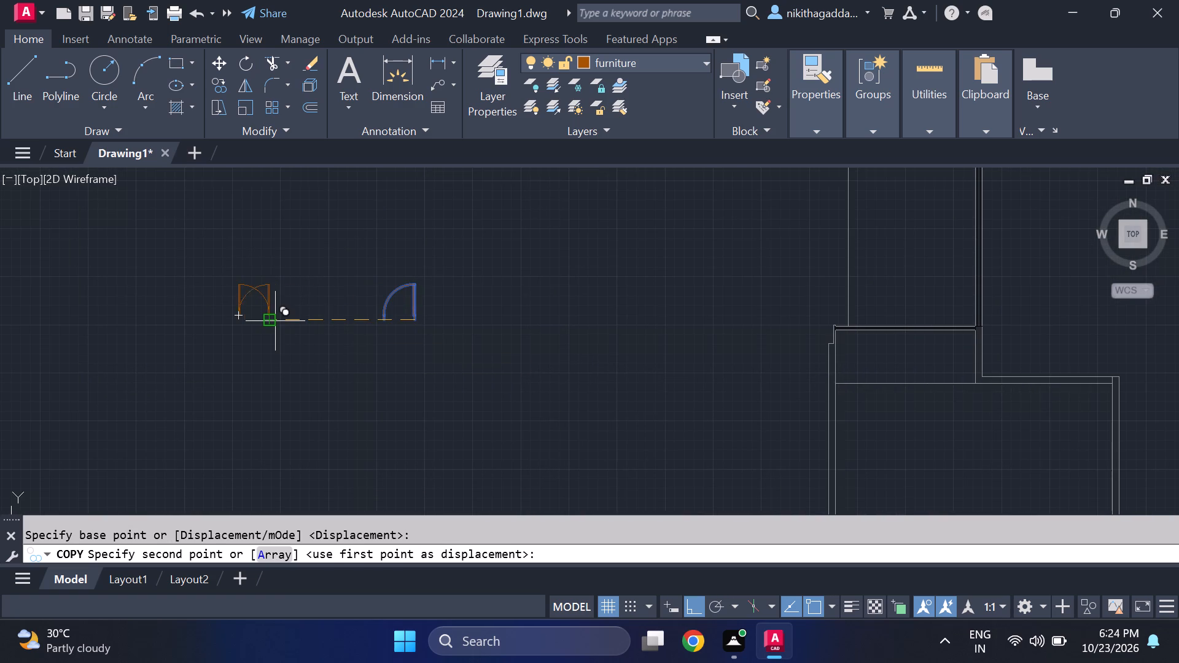
key(F8)
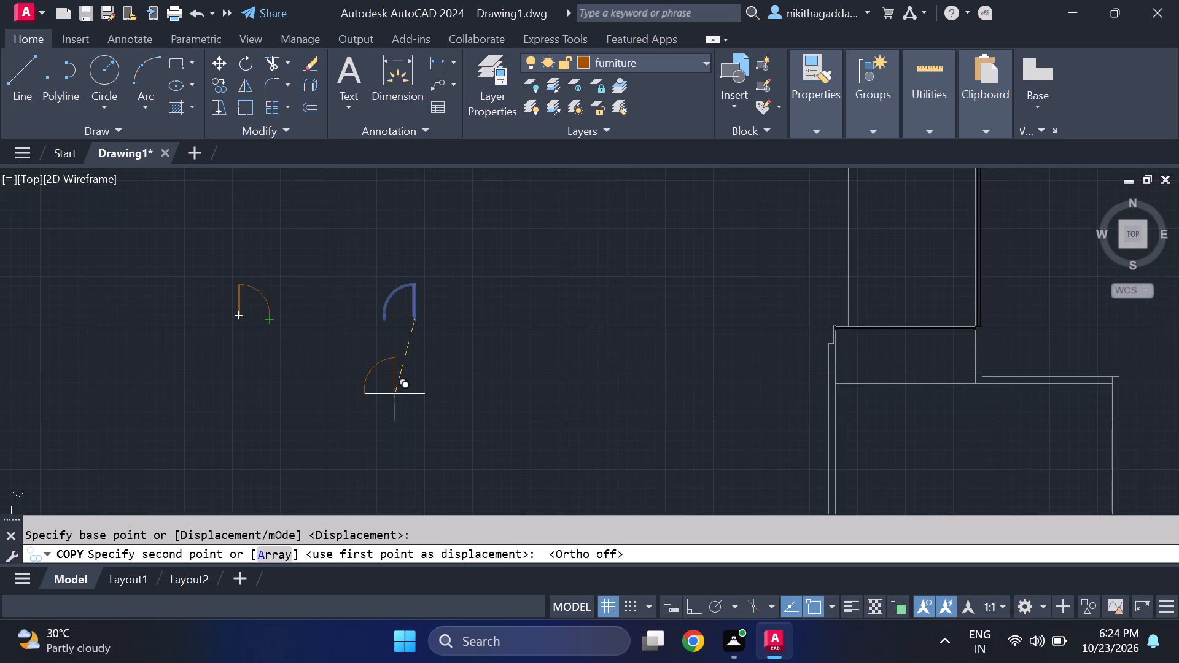
click(324, 402)
click(444, 409)
click(520, 413)
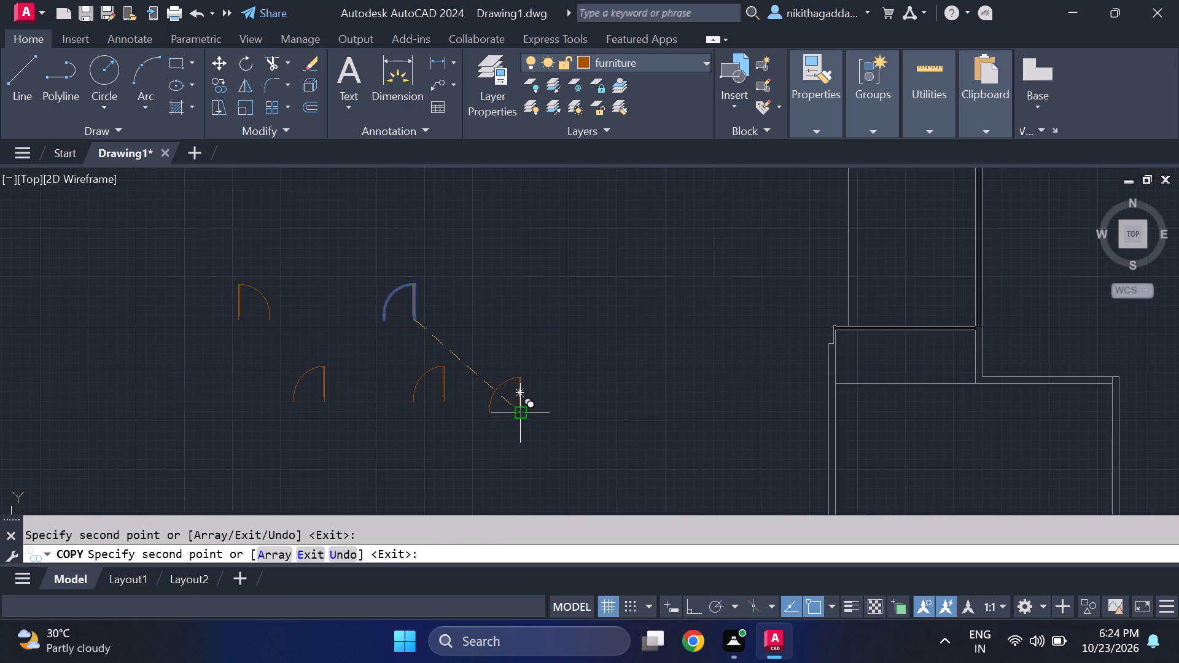
key(Escape)
Rotate the westernmost door copy in the lower row by 270° about its hinge end.
scroll(336, 395, up, 1)
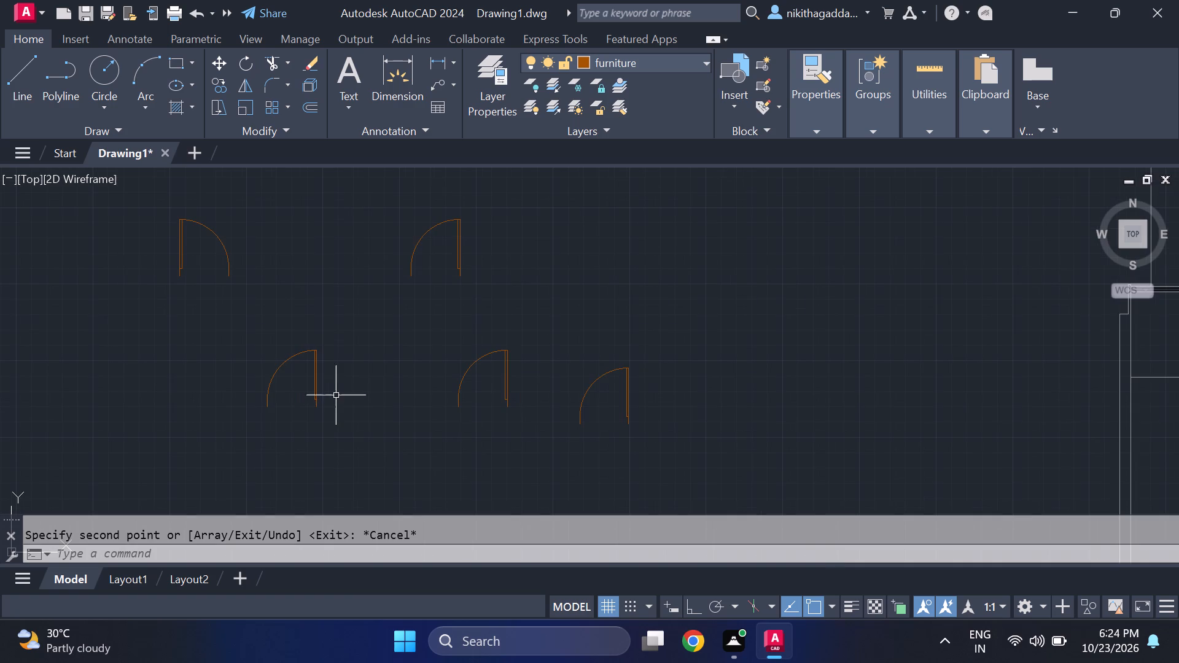
click(338, 390)
click(270, 411)
text(ro)
key(Return)
scroll(270, 413, up, 1)
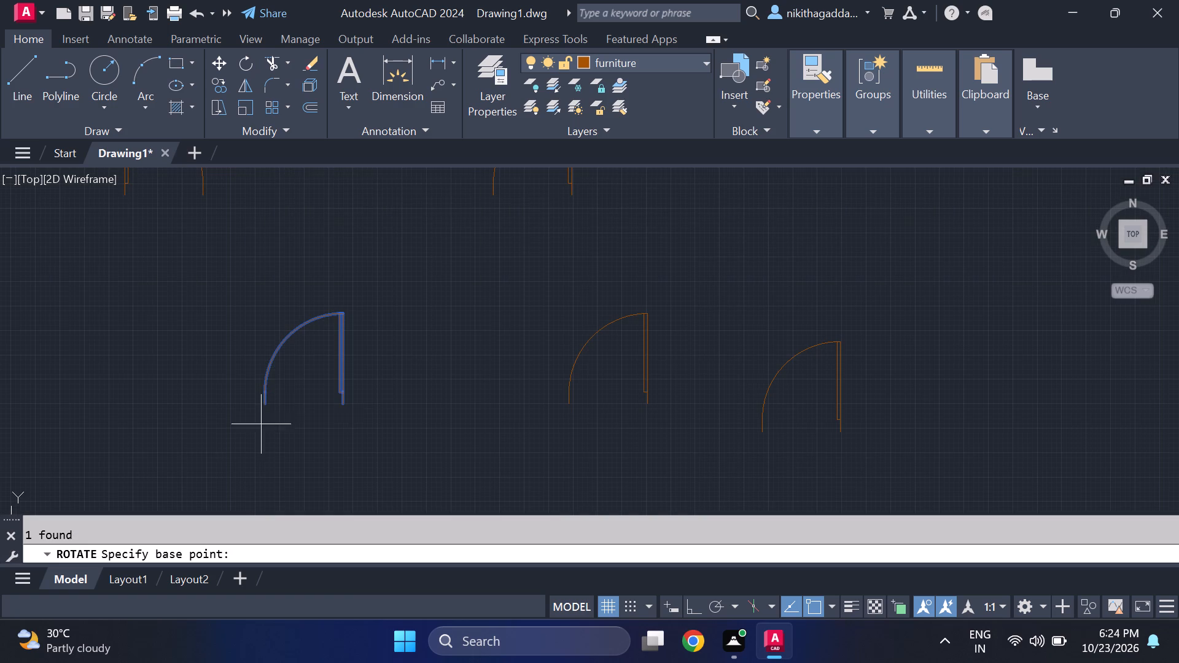
click(348, 406)
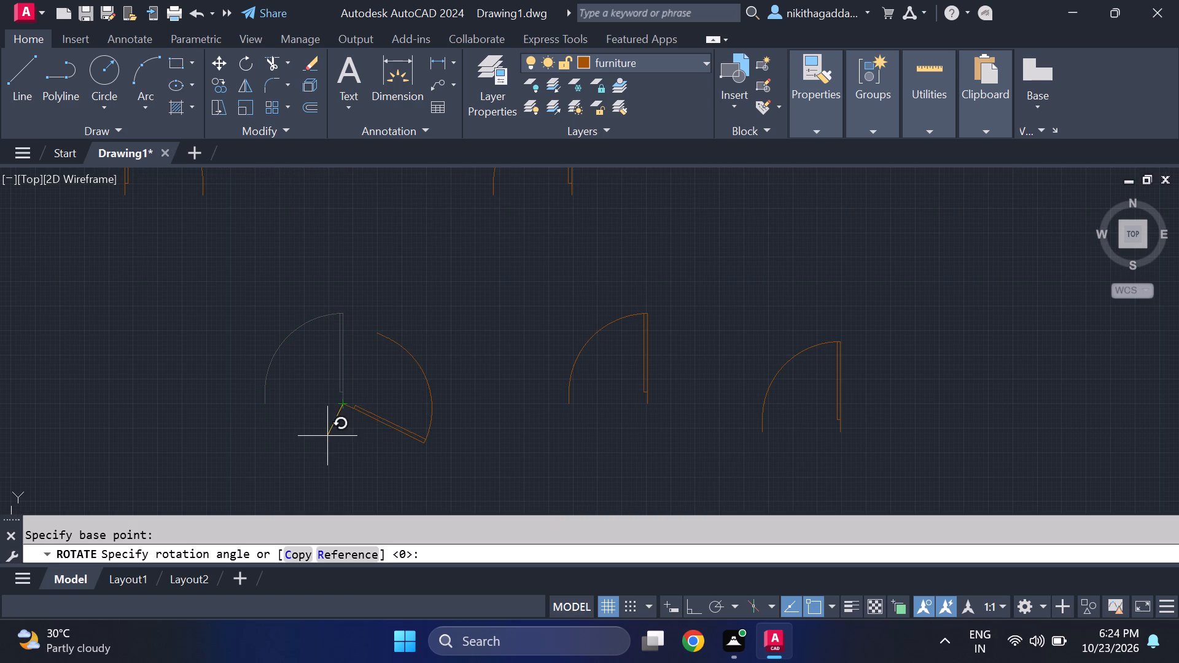
click(346, 459)
Rotate the middle door copy in the lower row a half turn about its hinge end, with ortho on.
middle_drag(381, 432, 379, 432)
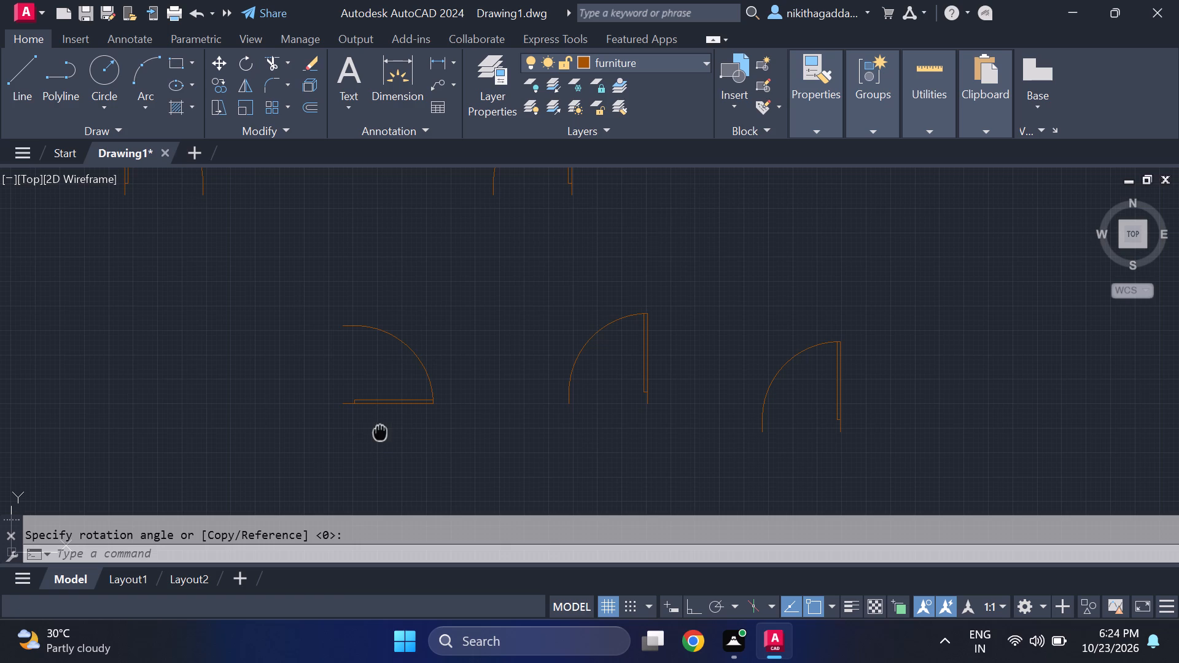
middle_drag(379, 432, 364, 424)
scroll(361, 422, up, 1)
scroll(359, 419, down, 2)
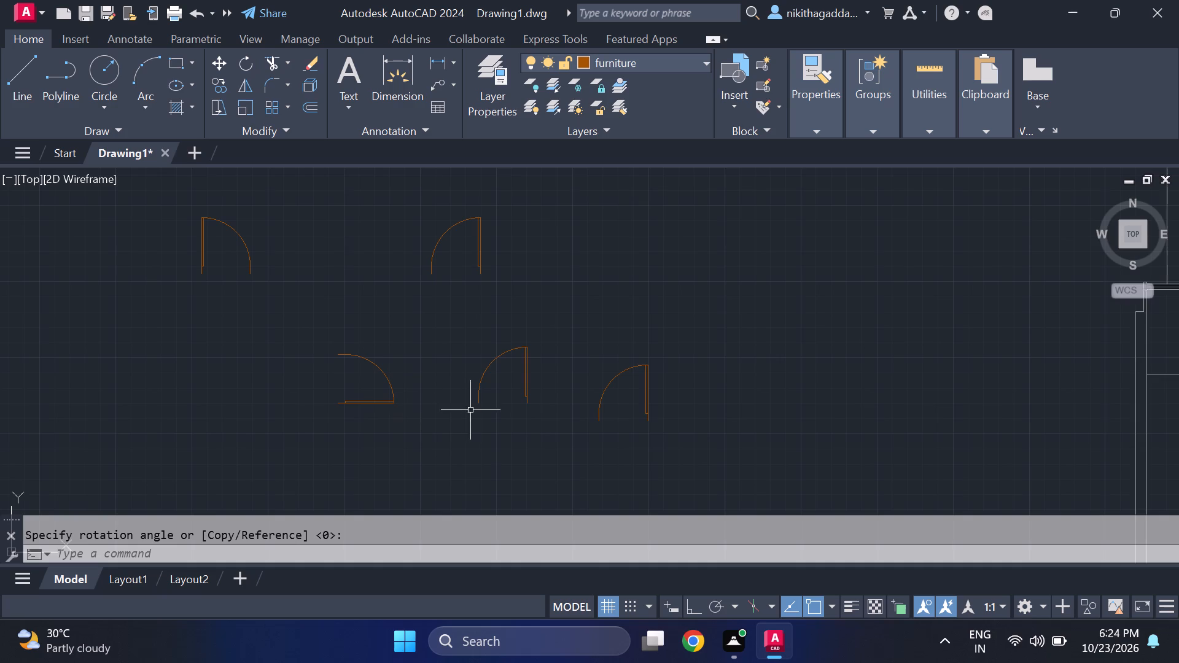
middle_drag(499, 401, 465, 392)
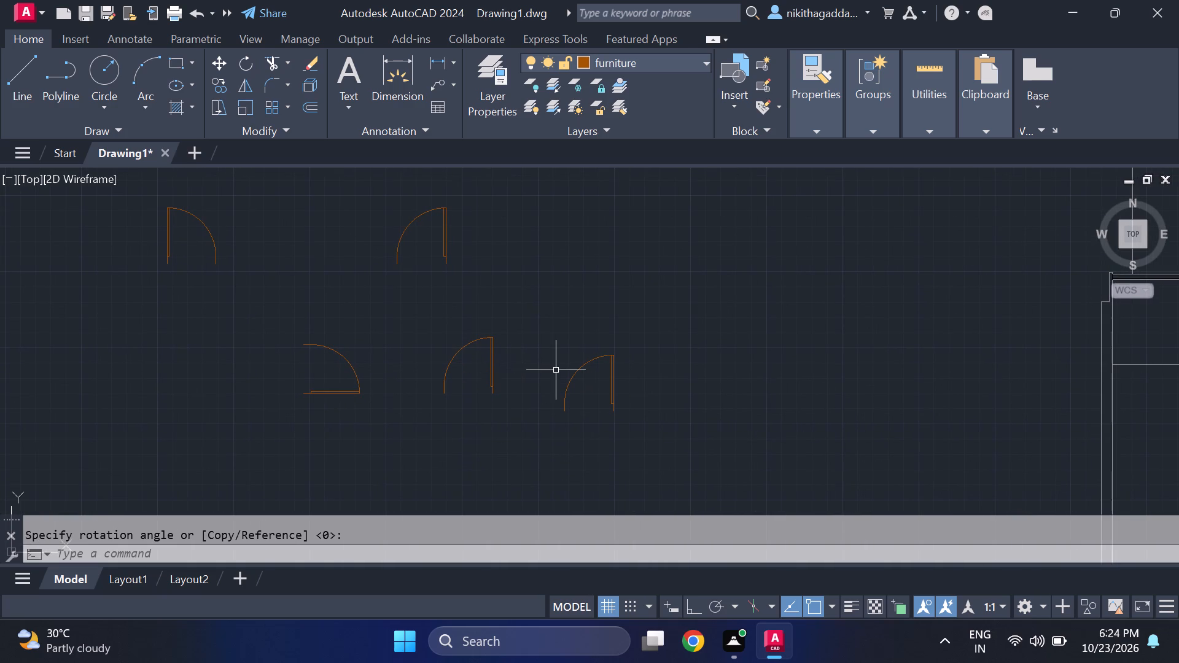
click(512, 352)
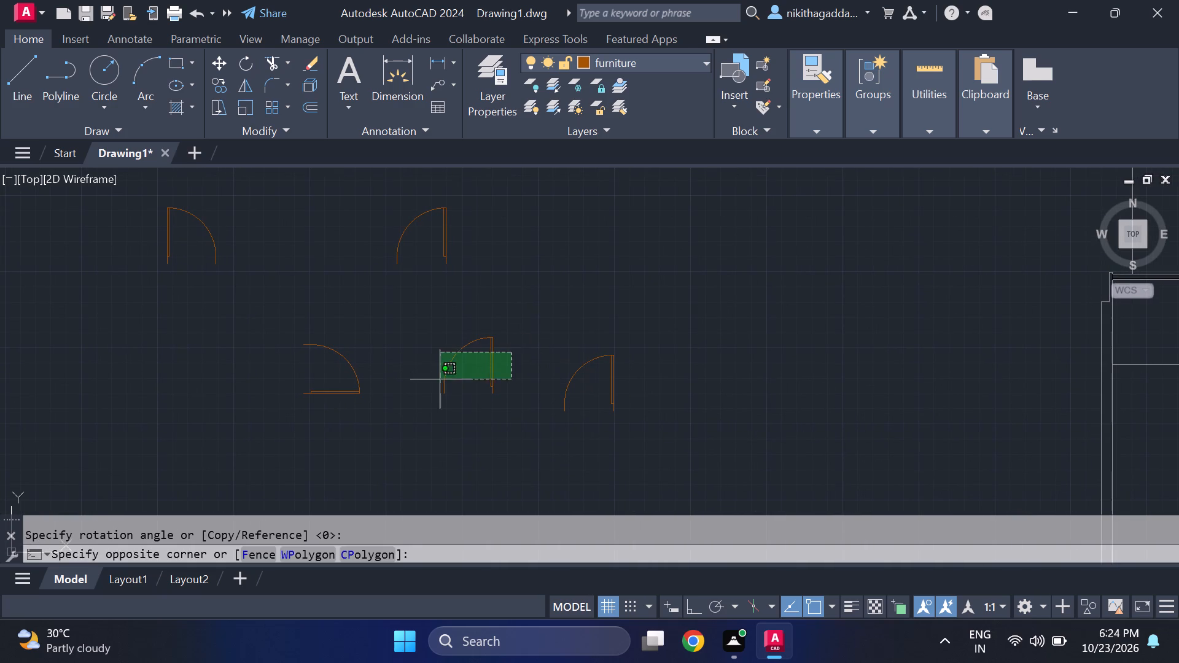
click(433, 386)
text(ro)
key(Return)
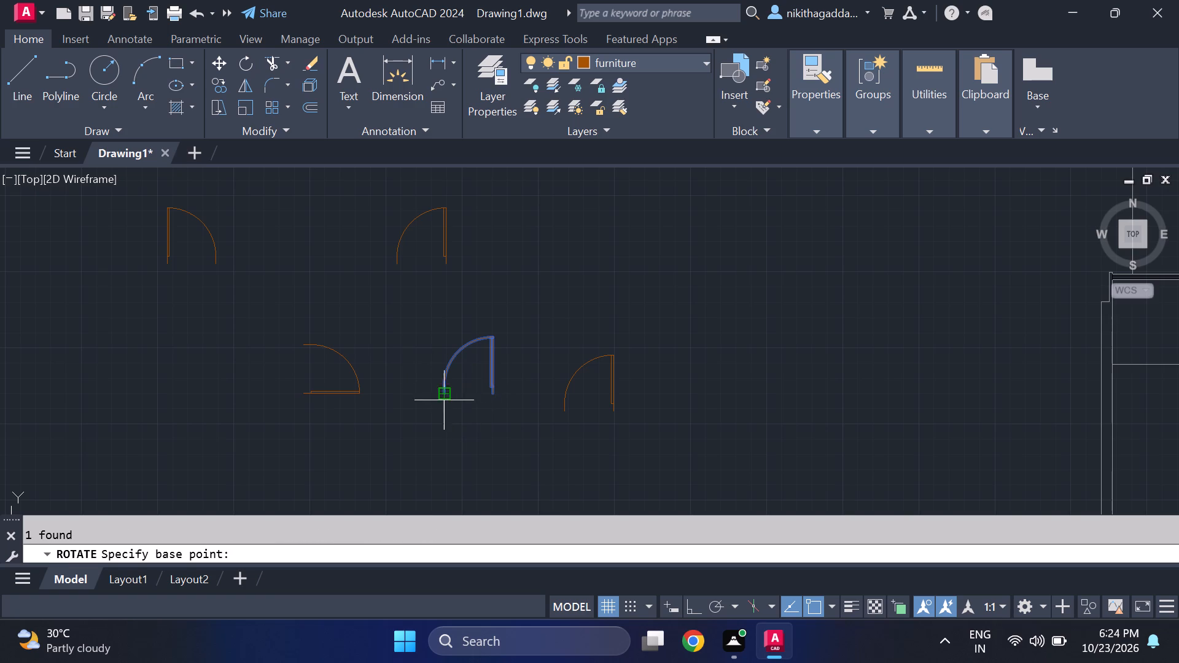
click(496, 397)
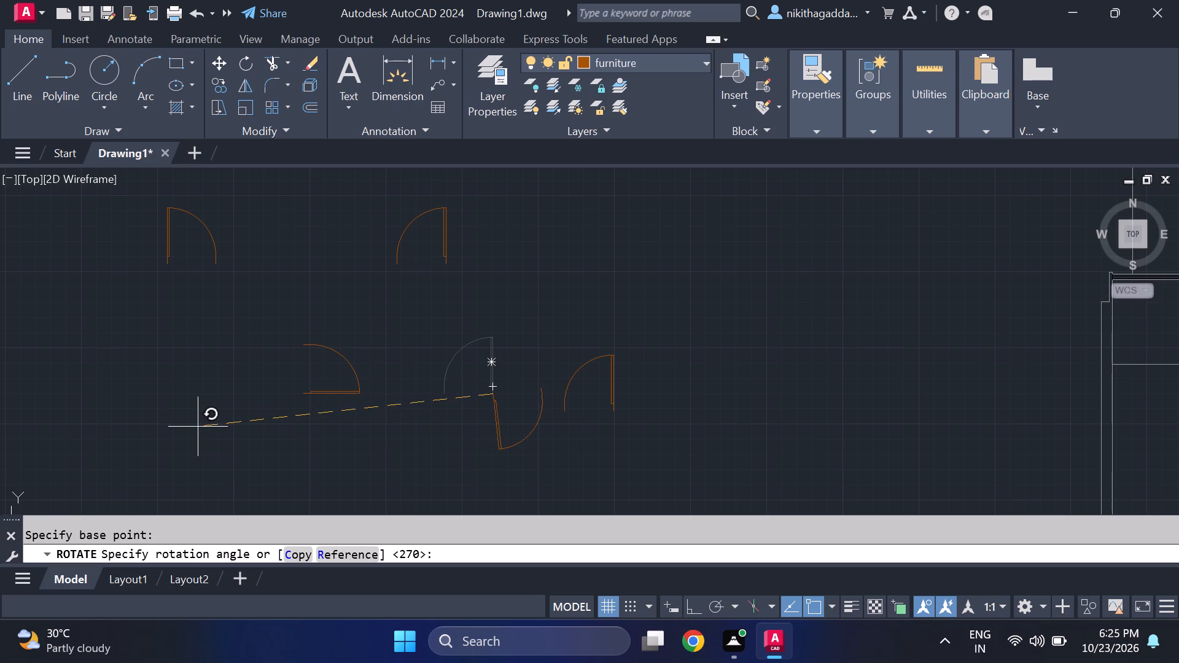
key(F8)
click(146, 434)
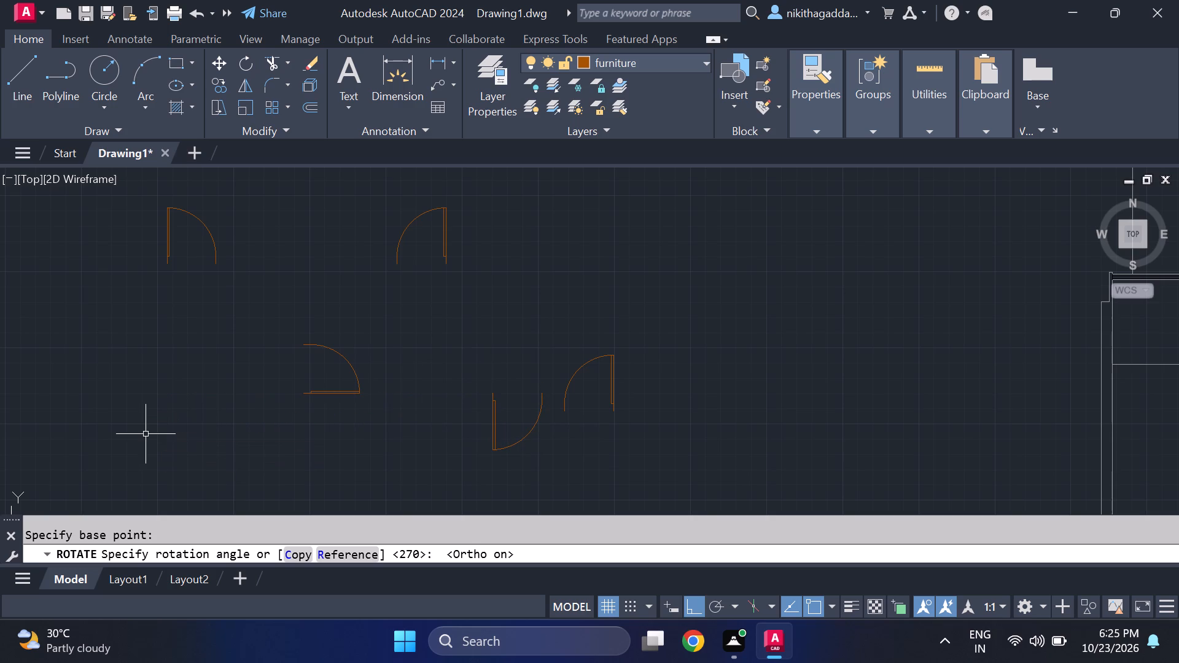
Mirror the downward-opening middle door across a vertical line just west of it, keeping the source door.
click(515, 426)
click(486, 455)
text(mi)
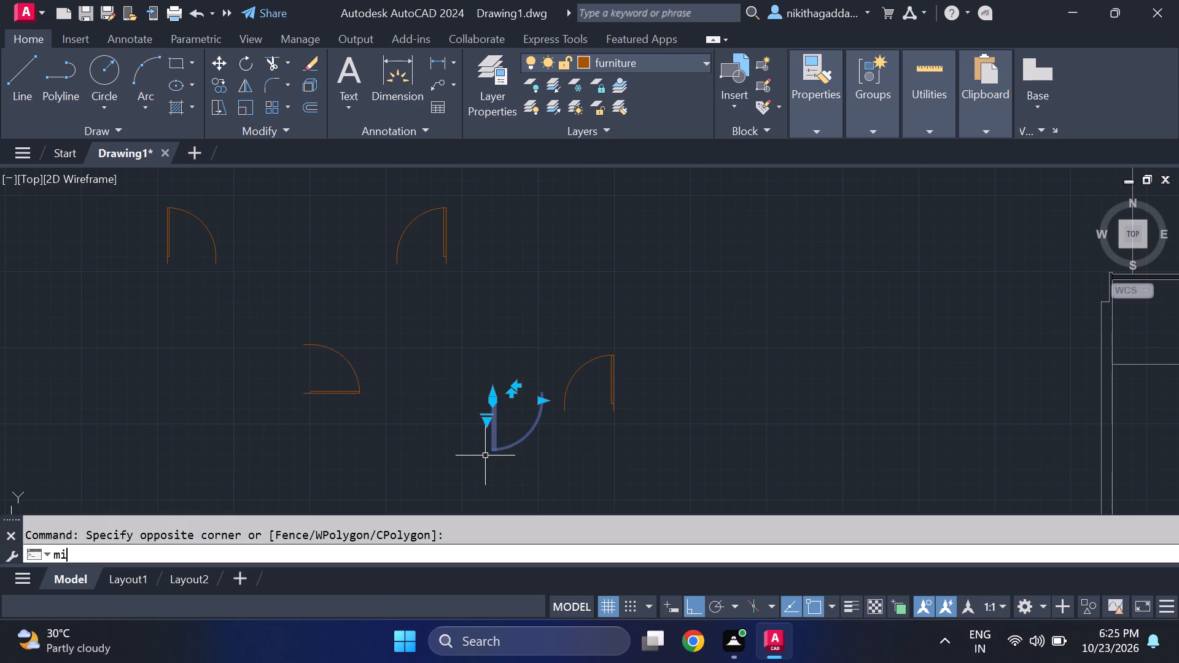
key(Return)
click(475, 374)
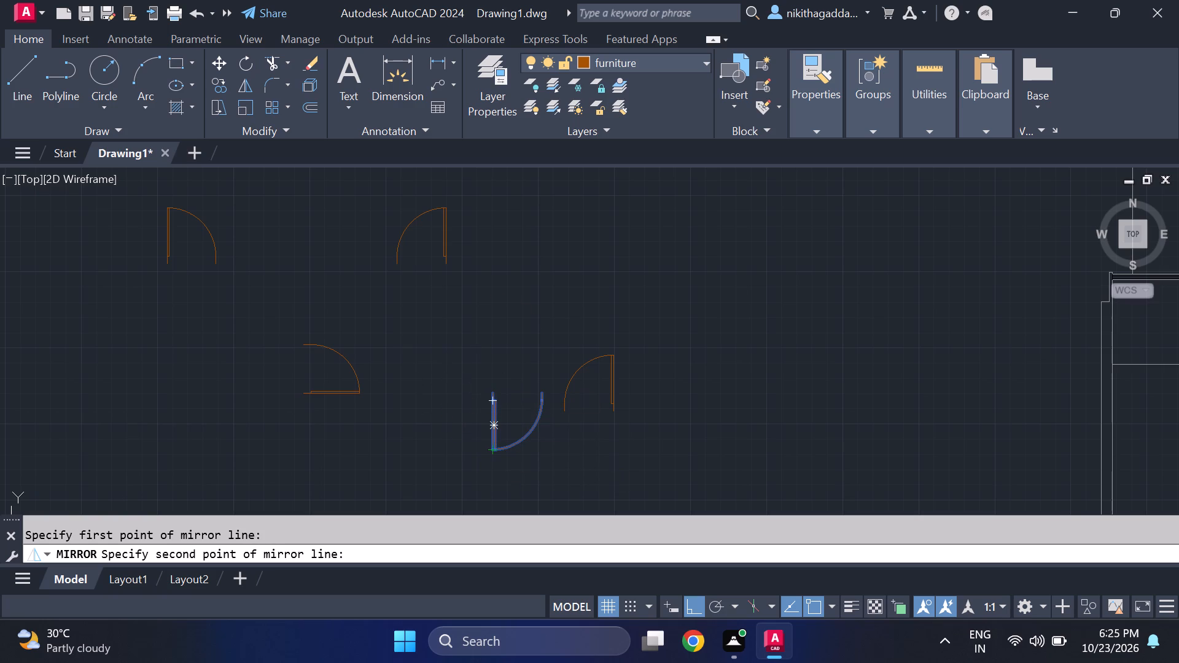
click(471, 457)
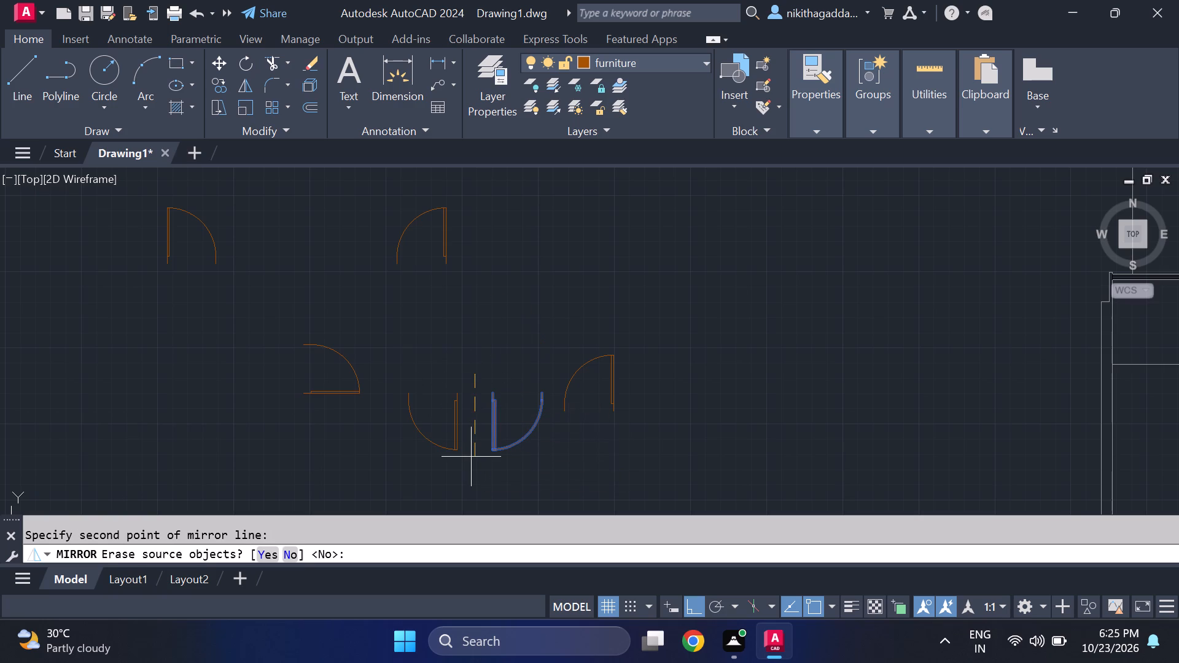
text(no)
key(Return)
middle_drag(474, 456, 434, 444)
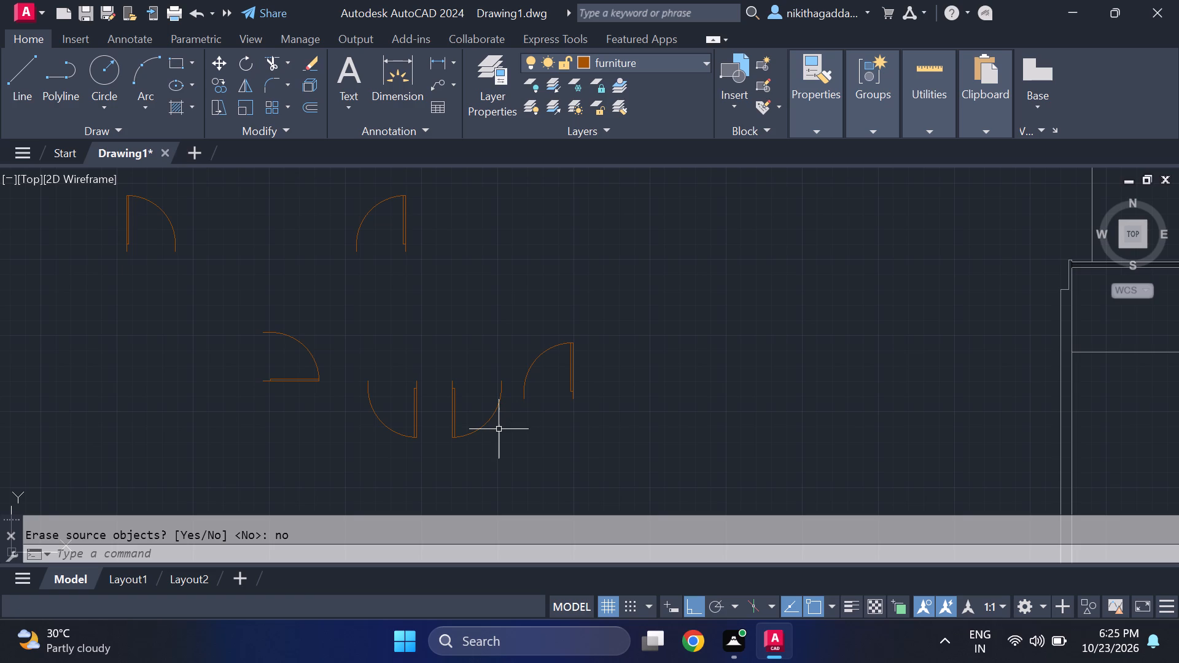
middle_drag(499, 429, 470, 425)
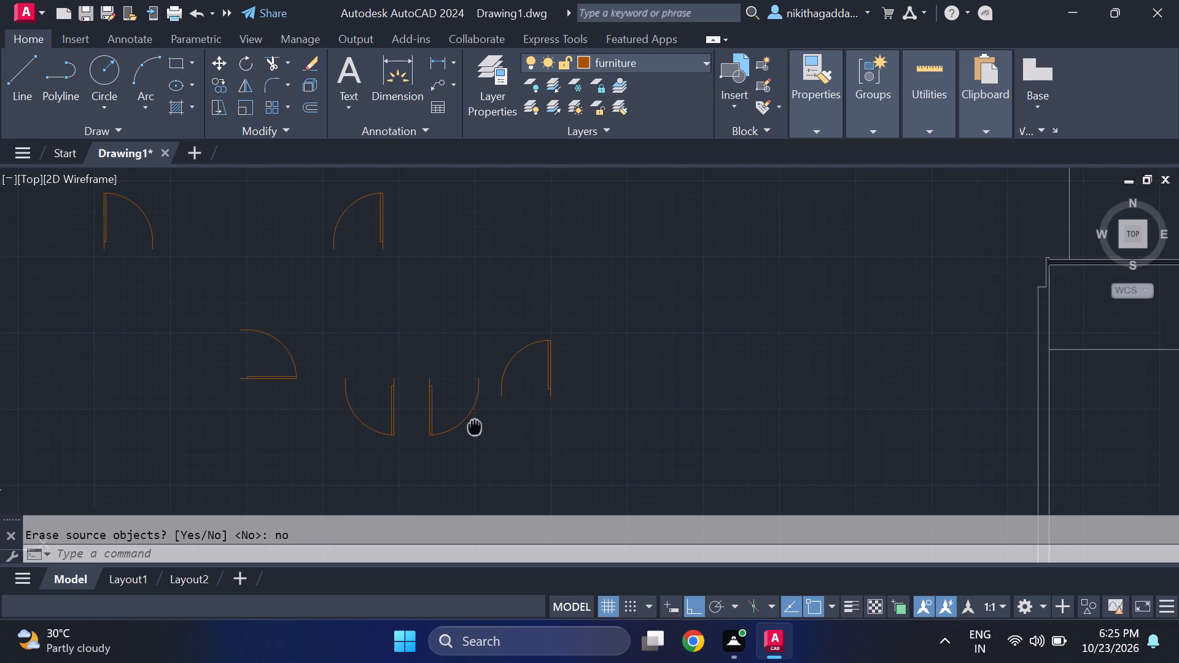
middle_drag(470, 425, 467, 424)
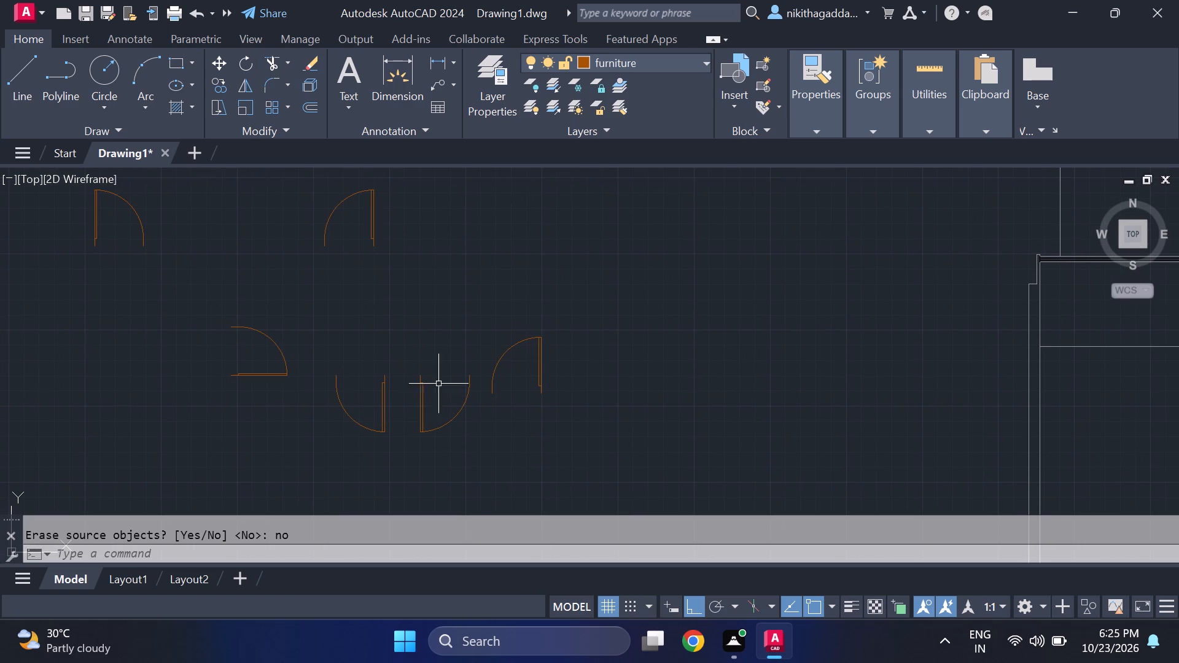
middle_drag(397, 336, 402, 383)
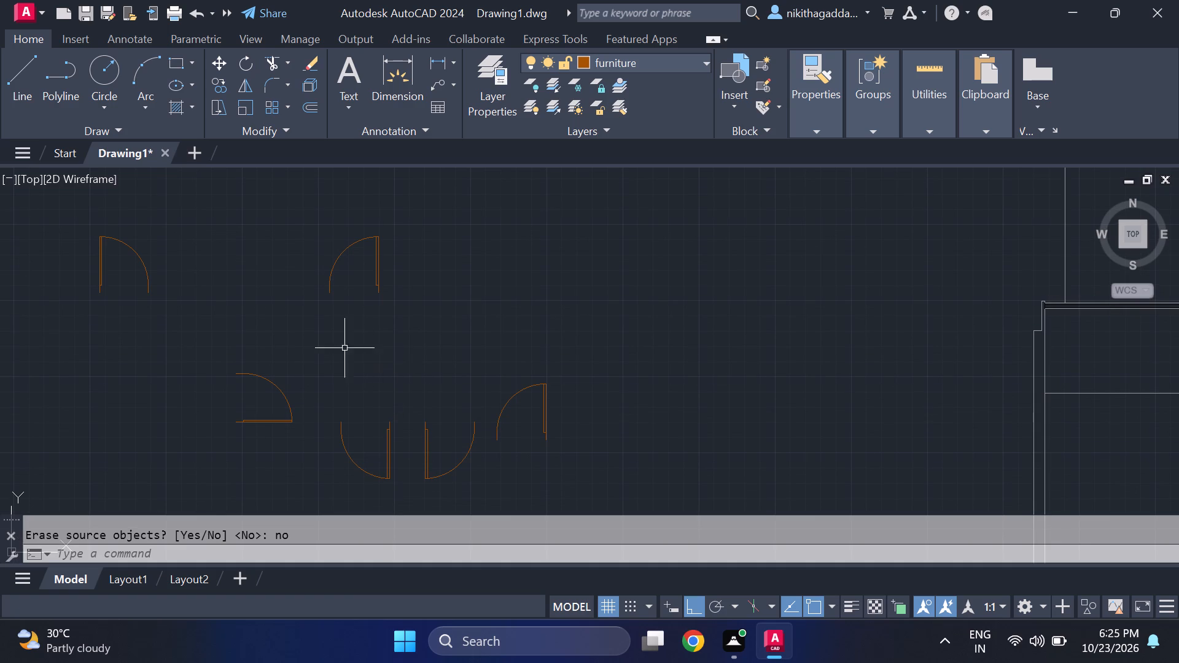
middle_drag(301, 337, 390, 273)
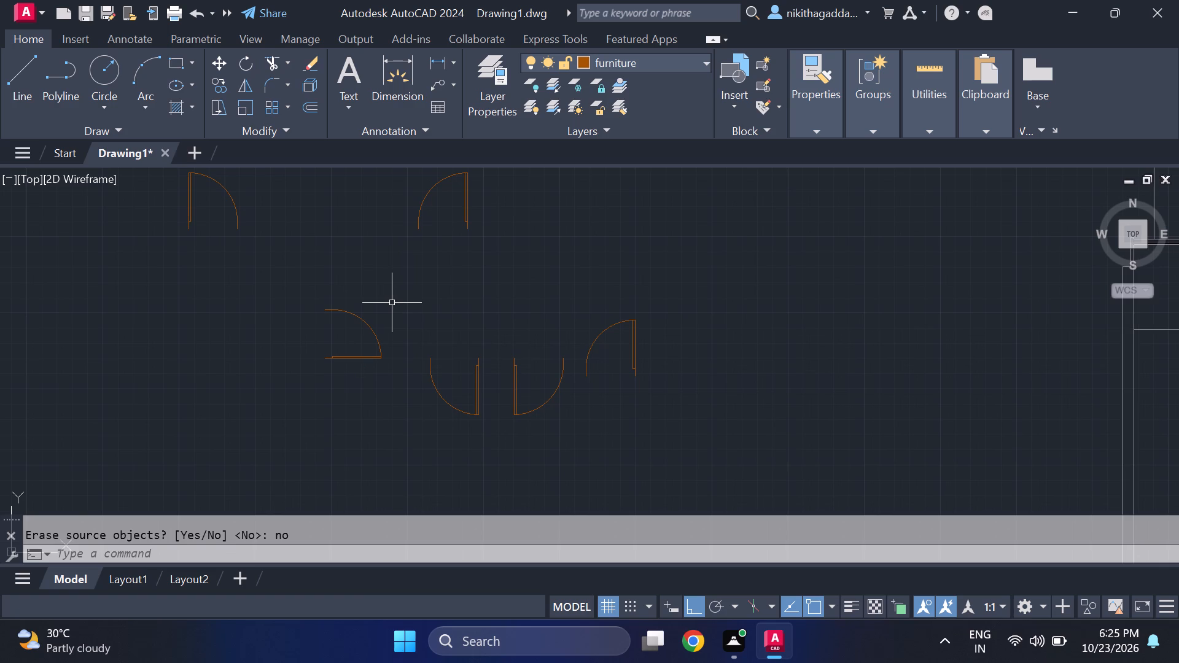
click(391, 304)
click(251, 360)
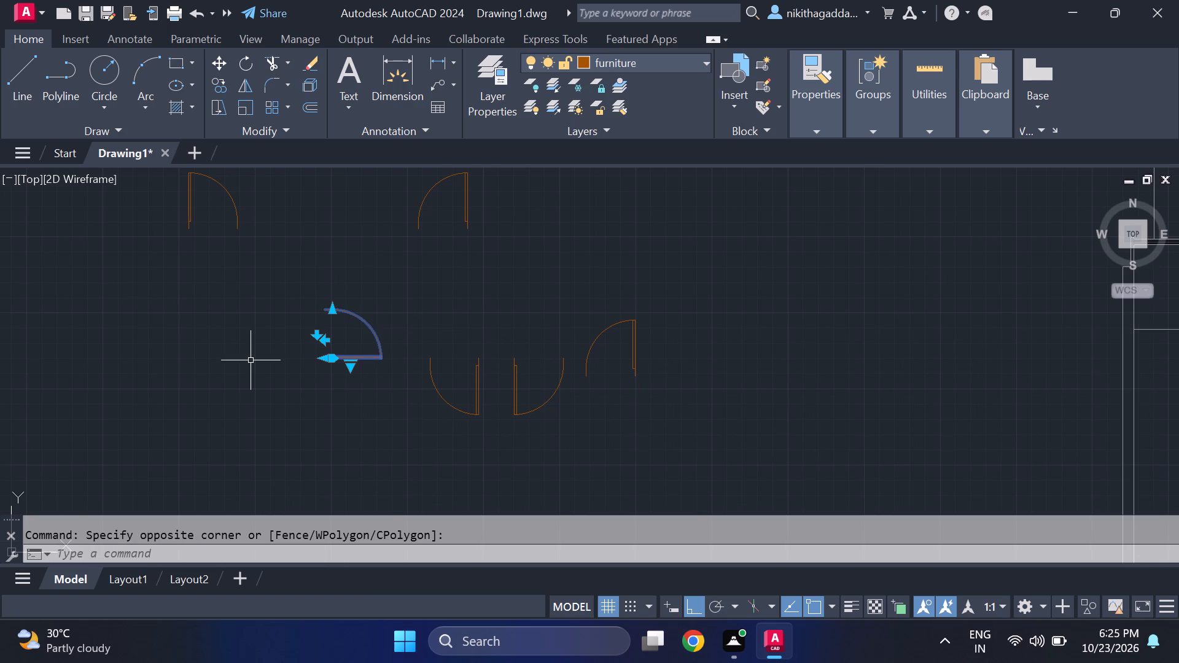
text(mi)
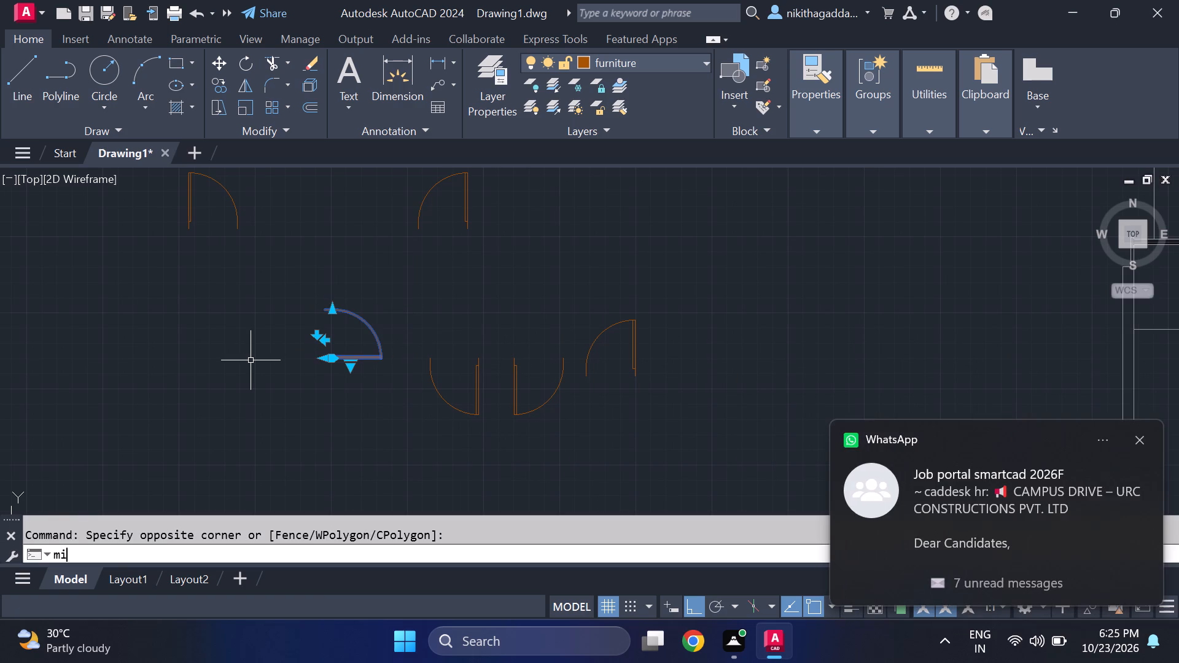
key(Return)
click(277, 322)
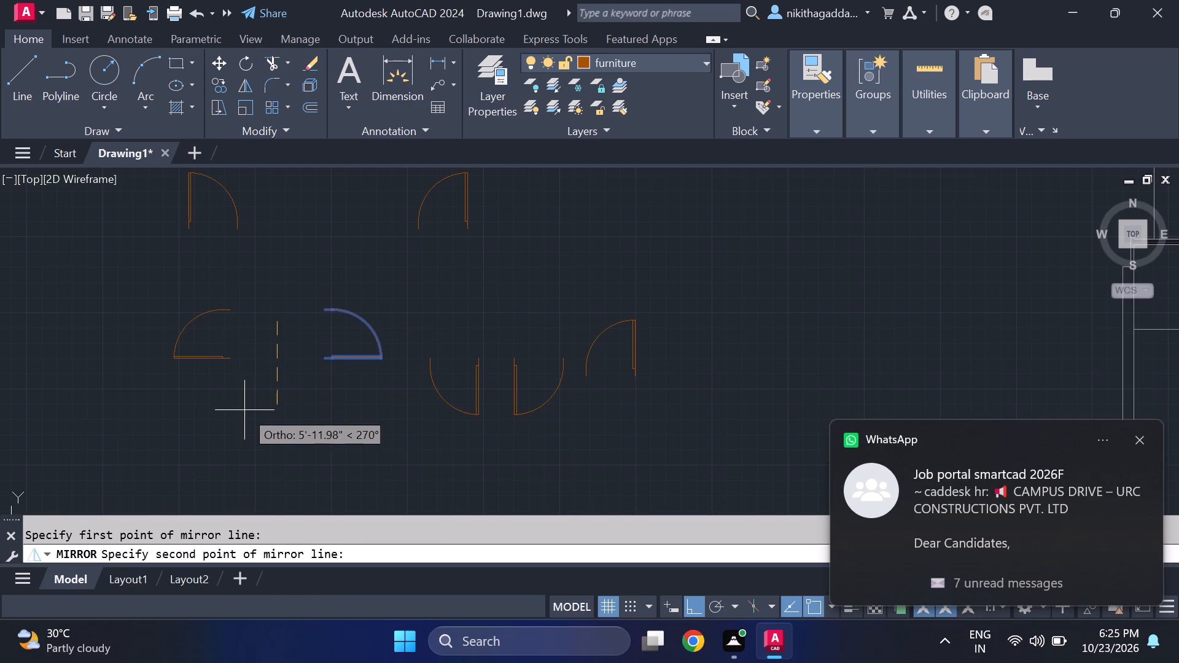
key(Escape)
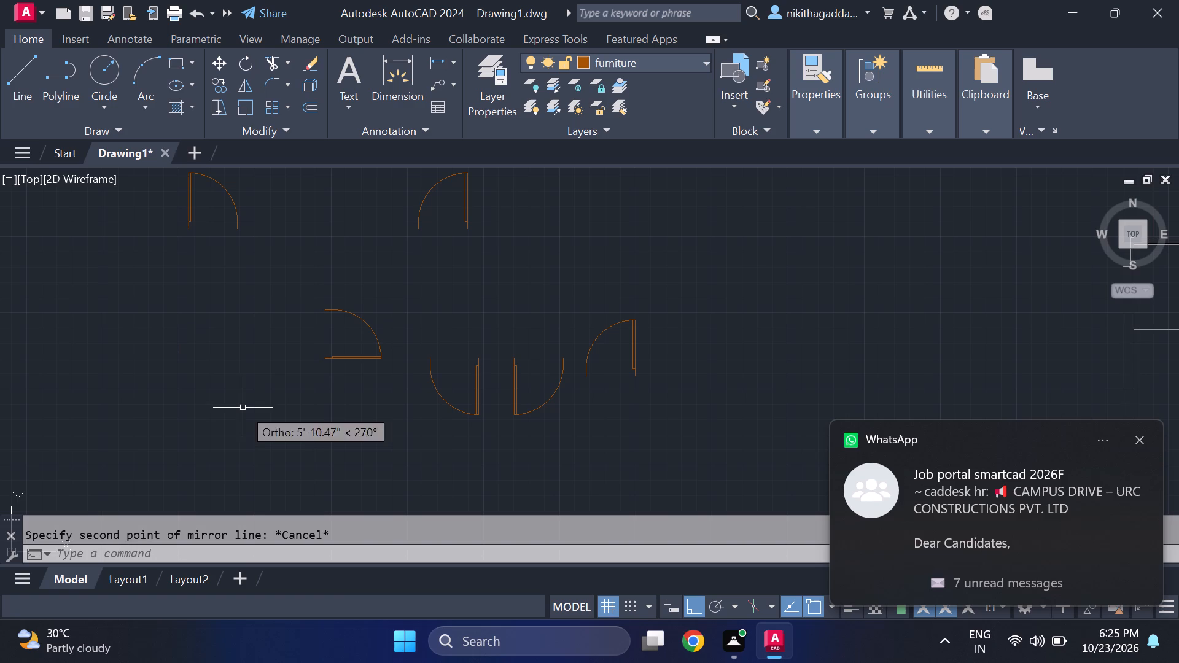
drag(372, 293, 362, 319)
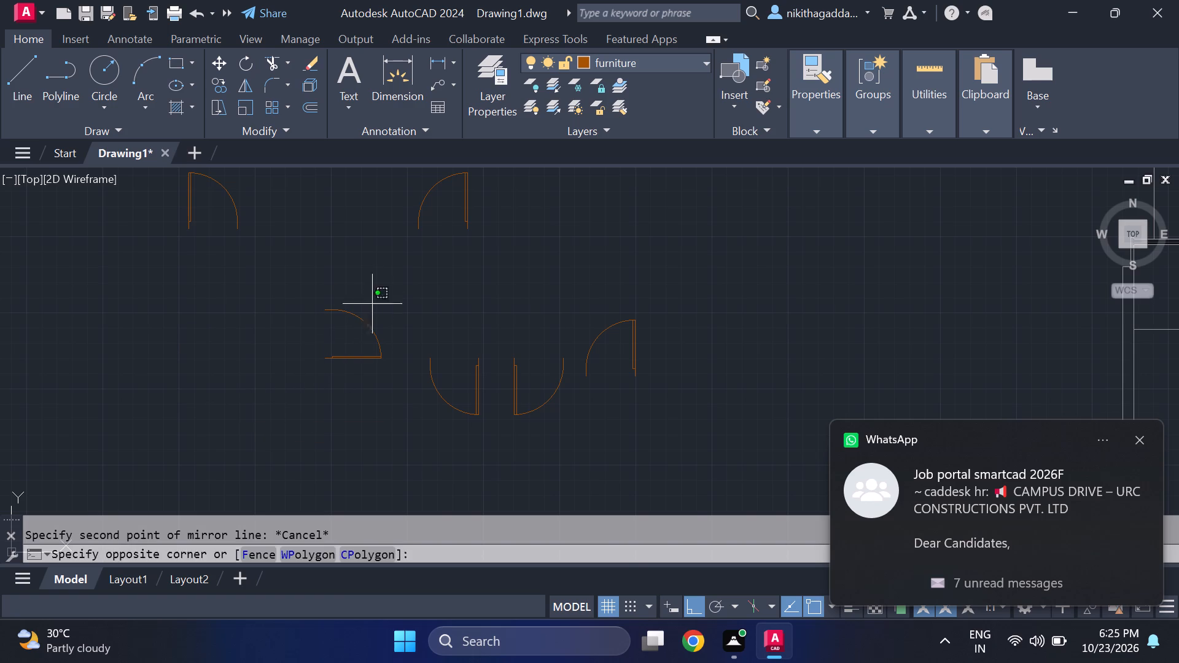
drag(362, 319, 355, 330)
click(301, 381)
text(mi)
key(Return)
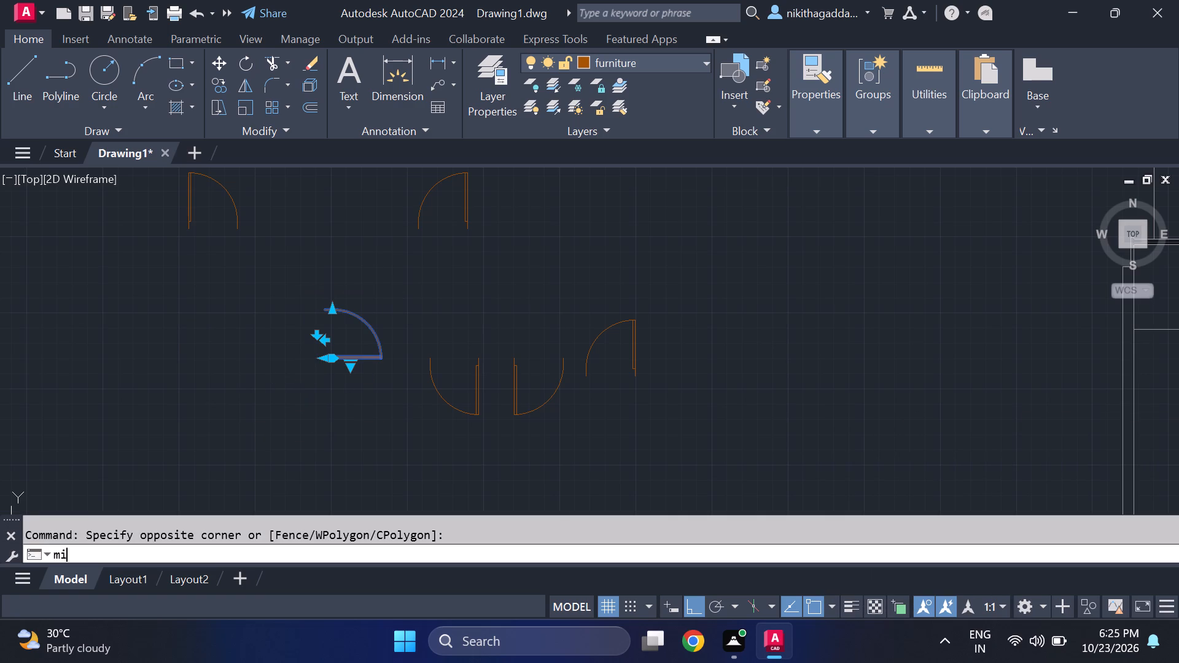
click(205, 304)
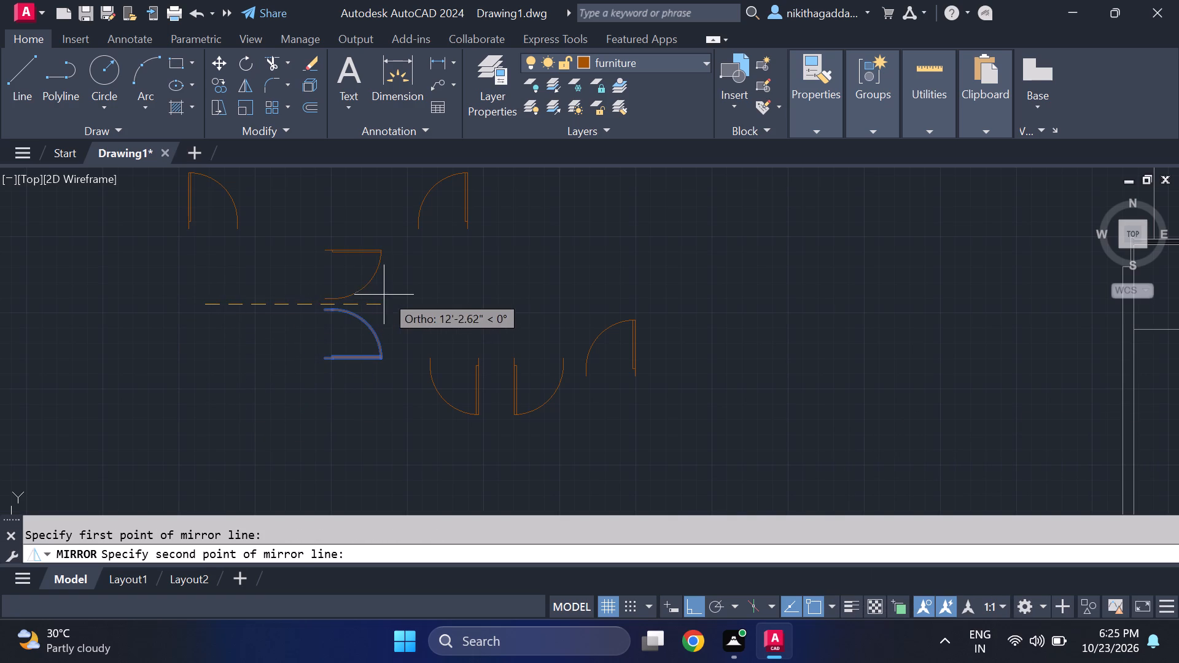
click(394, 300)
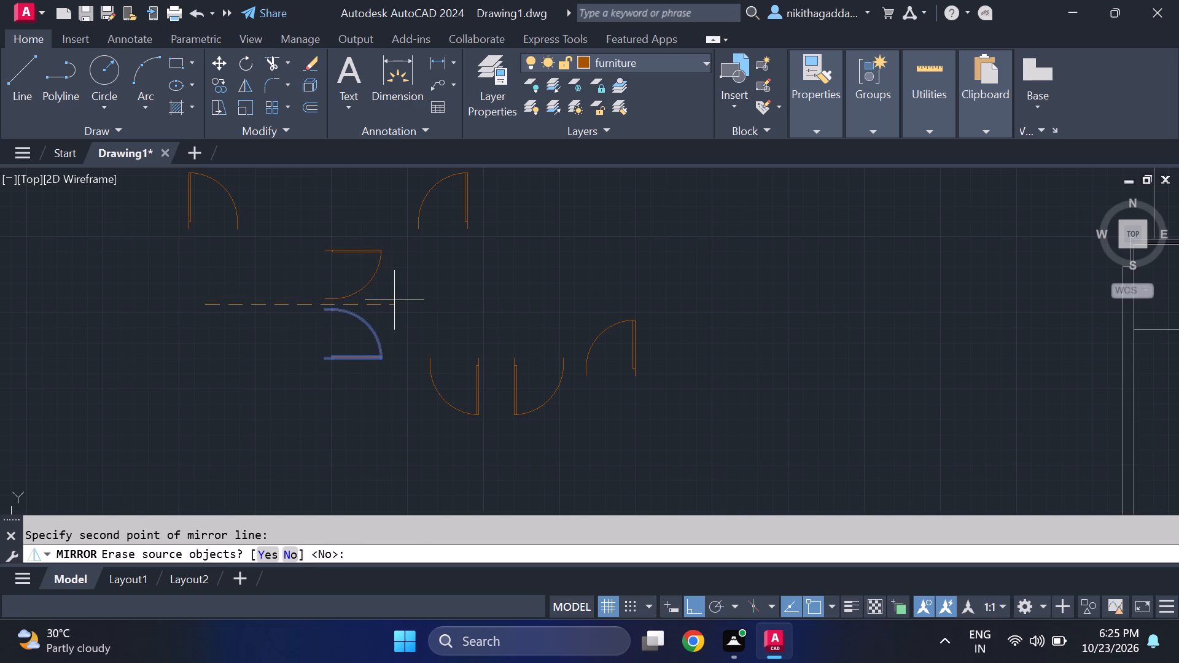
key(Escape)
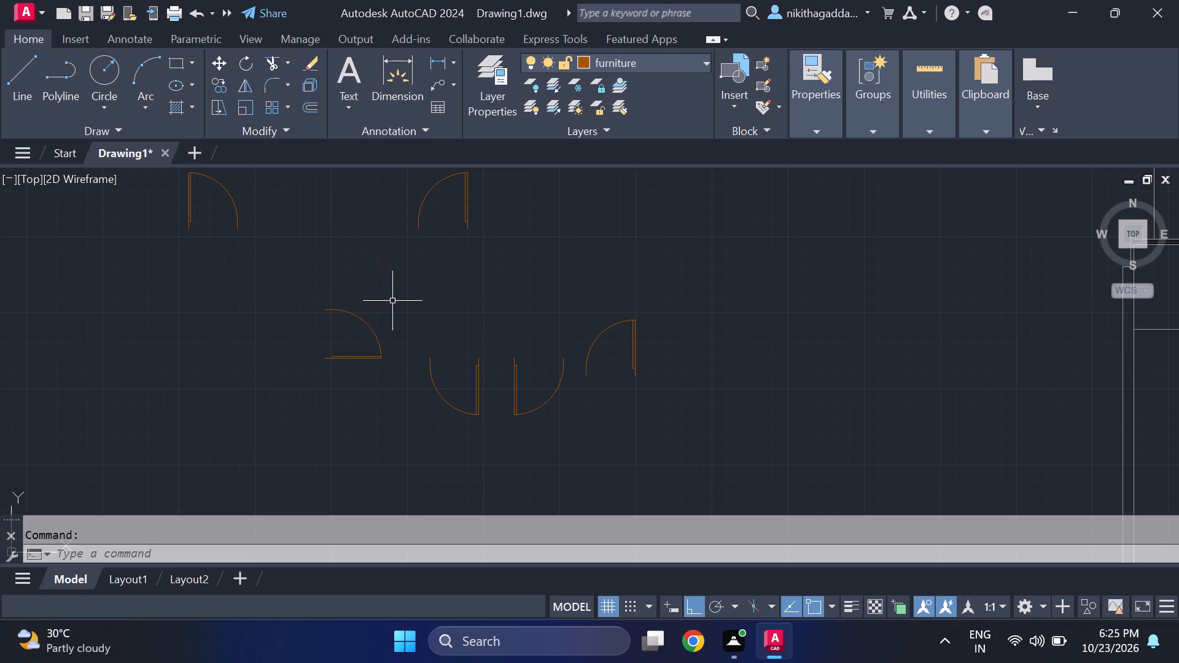
Rotate the easternmost door copy in the lower row by 90° about its hinge-side bottom end.
click(642, 347)
click(583, 376)
text(ro)
key(Return)
scroll(615, 395, up, 1)
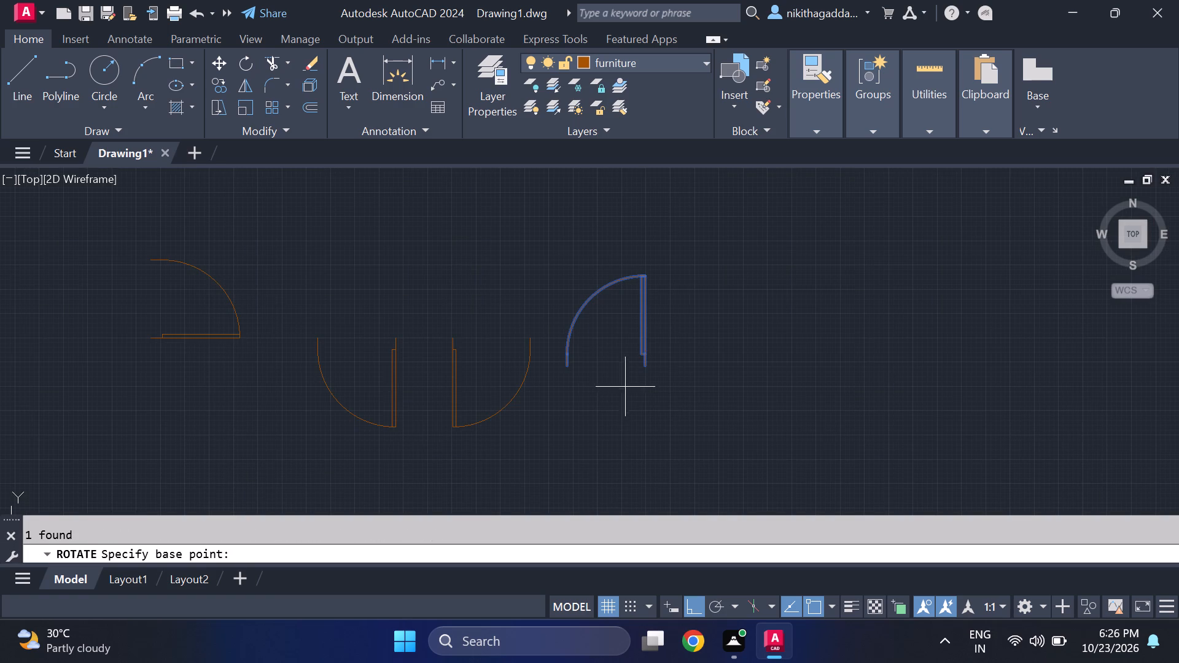
click(650, 373)
click(690, 258)
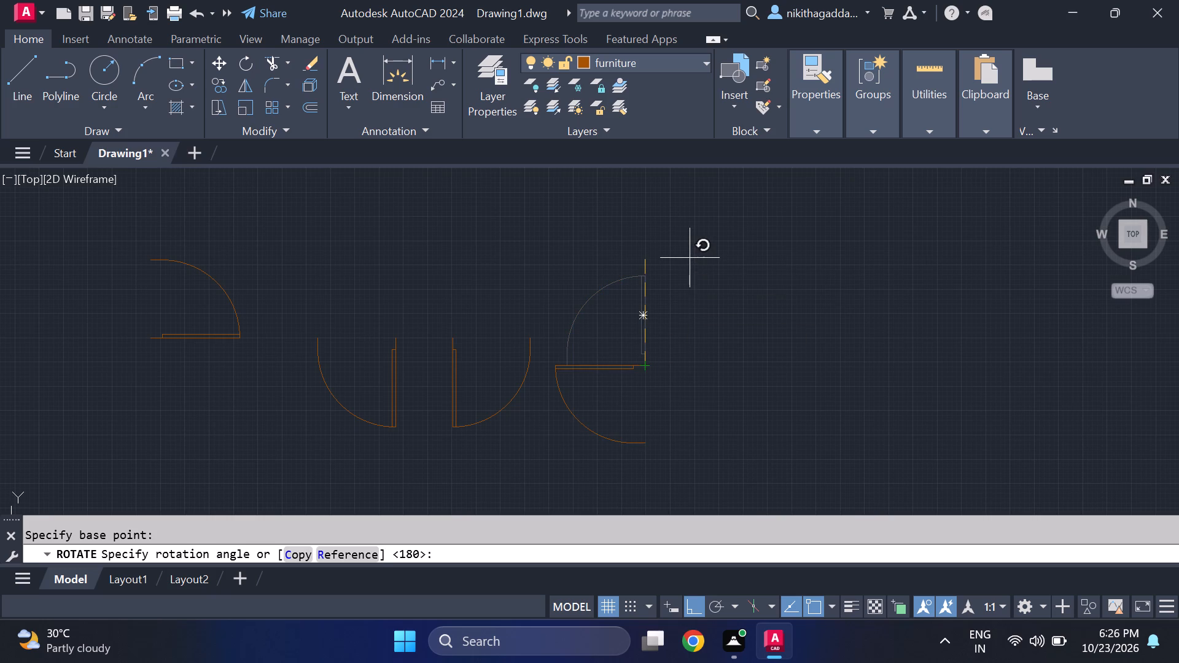
Mirror the rotated easternmost door across a vertical line just east of it, keeping the source door.
scroll(684, 357, down, 2)
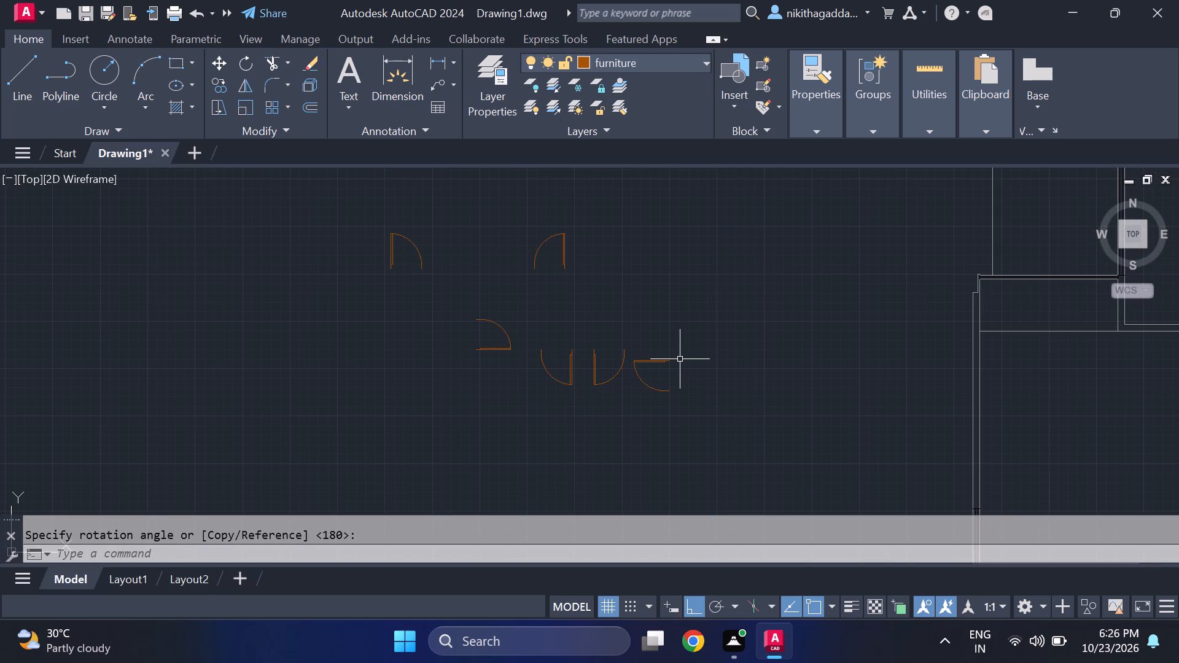
middle_drag(679, 359, 629, 370)
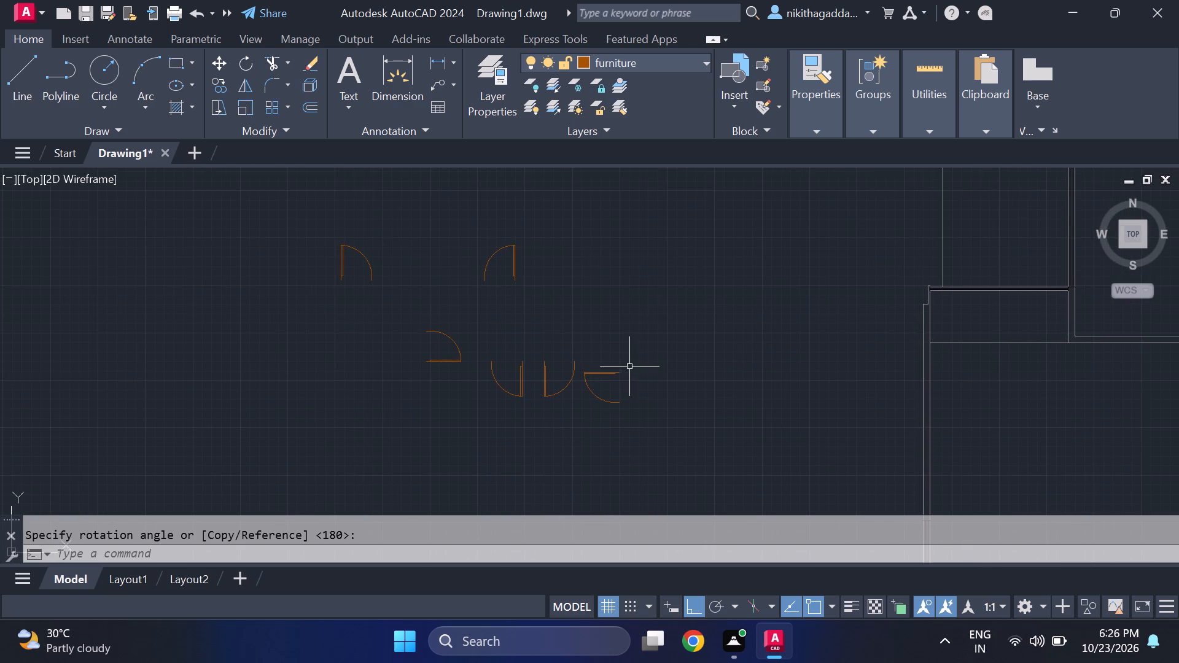
click(643, 351)
click(595, 409)
text(mi)
key(Return)
click(645, 358)
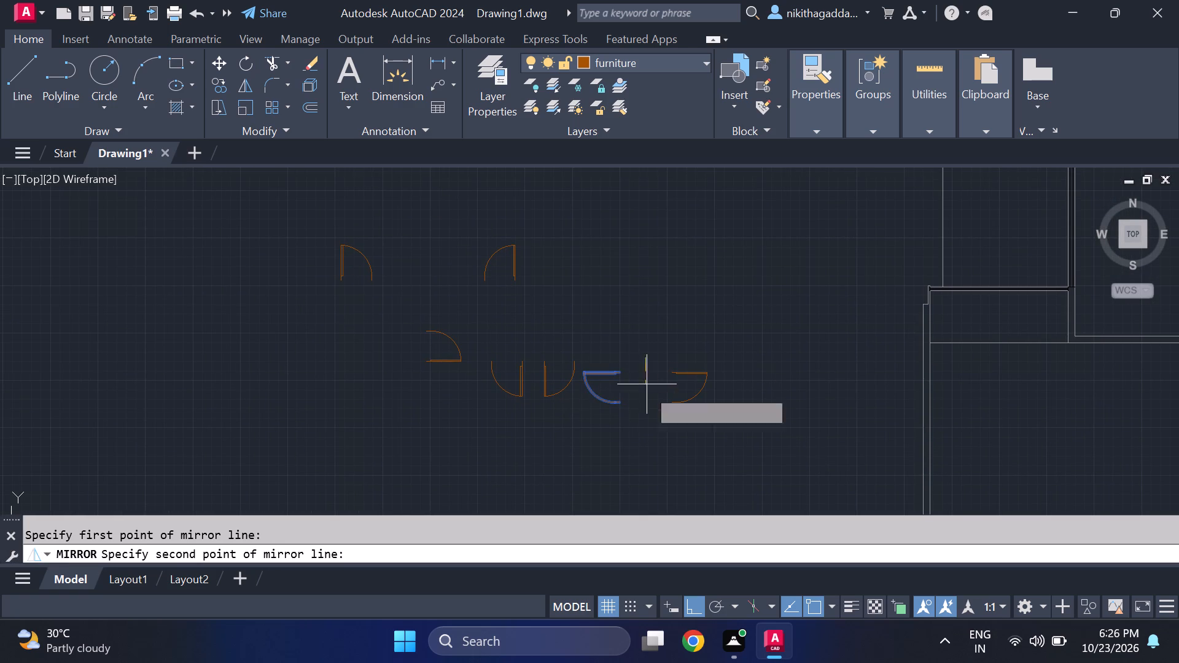
click(640, 468)
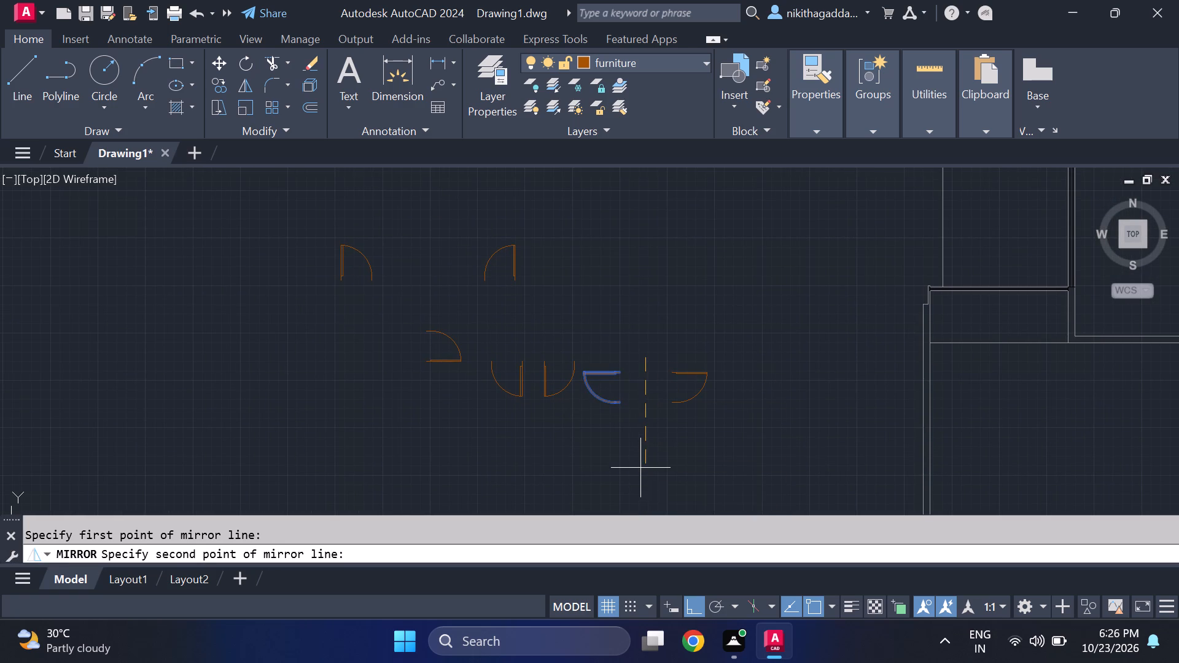
text(no)
key(Return)
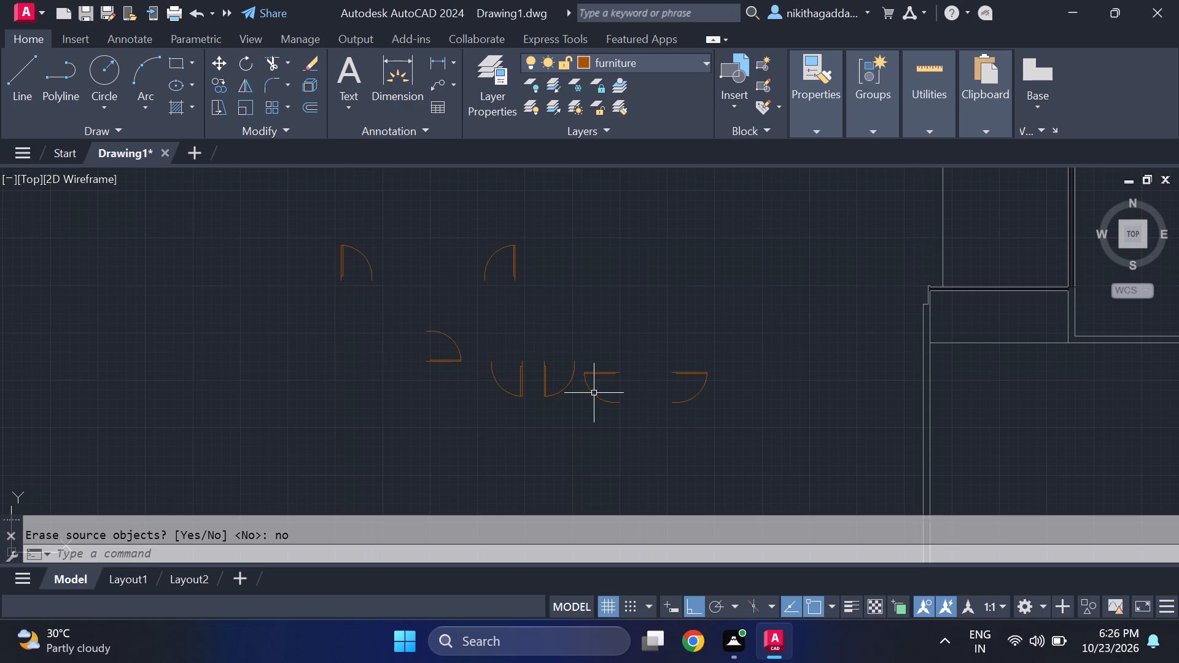
Mirror the northwest door of the upper row across a horizontal line just below it, keeping the source door.
middle_drag(601, 393, 291, 419)
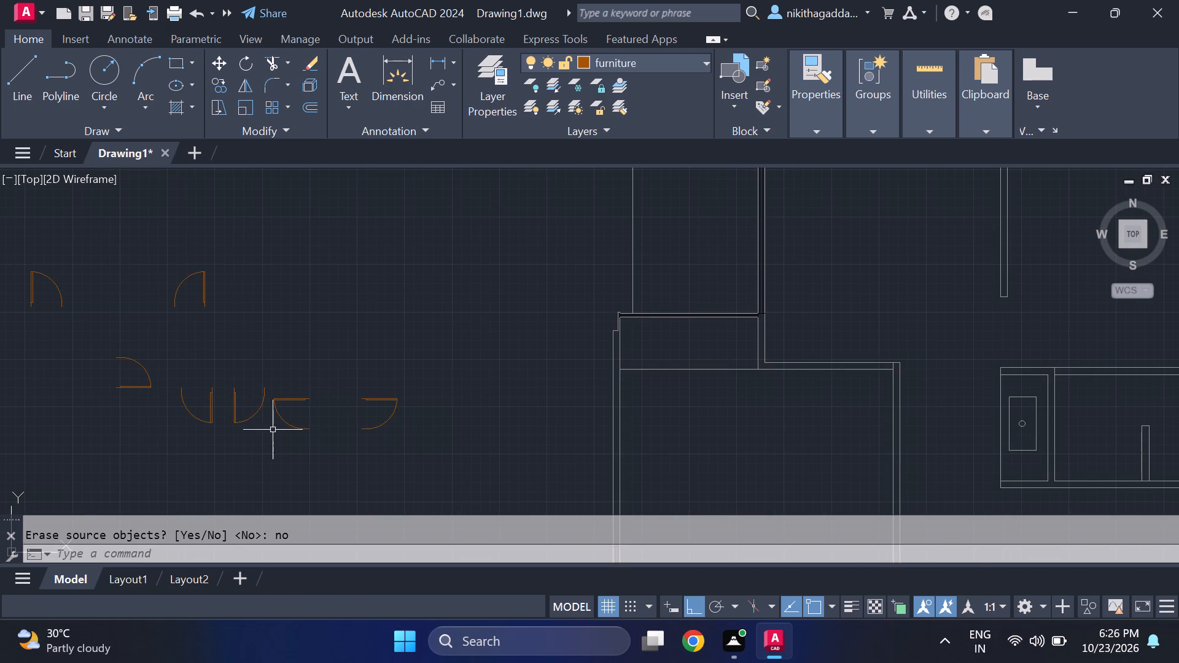
scroll(261, 440, up, 1)
middle_drag(262, 375, 272, 419)
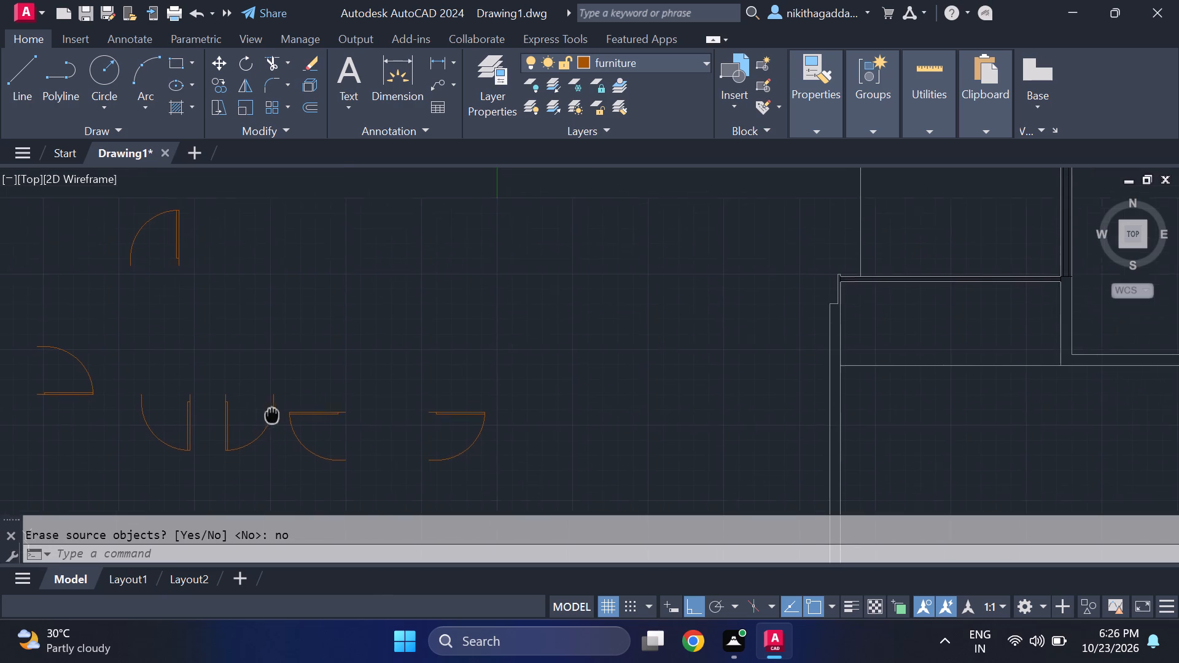
middle_drag(272, 419, 274, 428)
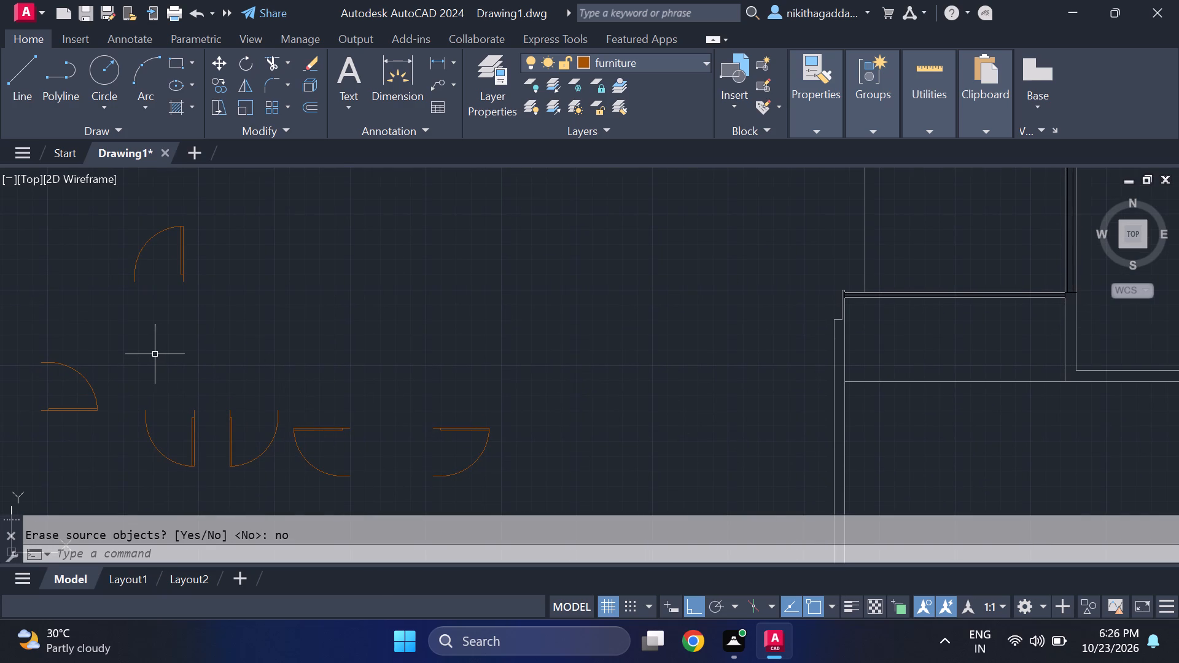
scroll(174, 370, down, 2)
scroll(147, 354, up, 1)
middle_drag(147, 365, 298, 355)
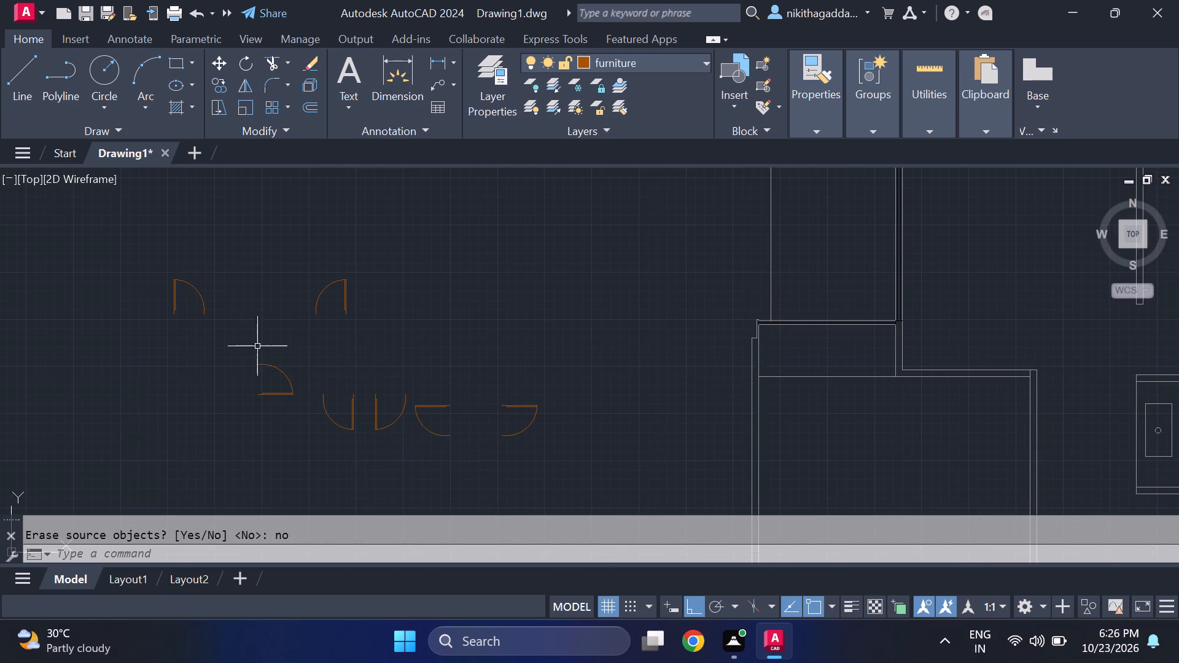
click(207, 274)
click(147, 300)
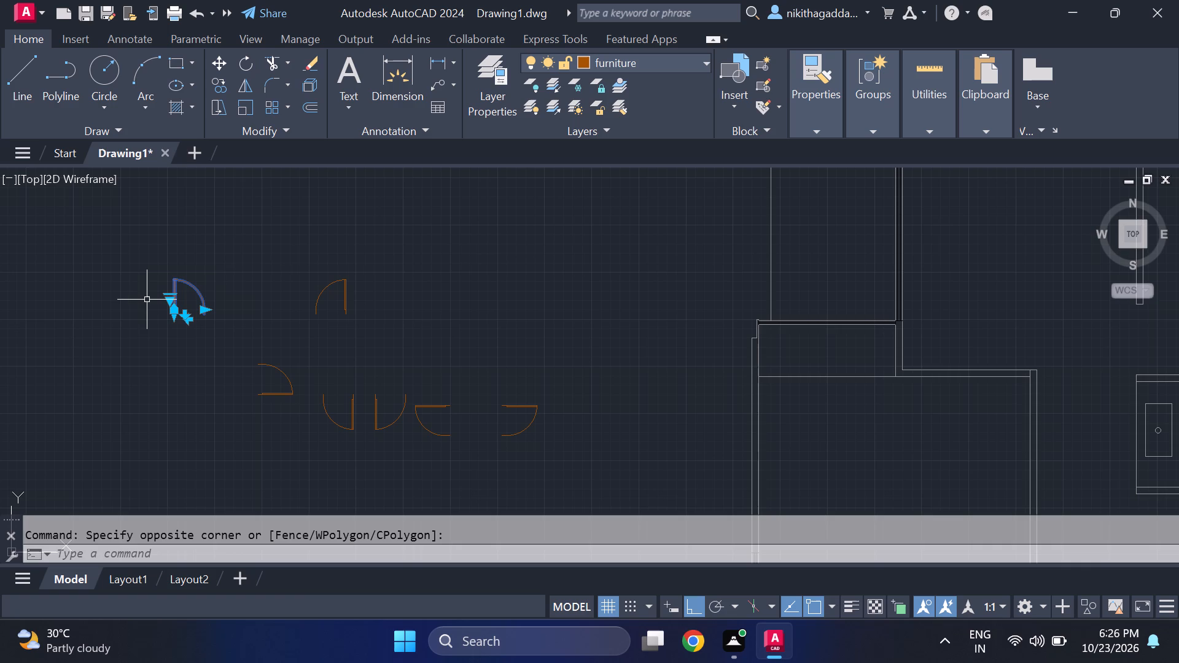
text(mi)
key(Return)
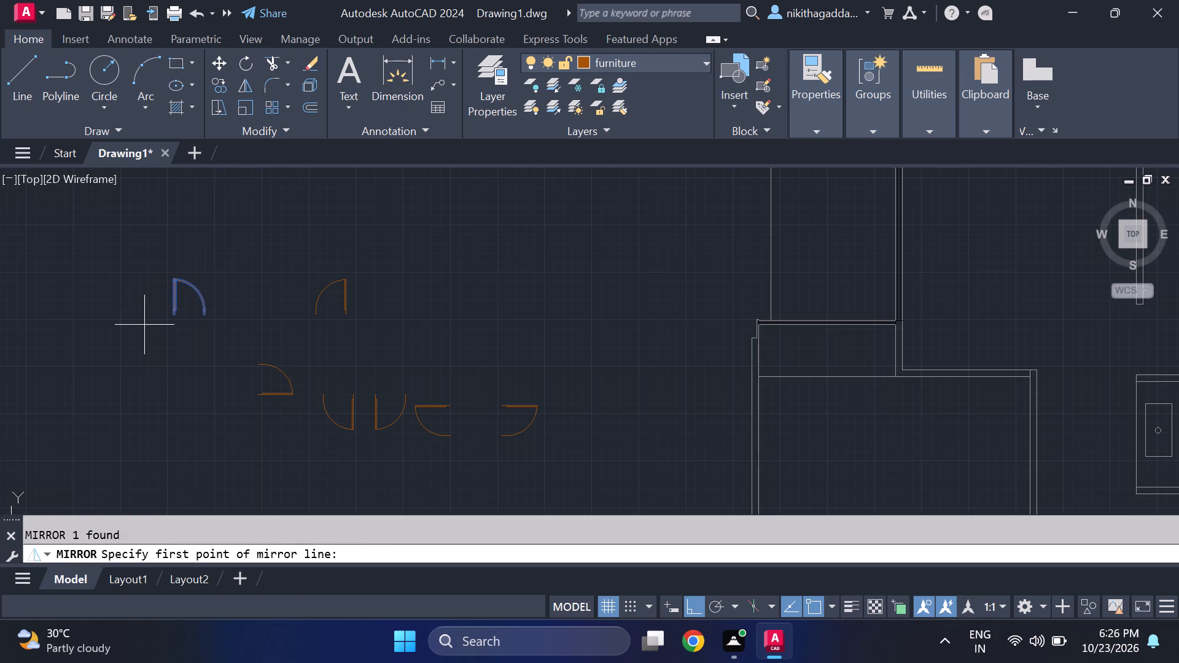
click(141, 332)
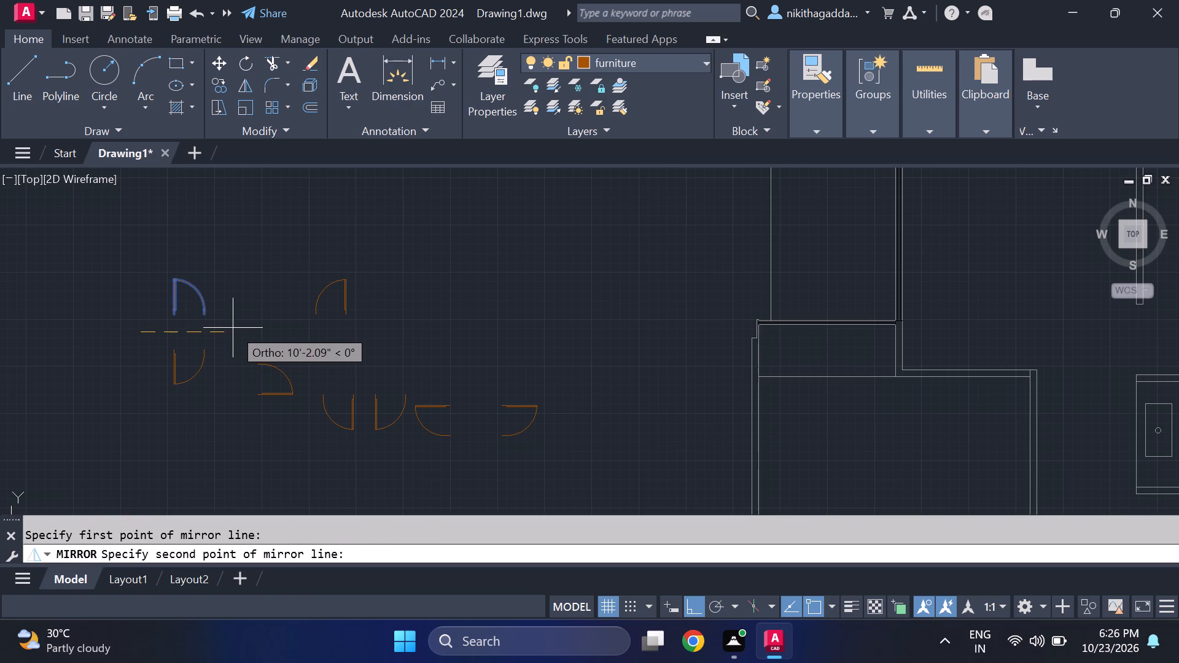
click(233, 328)
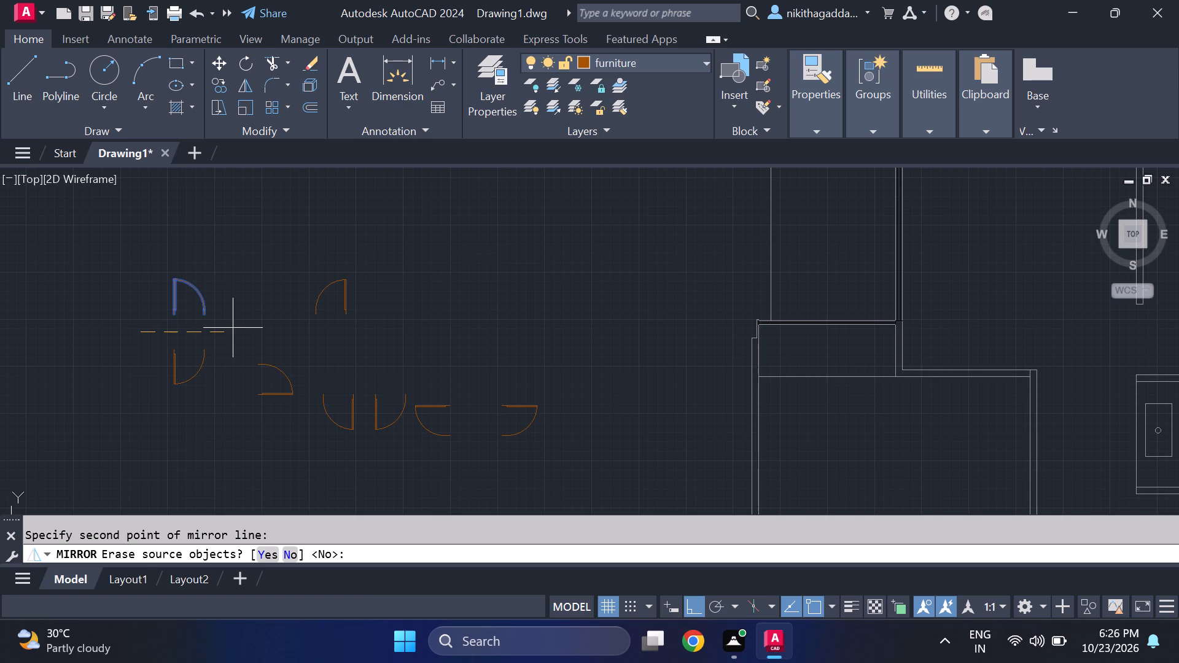
text(no)
key(Return)
Move the newly mirrored door by its upper hinge-side end onto the northwest room's north wall, west of the partition, with ortho mode off.
scroll(217, 331, up, 1)
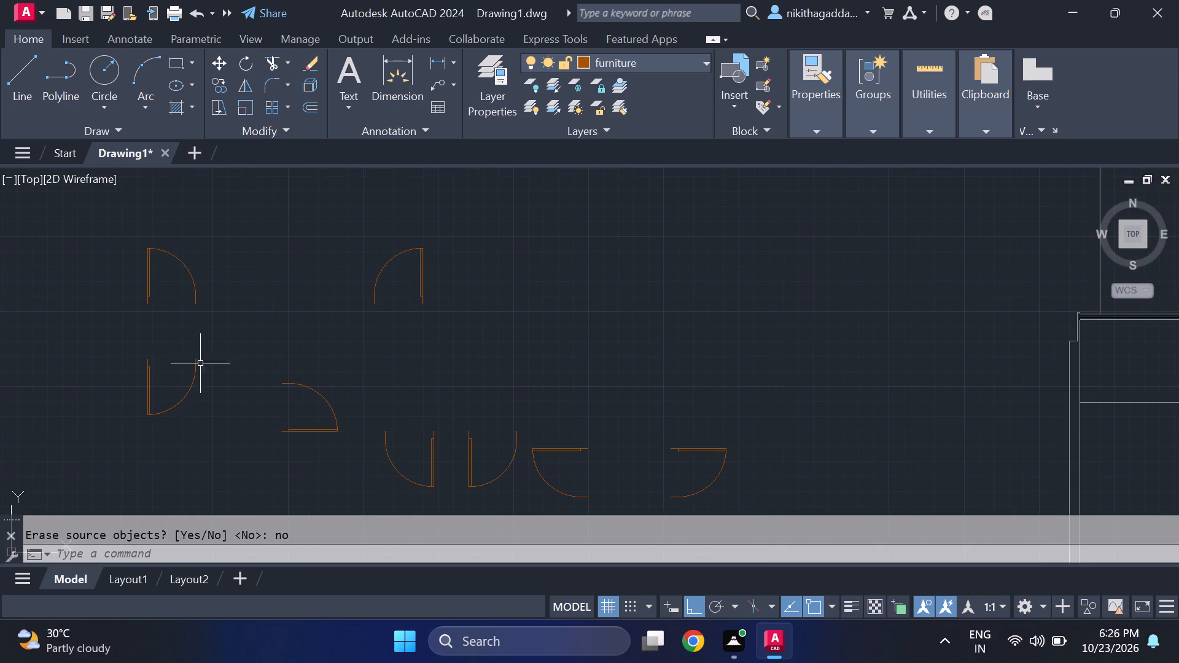
click(210, 365)
click(151, 396)
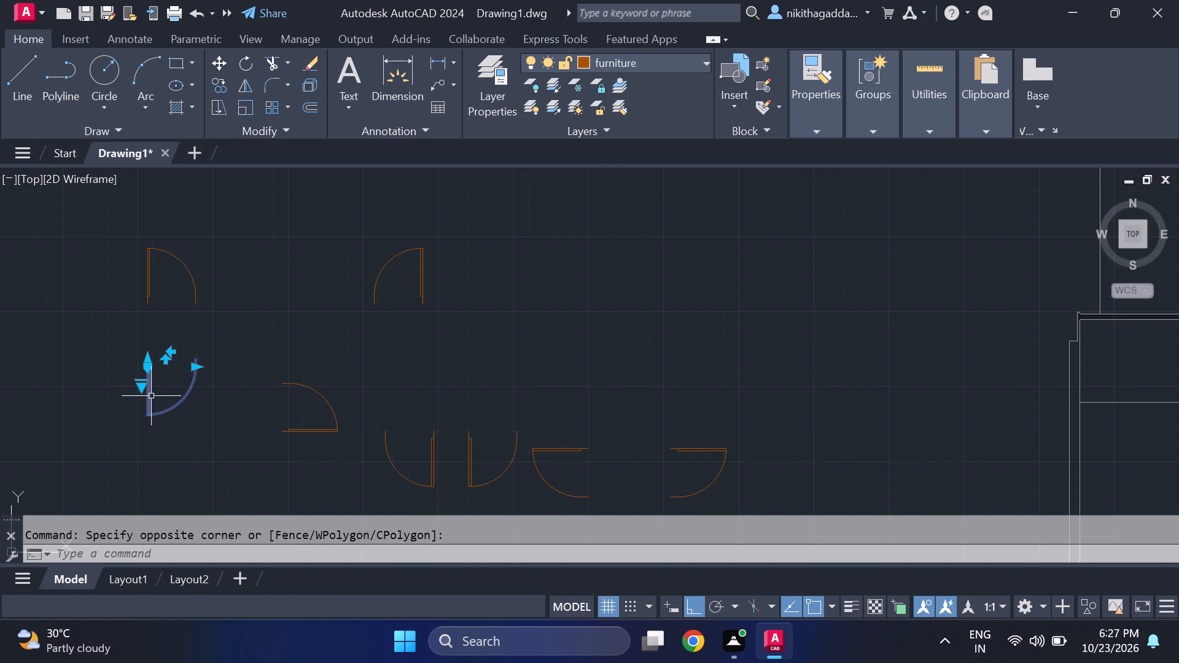
key(m)
key(Return)
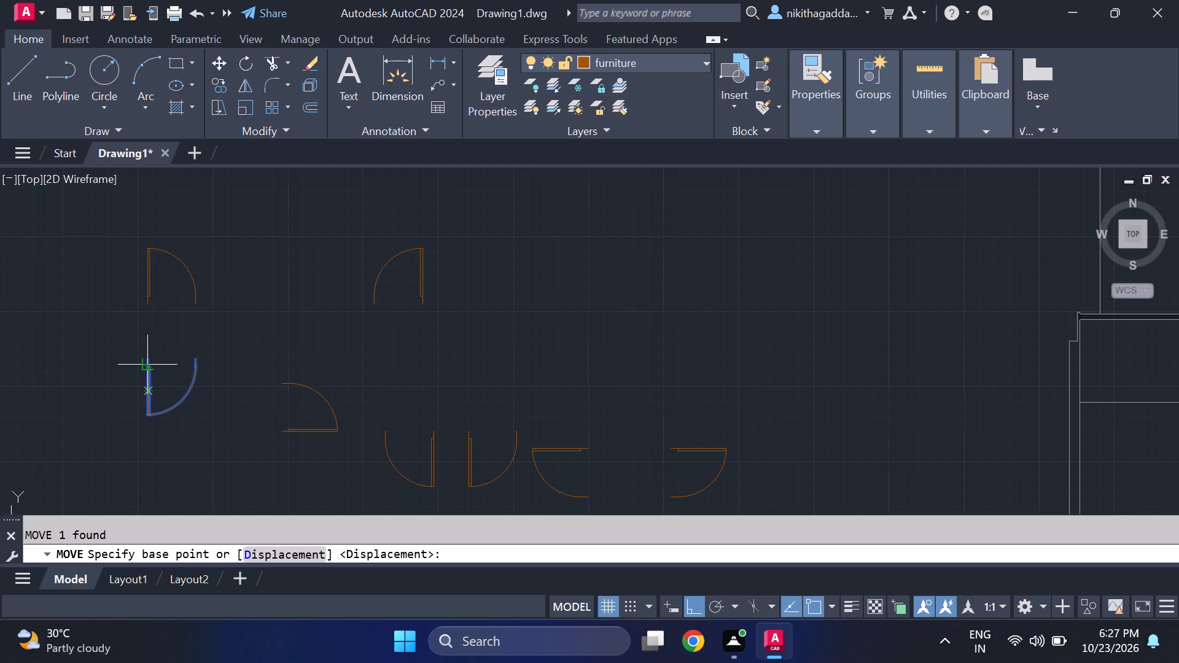
click(150, 355)
scroll(383, 310, down, 2)
middle_drag(383, 311, 179, 328)
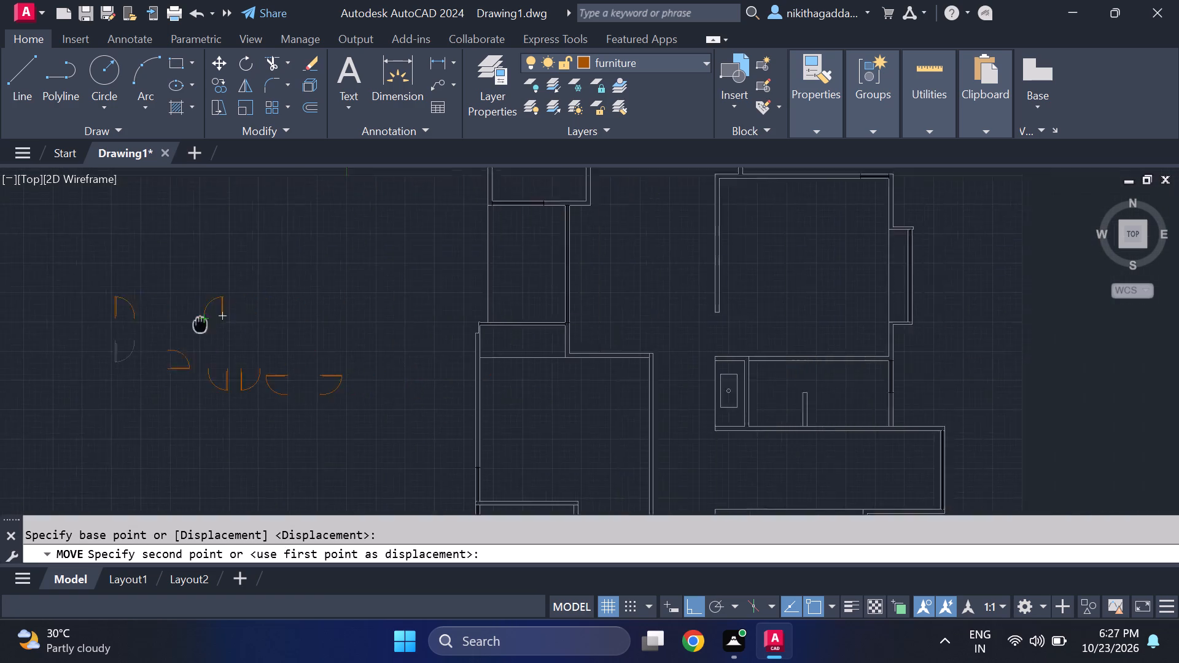
middle_drag(179, 328, 74, 386)
key(F8)
scroll(72, 378, down, 2)
scroll(189, 279, up, 3)
middle_drag(193, 269, 151, 327)
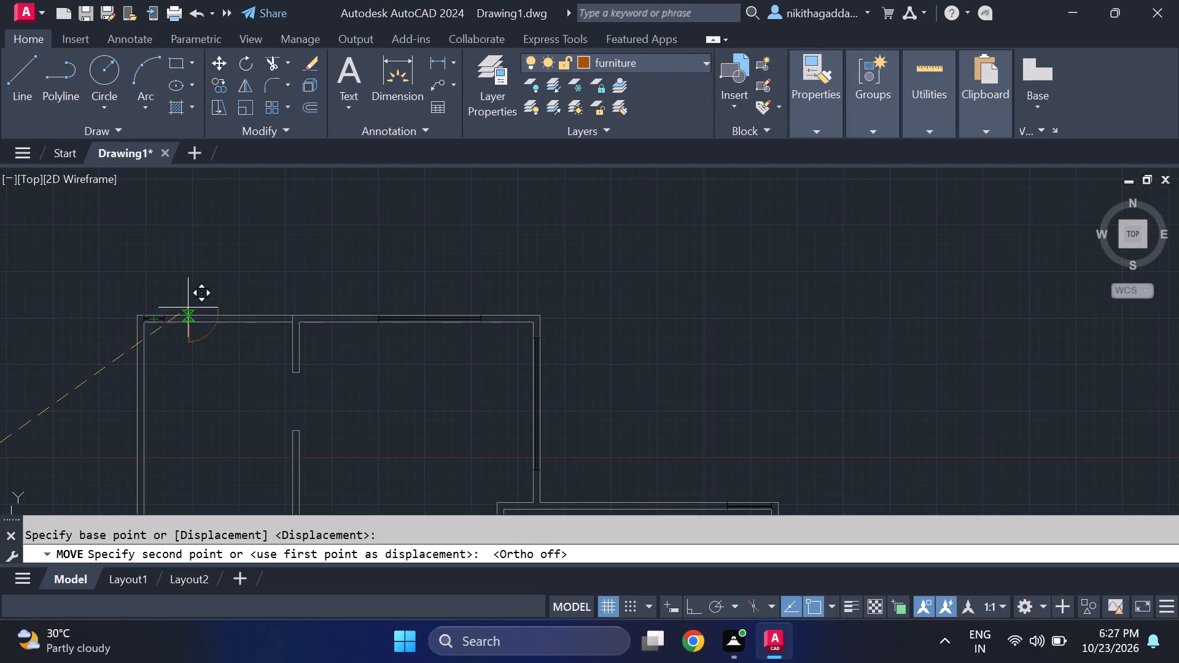
scroll(203, 300, up, 1)
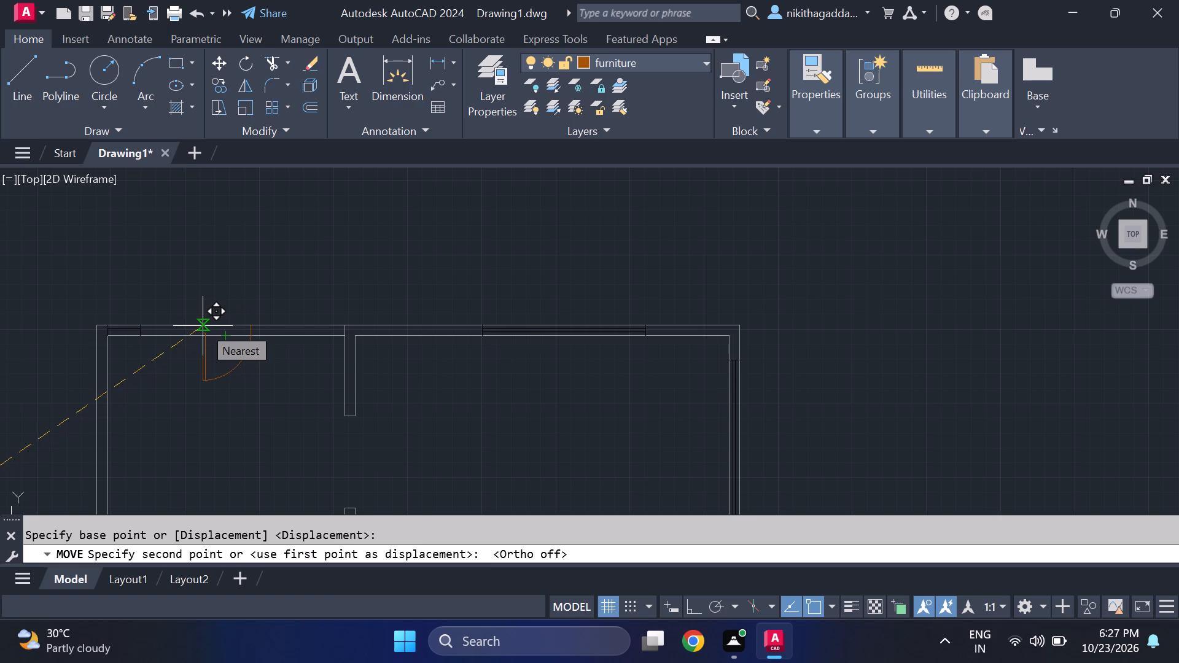
scroll(217, 322, down, 2)
scroll(217, 322, up, 2)
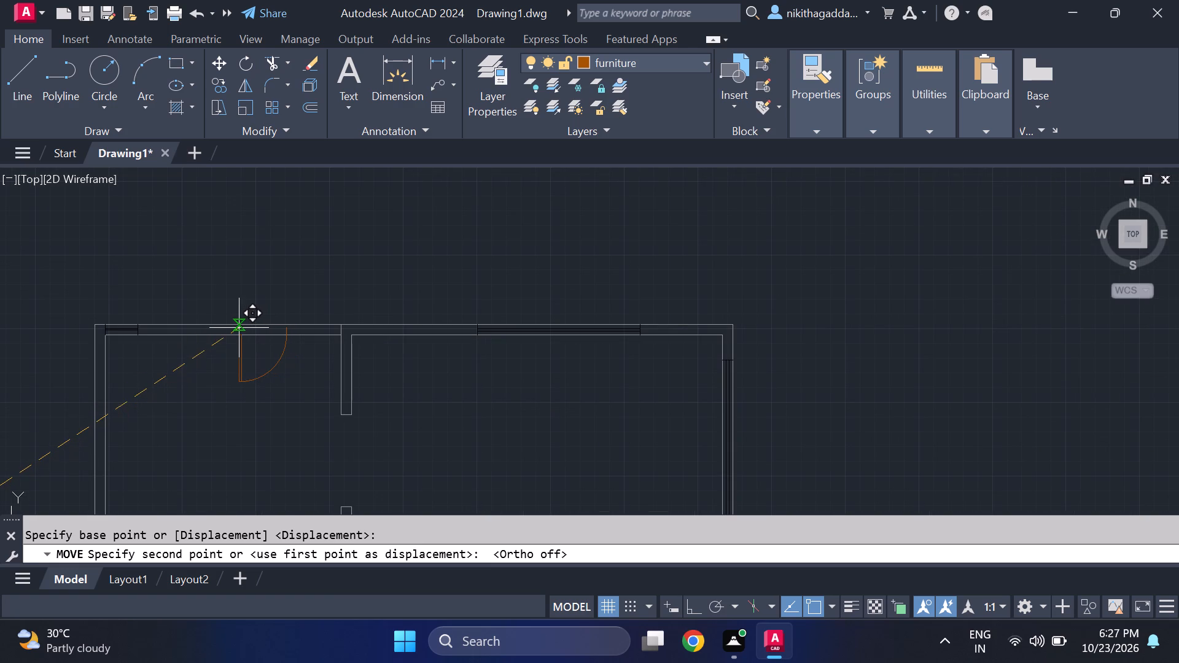
click(236, 325)
Scale up the north-wall door from its hinge-side corner until its swing reaches close to the partition wall on its east.
scroll(295, 331, down, 5)
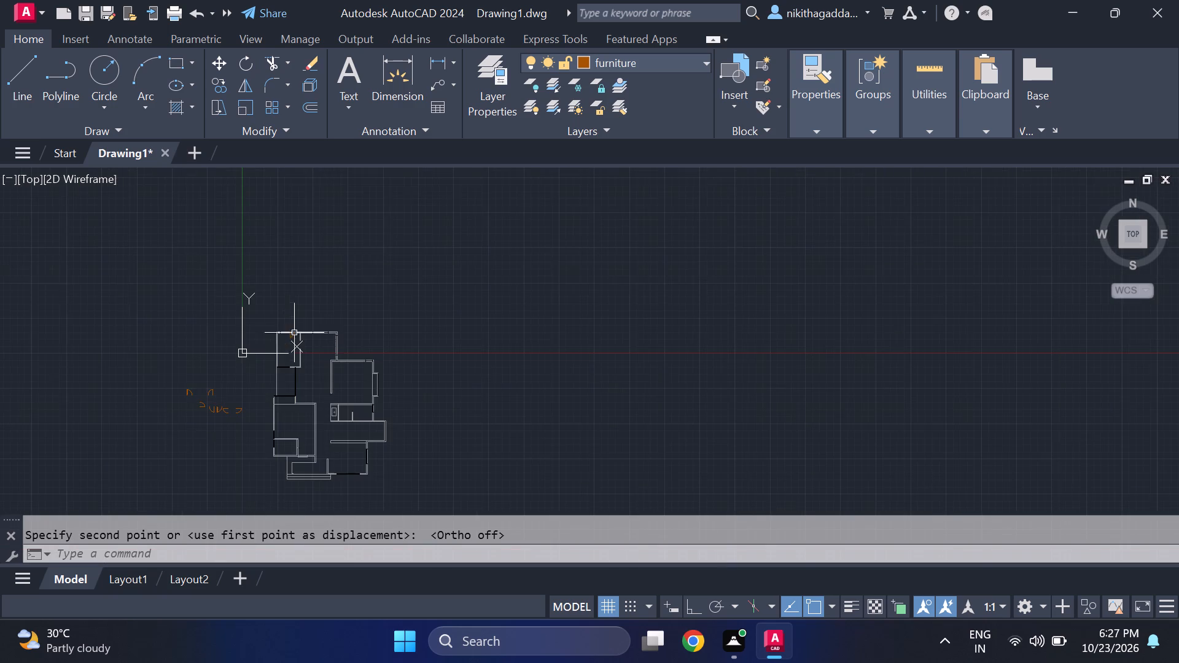
scroll(265, 330, up, 5)
middle_drag(489, 394, 176, 415)
scroll(176, 414, up, 1)
scroll(275, 401, down, 6)
scroll(278, 409, up, 4)
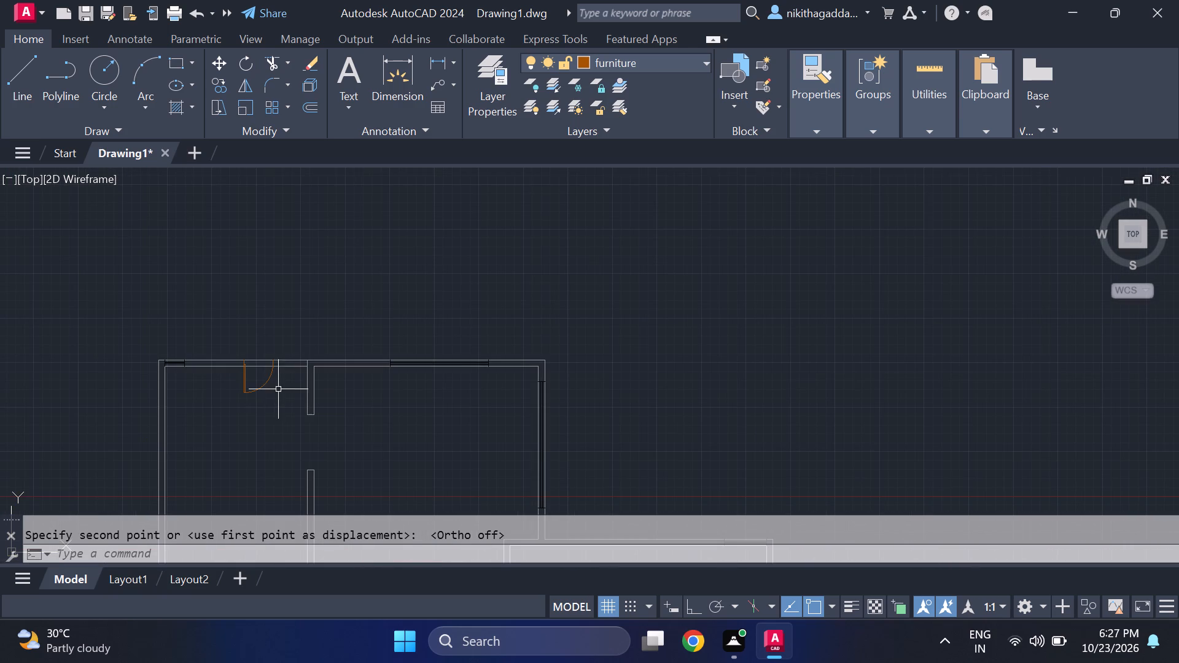
click(278, 389)
click(211, 400)
key(s)
text(cale)
key(Return)
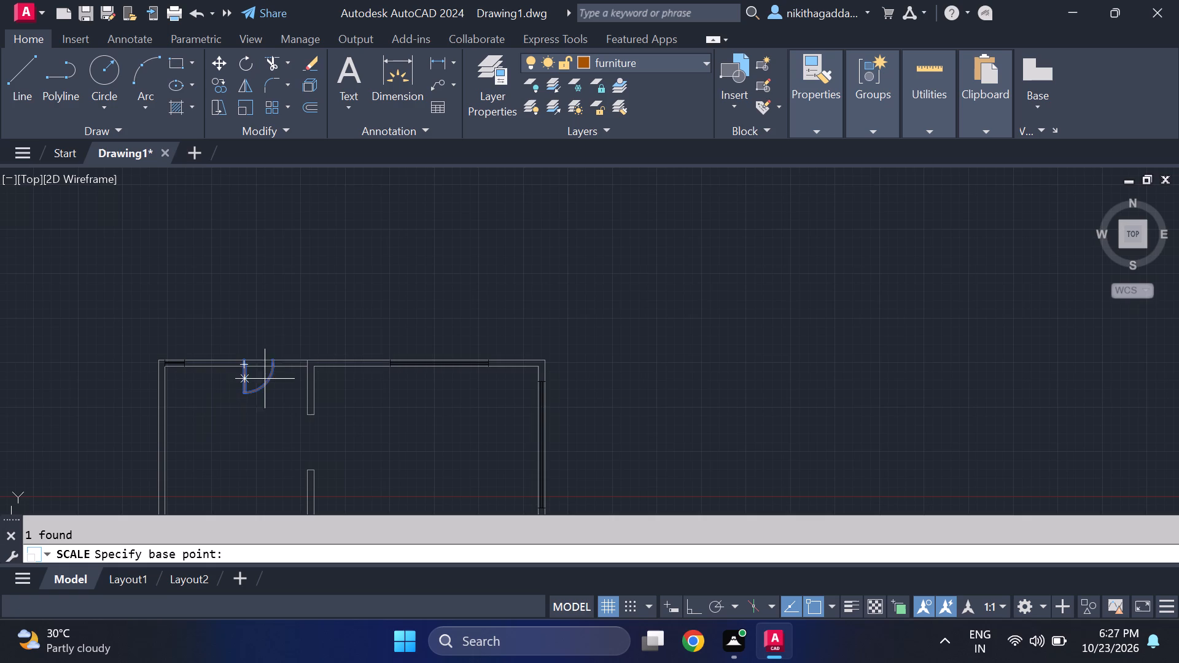
scroll(246, 371, up, 2)
click(242, 343)
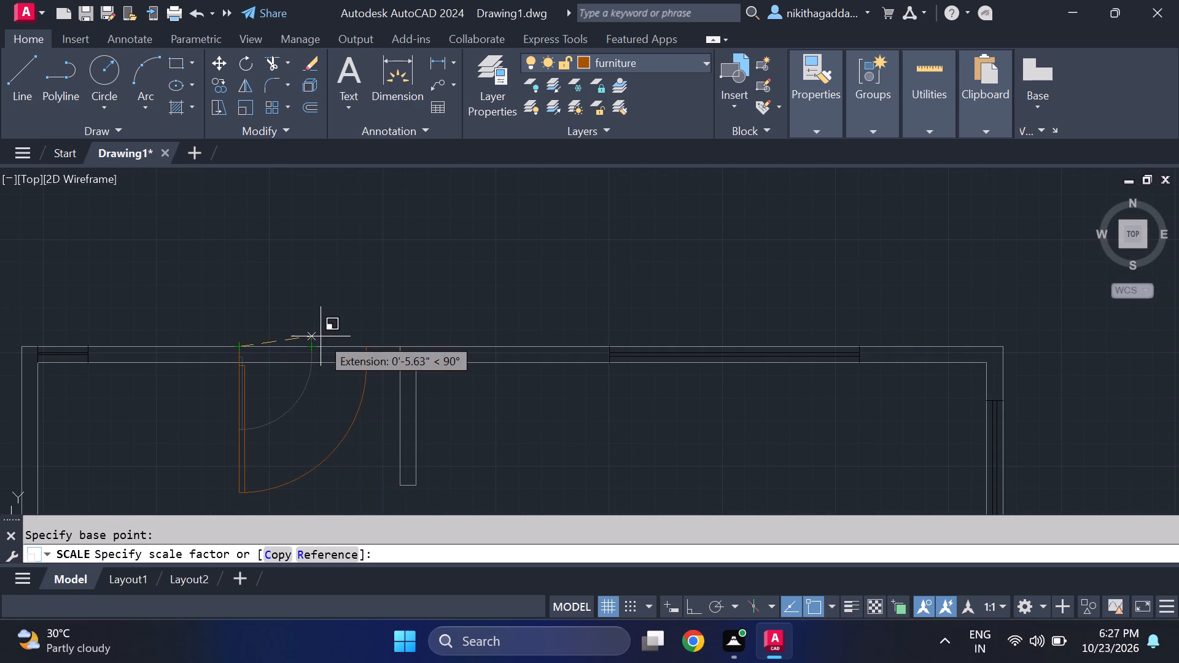
scroll(321, 336, up, 1)
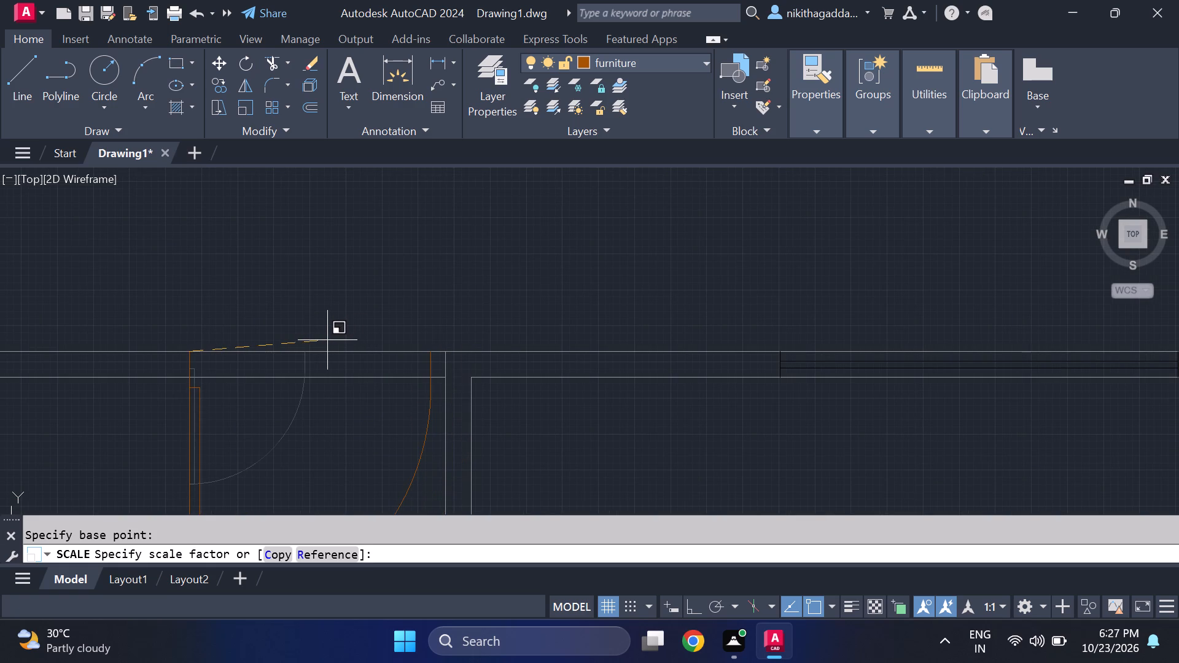
click(327, 341)
Move the westernmost lower-row door by its hinge-side bottom end to the wall corner above the washbasin room, at the eastern room's doorway.
scroll(327, 340, down, 4)
middle_drag(341, 401, 335, 394)
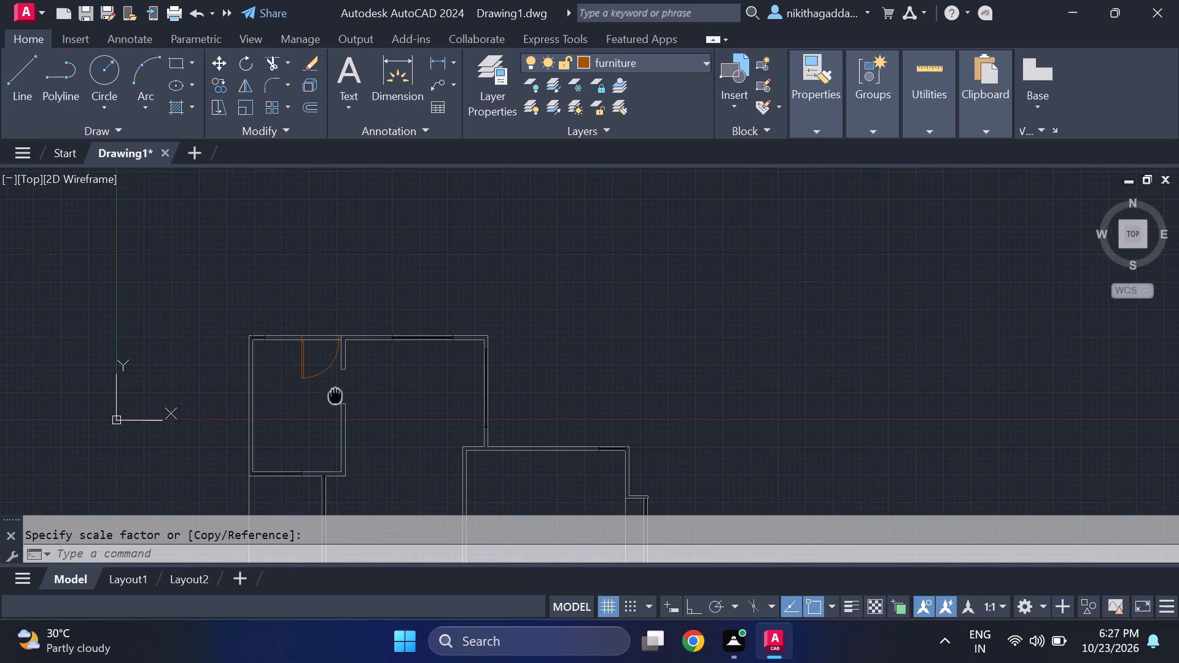
middle_drag(335, 394, 333, 391)
scroll(339, 355, down, 2)
middle_drag(257, 418, 233, 387)
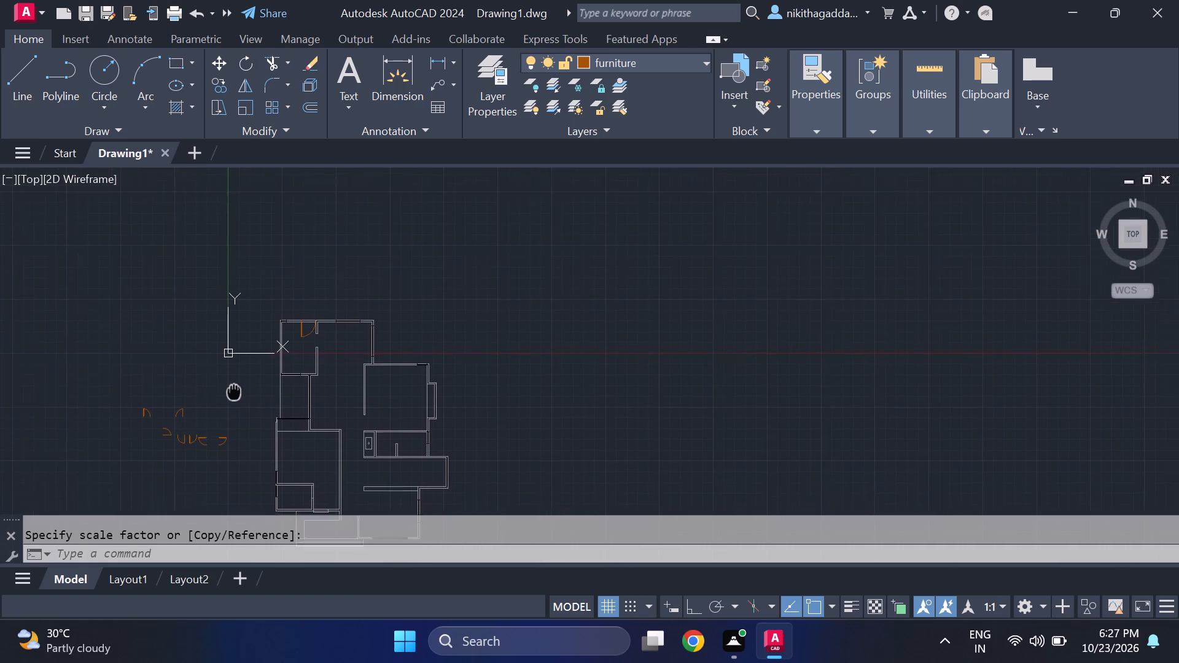
middle_drag(233, 387, 233, 374)
scroll(217, 398, up, 1)
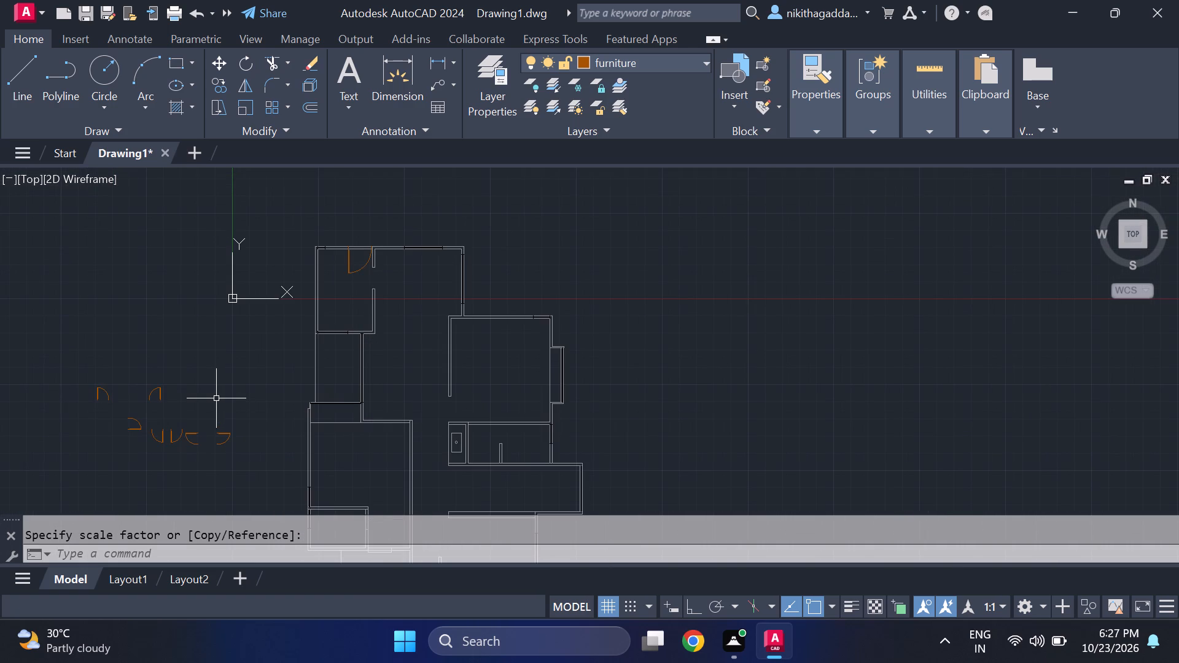
scroll(216, 398, up, 1)
middle_click(216, 398)
middle_click(216, 398)
middle_click(215, 398)
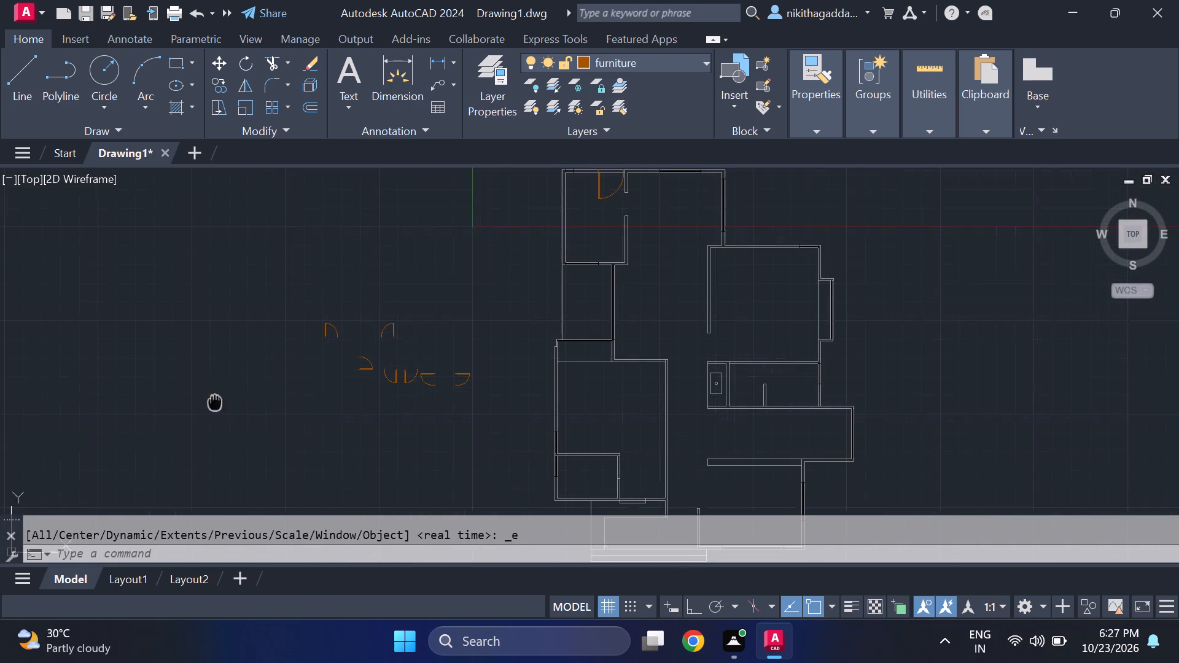
middle_drag(446, 361, 368, 378)
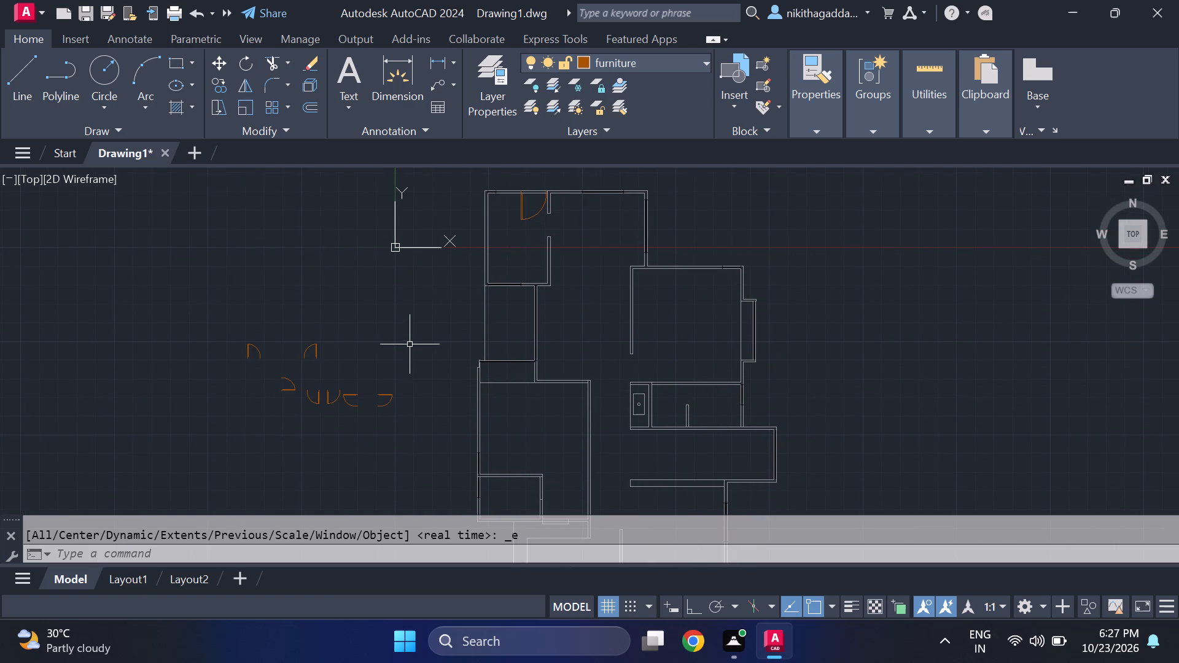
scroll(375, 397, up, 1)
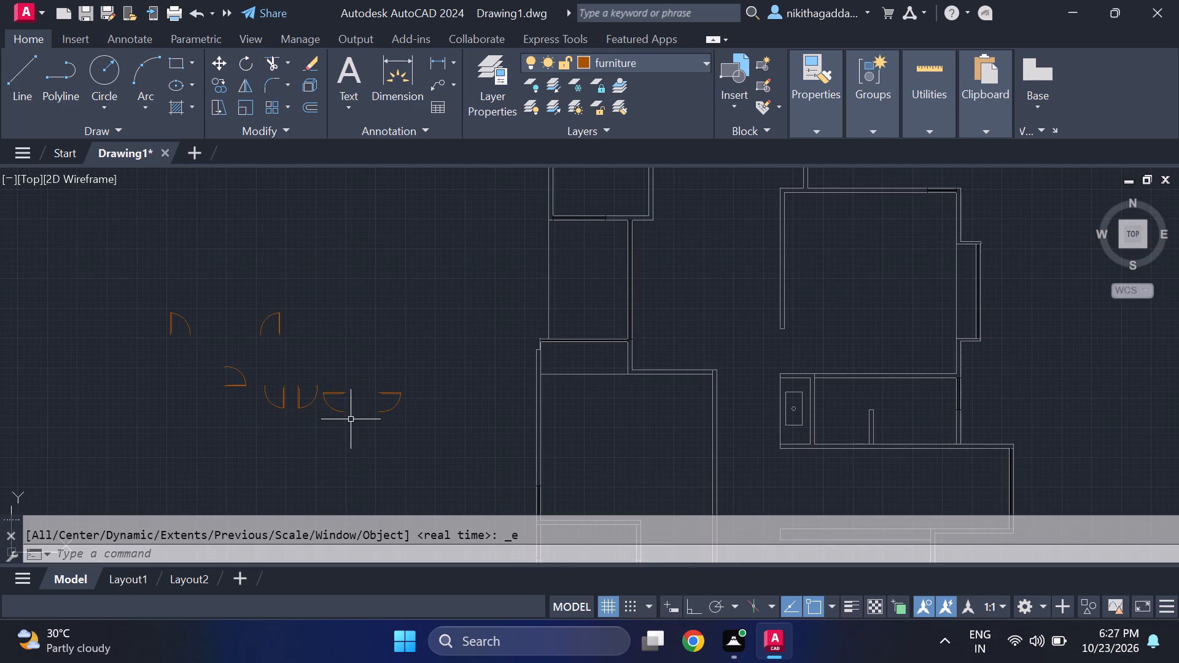
middle_drag(374, 414, 359, 400)
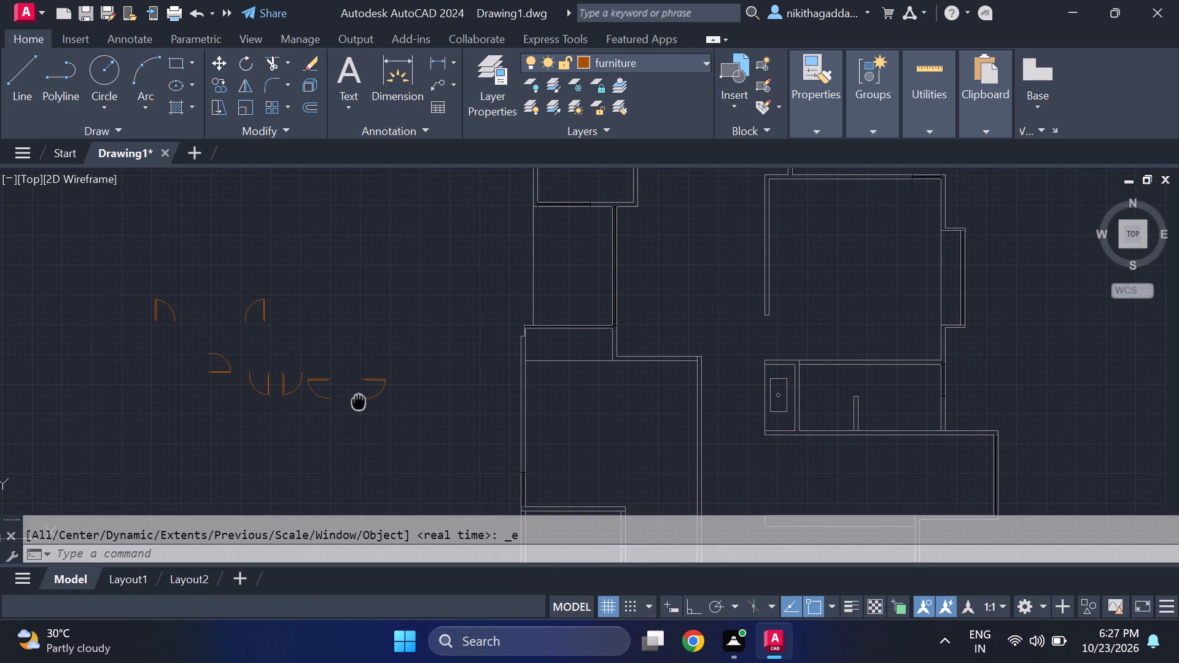
middle_drag(359, 400, 358, 400)
scroll(230, 365, up, 2)
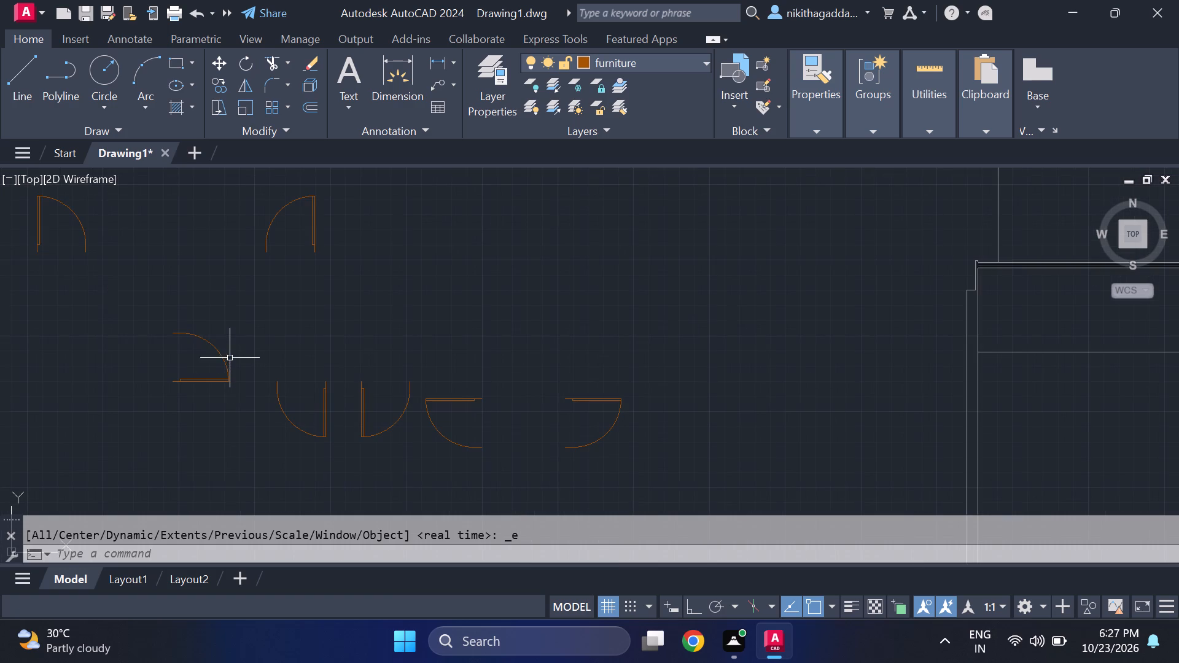
click(234, 345)
click(160, 386)
key(m)
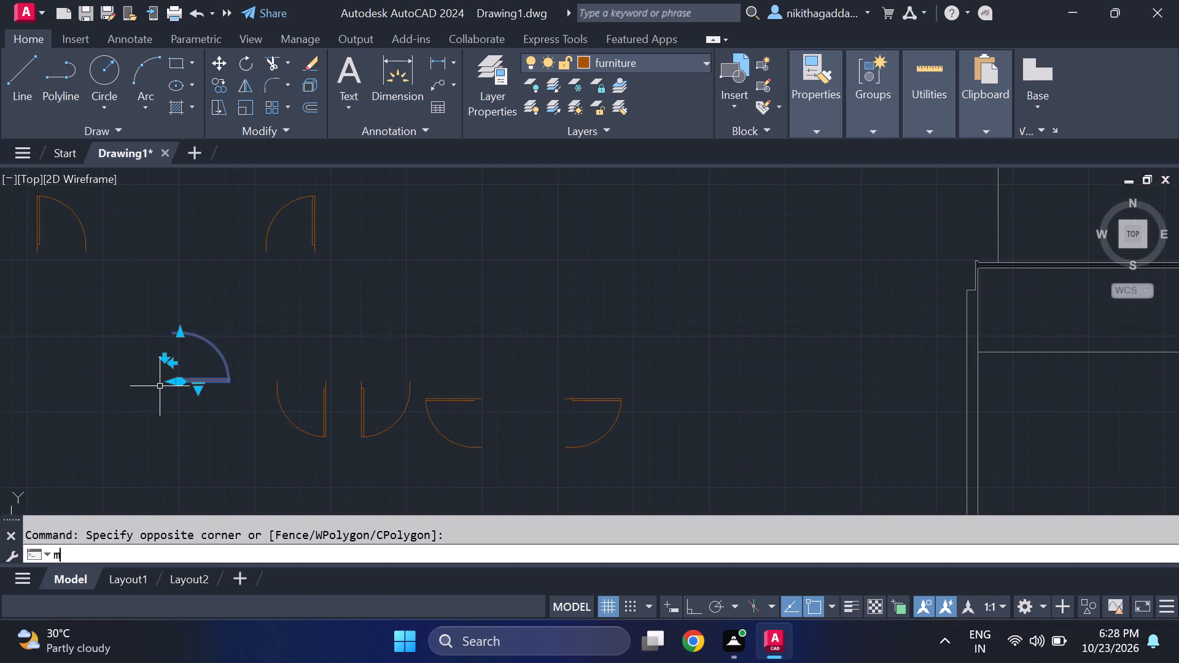
key(Return)
scroll(154, 382, up, 1)
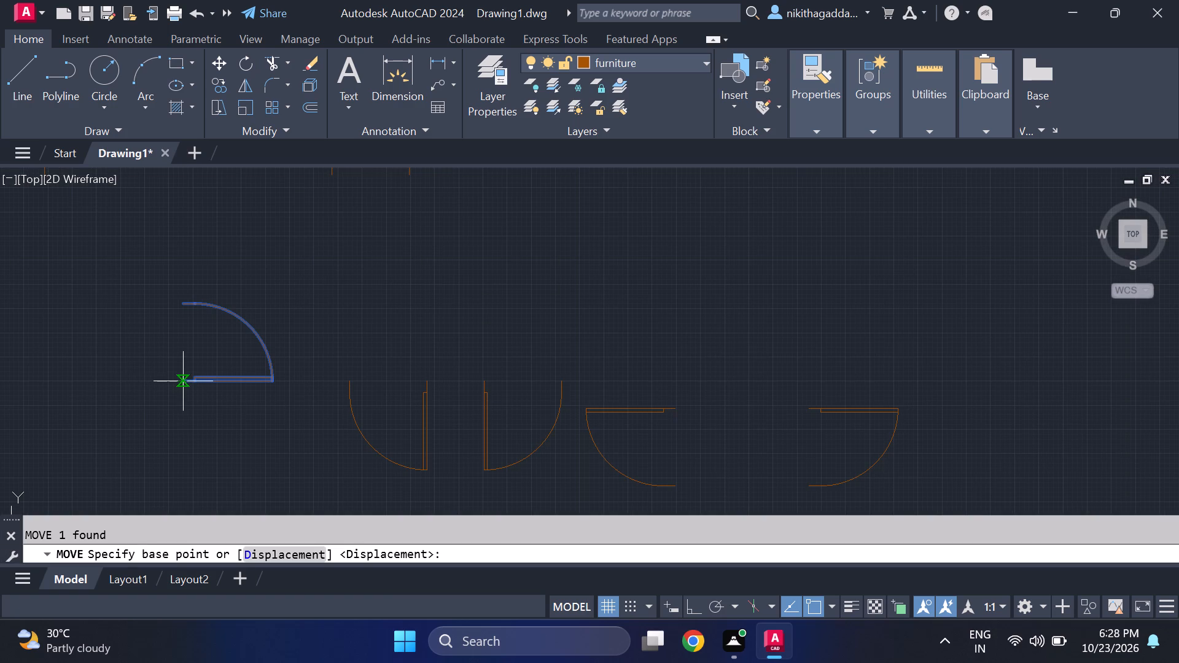
scroll(177, 387, up, 3)
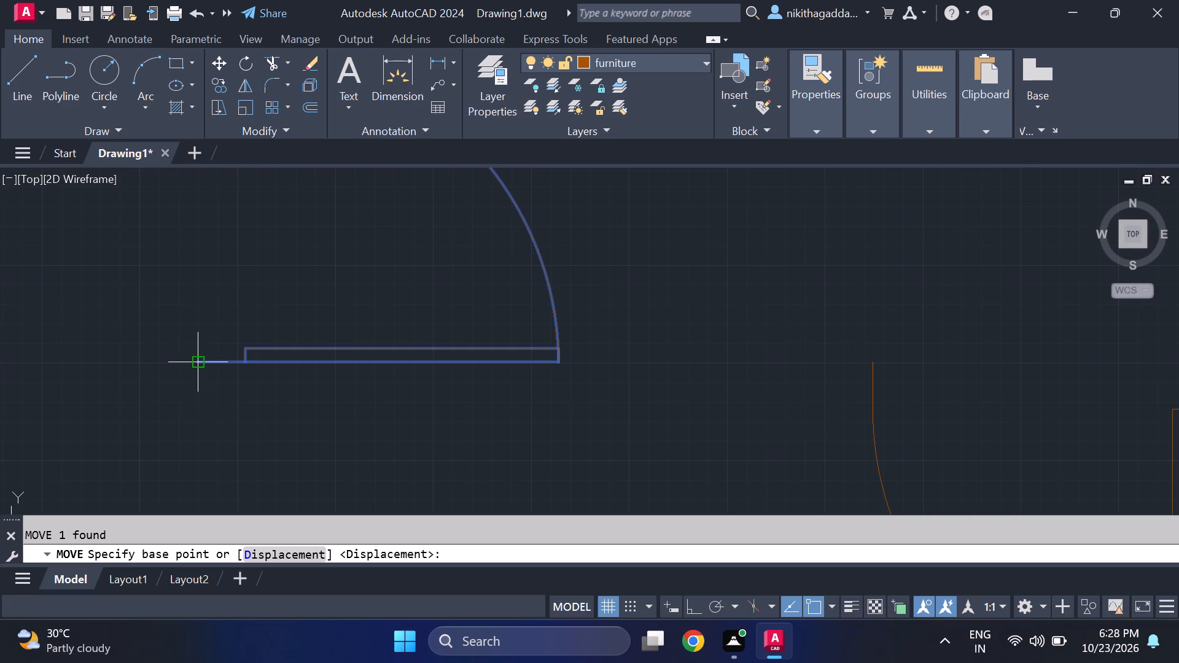
click(195, 366)
scroll(347, 264, down, 5)
middle_drag(367, 322, 64, 455)
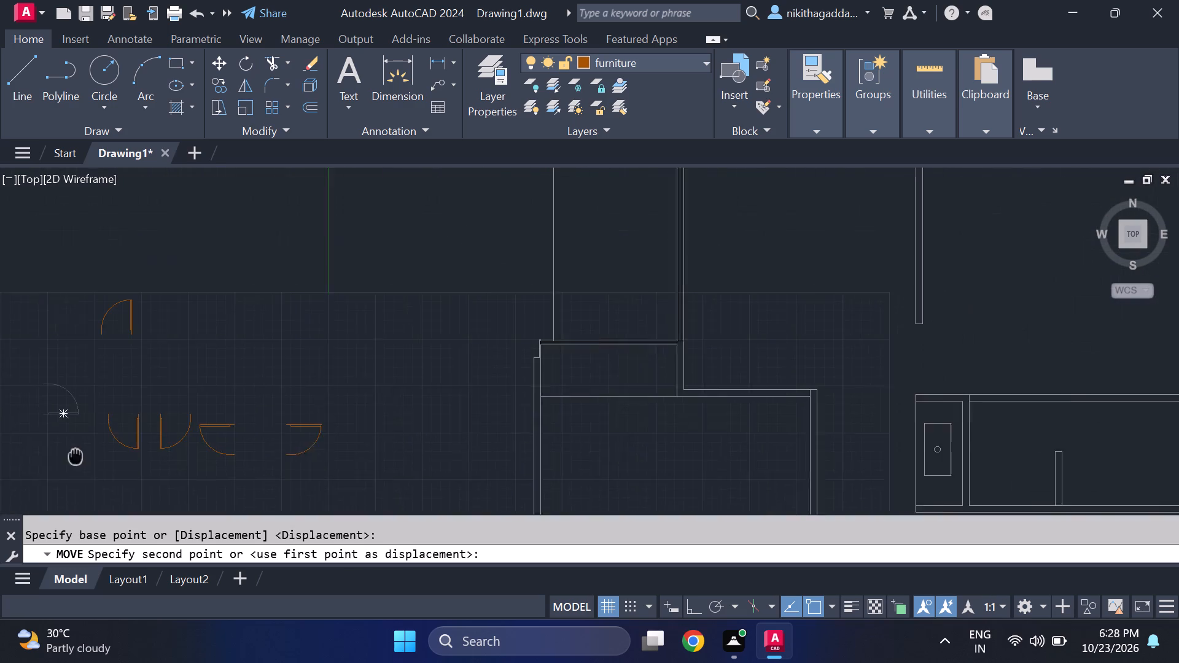
middle_drag(64, 455, 60, 455)
scroll(195, 341, down, 2)
scroll(489, 363, up, 2)
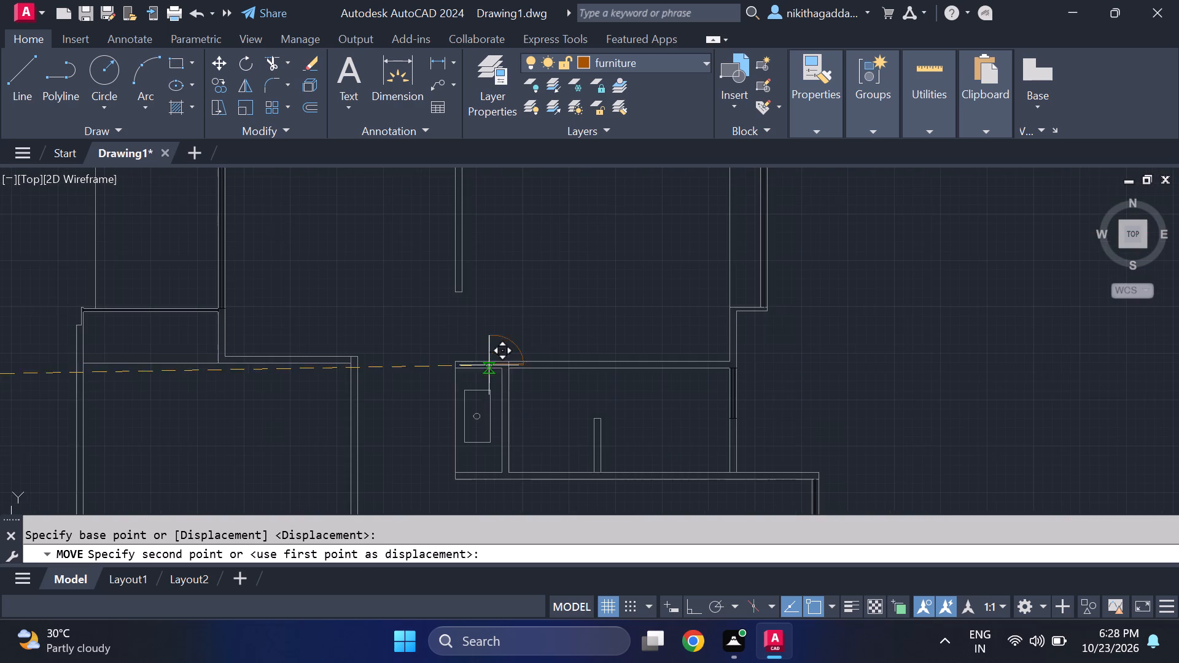
scroll(448, 333, up, 2)
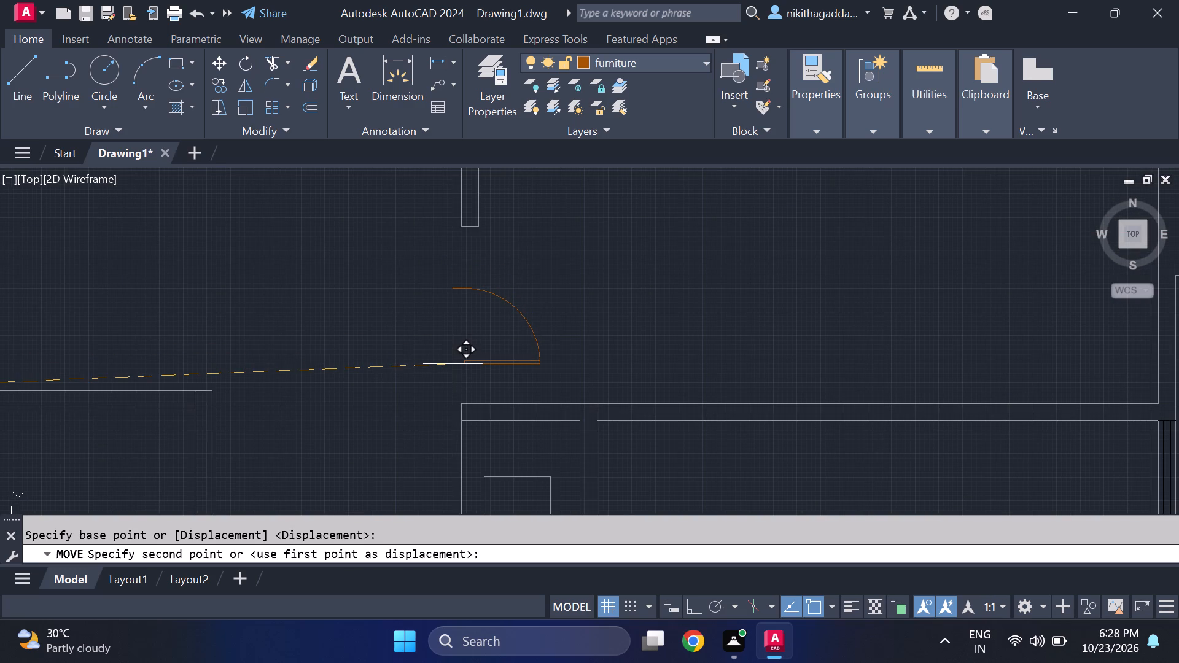
scroll(453, 364, up, 2)
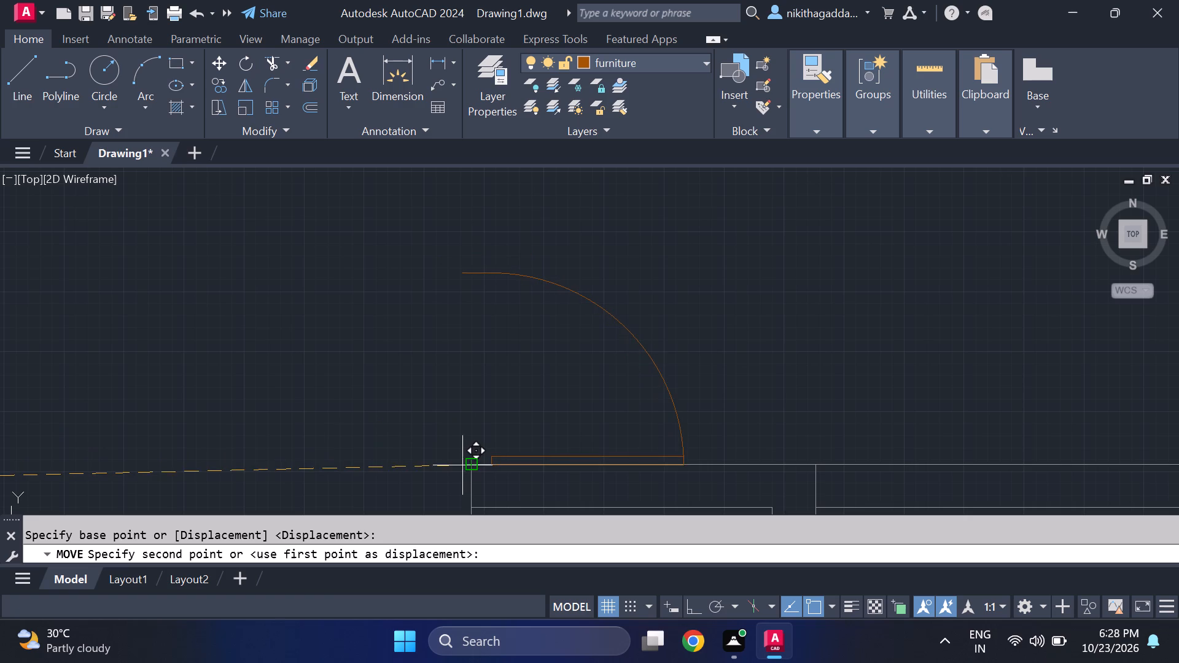
click(465, 466)
Scale up the door above the washbasin room from its hinge-side corner until its arc meets the wall end across the opening.
scroll(523, 350, down, 3)
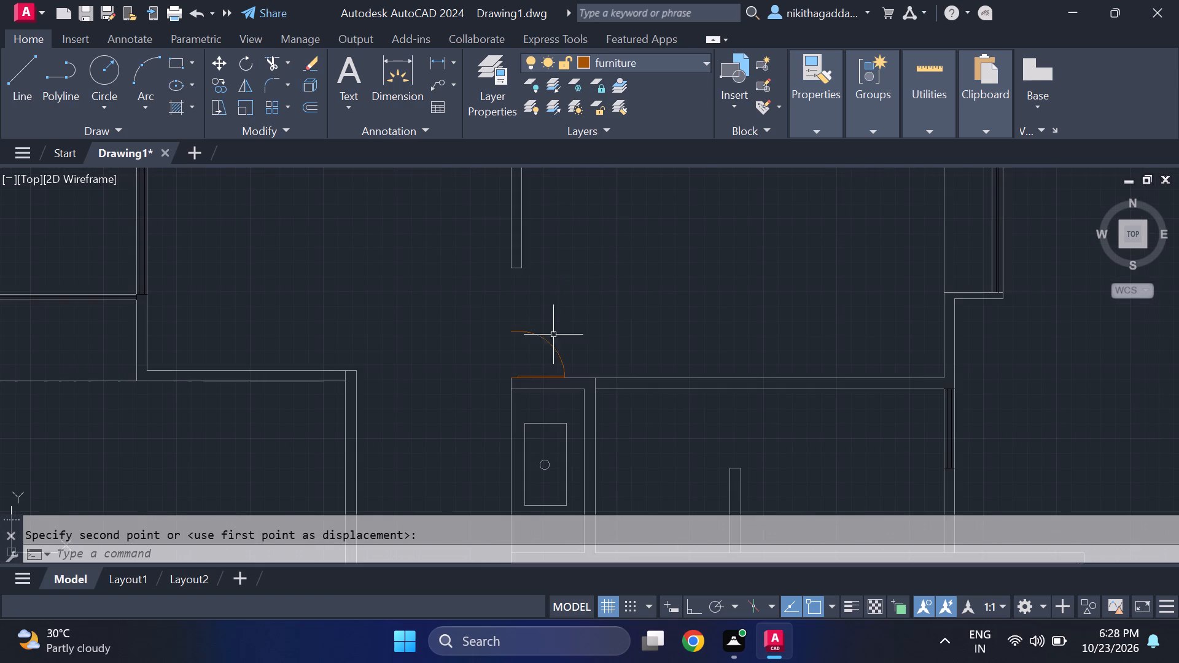
click(558, 324)
click(524, 354)
text(sca)
text(le')
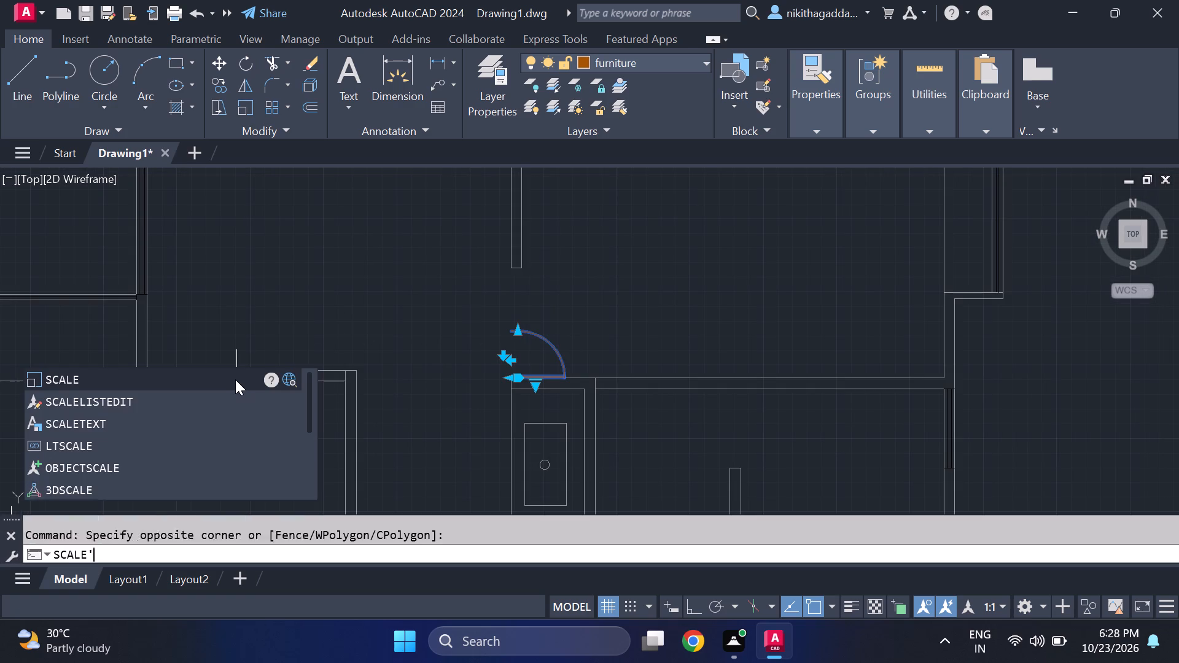
click(176, 431)
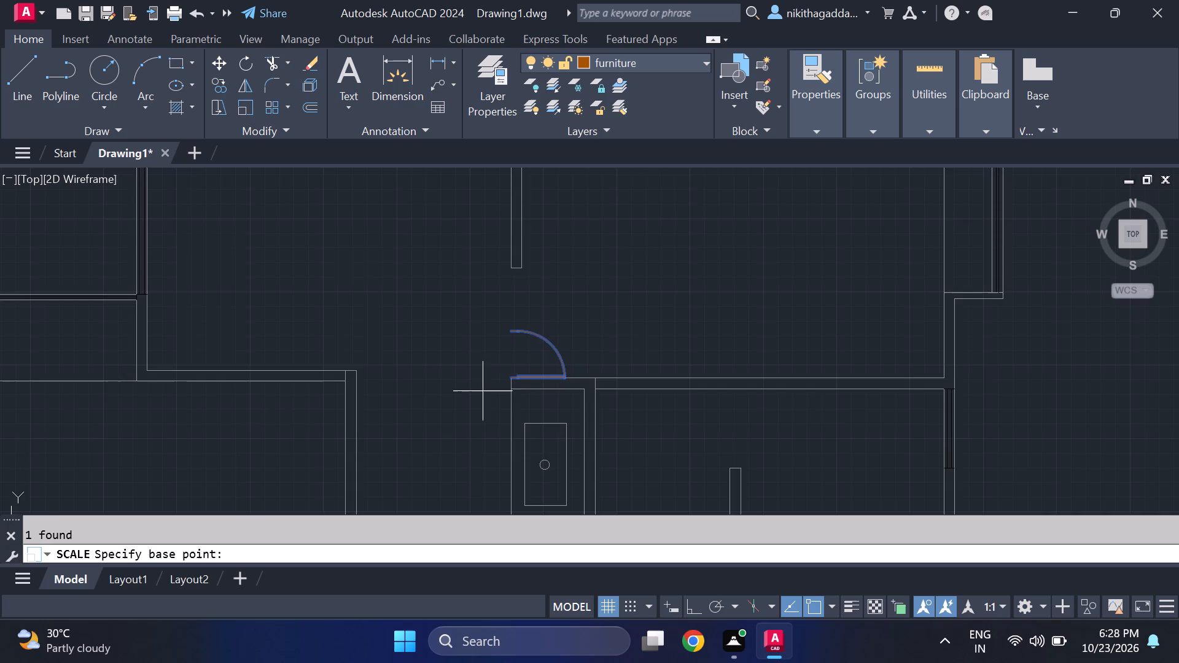
scroll(531, 381, up, 2)
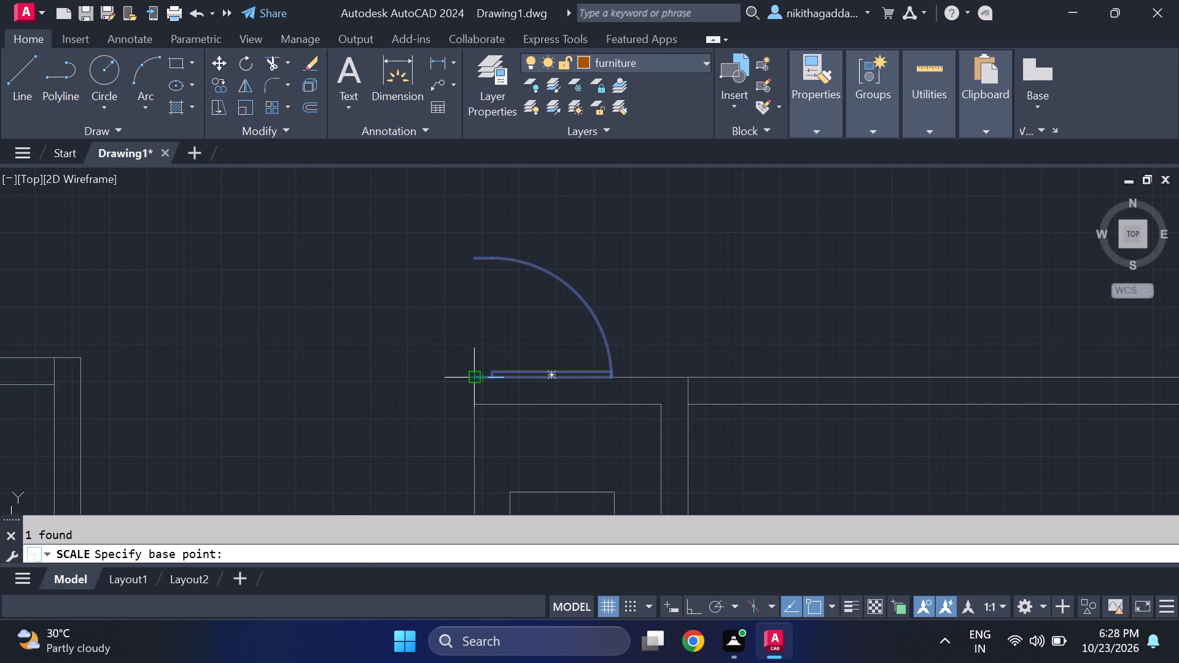
click(473, 375)
scroll(553, 283, down, 1)
middle_drag(549, 290, 525, 363)
scroll(548, 295, up, 1)
scroll(535, 336, down, 3)
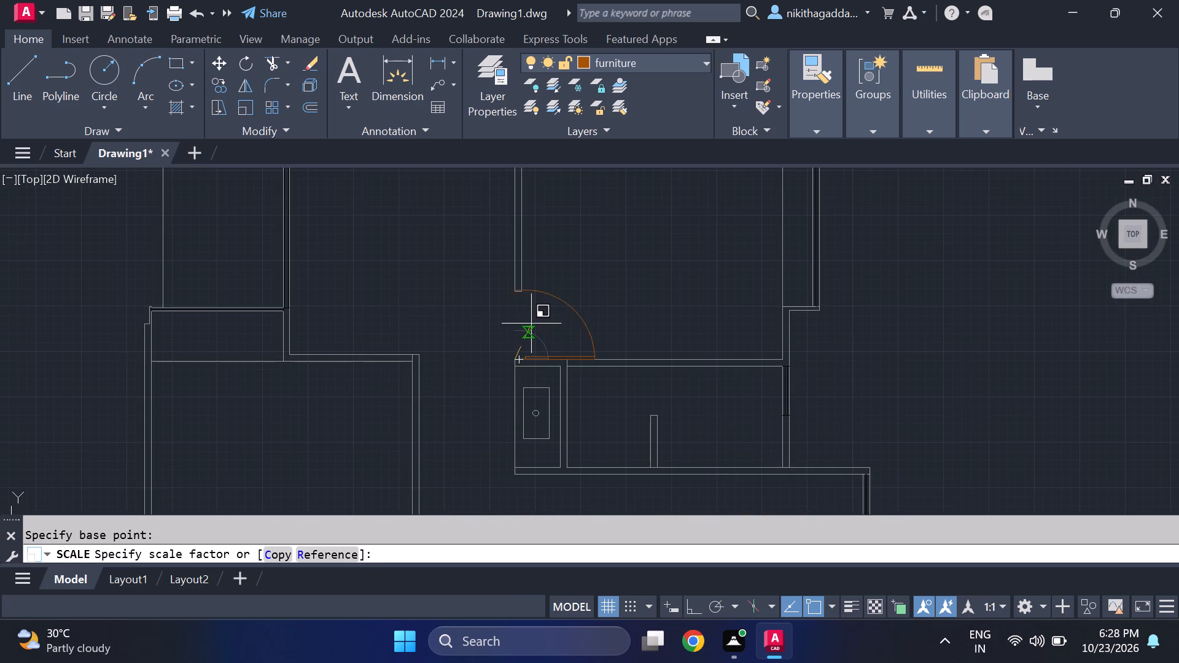
scroll(531, 322, up, 2)
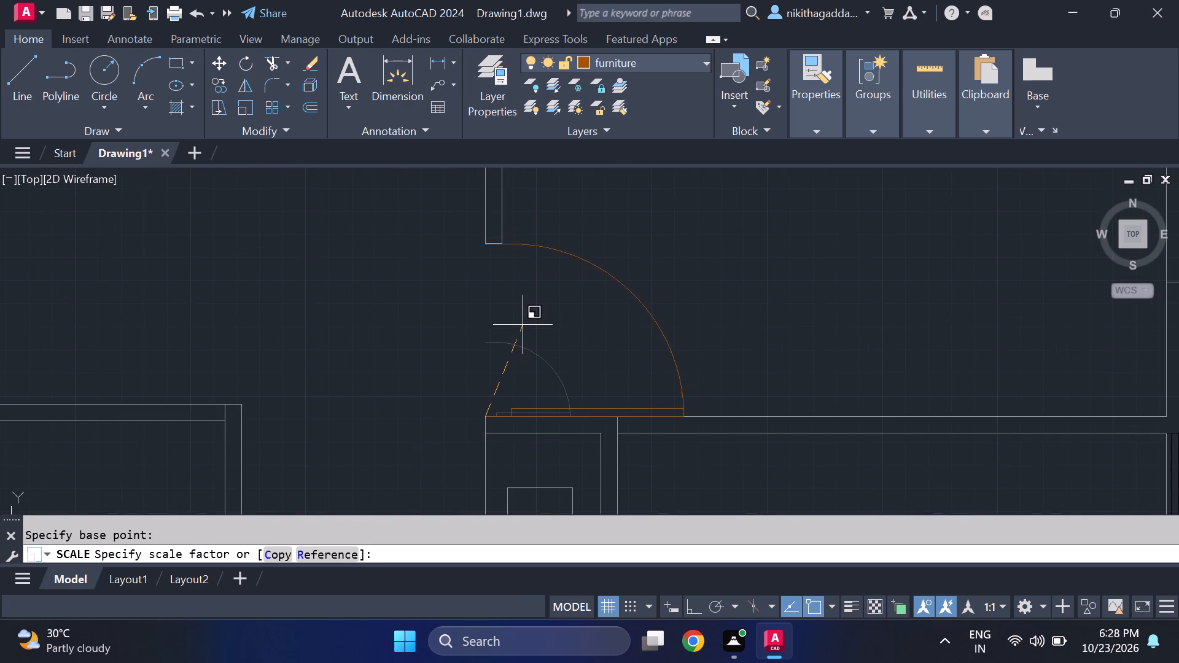
click(523, 325)
scroll(539, 303, down, 2)
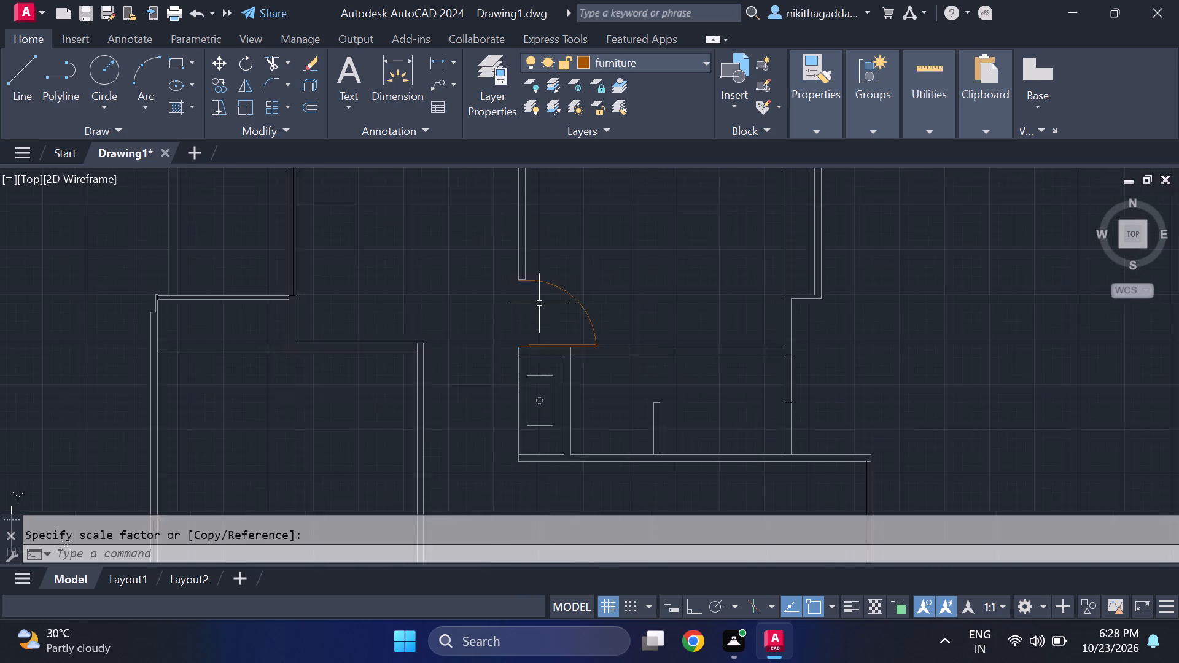
scroll(539, 303, down, 2)
middle_drag(484, 352, 500, 381)
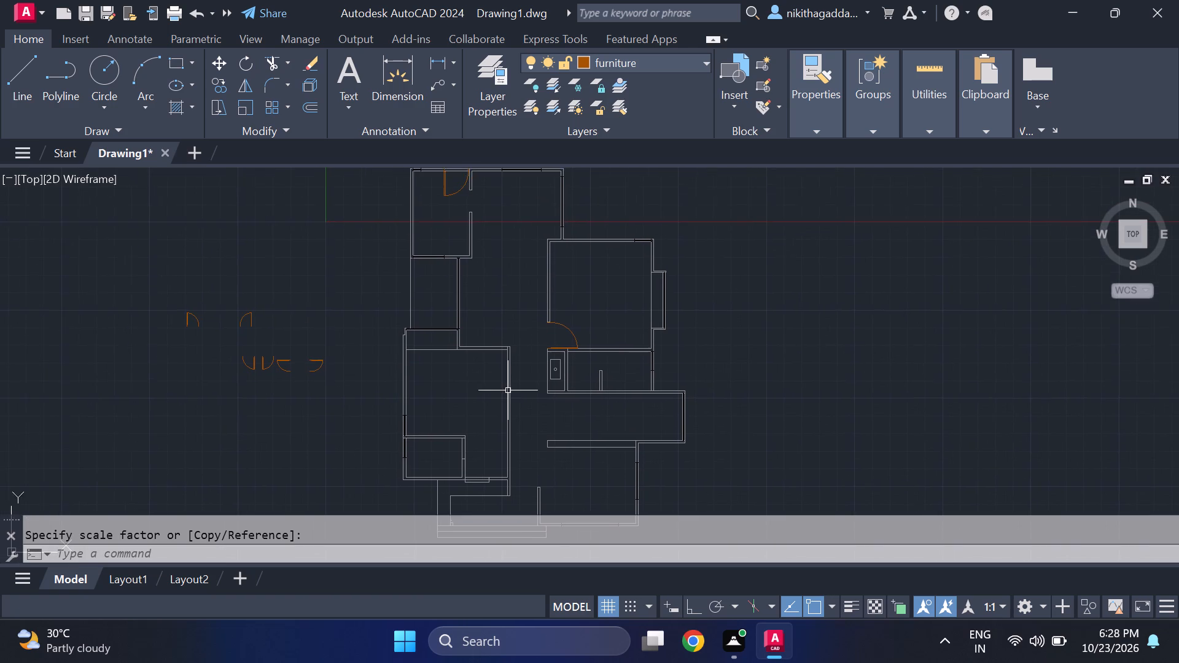
Move the westernmost lower-row door by its leaf's upper end to the northeast corner of the large western room, on the north wall's outer line.
scroll(508, 390, down, 1)
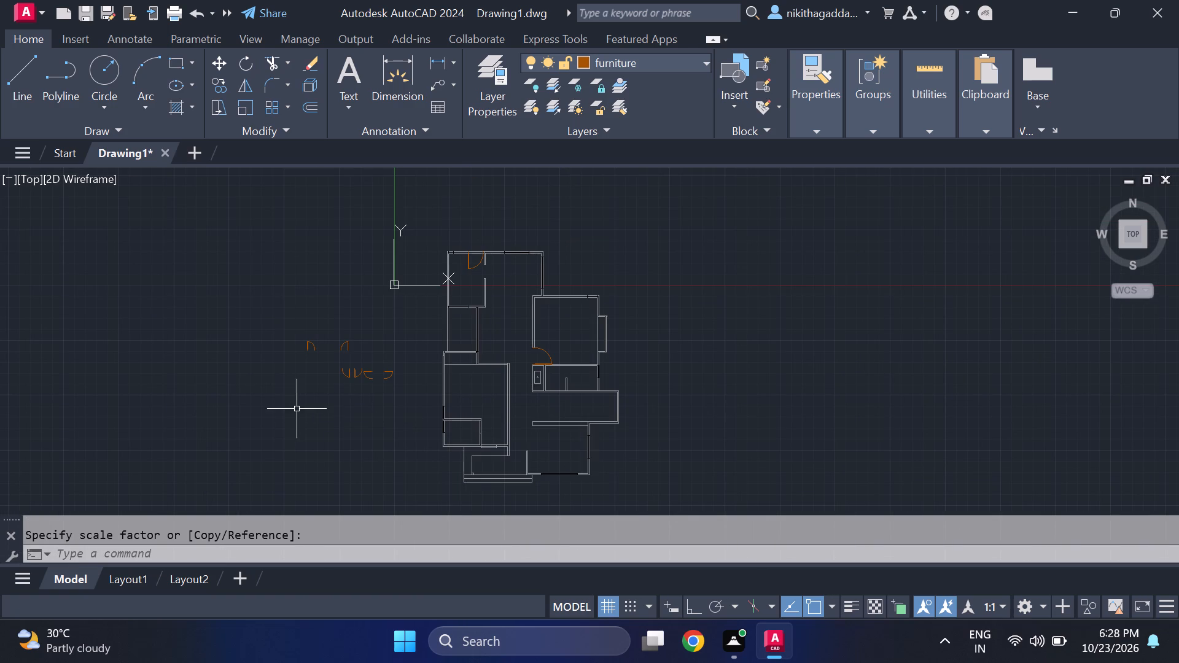
scroll(205, 410, up, 2)
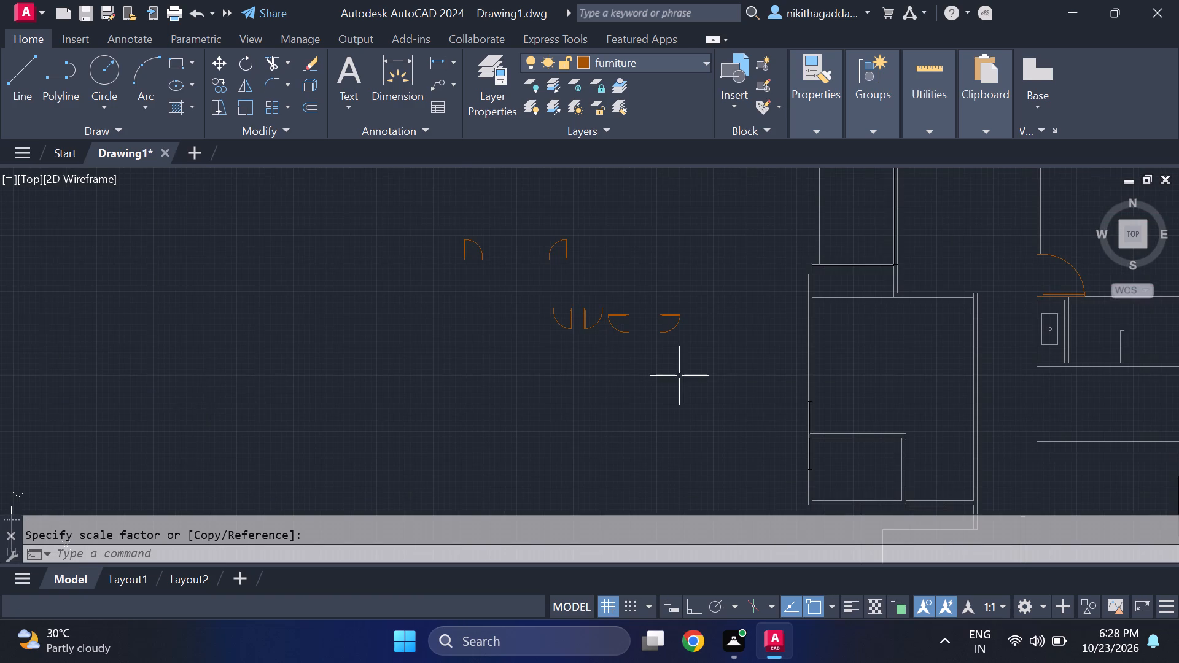
middle_drag(681, 378, 303, 416)
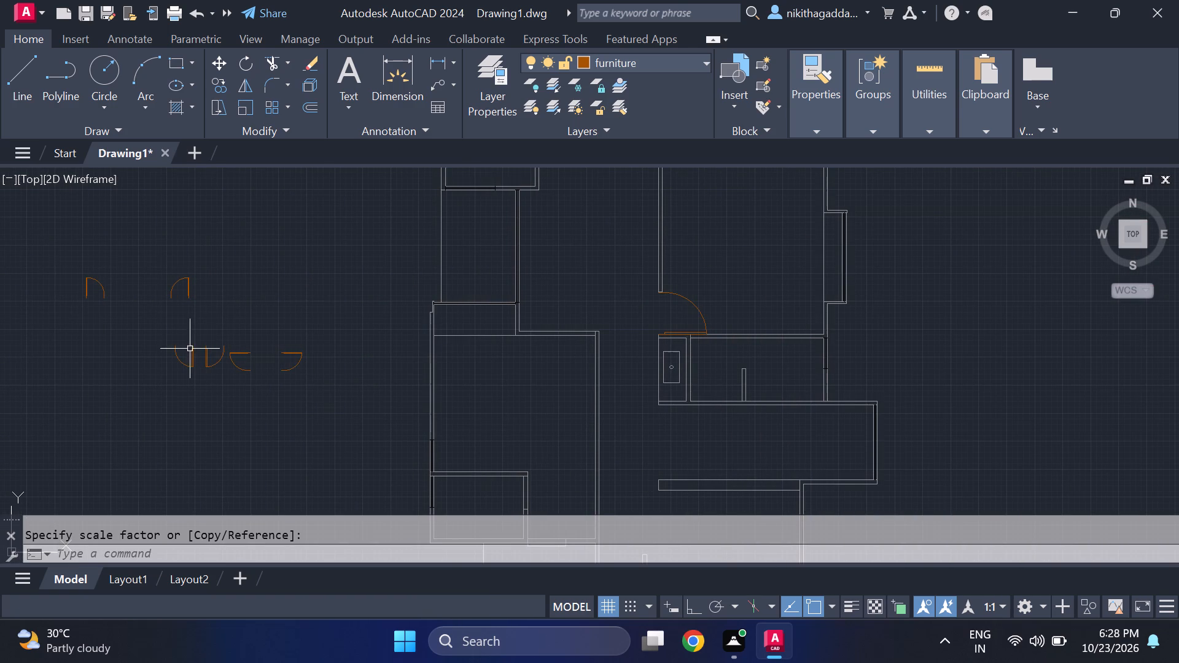
scroll(184, 349, up, 2)
click(216, 372)
click(159, 411)
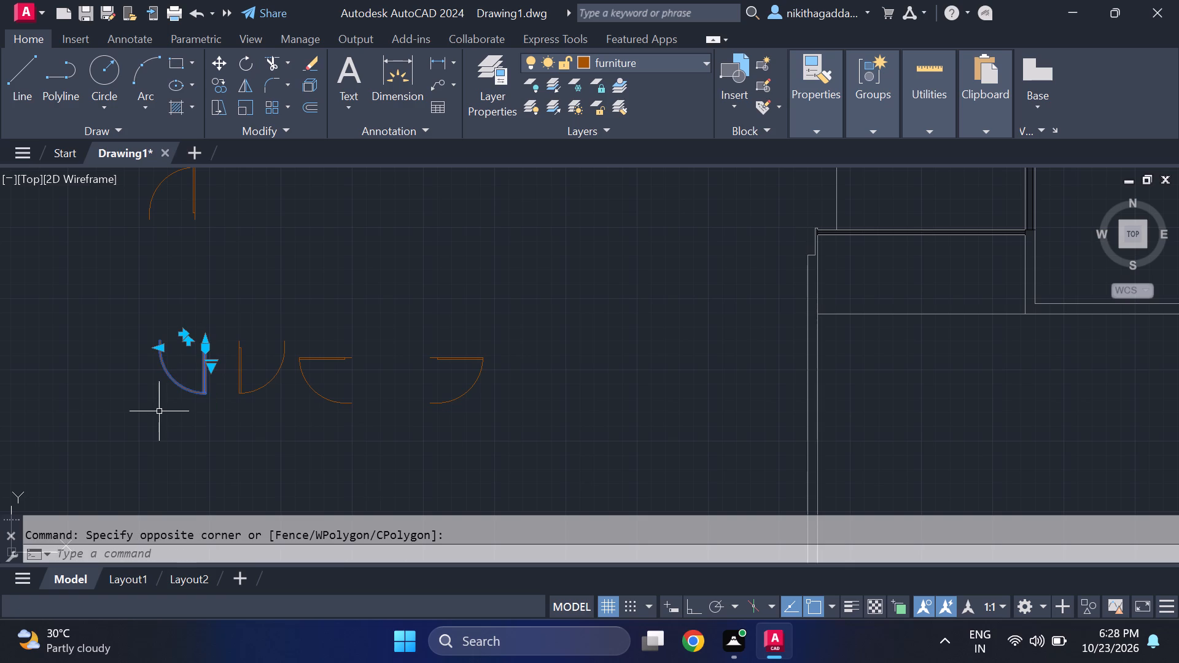
key(m)
key(Return)
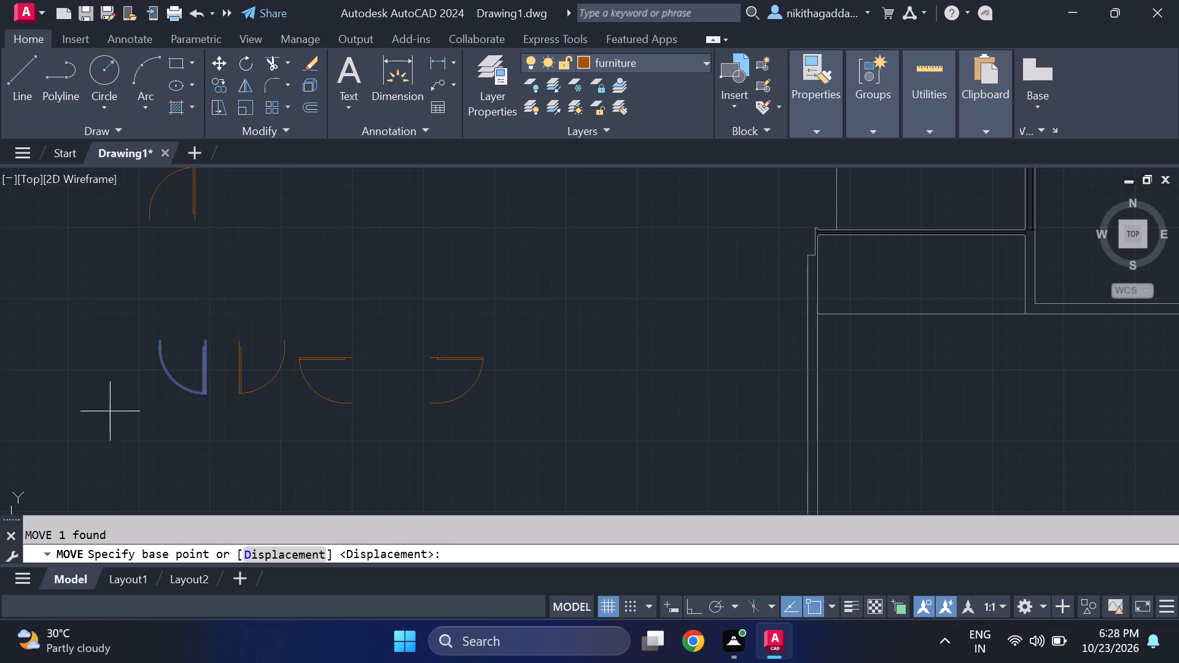
click(206, 343)
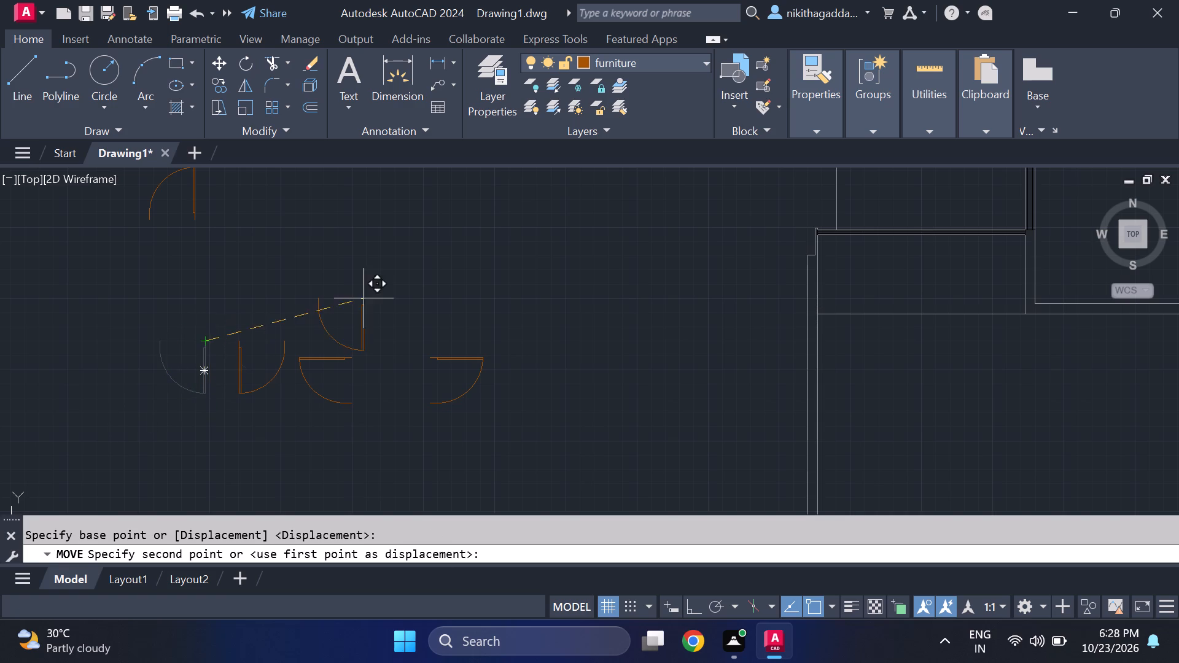
scroll(372, 298, down, 3)
middle_drag(381, 314, 34, 432)
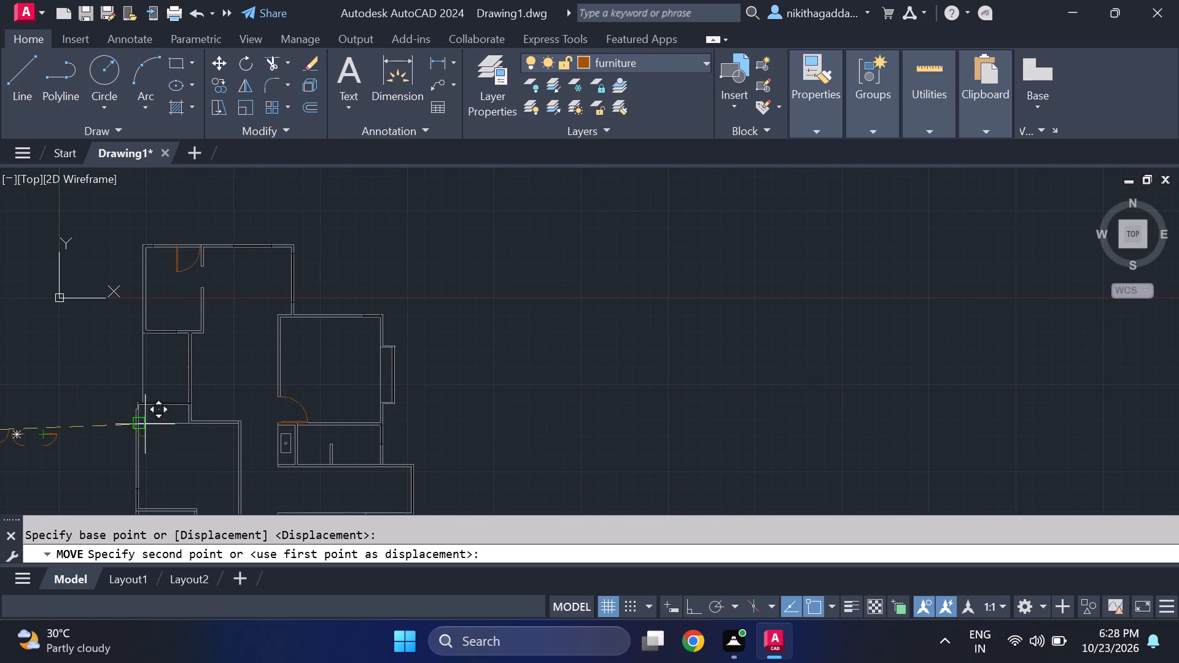
scroll(200, 436, up, 3)
scroll(332, 400, up, 1)
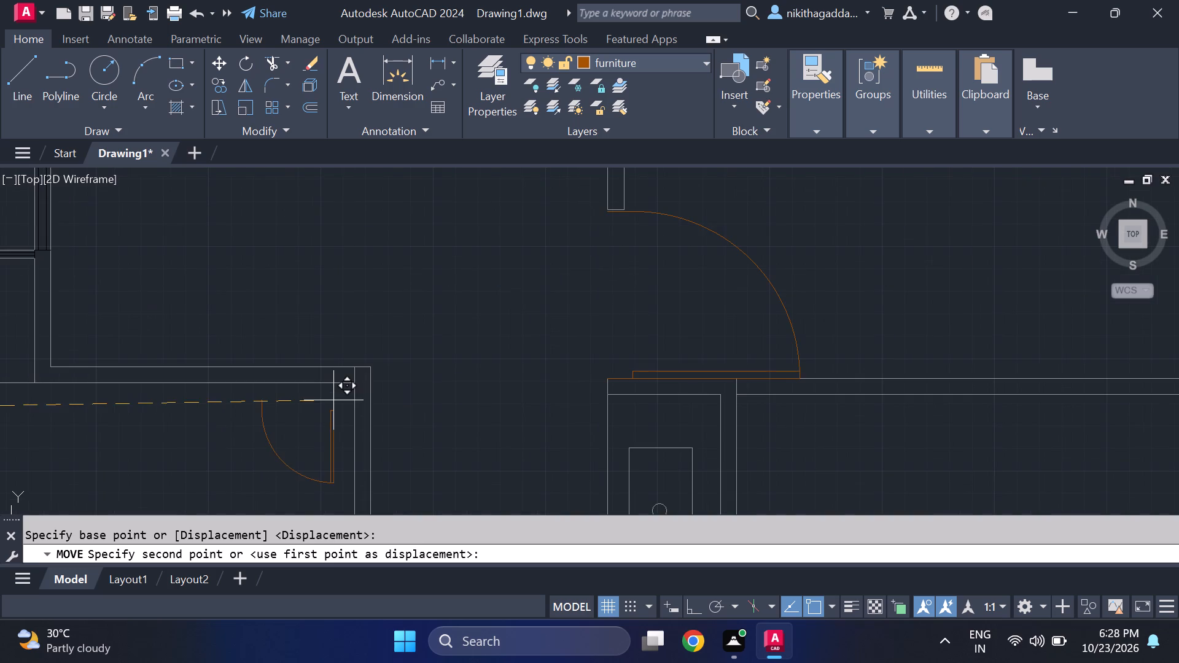
middle_drag(337, 404, 181, 408)
scroll(302, 405, up, 1)
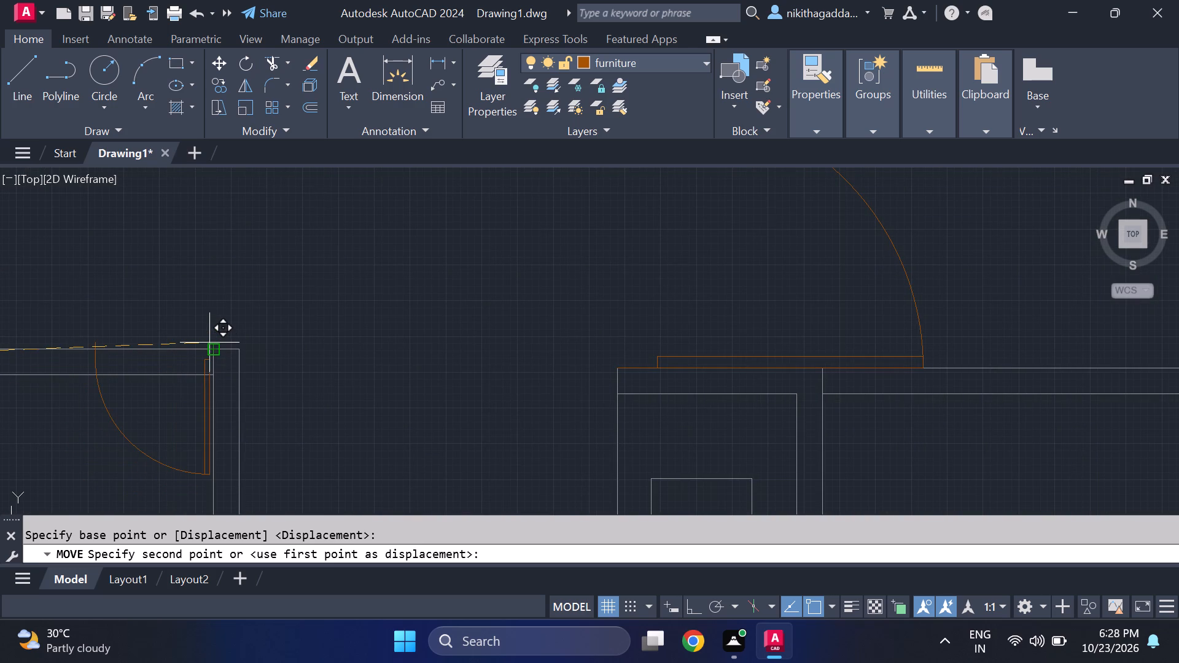
click(212, 343)
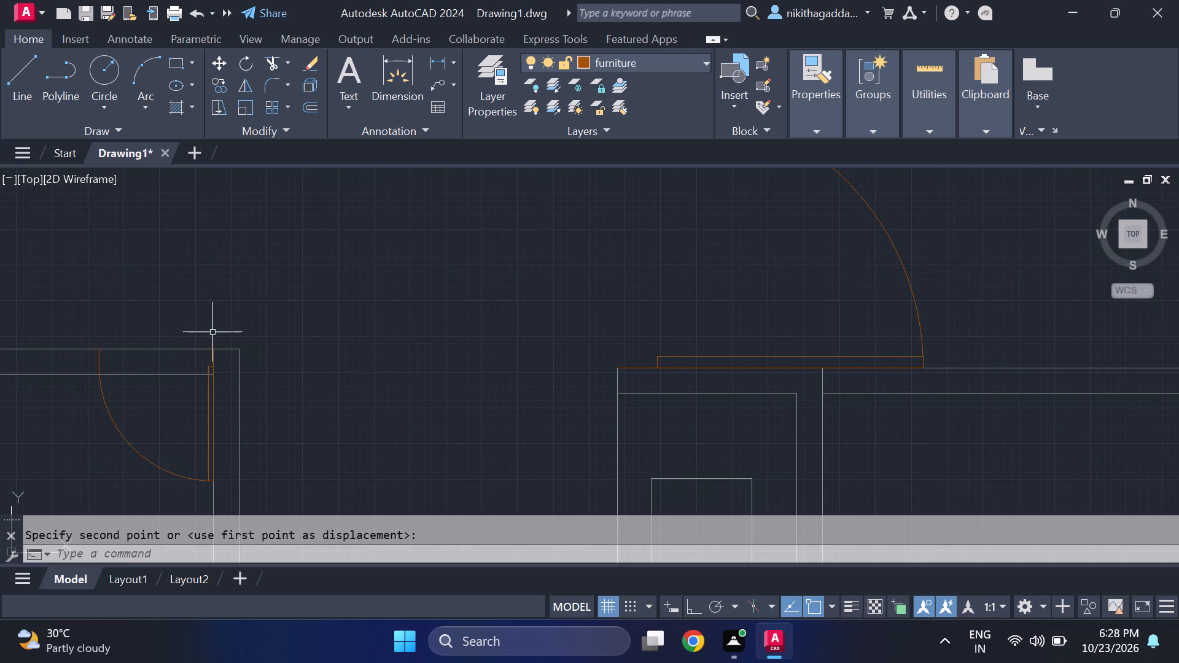
Scale up the western room's northeast-corner door from its upper leaf-side end to about the size of the door above the washbasin room.
scroll(237, 291, down, 4)
scroll(231, 325, up, 3)
click(228, 297)
click(158, 354)
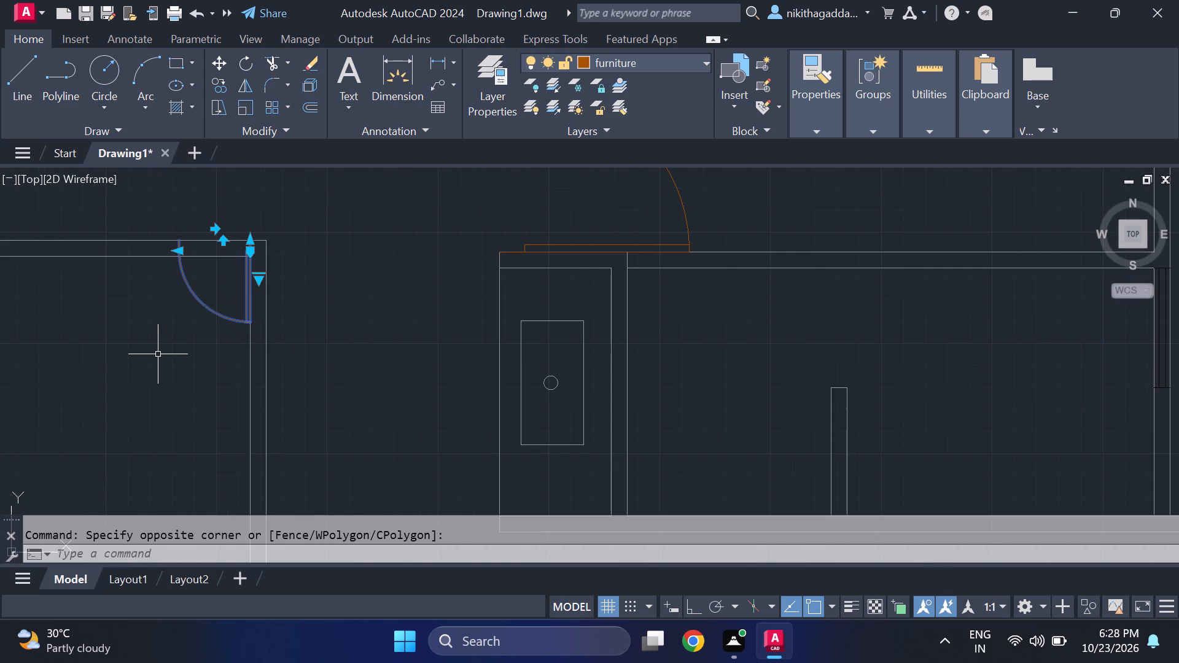
text(scale)
key(Return)
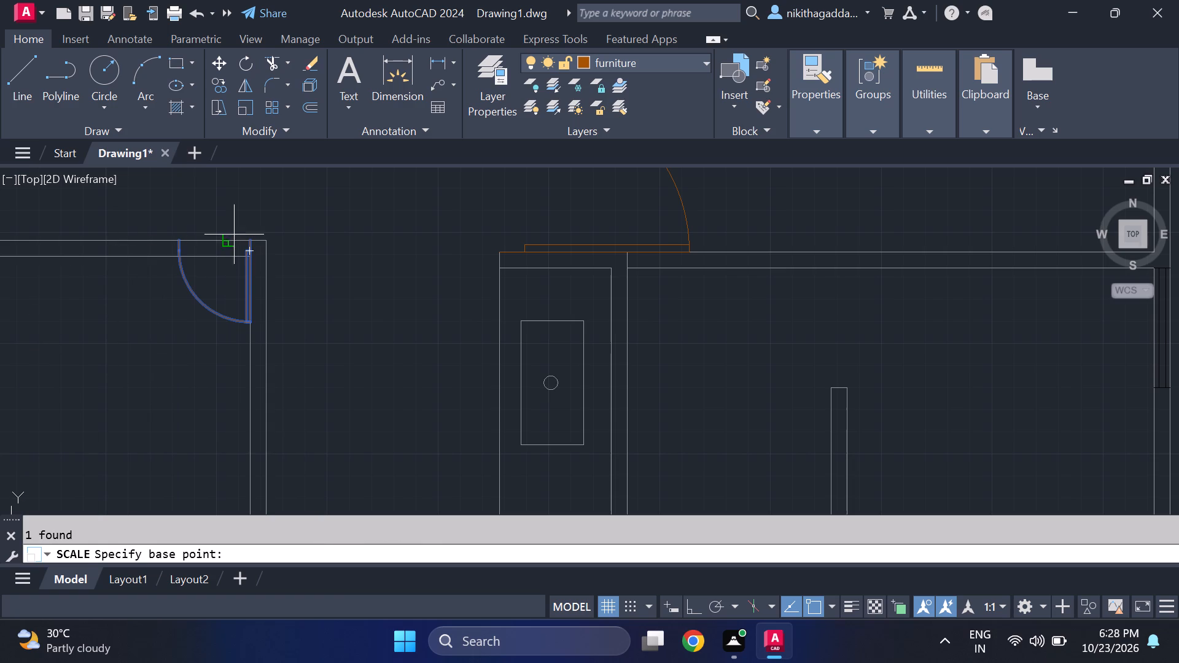
click(255, 238)
middle_click(133, 277)
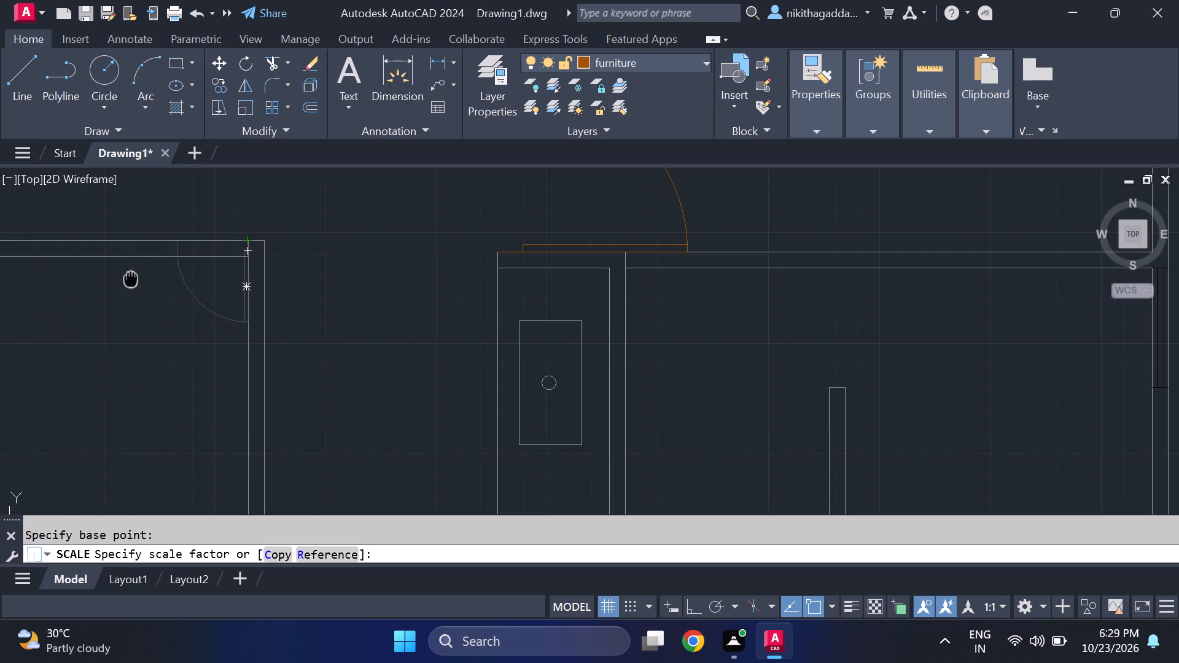
scroll(146, 282, down, 2)
middle_drag(137, 279, 144, 332)
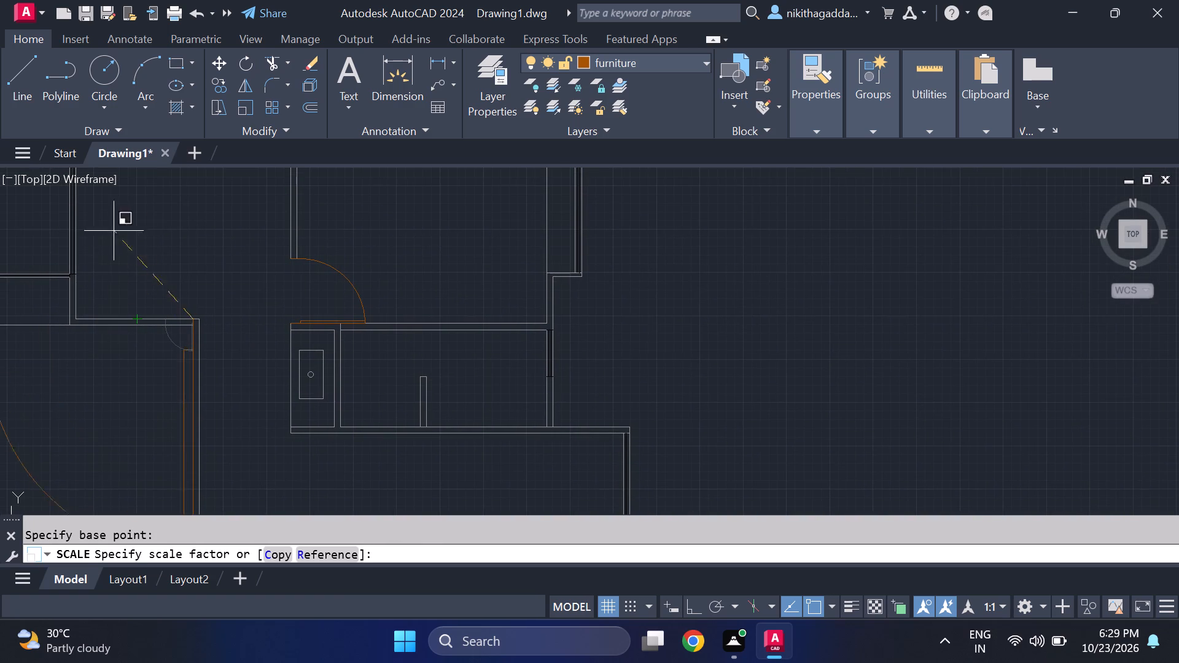
scroll(251, 300, down, 2)
middle_drag(231, 307, 515, 300)
scroll(496, 293, up, 3)
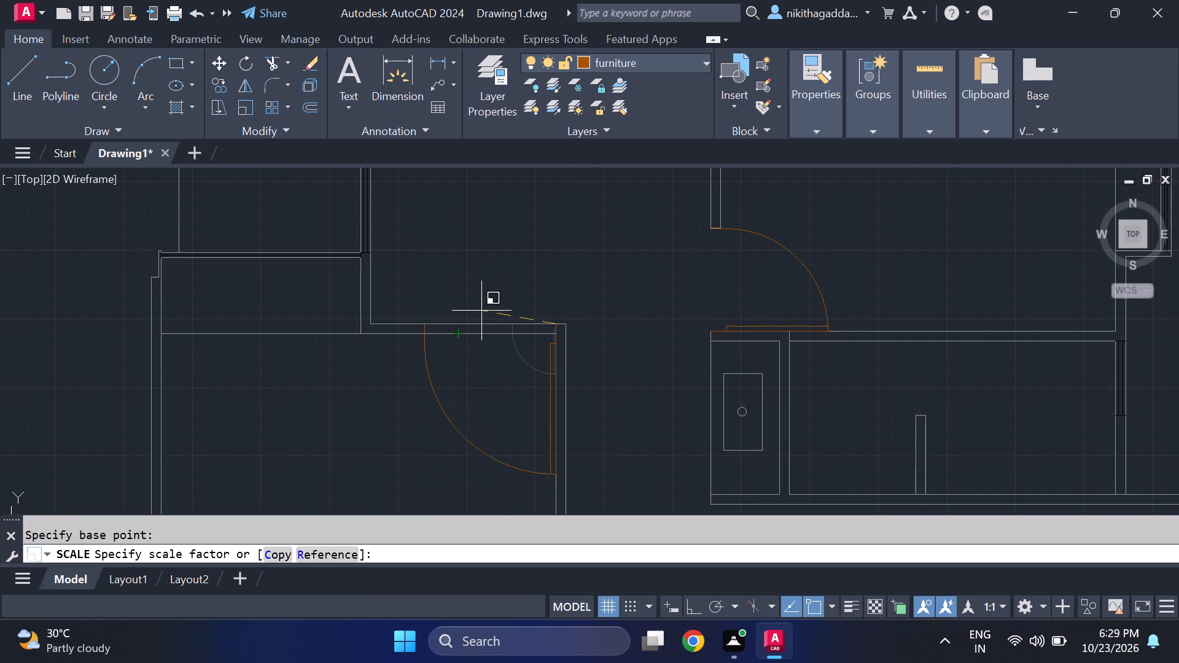
click(509, 276)
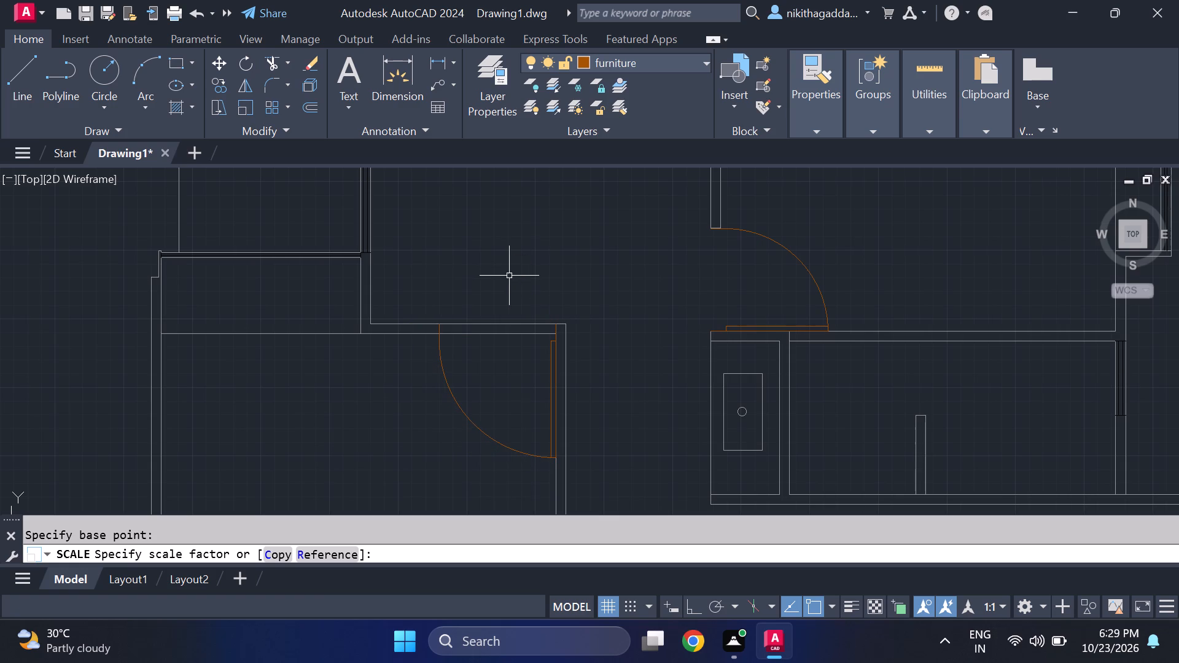
Move the middle lower-row door by its upper east end to the small southwest room's northeast corner, where the north wall's underside meets the east wall's outer face.
scroll(531, 268, down, 4)
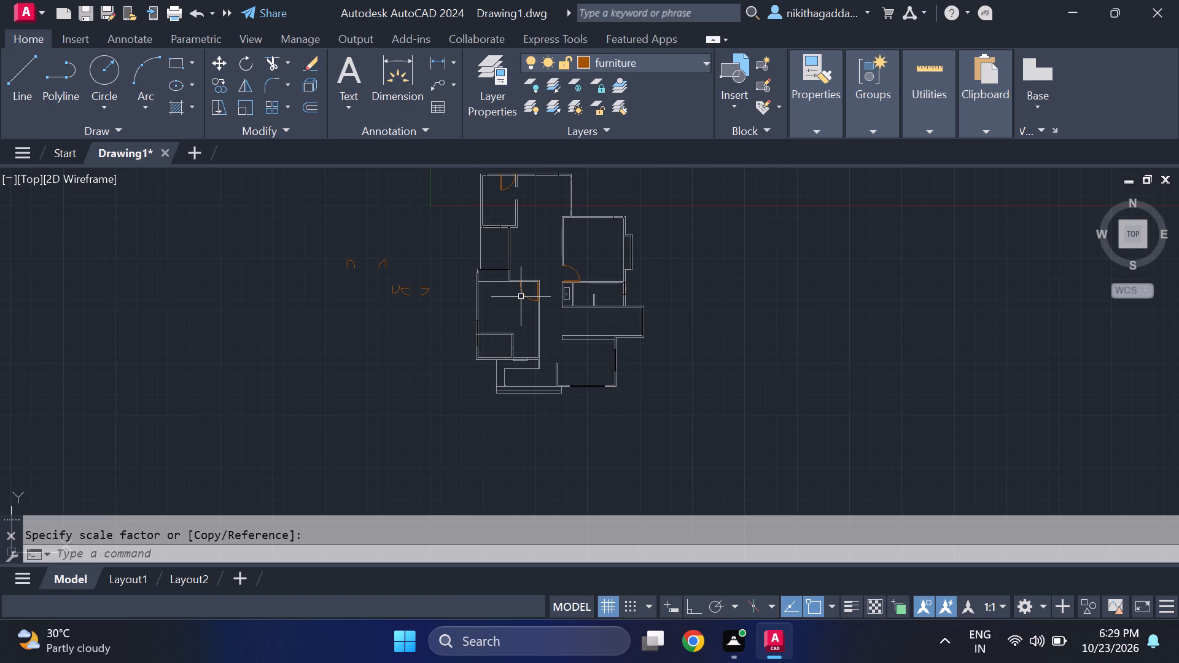
middle_drag(446, 316, 447, 325)
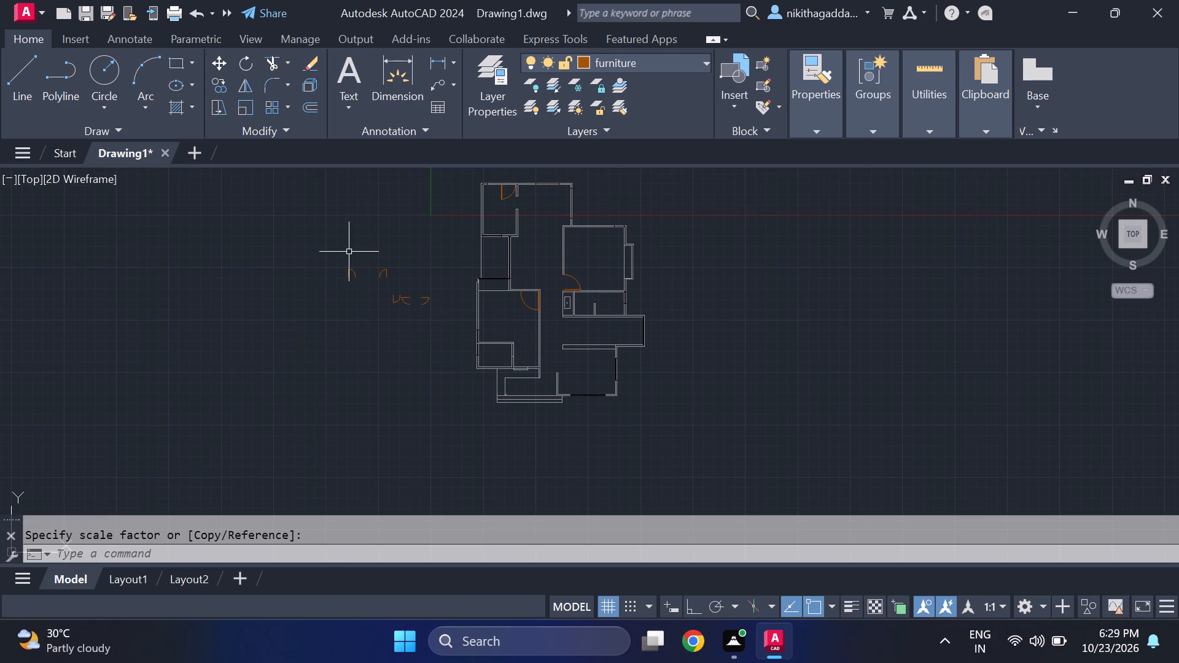
scroll(341, 249, up, 2)
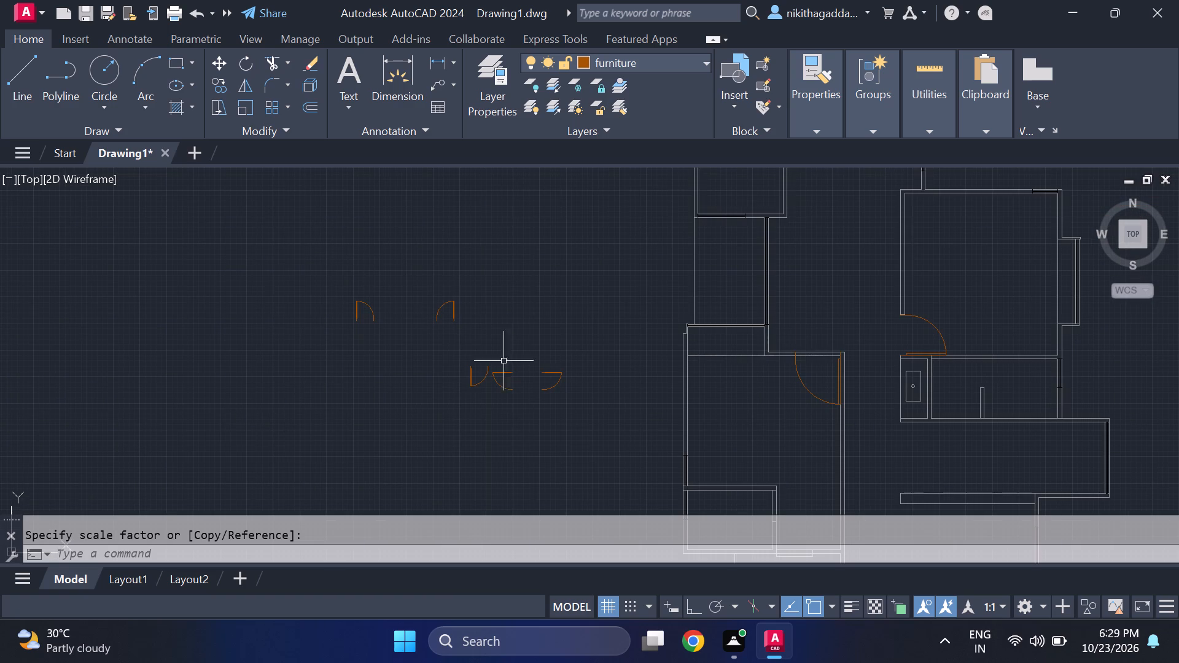
scroll(521, 384, up, 2)
click(505, 347)
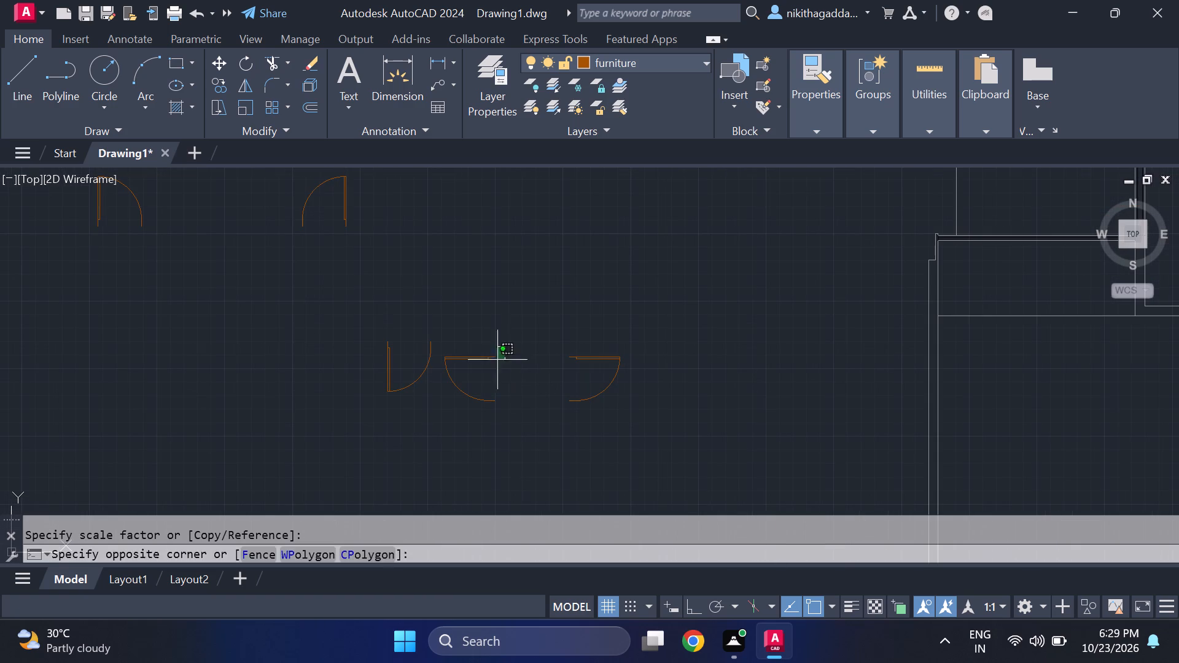
click(461, 390)
key(m)
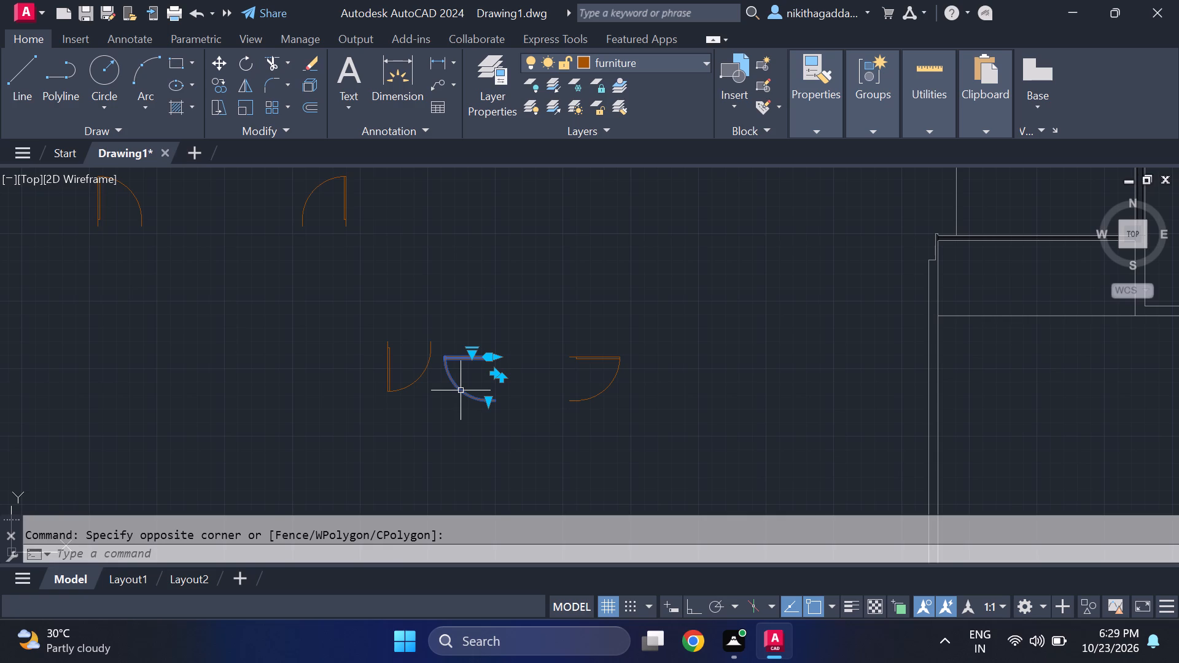
key(Return)
scroll(502, 362, up, 2)
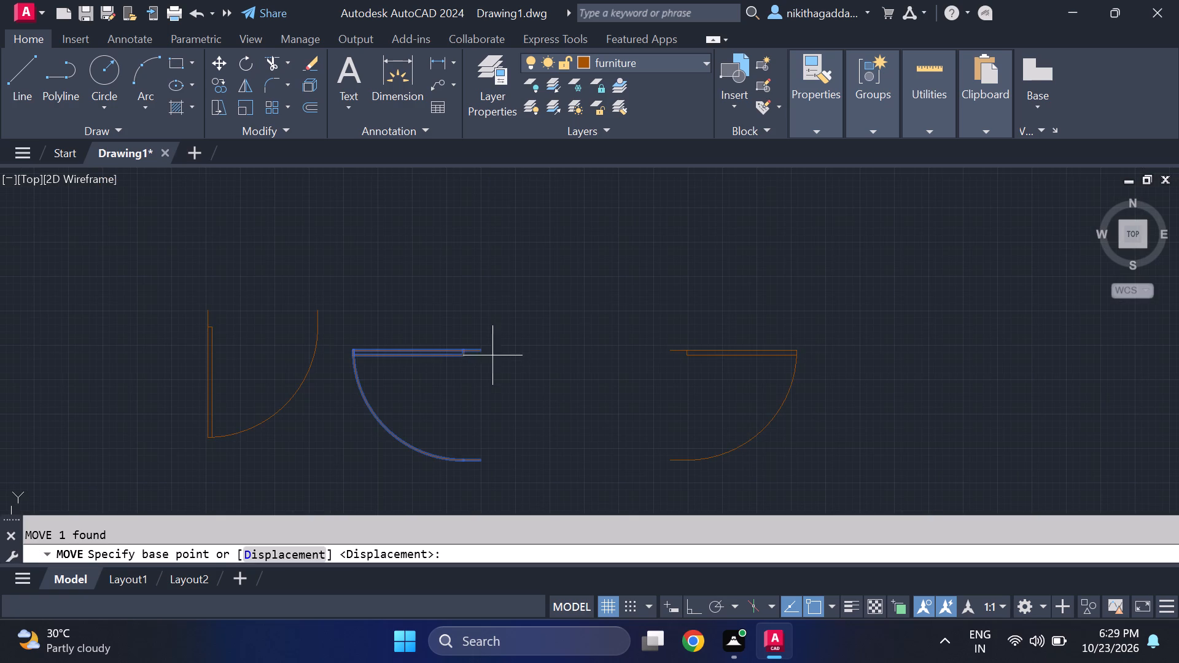
click(486, 344)
scroll(928, 363, down, 3)
middle_drag(920, 376, 632, 260)
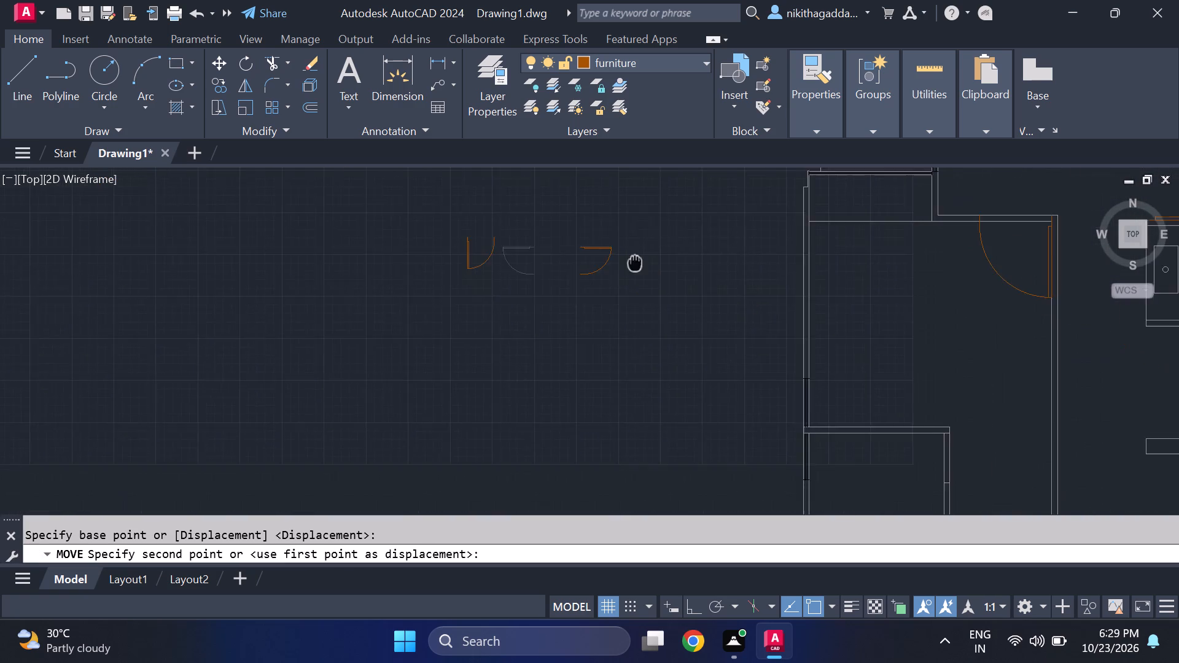
middle_drag(632, 260, 555, 217)
scroll(559, 231, down, 1)
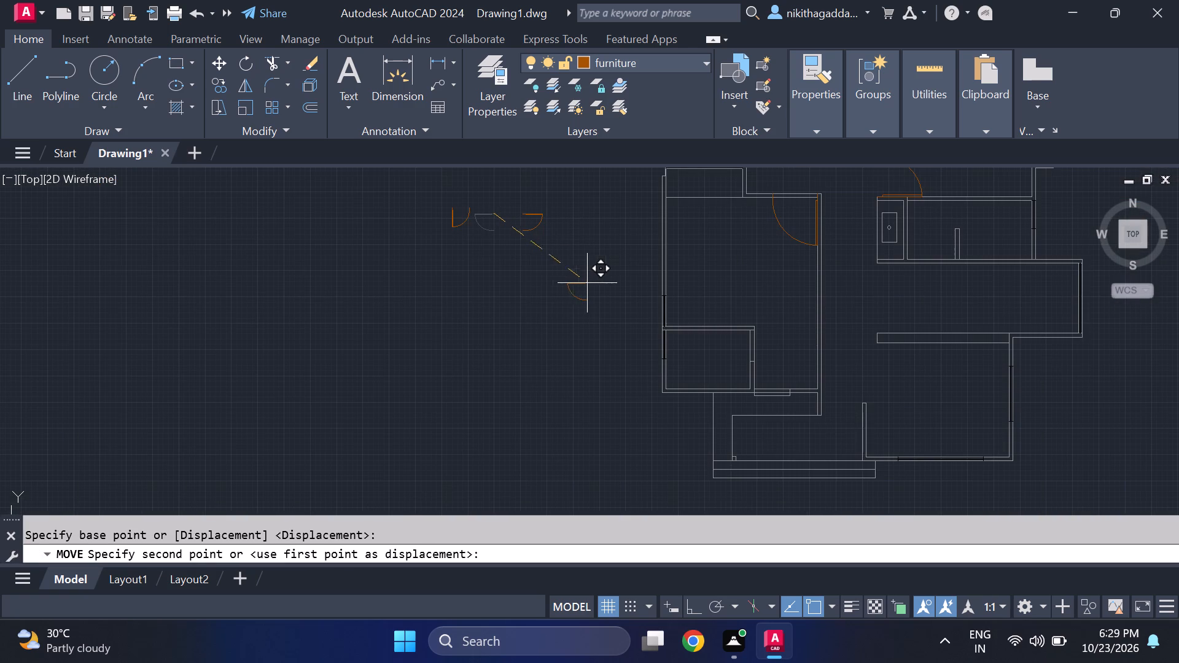
middle_drag(693, 354, 436, 311)
scroll(469, 288, up, 3)
middle_drag(492, 310, 491, 310)
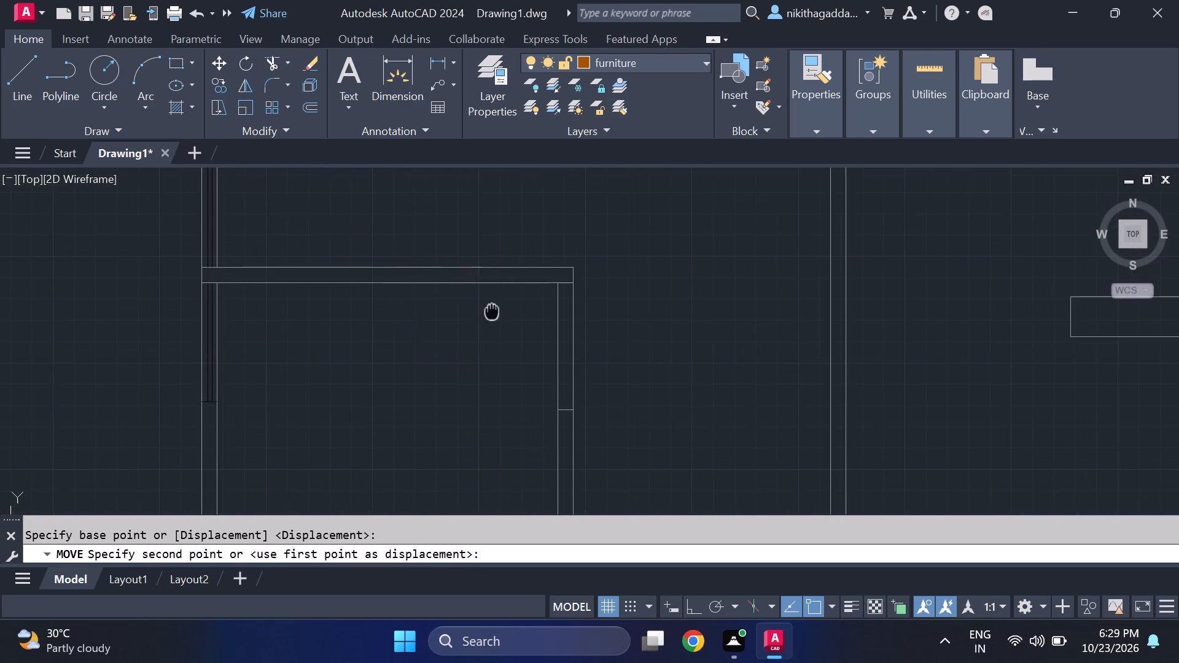
middle_drag(491, 310, 319, 262)
scroll(319, 262, up, 1)
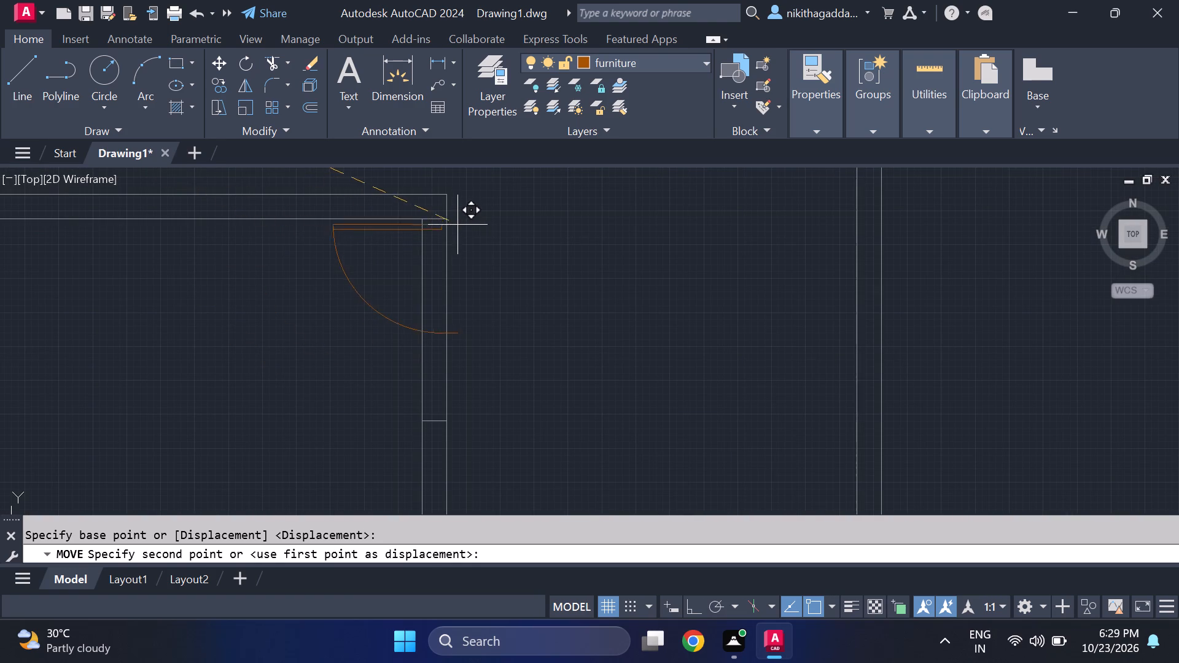
click(449, 217)
Scale up the small southwest room's door from its upper east end until its arc meets the jamb line across the east wall.
click(357, 257)
click(293, 318)
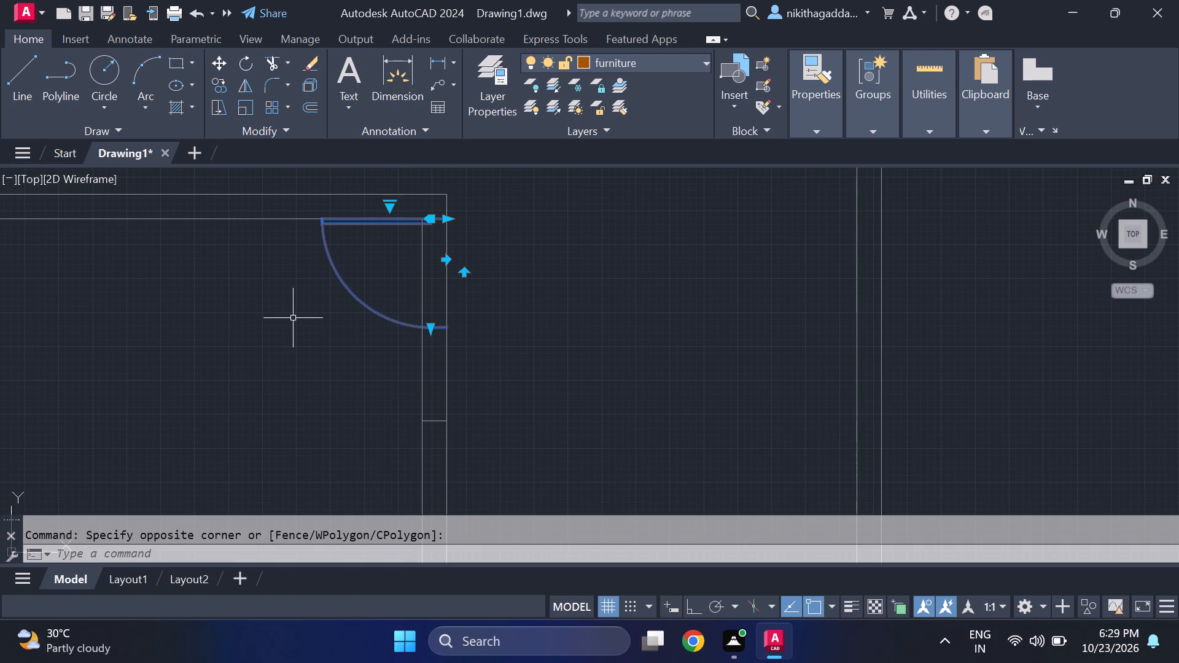
text(scale)
key(Return)
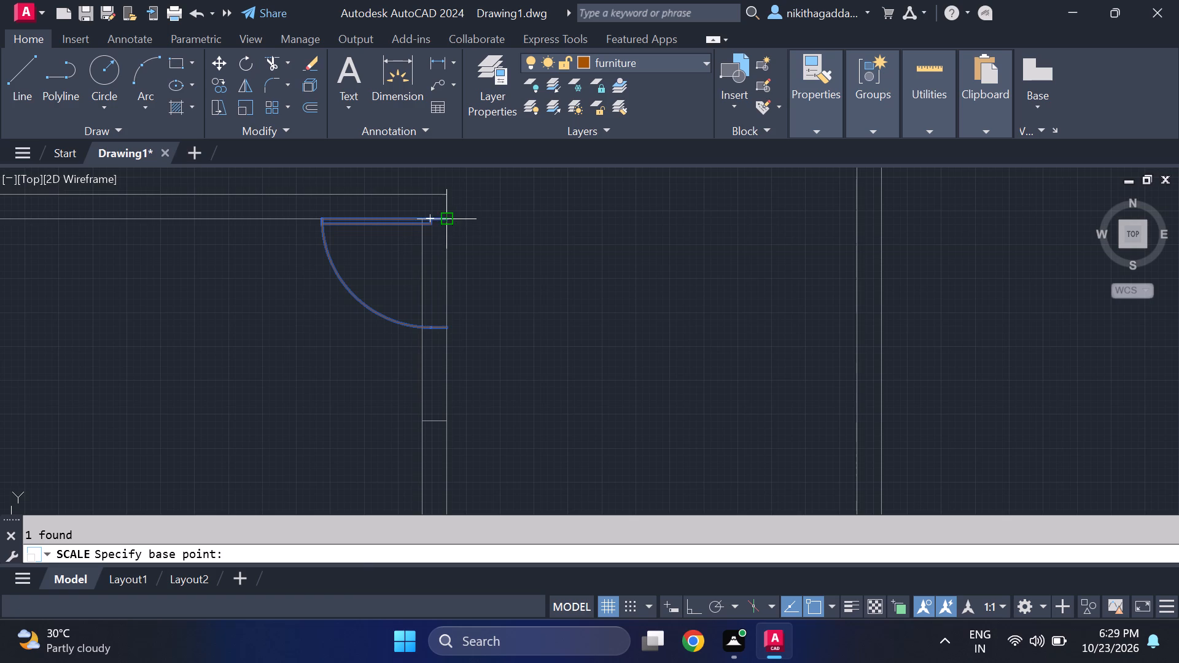
click(451, 214)
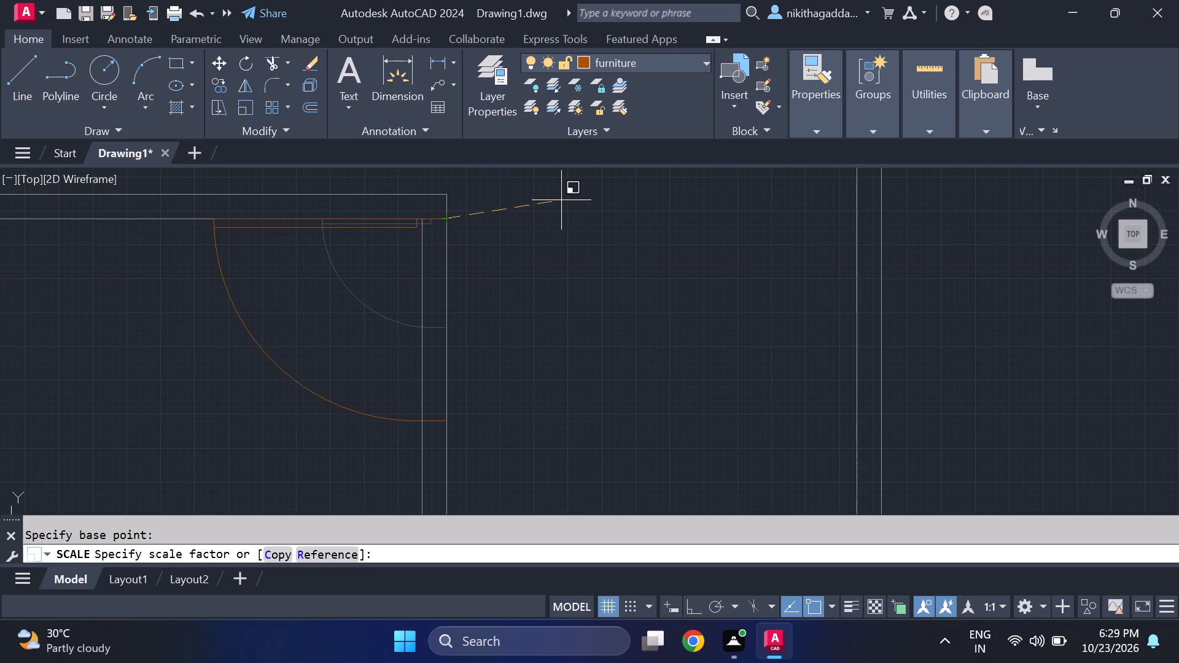
click(561, 200)
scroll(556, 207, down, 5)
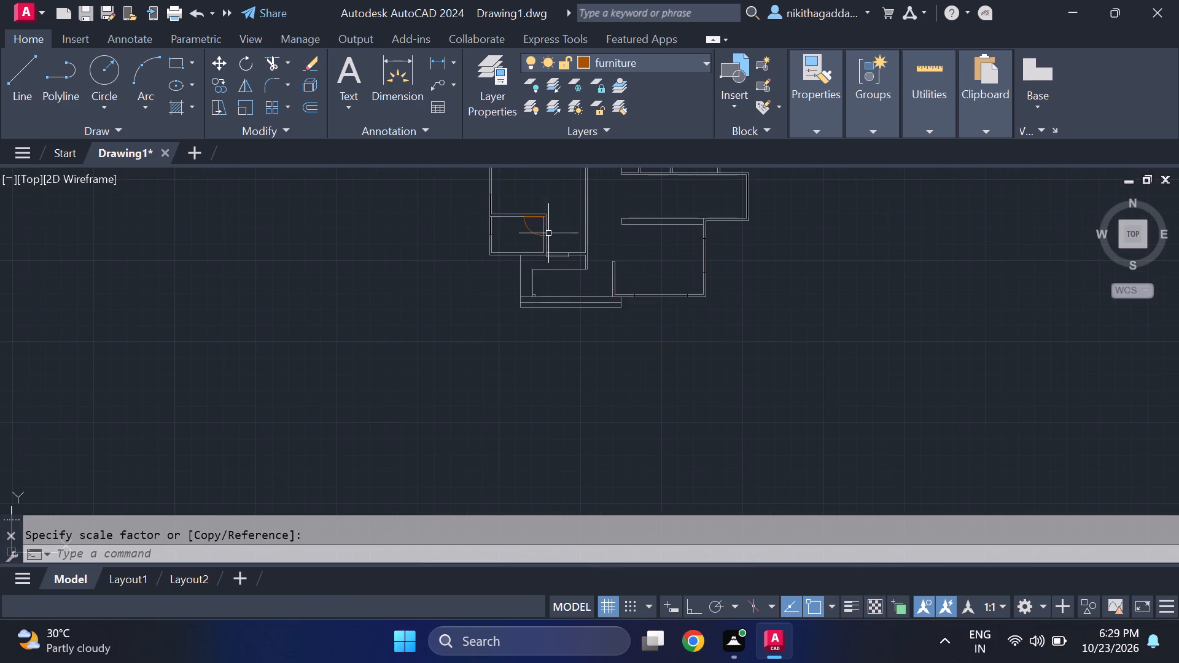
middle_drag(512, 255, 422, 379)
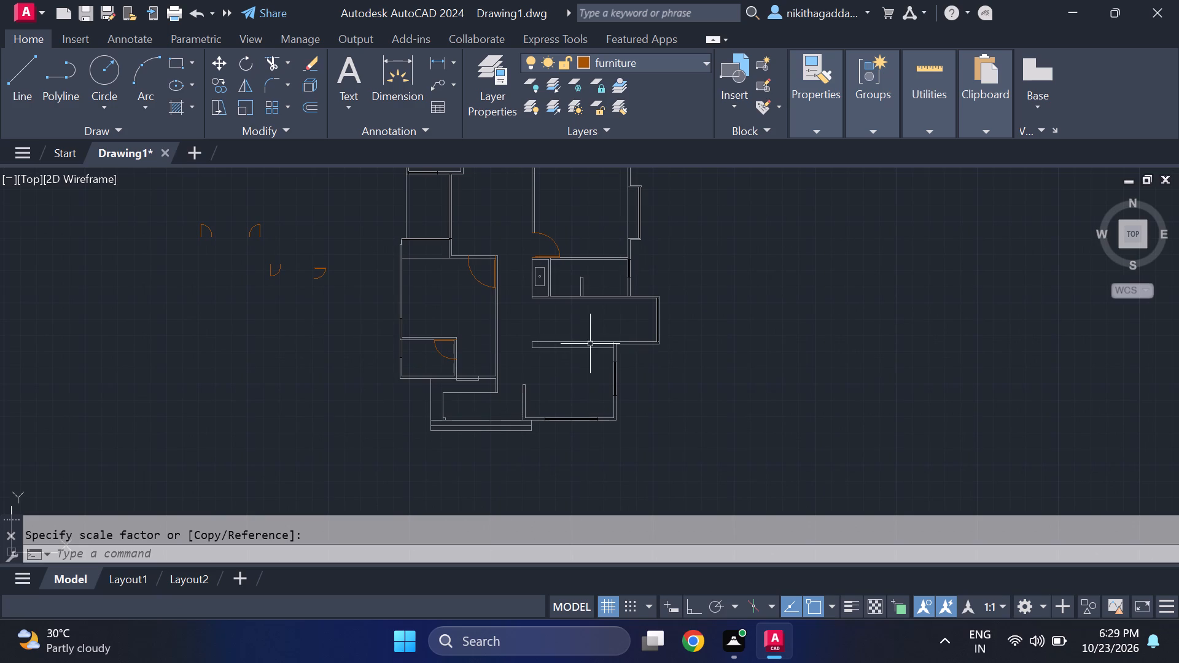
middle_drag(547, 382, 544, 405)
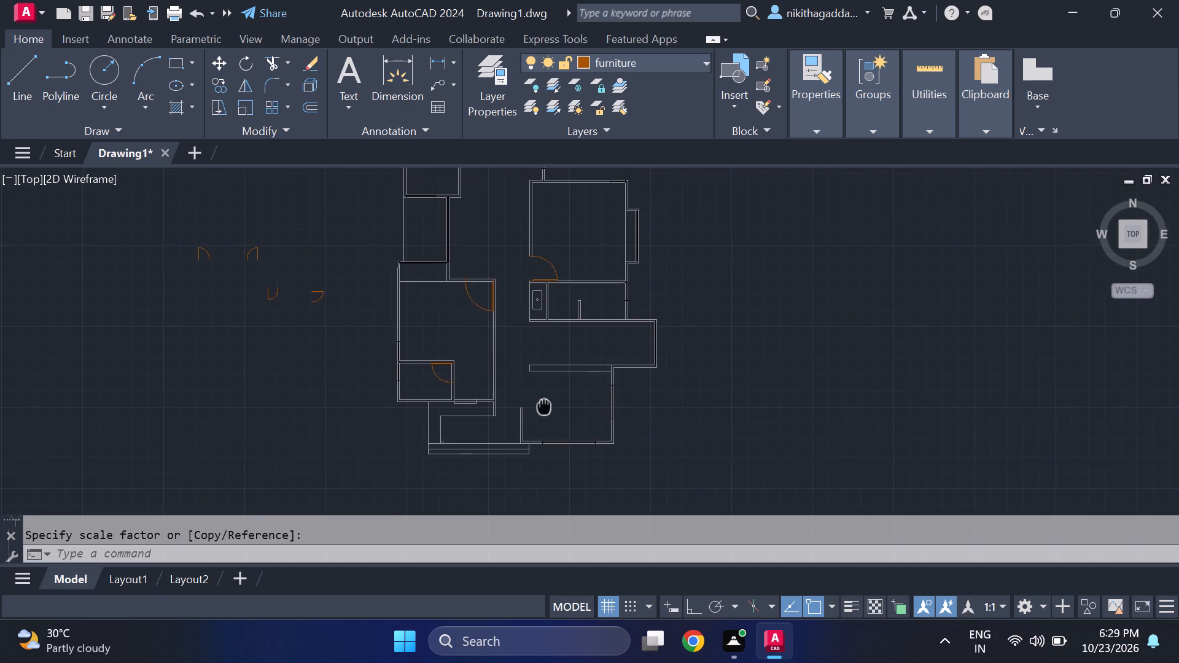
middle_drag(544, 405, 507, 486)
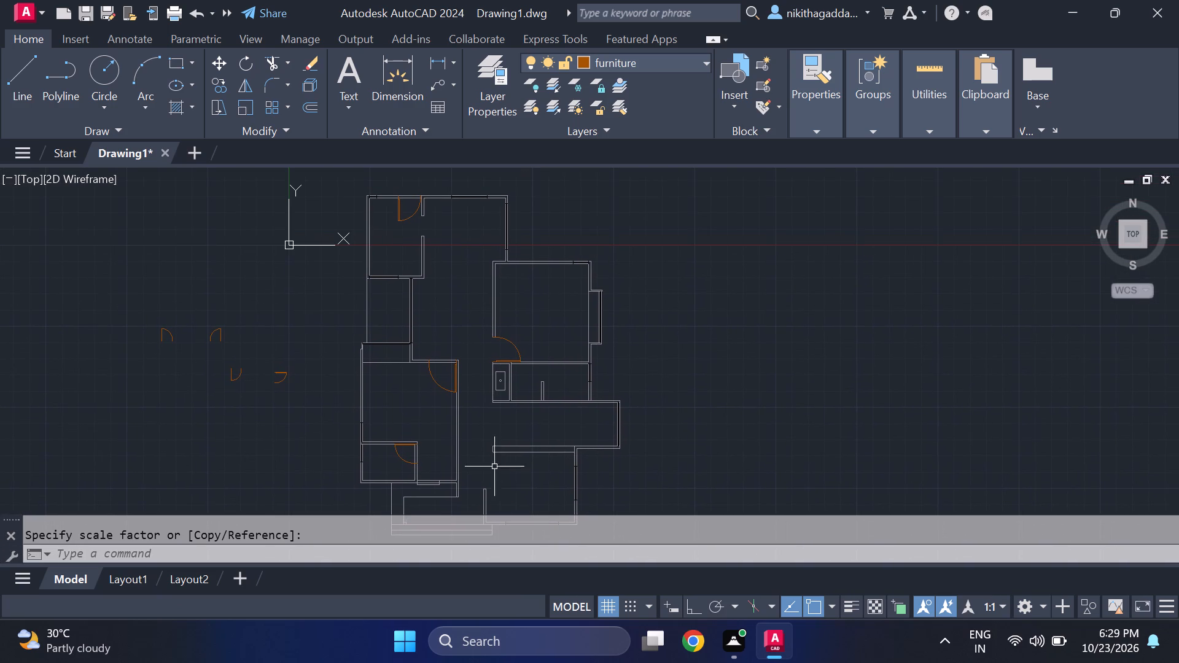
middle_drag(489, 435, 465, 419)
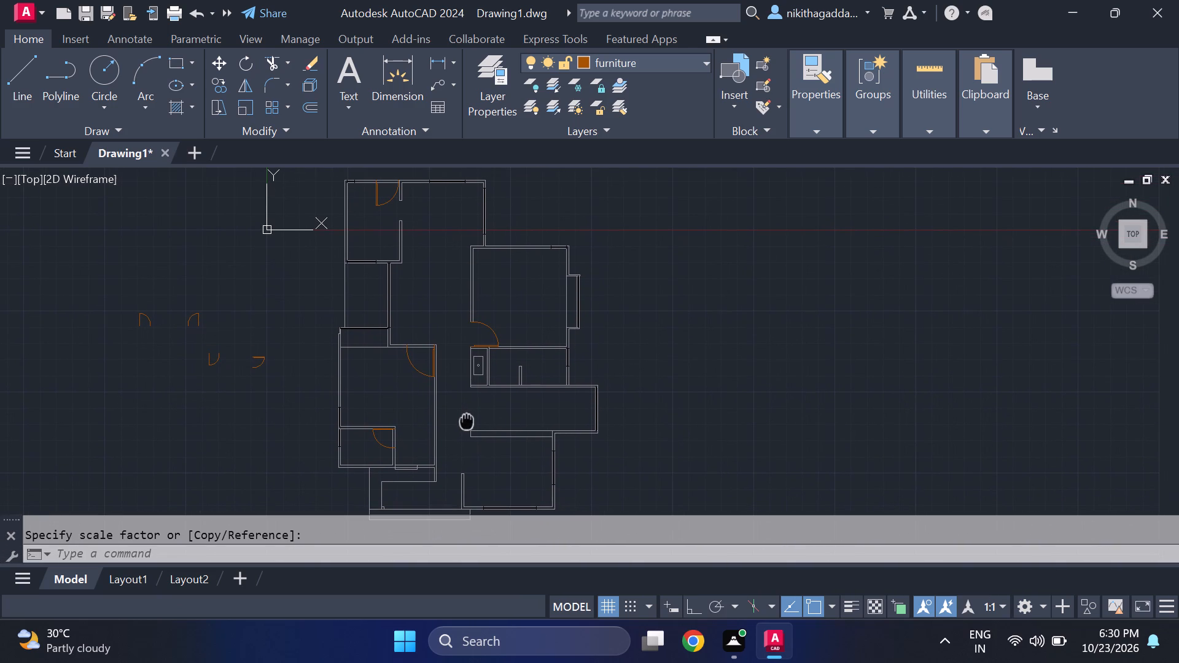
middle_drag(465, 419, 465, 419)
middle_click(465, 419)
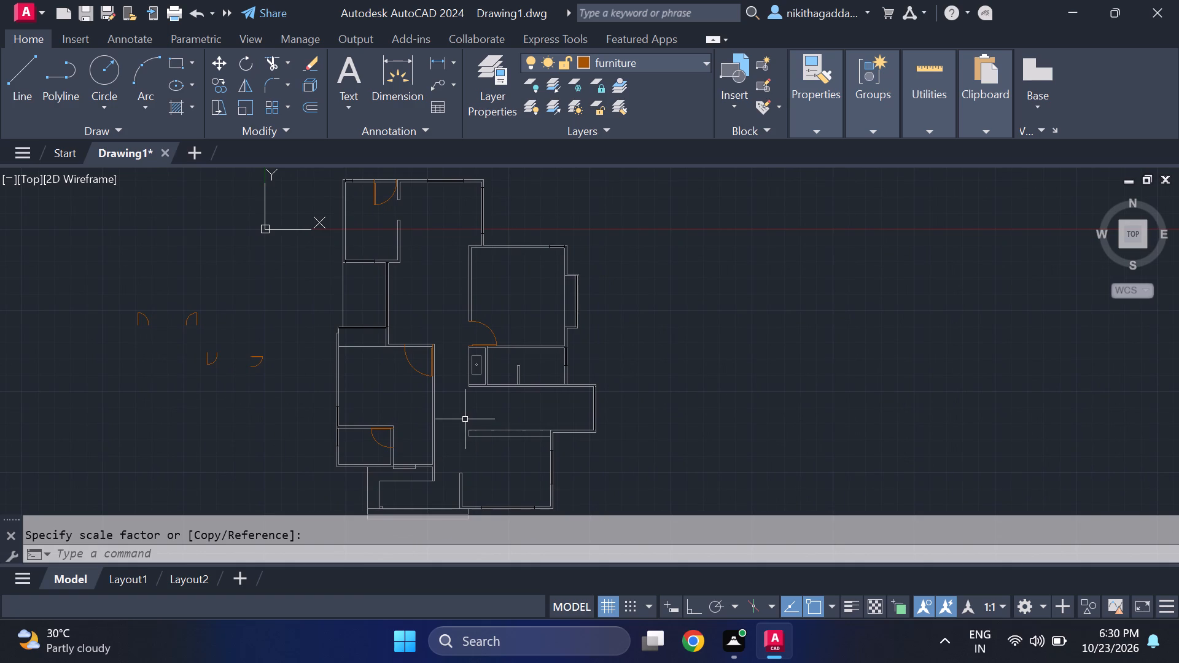
Move the eastern lower-row door by its upper west end to the underside of the north wall east of the washbasin room, aligned with the partition stub's west face.
middle_drag(460, 400, 444, 430)
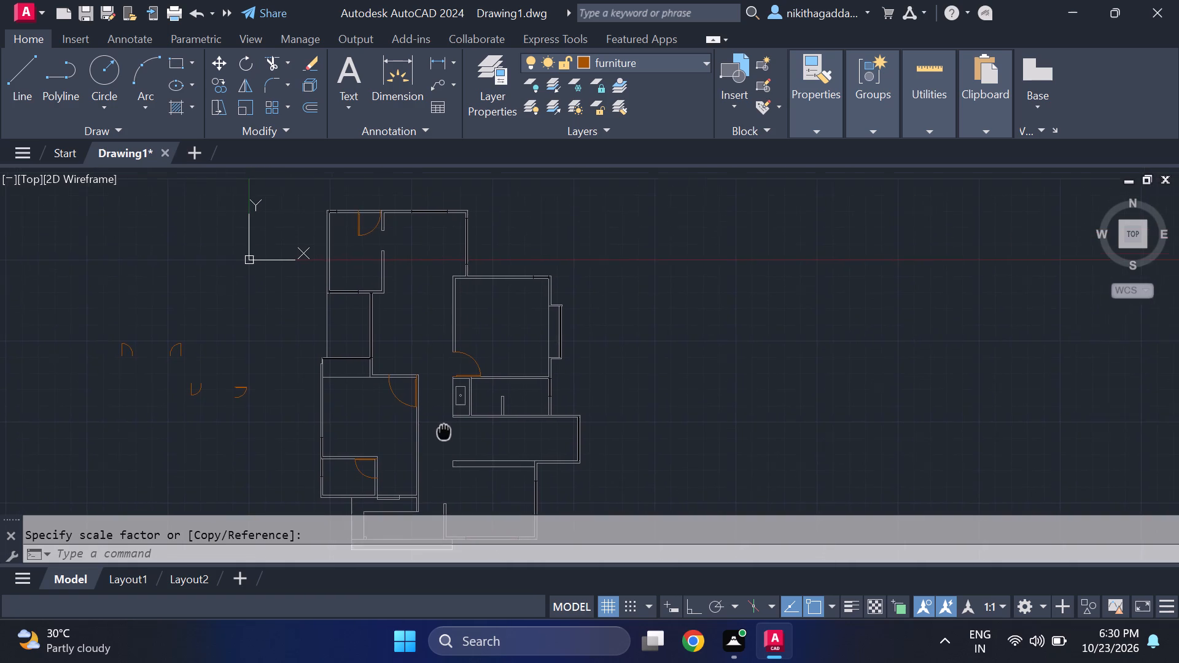
middle_drag(444, 430, 417, 371)
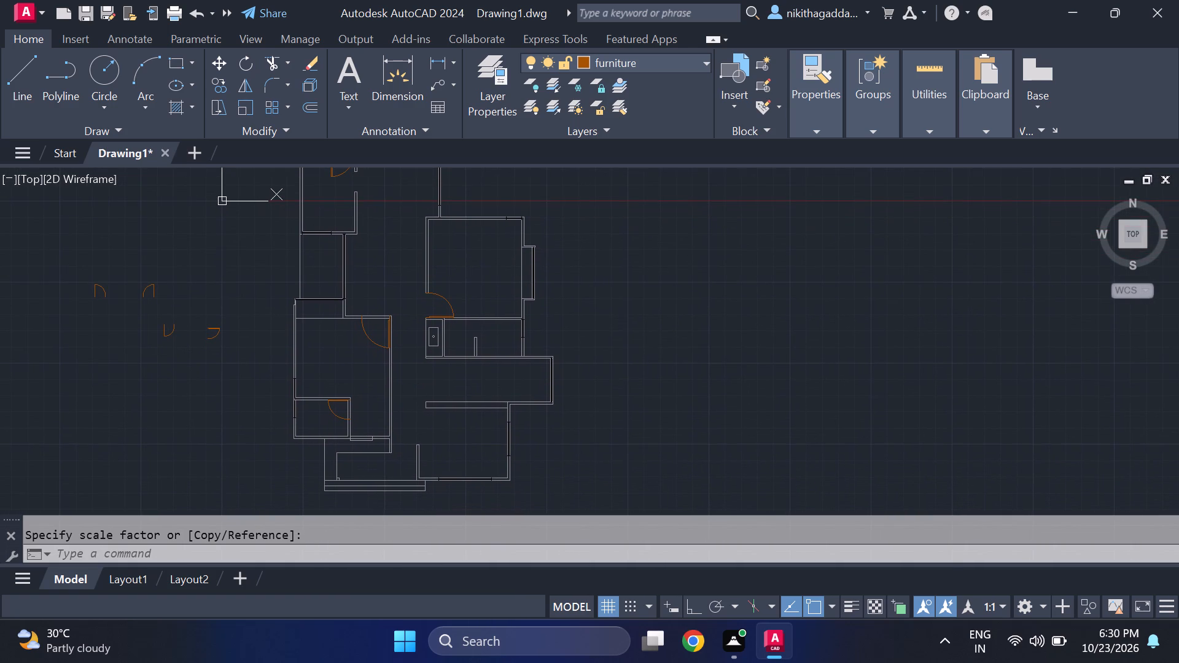
middle_drag(430, 435, 425, 430)
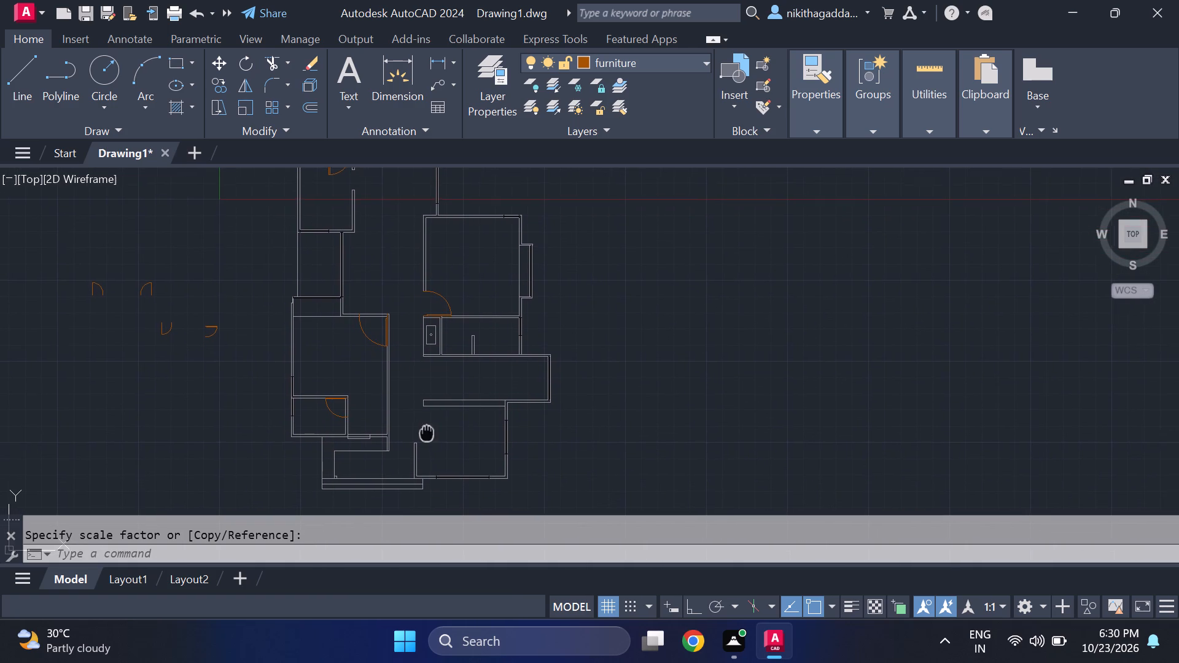
middle_drag(425, 430, 399, 372)
middle_click(404, 368)
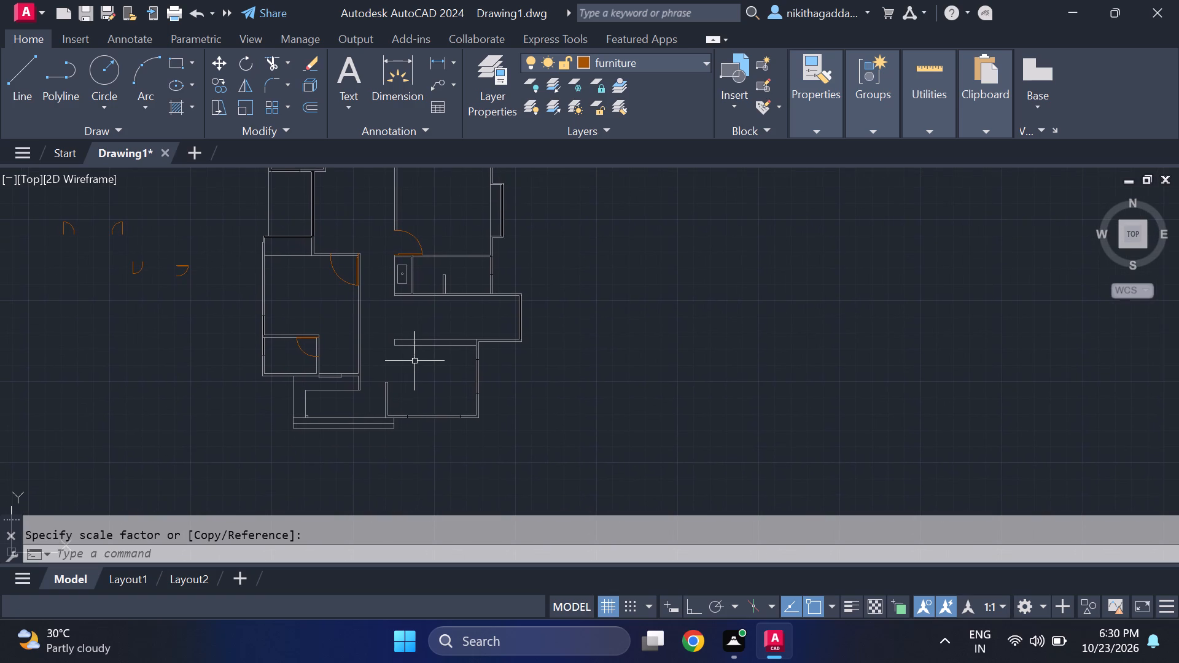
middle_drag(237, 414, 417, 456)
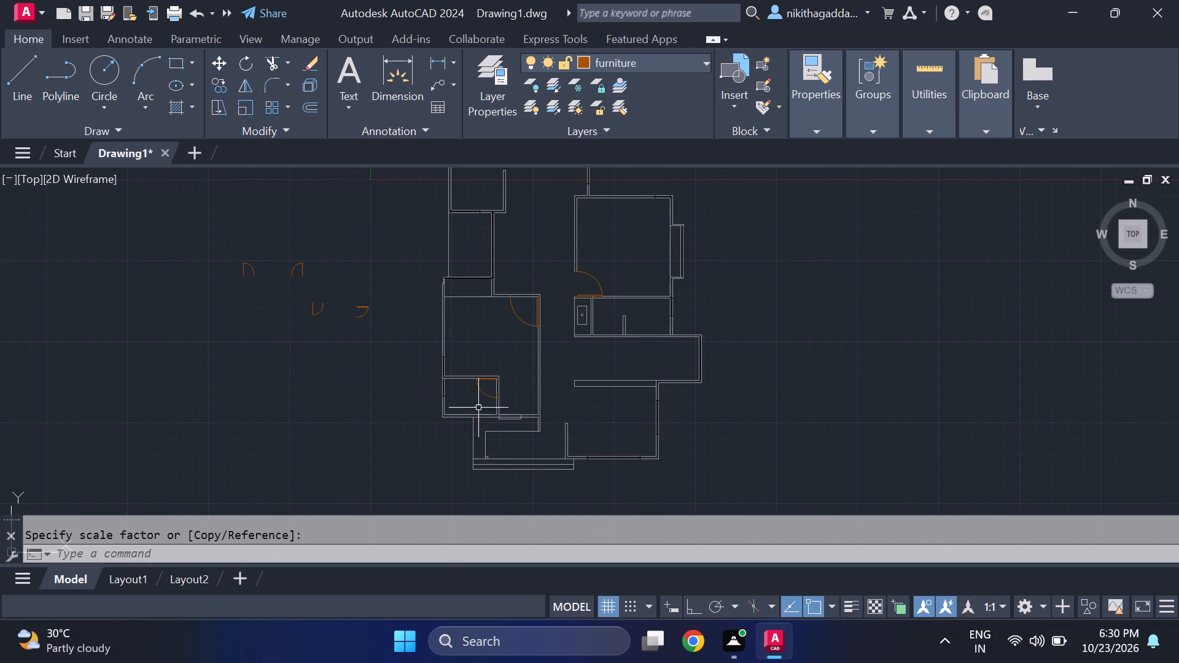
middle_drag(487, 401, 500, 473)
scroll(491, 405, up, 1)
middle_drag(527, 423, 537, 470)
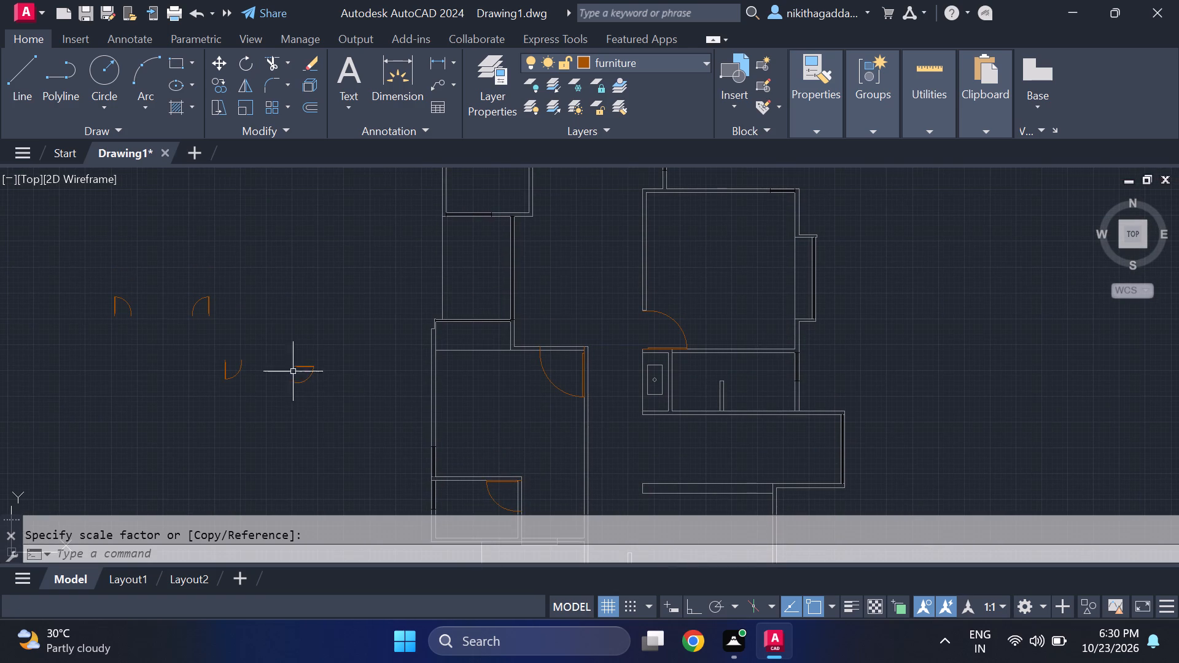
drag(332, 333, 327, 361)
click(264, 433)
key(m)
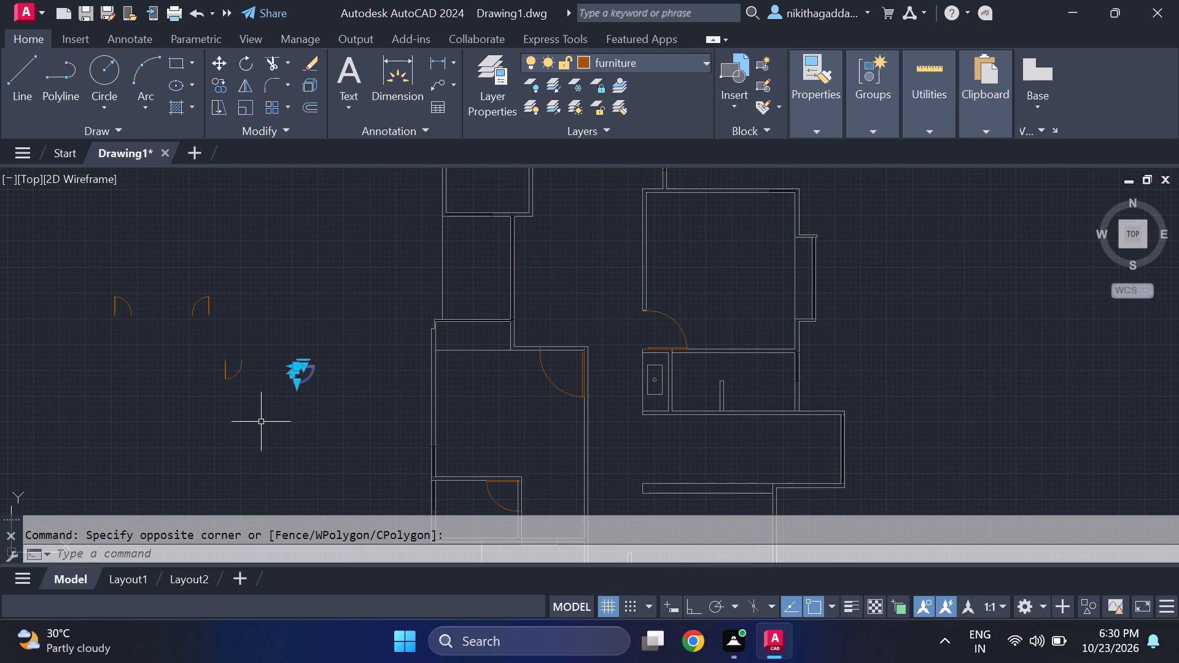
key(Return)
scroll(301, 378, up, 4)
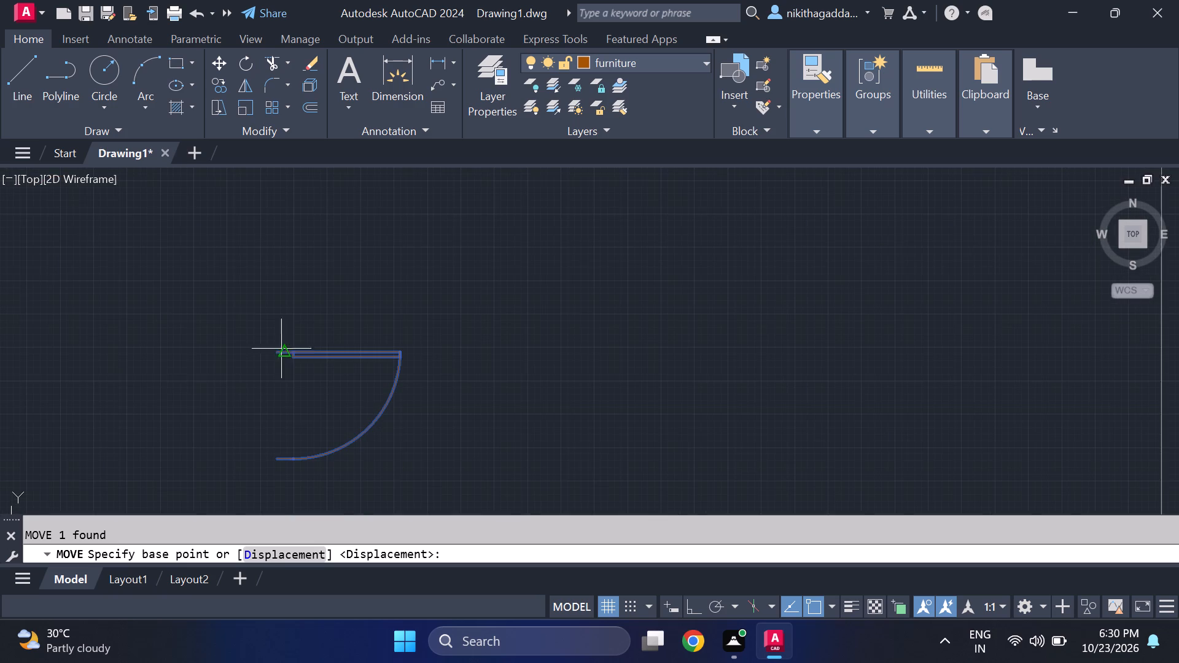
click(271, 350)
scroll(555, 274, down, 2)
middle_drag(528, 307, 329, 374)
scroll(279, 375, down, 3)
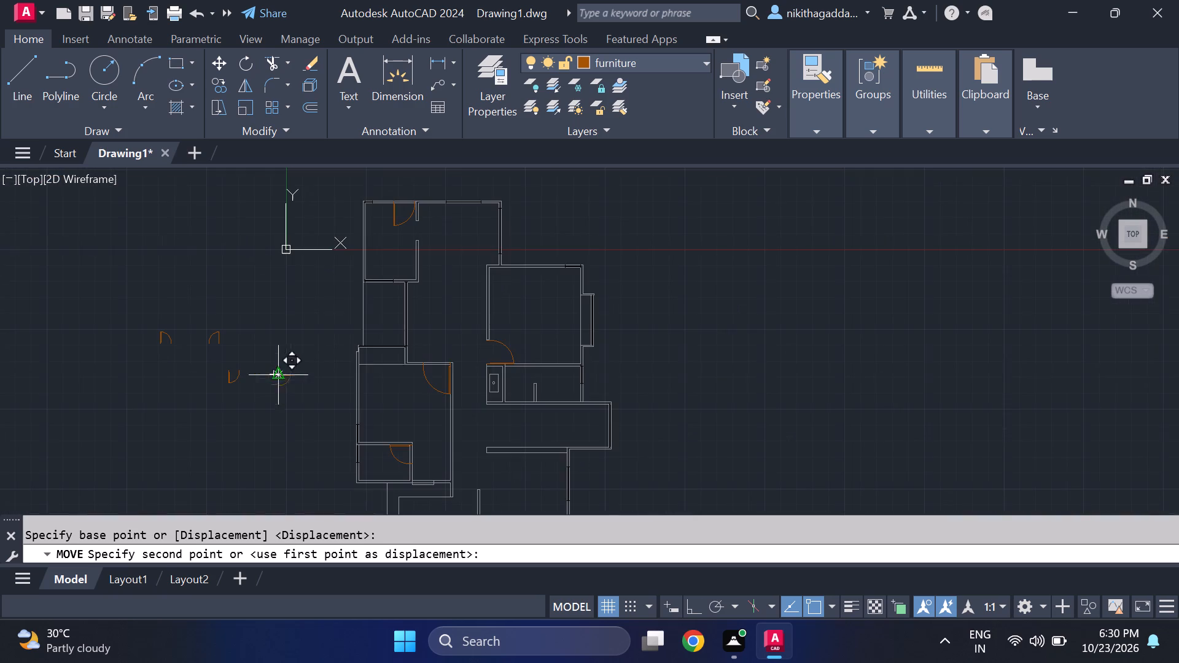
middle_drag(520, 387, 456, 428)
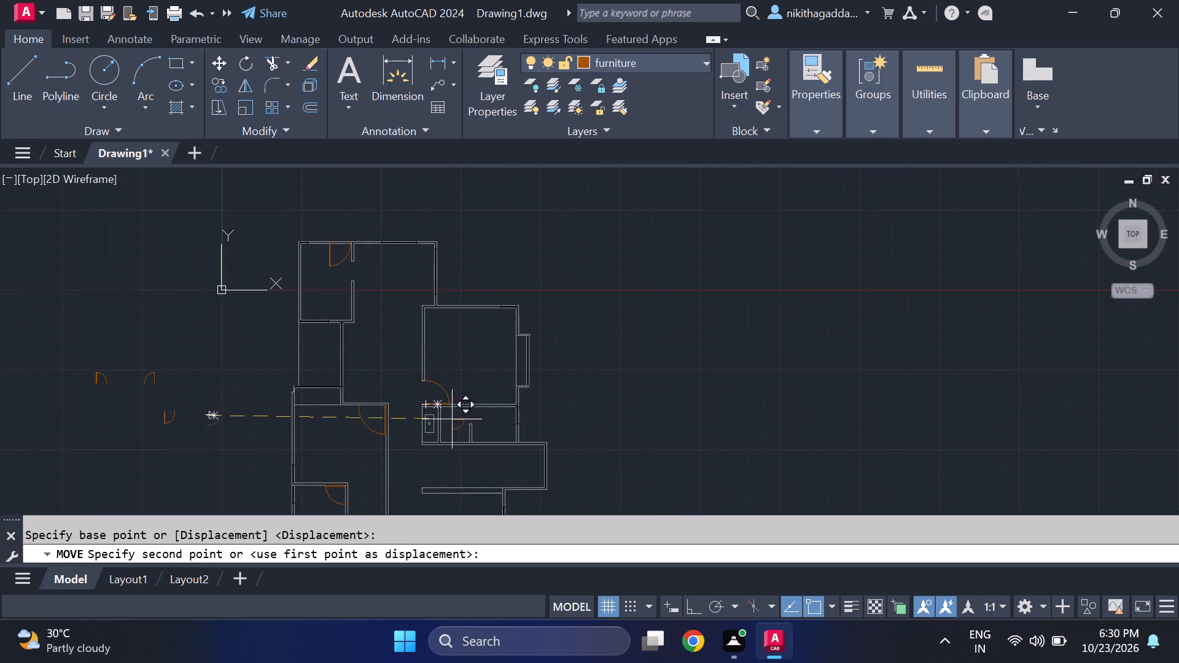
scroll(452, 412, up, 5)
middle_drag(496, 403, 489, 400)
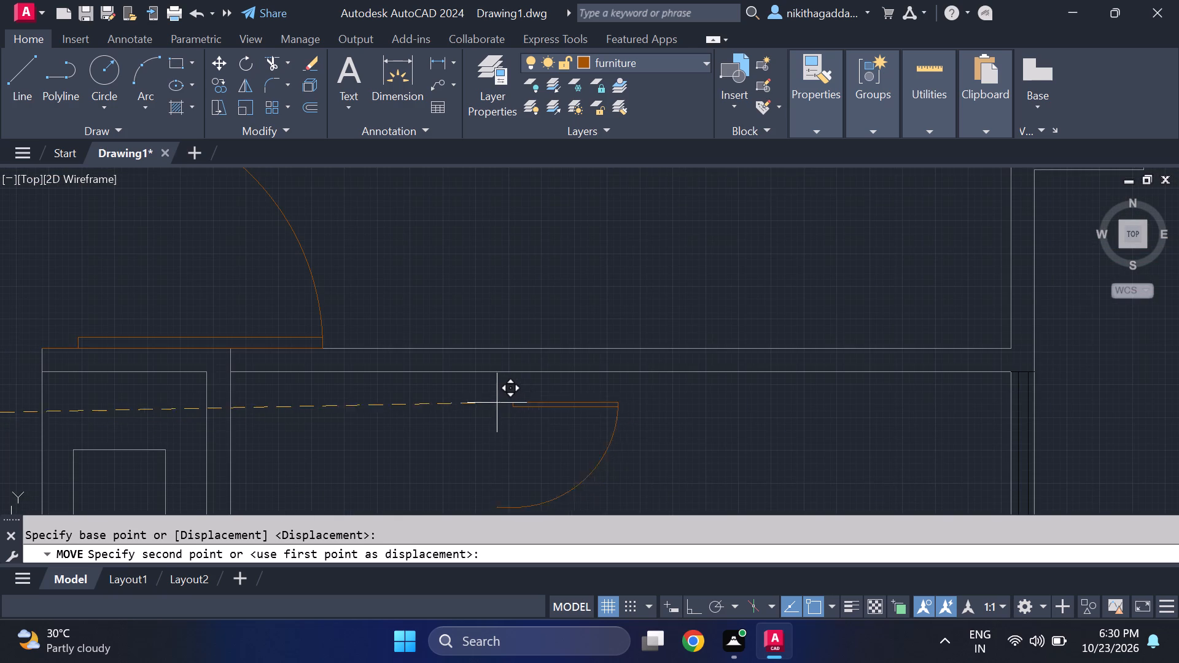
middle_drag(489, 400, 356, 334)
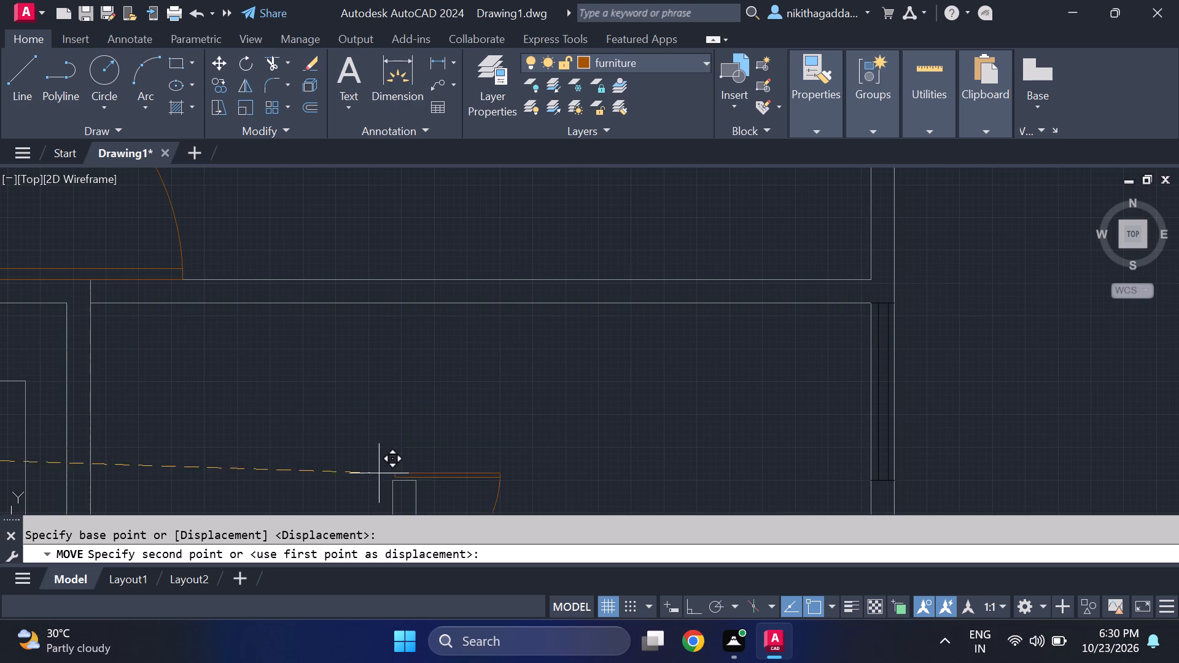
click(394, 303)
Scale up the door above the partition stub from its upper west end until its arc reaches the top of the stub.
drag(523, 373, 516, 373)
click(410, 398)
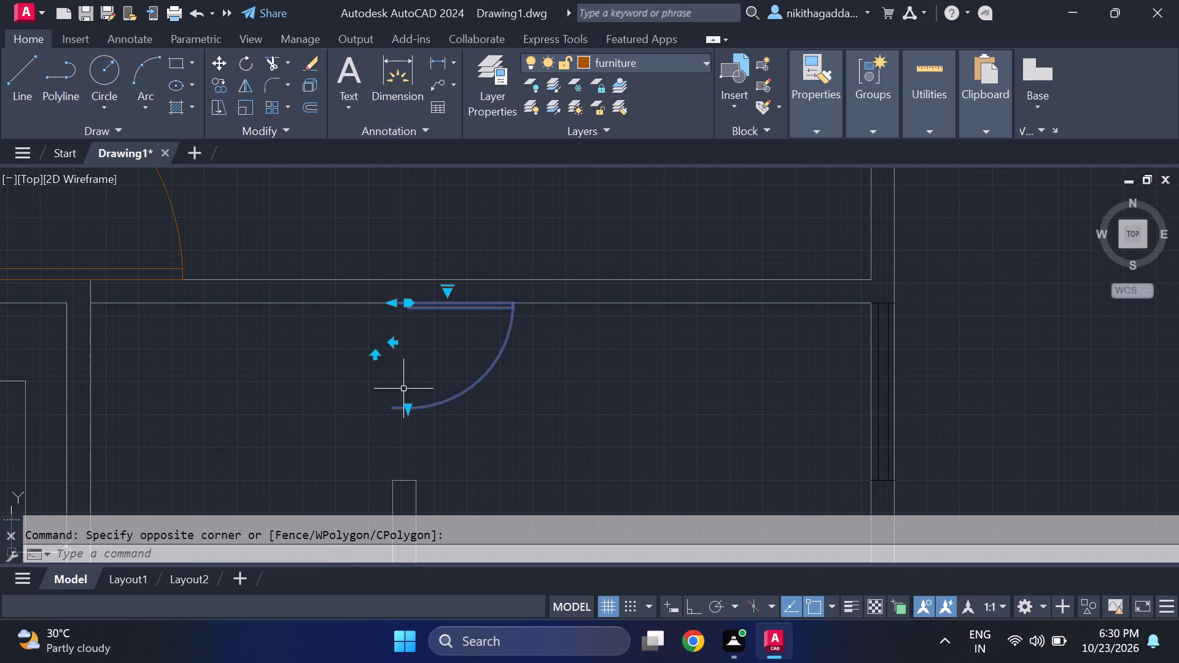
text(scale)
key(Return)
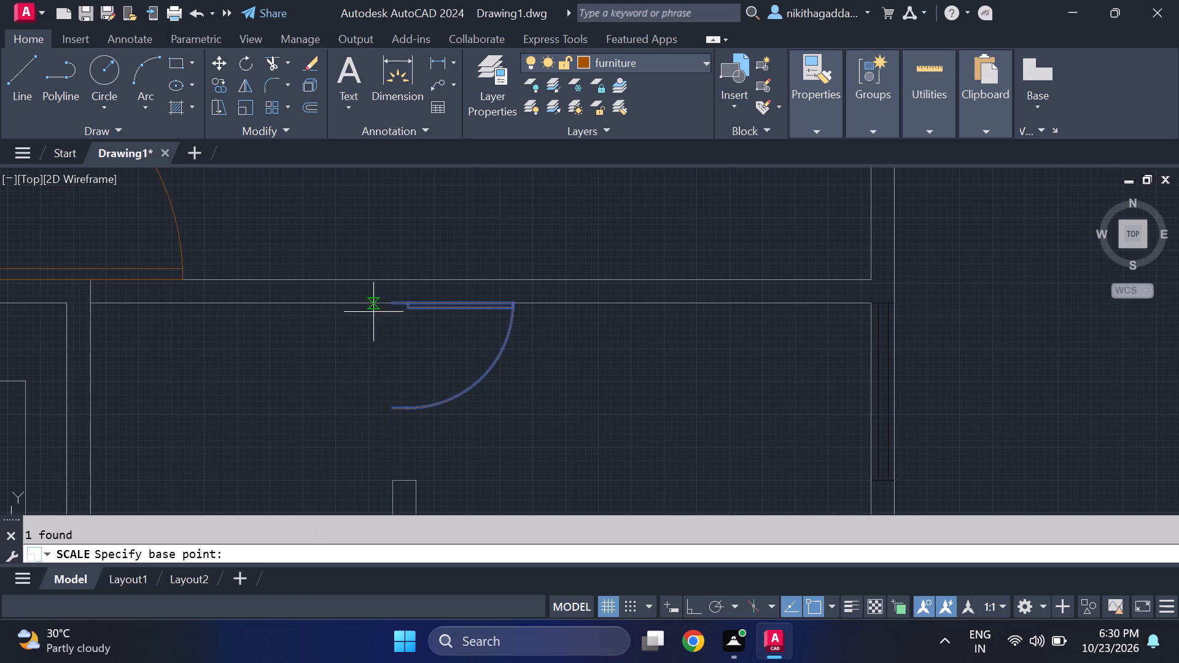
click(389, 302)
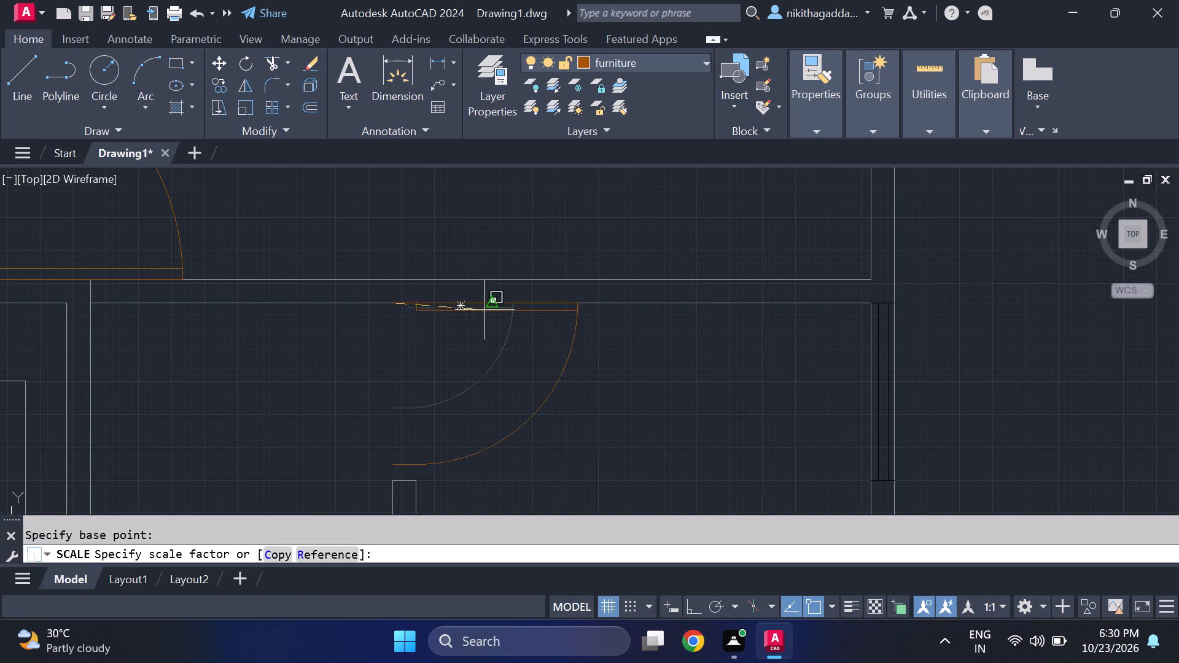
middle_drag(457, 362, 502, 274)
scroll(504, 256, up, 1)
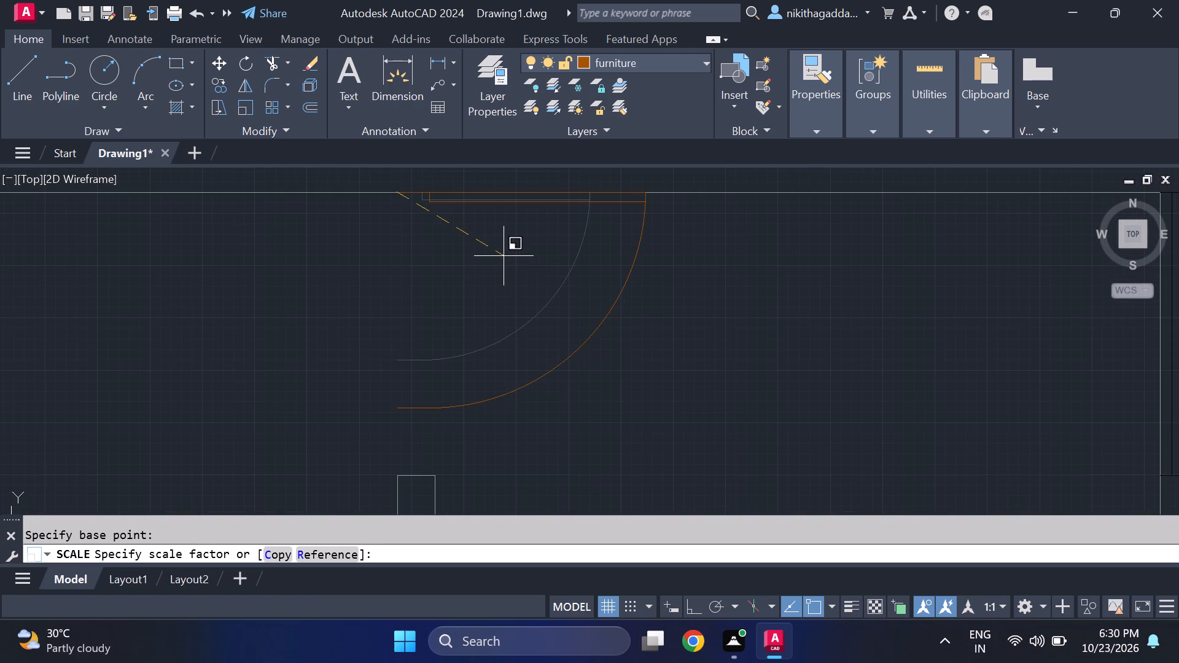
click(548, 256)
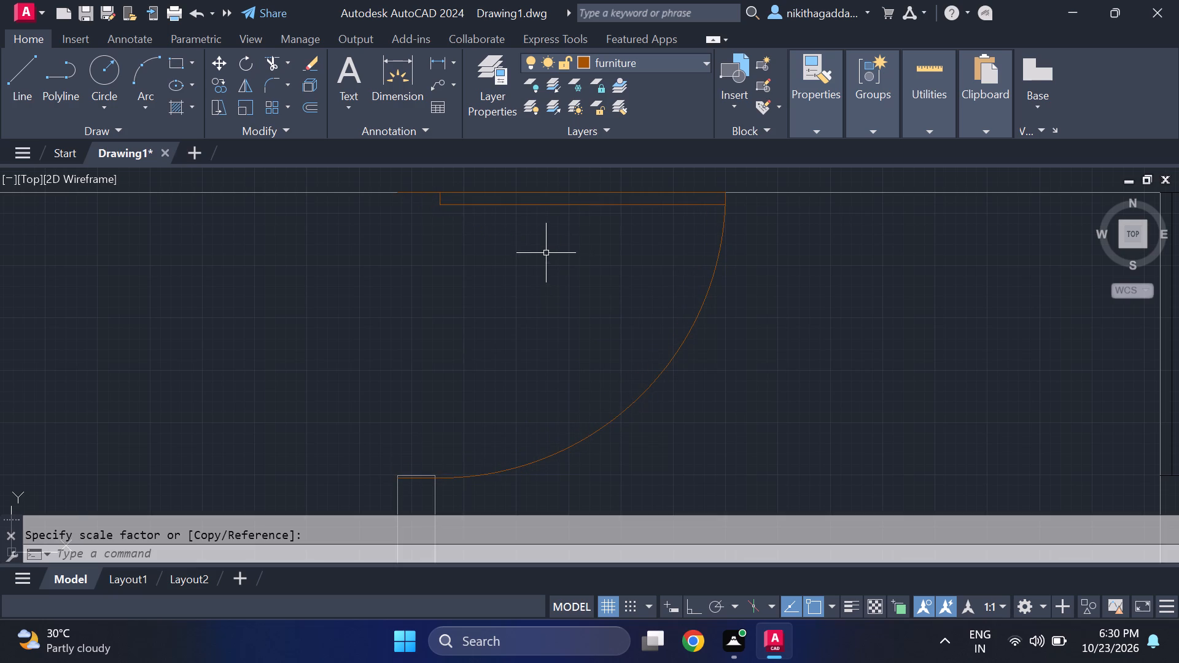
Examine the floor plan for openings that still need a door, especially around the central corridor and the southern rooms.
scroll(546, 256, down, 4)
scroll(561, 333, down, 2)
middle_drag(516, 378, 515, 385)
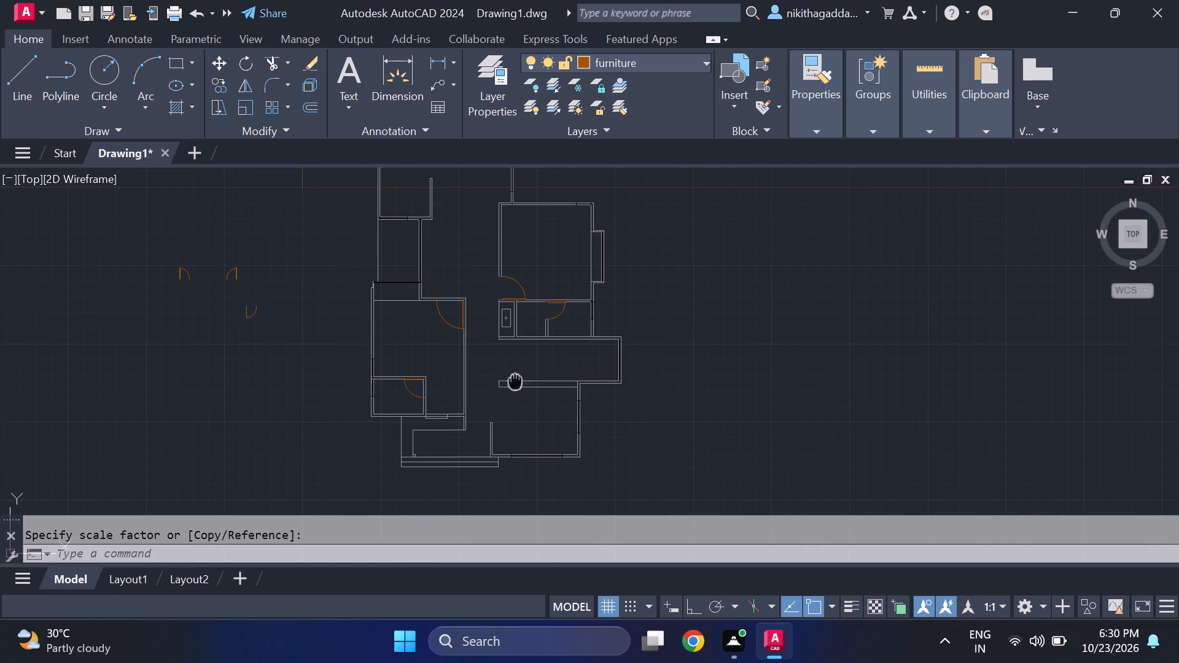
middle_drag(515, 385, 504, 461)
scroll(560, 347, down, 1)
scroll(548, 395, up, 2)
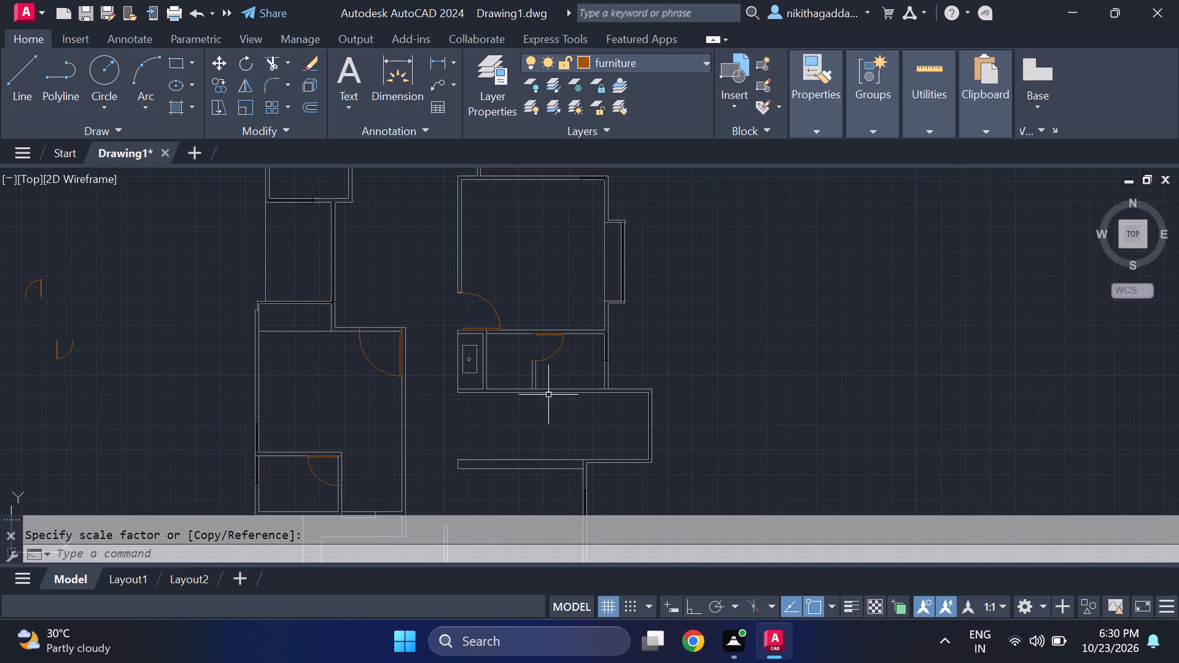
middle_drag(545, 398, 538, 433)
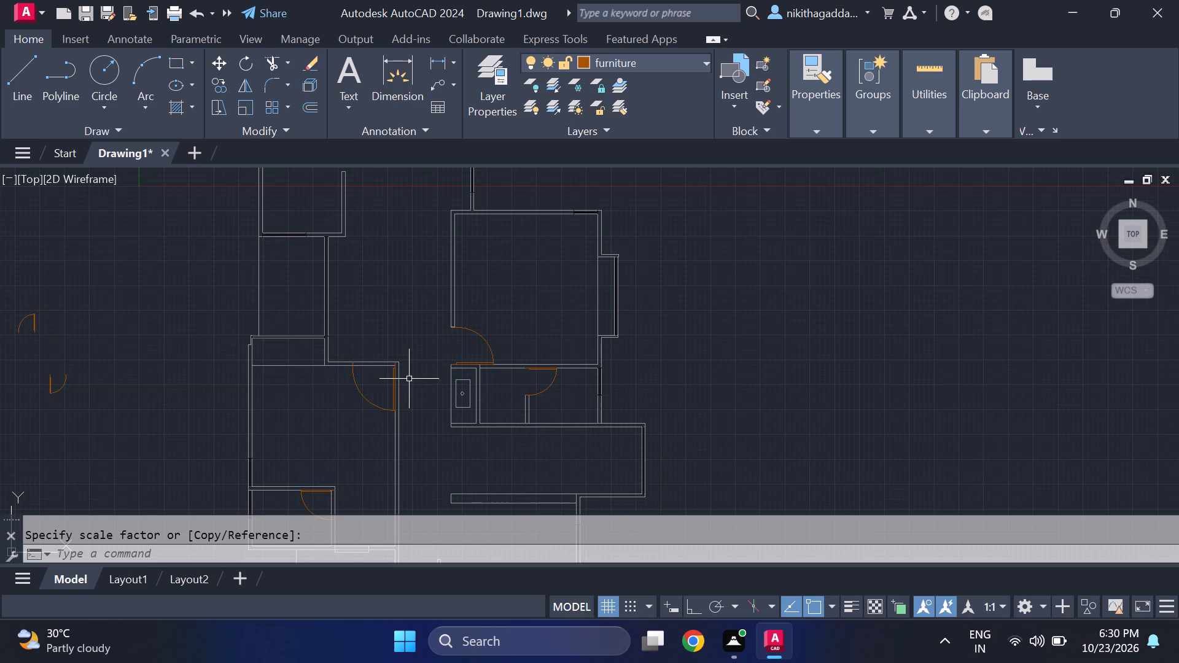
middle_drag(434, 370, 427, 395)
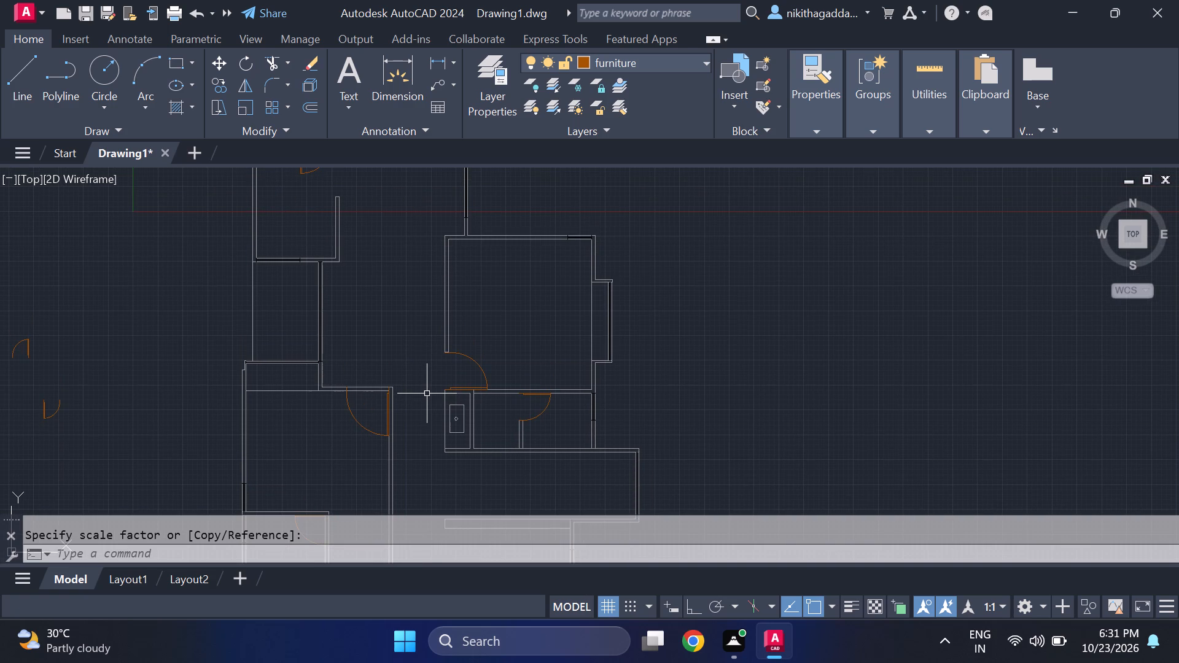
middle_drag(492, 395, 453, 308)
scroll(492, 395, up, 1)
scroll(446, 330, down, 2)
scroll(440, 398, up, 2)
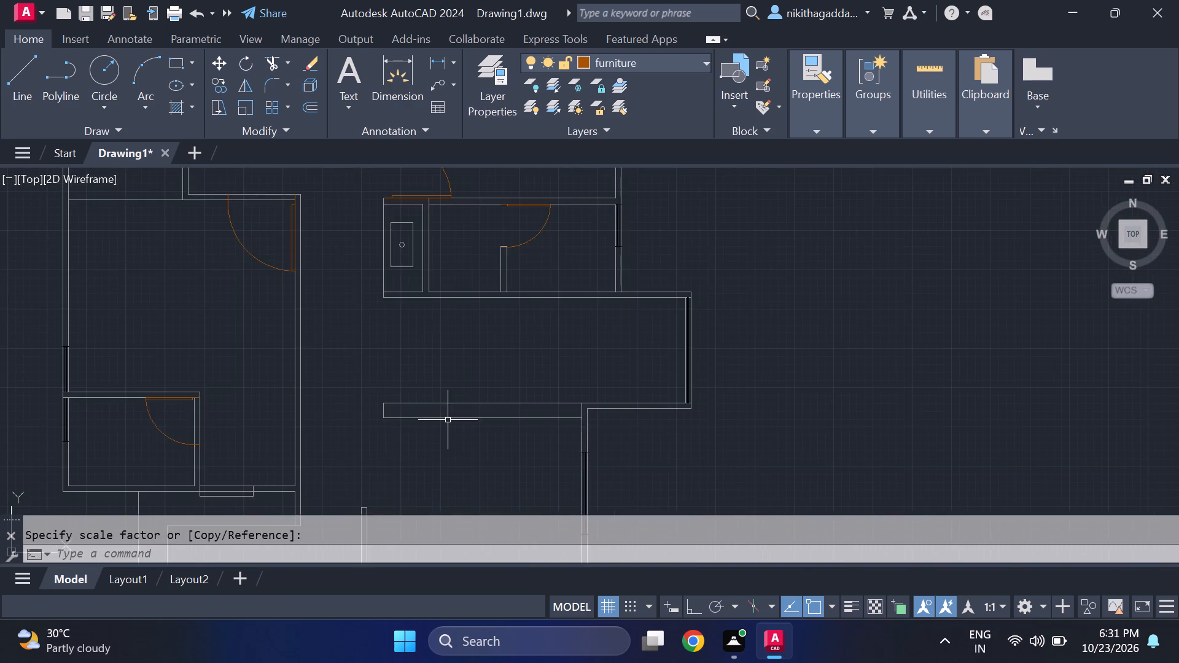
scroll(448, 420, down, 2)
middle_drag(434, 436, 461, 362)
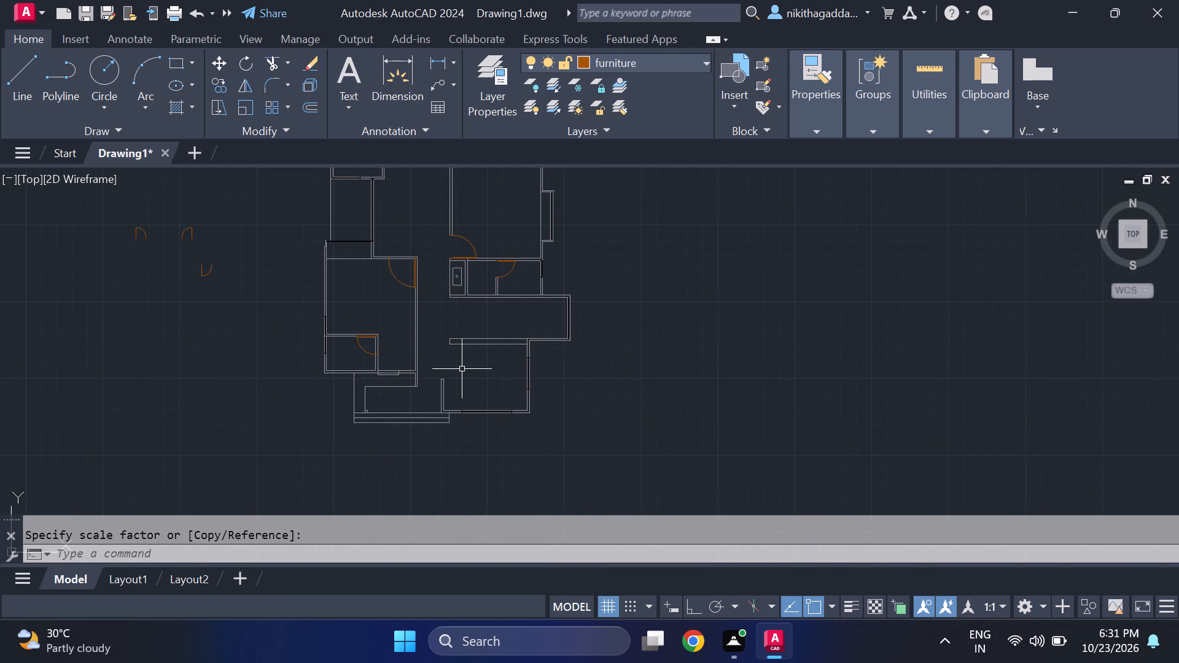
middle_drag(294, 354, 335, 403)
scroll(306, 369, up, 1)
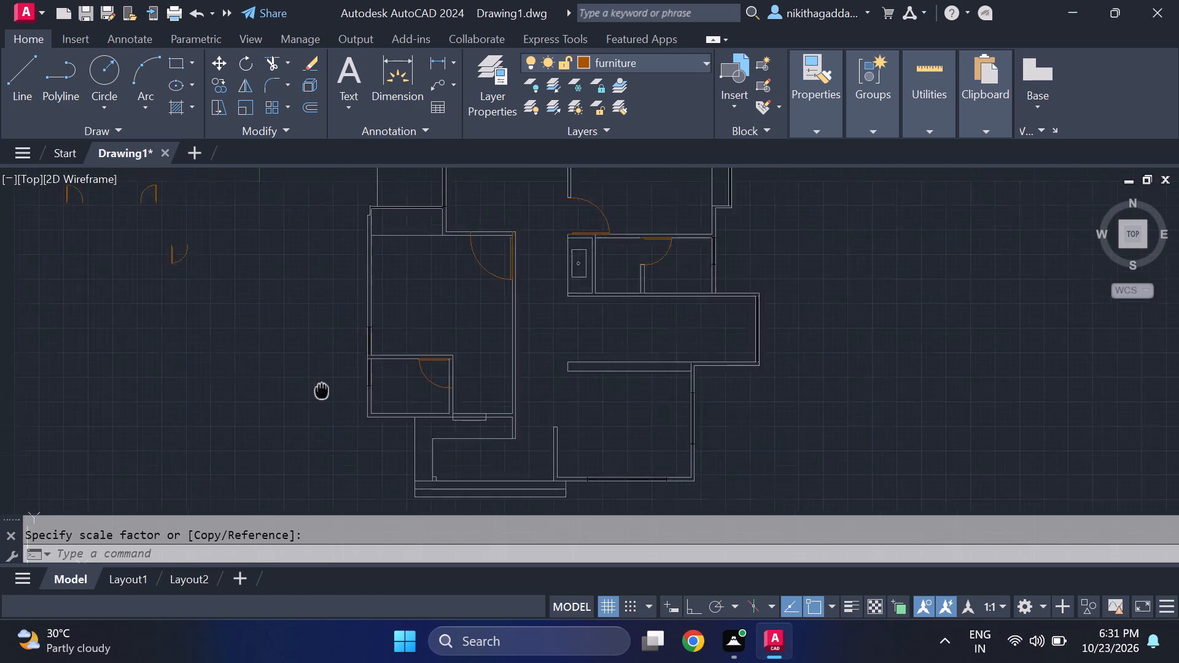
middle_drag(335, 403, 375, 411)
scroll(421, 386, down, 2)
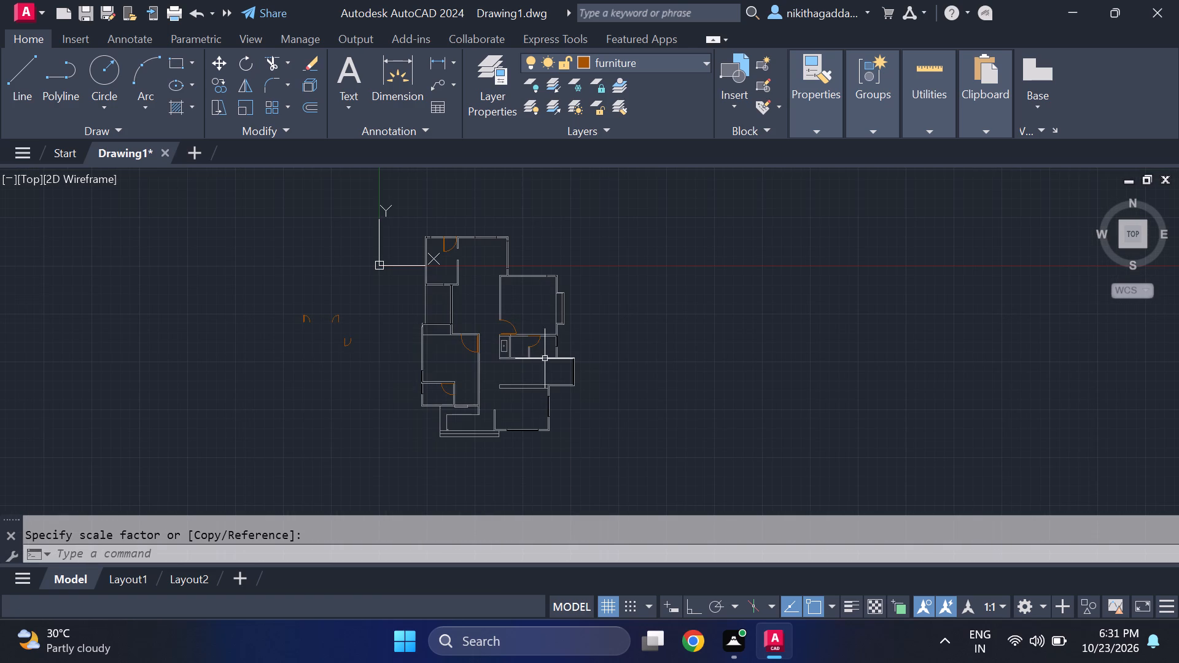
middle_drag(561, 384, 504, 406)
scroll(483, 413, up, 1)
middle_drag(463, 436, 453, 430)
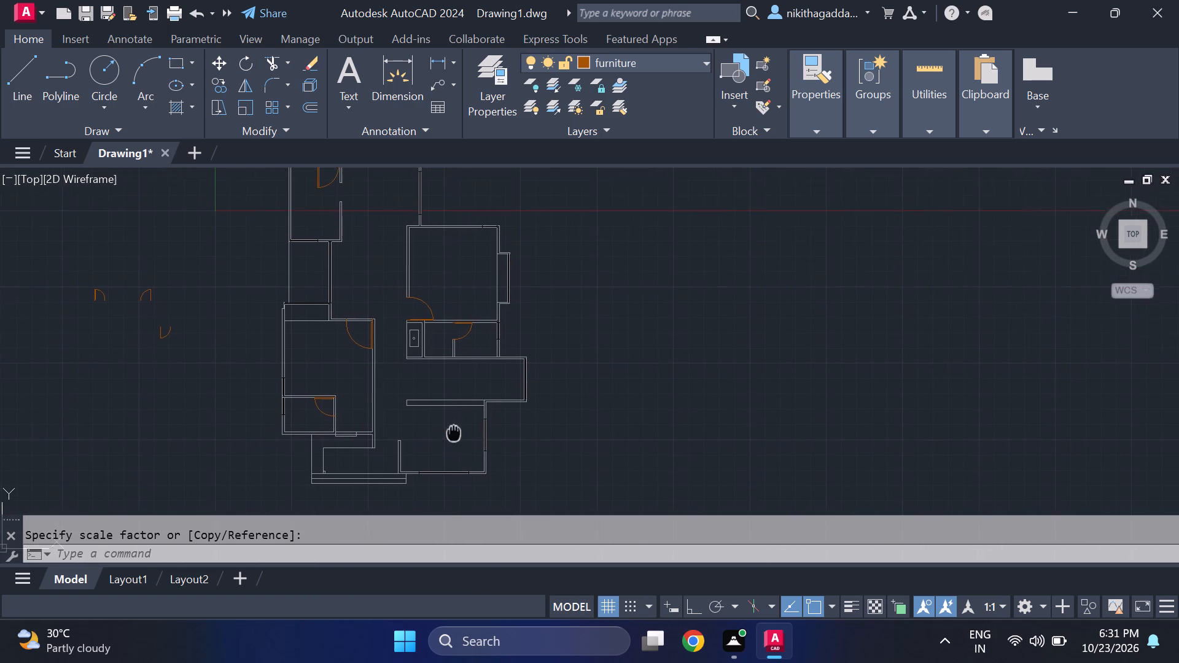
middle_drag(453, 430, 460, 482)
middle_drag(442, 460, 426, 424)
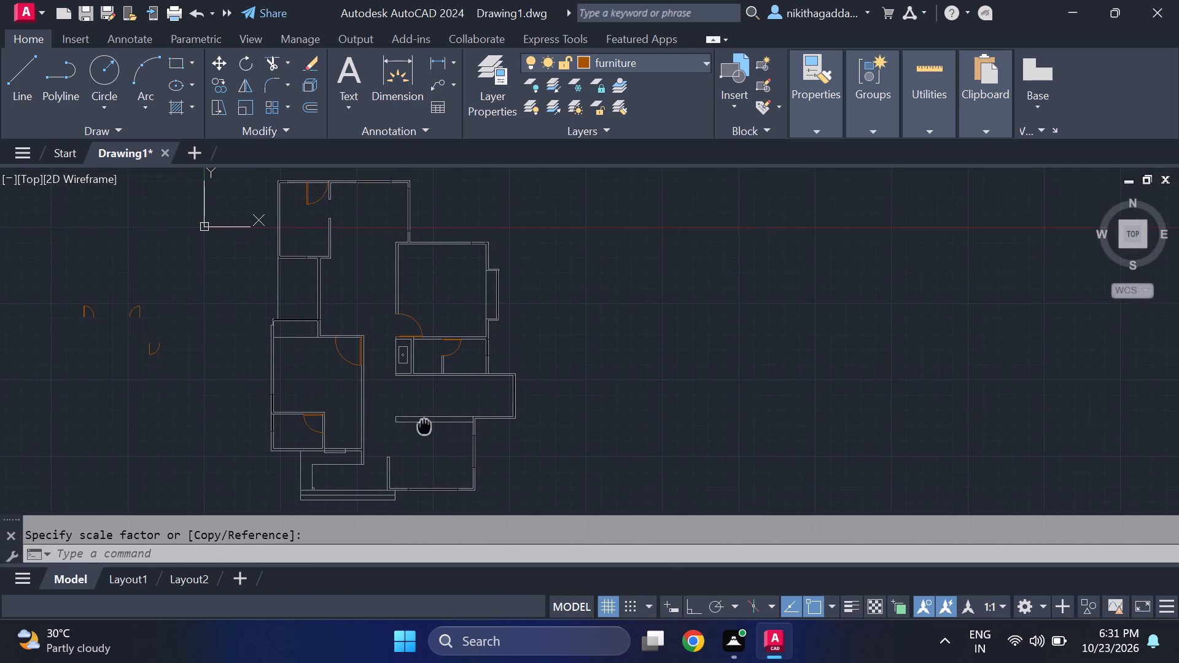
middle_drag(426, 424, 427, 421)
scroll(429, 435, up, 1)
middle_click(427, 435)
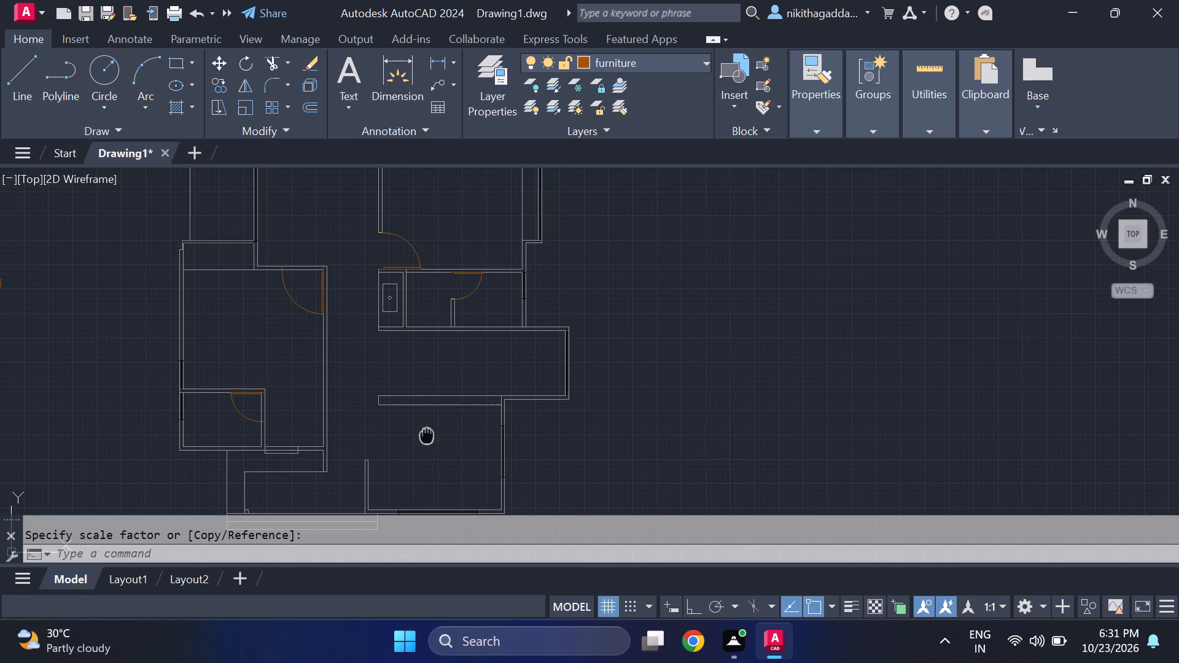
middle_drag(427, 436, 453, 431)
Move the western upper-row door by its lower west end to the corridor's west wall, level with the lower edge of the wall opposite.
middle_drag(457, 387, 453, 382)
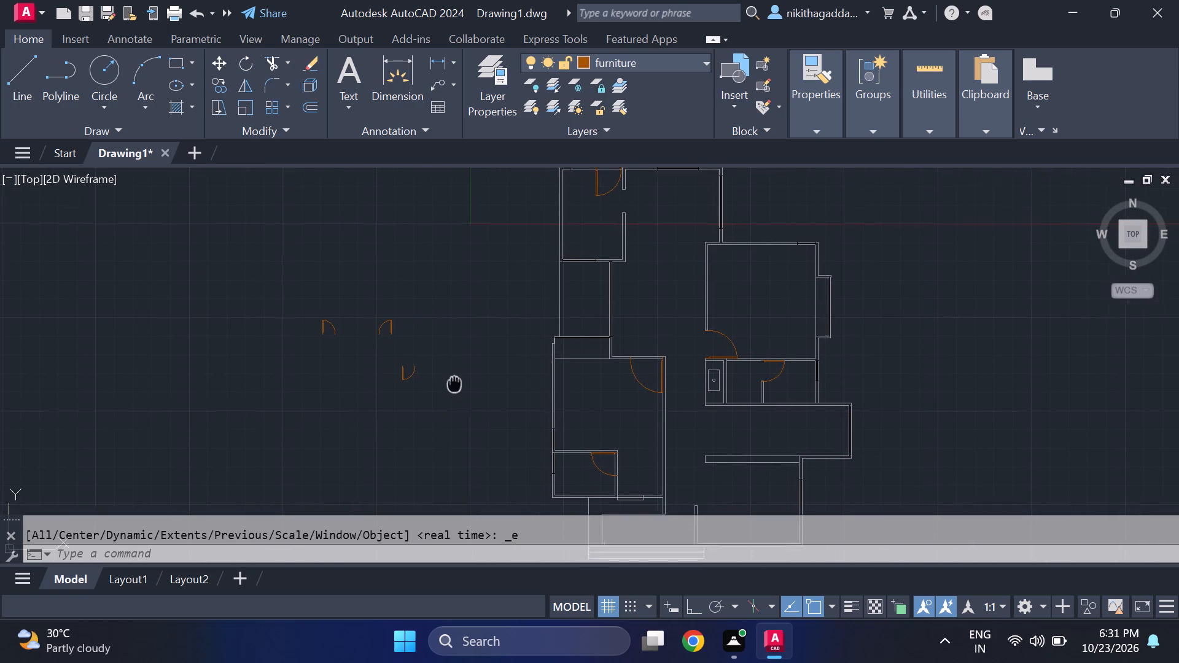
middle_drag(453, 382, 442, 359)
scroll(349, 303, up, 1)
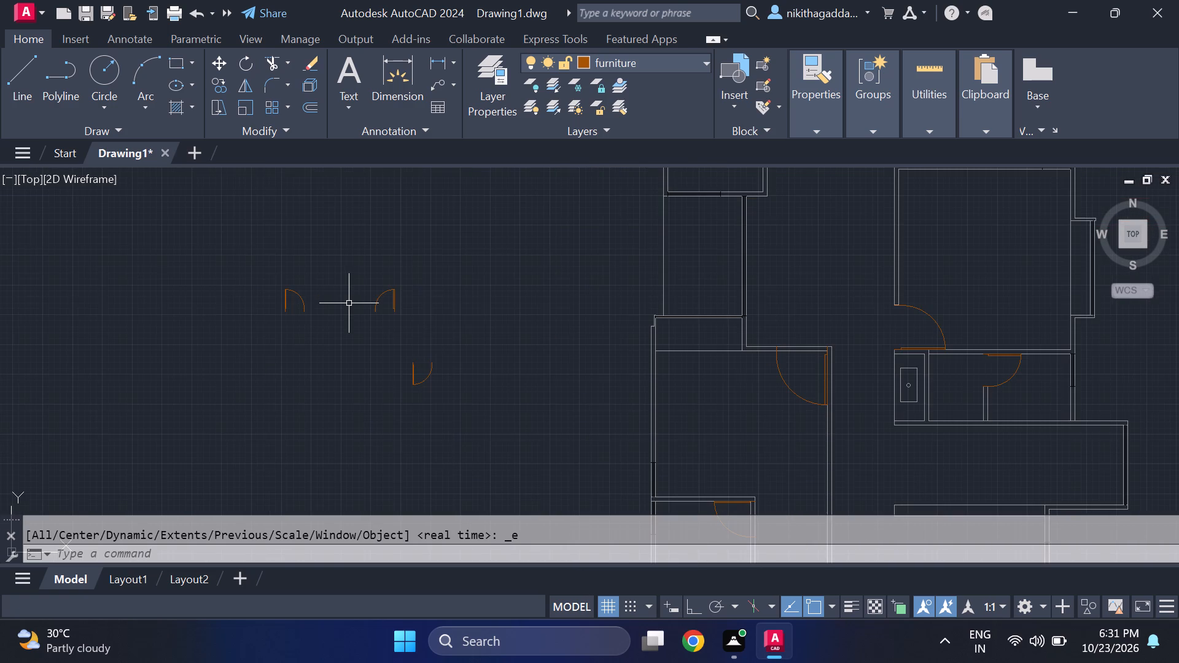
click(344, 297)
click(217, 343)
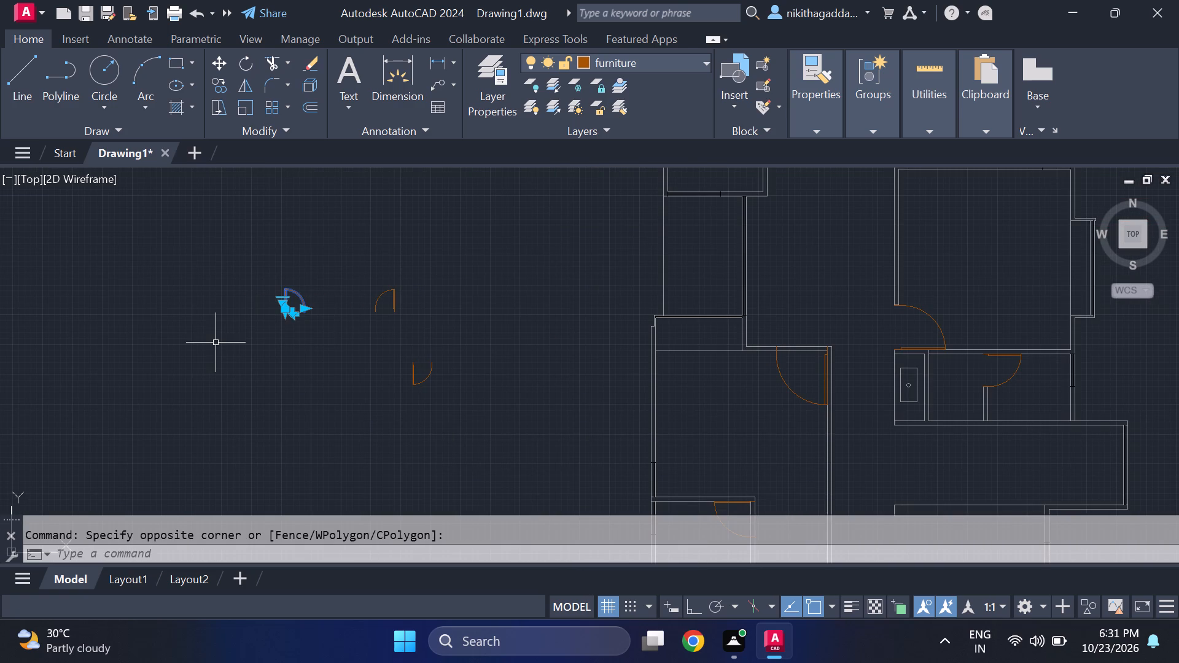
key(m)
key(Return)
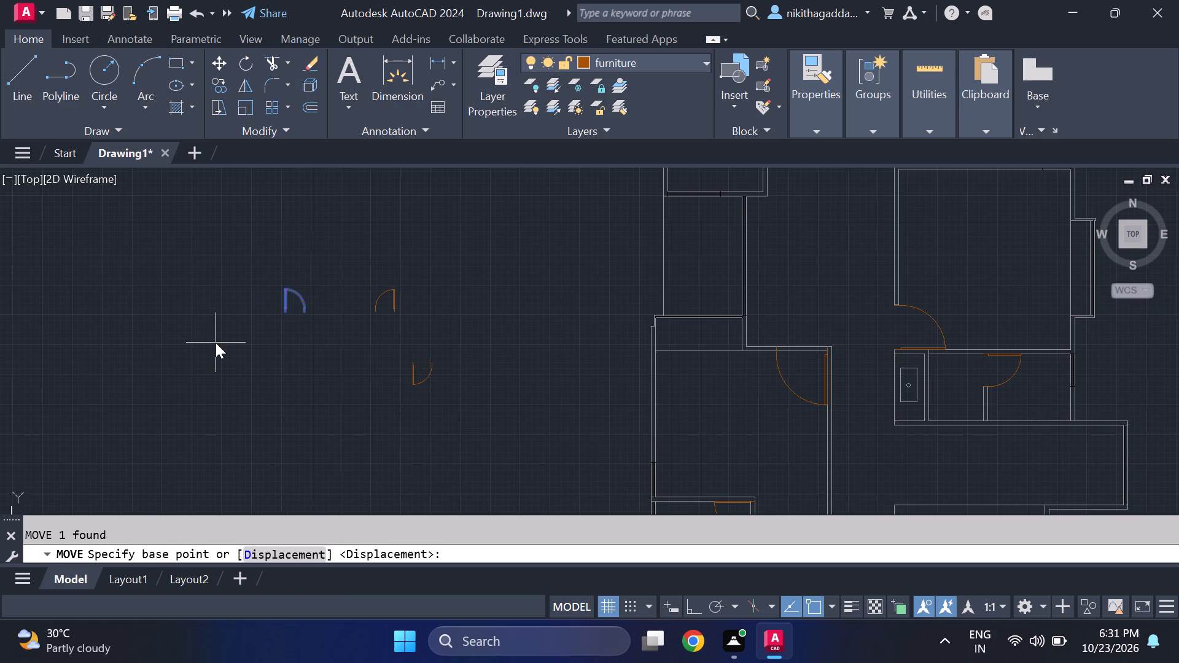
scroll(252, 319, up, 3)
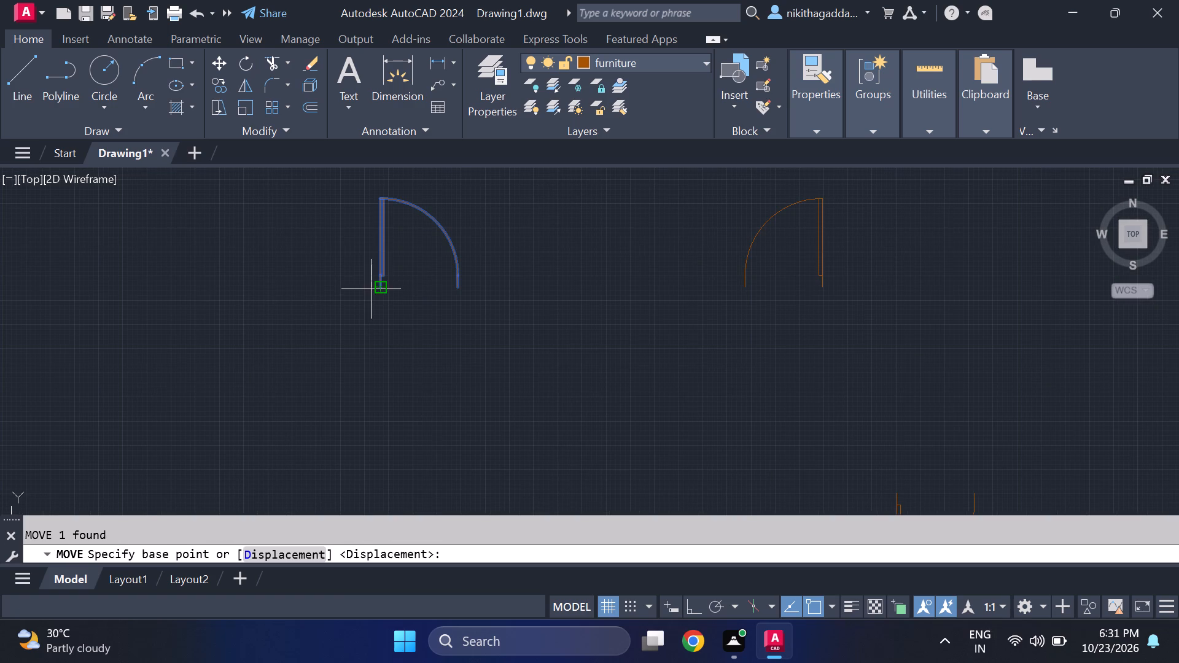
click(373, 288)
scroll(416, 448, down, 3)
middle_drag(403, 447, 25, 269)
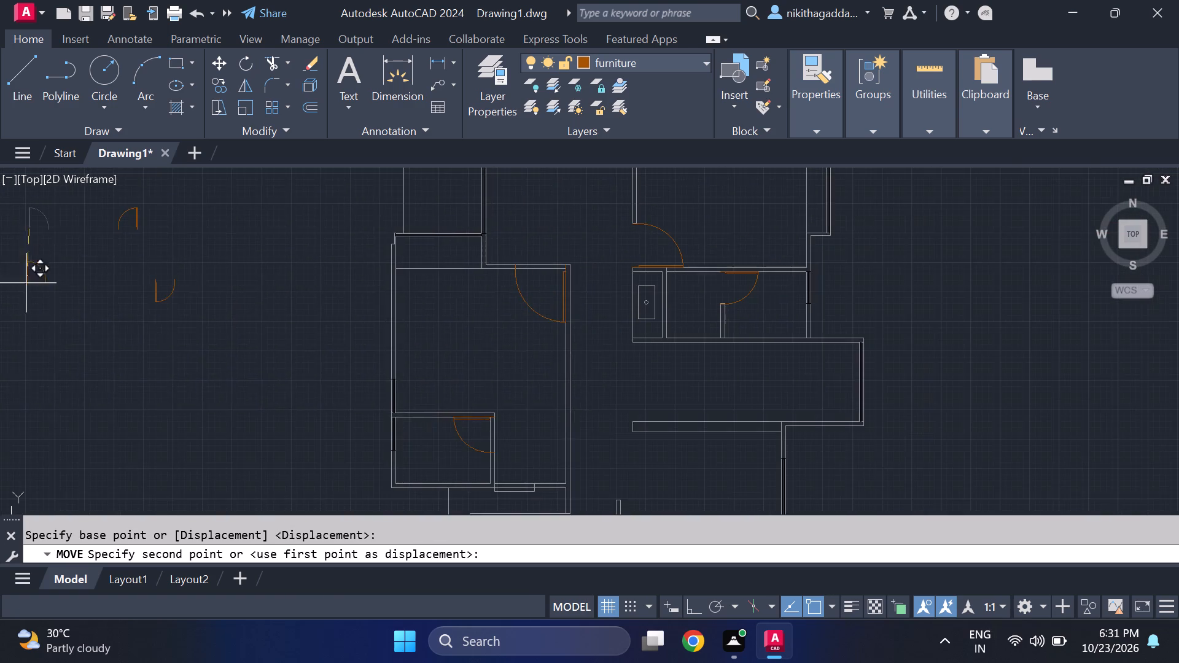
scroll(343, 419, down, 1)
middle_drag(489, 471, 376, 339)
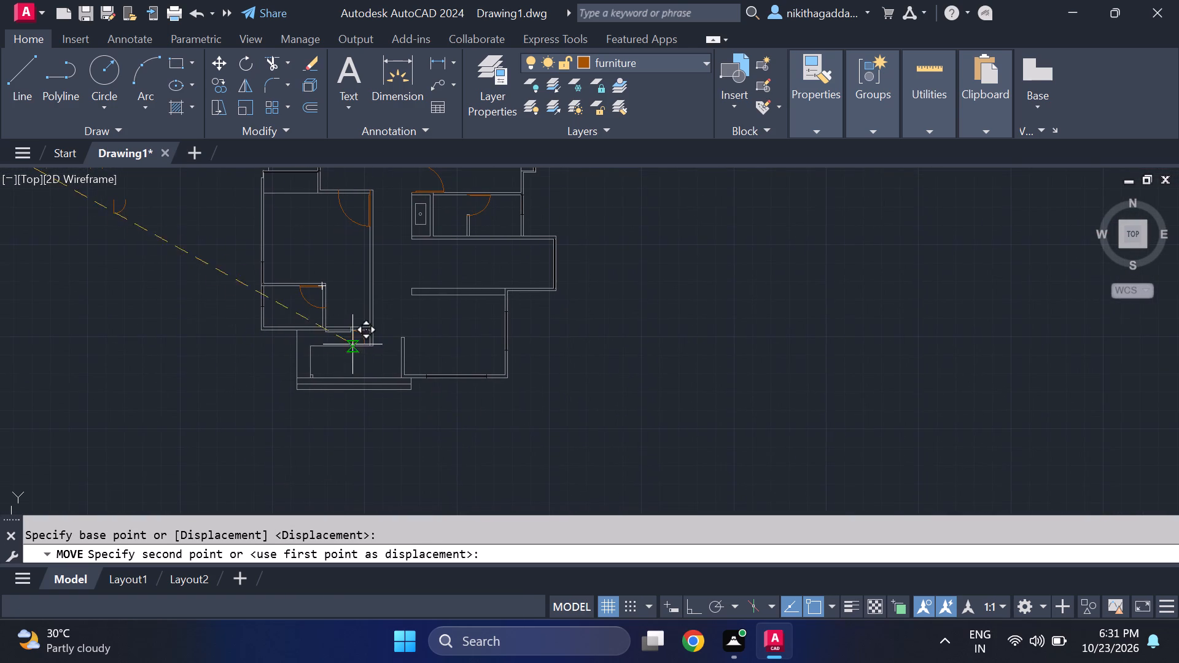
scroll(375, 296, up, 3)
middle_drag(388, 288, 342, 443)
scroll(385, 324, up, 1)
middle_drag(382, 384, 380, 384)
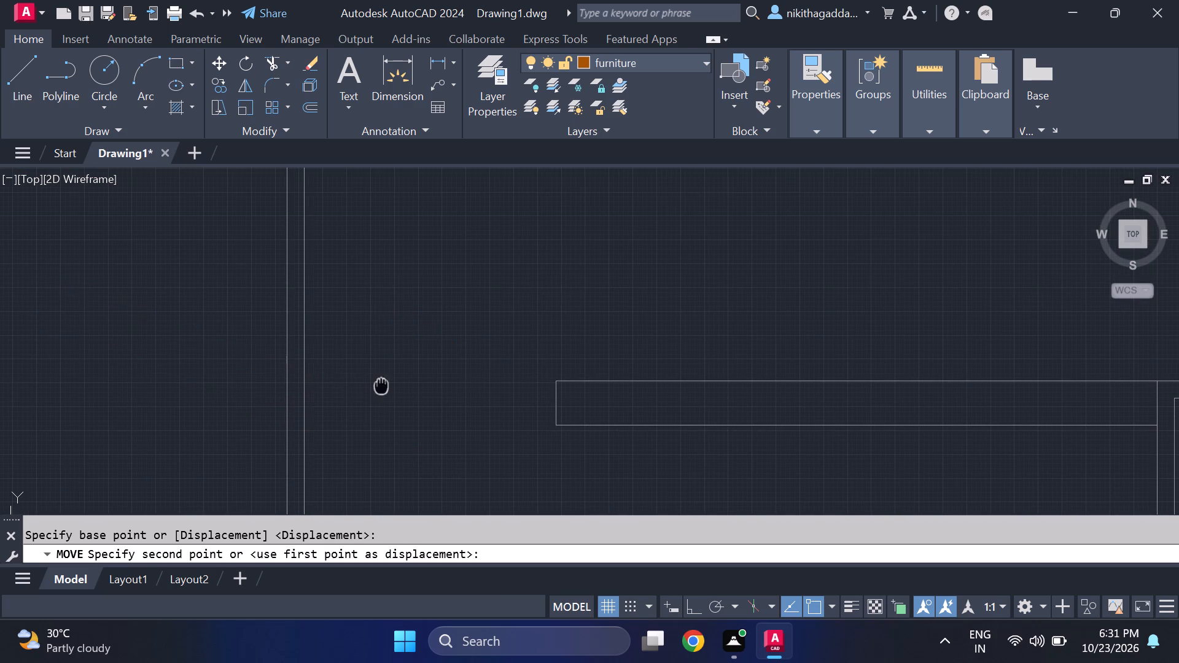
middle_drag(380, 384, 378, 409)
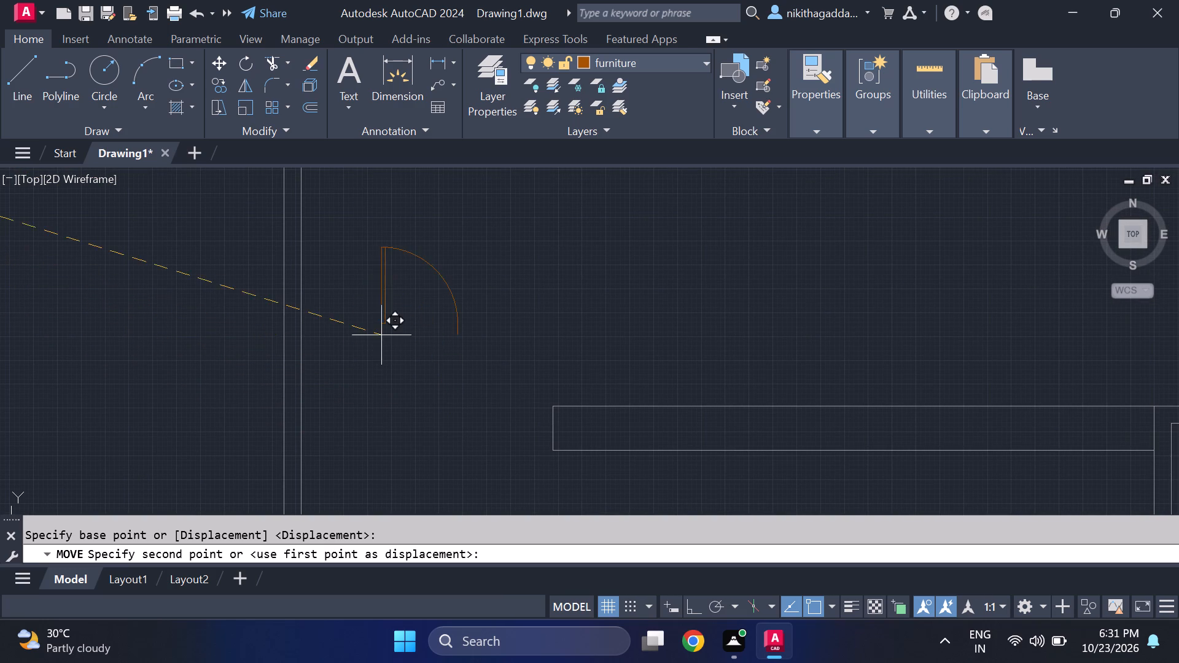
scroll(372, 347, up, 1)
middle_drag(370, 348, 344, 360)
middle_drag(325, 313, 311, 287)
scroll(304, 273, down, 4)
scroll(304, 363, up, 2)
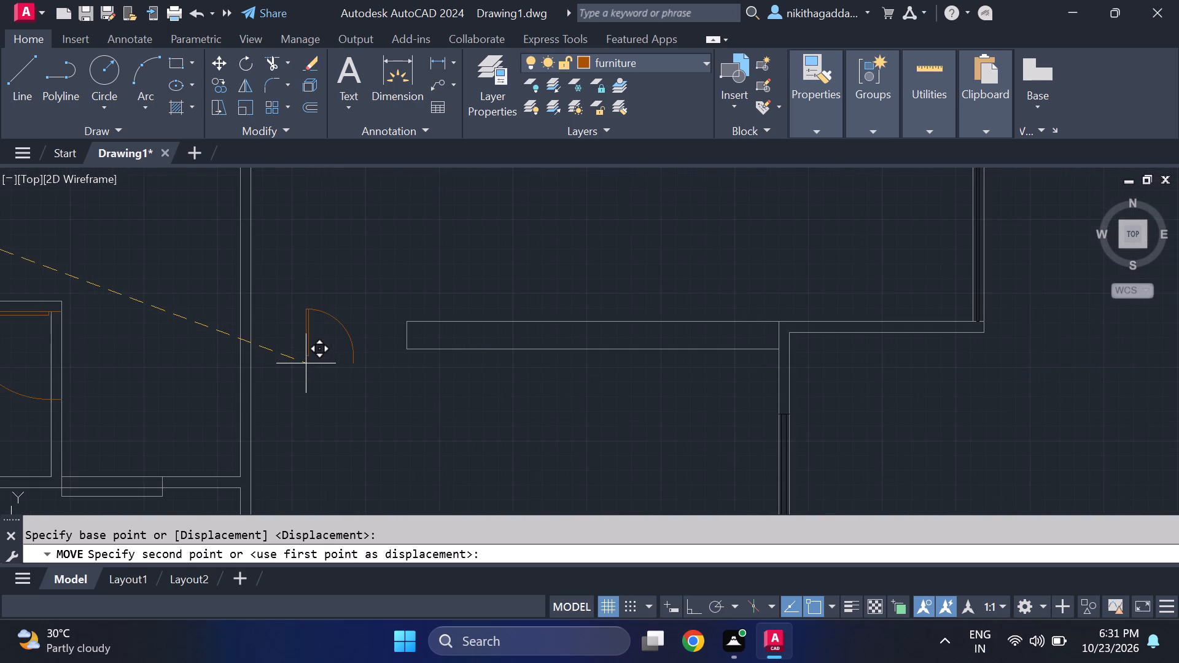
middle_drag(315, 363, 335, 419)
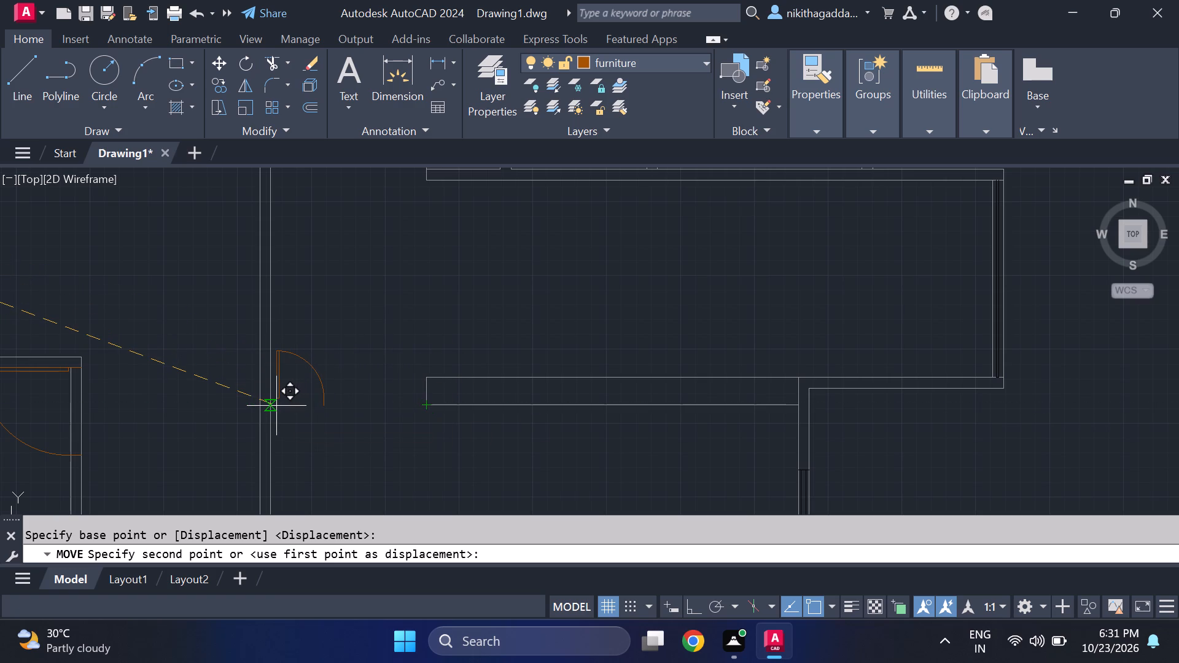
click(273, 405)
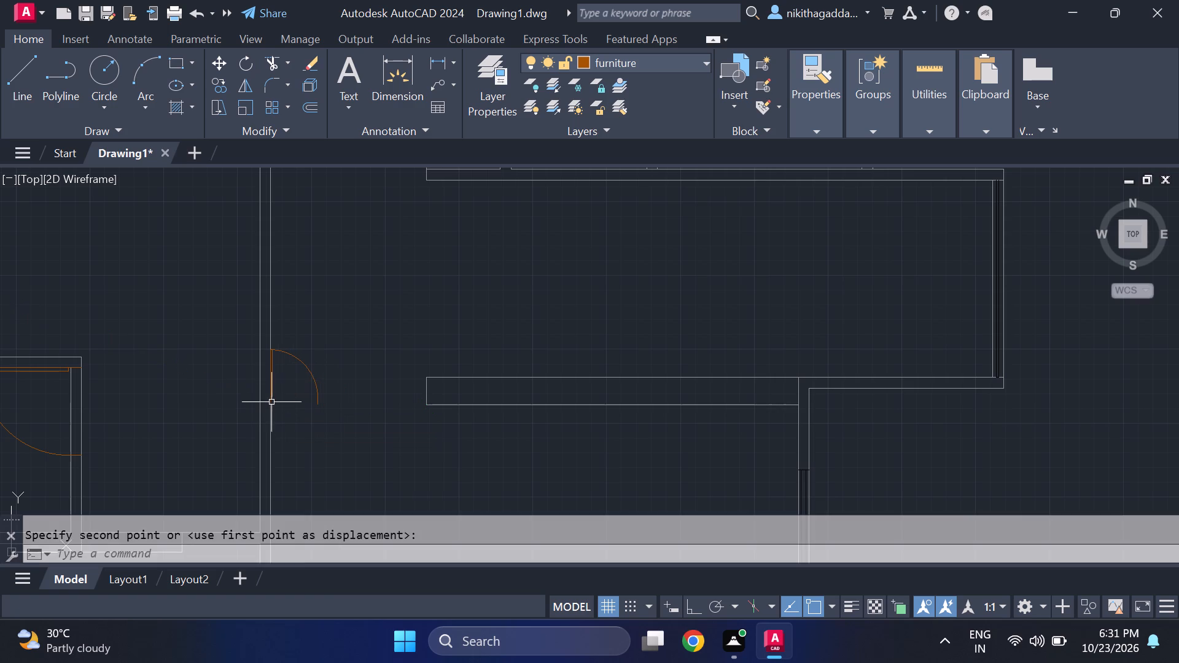
Mirror the corridor door about a vertical line through its arc's lower end with Ortho on, keeping the original, to form a double door.
click(372, 334)
click(301, 392)
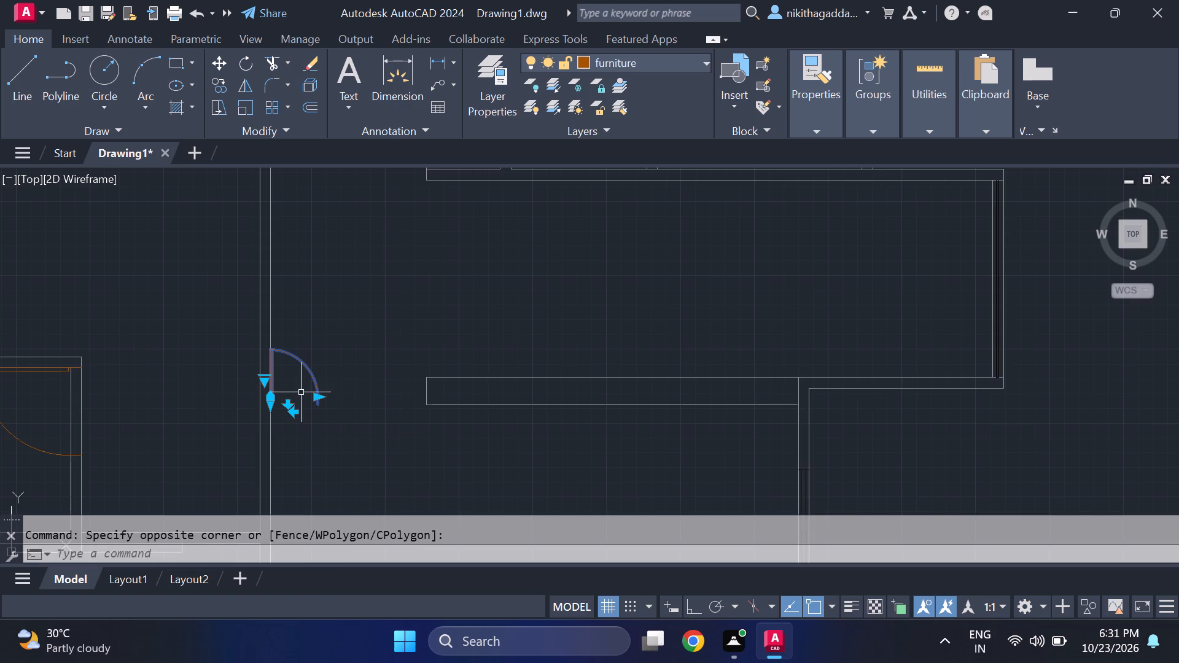
text(mi)
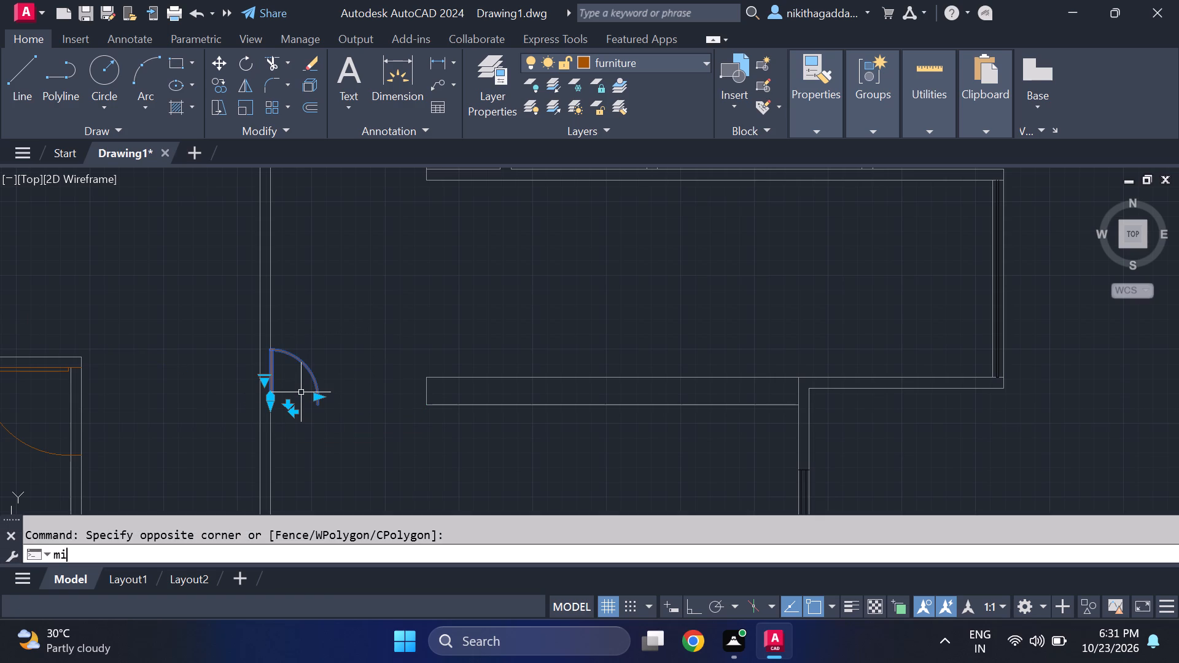
key(Return)
click(314, 407)
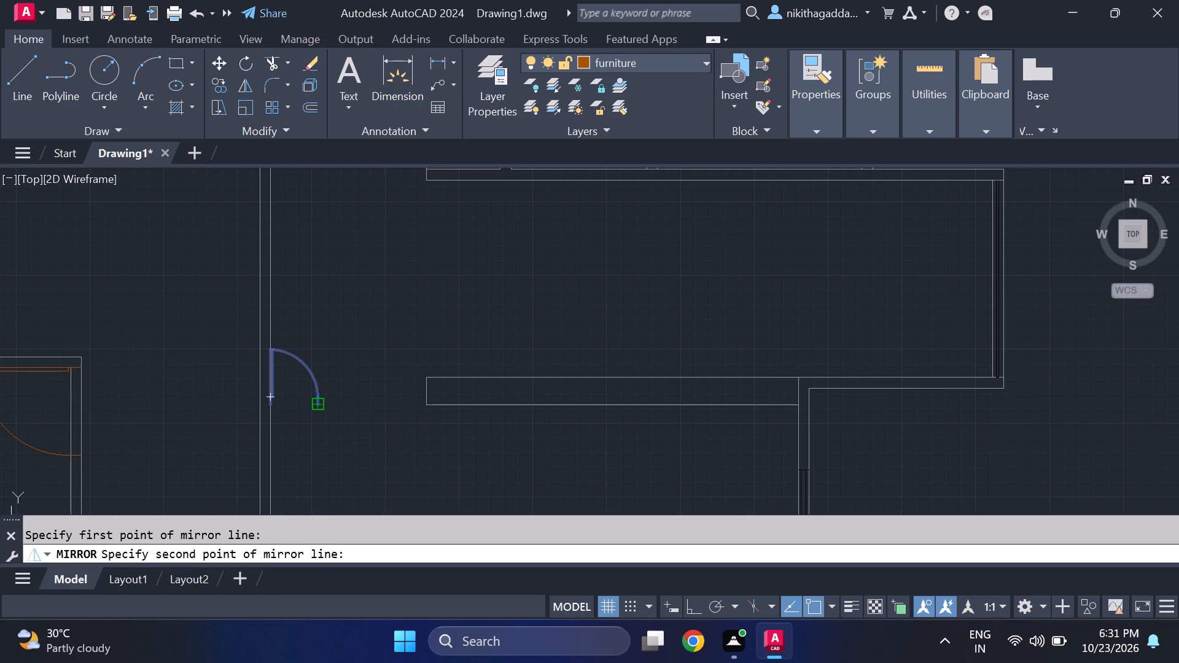
key(F8)
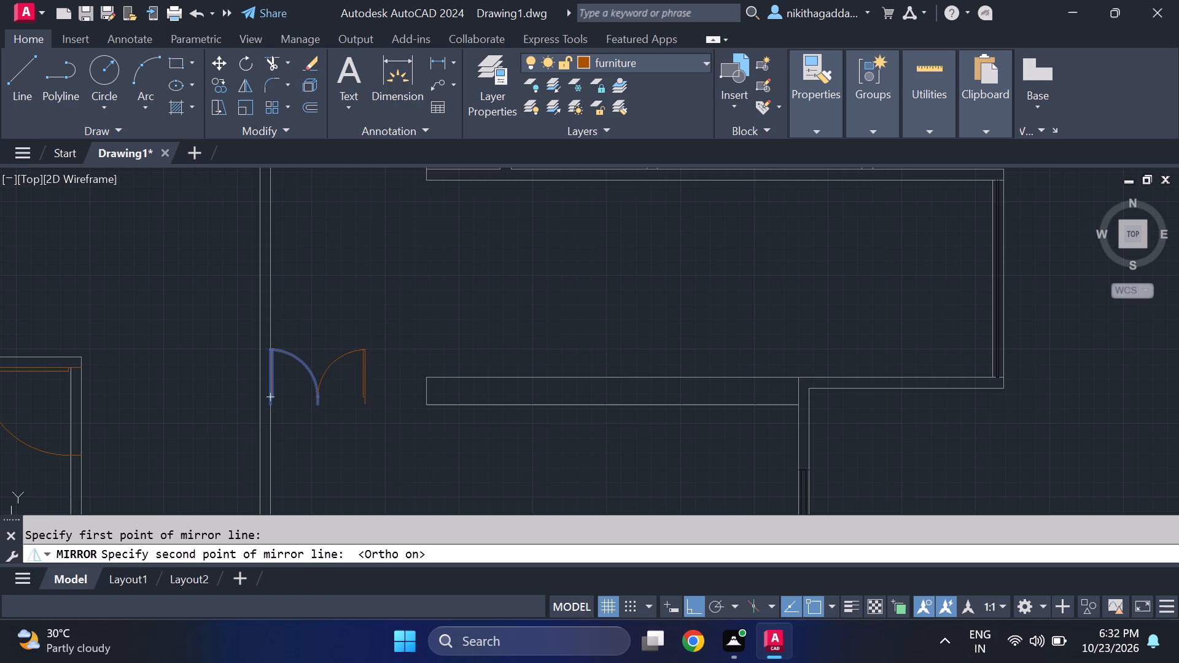
click(343, 314)
text(no)
key(Return)
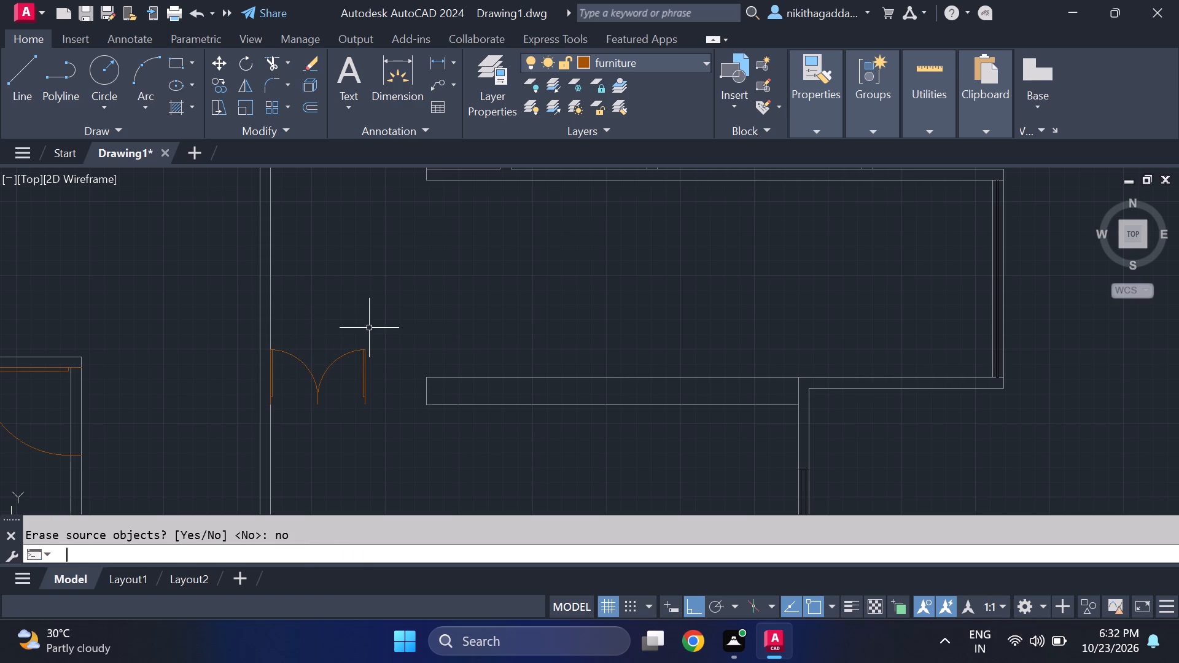
Scale up both door leaves from the lower west end until the pair spans the corridor to the end of the east wall.
click(389, 316)
click(304, 408)
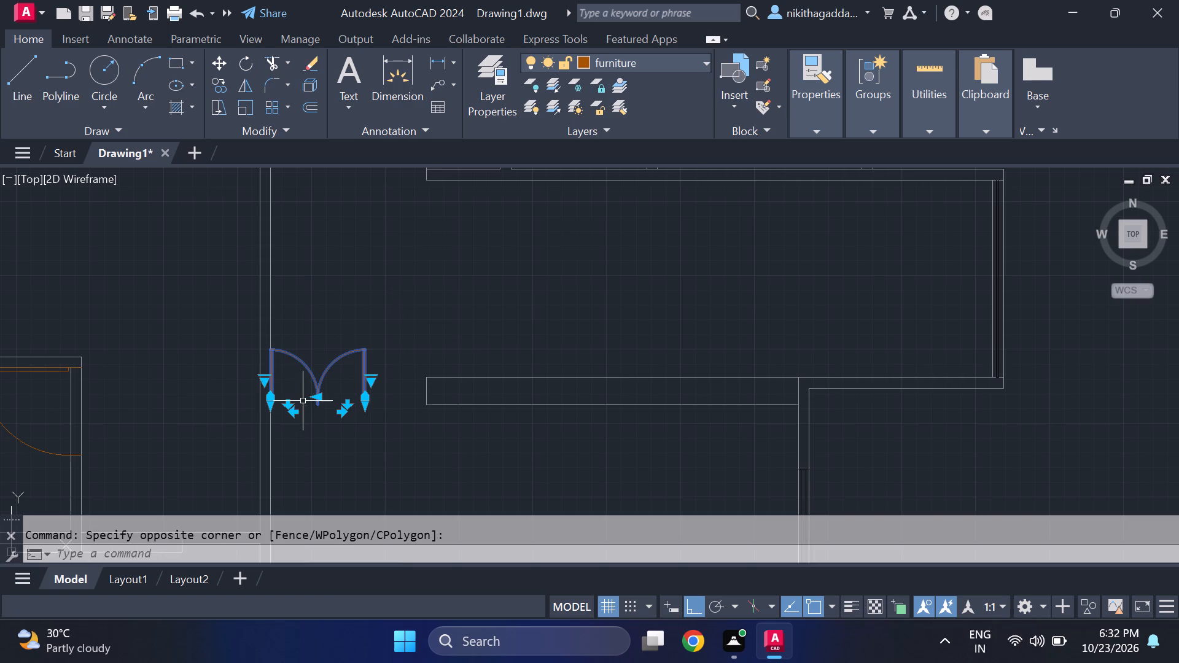
text(scal)
key(e)
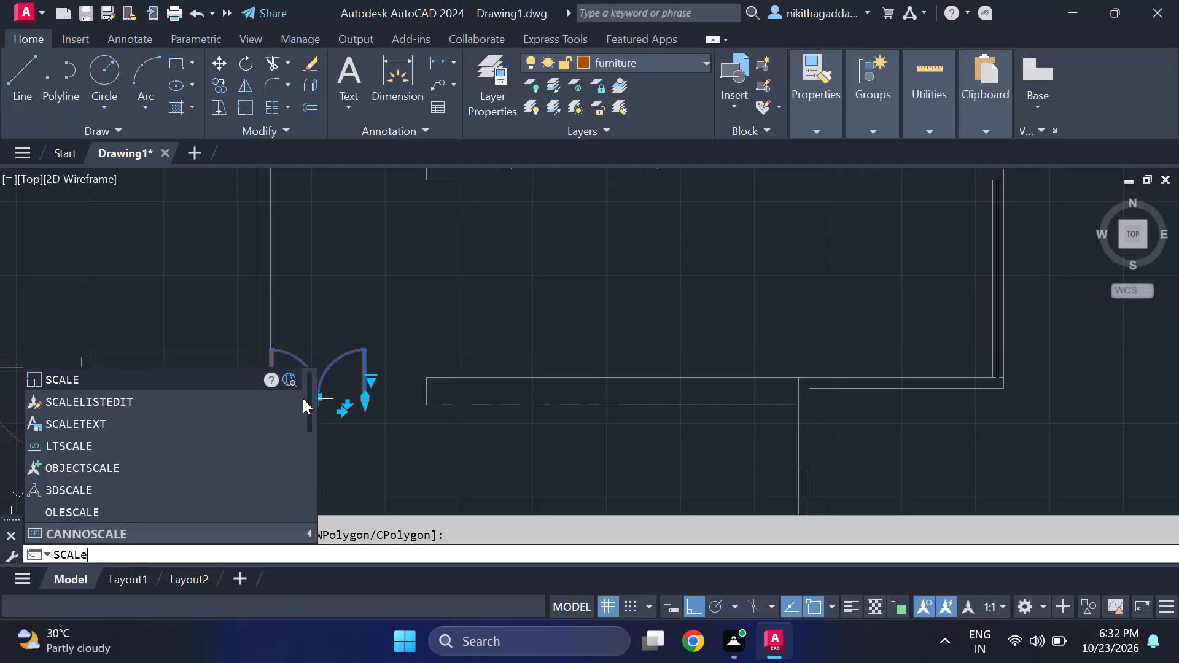
key(Return)
scroll(283, 401, up, 2)
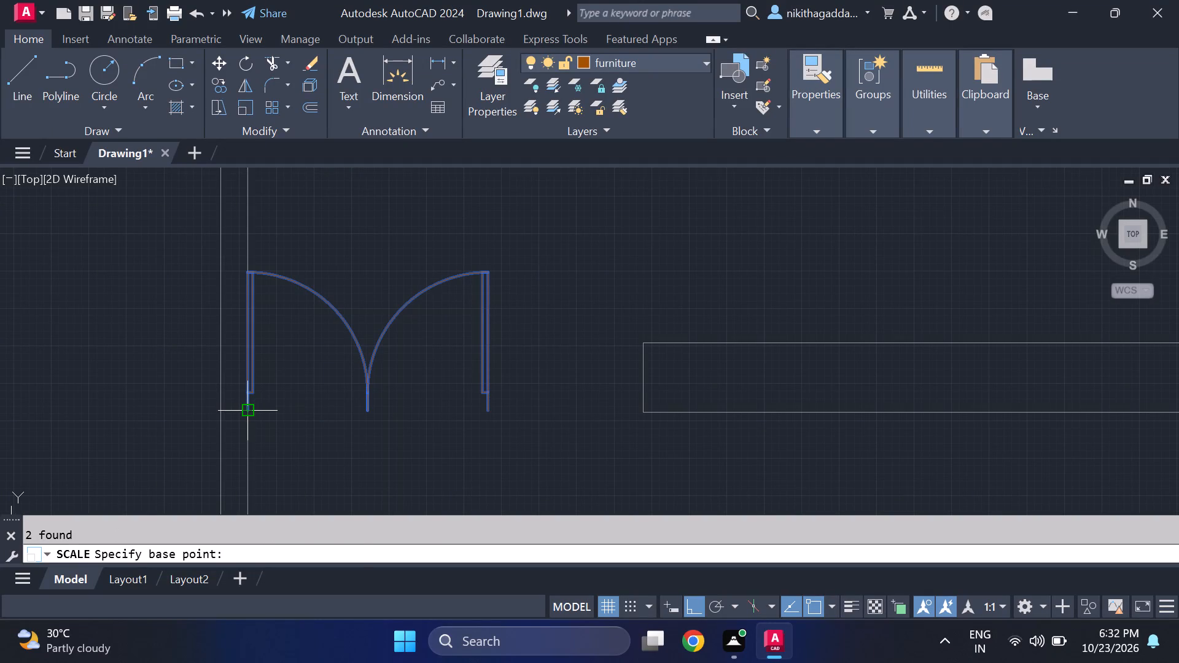
click(243, 409)
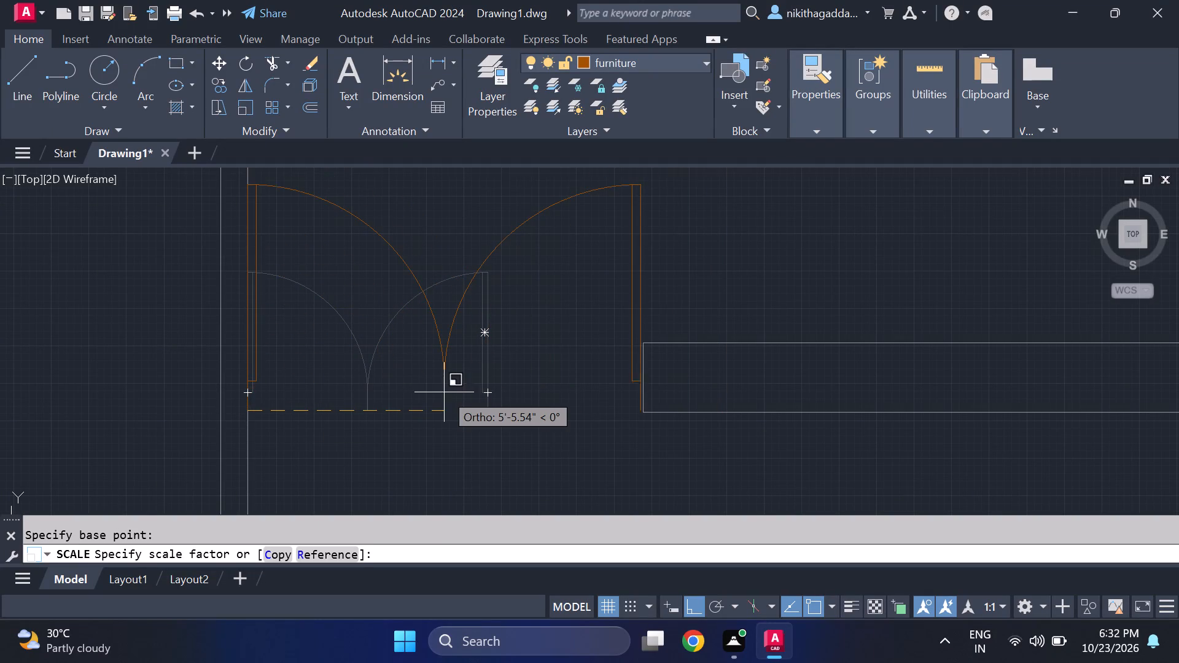
click(445, 394)
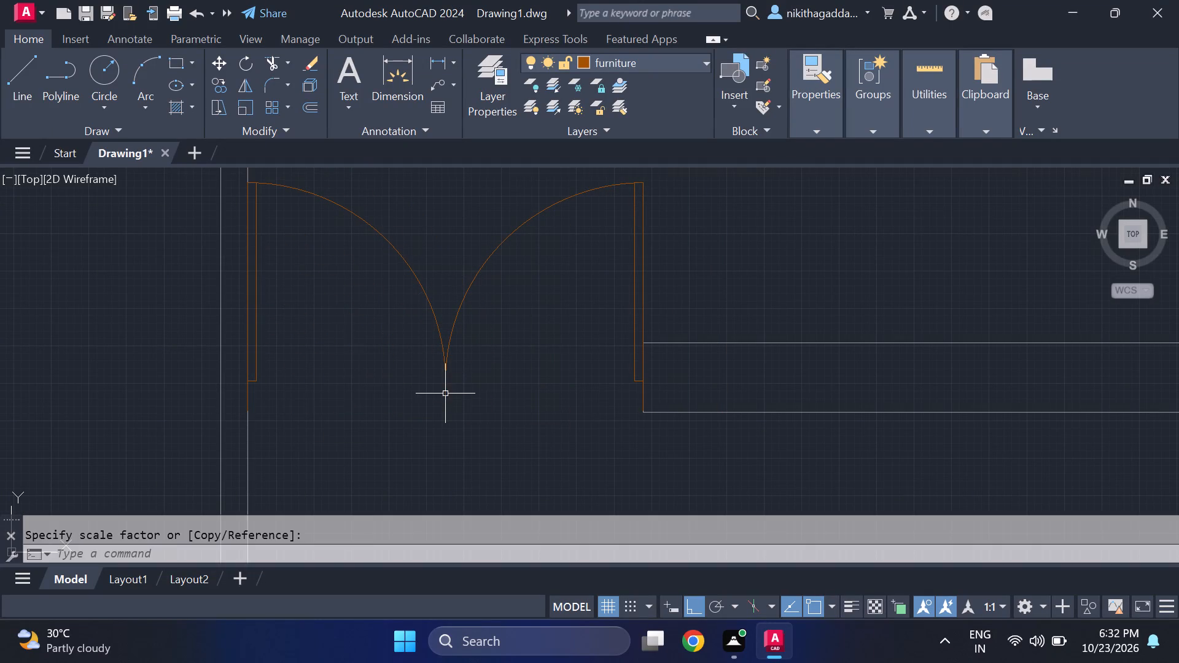
Examine the floor plan to check how the corridor double door sits relative to the surrounding rooms and the southern entrance.
scroll(451, 363, down, 5)
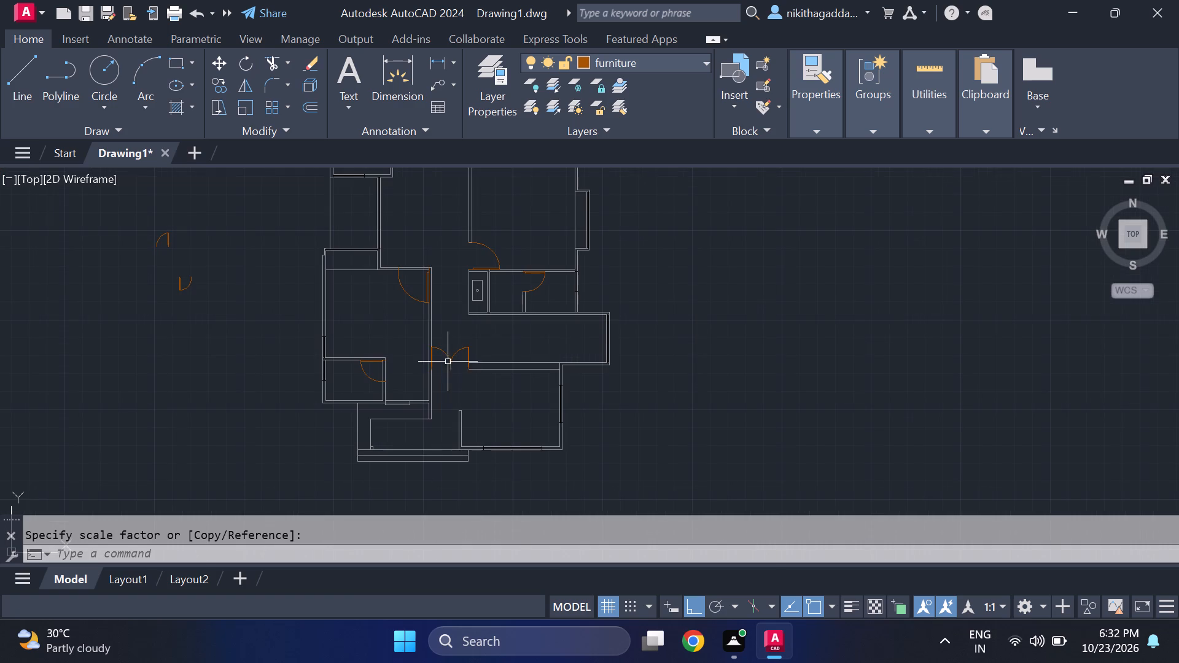
middle_drag(532, 320, 540, 351)
scroll(538, 351, up, 1)
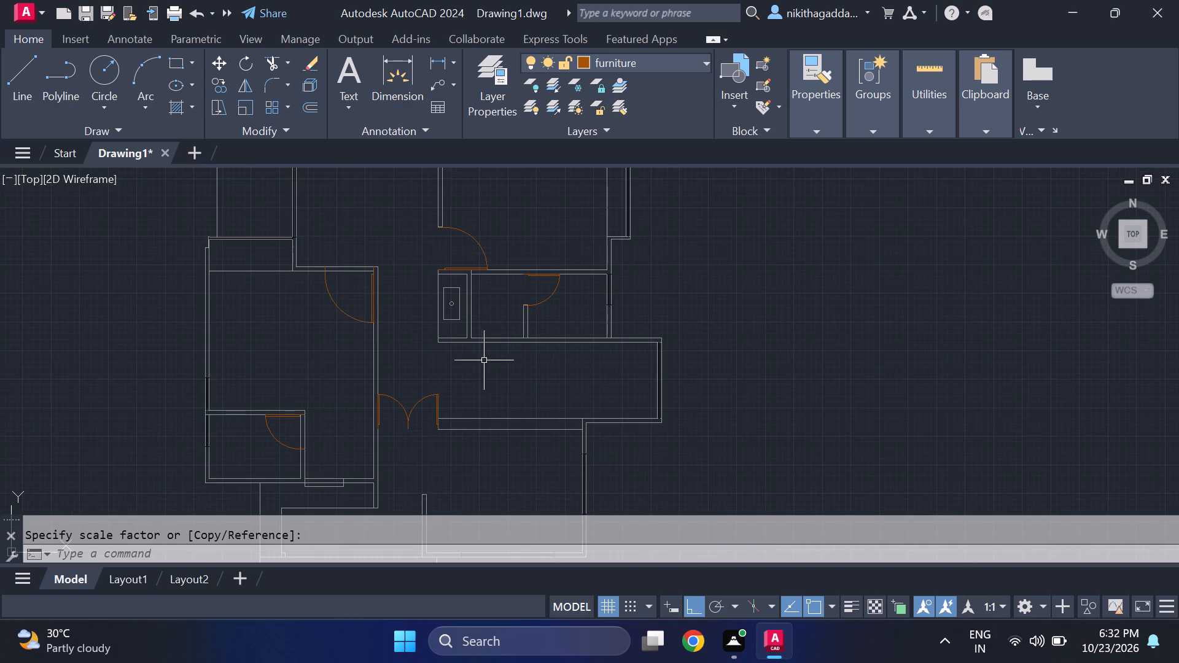
middle_drag(447, 406, 435, 435)
scroll(453, 390, down, 2)
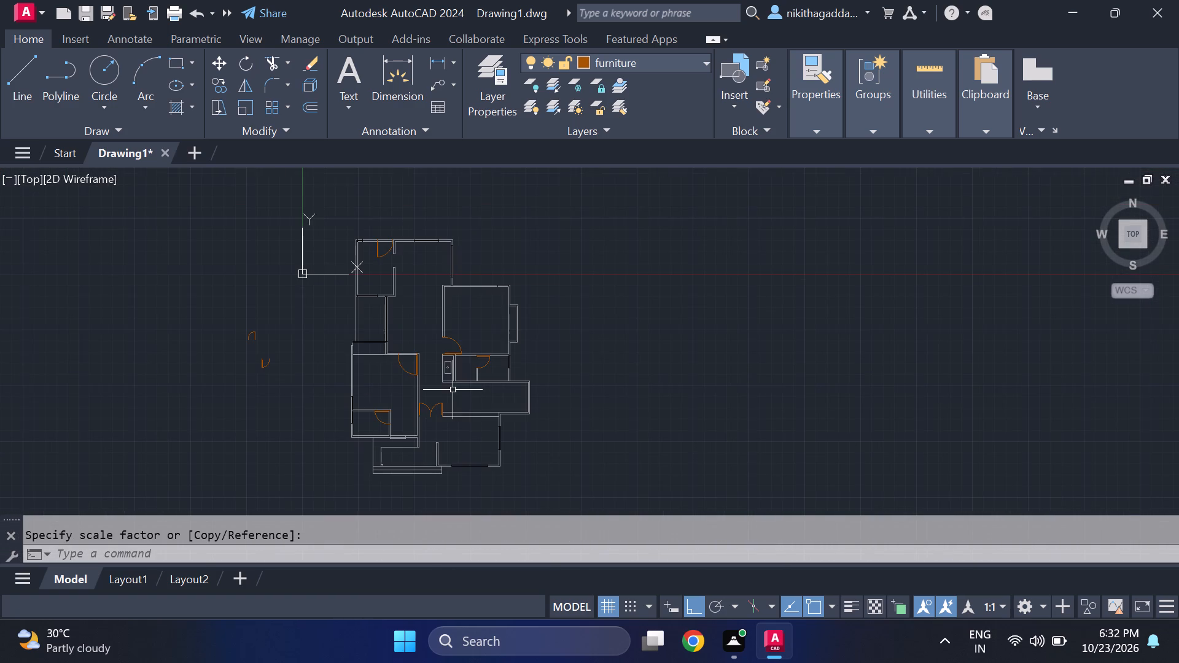
middle_drag(484, 355, 495, 426)
middle_drag(460, 457, 443, 440)
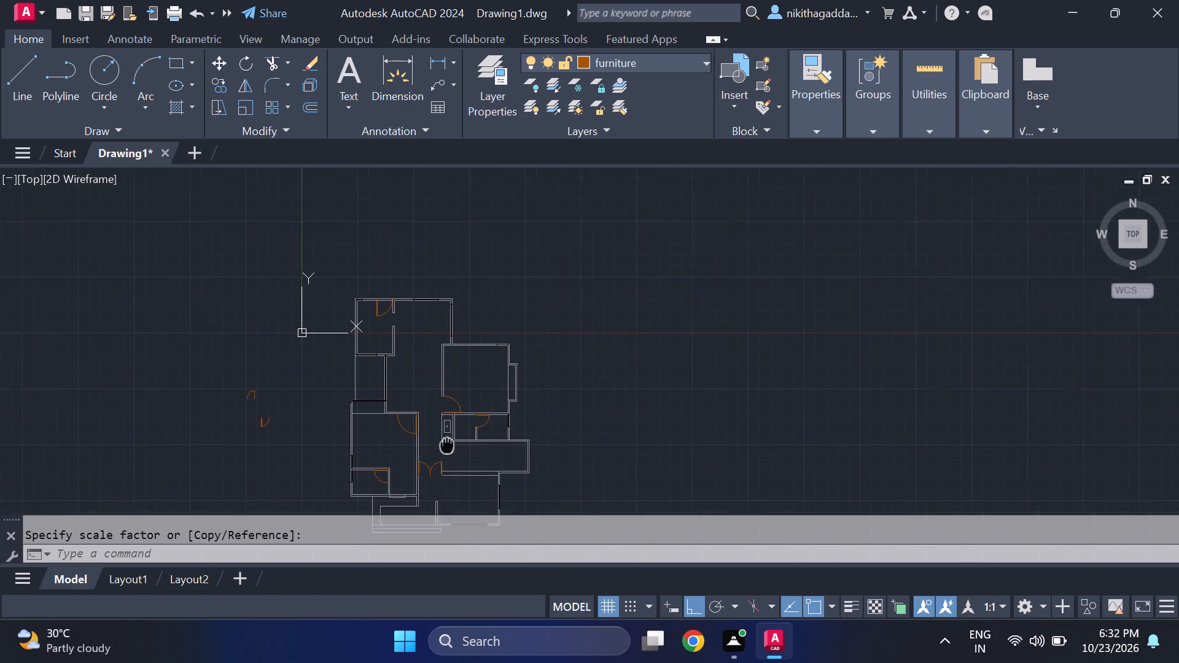
middle_drag(443, 440, 421, 391)
scroll(426, 411, up, 1)
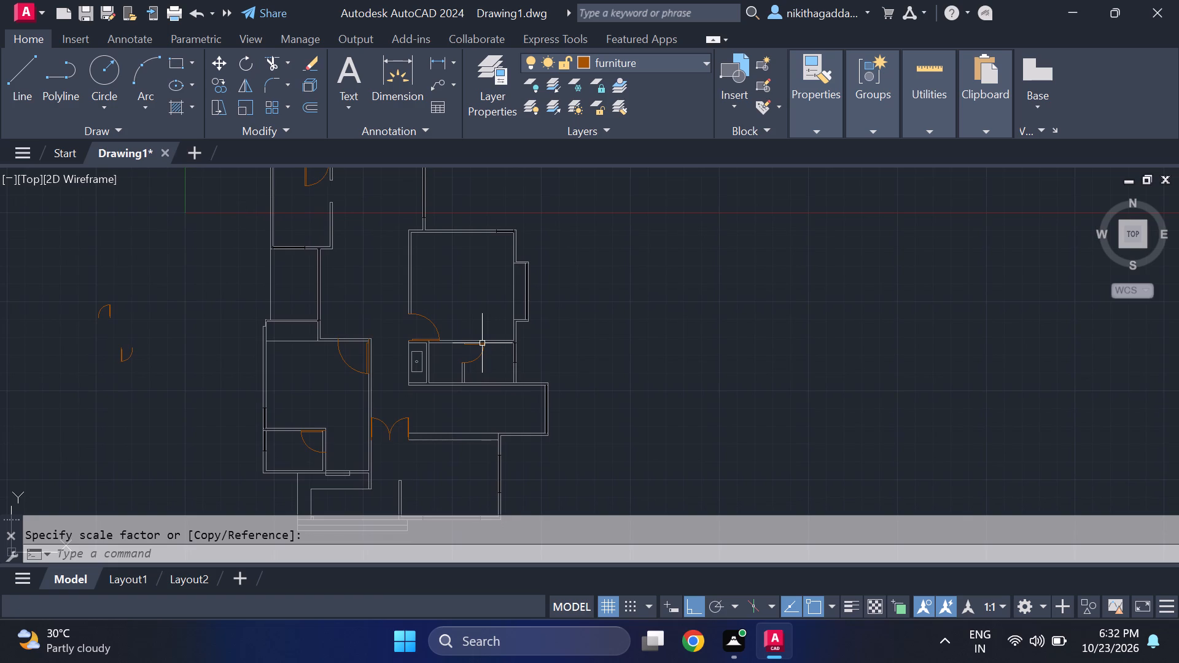
scroll(478, 353, down, 1)
middle_drag(430, 413, 416, 384)
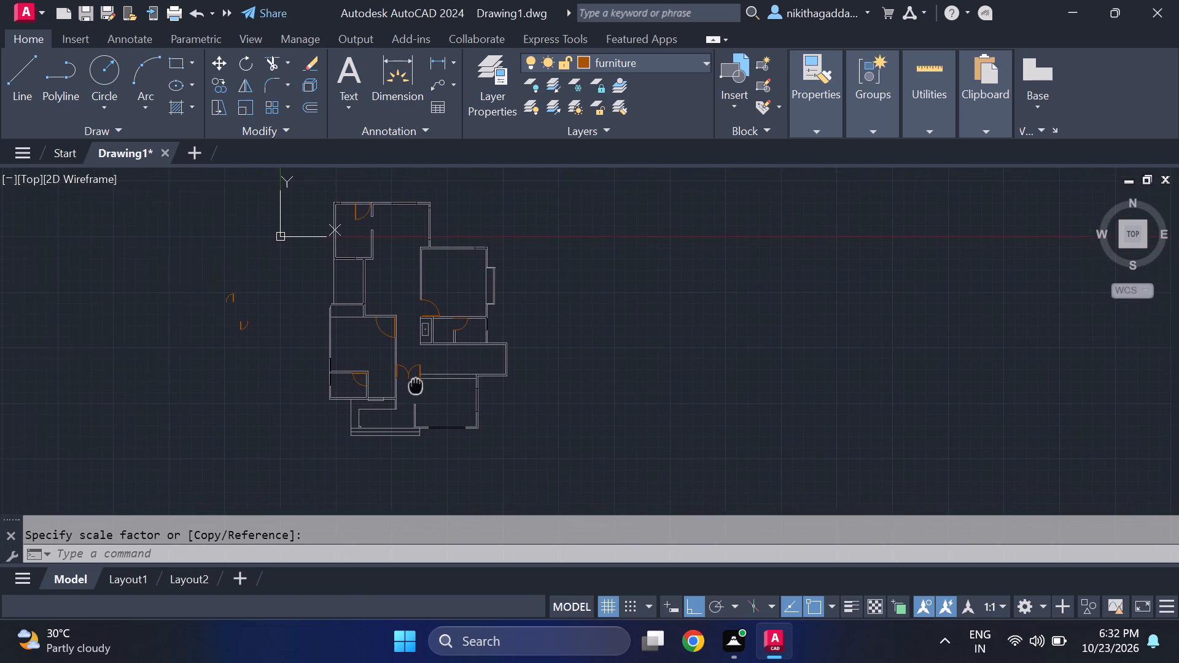
middle_drag(416, 384, 416, 378)
Move the corridor double door by its lower east end to the southern entrance, Ortho off, aligning its west leaf with the west wall's lower corner.
scroll(412, 379, up, 2)
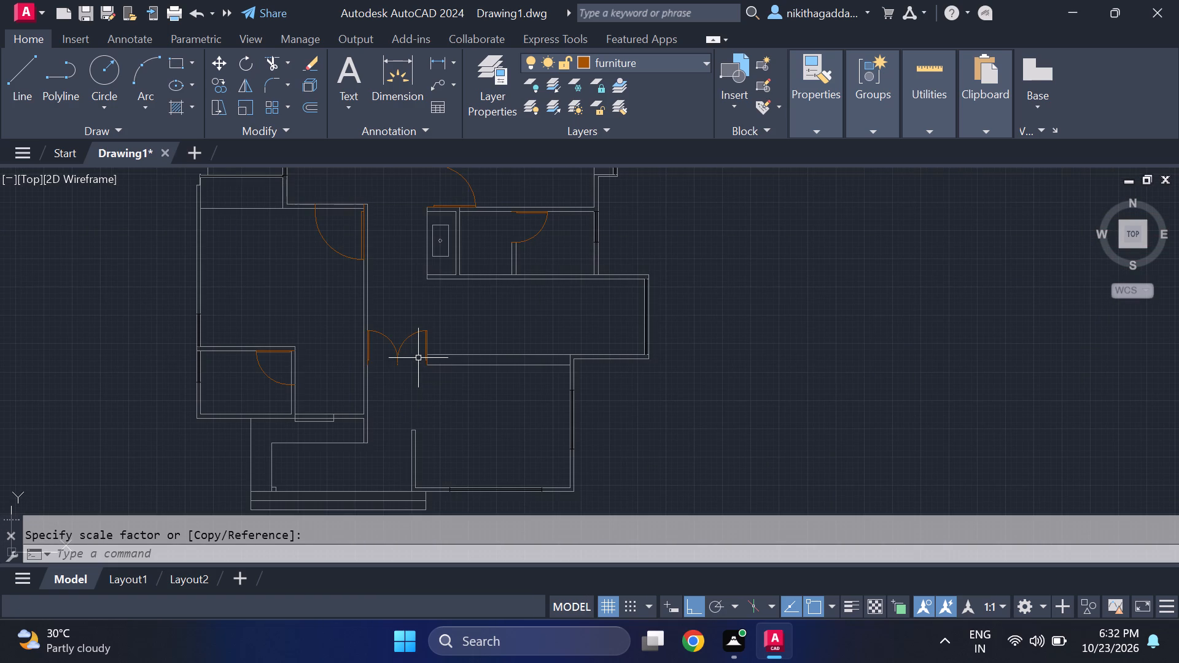
scroll(416, 349, up, 1)
click(428, 298)
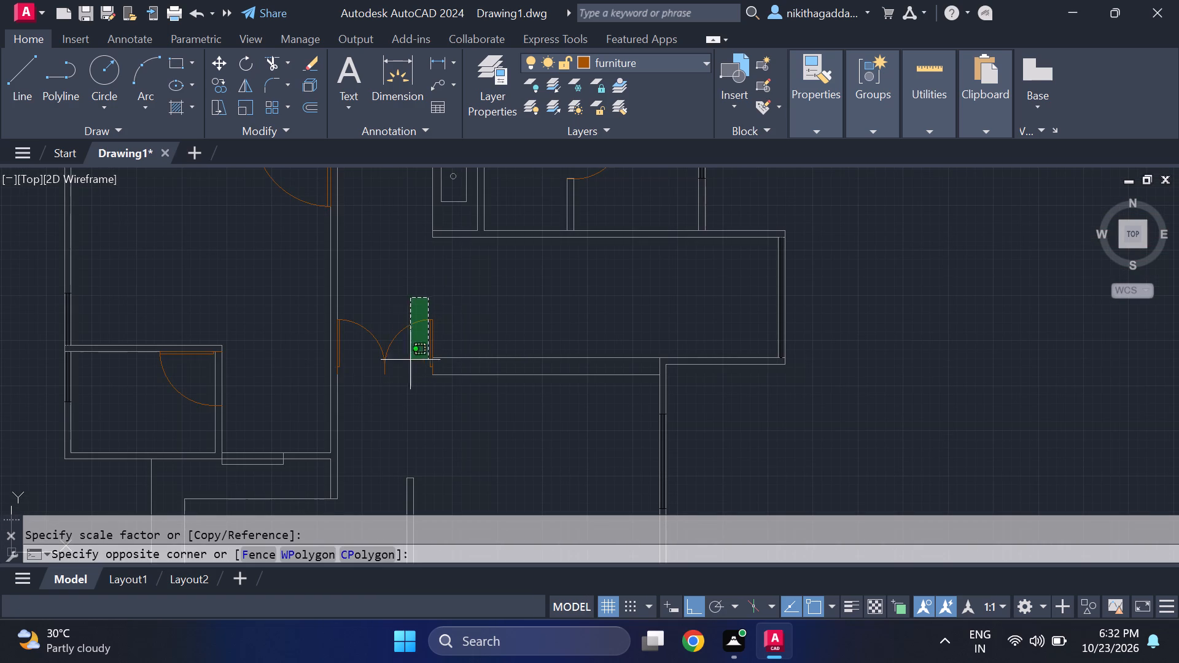
click(368, 366)
key(m)
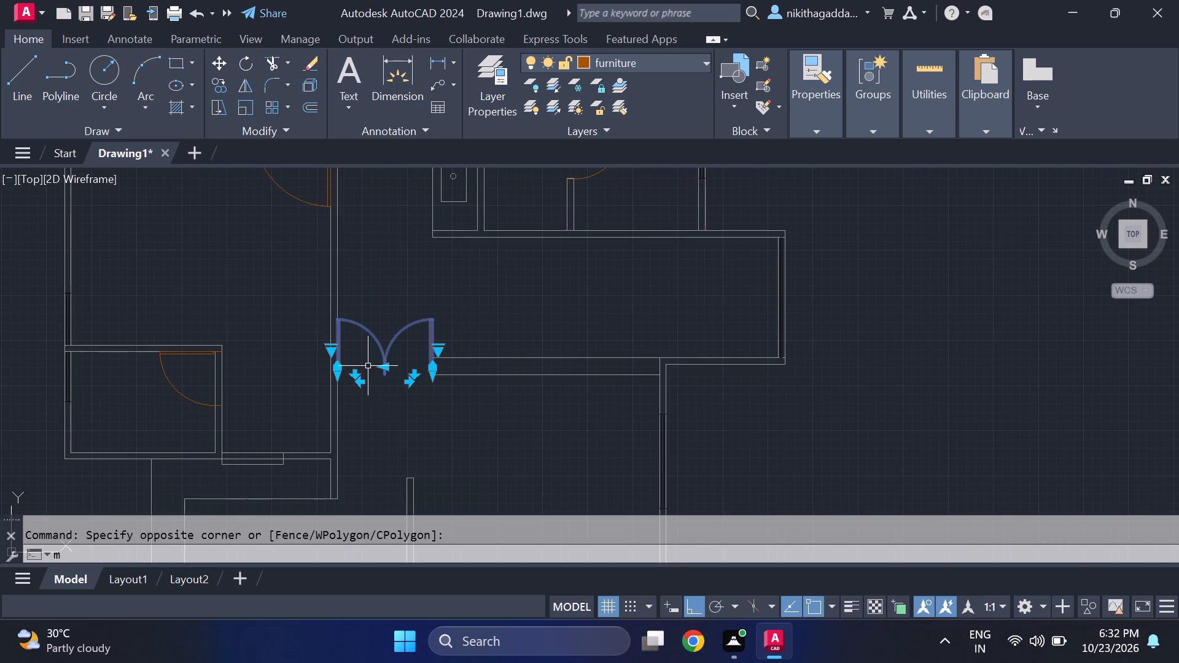
key(Return)
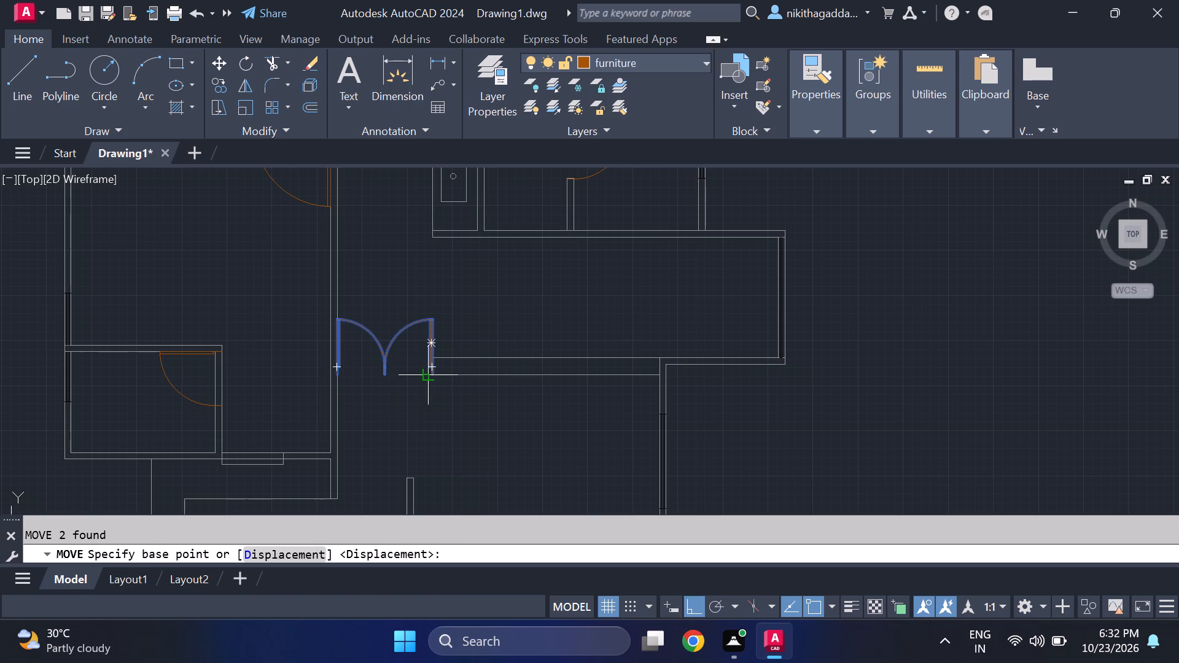
scroll(441, 378, up, 3)
click(402, 362)
scroll(407, 392, down, 3)
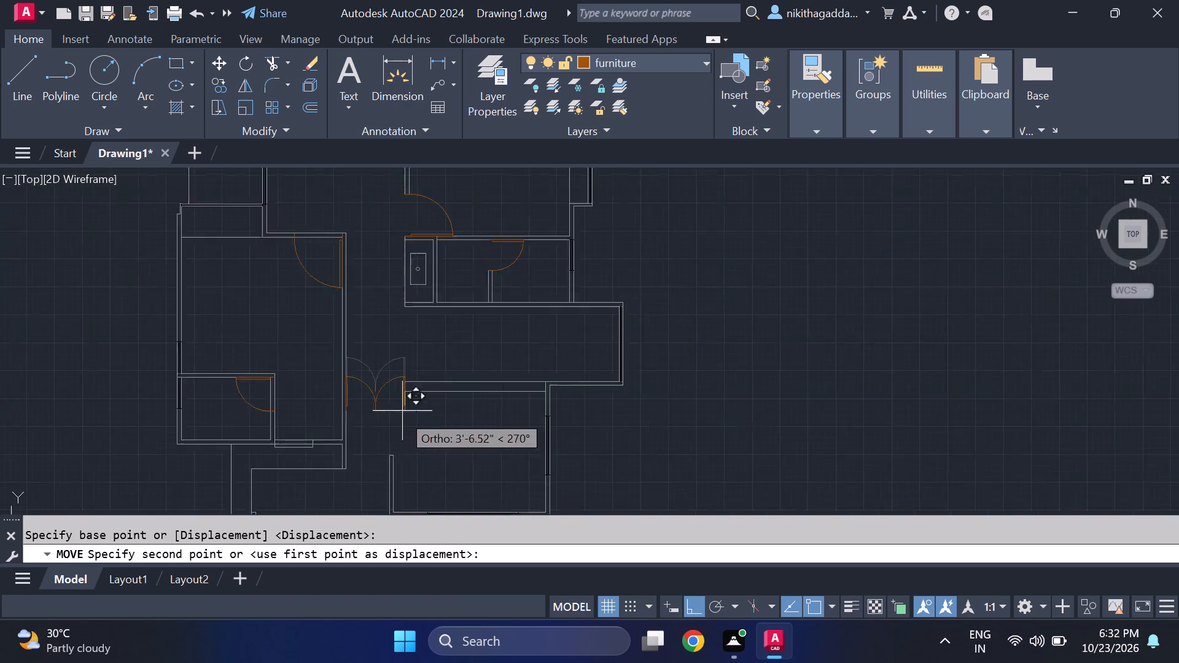
scroll(400, 418, down, 2)
scroll(389, 440, up, 5)
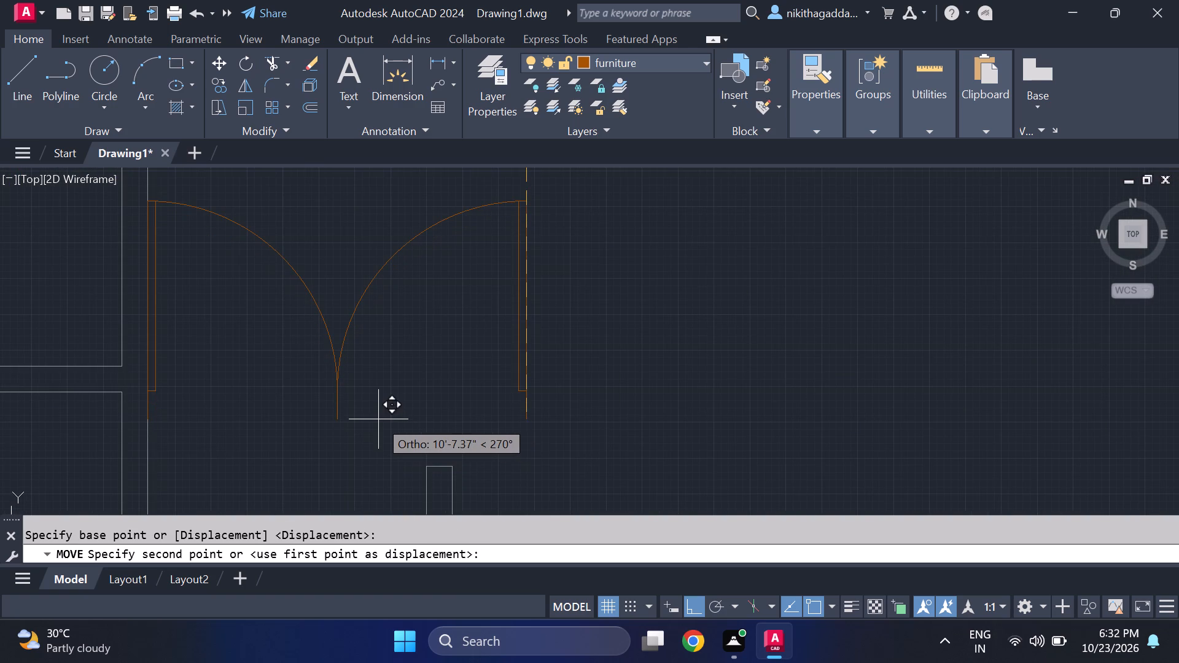
key(F8)
scroll(387, 422, down, 2)
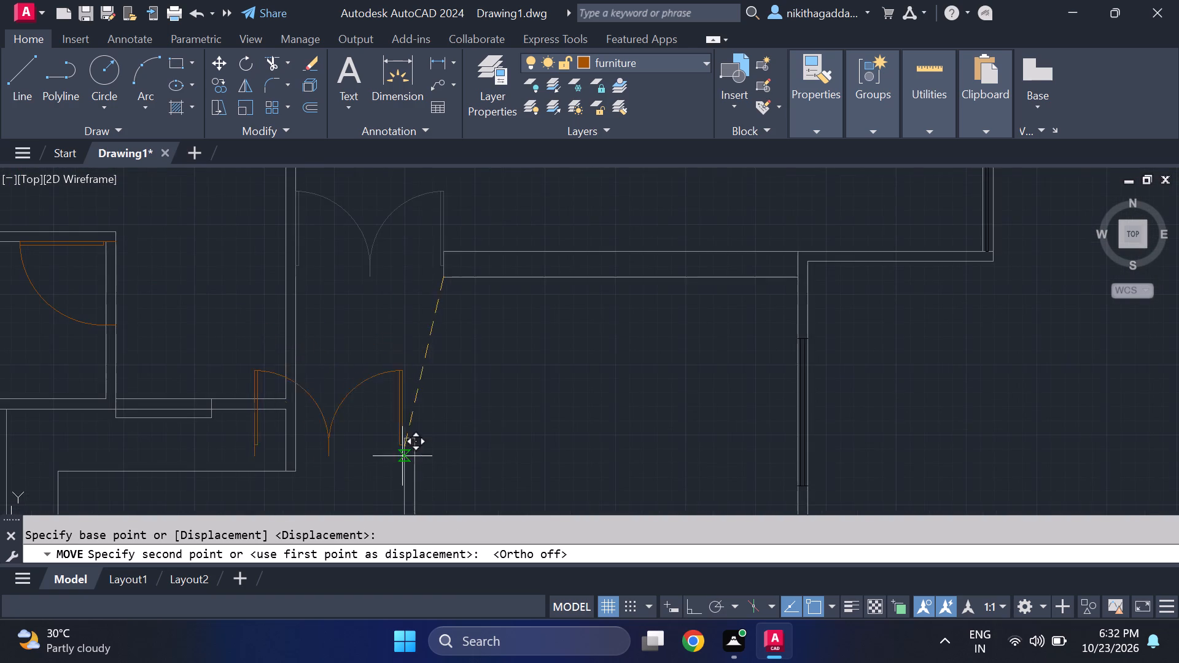
middle_drag(391, 474, 414, 387)
scroll(390, 473, up, 1)
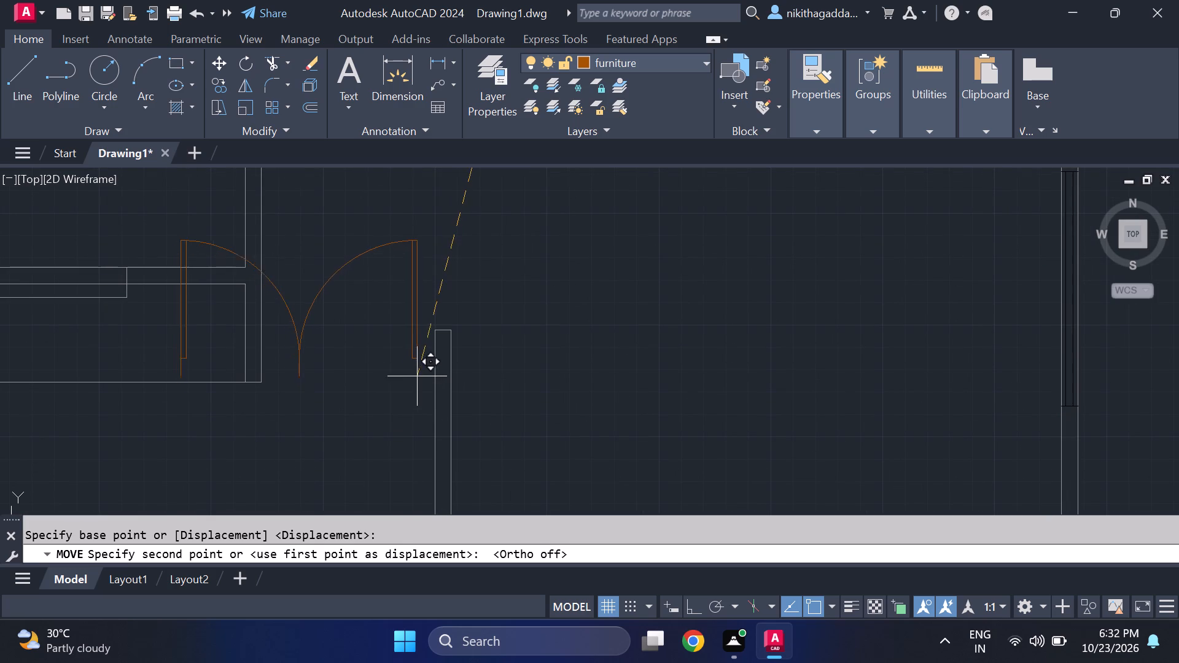
click(497, 384)
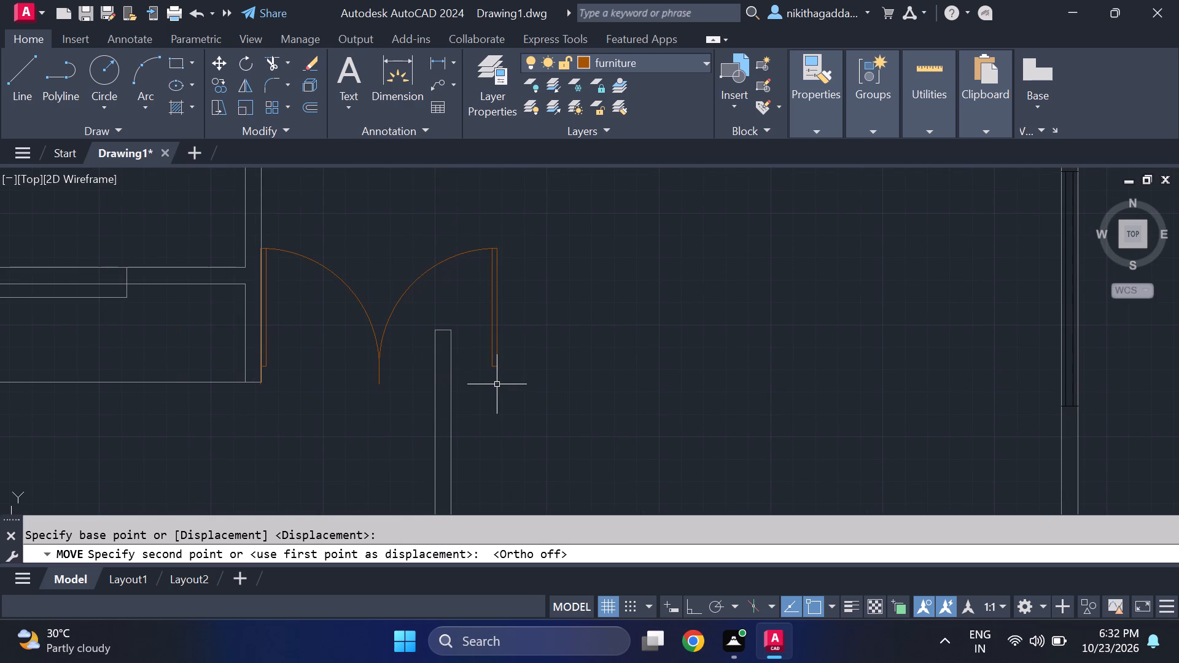
Move the east door leaf horizontally by its lower east end onto the west face of the entrance's east wall.
click(530, 320)
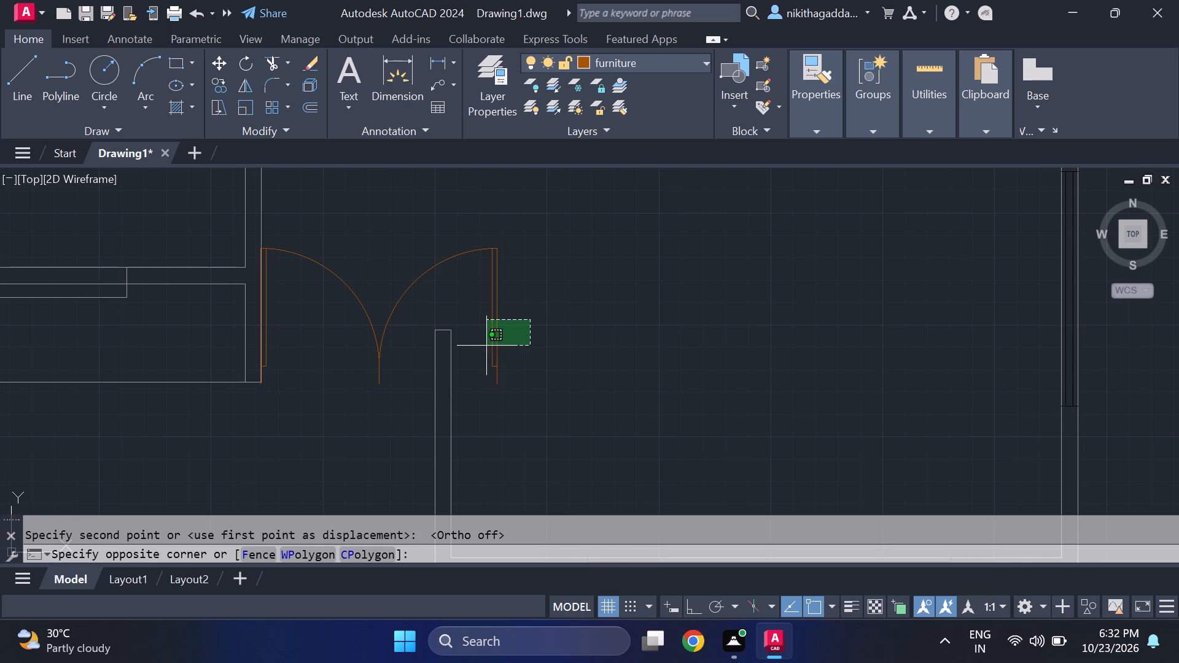
click(486, 346)
key(m)
key(Return)
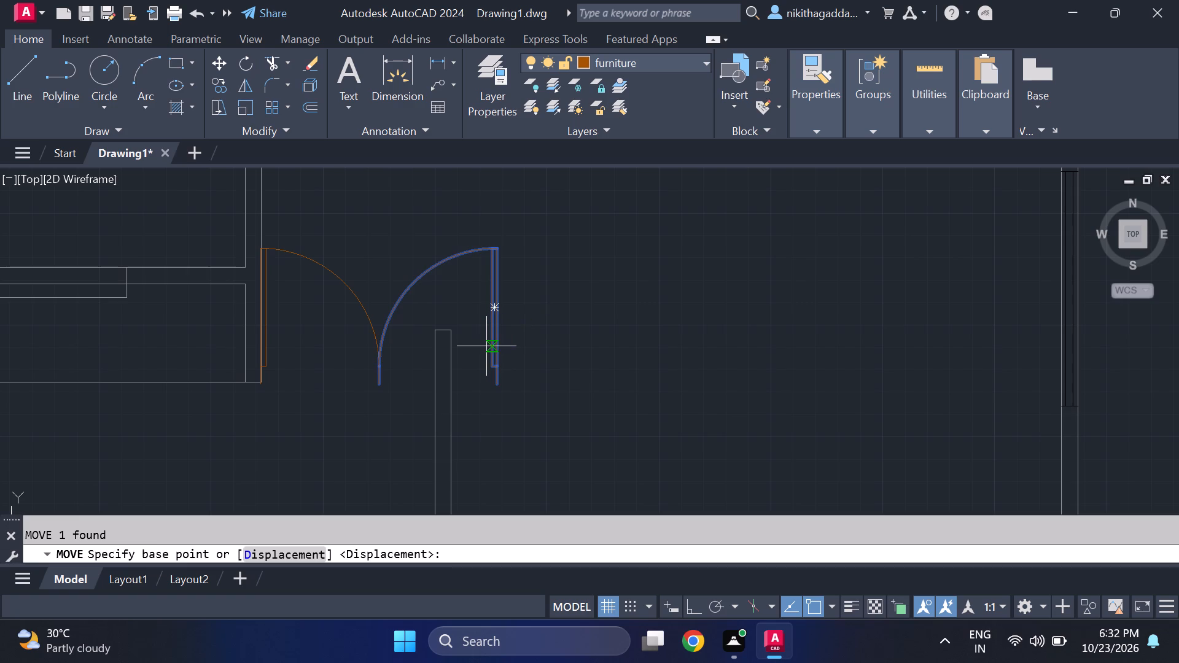
click(493, 384)
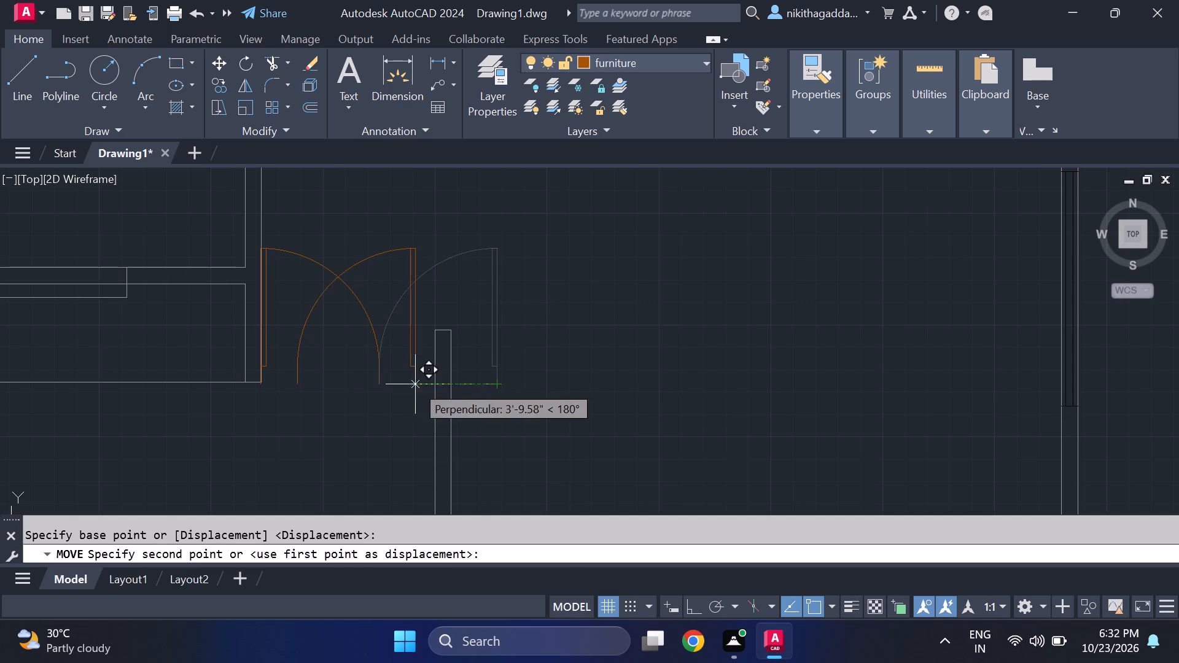
click(430, 387)
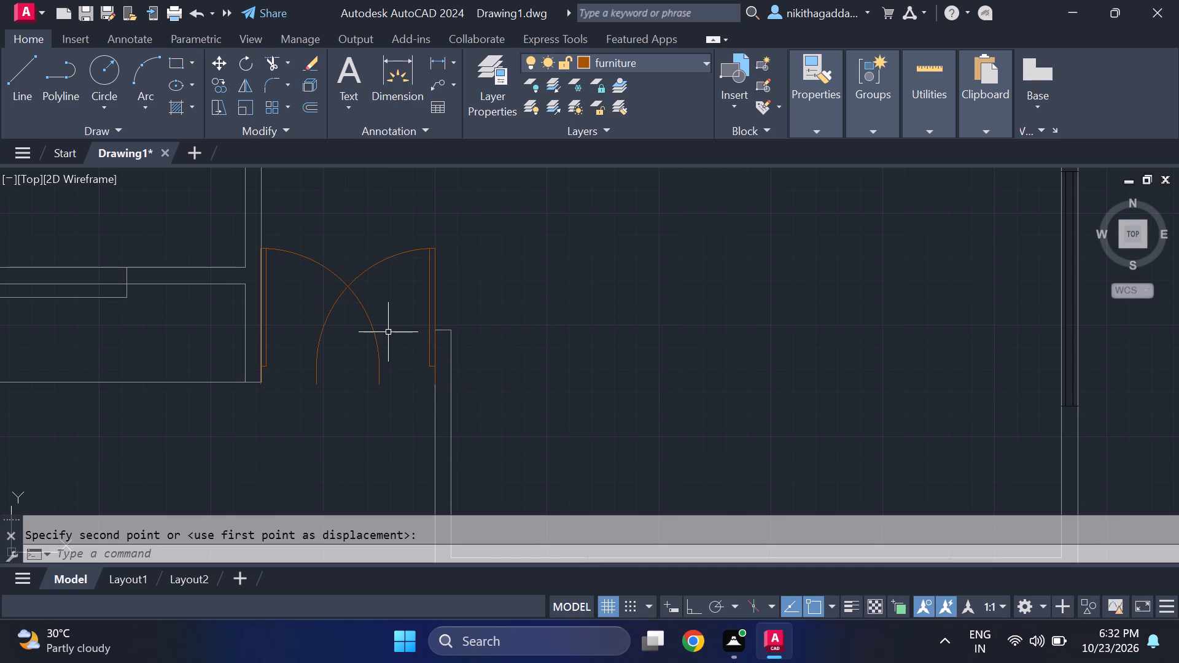
Erase the west door leaf at the southern entrance.
click(362, 311)
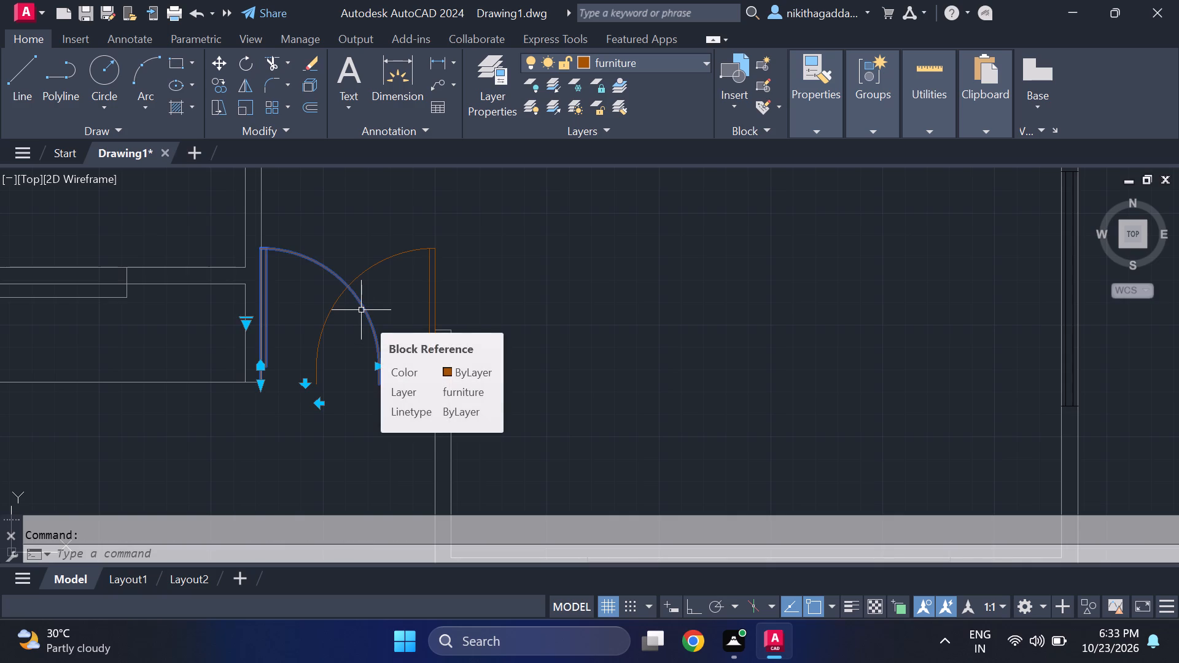
key(Delete)
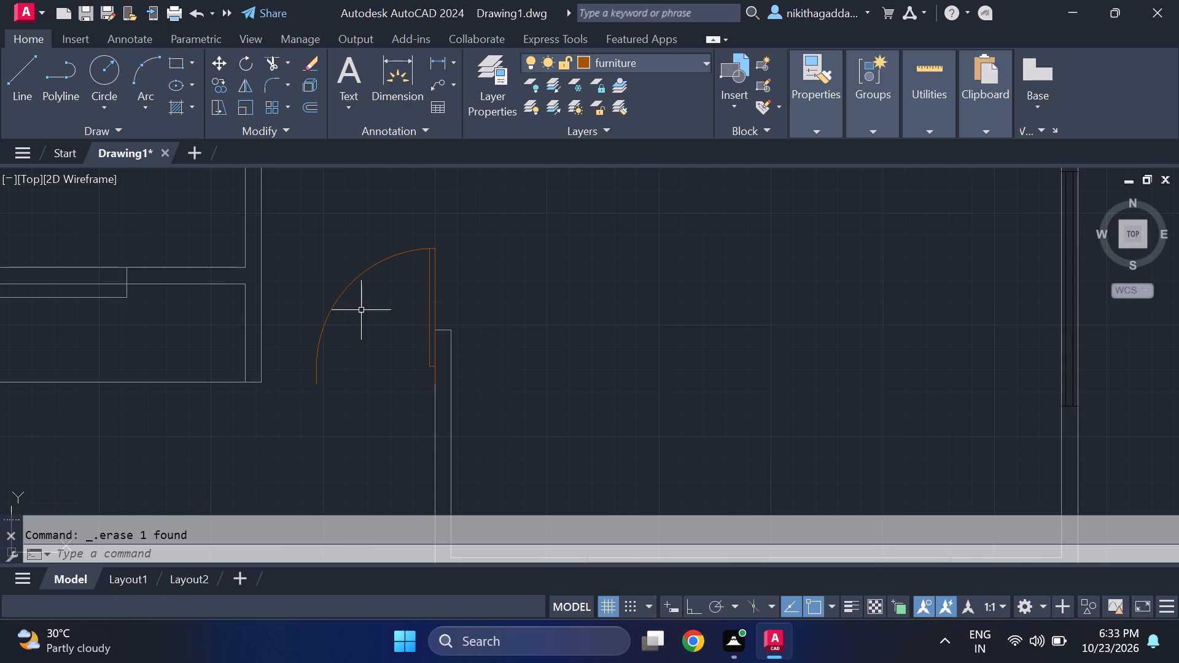
Scale down the remaining entrance door leaf freehand from its lower east end on the east wall.
drag(407, 250, 405, 255)
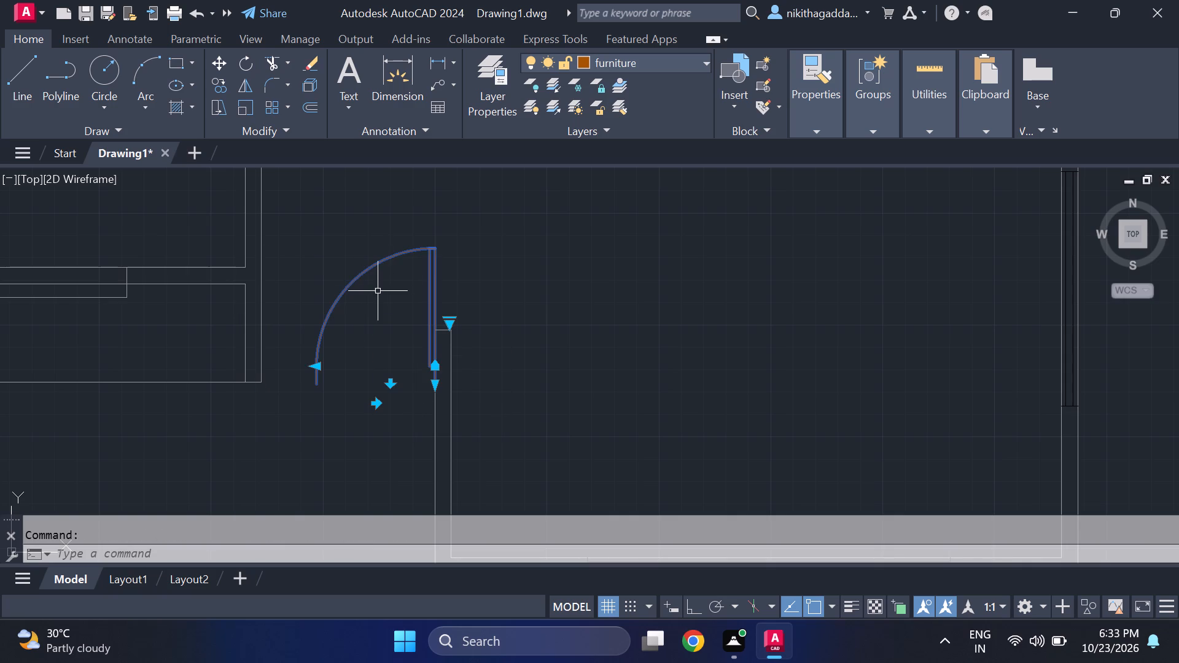
text(scalk)
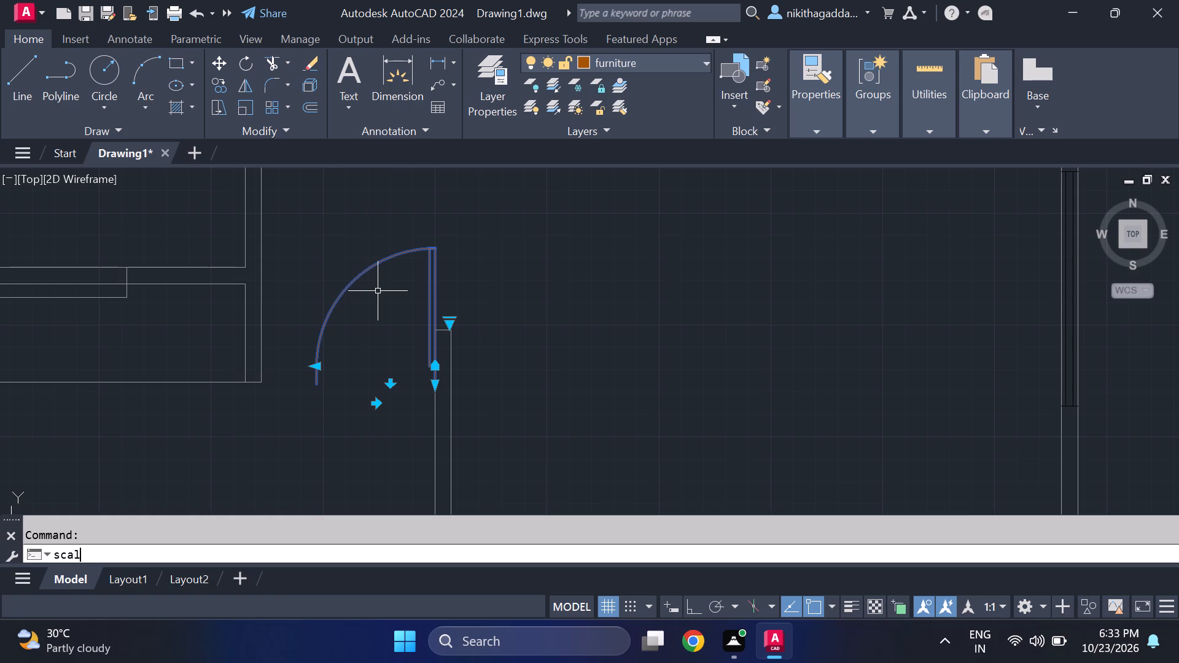
key(BackSpace)
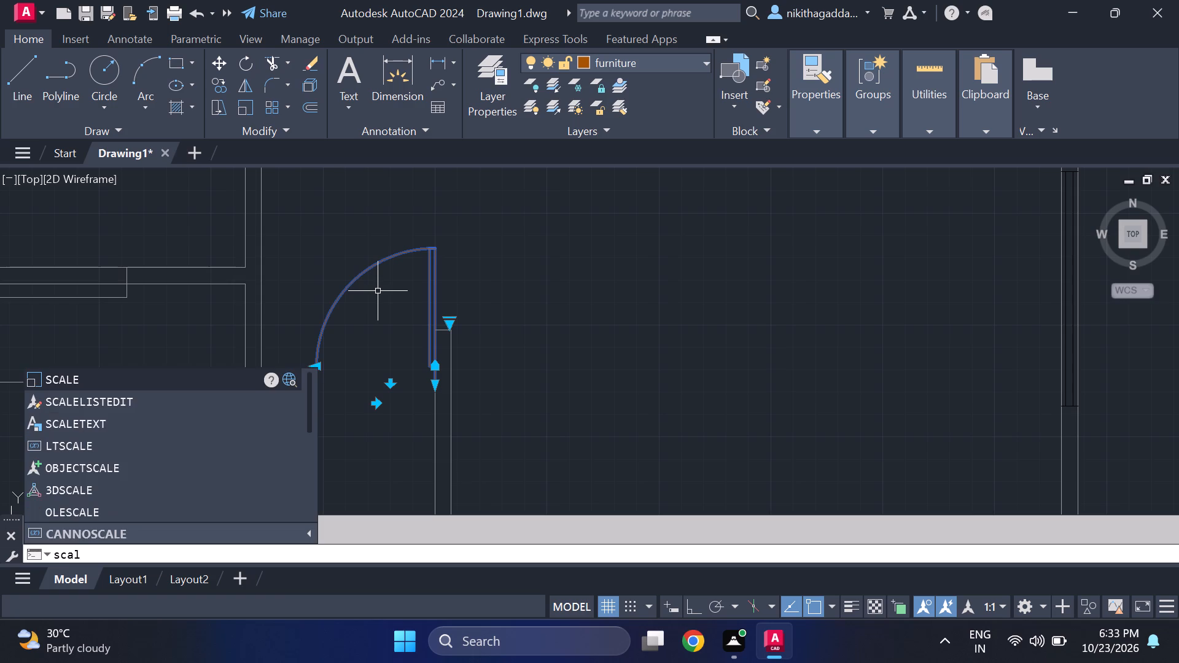
key(e)
key(Return)
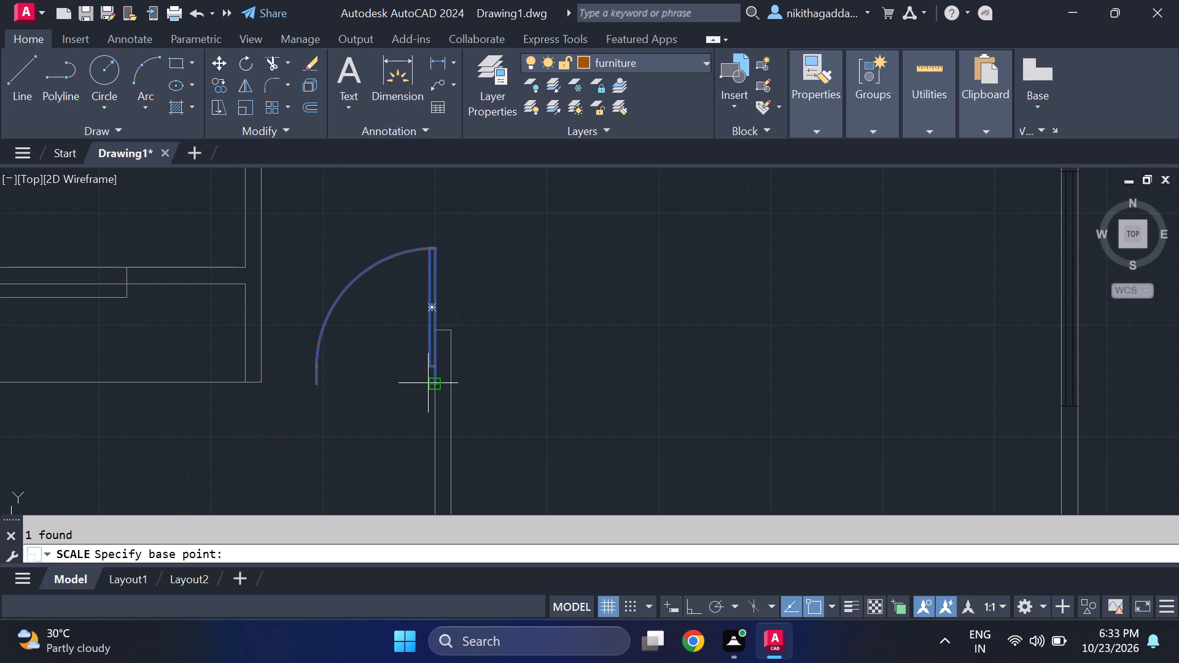
click(428, 383)
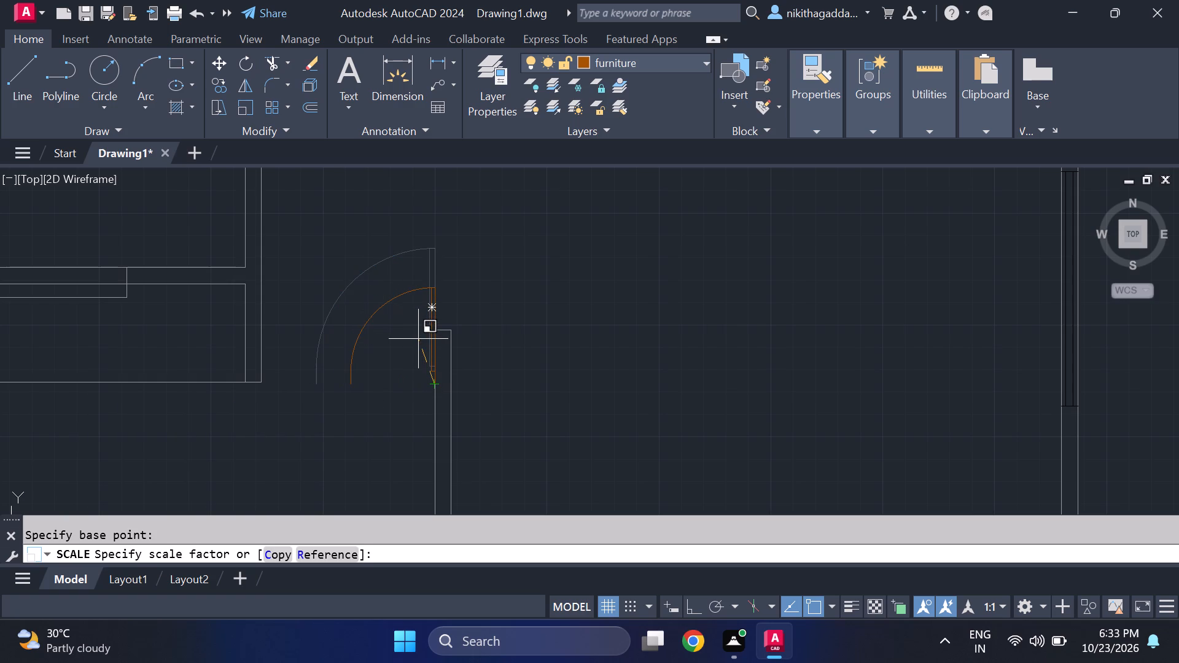
click(415, 331)
Mirror the entrance door leaf about a vertical line through its arc's lower end with Ortho on, keeping the original.
drag(410, 323, 405, 328)
click(314, 349)
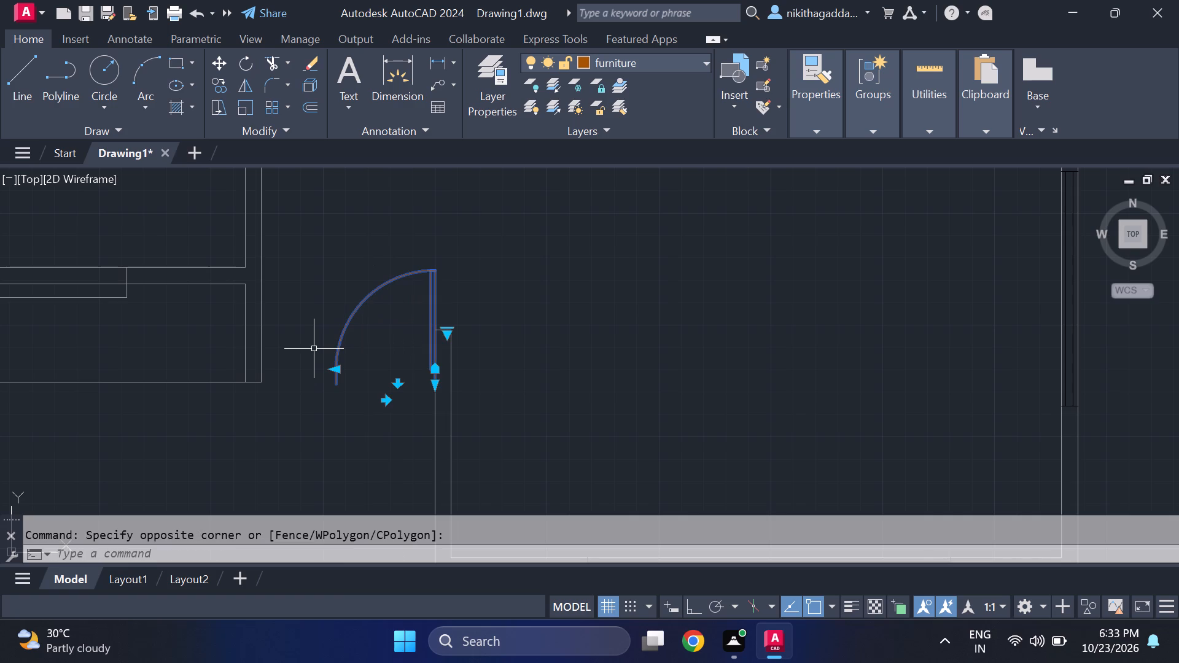
text(mi)
key(Return)
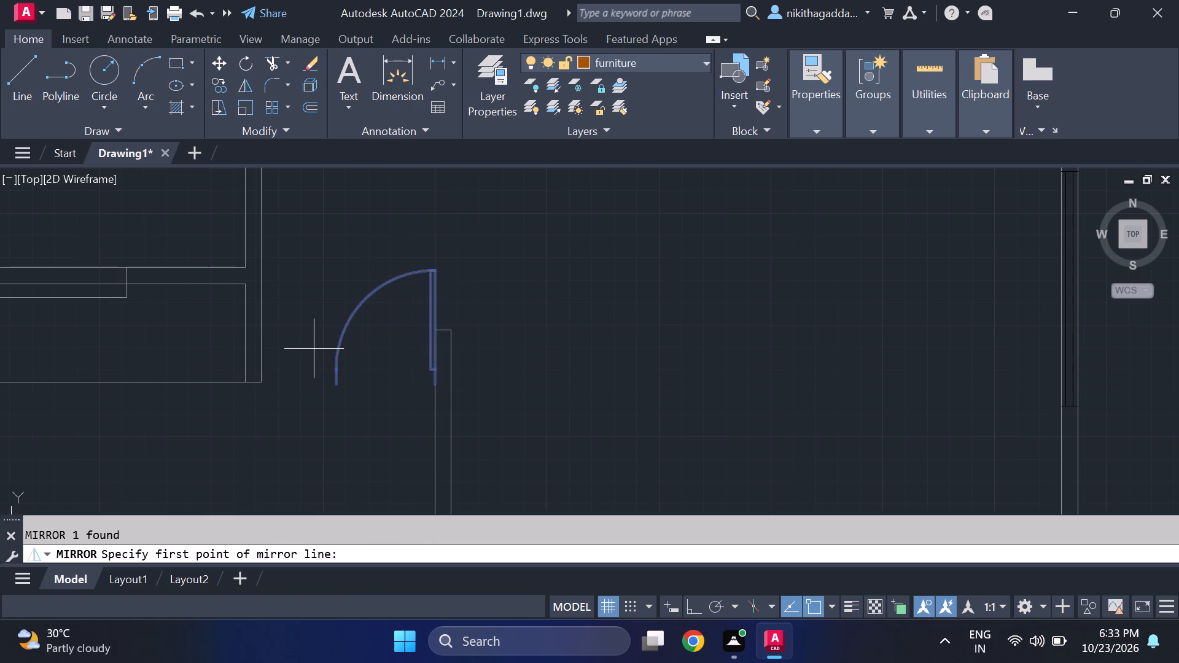
click(332, 386)
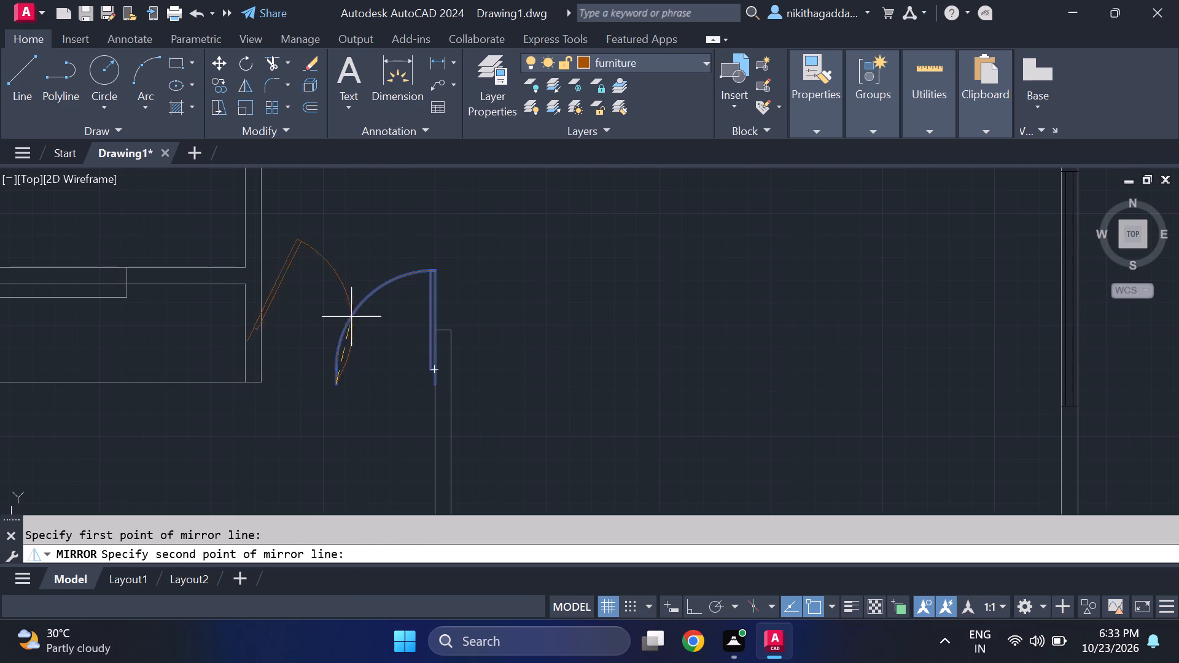
key(F8)
click(323, 193)
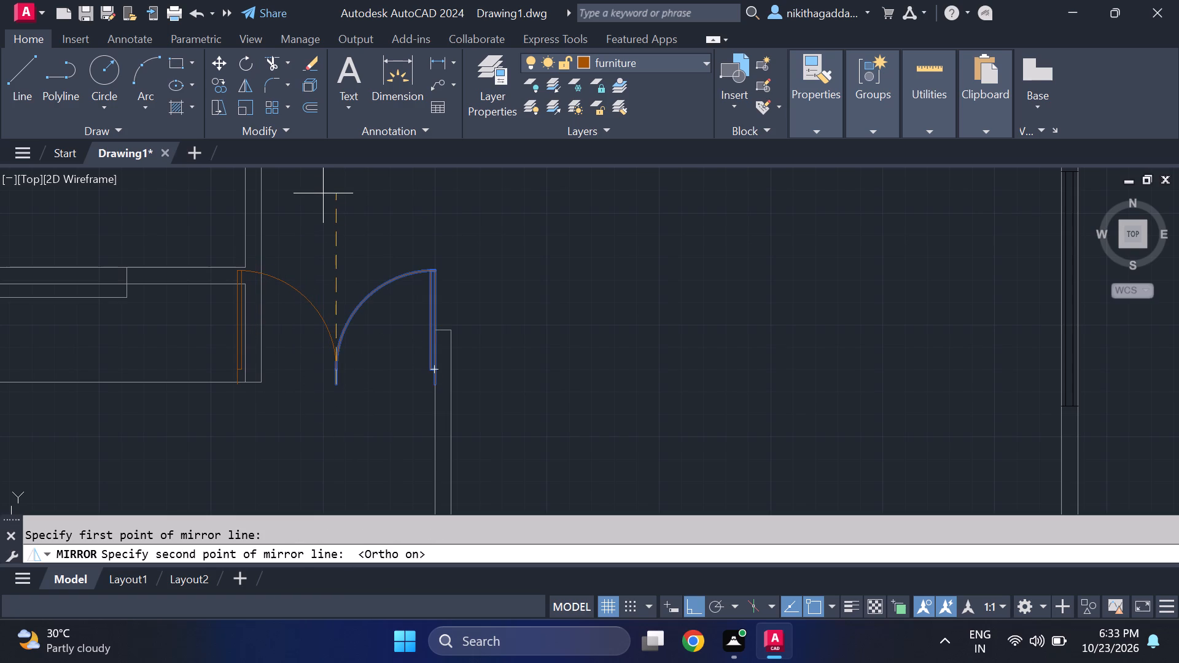
text(no)
key(Return)
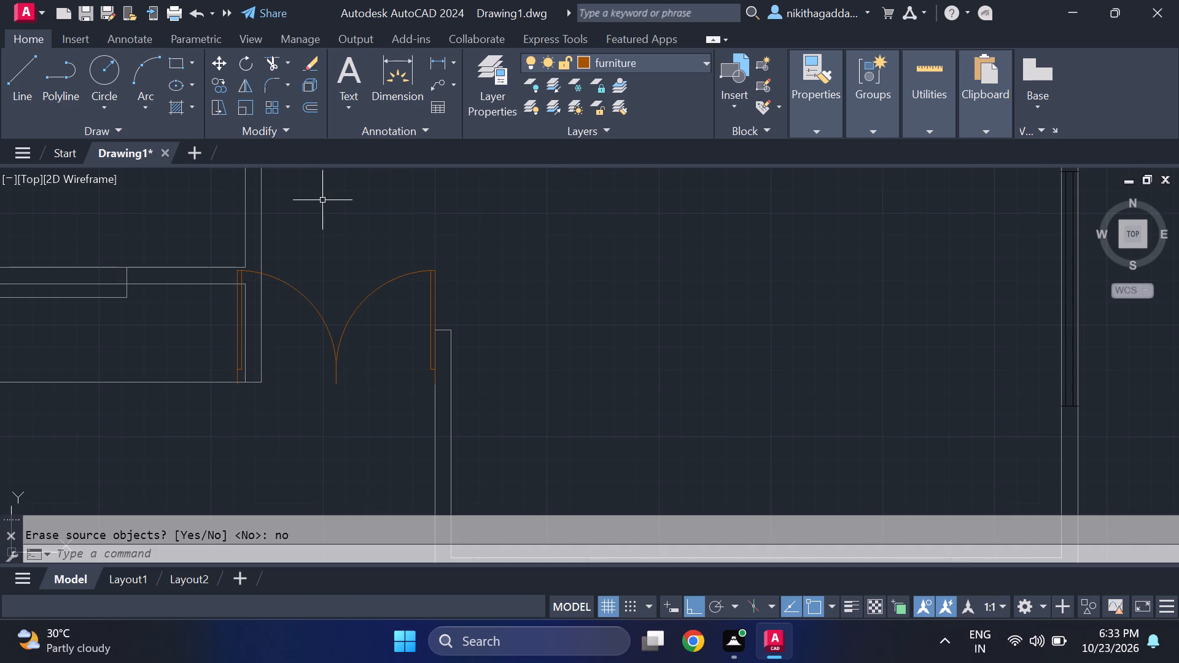
Scale down both entrance door leaves from the lower east end until the pair spans the opening to the west wall.
click(449, 236)
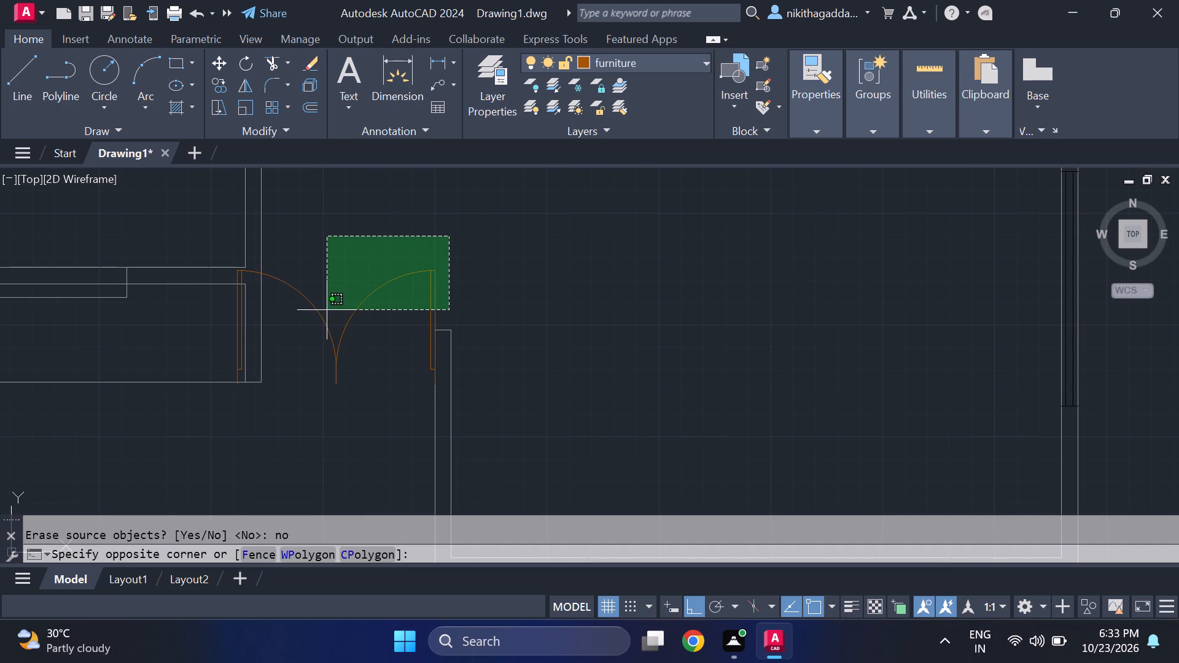
click(313, 324)
text(scal)
key(e)
key(Return)
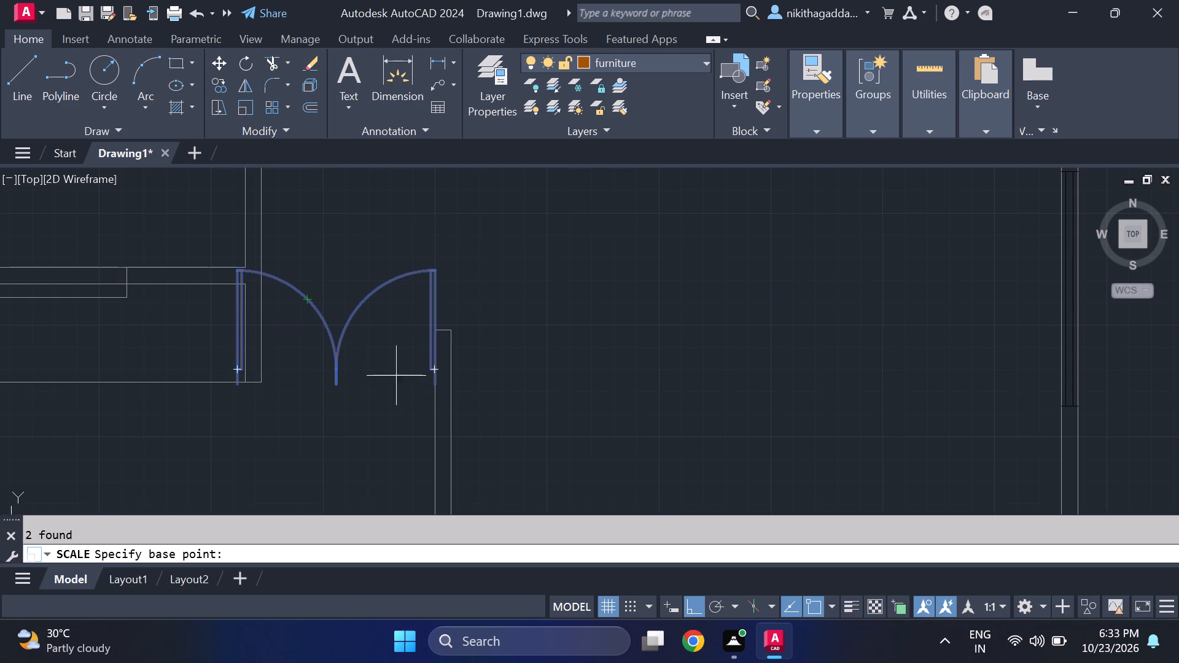
click(433, 386)
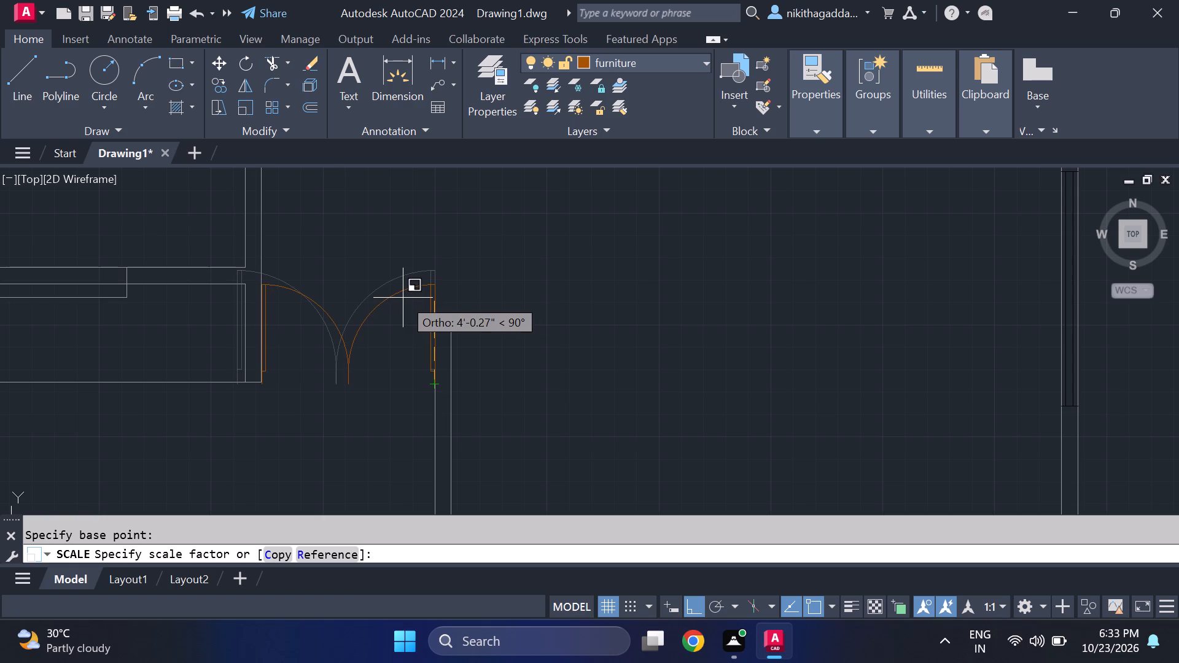
click(403, 297)
Examine the floor plan around the southern entrance, corridor and surrounding rooms to check the door placement.
scroll(424, 255, down, 4)
middle_drag(461, 267, 441, 353)
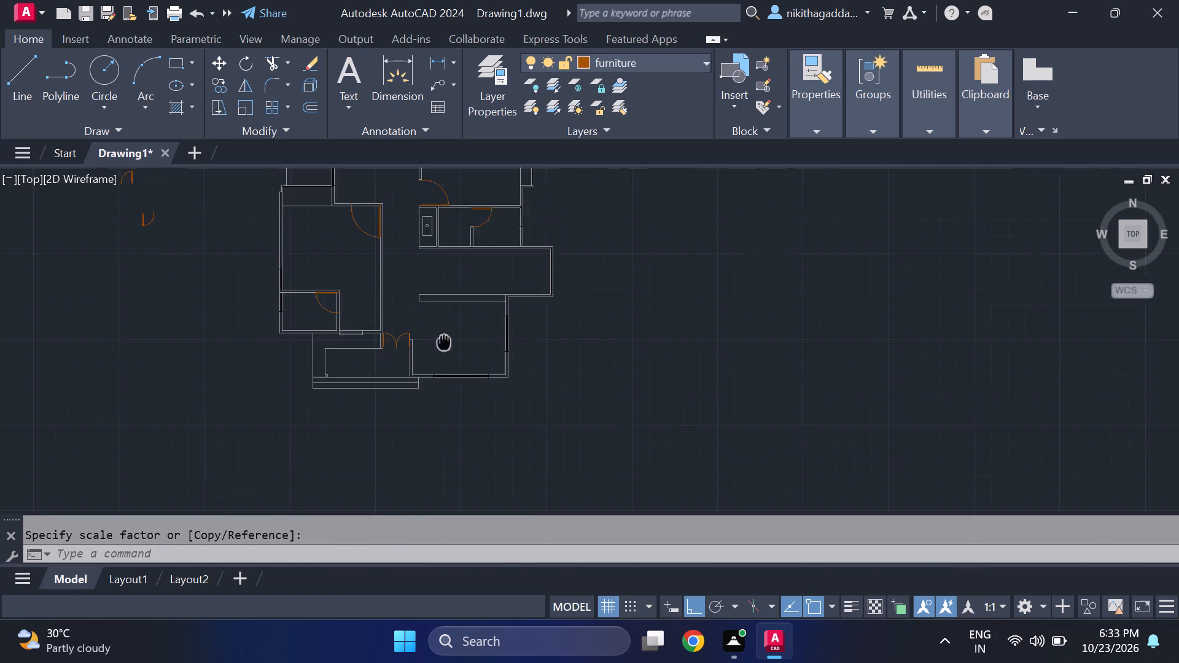
middle_drag(441, 353, 439, 392)
middle_drag(439, 357, 442, 402)
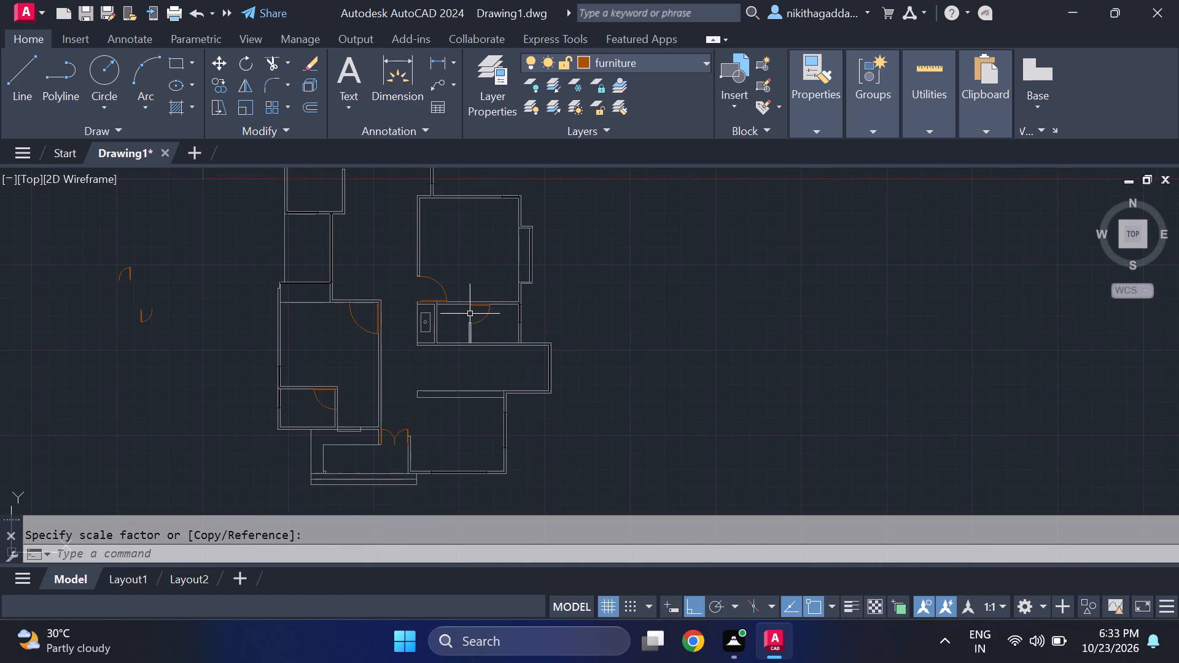
scroll(435, 403, up, 1)
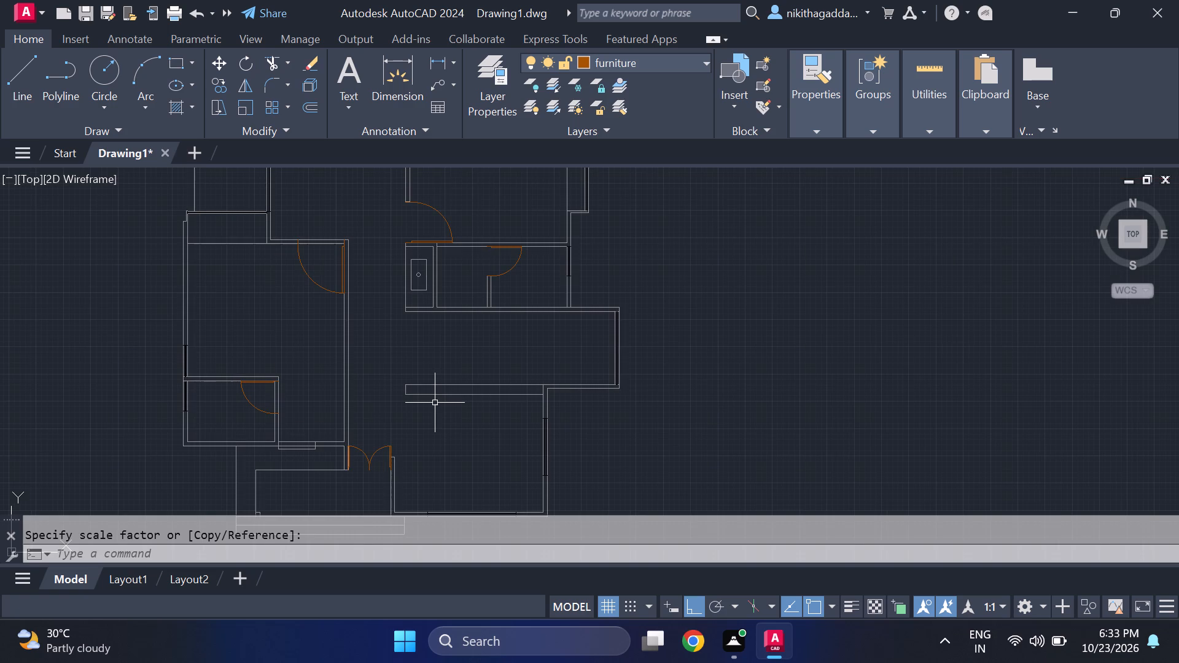
middle_drag(432, 403, 430, 422)
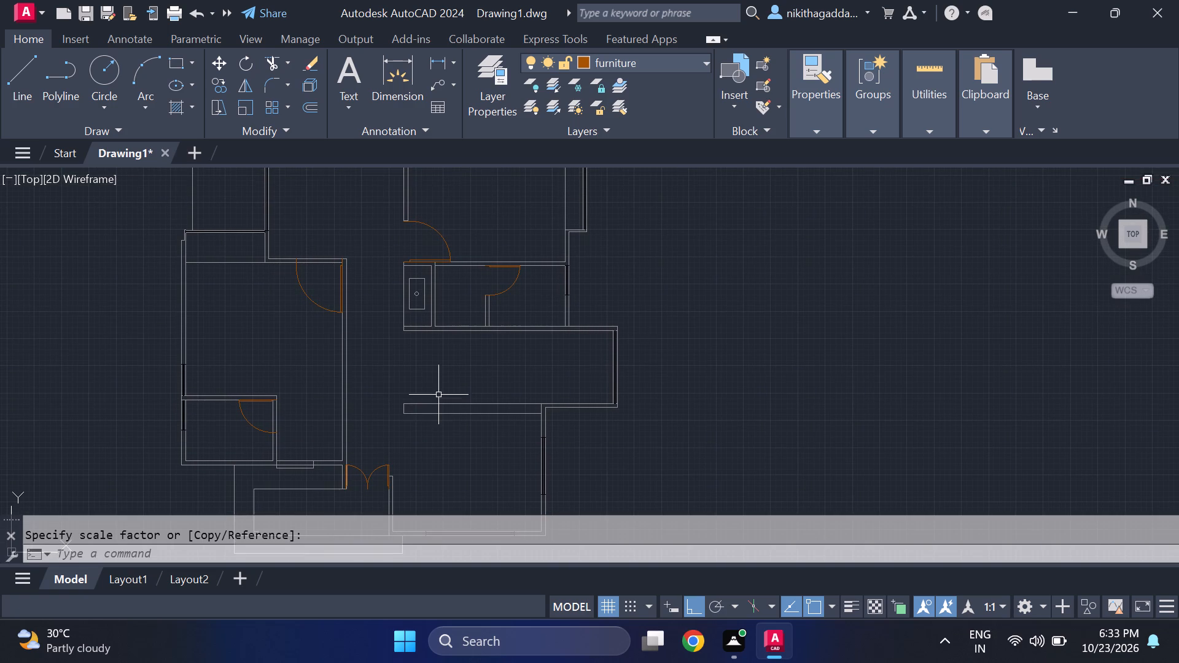
scroll(451, 384, down, 2)
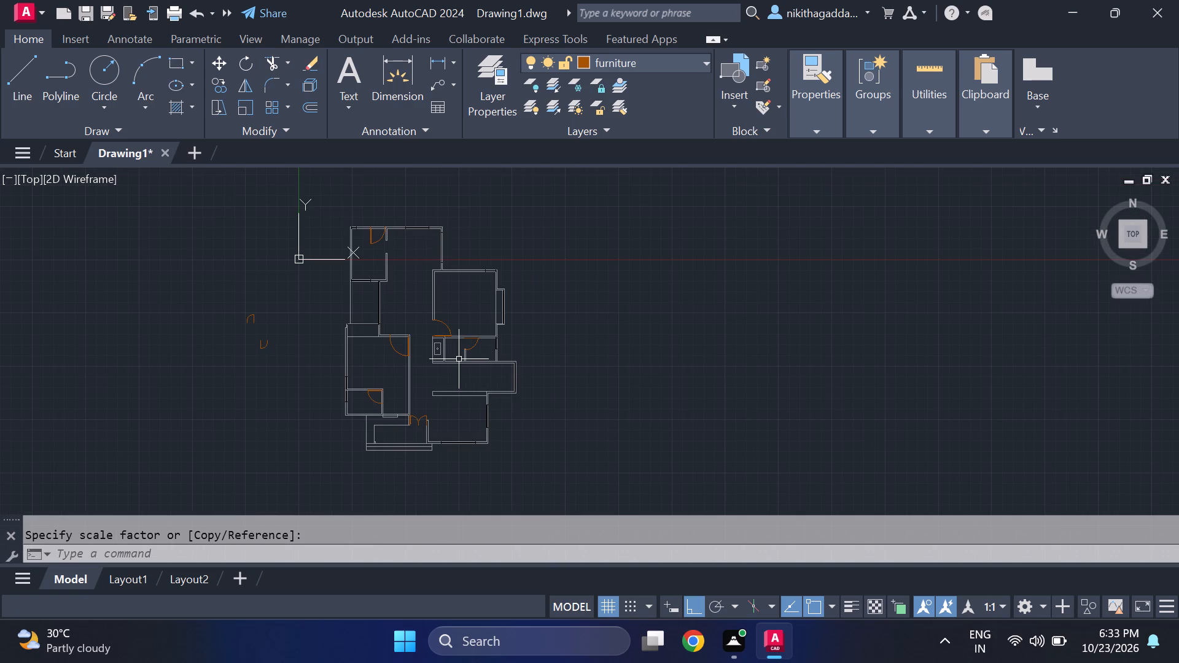
middle_drag(457, 359, 456, 370)
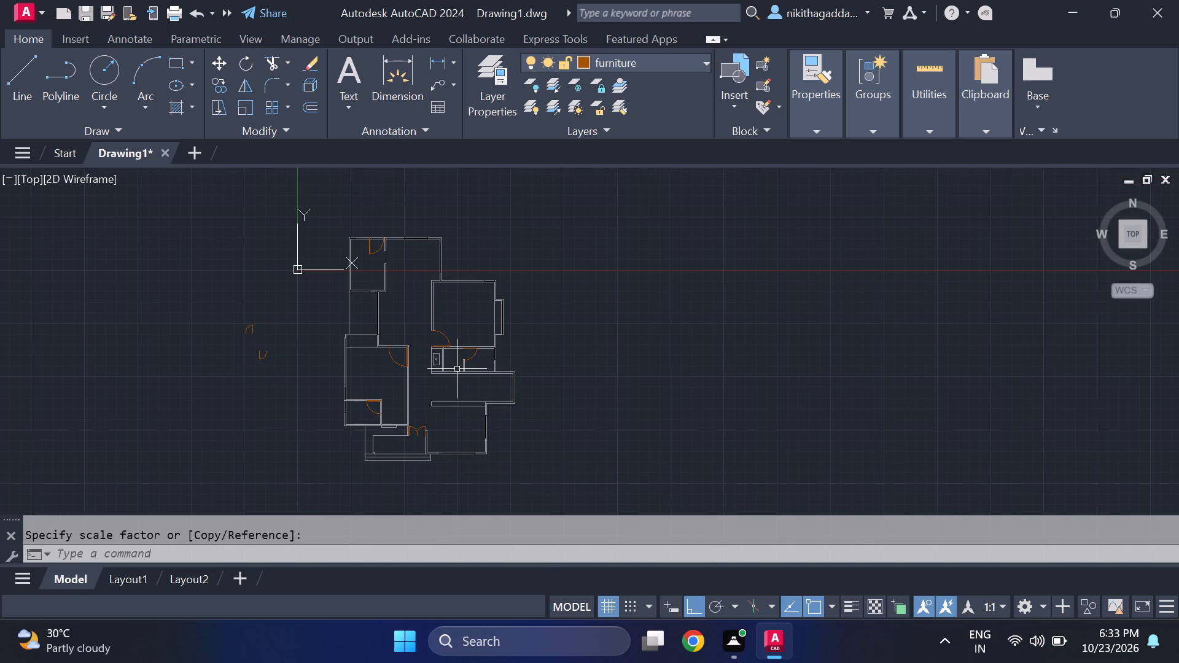
scroll(372, 428, up, 2)
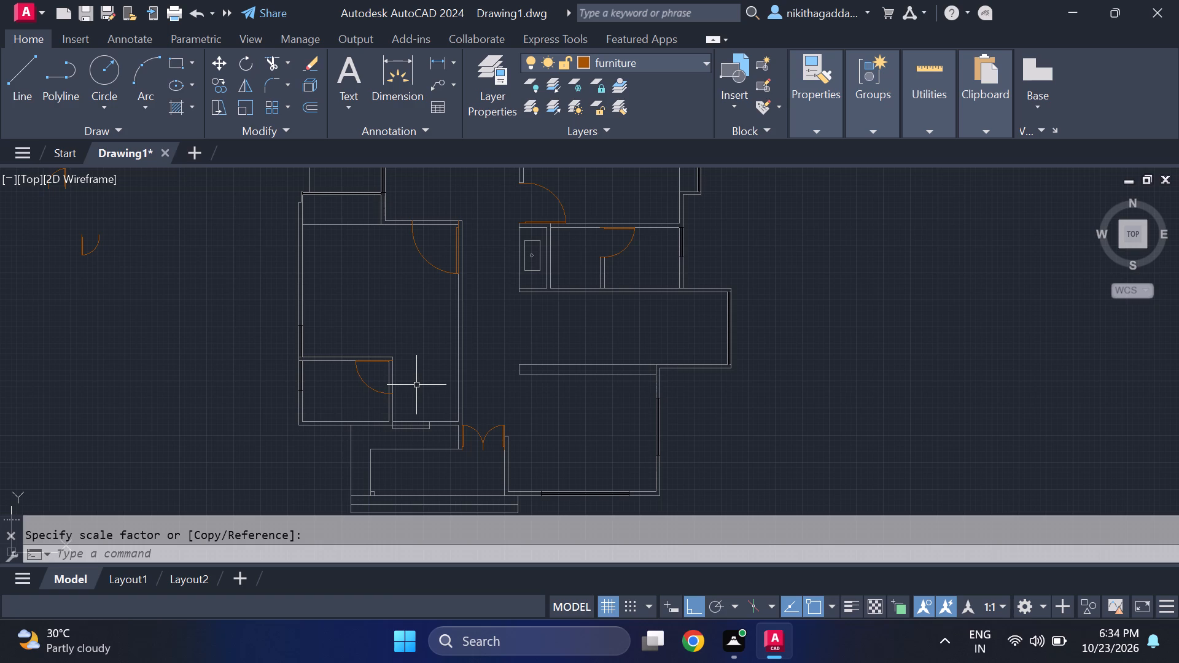
Examine the whole floor plan from the southern entrance to the northern rooms, checking the placed doors and remaining openings.
scroll(384, 386, down, 2)
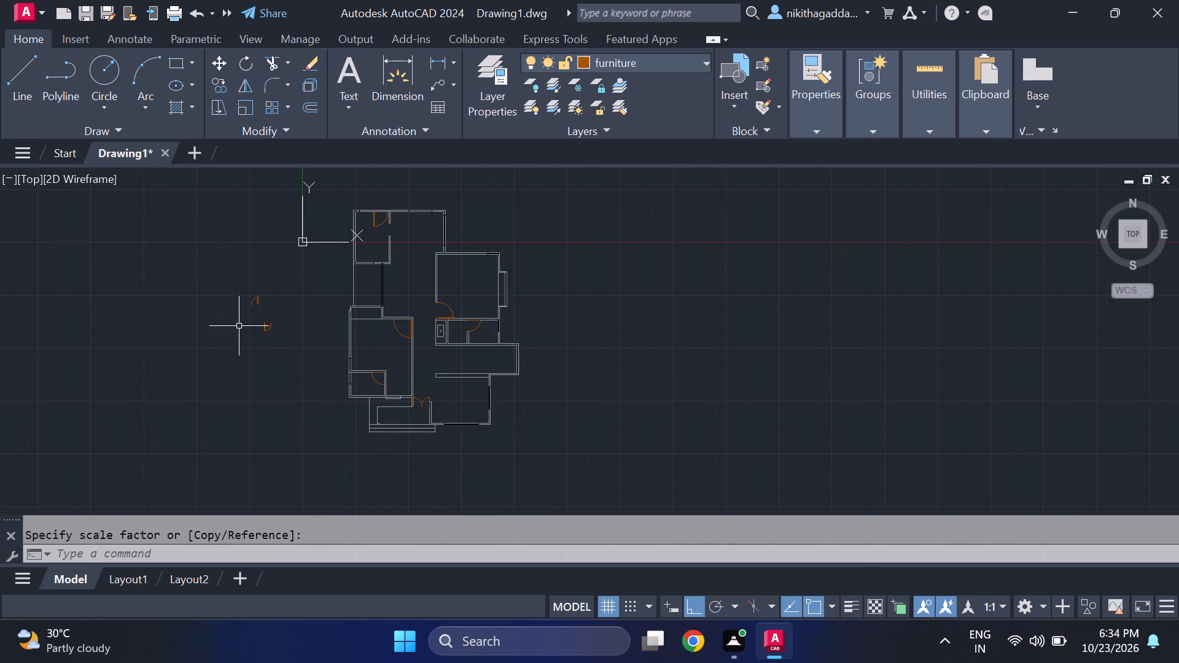
scroll(246, 305, up, 2)
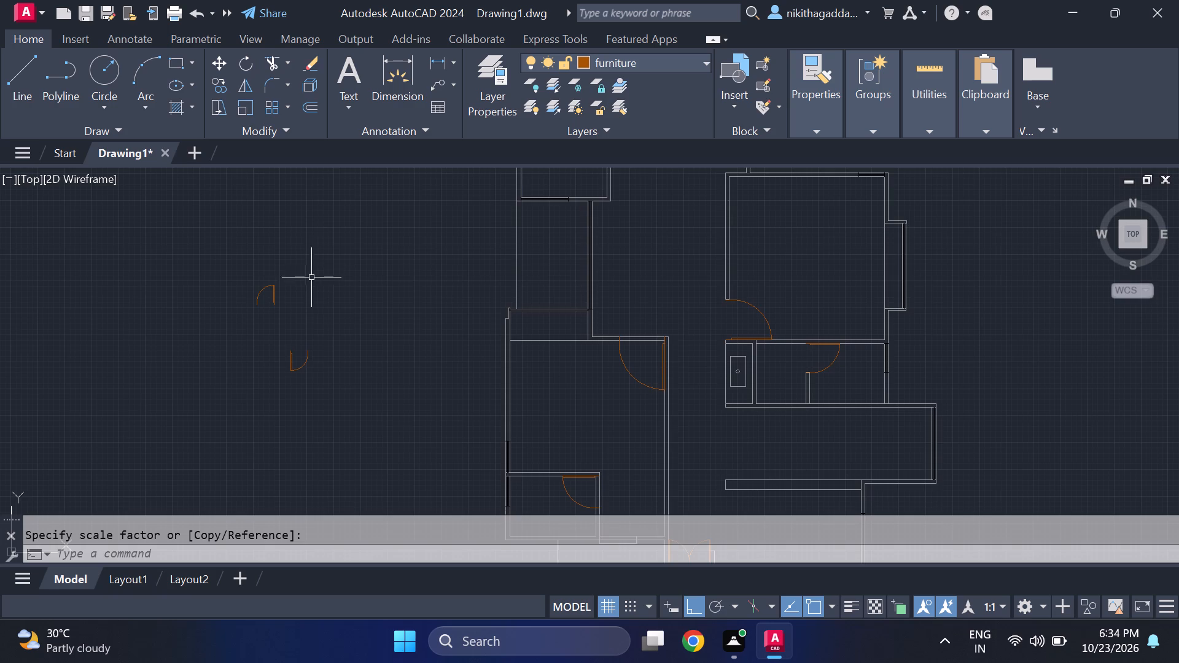
middle_drag(313, 287, 273, 372)
scroll(272, 370, down, 2)
scroll(365, 405, up, 1)
middle_drag(367, 406, 340, 392)
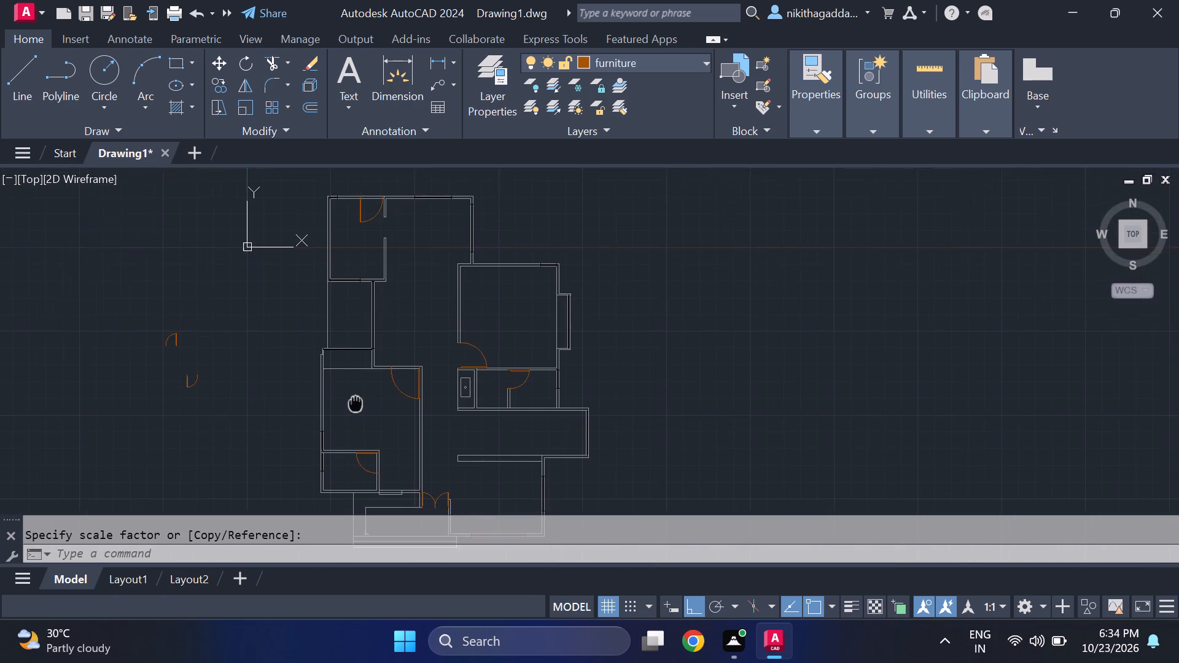
middle_drag(340, 392, 292, 353)
scroll(383, 387, up, 1)
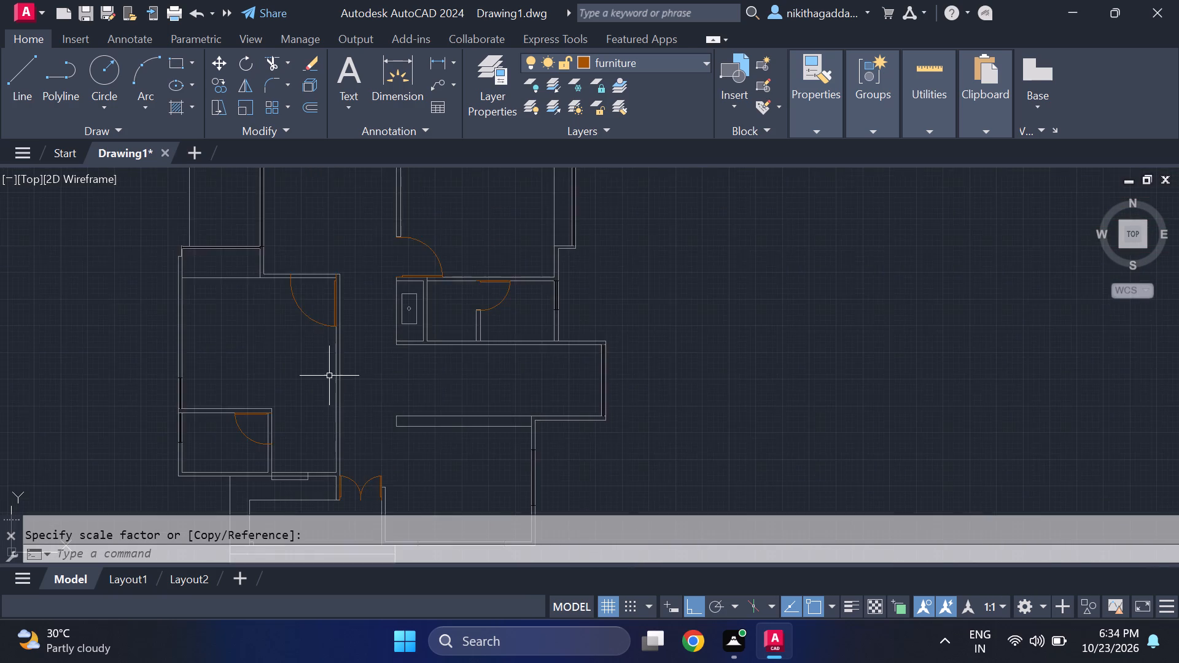
scroll(328, 376, down, 2)
middle_drag(335, 341, 334, 374)
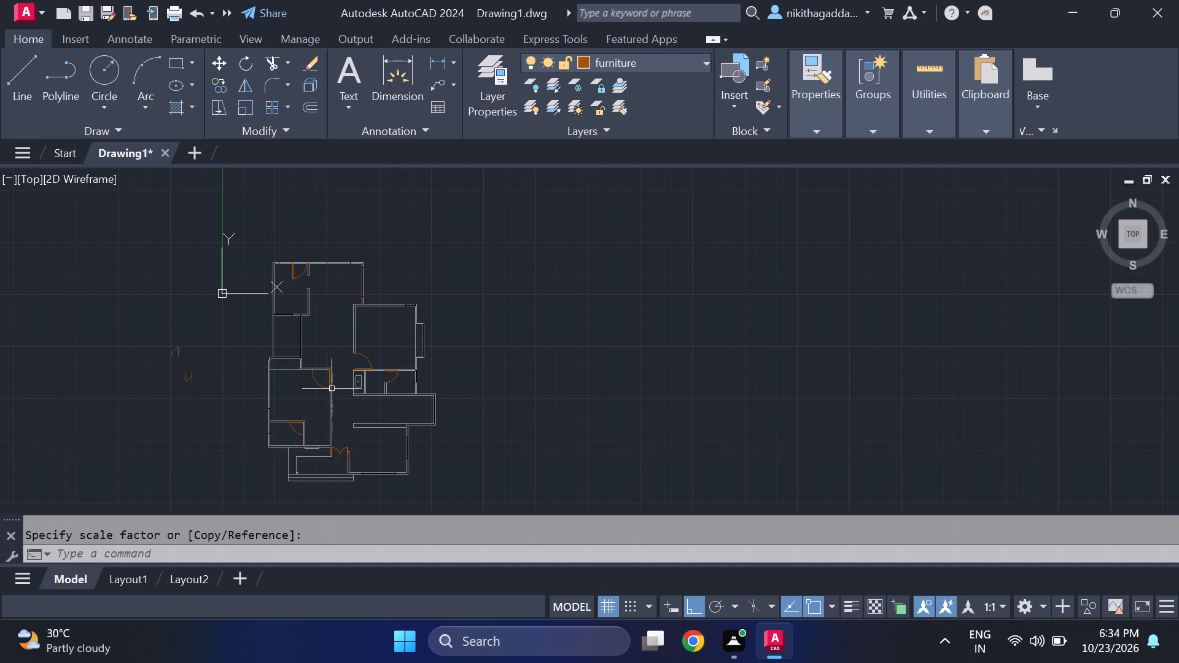
middle_drag(329, 389, 297, 485)
scroll(297, 485, up, 1)
middle_drag(297, 475, 295, 305)
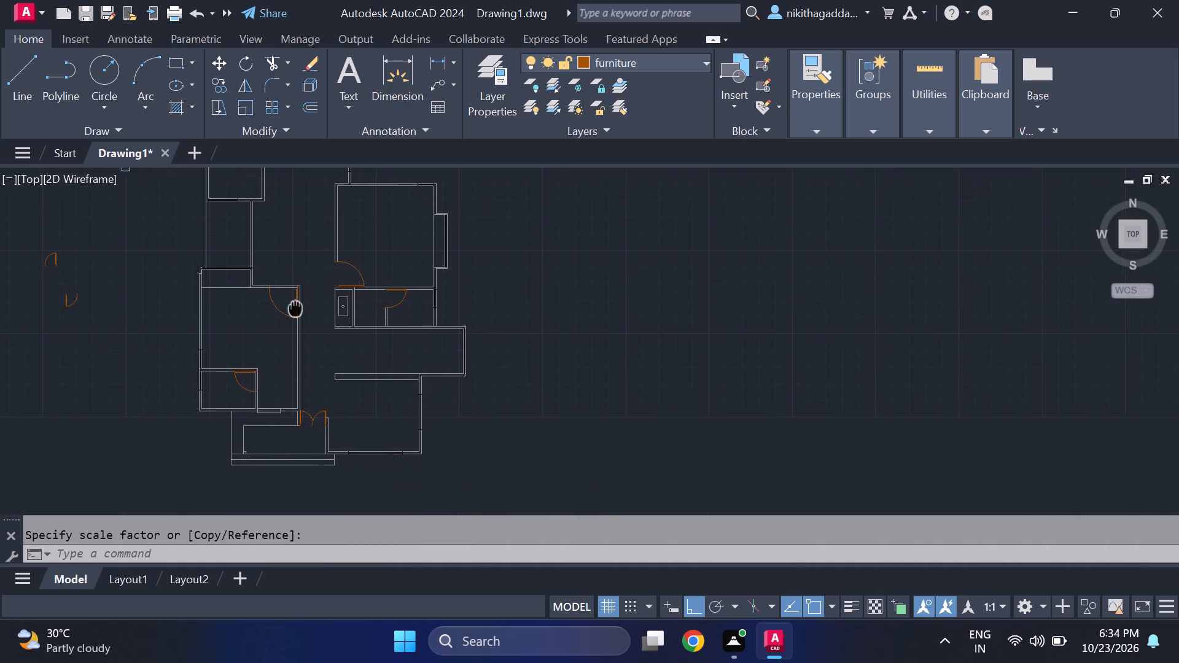
middle_drag(295, 305, 295, 304)
middle_drag(296, 304, 300, 410)
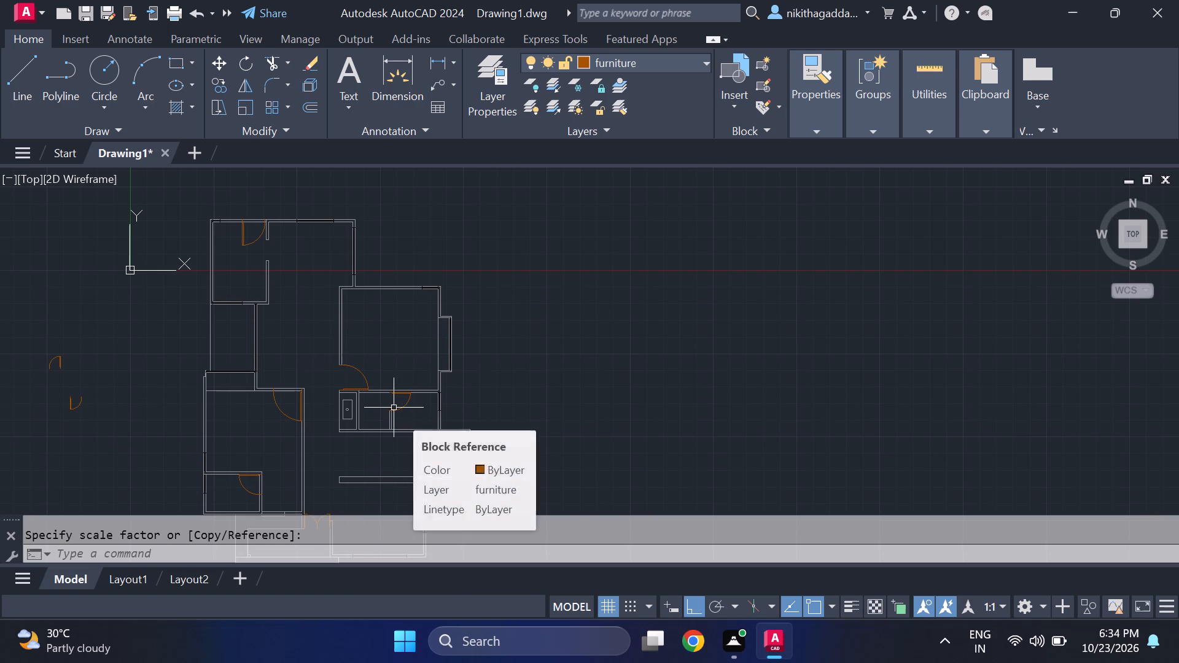
middle_drag(318, 351, 319, 376)
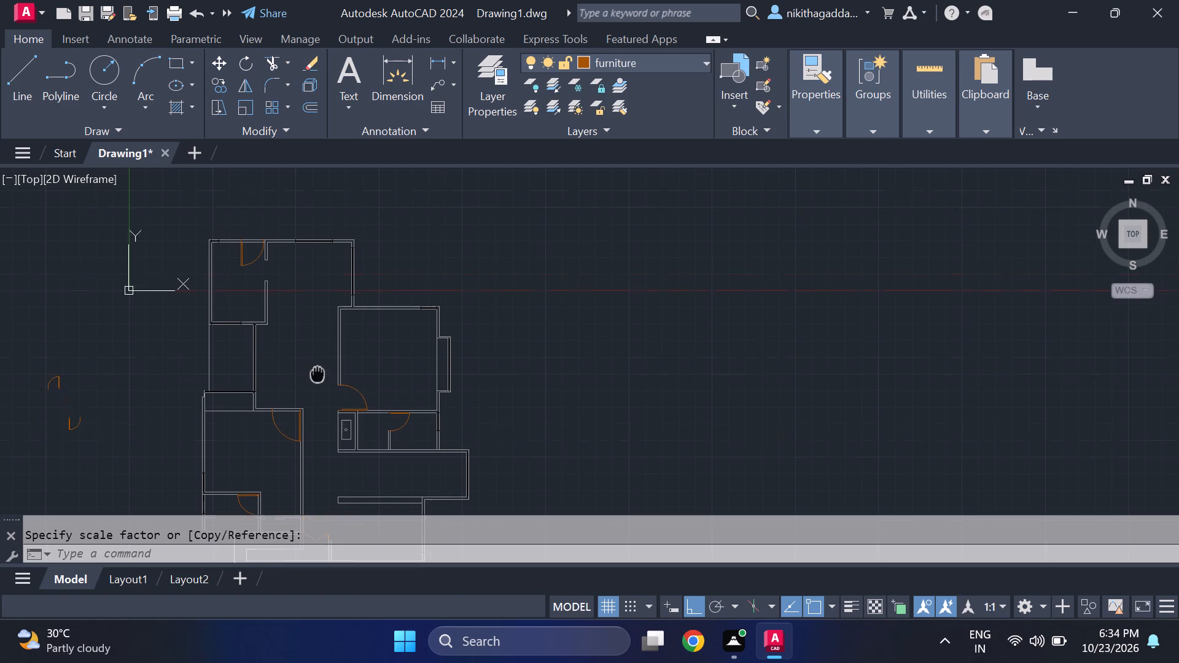
middle_drag(319, 376, 325, 409)
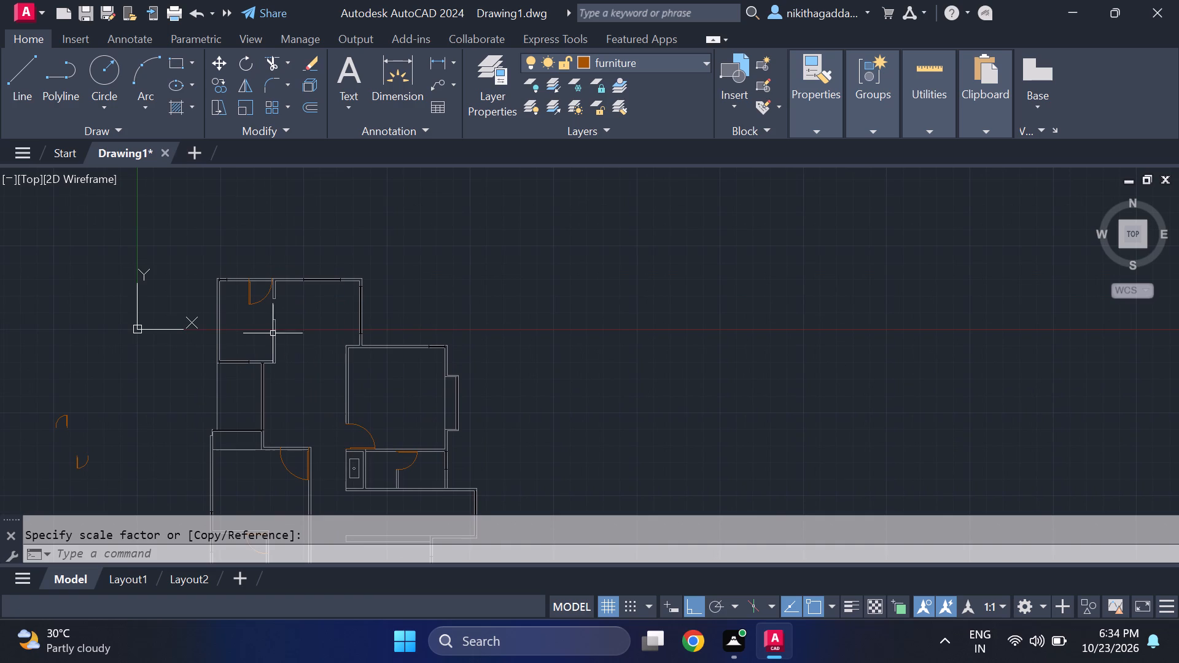
scroll(268, 324, up, 3)
scroll(267, 320, down, 4)
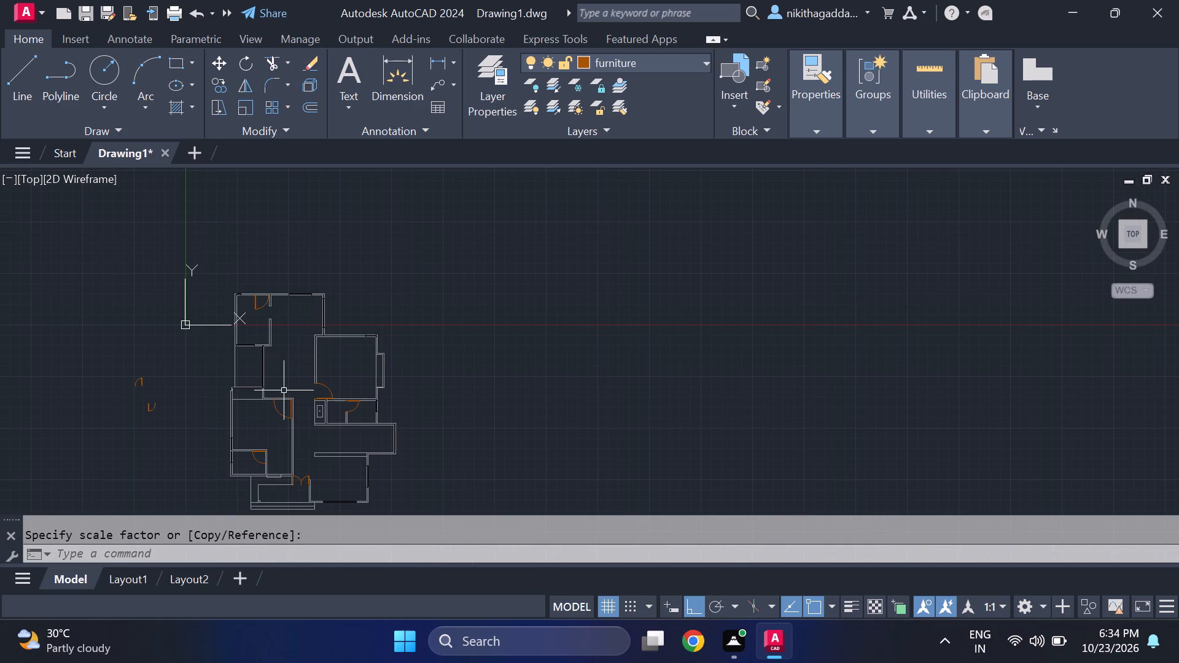
middle_drag(281, 387, 184, 344)
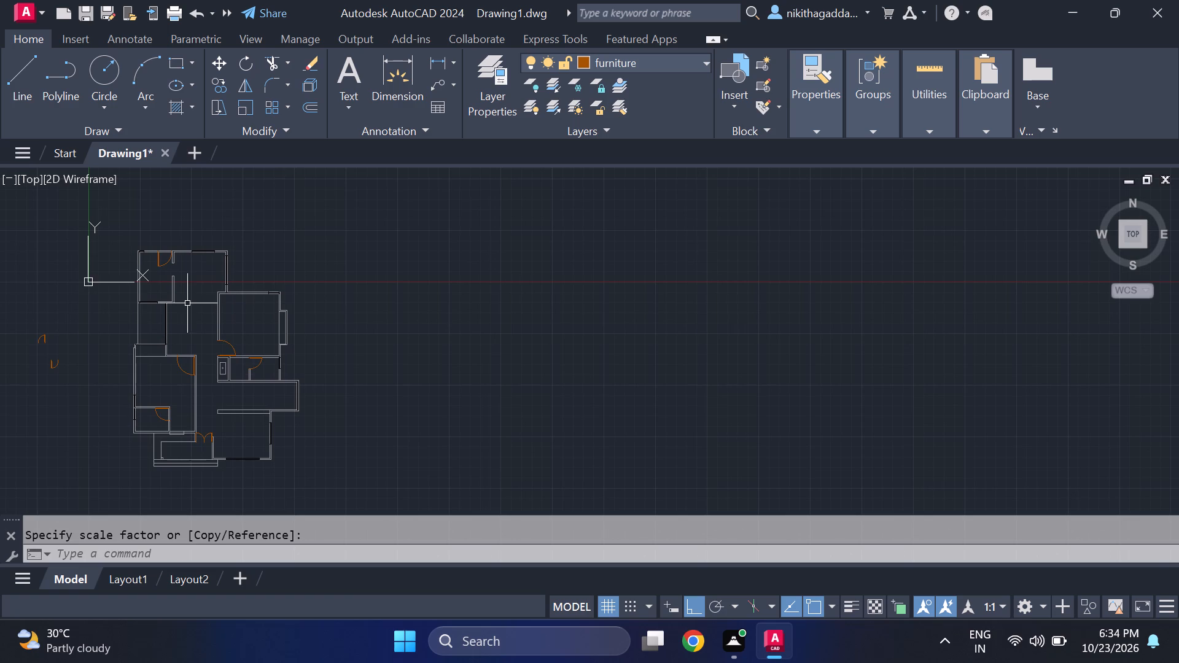
Examine the northern rooms, including the northwest room's door and east wall opening, and the adjoining eastern rooms.
scroll(157, 254, up, 3)
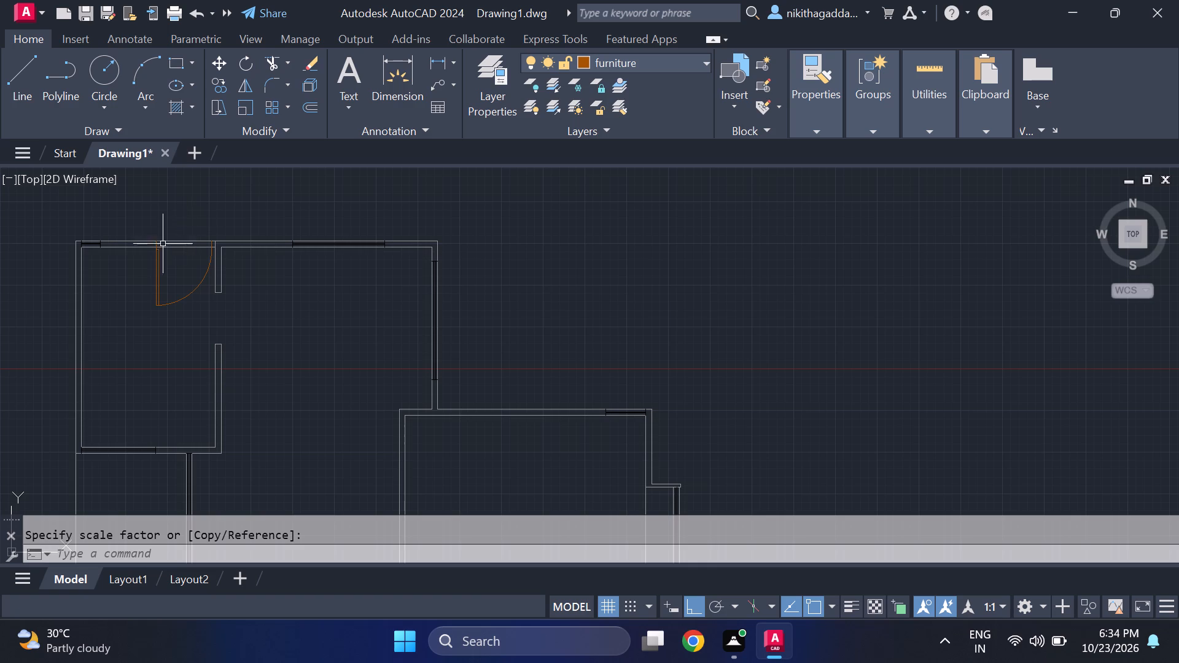
scroll(156, 273, down, 2)
middle_drag(221, 357, 209, 382)
scroll(209, 382, up, 1)
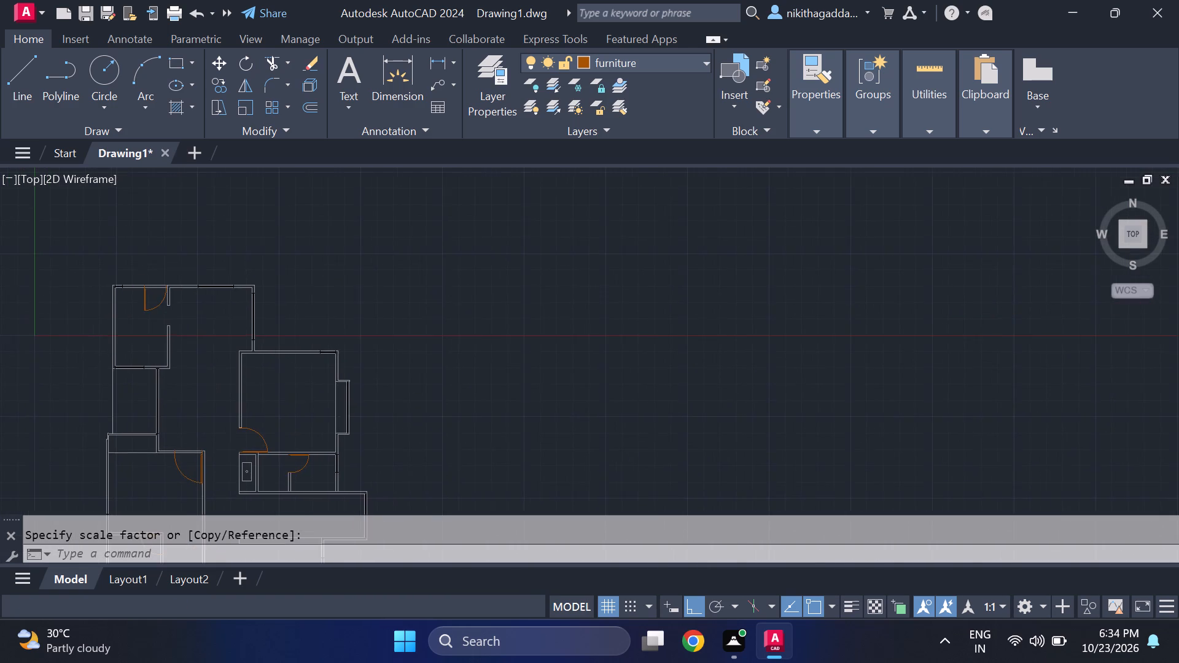
scroll(203, 378, down, 2)
scroll(171, 347, up, 2)
middle_drag(170, 346, 210, 378)
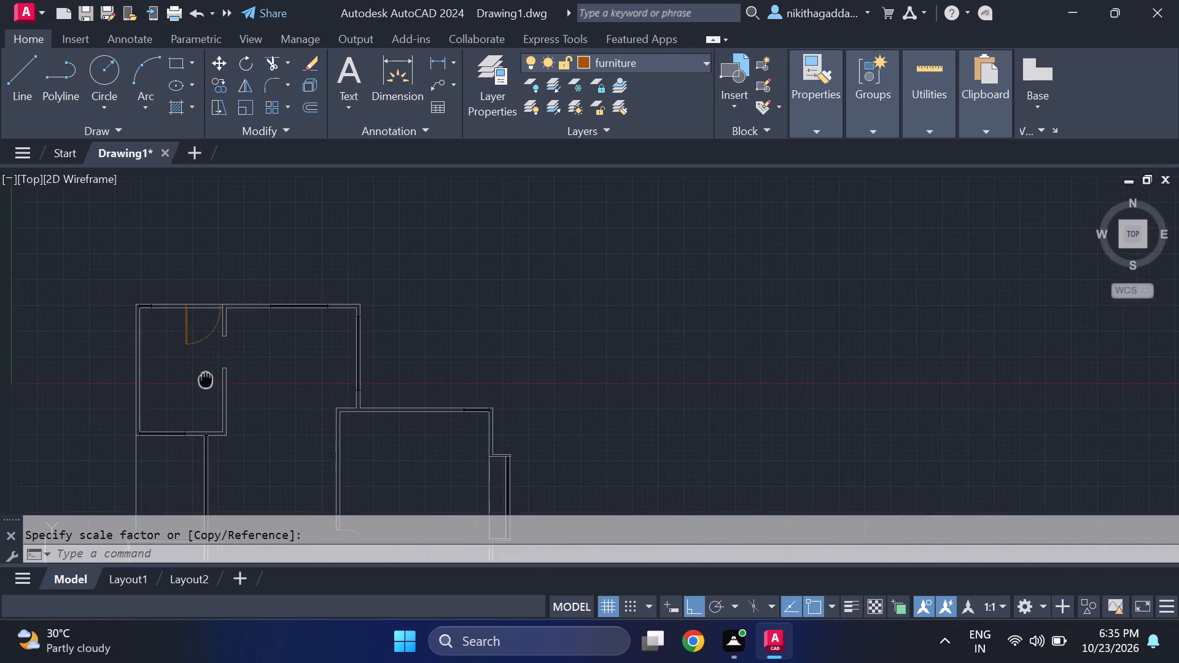
middle_drag(210, 378, 244, 381)
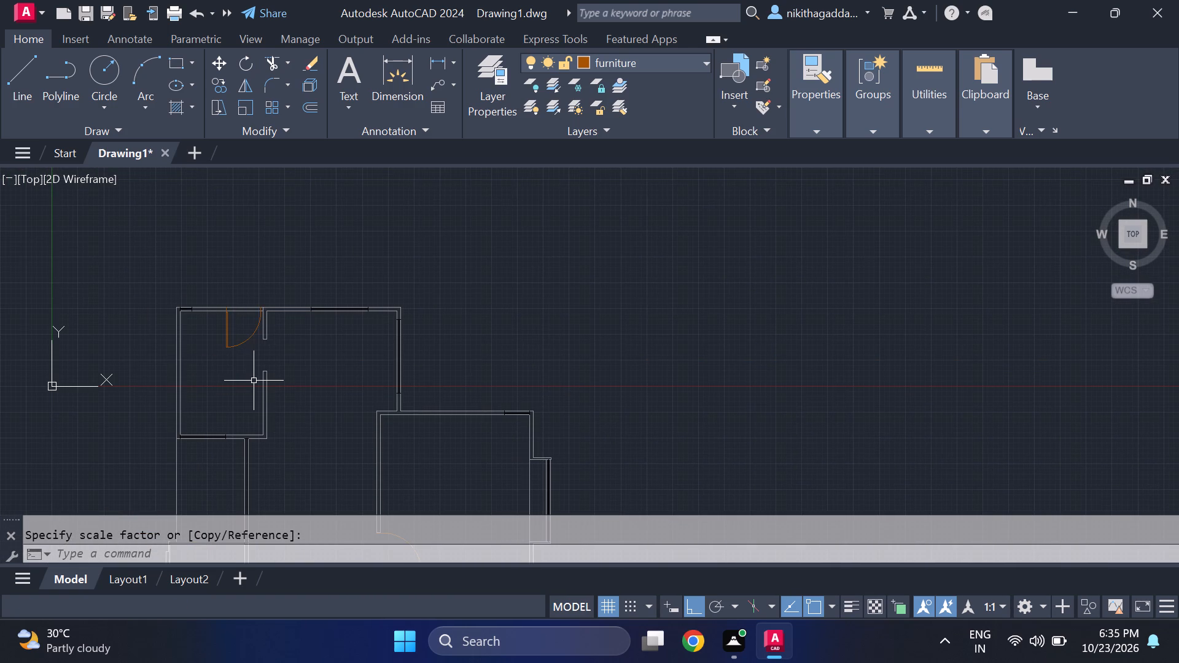
key(Escape)
key(Escape)
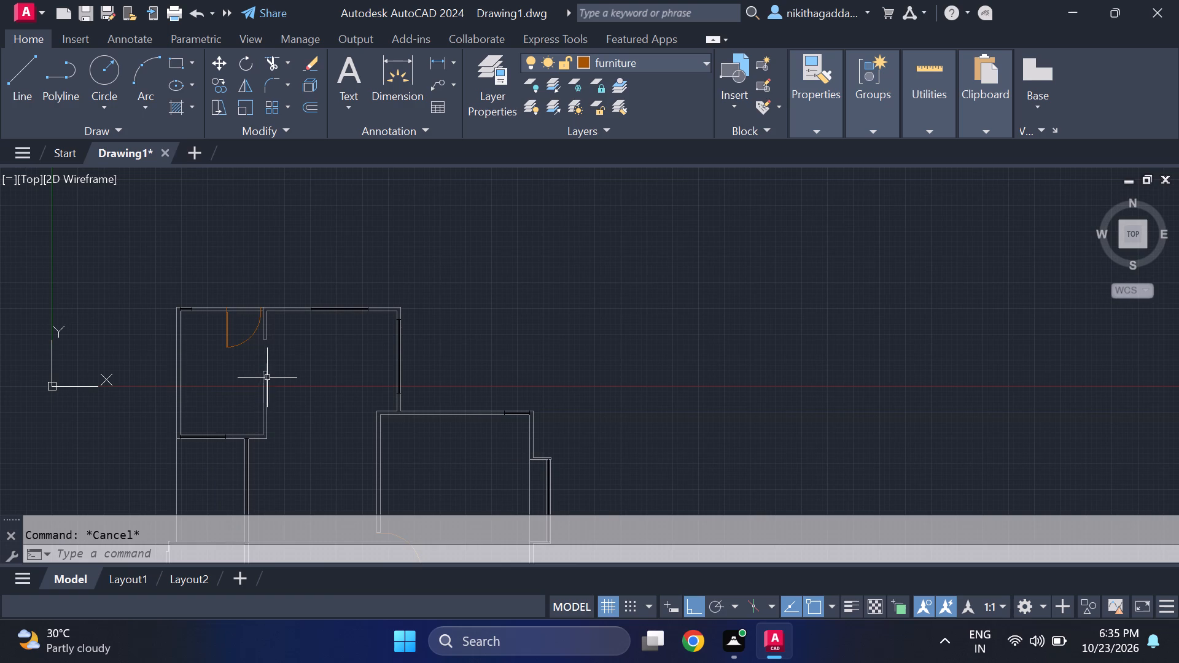
scroll(295, 367, up, 1)
middle_drag(307, 387, 252, 353)
scroll(254, 351, down, 1)
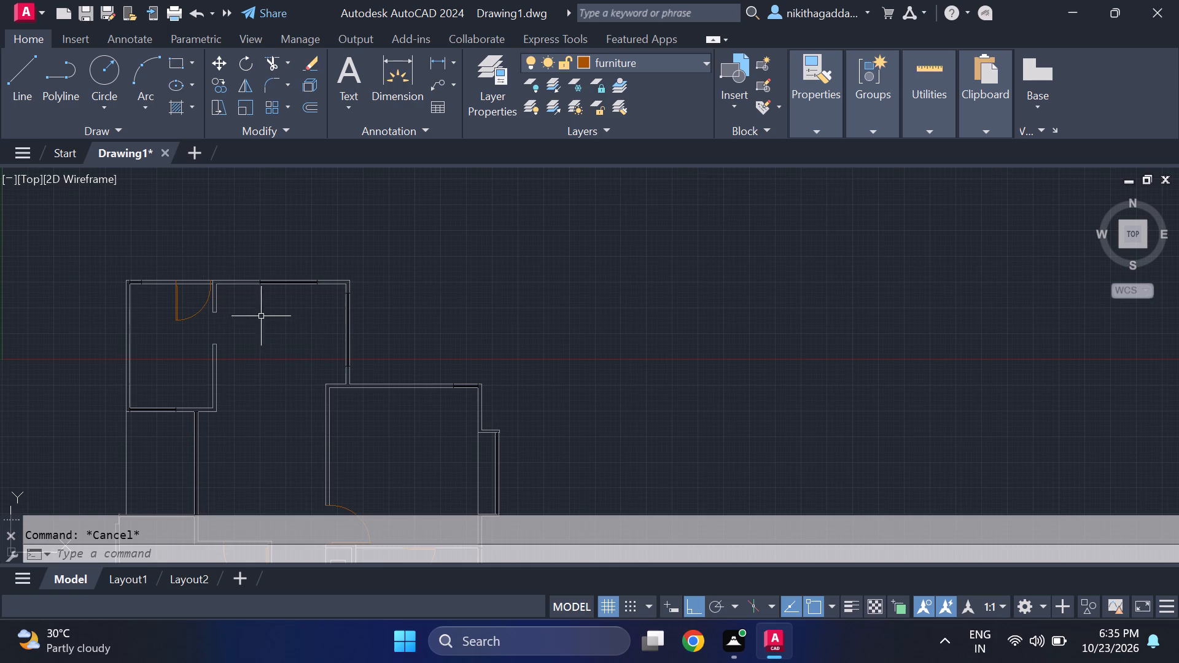
scroll(201, 292, up, 1)
middle_drag(251, 316, 230, 341)
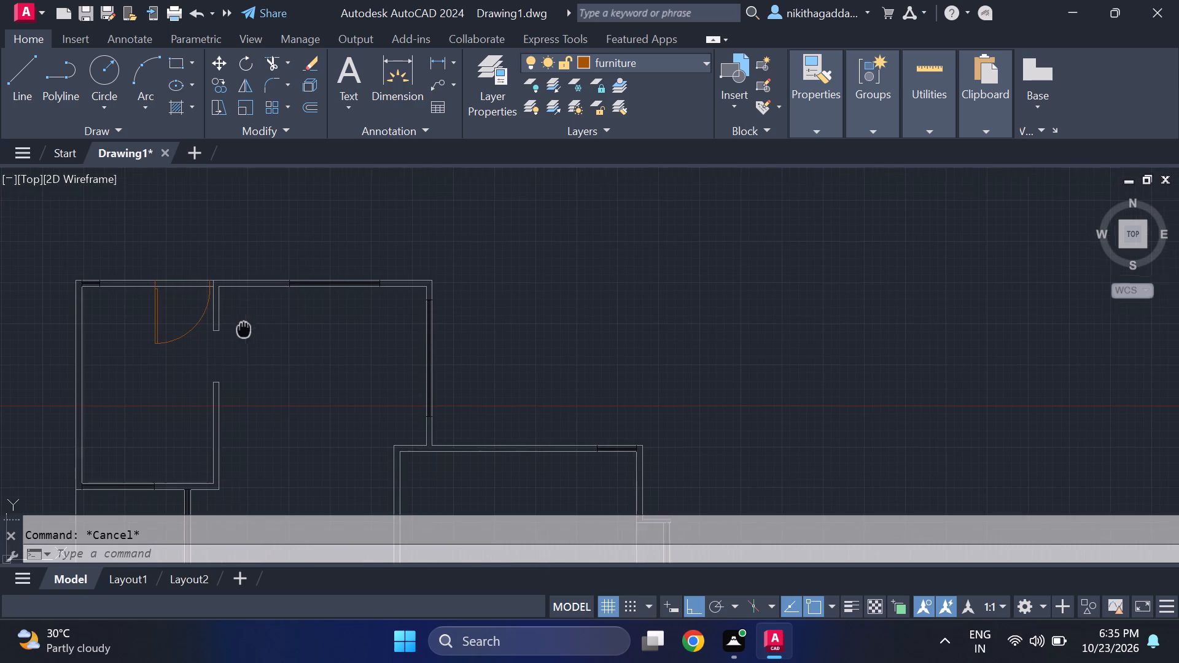
middle_drag(230, 341, 219, 358)
scroll(203, 338, down, 2)
middle_drag(216, 427, 171, 372)
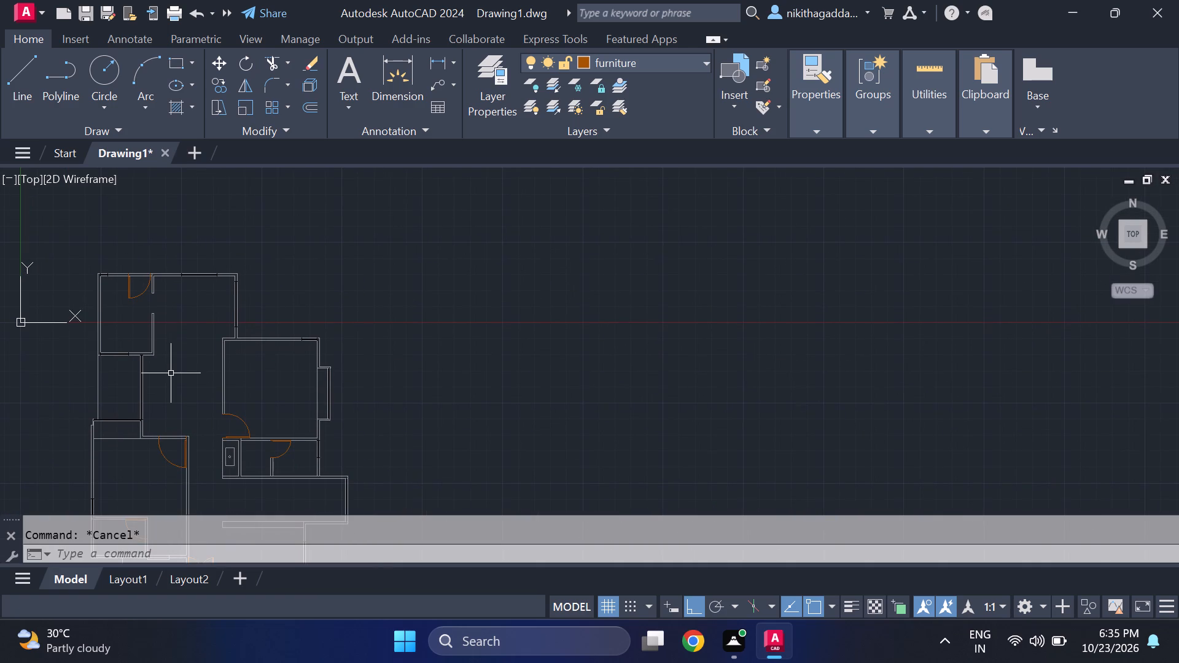
scroll(153, 334, up, 2)
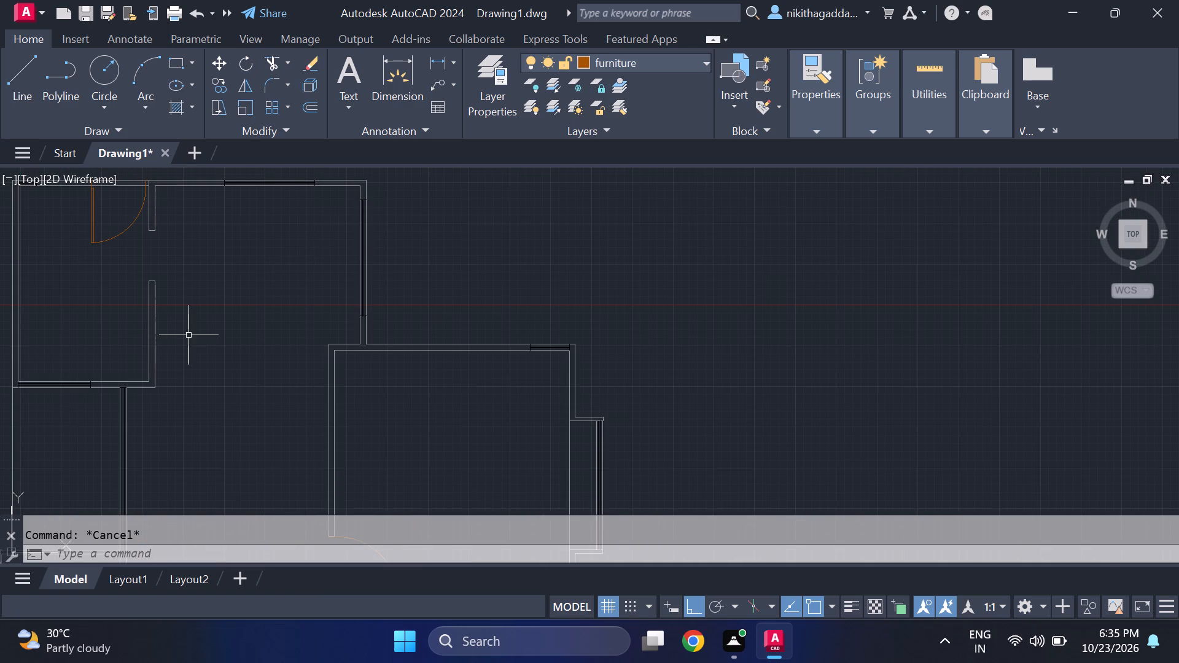
middle_drag(222, 346, 230, 355)
scroll(218, 345, down, 3)
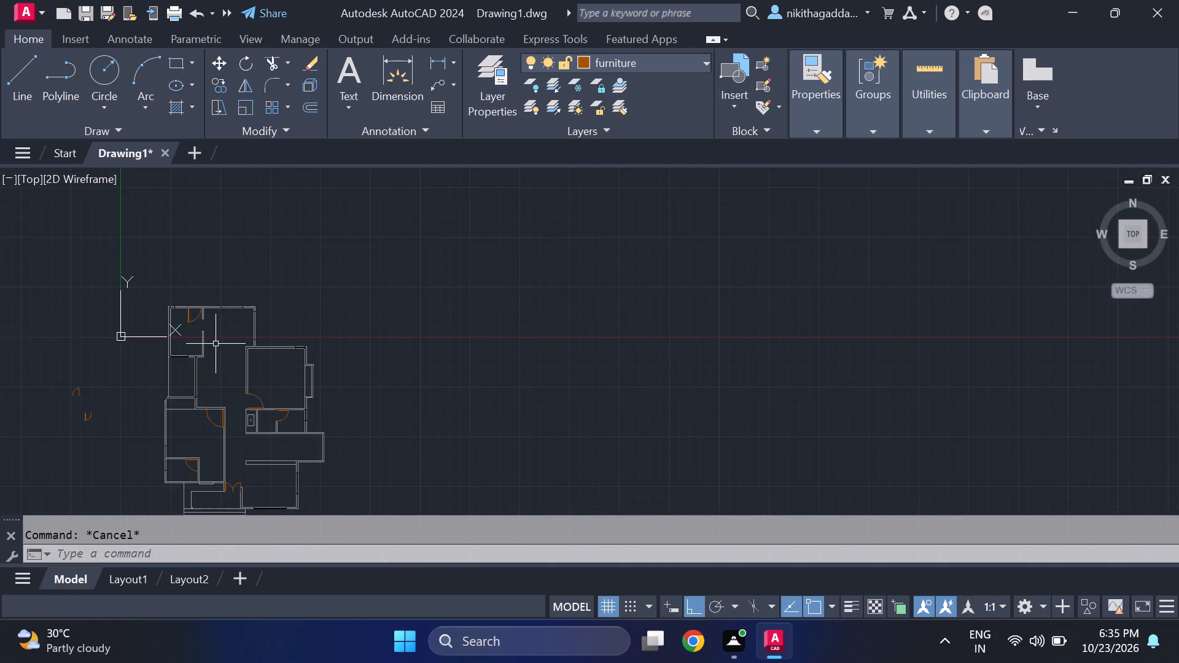
middle_drag(238, 379, 220, 374)
scroll(212, 360, up, 1)
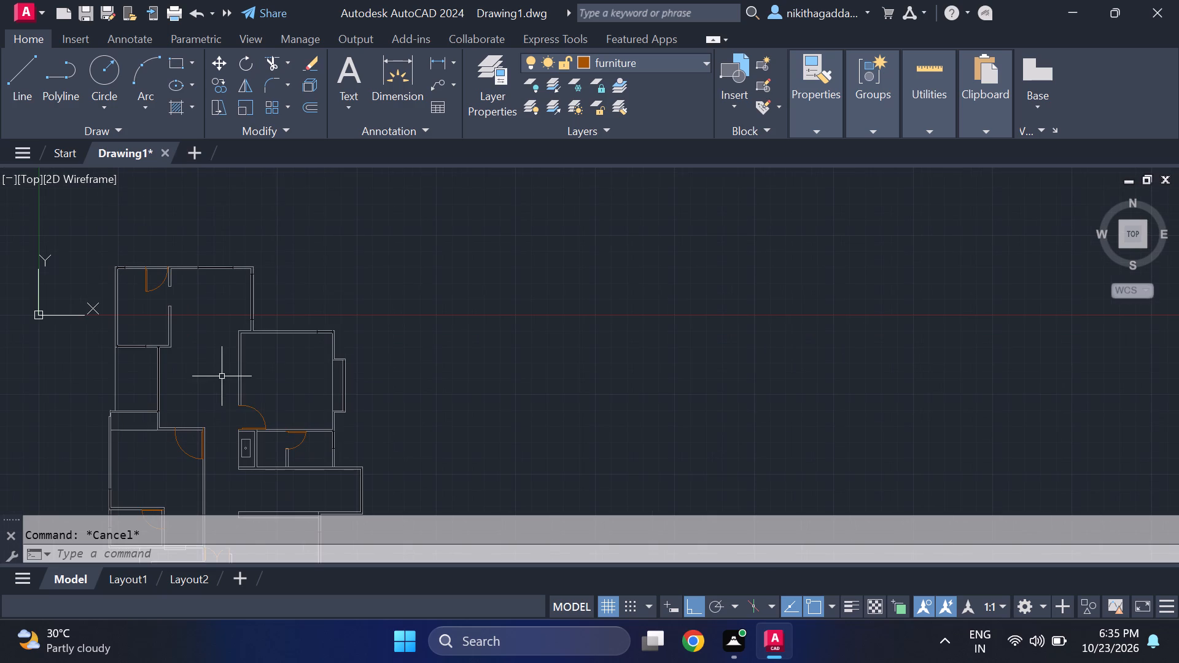
middle_drag(281, 388, 237, 347)
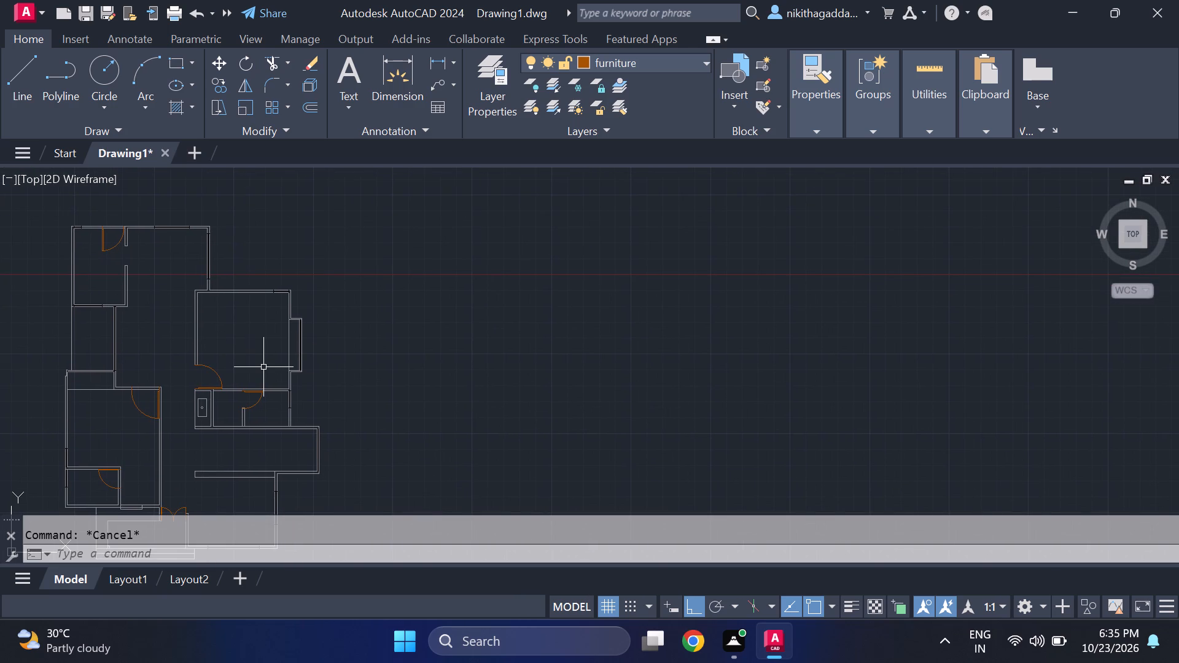
scroll(249, 345, up, 1)
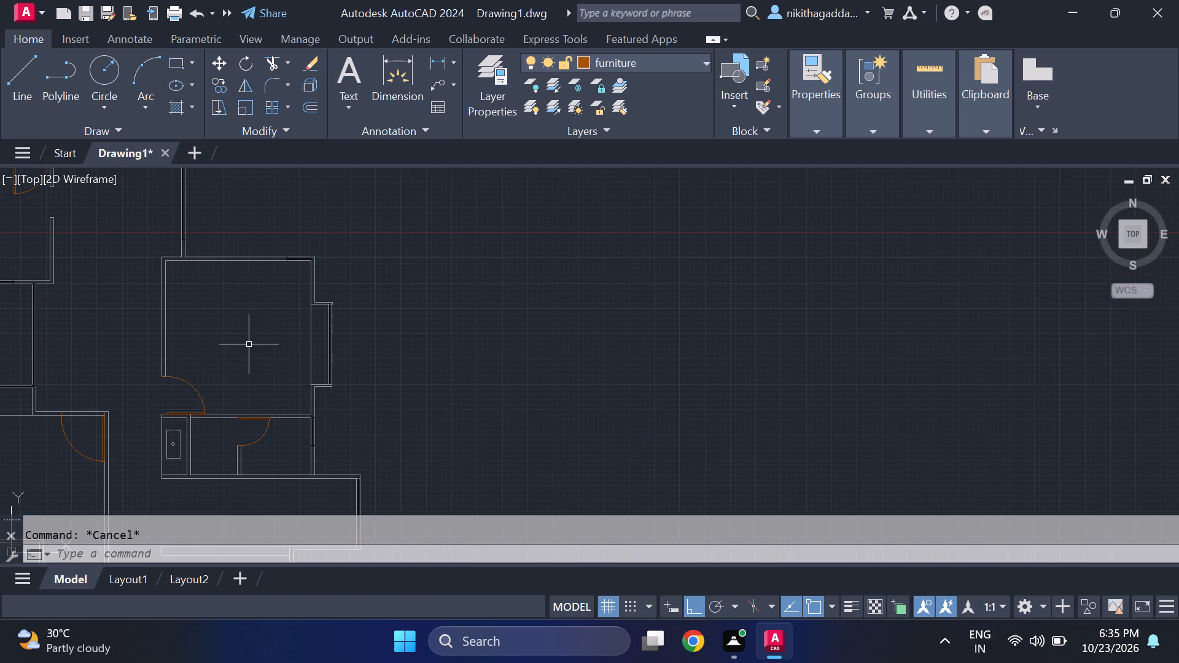
middle_drag(222, 249, 304, 425)
scroll(224, 251, up, 1)
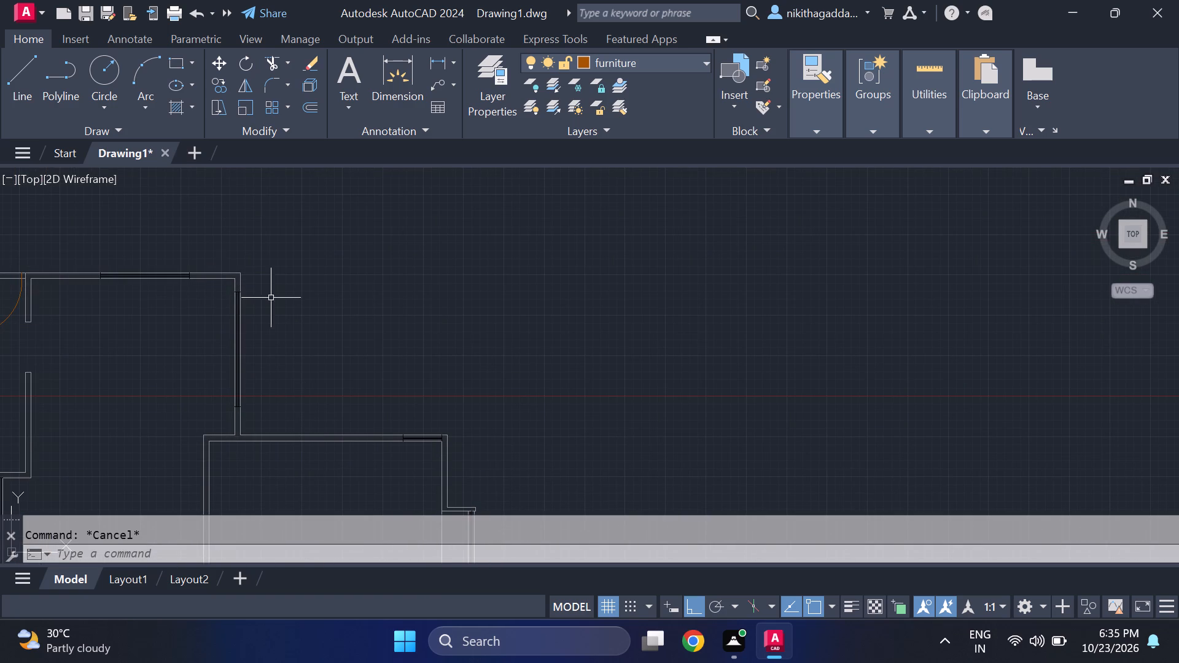
scroll(301, 324, down, 3)
middle_drag(312, 411, 259, 371)
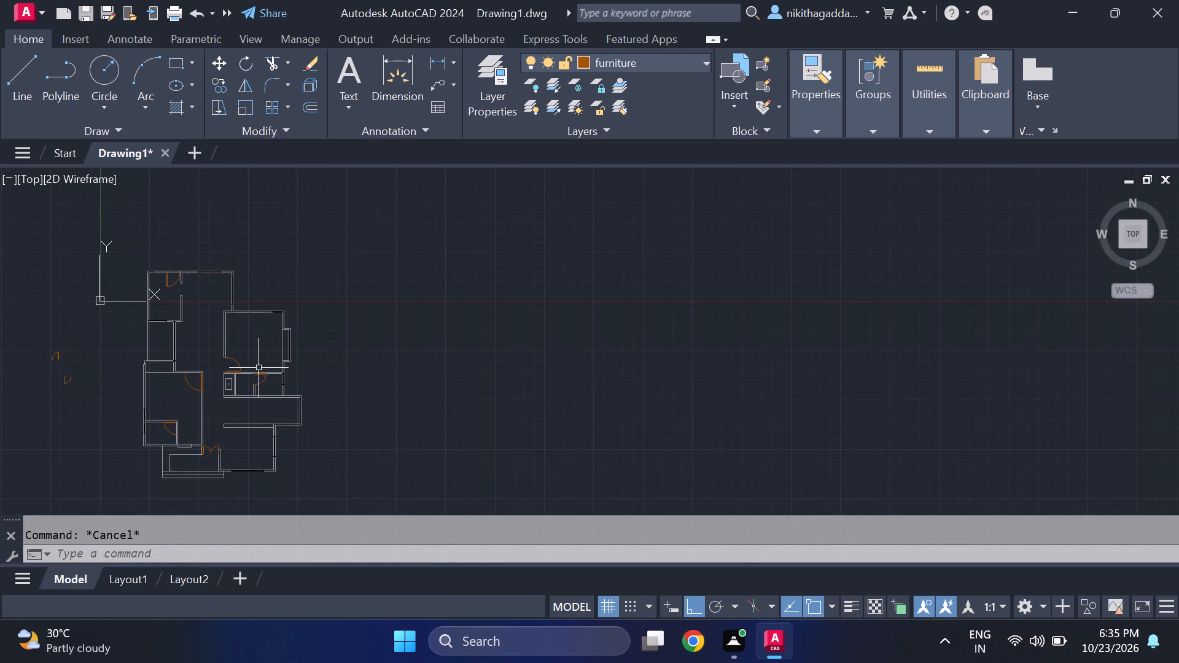
middle_drag(200, 319, 407, 363)
scroll(408, 365, up, 1)
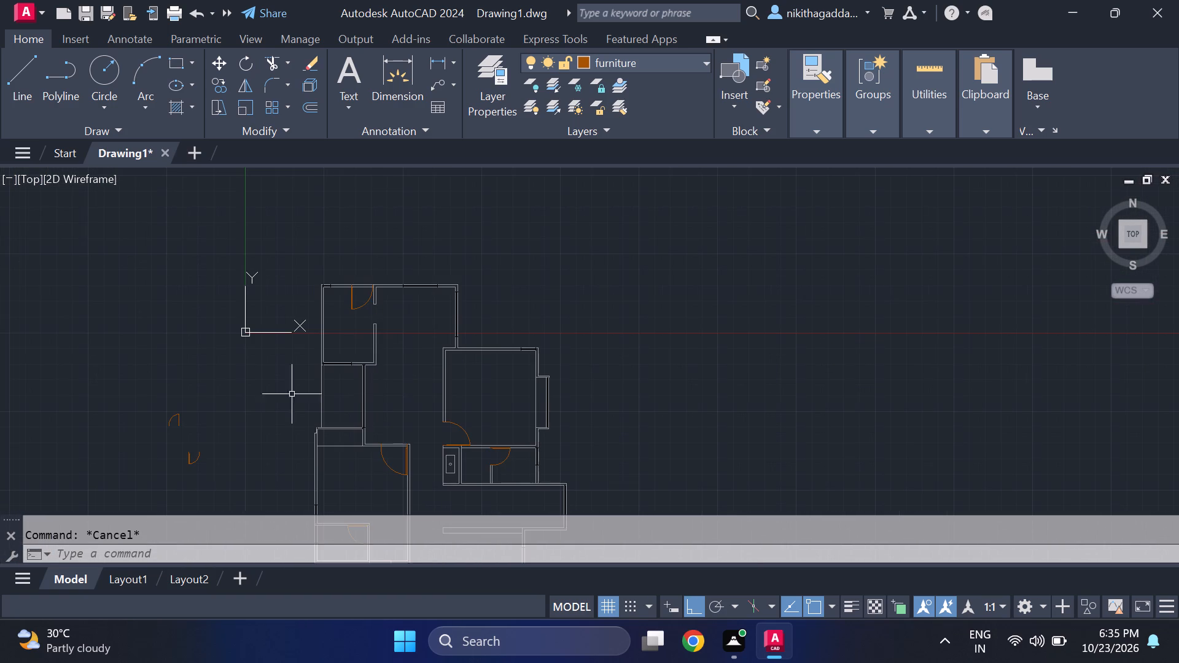
Delete the two spare door blocks lying outside the floor plan to its west.
scroll(230, 389, down, 3)
scroll(208, 409, up, 2)
scroll(266, 365, up, 2)
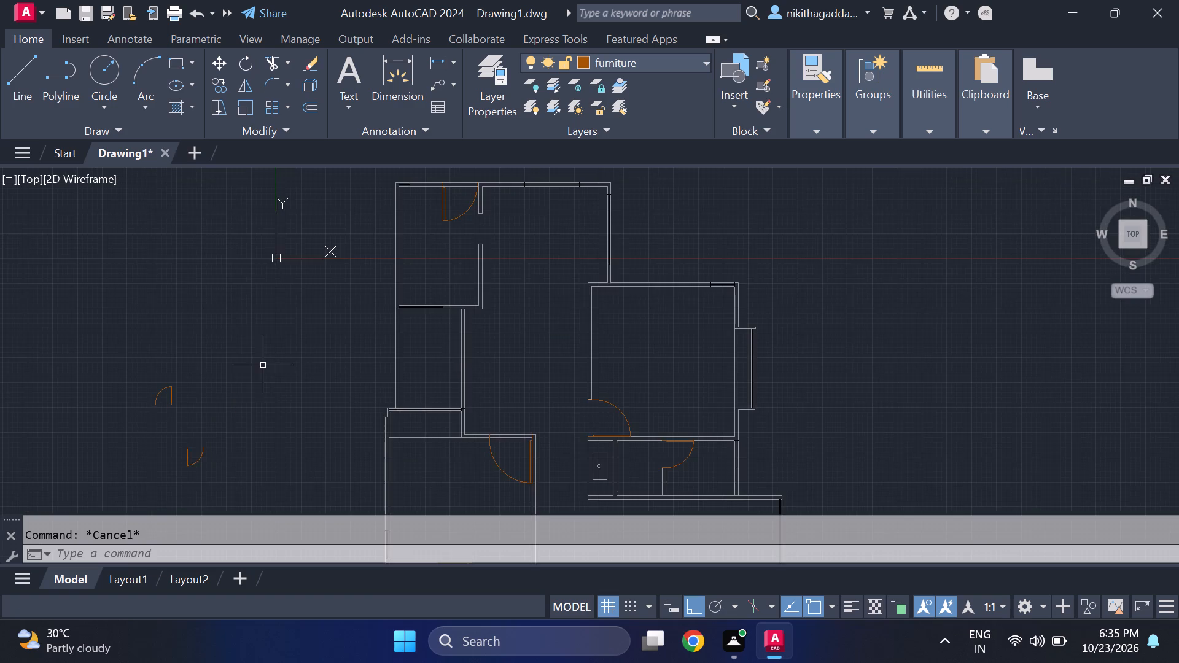
scroll(185, 379, down, 4)
scroll(176, 370, up, 3)
middle_drag(235, 438, 290, 386)
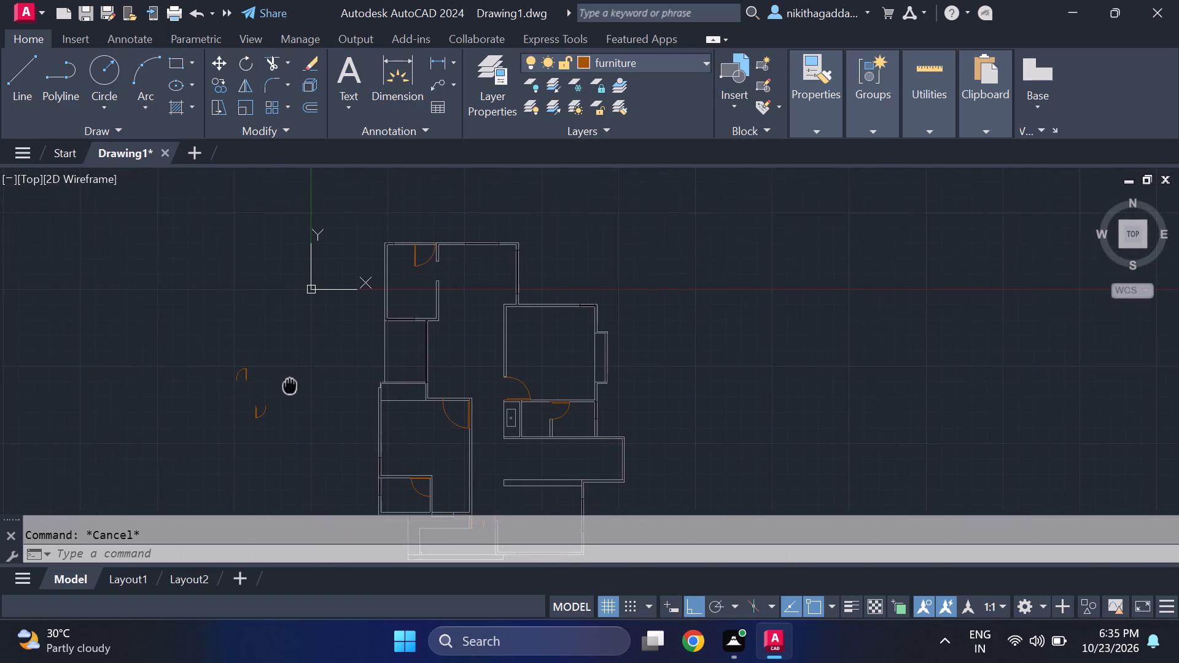
middle_drag(290, 386, 296, 379)
scroll(274, 387, up, 2)
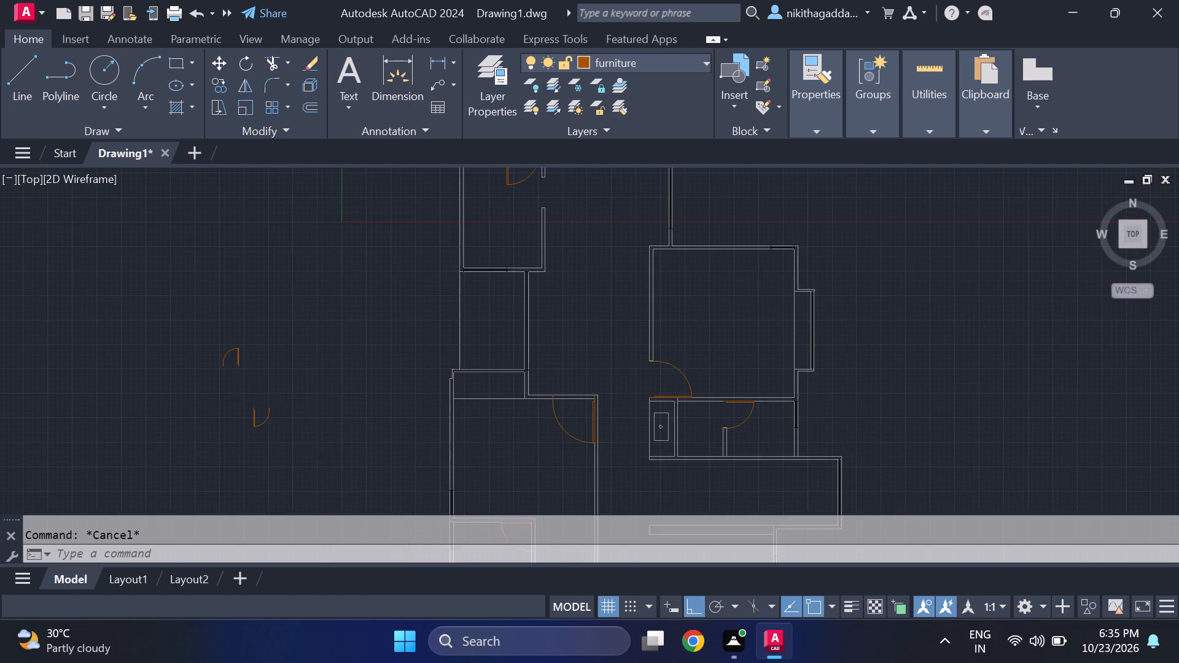
click(294, 300)
click(147, 461)
key(Delete)
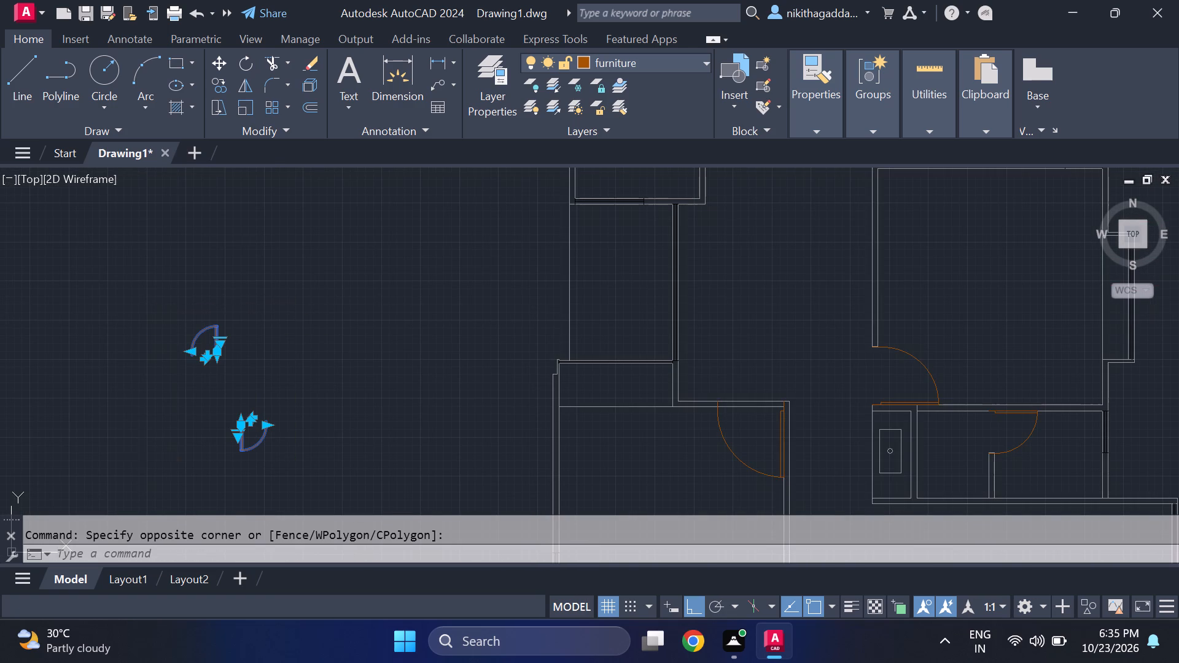
Examine the floor plan without the spare doors, looking closely at the northern room's outer walls and windows.
scroll(189, 408, down, 3)
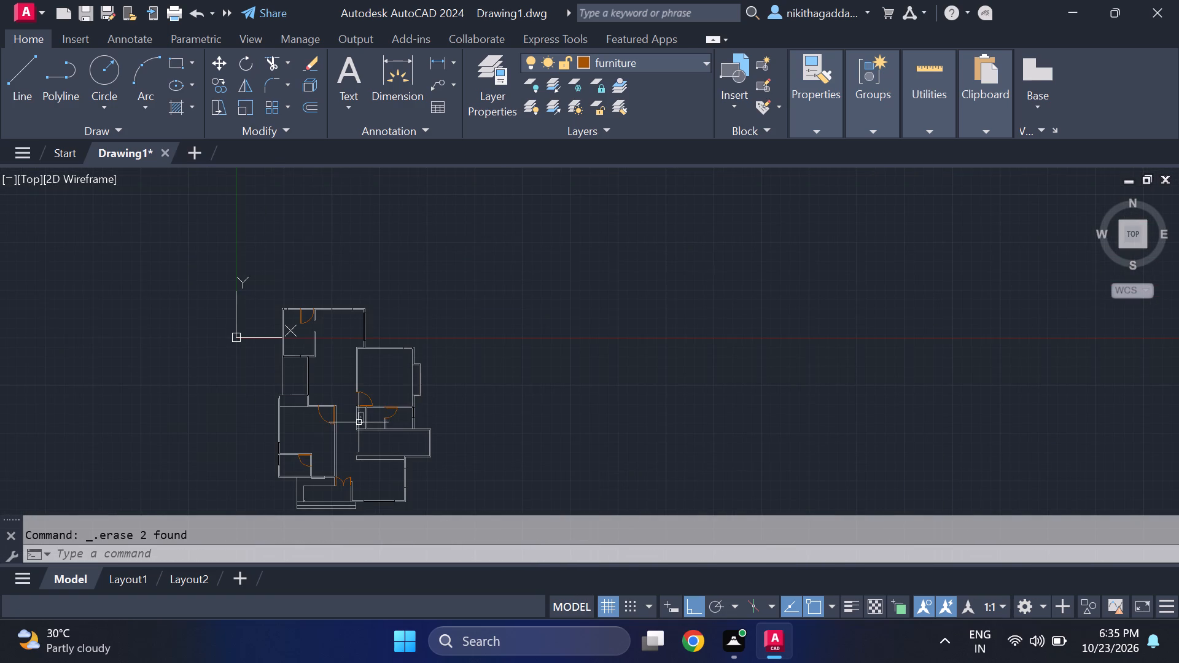
middle_drag(352, 421, 321, 412)
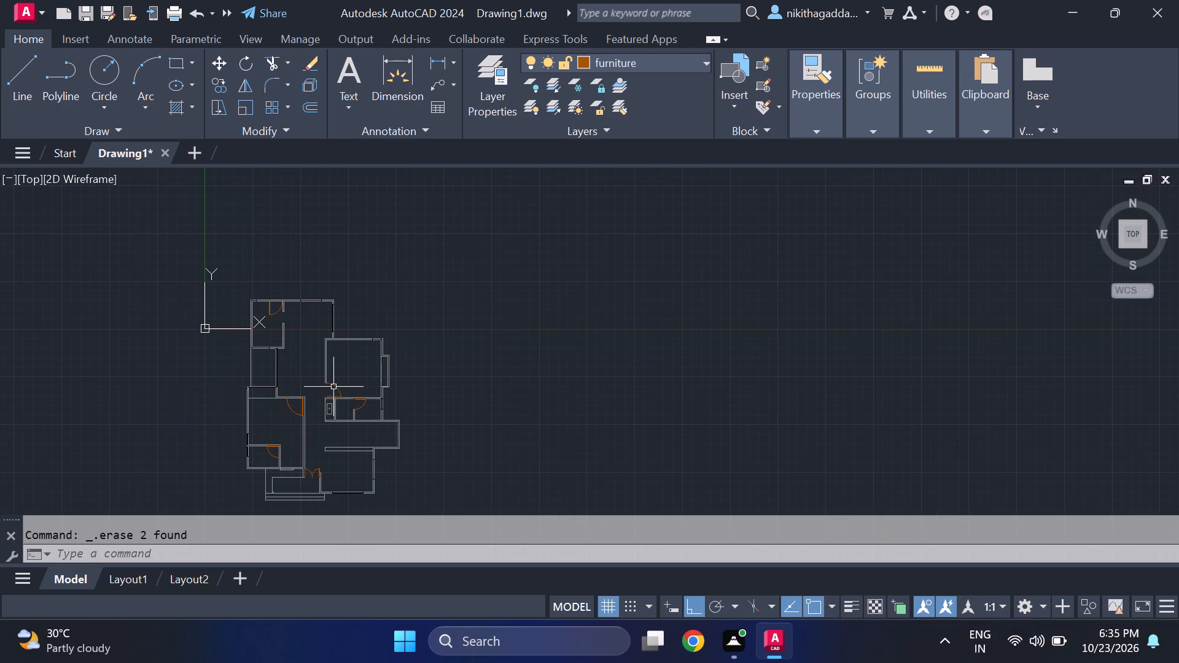
scroll(335, 350, up, 2)
middle_drag(351, 364, 373, 390)
scroll(363, 373, up, 1)
middle_drag(362, 344, 389, 404)
scroll(372, 422, down, 2)
scroll(332, 347, up, 5)
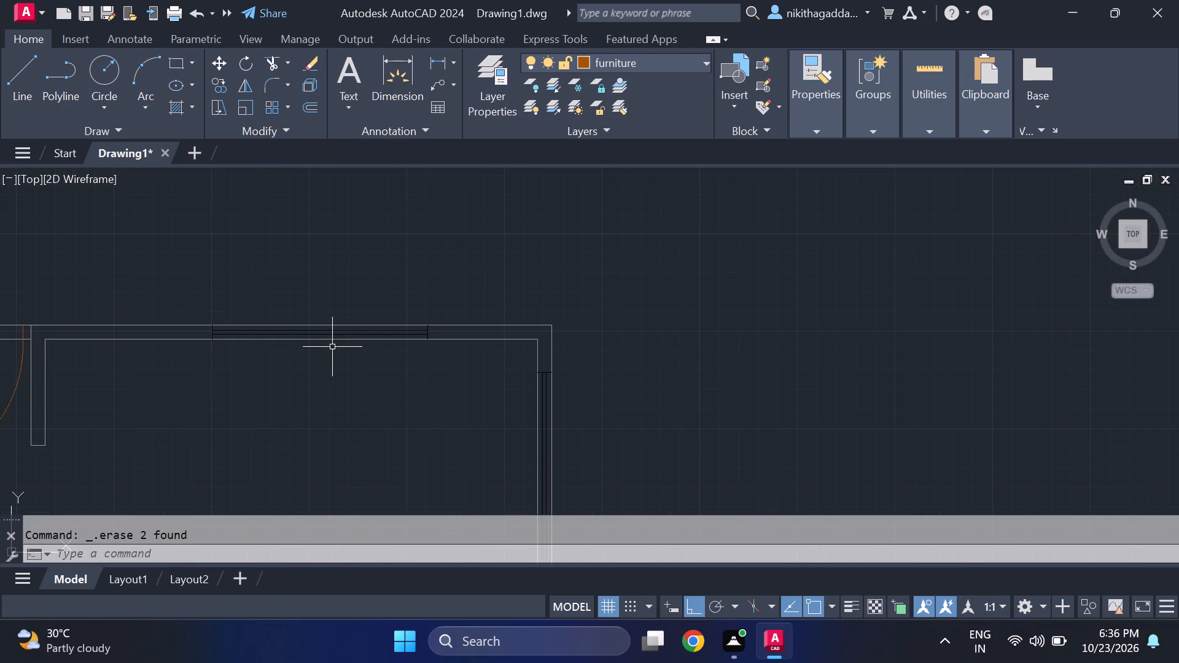
scroll(332, 347, down, 2)
scroll(335, 411, down, 3)
middle_drag(339, 445, 283, 401)
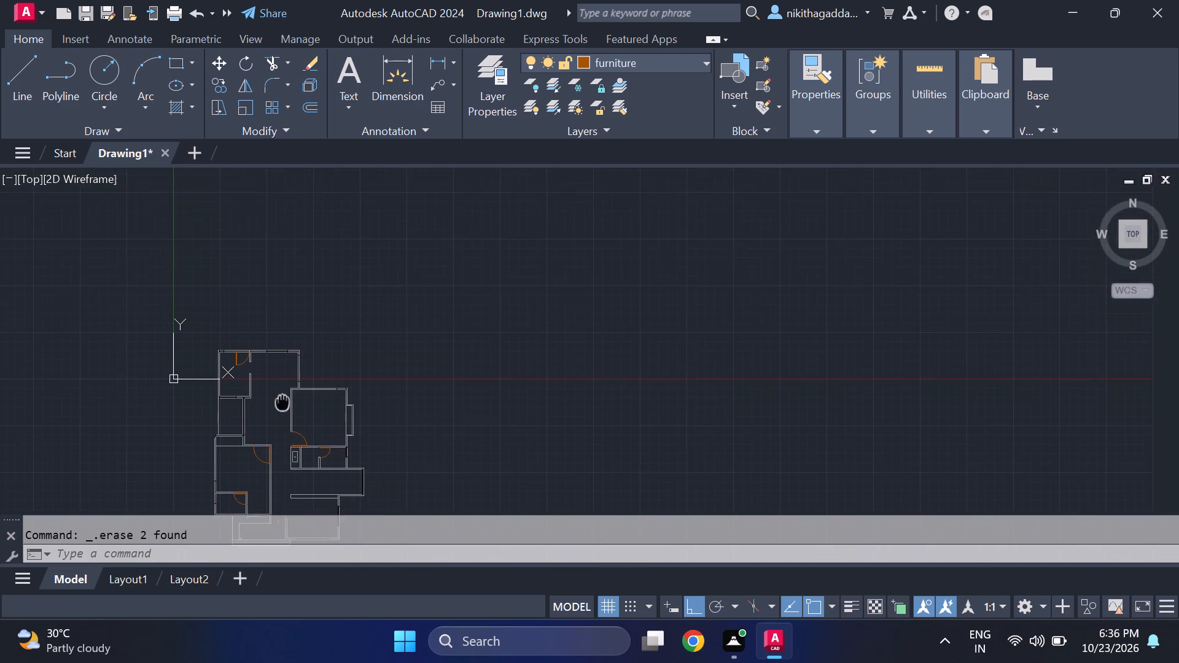
Examine the northern rooms, the northwest room's door and wall opening, and the walls of the adjoining eastern room.
middle_drag(283, 401, 286, 392)
scroll(226, 406, up, 2)
scroll(271, 351, up, 2)
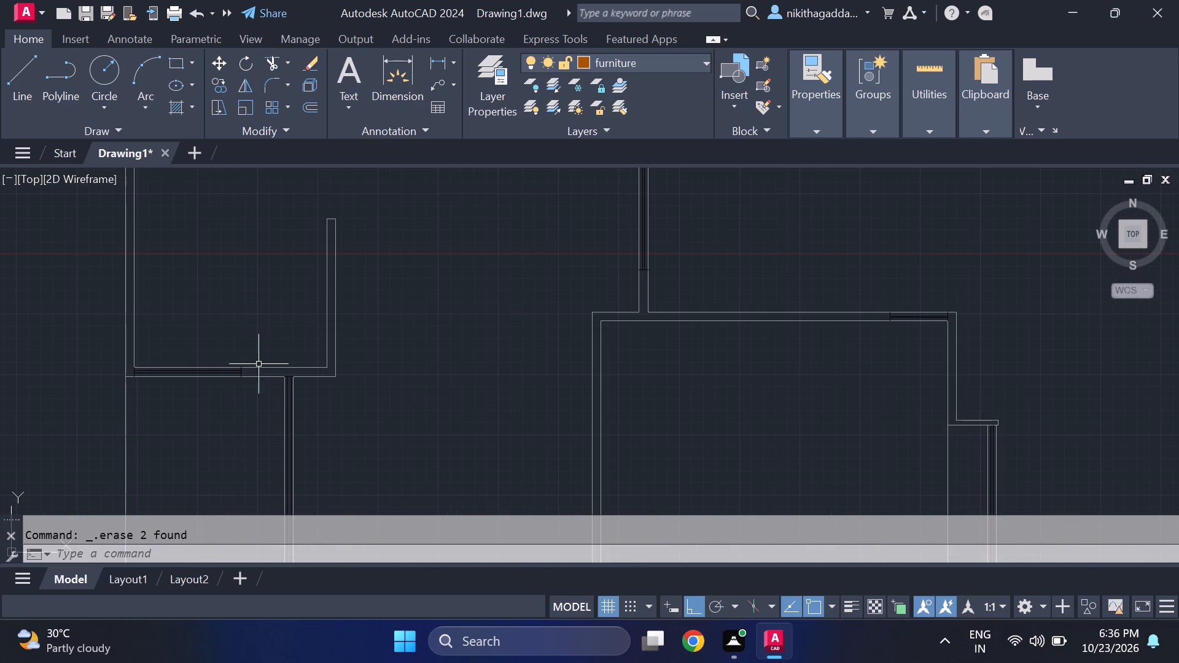
scroll(228, 365, up, 2)
scroll(145, 378, down, 2)
middle_drag(172, 403, 386, 435)
scroll(387, 425, down, 2)
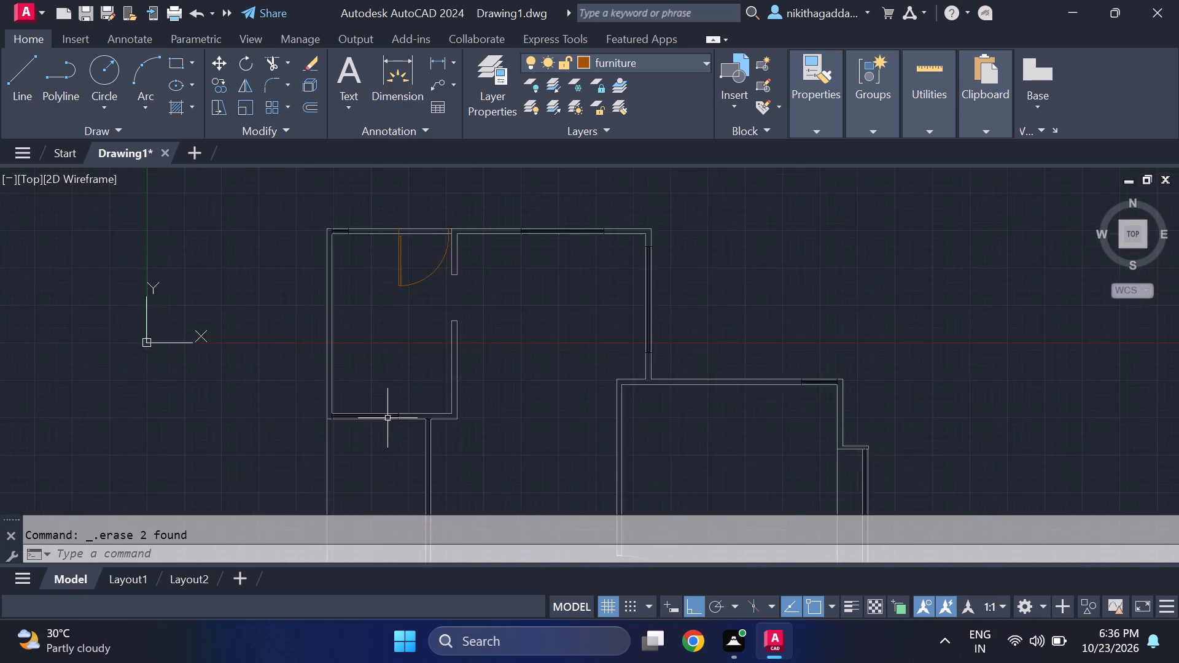
scroll(387, 418, down, 2)
scroll(409, 403, up, 4)
scroll(418, 410, down, 3)
middle_drag(435, 429, 400, 400)
scroll(405, 406, up, 1)
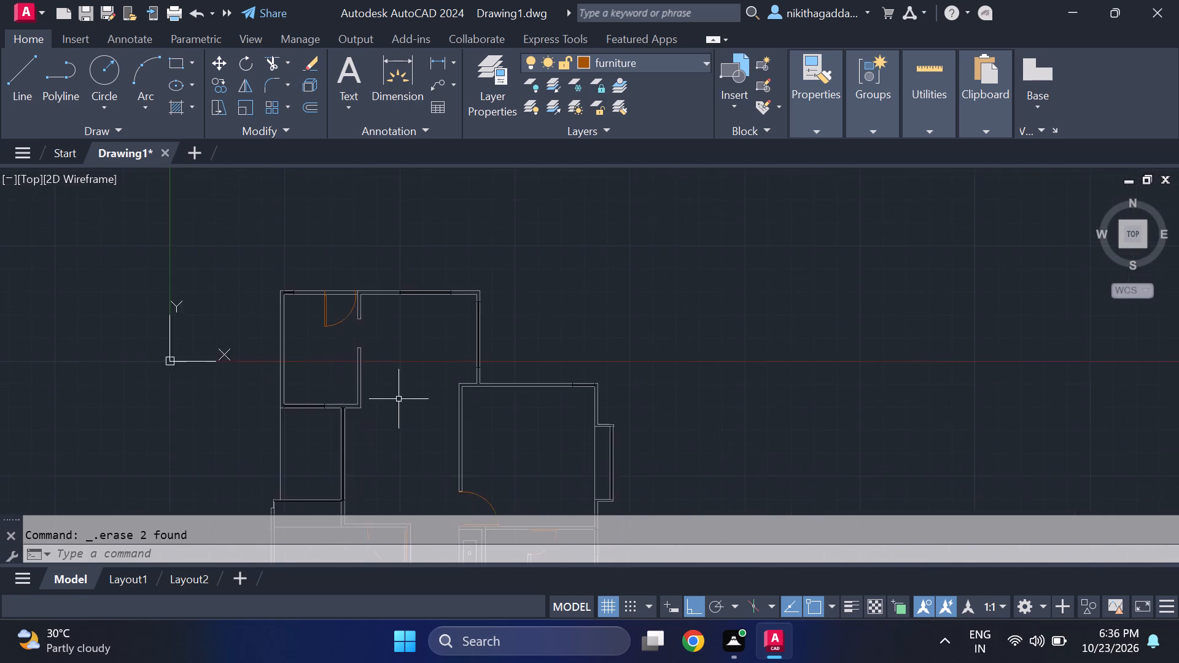
scroll(399, 399, up, 2)
scroll(398, 399, down, 3)
middle_drag(413, 430, 400, 421)
scroll(402, 423, up, 2)
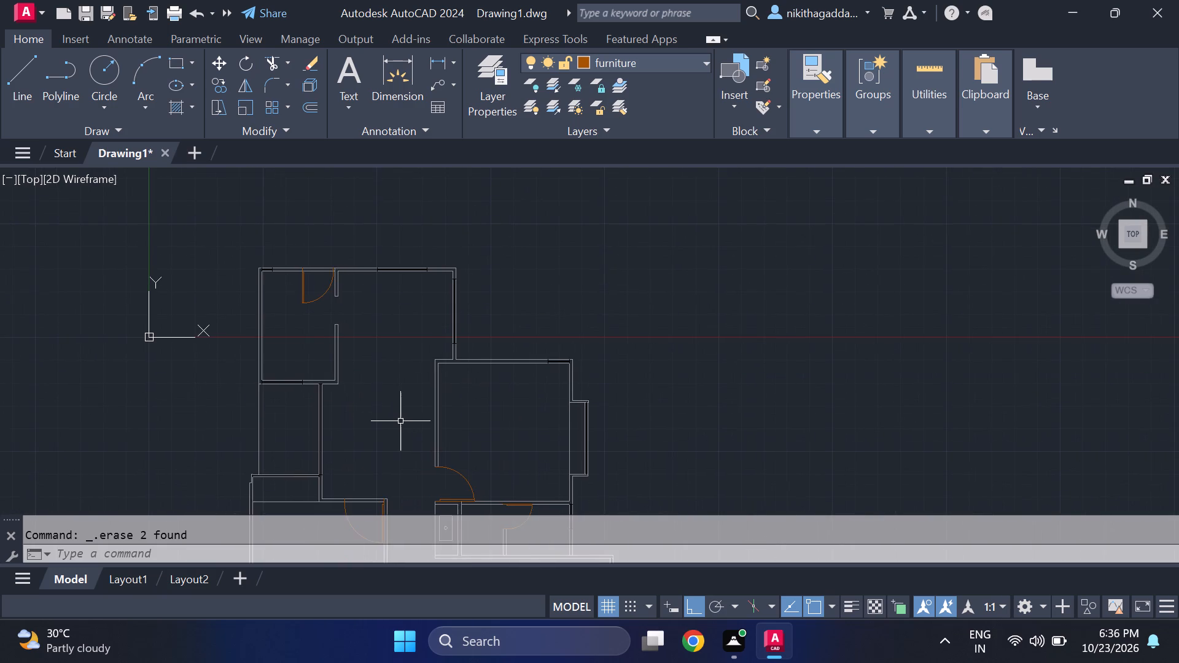
scroll(400, 421, down, 3)
scroll(434, 458, up, 1)
middle_drag(434, 458, 421, 428)
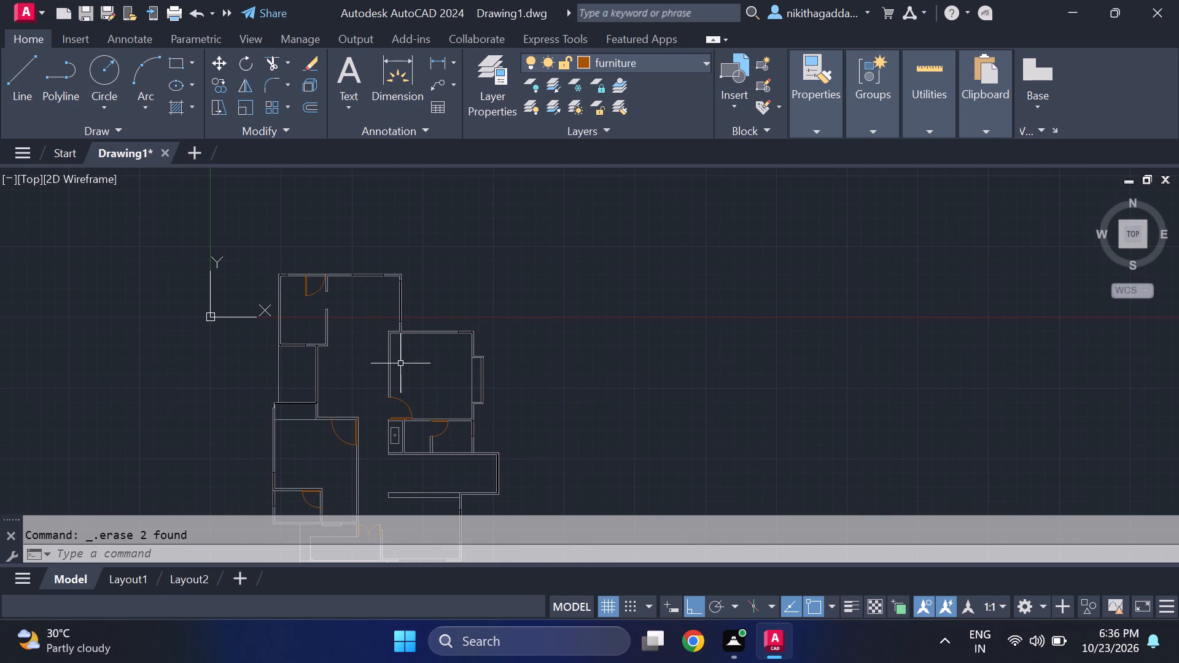
scroll(399, 359, up, 3)
scroll(399, 359, down, 4)
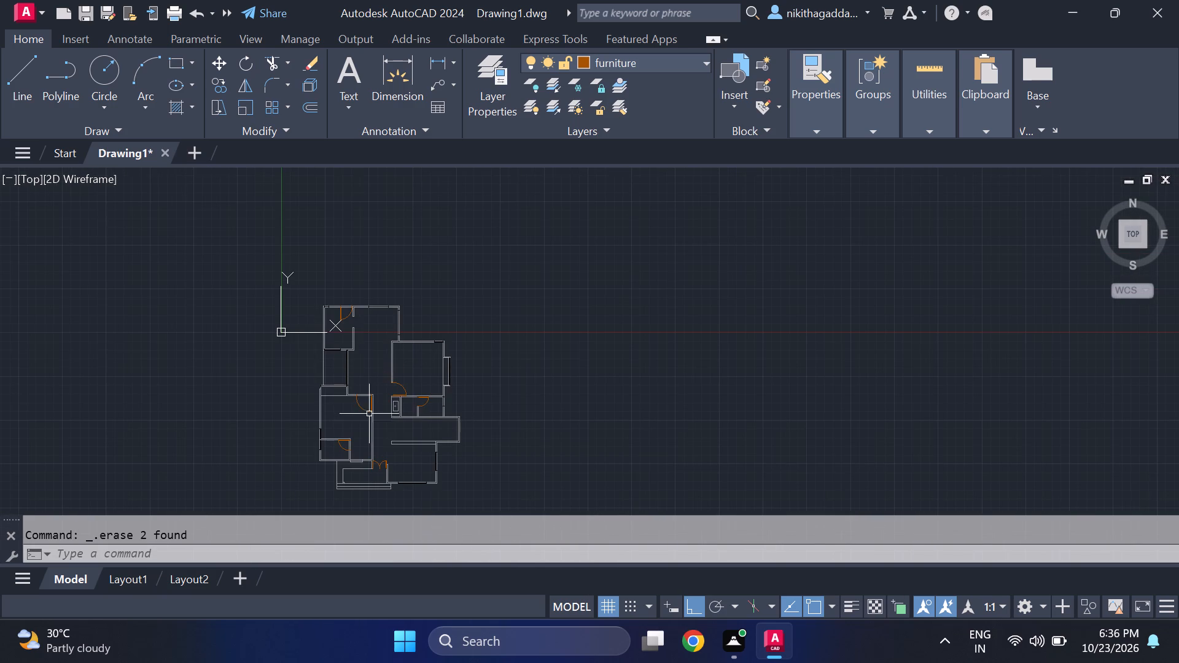
Examine the whole floor plan, focusing on the central passage and the doors of the rooms on both sides.
middle_drag(371, 417, 357, 385)
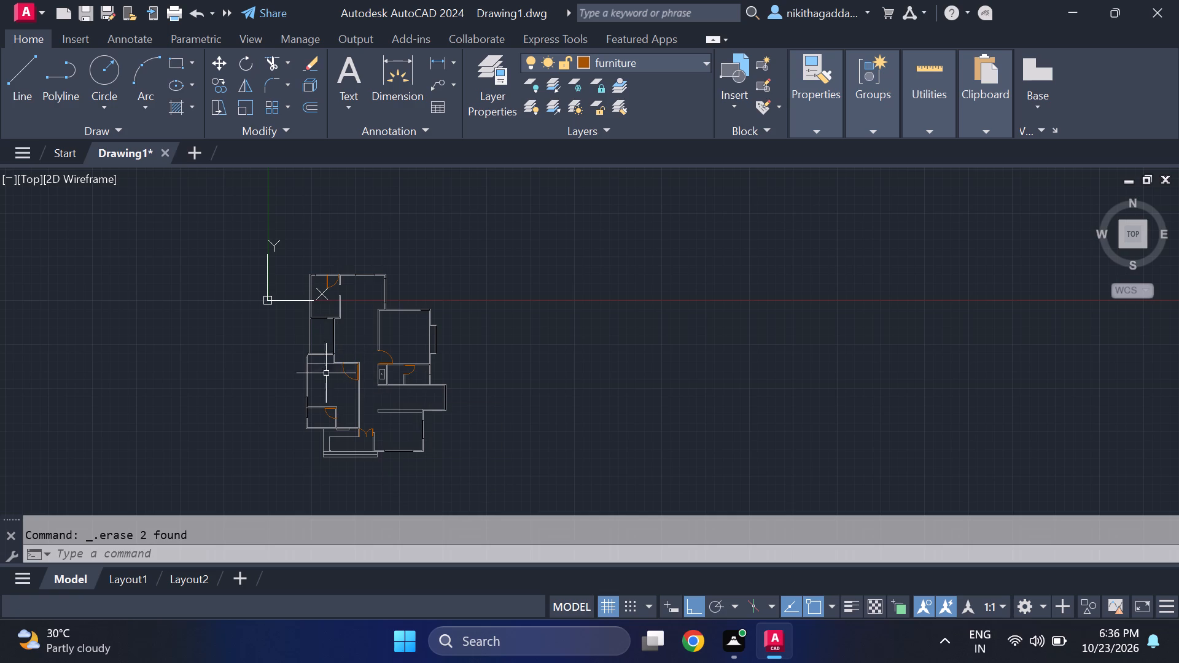
scroll(339, 355, up, 2)
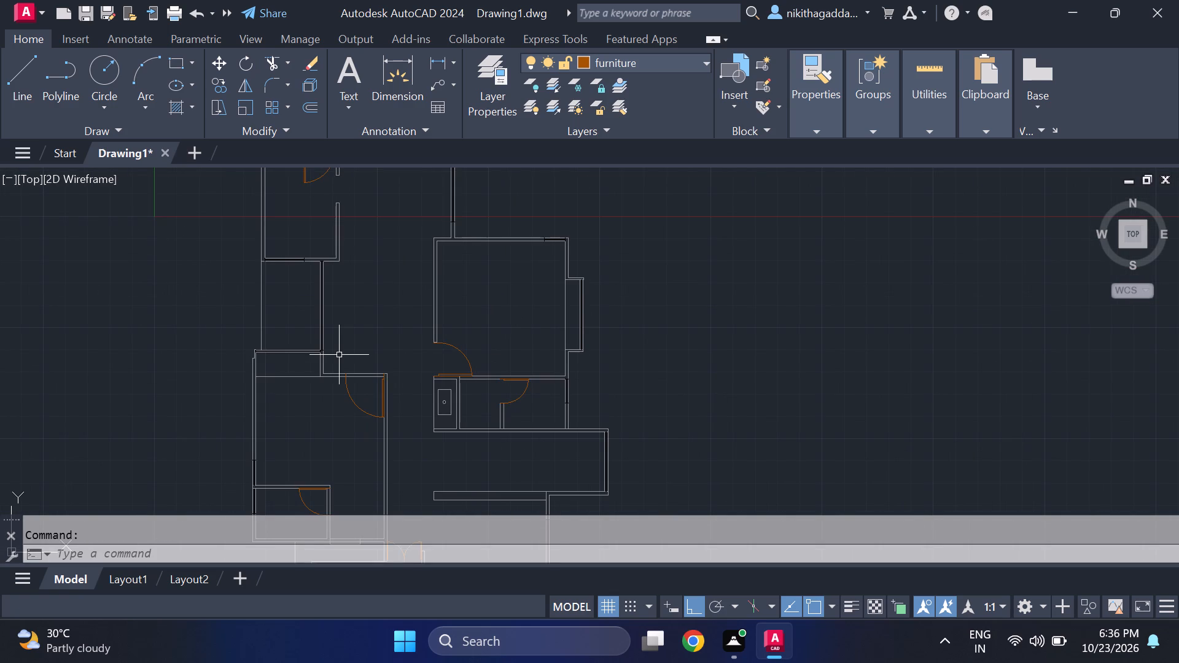
scroll(351, 359, down, 2)
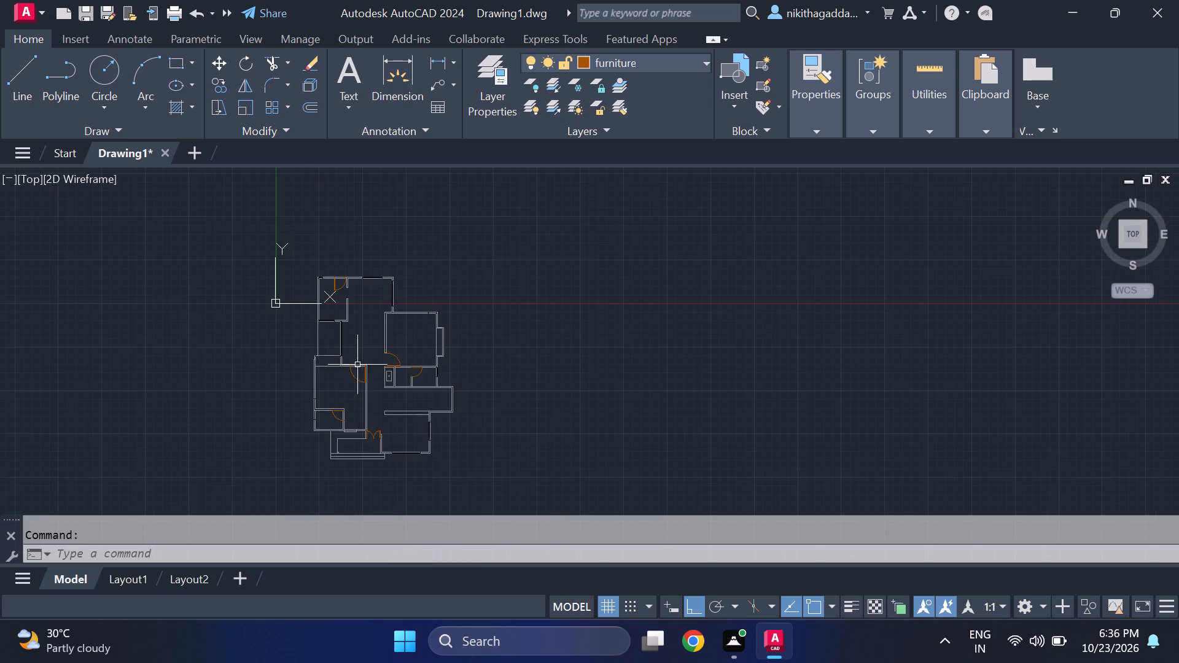
middle_drag(376, 344, 395, 360)
scroll(398, 361, down, 2)
scroll(383, 349, up, 2)
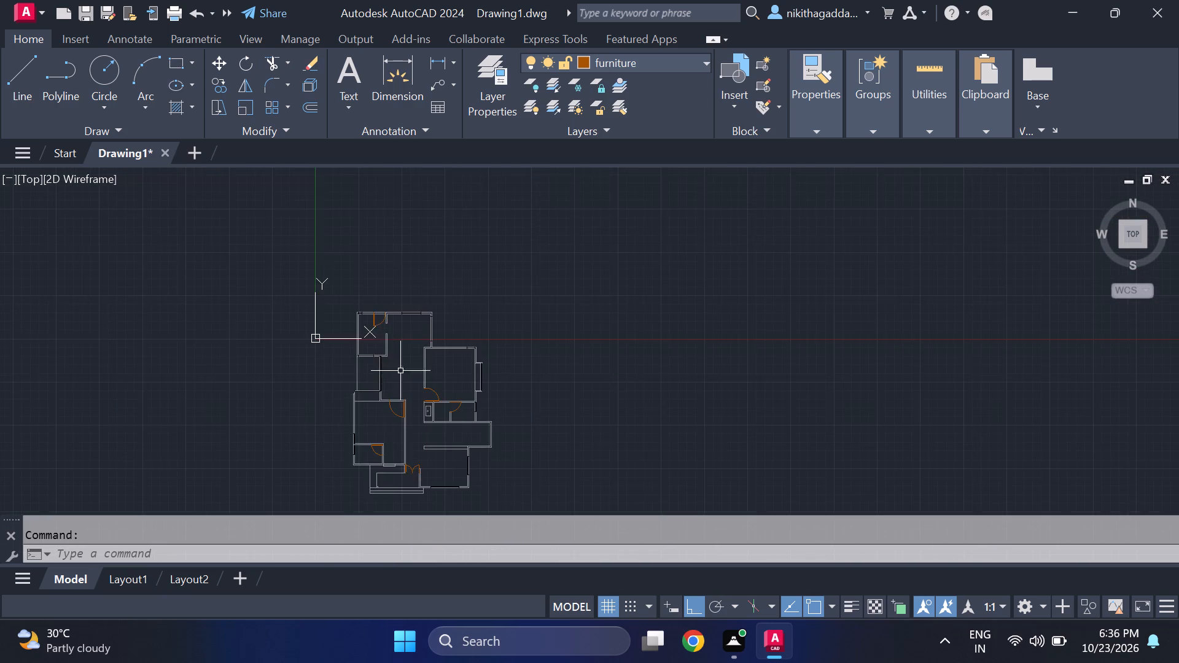
scroll(418, 399, up, 2)
middle_drag(400, 381, 400, 390)
scroll(401, 390, down, 2)
scroll(408, 404, up, 3)
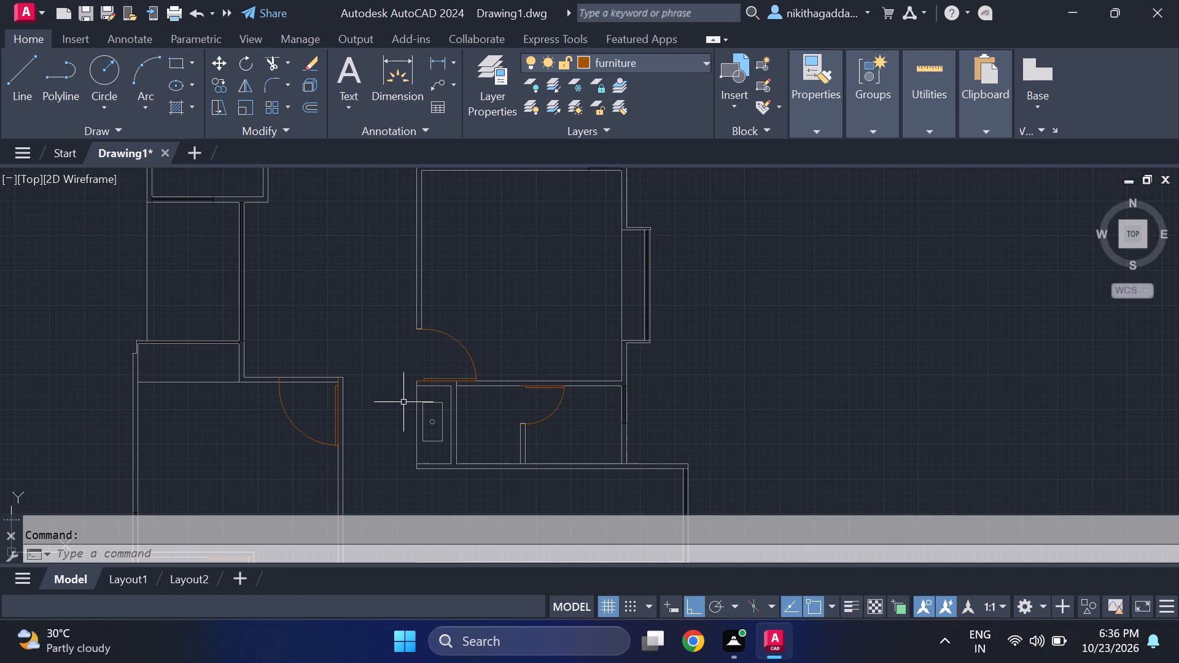
scroll(435, 417, up, 1)
scroll(453, 425, down, 2)
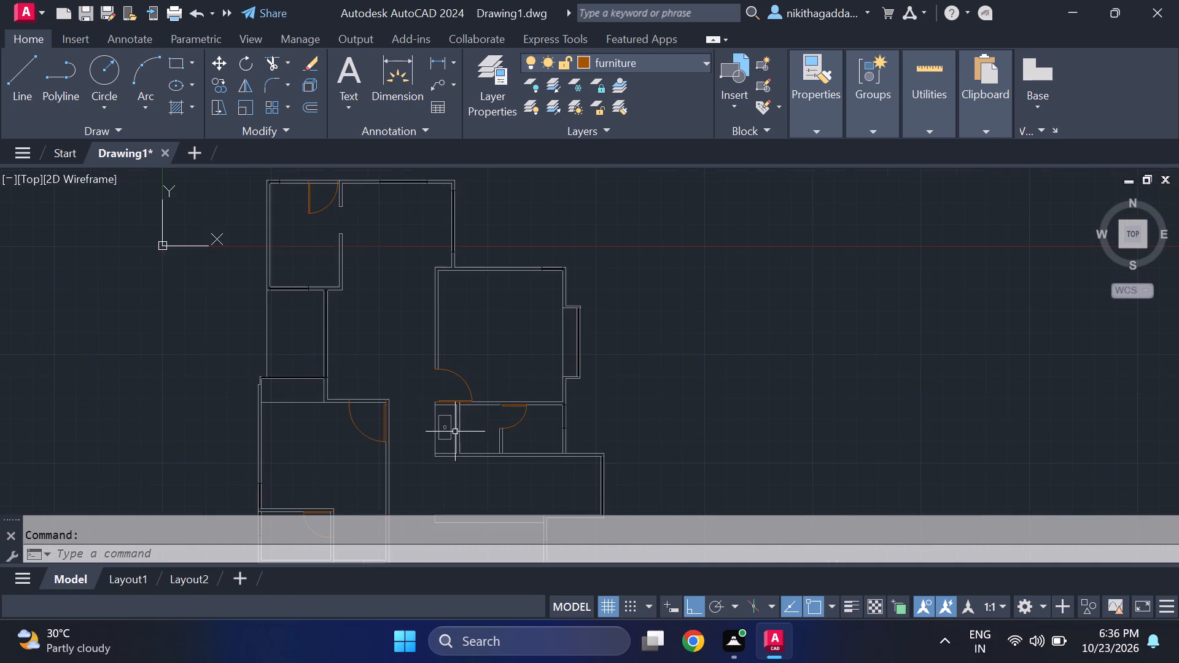
scroll(456, 429, up, 1)
middle_click(456, 440)
middle_drag(456, 440, 449, 433)
scroll(427, 389, down, 2)
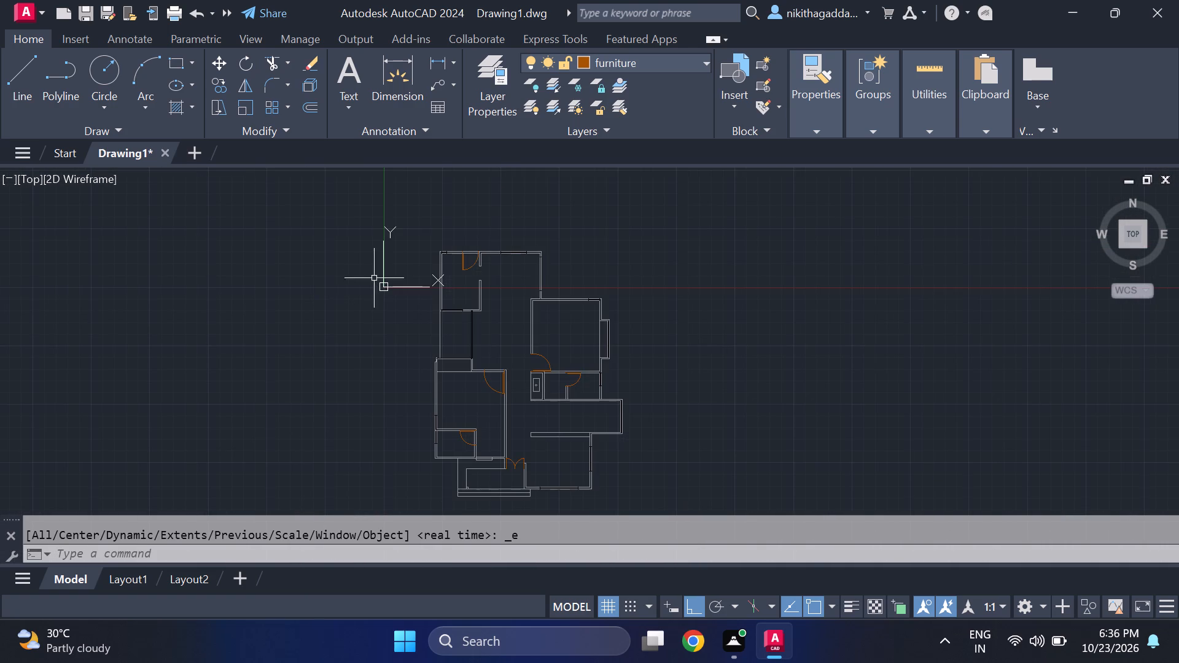
scroll(506, 407, up, 3)
middle_drag(507, 407, 412, 452)
scroll(373, 428, down, 2)
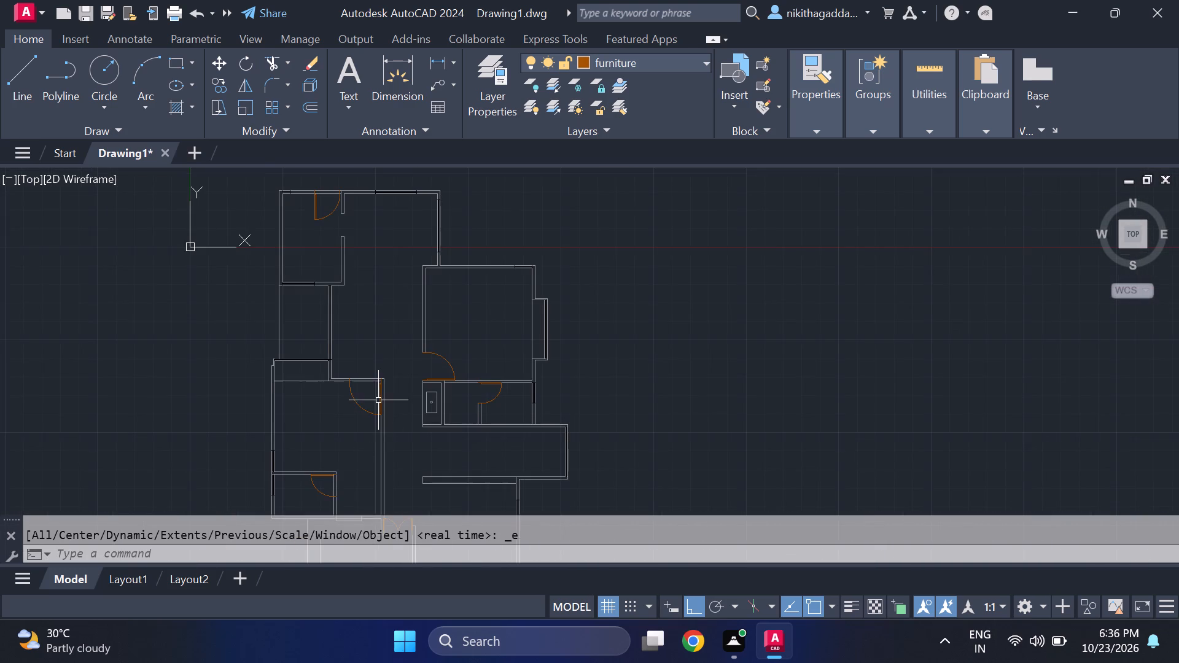
middle_drag(385, 415, 385, 422)
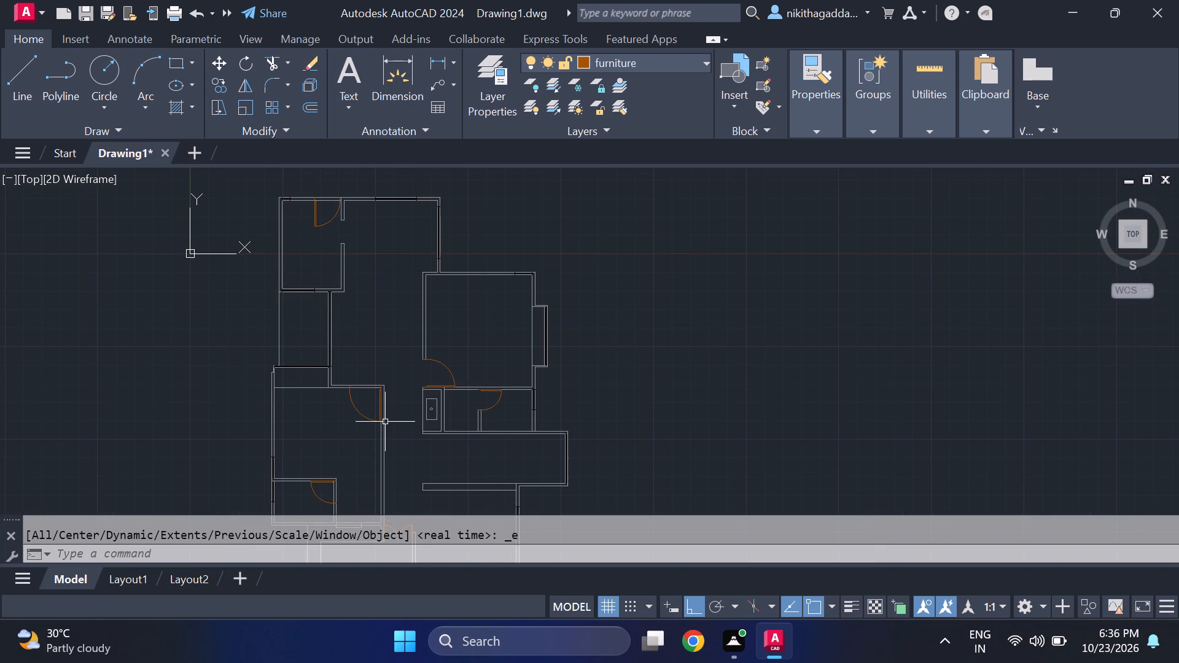
scroll(267, 416, up, 1)
scroll(421, 378, down, 2)
middle_drag(461, 389, 341, 394)
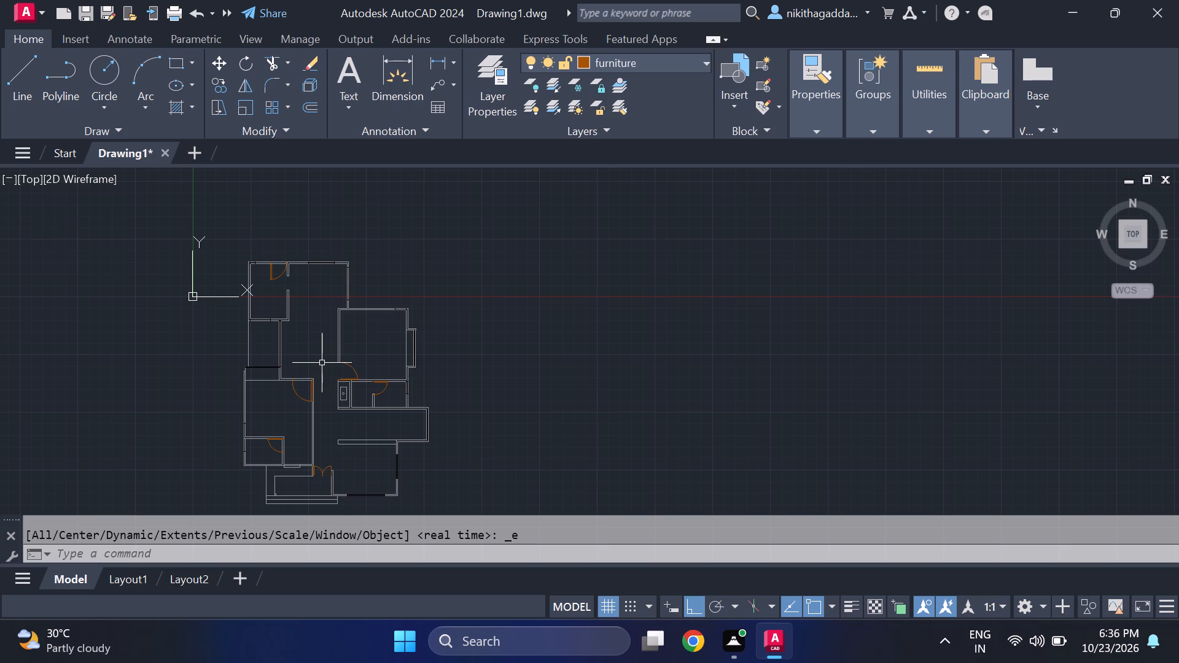
scroll(322, 363, down, 3)
scroll(322, 363, up, 4)
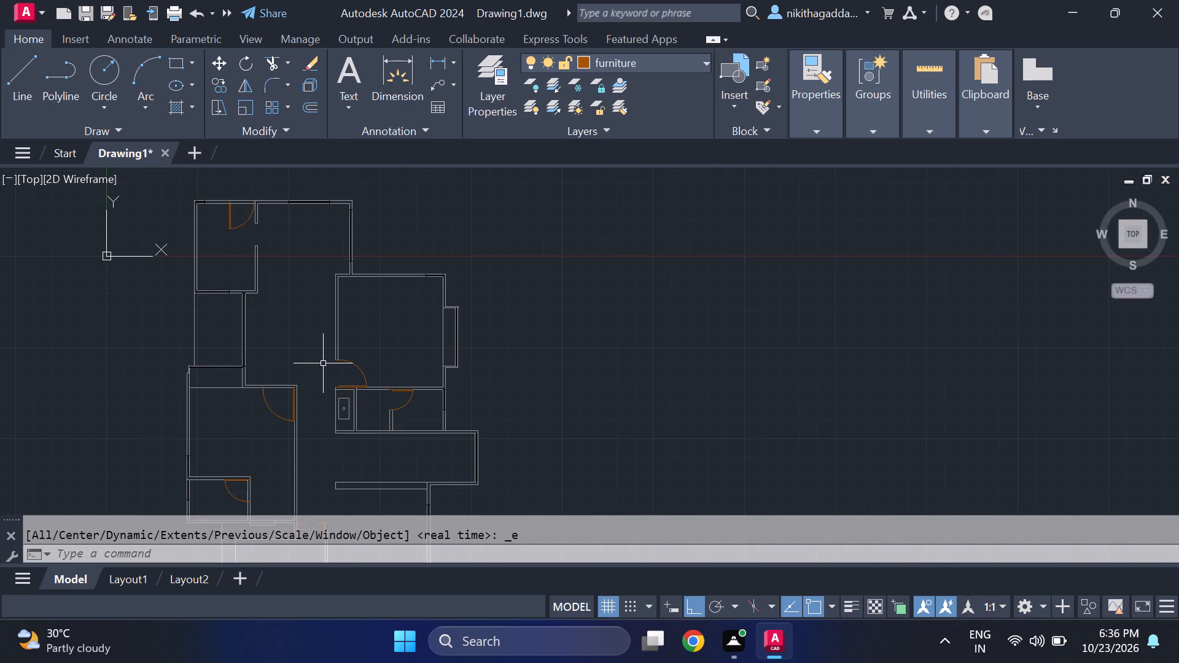
scroll(325, 374, down, 3)
scroll(325, 386, up, 3)
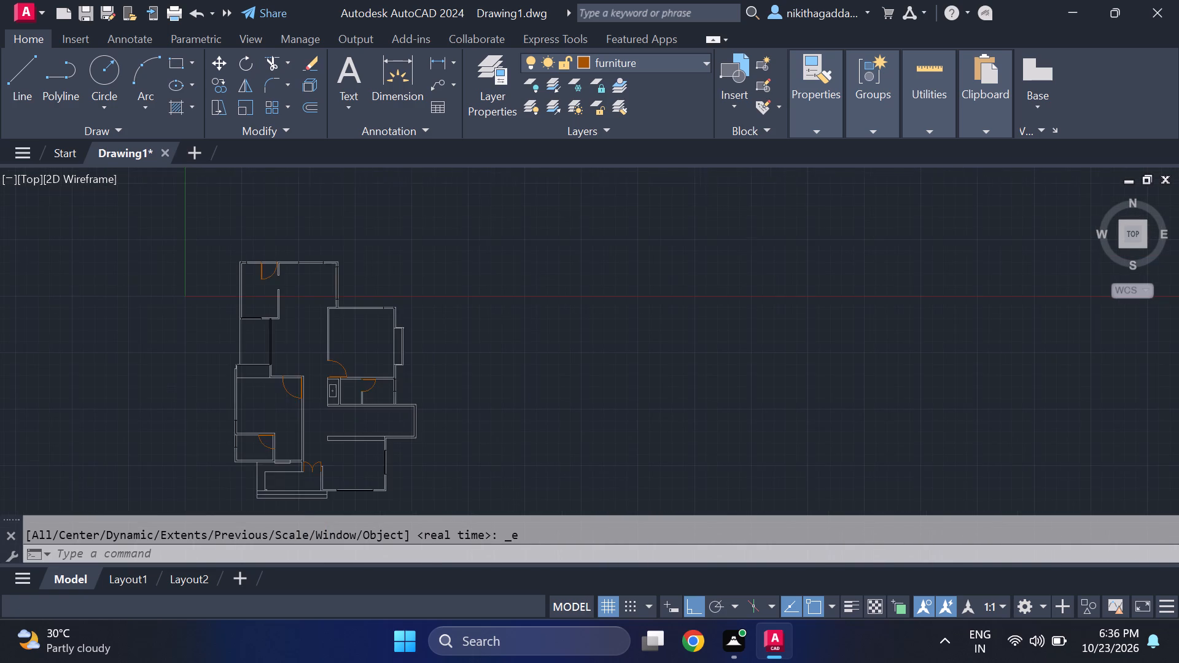
Examine the eastern room's door and the adjoining wash basin area and small room closely.
middle_drag(327, 391, 464, 459)
scroll(464, 460, up, 2)
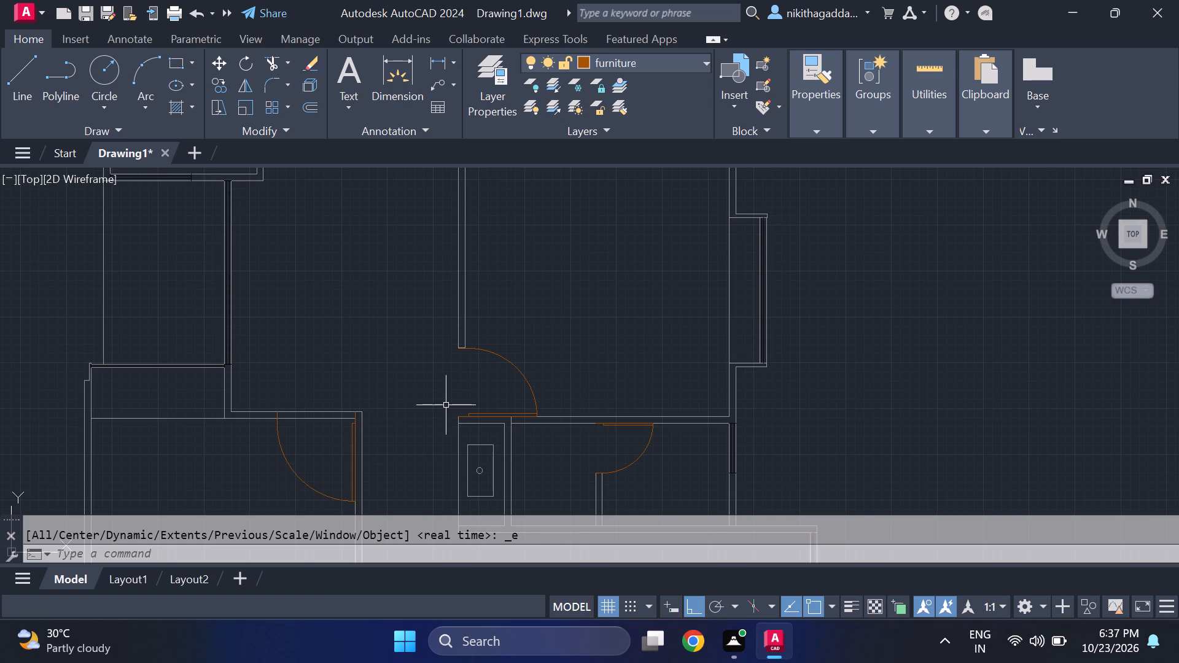
scroll(446, 405, down, 2)
scroll(447, 405, up, 2)
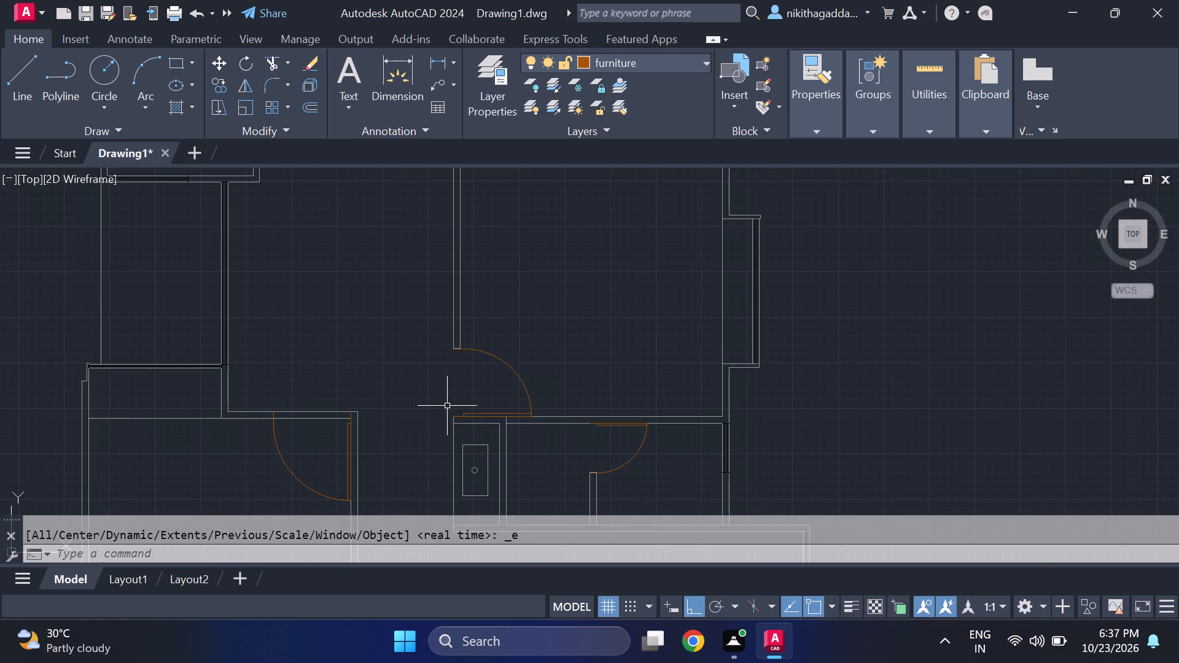
middle_click(447, 406)
scroll(447, 406, up, 1)
scroll(446, 395, down, 4)
scroll(448, 387, up, 4)
scroll(448, 387, down, 3)
scroll(448, 387, up, 3)
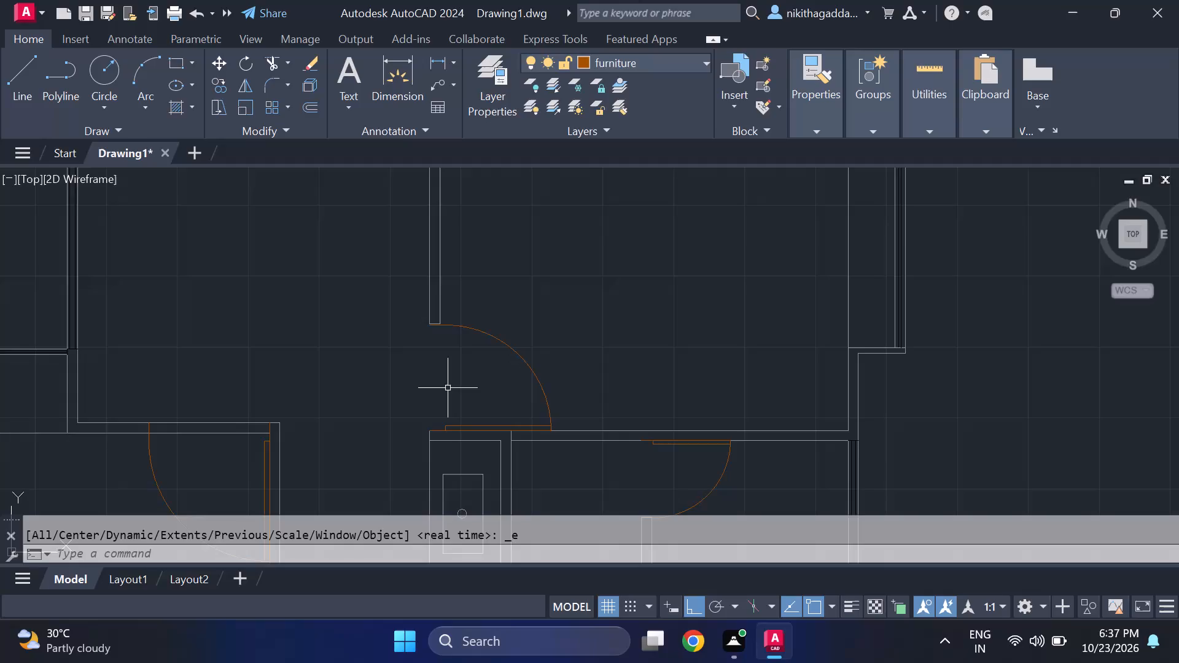
scroll(407, 363, down, 3)
scroll(407, 363, up, 2)
scroll(407, 364, down, 3)
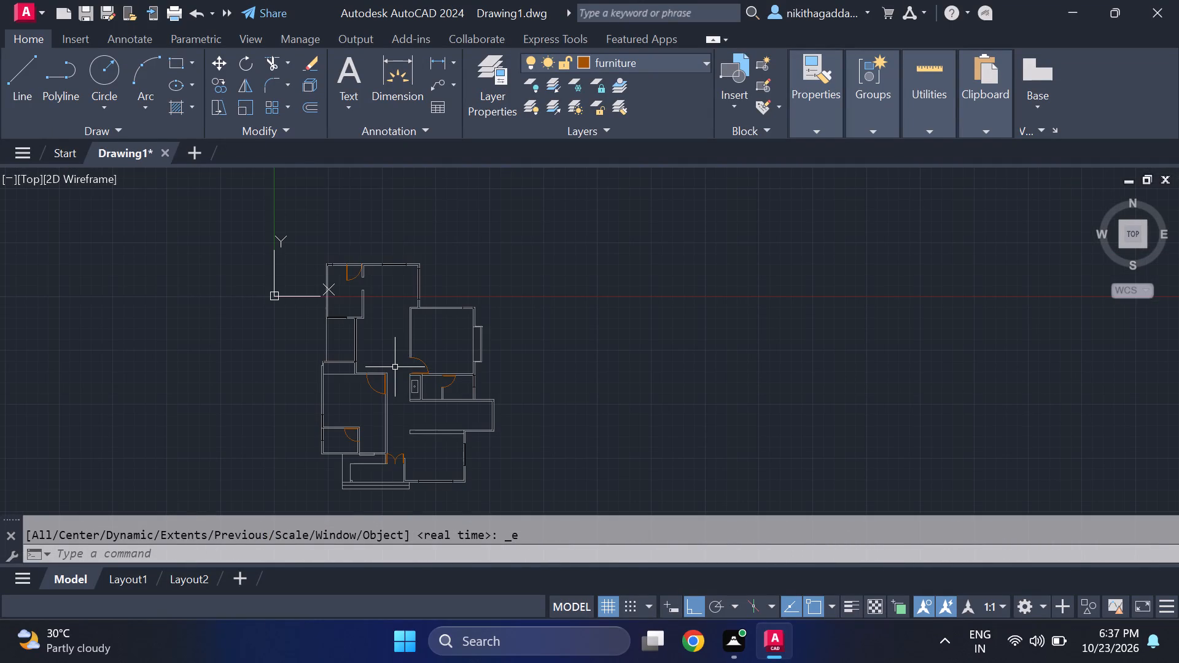
middle_drag(395, 366, 389, 367)
scroll(389, 367, up, 2)
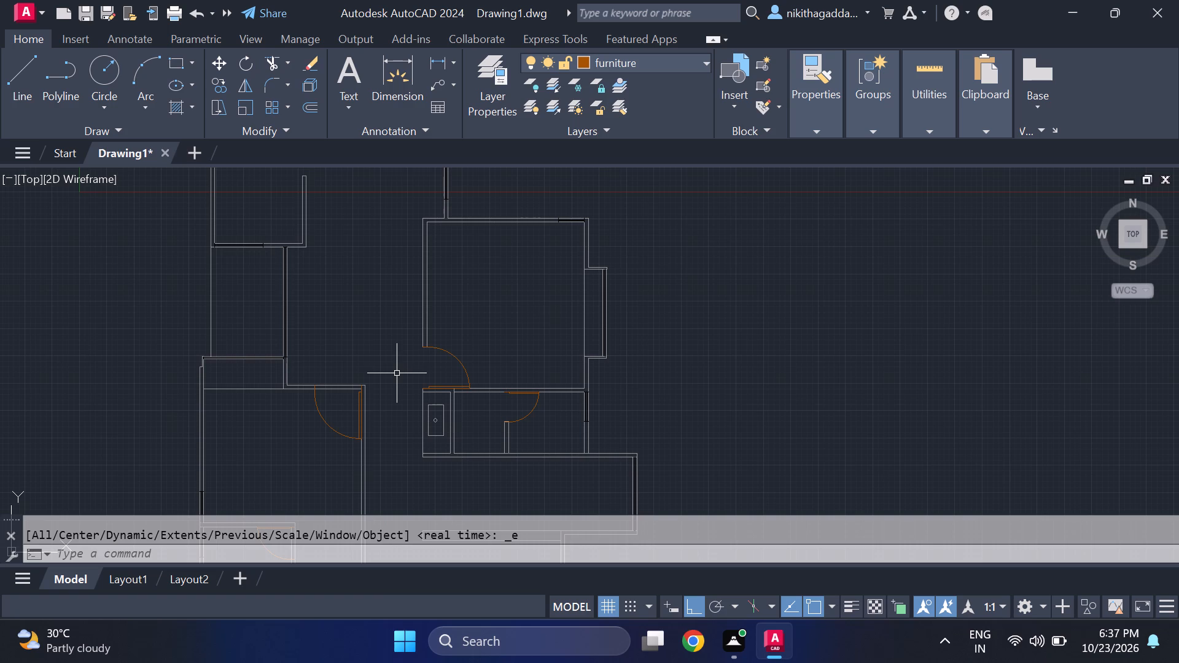
Examine the northwest room's door, the opening in its east wall, and the northern room's windows.
middle_drag(319, 321, 375, 460)
scroll(355, 289, up, 1)
middle_drag(355, 284, 385, 346)
scroll(379, 314, up, 1)
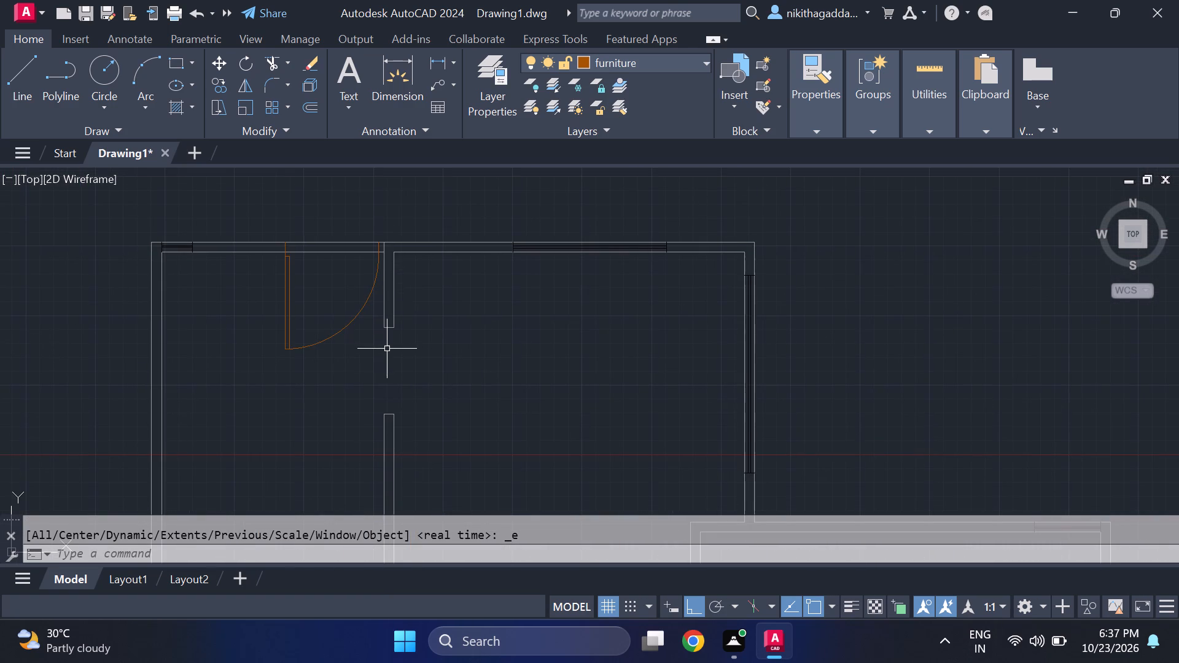
middle_drag(367, 338, 239, 317)
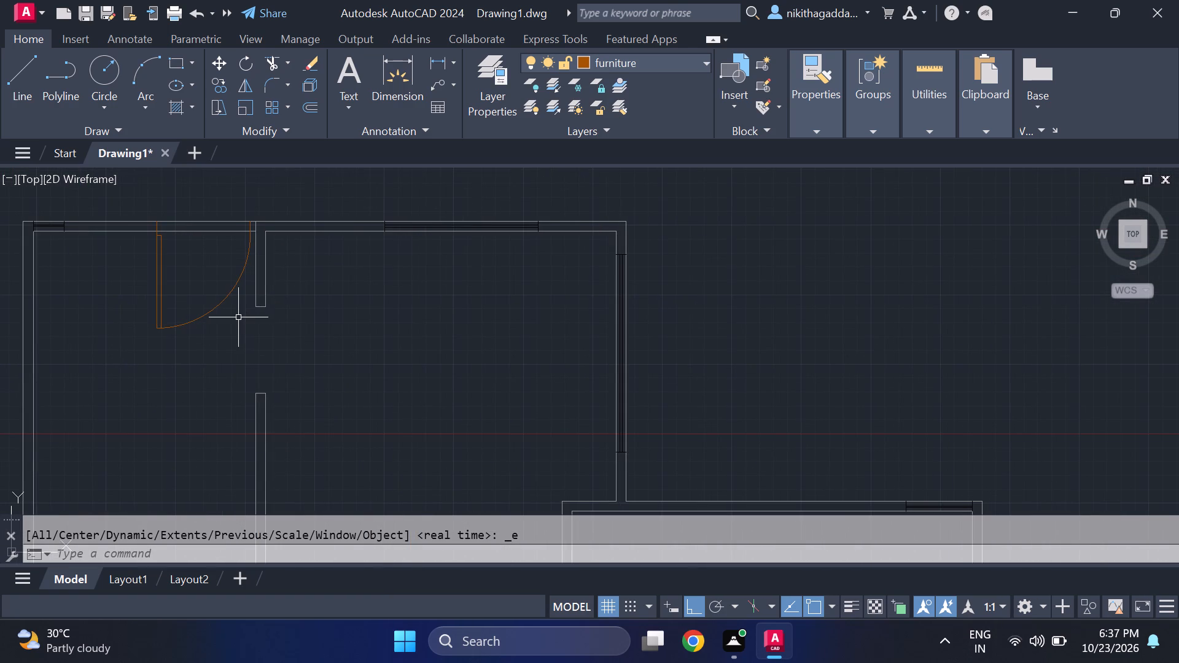
scroll(244, 323, down, 3)
middle_drag(338, 468, 260, 346)
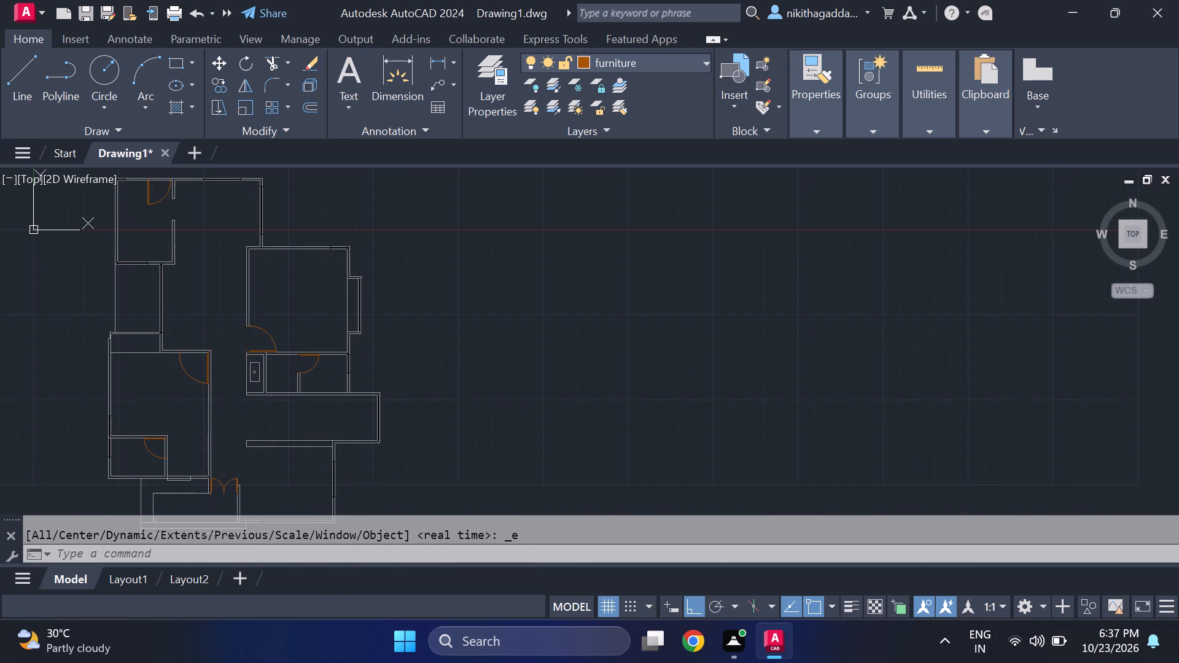
Examine the southern rooms, including the entrance double door, the southeast room's walls and windows, and the room north of it.
middle_drag(231, 370, 351, 339)
middle_drag(260, 304, 268, 387)
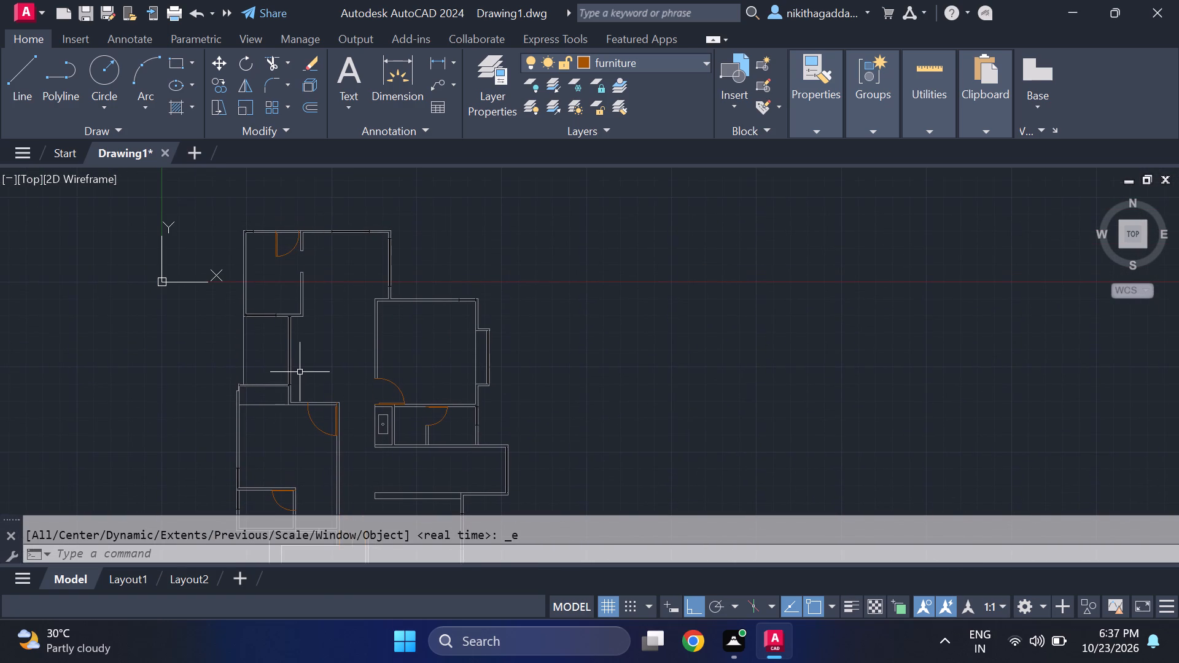
scroll(344, 430, up, 1)
middle_drag(344, 430, 288, 292)
scroll(286, 285, down, 2)
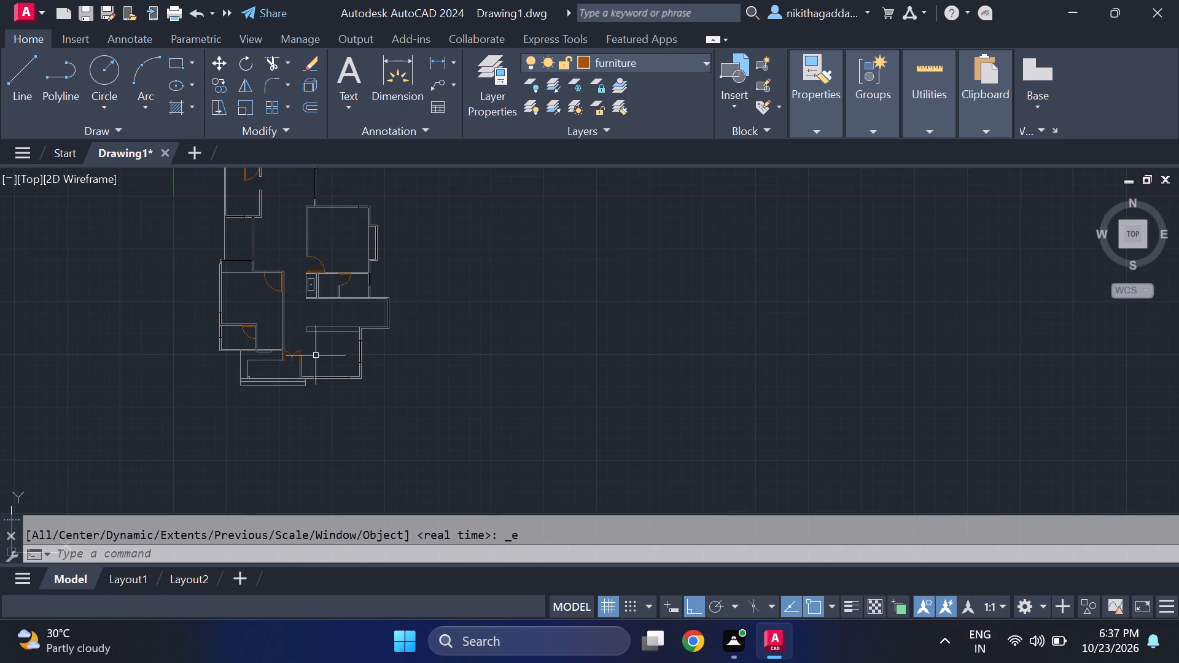
scroll(295, 333, up, 3)
middle_drag(308, 343, 328, 395)
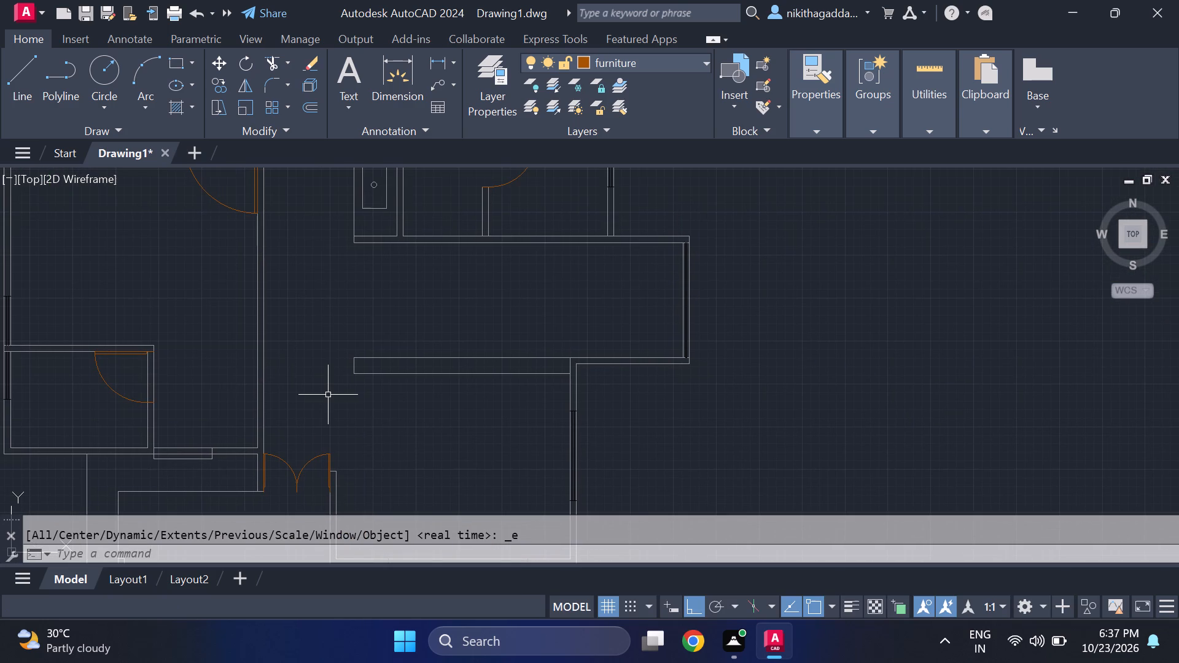
middle_drag(524, 390, 454, 341)
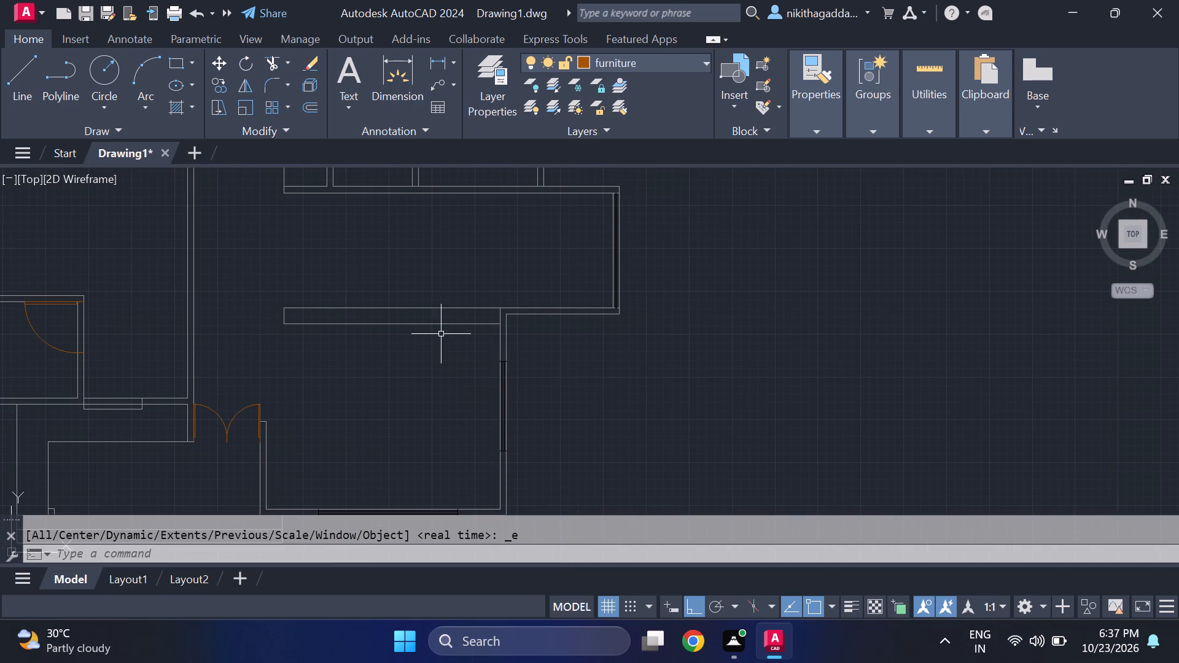
middle_drag(438, 334, 465, 436)
scroll(444, 363, down, 1)
middle_drag(444, 363, 451, 371)
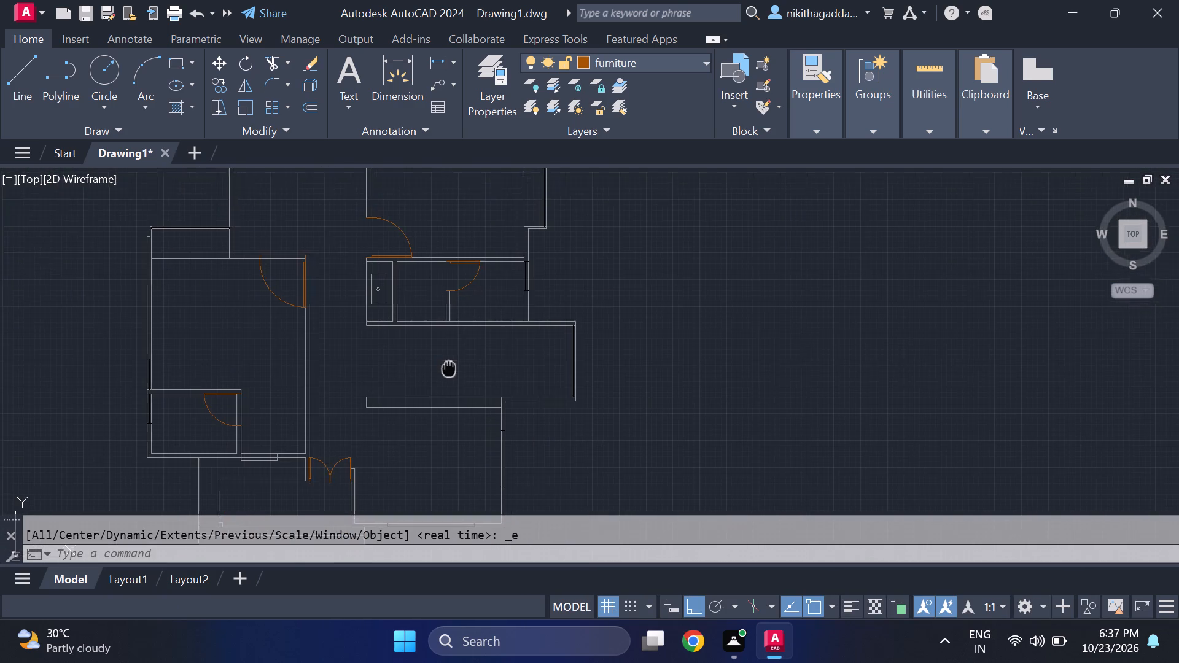
middle_drag(451, 371, 475, 436)
scroll(446, 351, up, 1)
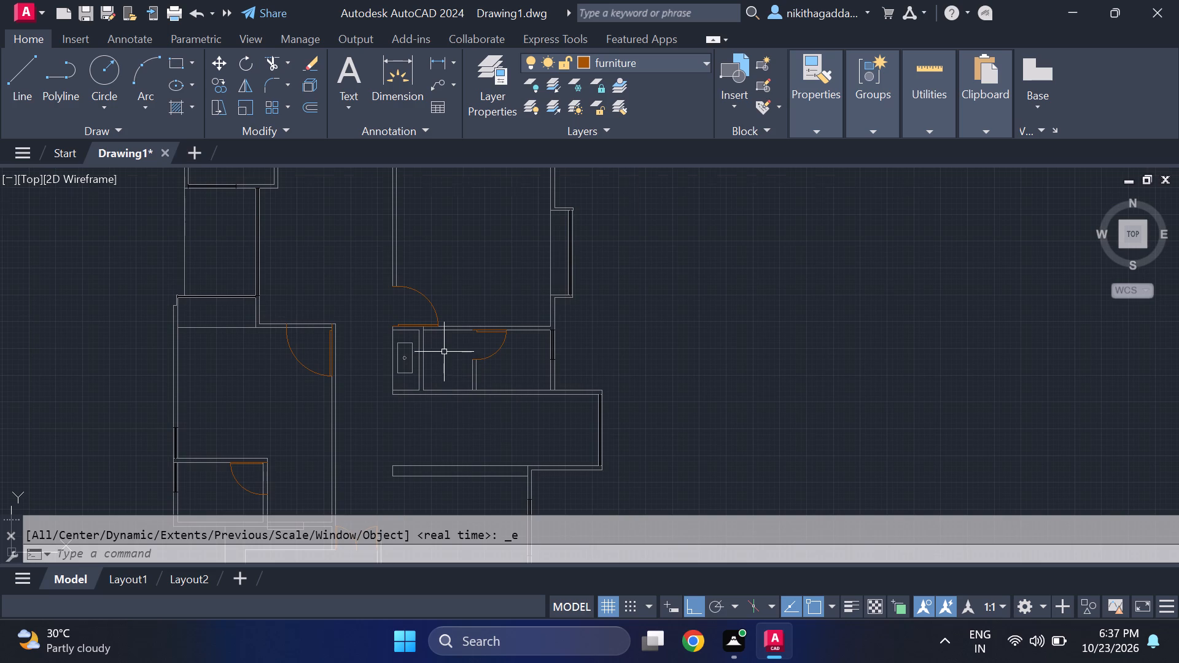
Examine the central passage again, including the eastern room's door and the small rooms south of it.
middle_drag(457, 361, 467, 428)
scroll(471, 416, down, 3)
scroll(471, 413, up, 4)
scroll(470, 413, down, 4)
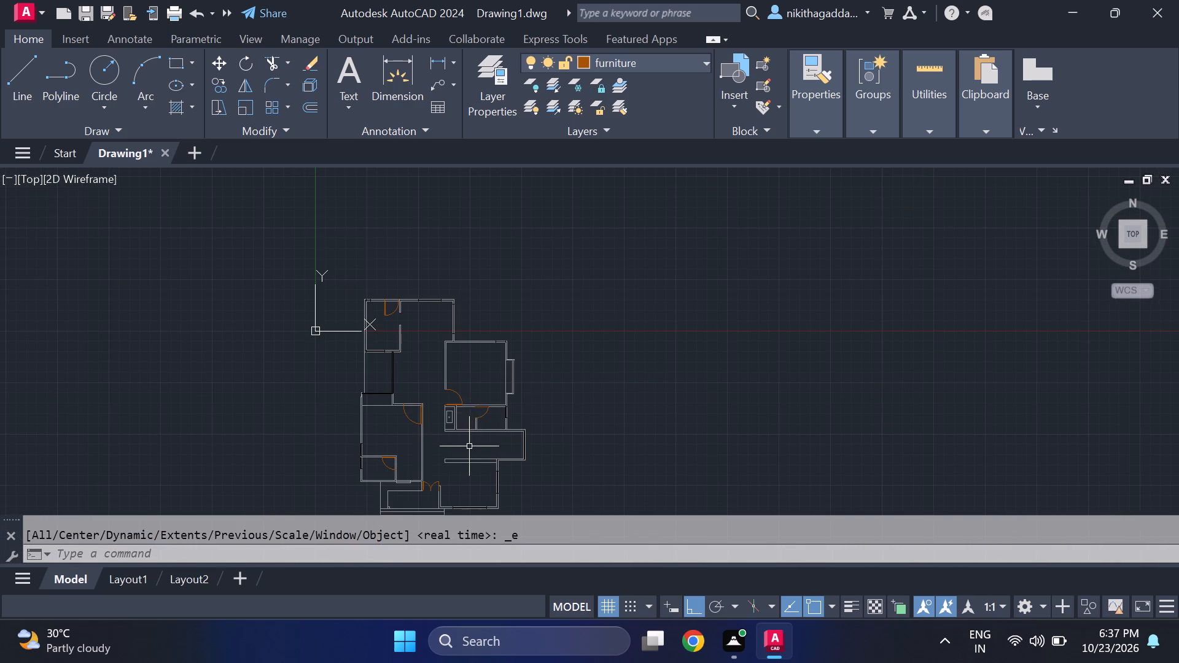
scroll(468, 446, up, 3)
scroll(468, 446, down, 3)
scroll(435, 381, up, 4)
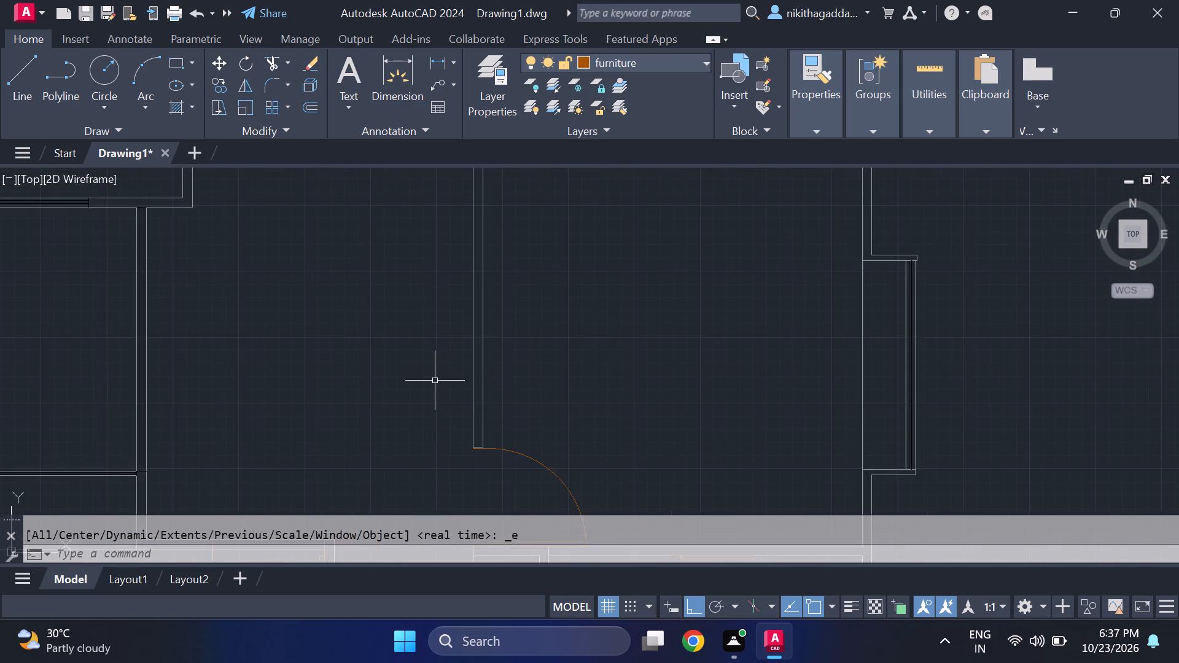
scroll(434, 381, down, 4)
scroll(453, 438, up, 3)
middle_drag(452, 452, 450, 479)
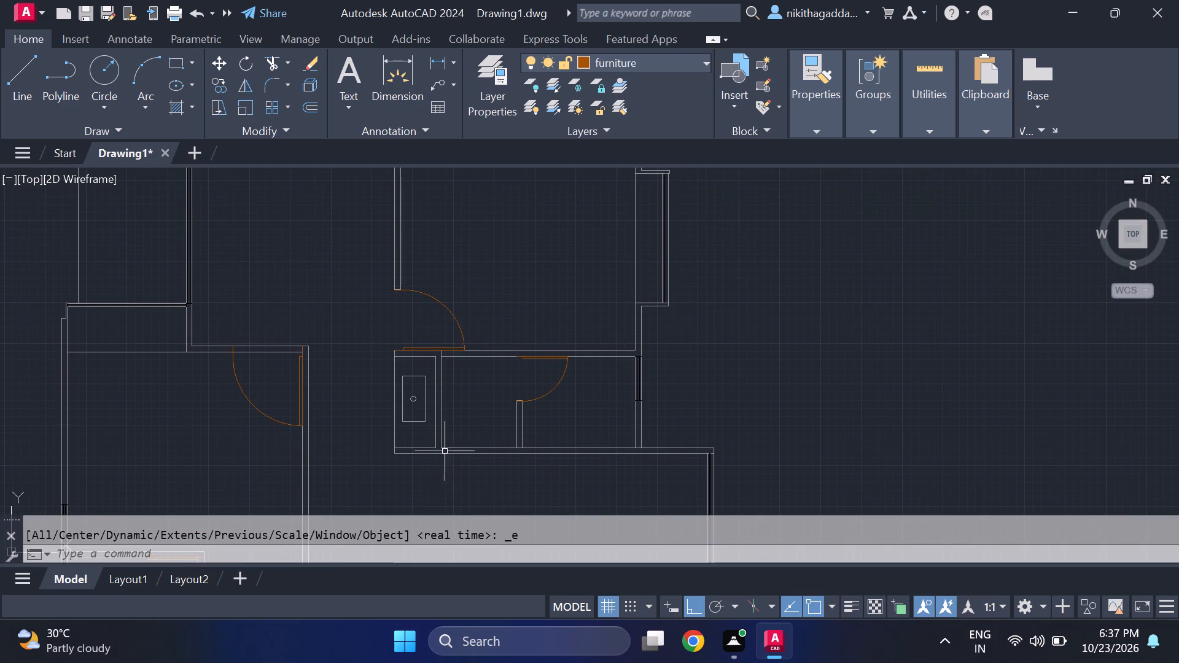
Examine the central passage, the eastern room's door and the adjoining wash basin area against the whole plan.
scroll(457, 421, down, 2)
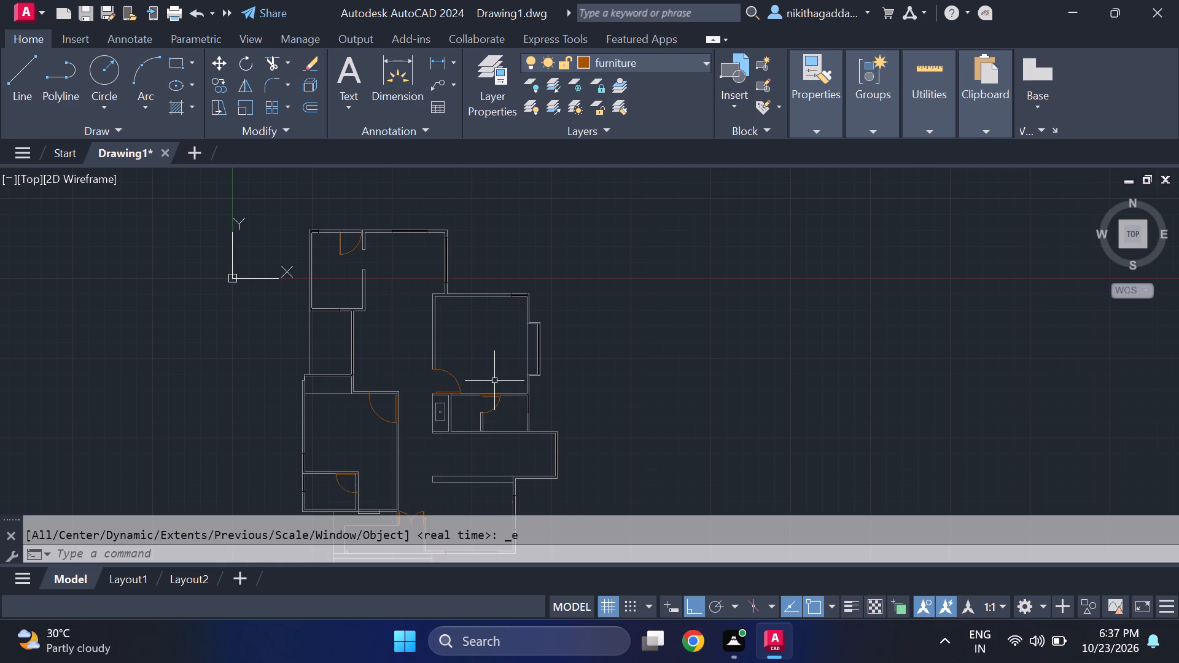
middle_drag(494, 381, 486, 363)
scroll(485, 370, up, 2)
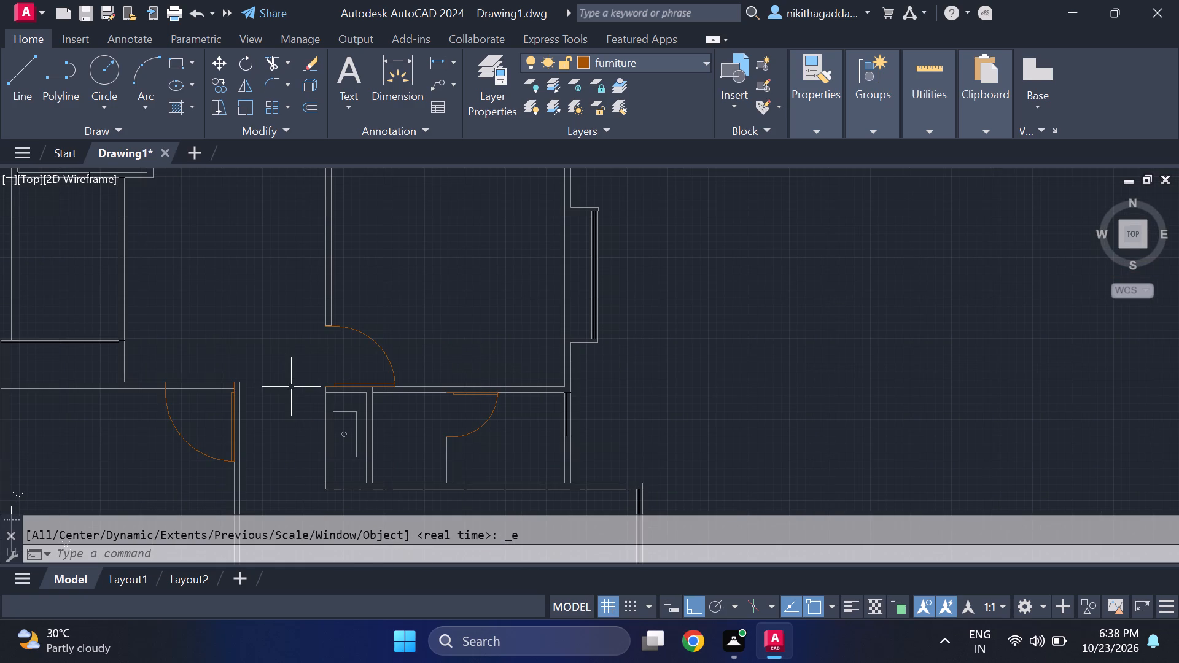
scroll(354, 382, down, 2)
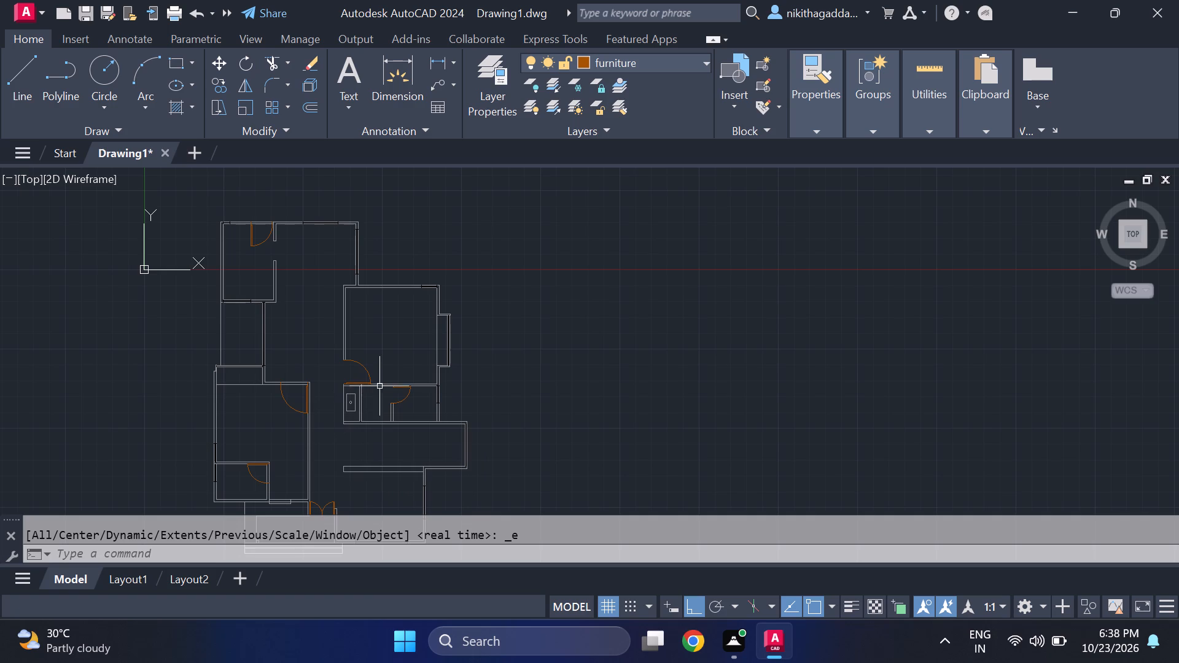
scroll(355, 386, down, 2)
middle_drag(360, 387, 384, 379)
scroll(386, 376, up, 3)
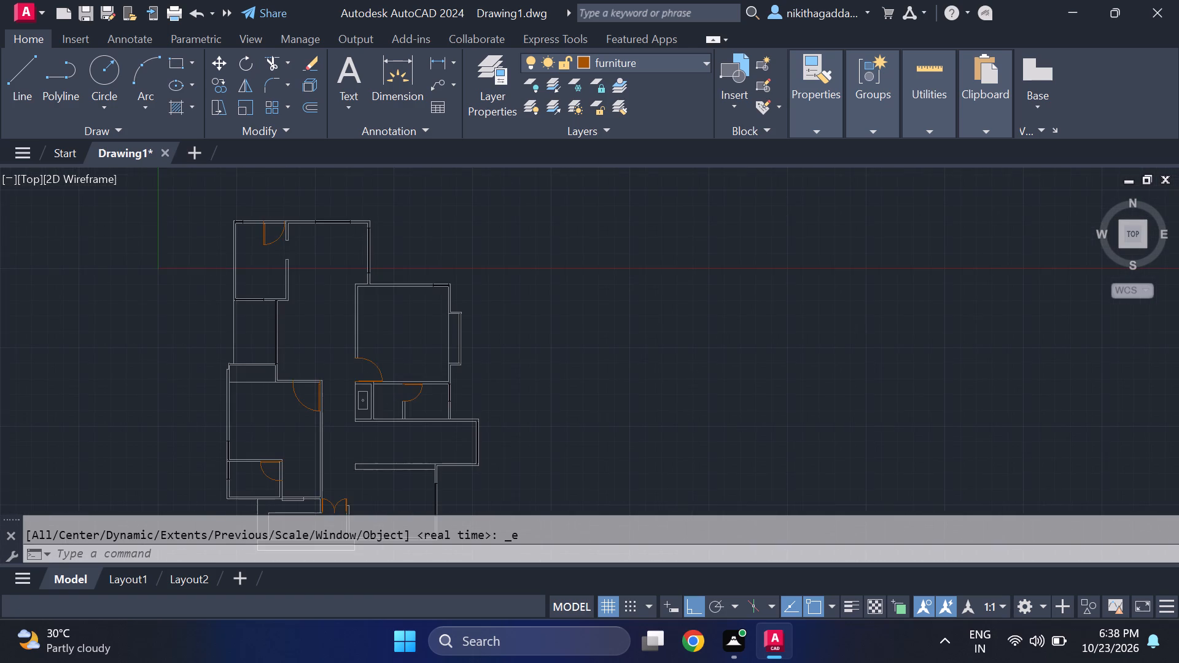
scroll(348, 397, up, 1)
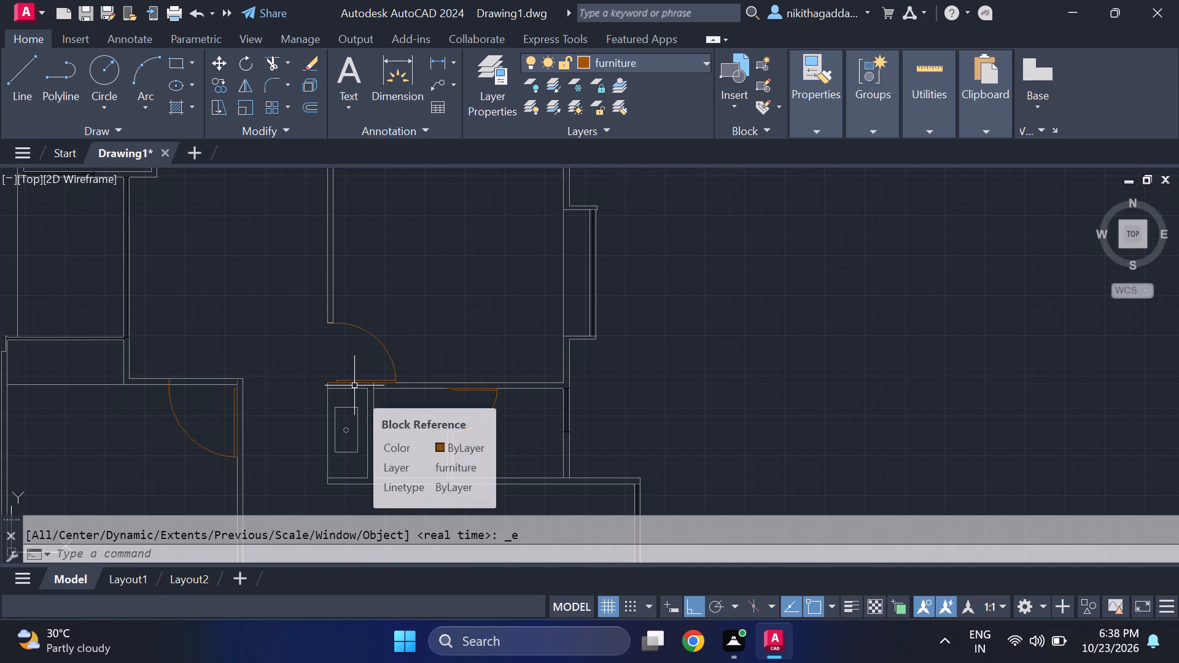
middle_click(323, 363)
scroll(326, 366, up, 2)
scroll(332, 368, down, 6)
scroll(356, 371, up, 2)
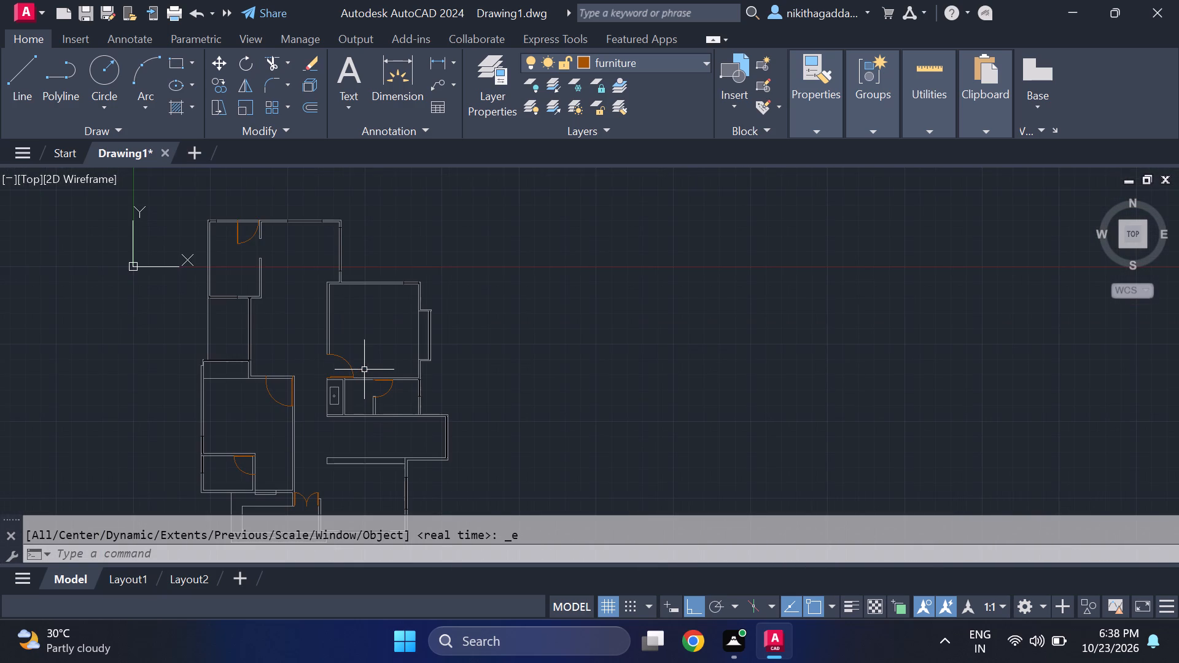
Examine the eastern room's walls and windows, the northern rooms and the overall floor plan.
scroll(367, 368, up, 1)
middle_drag(368, 368, 403, 462)
scroll(403, 462, up, 1)
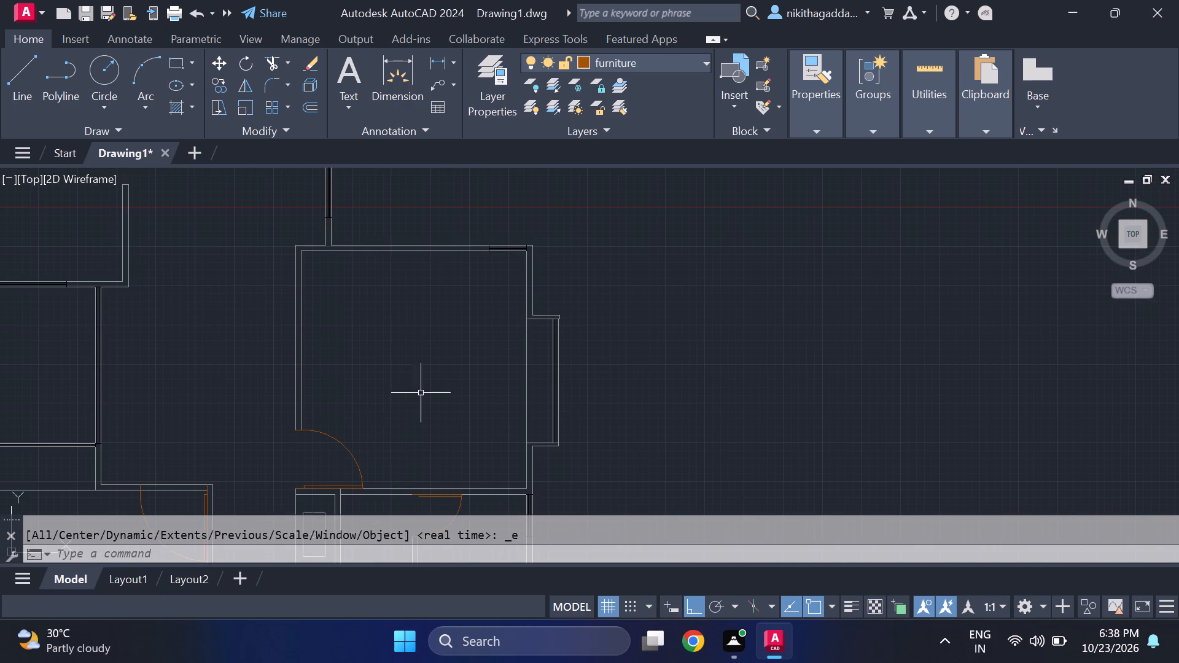
middle_click(424, 372)
middle_click(424, 355)
scroll(424, 354, down, 1)
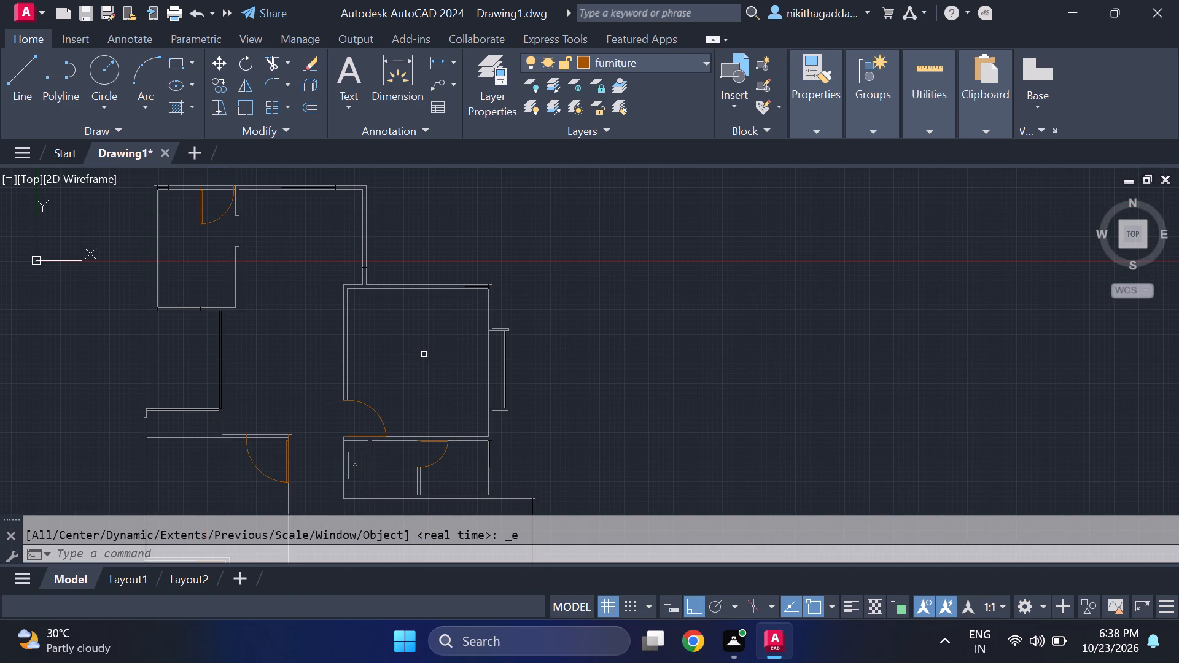
middle_drag(424, 354, 479, 444)
middle_drag(479, 444, 567, 365)
middle_drag(474, 425, 467, 419)
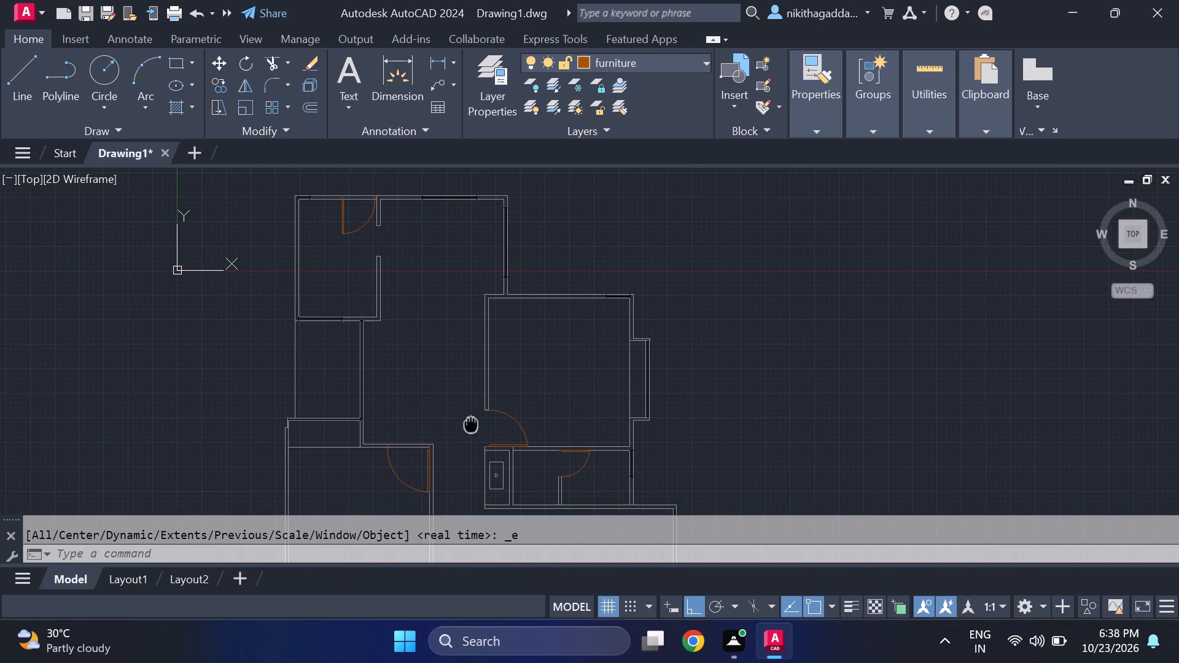
middle_drag(467, 419, 464, 352)
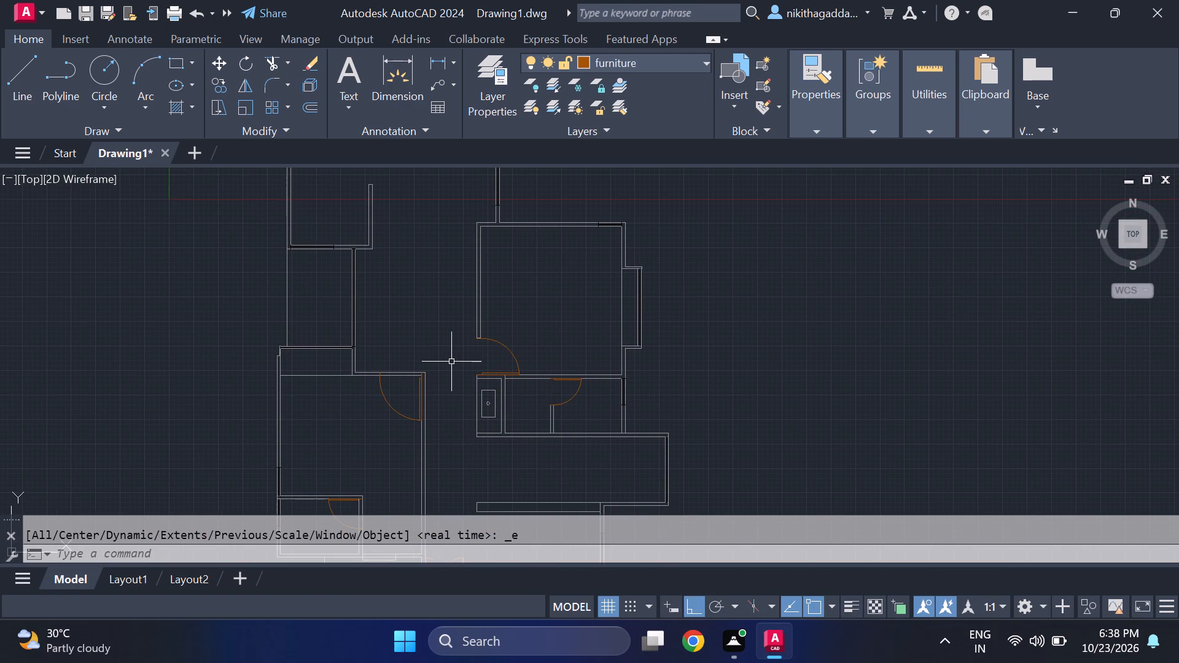
scroll(451, 362, down, 2)
scroll(456, 397, up, 1)
middle_drag(457, 403, 440, 393)
scroll(440, 393, up, 1)
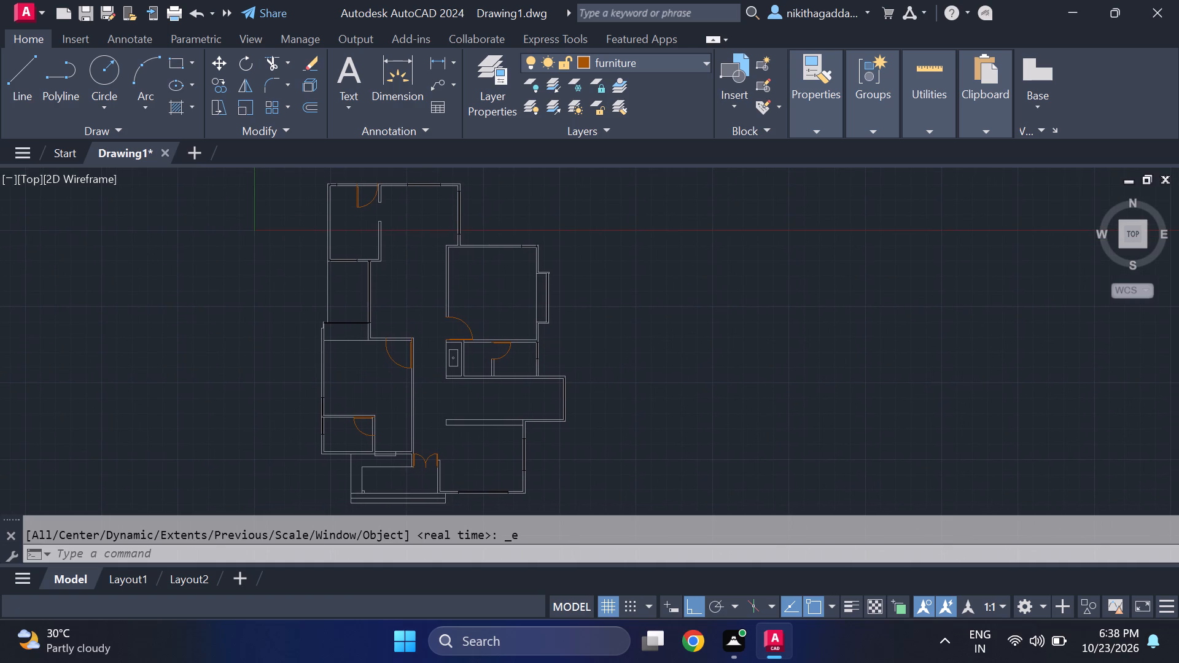
scroll(418, 376, down, 3)
scroll(403, 338, up, 3)
middle_drag(406, 340, 407, 413)
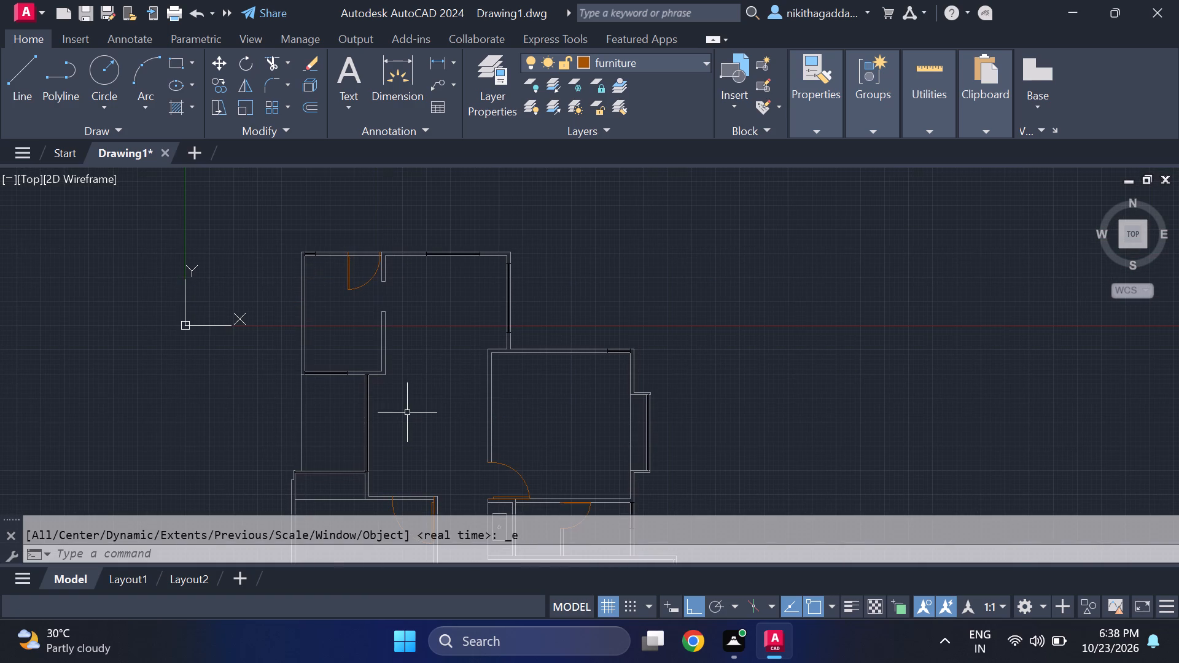
Hatch the northwest room's west wall and the north wall piece between its window and door with a solid black (0,0,0) fill.
text(hatch)
key(Return)
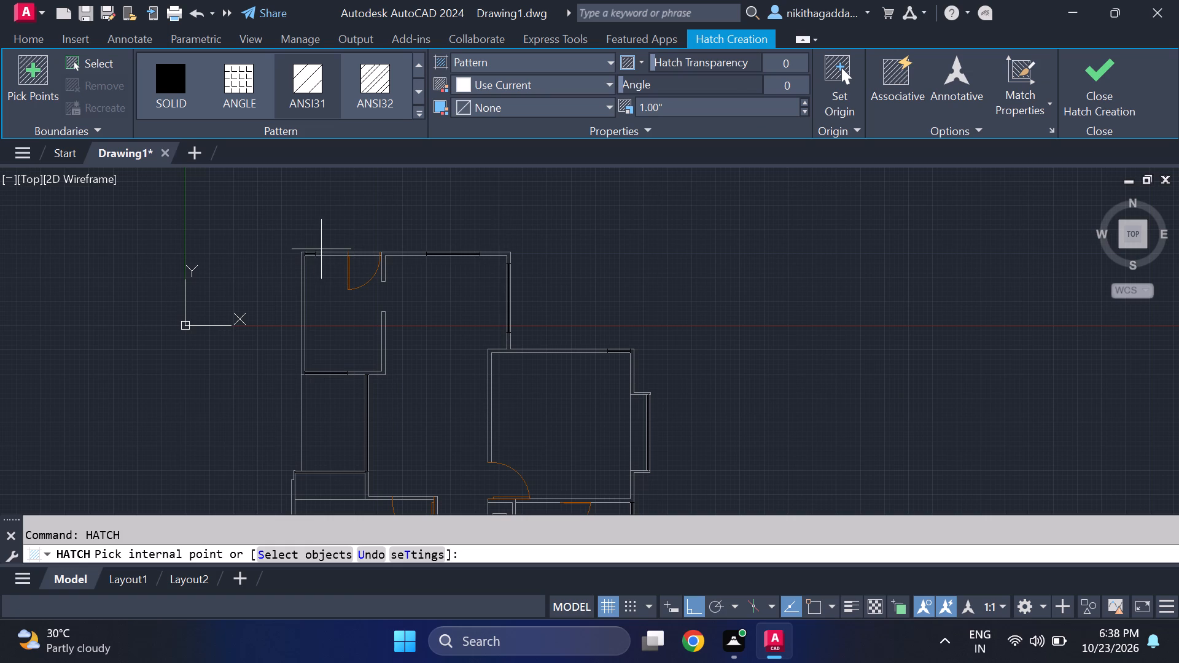
scroll(324, 247, up, 3)
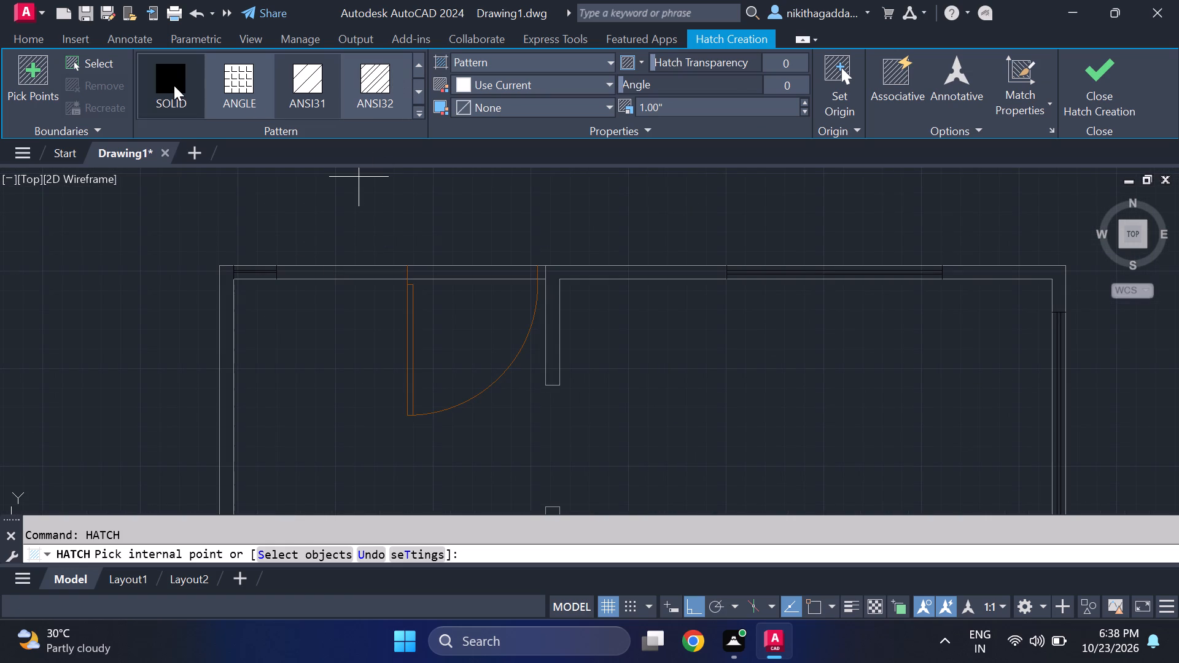
click(174, 85)
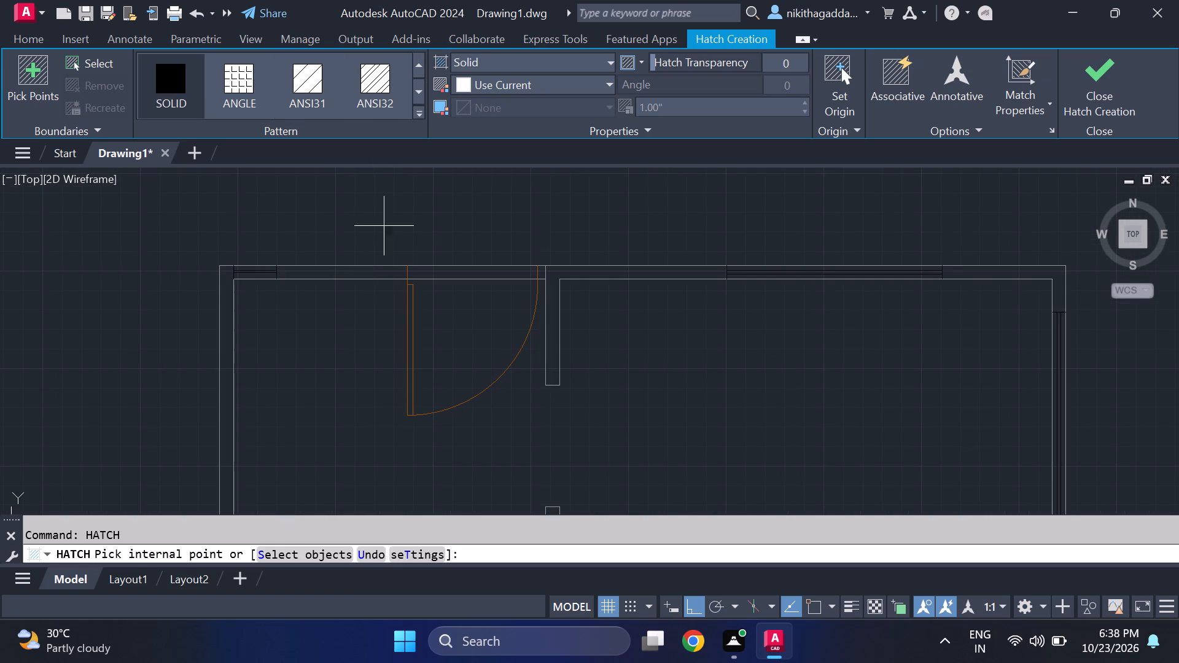
click(603, 87)
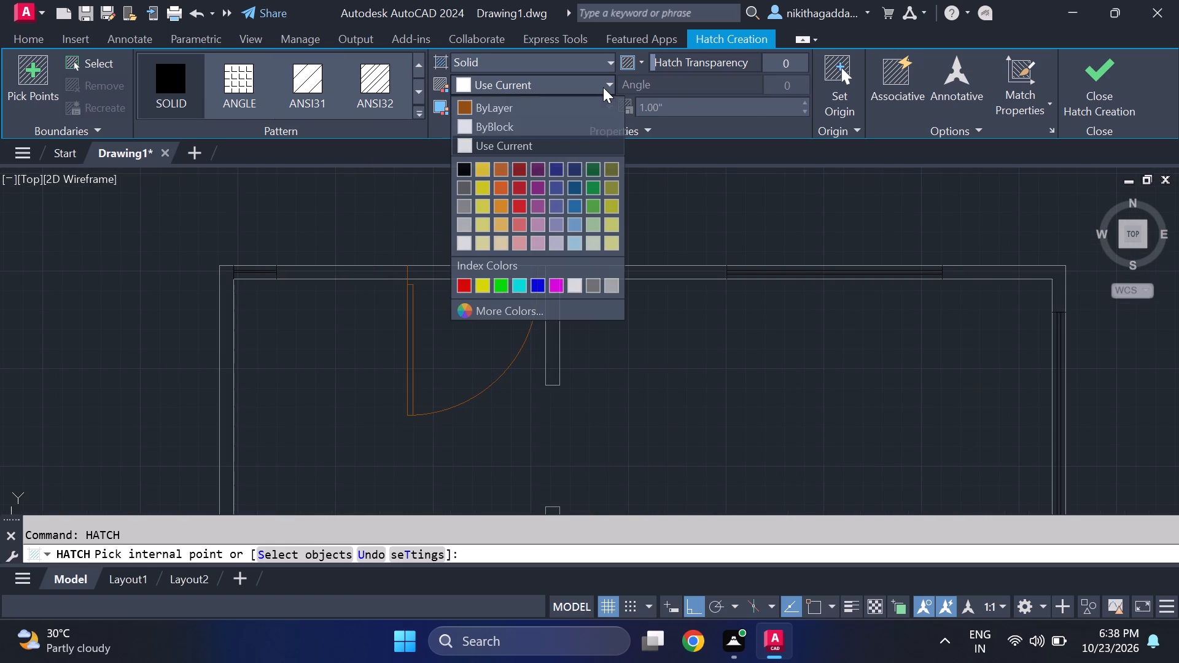
click(467, 169)
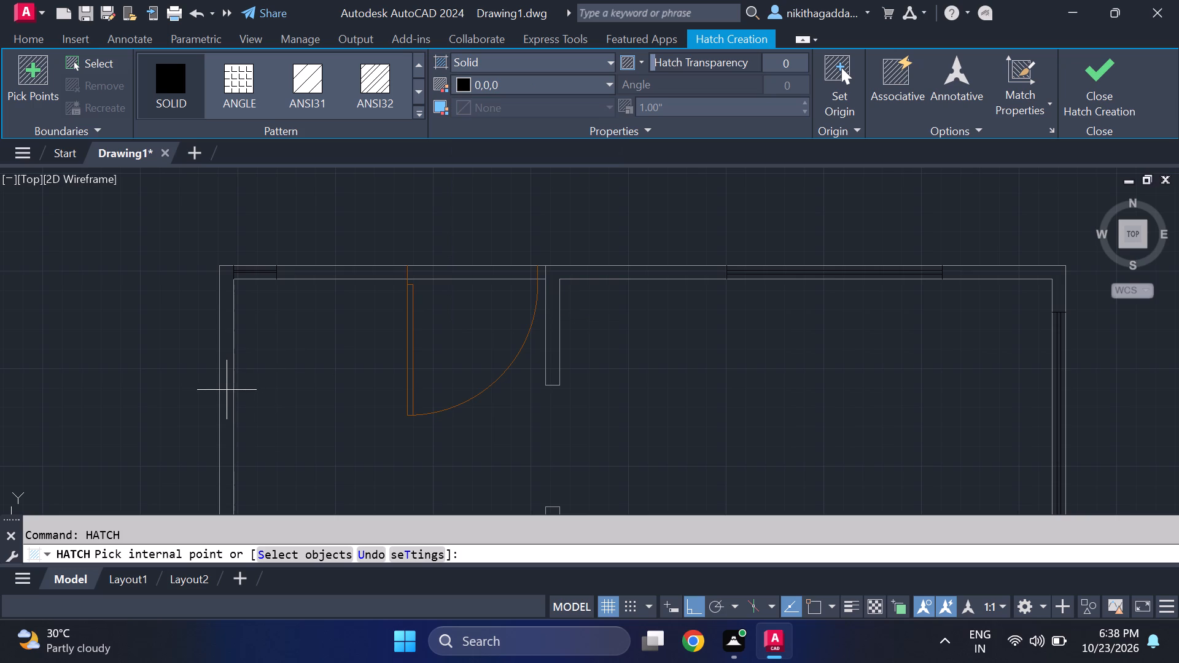
click(227, 390)
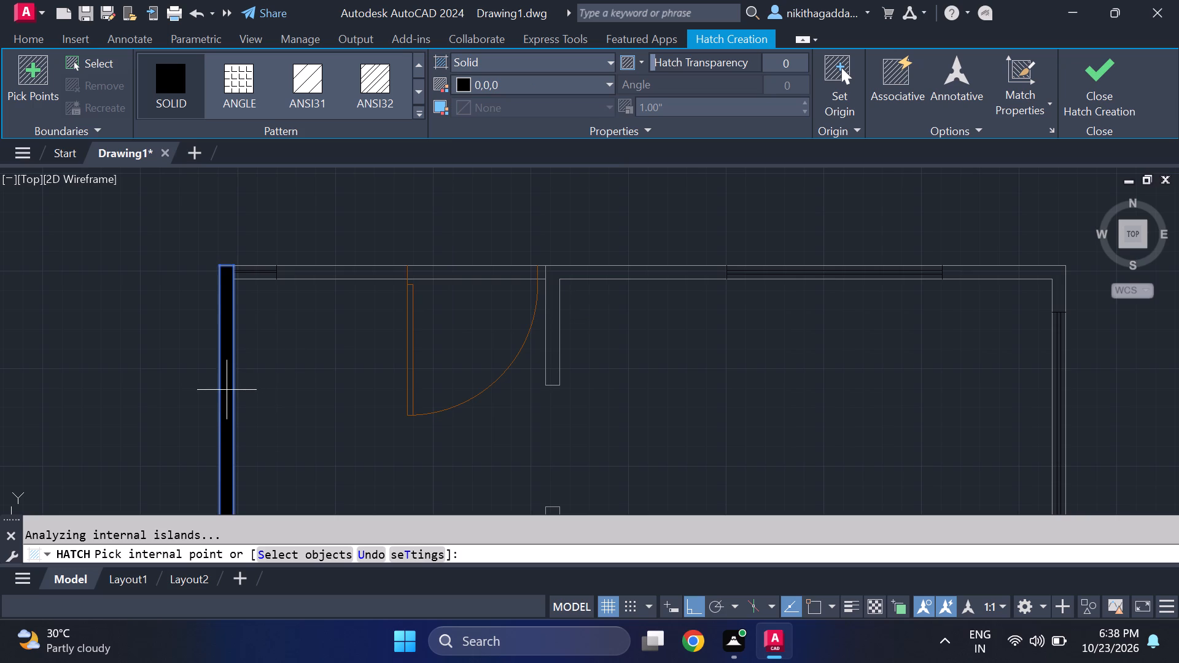
click(328, 271)
Add the solid fill to the northern room's wall pieces beside its windows and the connected north and west walls of the eastern room.
scroll(470, 336, down, 3)
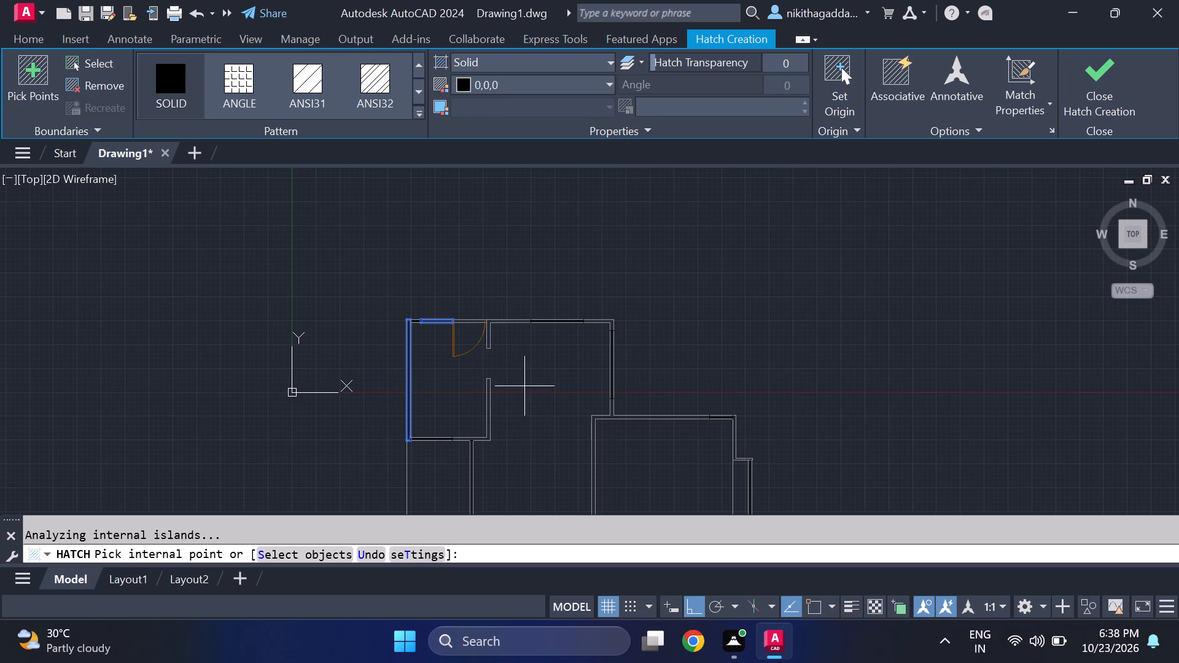
scroll(494, 315, up, 3)
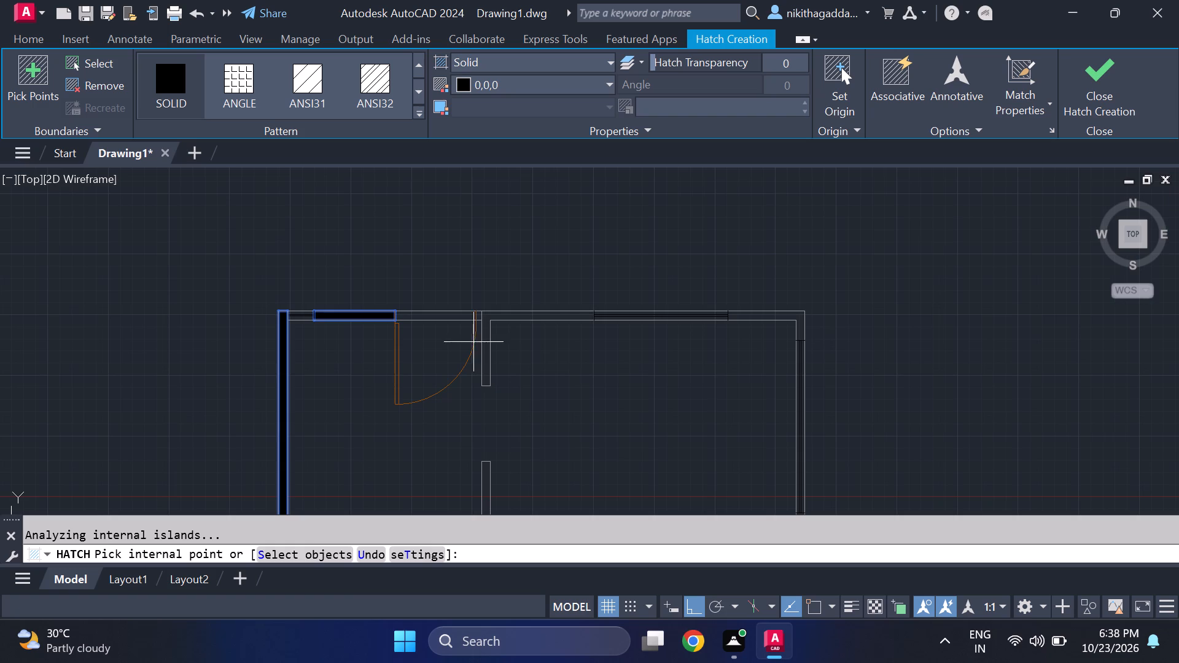
click(487, 331)
middle_drag(581, 358, 332, 354)
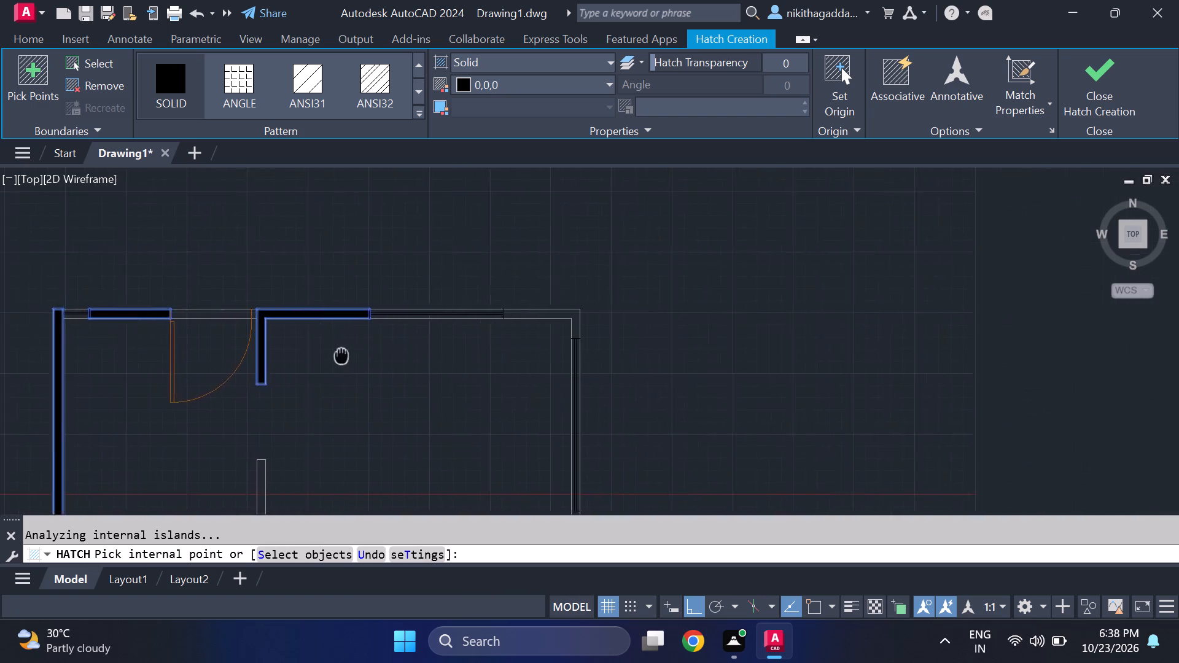
middle_drag(332, 354, 286, 333)
scroll(286, 333, up, 1)
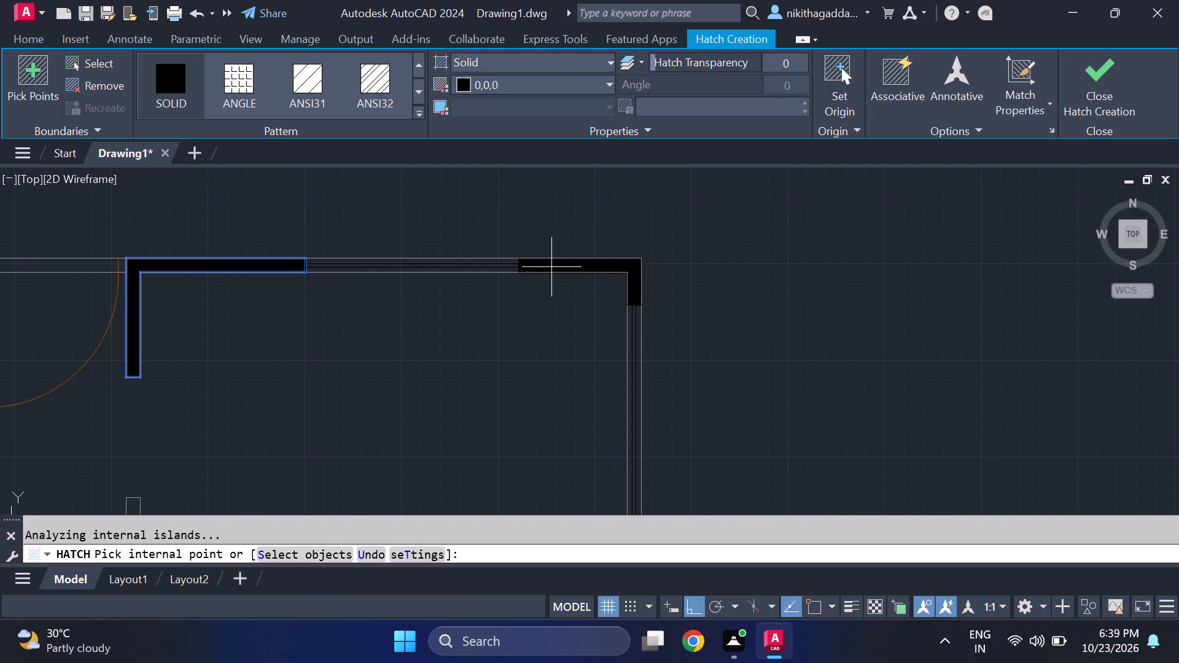
click(552, 265)
scroll(547, 293, down, 4)
scroll(548, 336, up, 3)
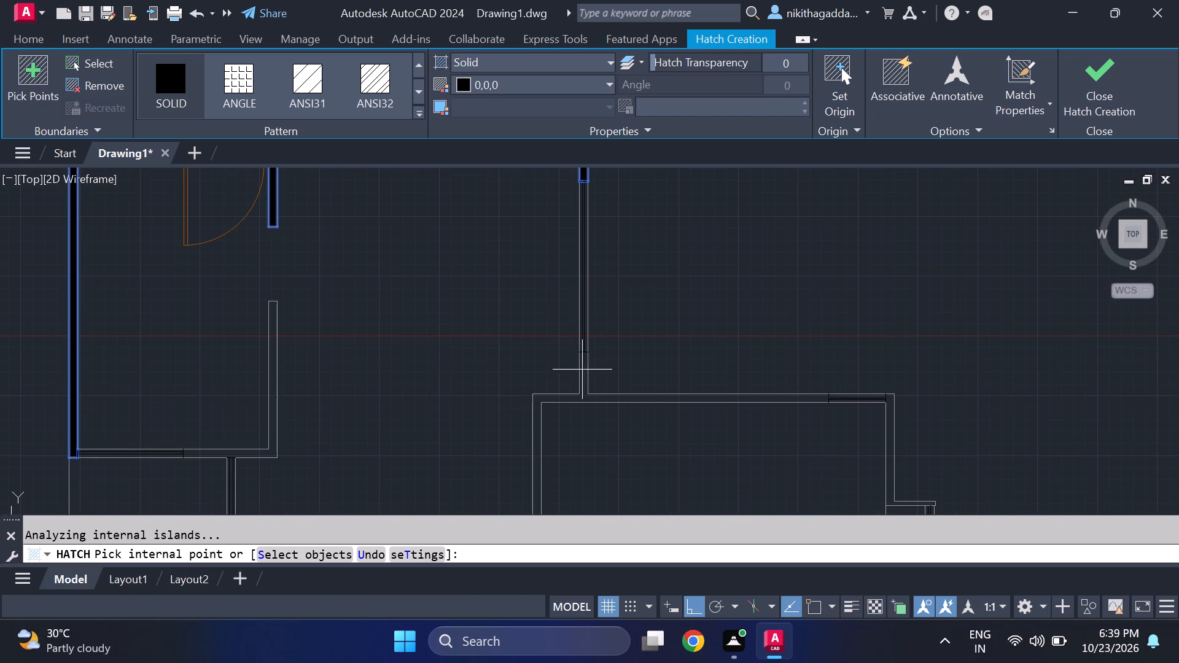
click(586, 373)
Add the solid fill to the northwest room's east wall south of the opening and the adjoining south wall up to its window.
scroll(573, 374, down, 4)
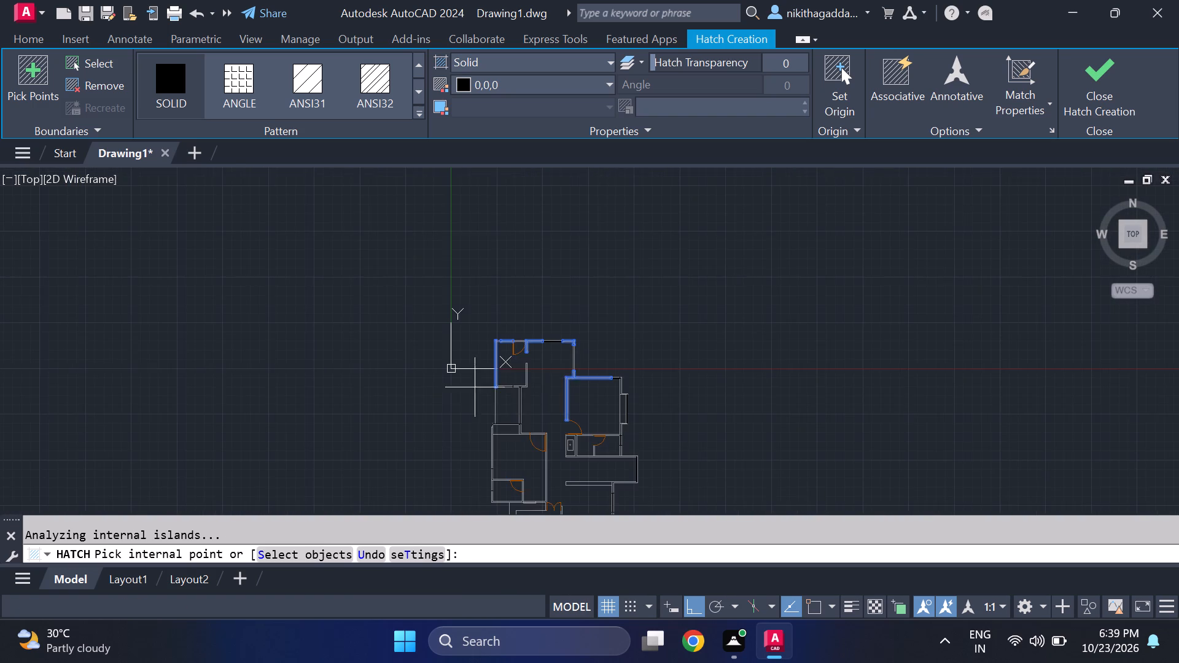
scroll(494, 374, up, 3)
middle_drag(578, 407, 302, 387)
scroll(408, 467, up, 1)
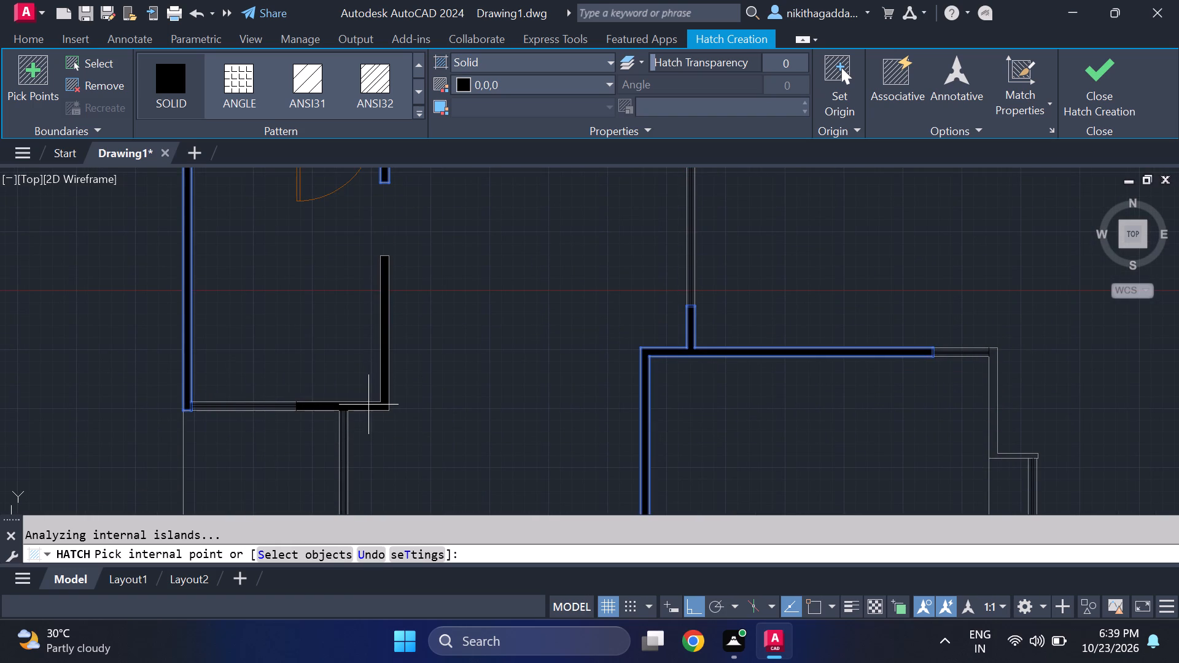
scroll(368, 405, up, 2)
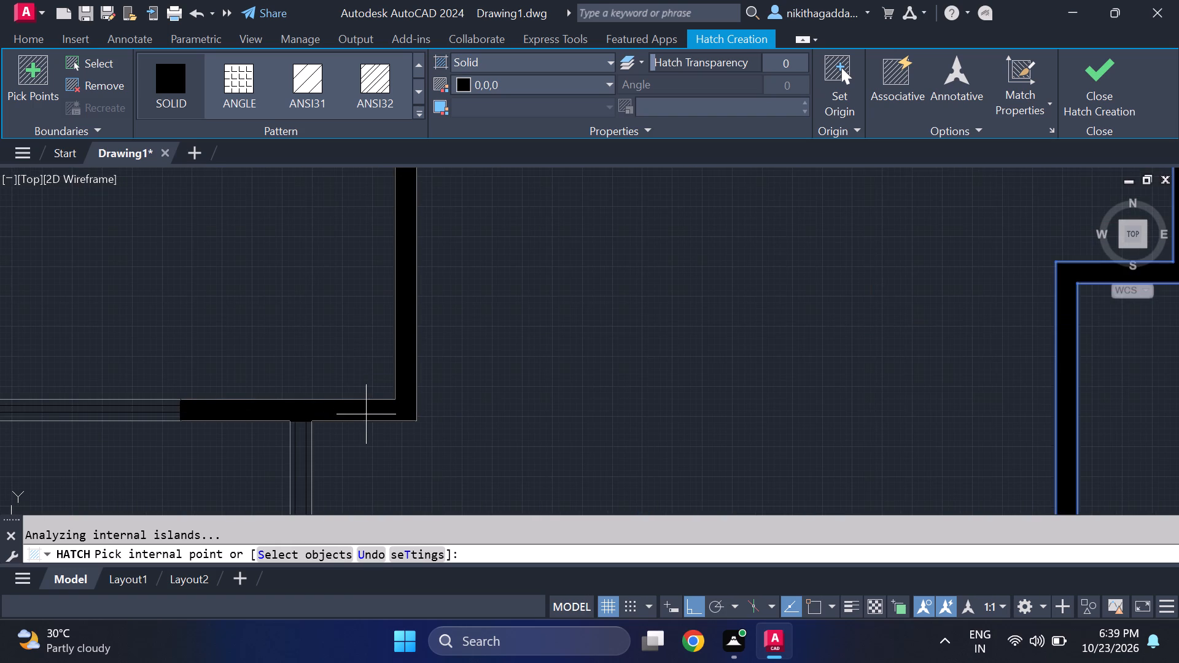
click(368, 409)
Add the solid fill to the L-shaped wall running from the narrow room's east window to the door of the room south of it.
scroll(370, 406, down, 4)
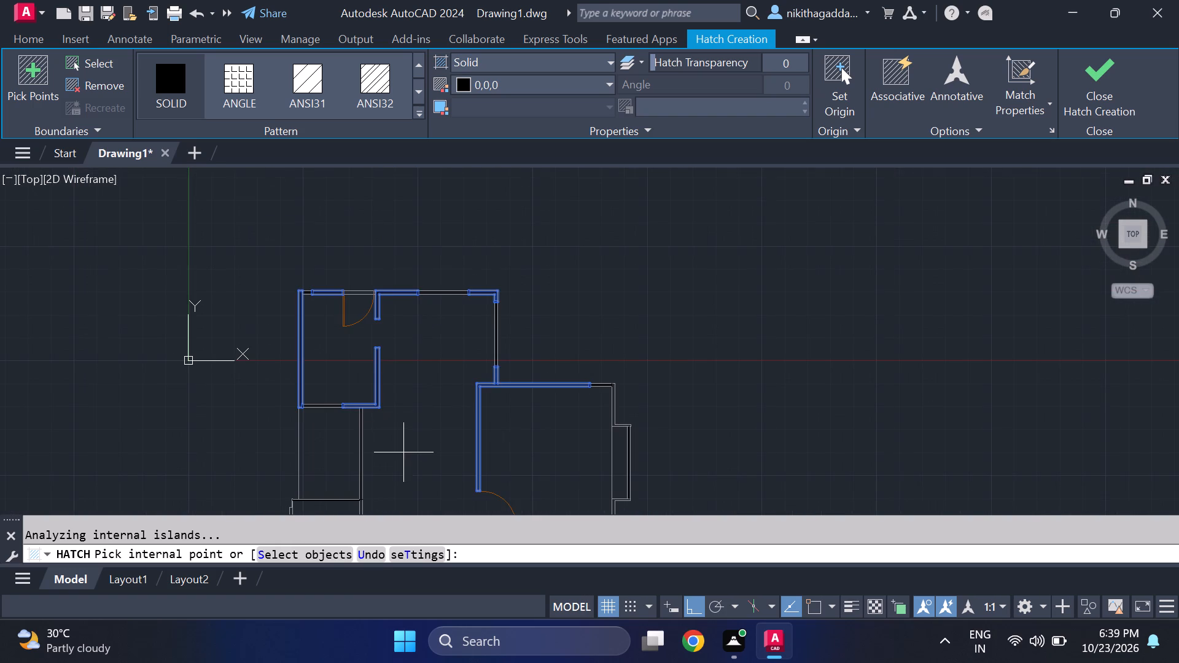
middle_drag(387, 432, 362, 311)
scroll(315, 394, up, 2)
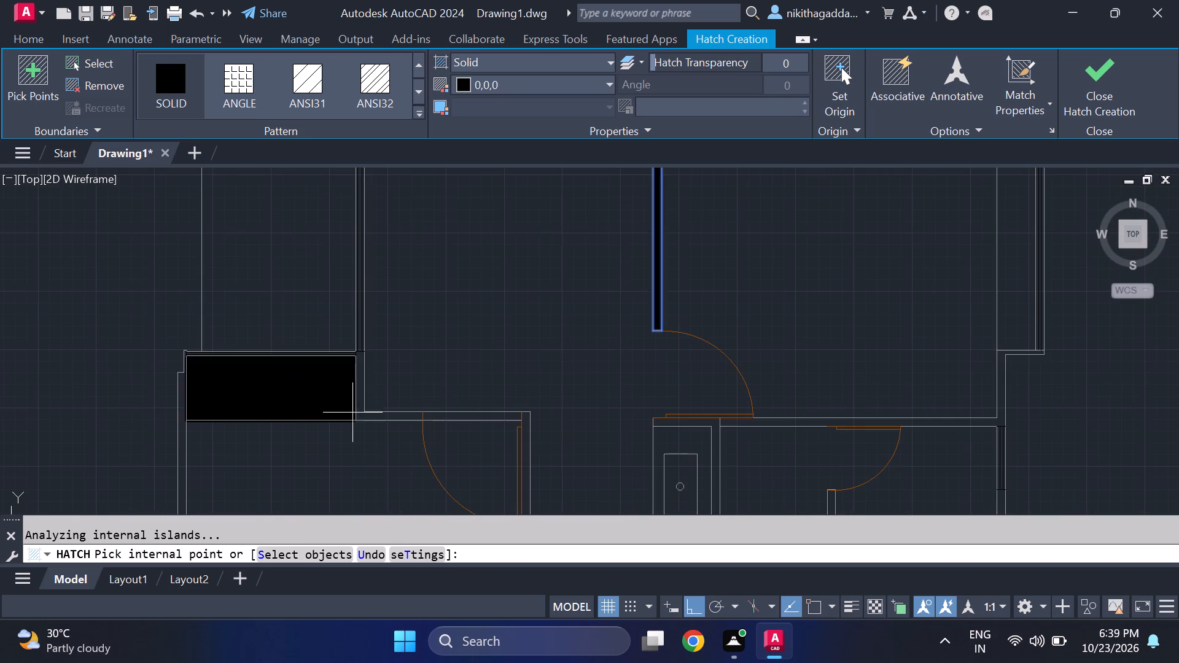
click(362, 398)
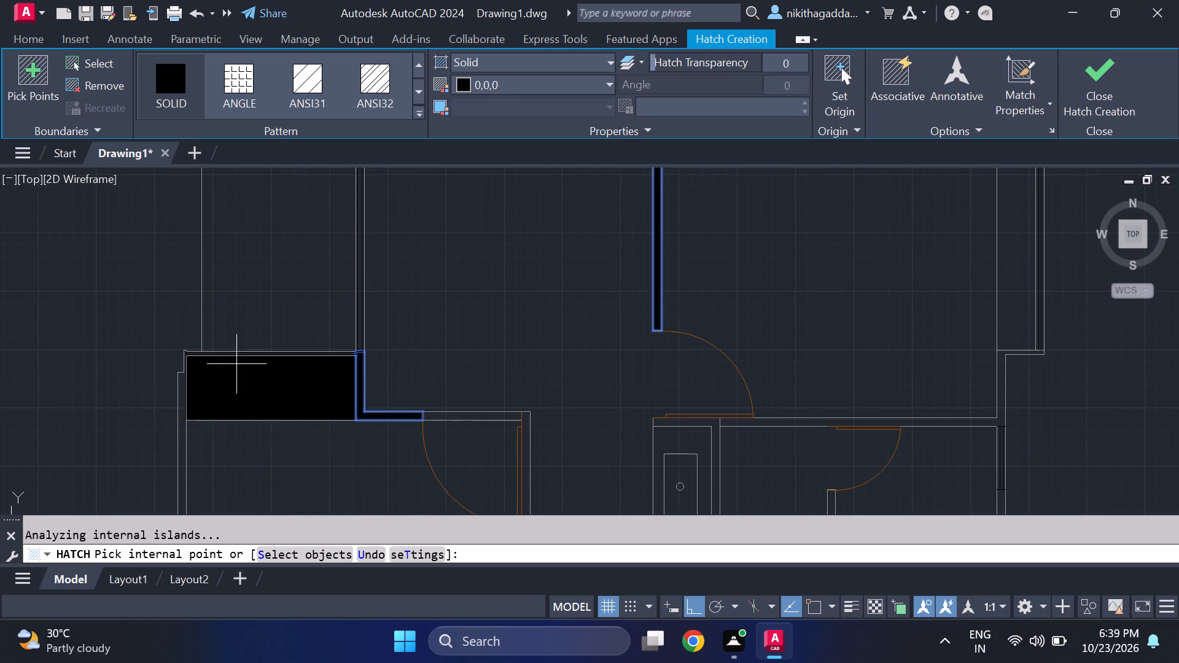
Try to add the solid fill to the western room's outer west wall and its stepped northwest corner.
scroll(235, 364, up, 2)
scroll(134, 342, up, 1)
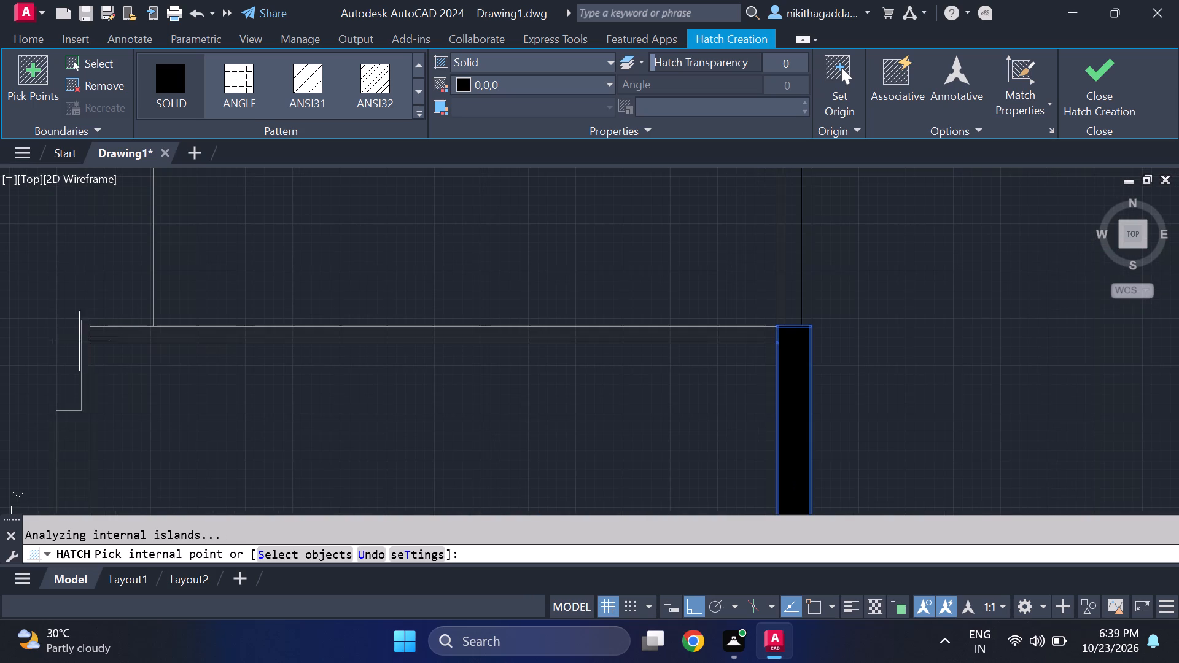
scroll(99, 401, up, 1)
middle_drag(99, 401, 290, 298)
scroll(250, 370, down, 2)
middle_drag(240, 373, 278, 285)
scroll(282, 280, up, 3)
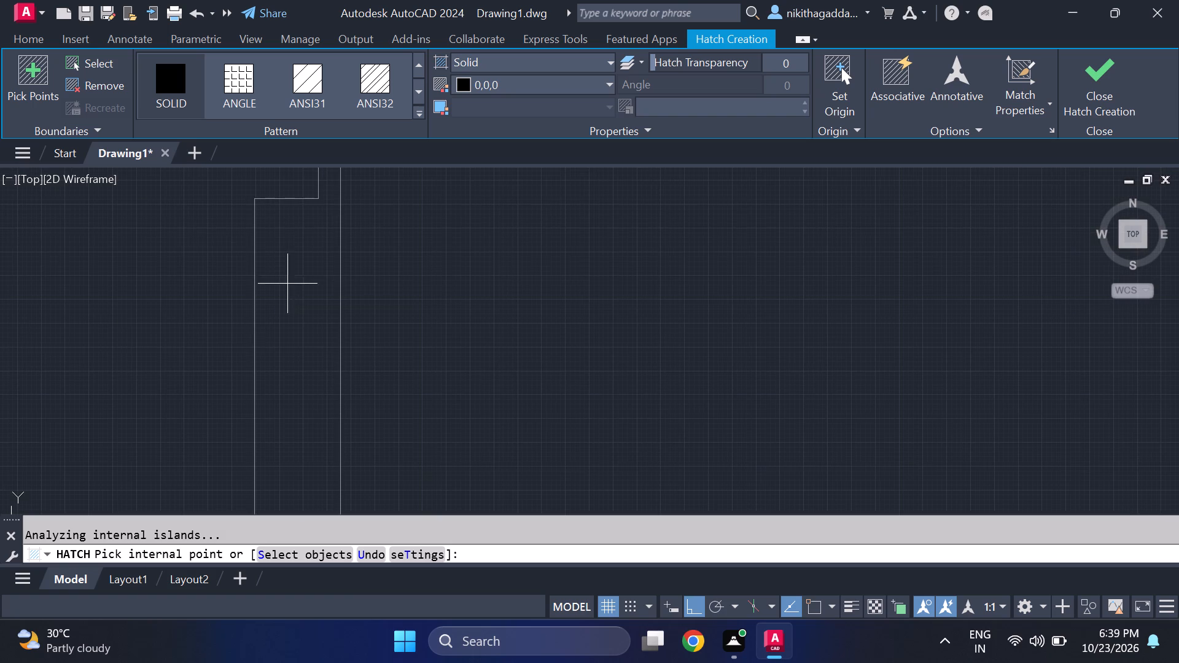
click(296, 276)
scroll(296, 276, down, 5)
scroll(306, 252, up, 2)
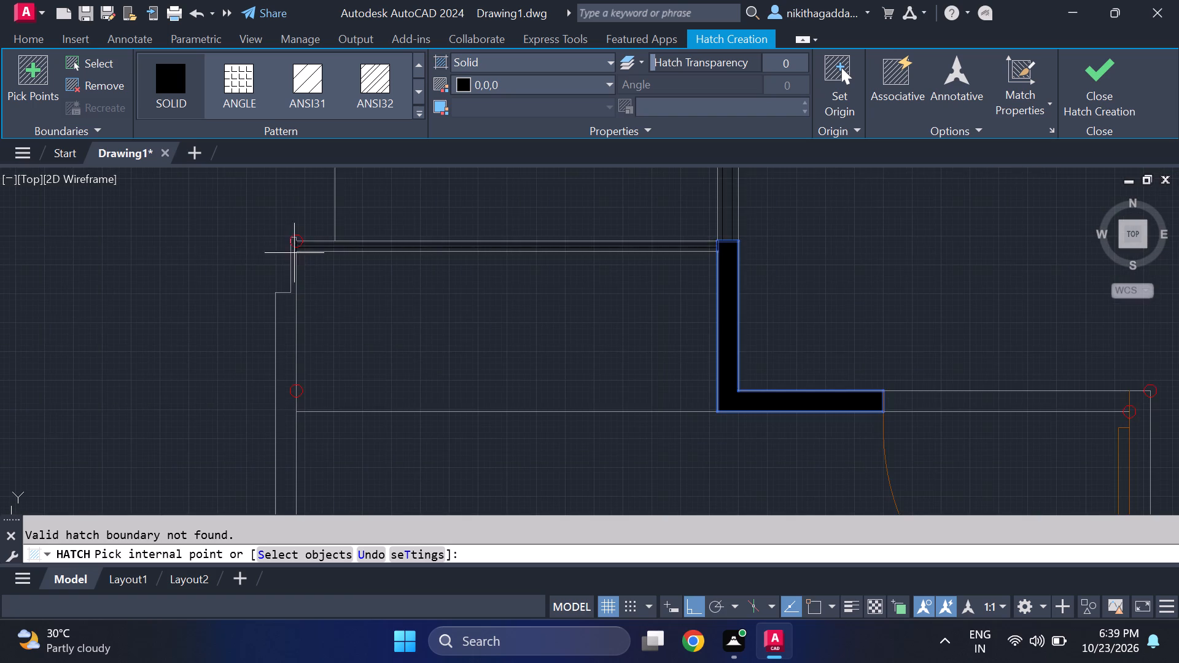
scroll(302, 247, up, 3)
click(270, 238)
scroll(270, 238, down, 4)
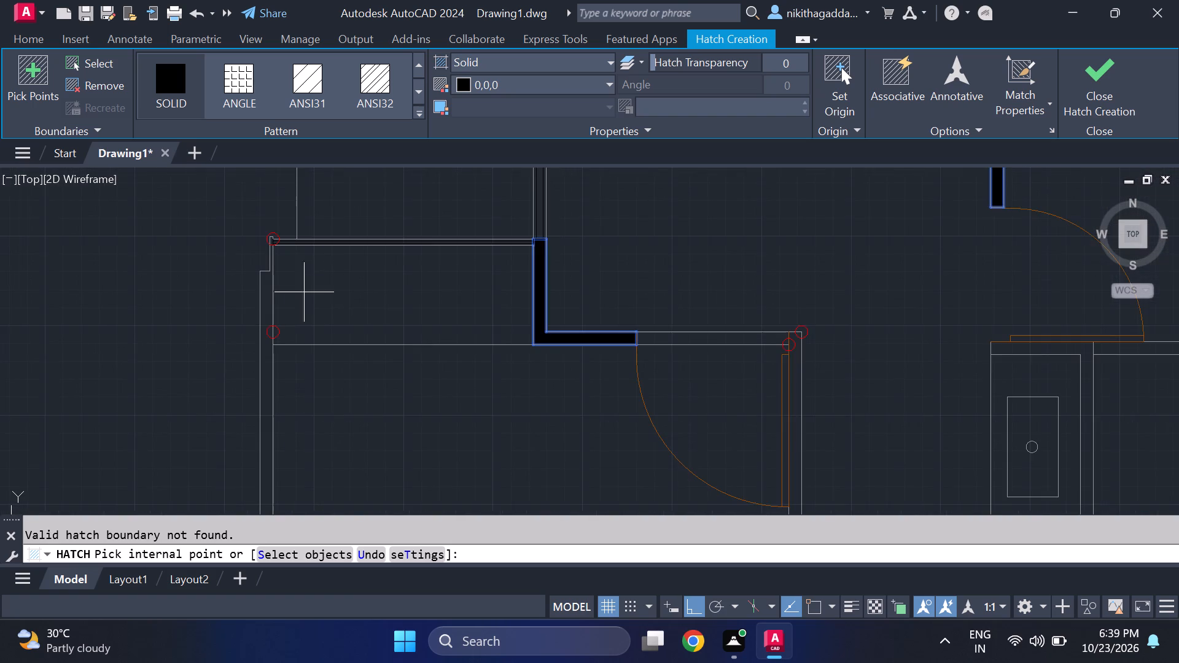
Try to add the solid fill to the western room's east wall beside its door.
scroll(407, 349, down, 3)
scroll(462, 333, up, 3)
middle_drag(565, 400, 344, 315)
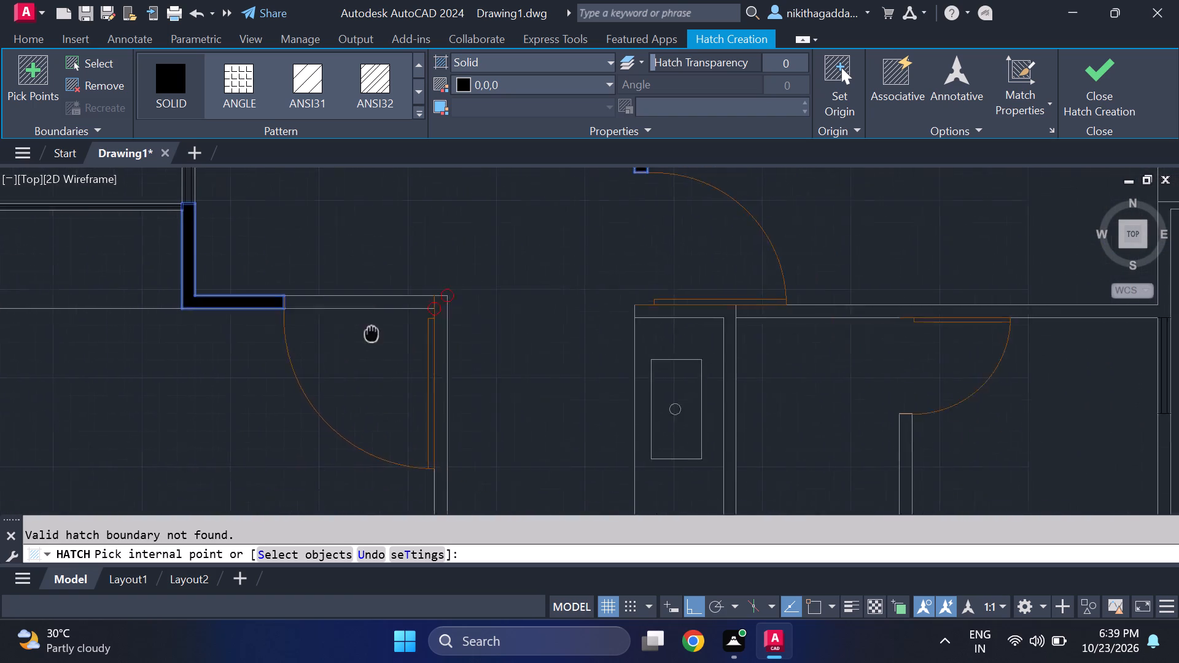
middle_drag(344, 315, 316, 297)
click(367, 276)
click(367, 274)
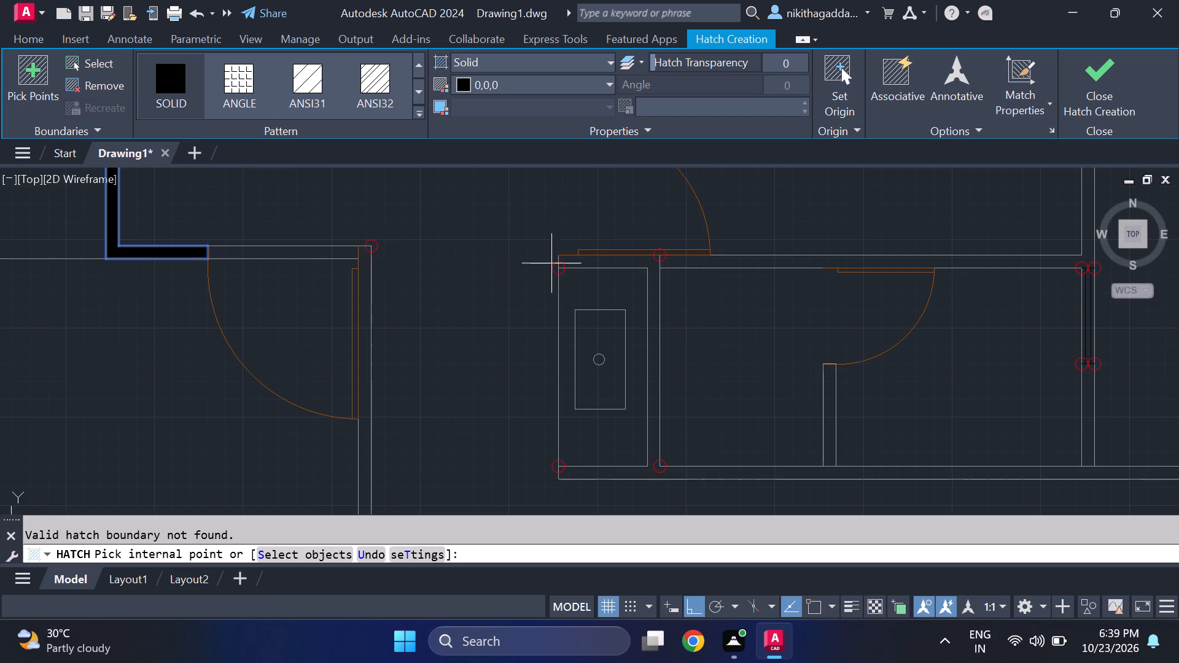
Add the solid fill to the eastern room's south wall and its stepped southeast corner up to the bay window.
scroll(609, 255, down, 4)
middle_drag(610, 323, 328, 422)
scroll(381, 304, up, 2)
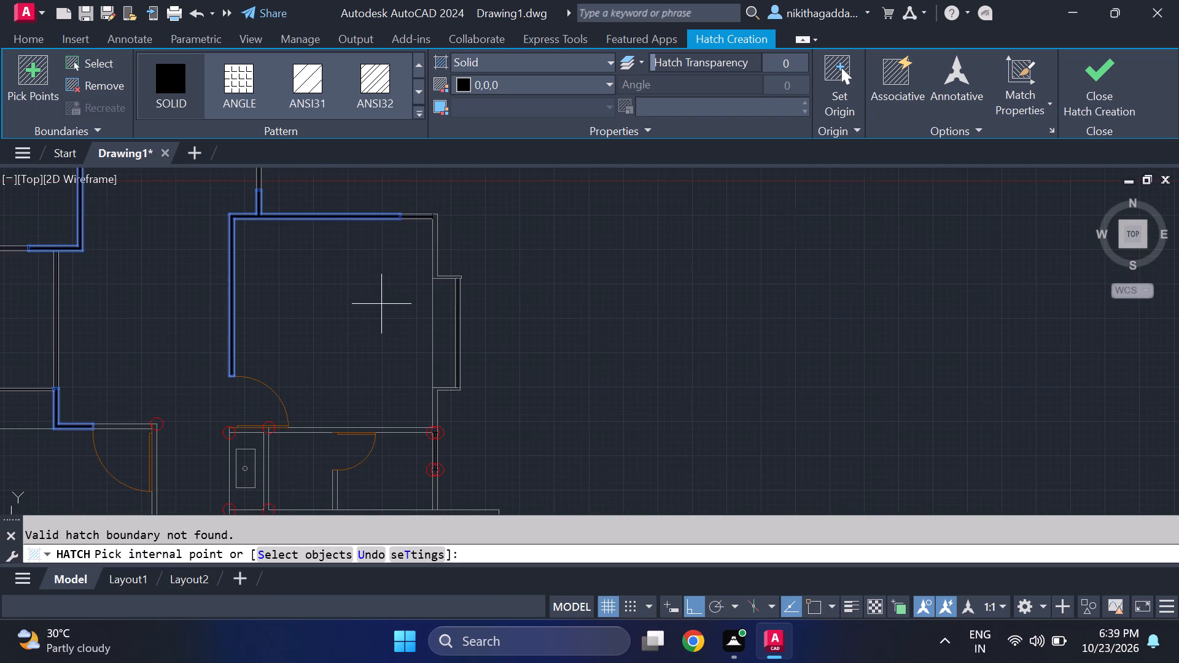
middle_drag(430, 392, 238, 295)
scroll(424, 392, up, 1)
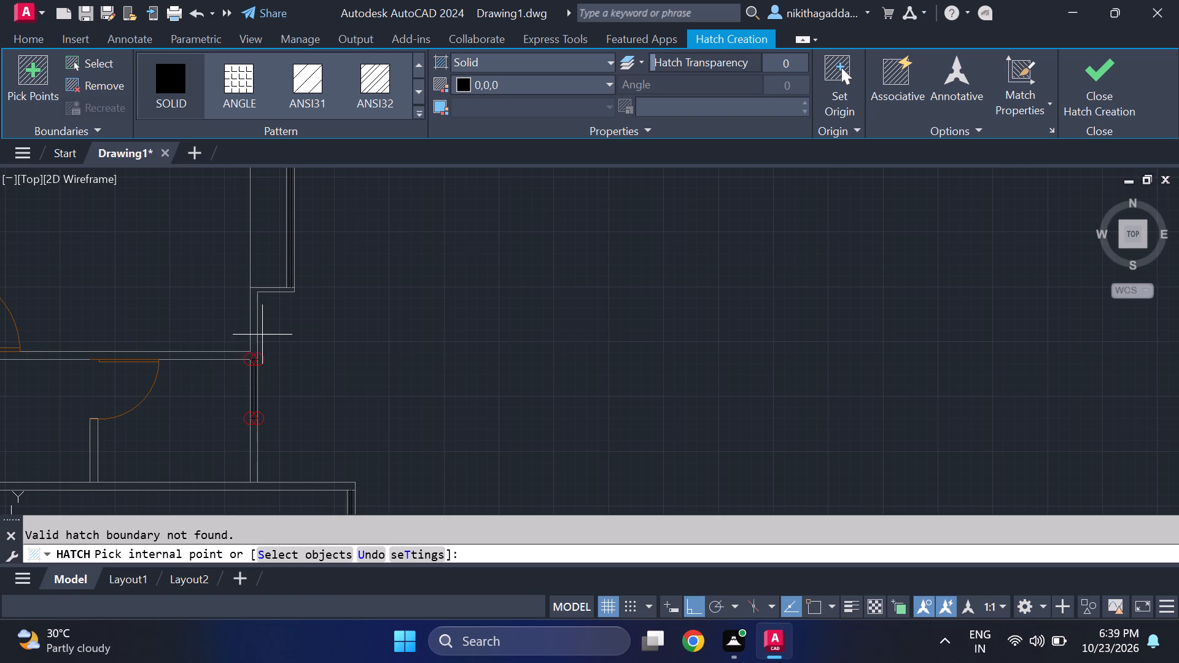
scroll(287, 335, up, 1)
scroll(232, 295, up, 1)
click(233, 294)
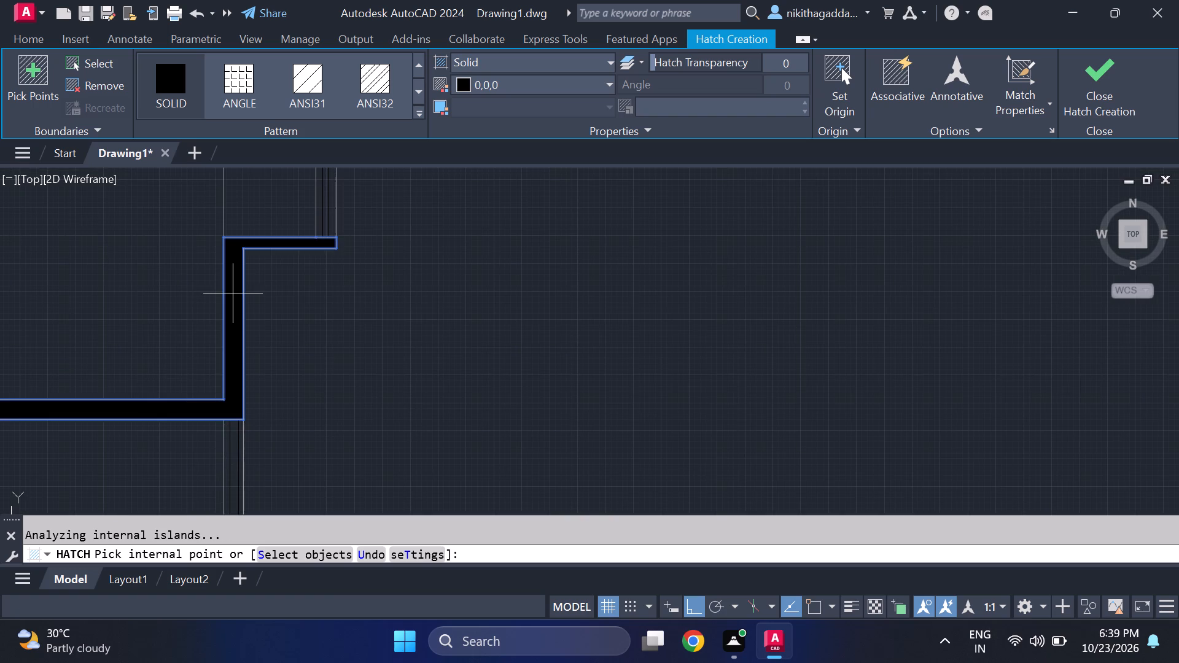
Add the solid fill to the bathroom's short east wall section south of its window.
scroll(233, 293, down, 5)
scroll(153, 306, up, 3)
middle_drag(249, 258, 242, 275)
scroll(179, 317, up, 2)
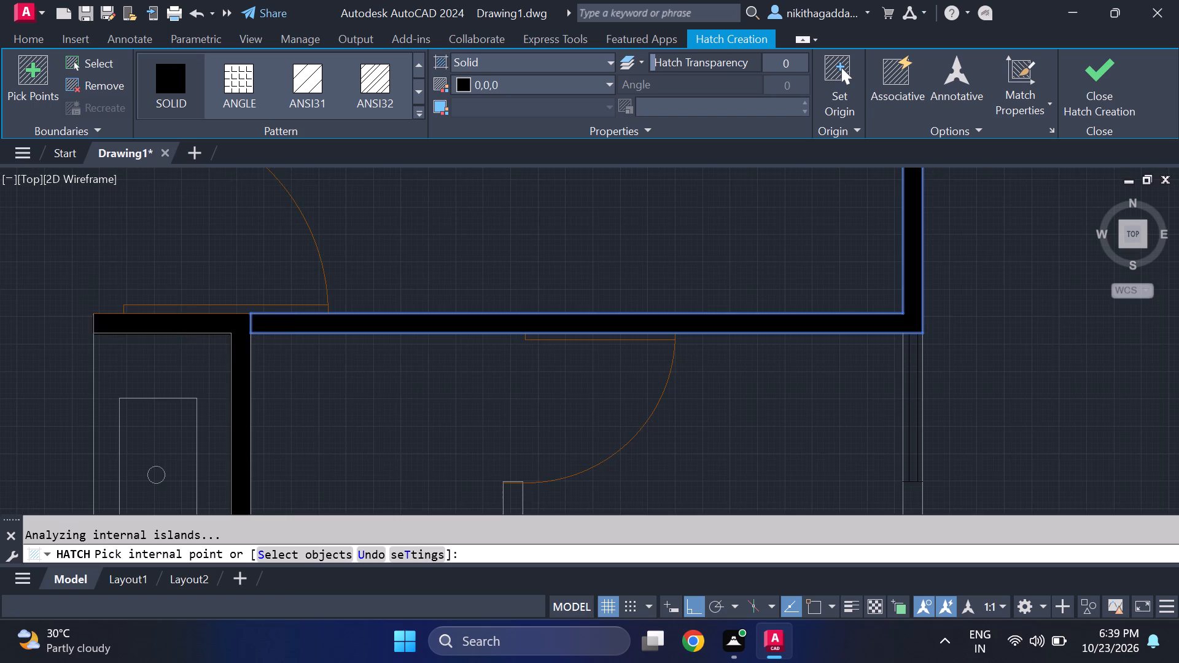
scroll(179, 317, up, 1)
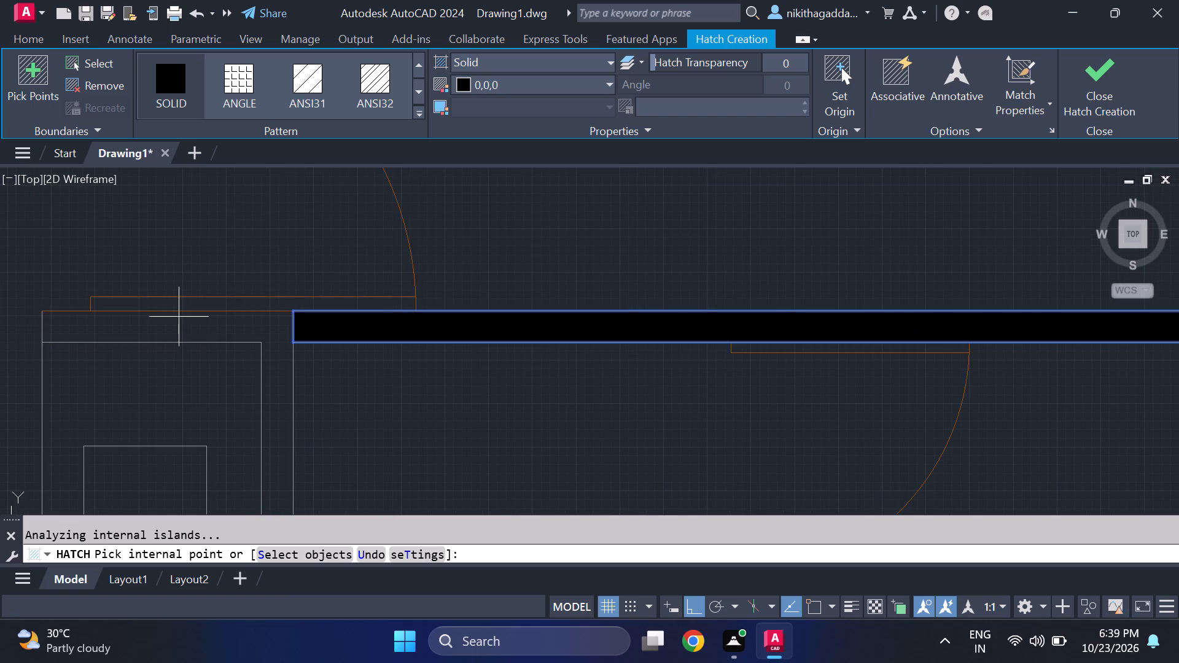
scroll(119, 322, down, 3)
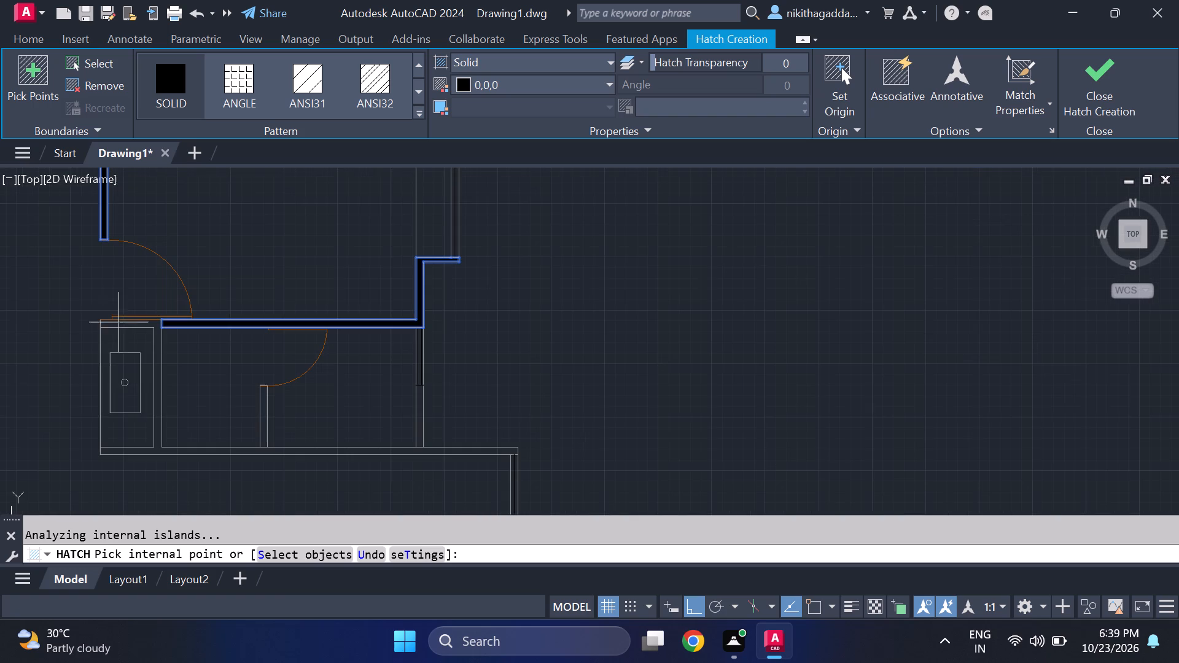
scroll(87, 328, up, 4)
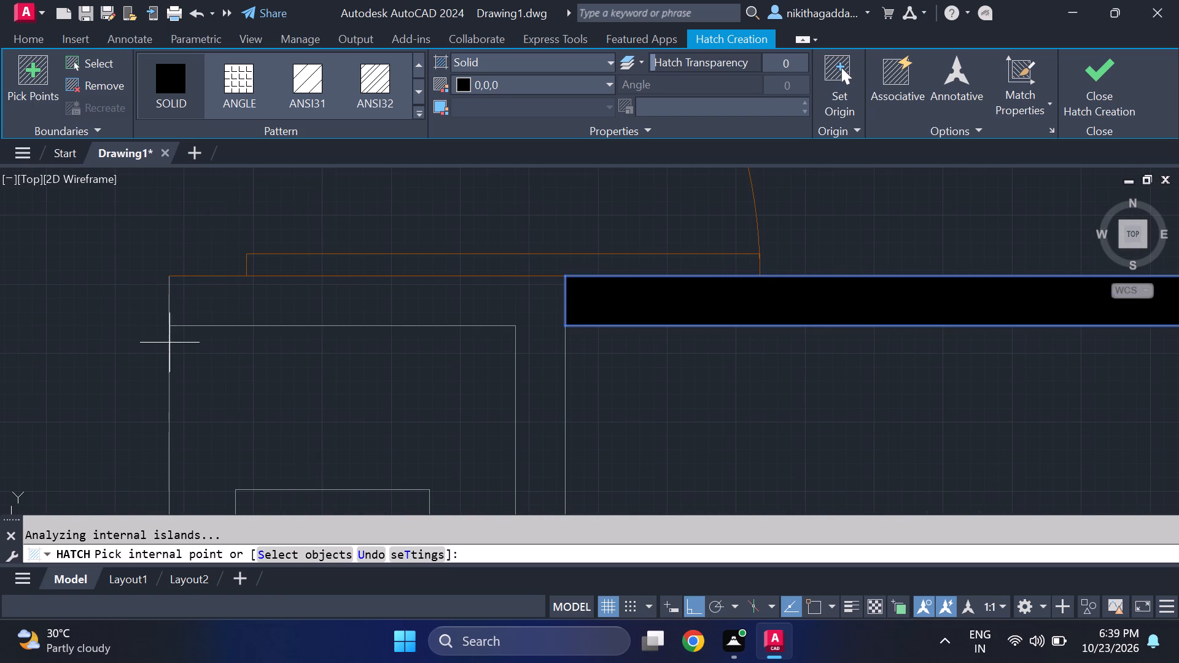
scroll(163, 268, down, 4)
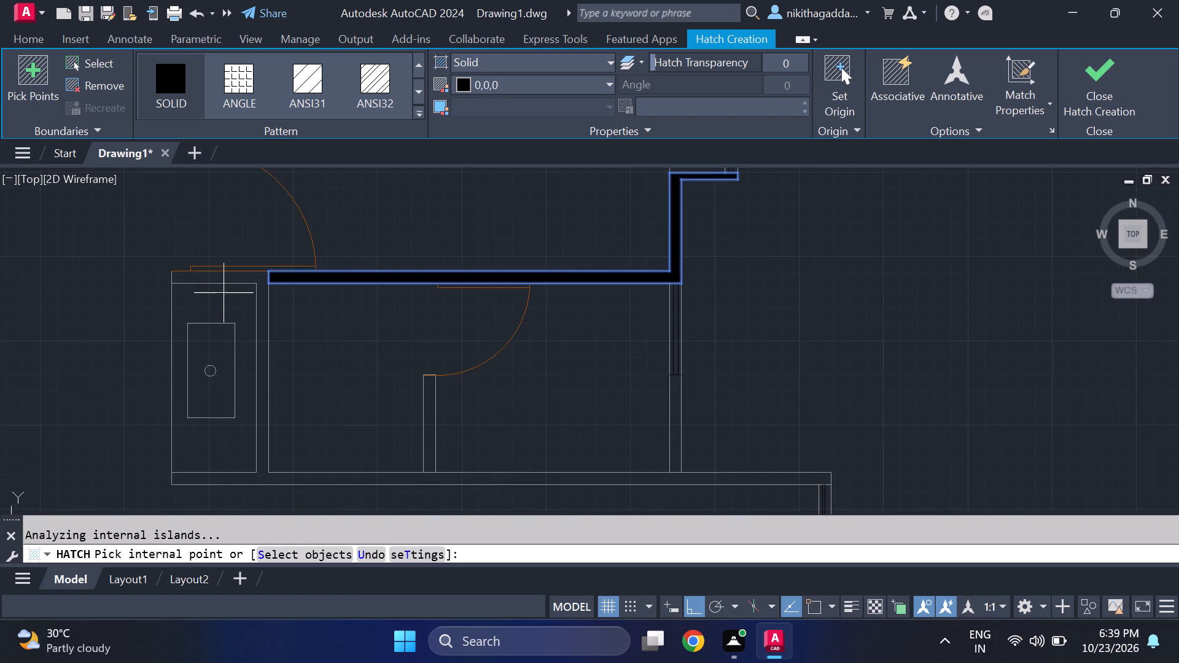
scroll(347, 330, down, 4)
middle_drag(389, 352, 195, 354)
scroll(387, 352, up, 1)
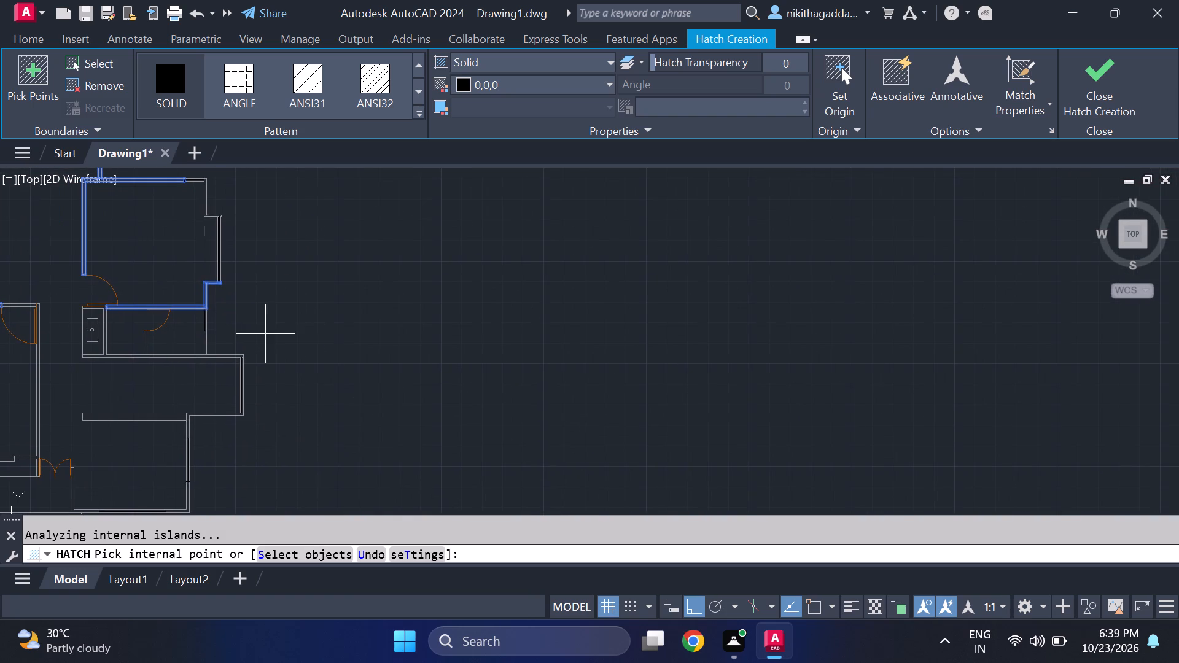
scroll(257, 336, up, 2)
click(123, 341)
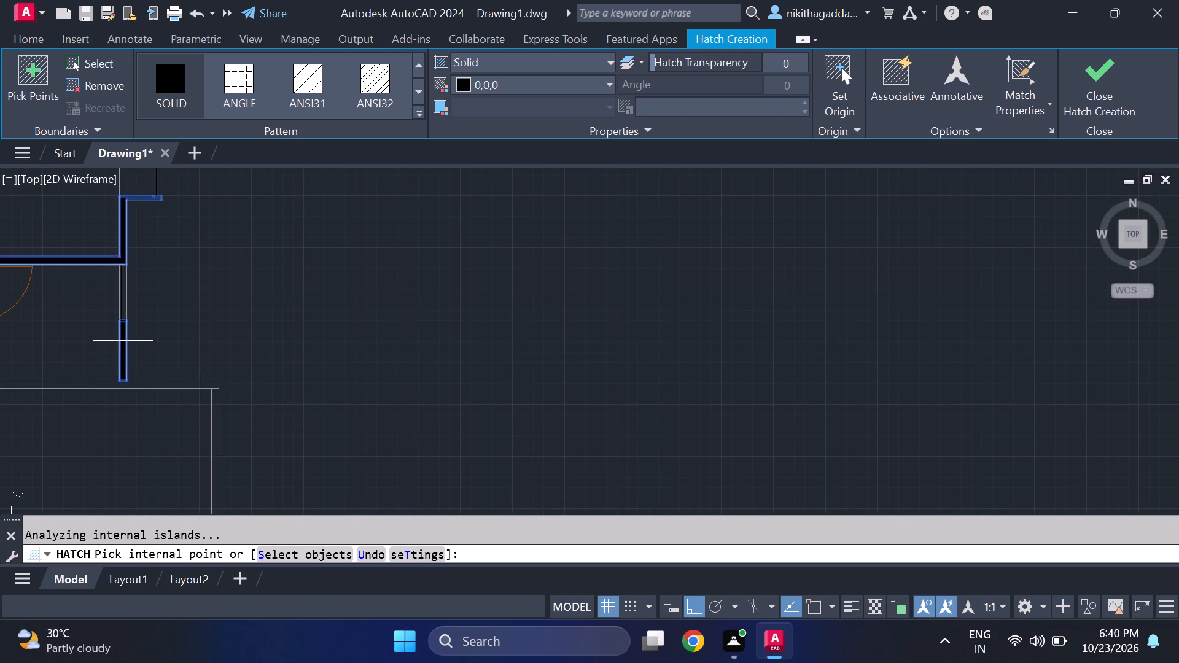
Add the solid fill to the eastern room's northeast corner wall down to the top of the bay window.
scroll(63, 359, down, 3)
middle_drag(11, 348, 156, 354)
scroll(227, 295, up, 3)
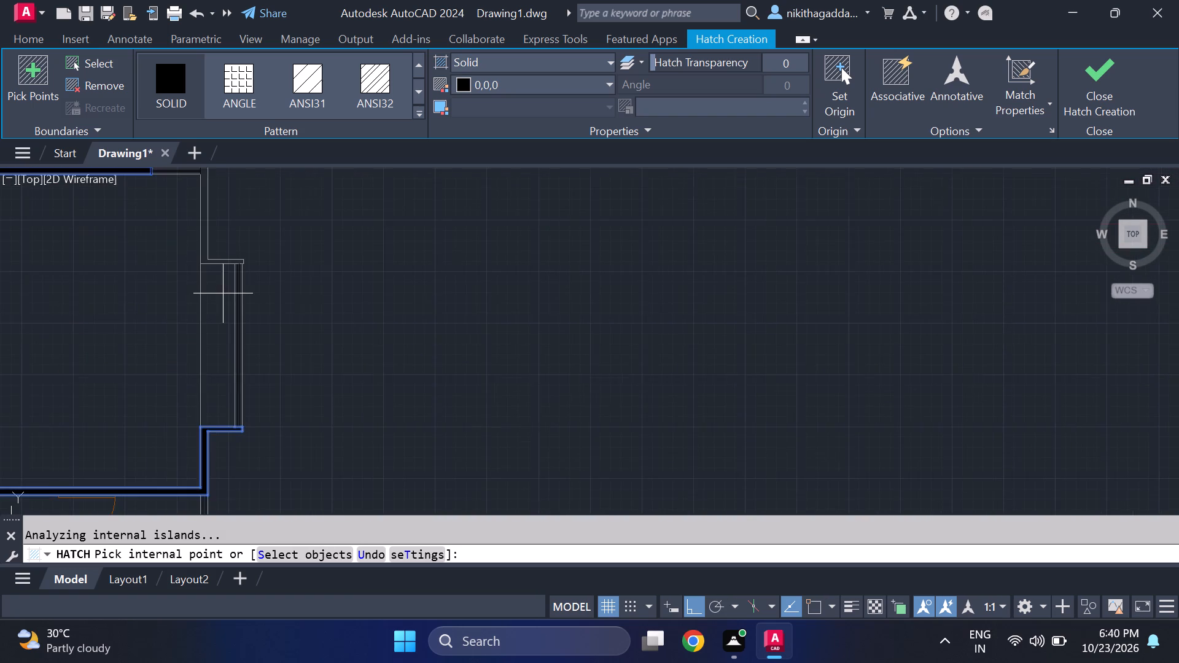
scroll(209, 293, up, 1)
middle_drag(209, 304, 228, 409)
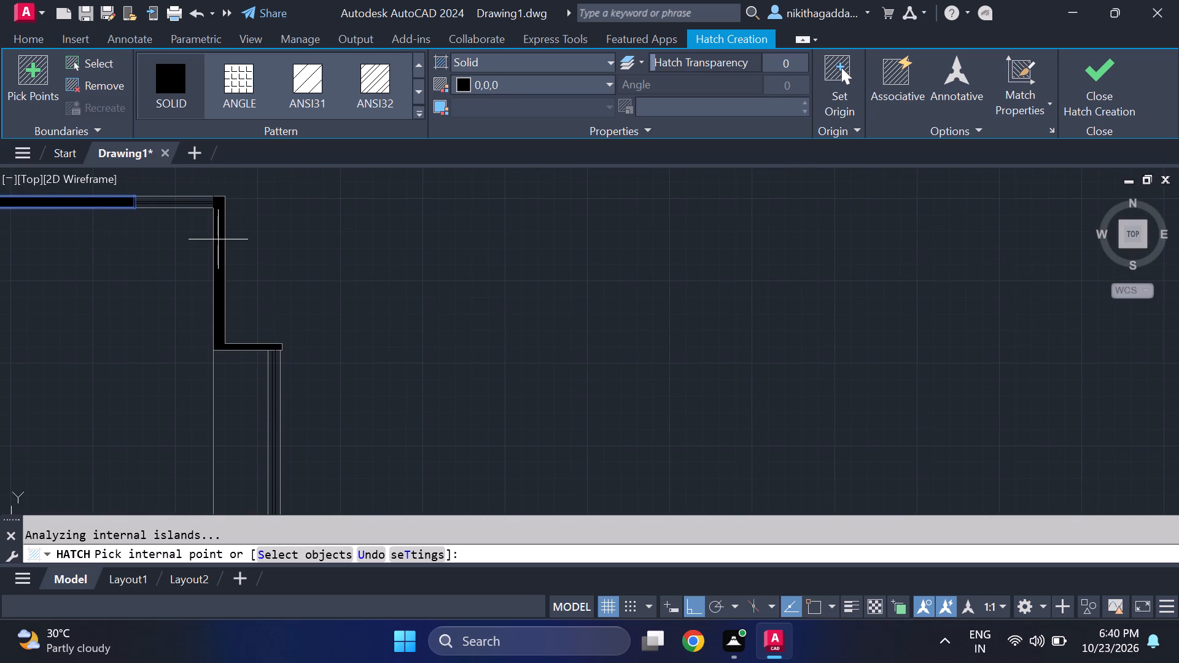
click(218, 239)
Add the solid fill to the bathroom's short inner partition and the connected walls around the washbasin recess, including the long south wall.
scroll(215, 247, down, 4)
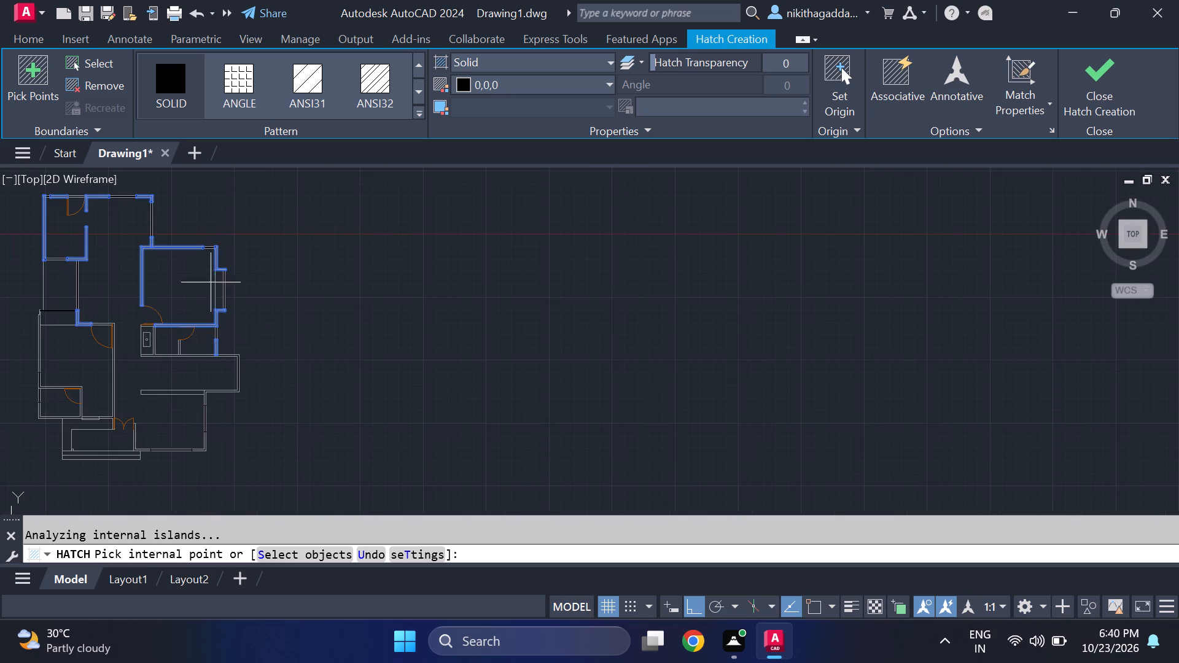
scroll(181, 350, up, 3)
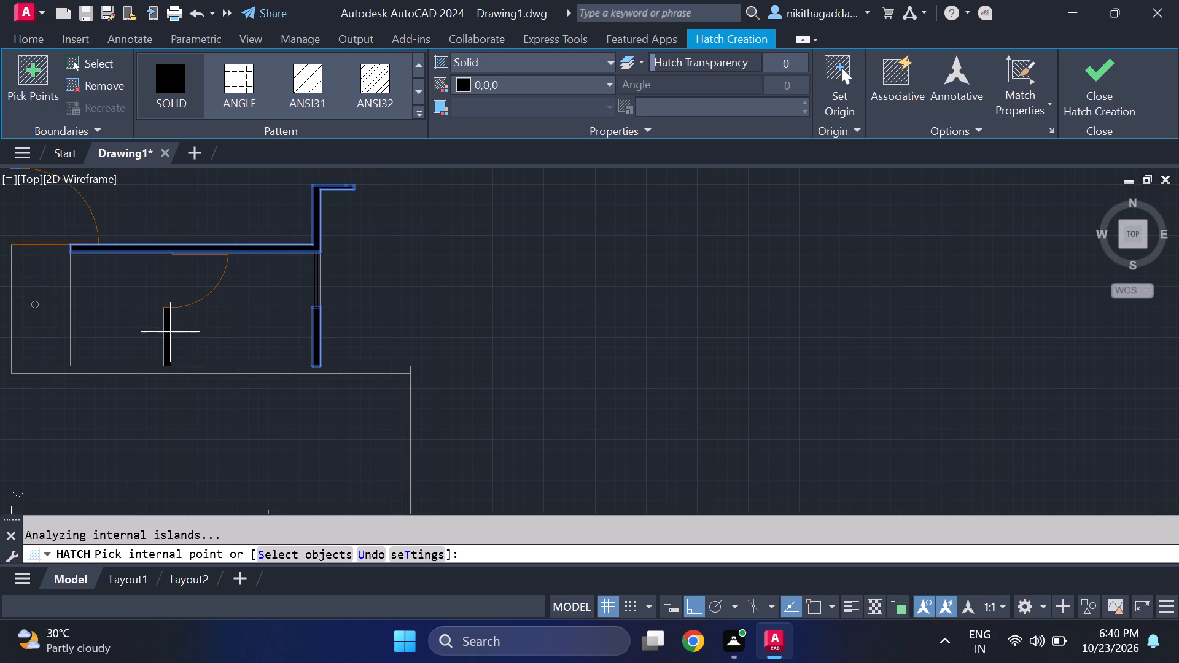
click(170, 332)
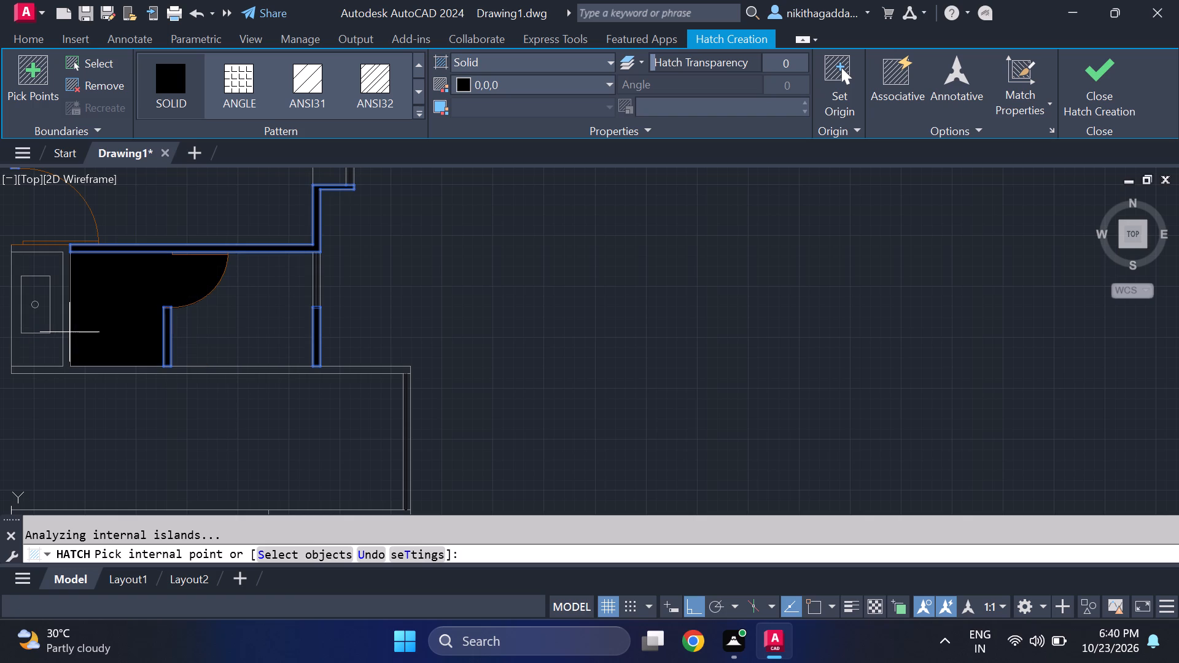
click(66, 327)
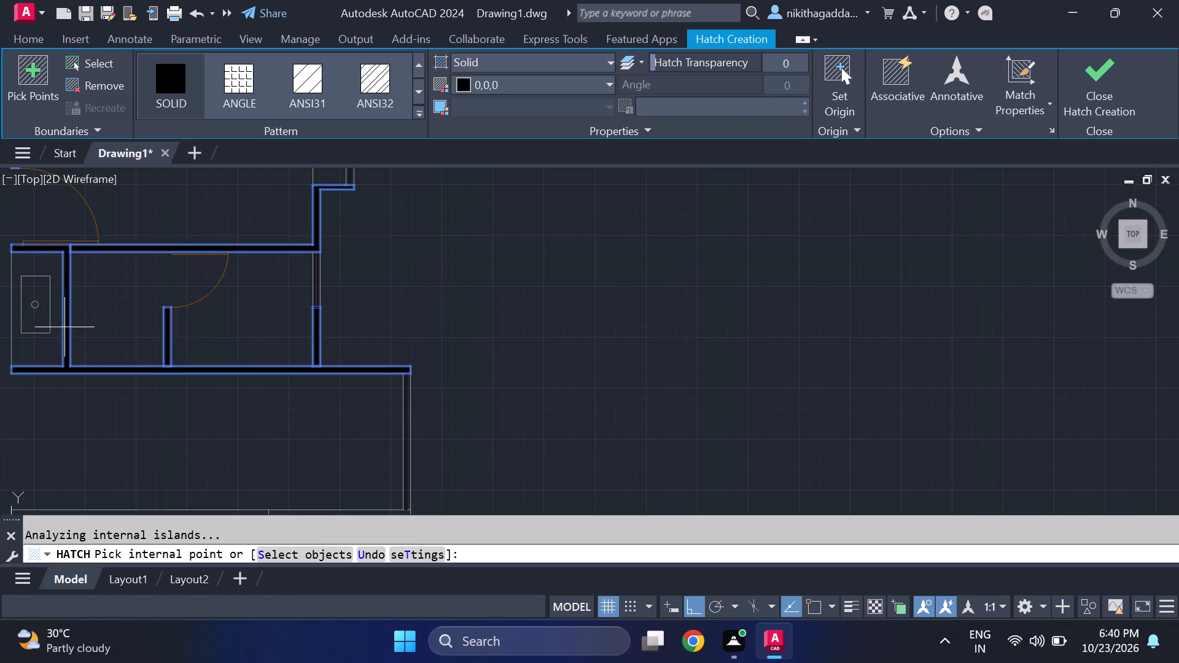
Add the solid fill to the stepped wall joining the eastern projection to the southern room's east window.
middle_drag(21, 325, 90, 340)
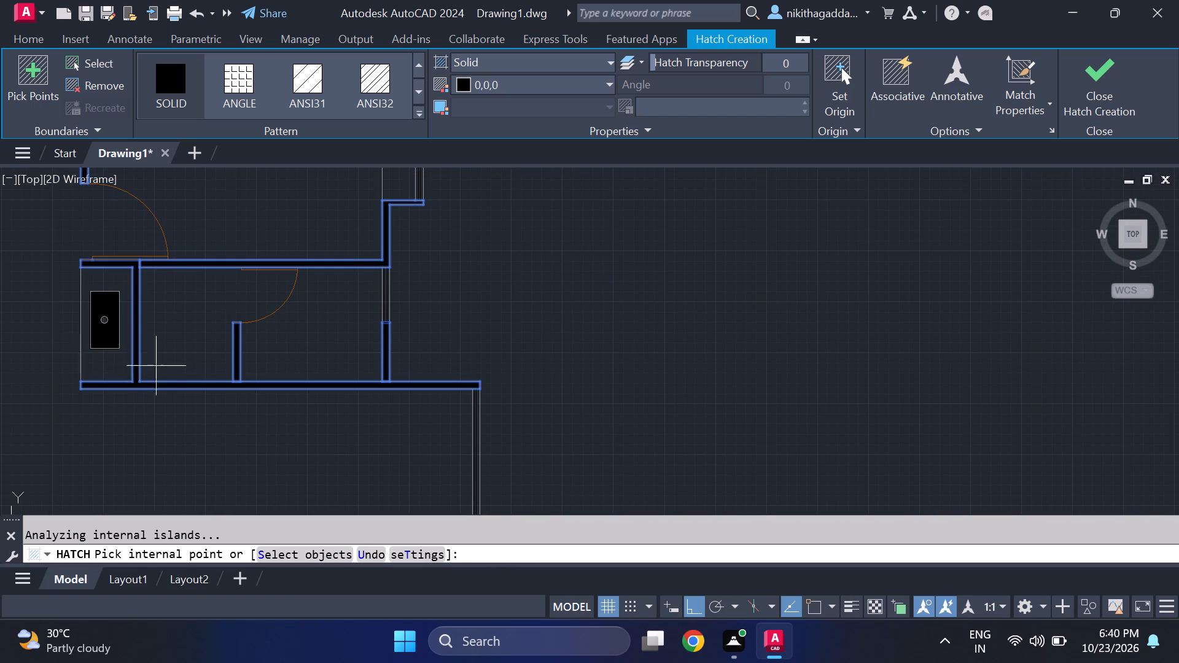
scroll(164, 369, down, 2)
middle_drag(177, 442, 77, 370)
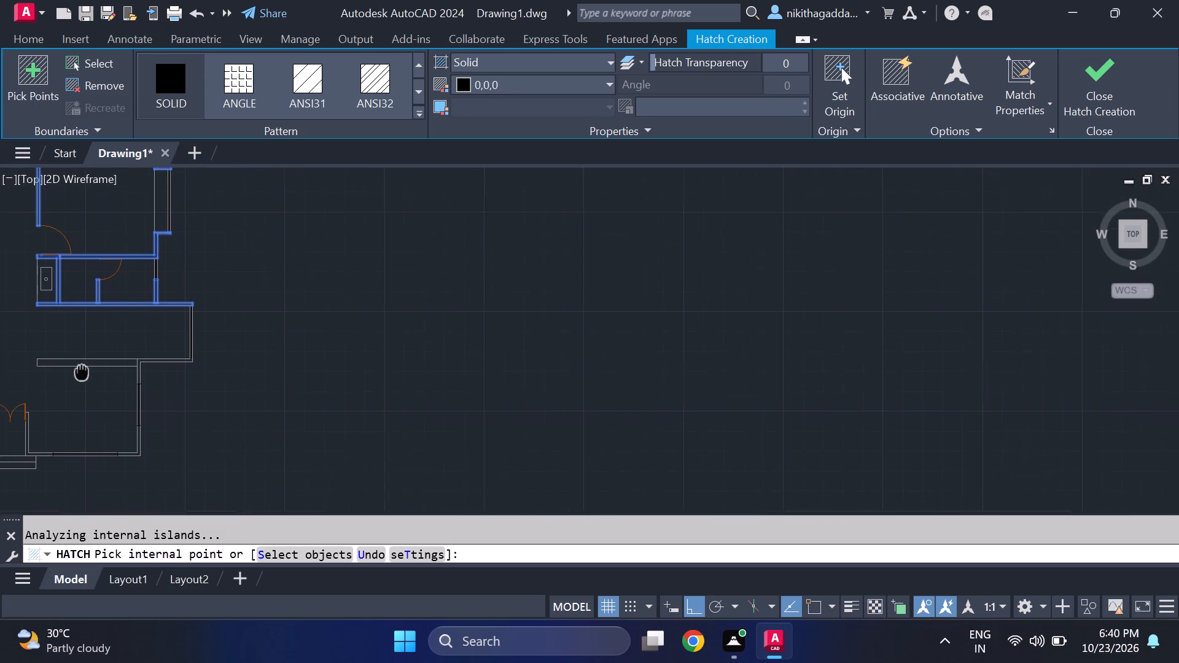
middle_drag(77, 370, 72, 368)
scroll(144, 357, up, 2)
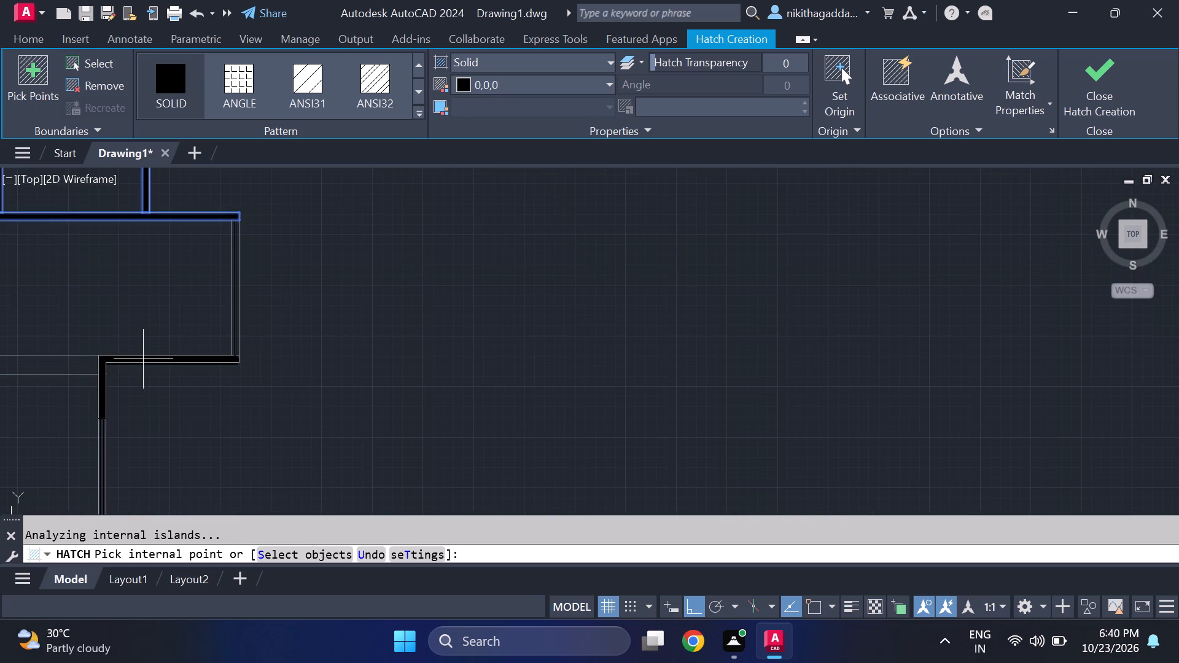
click(144, 360)
Add the solid fill to the southern room's southeast corner wall between its east and south windows.
scroll(141, 359, down, 4)
scroll(130, 397, up, 2)
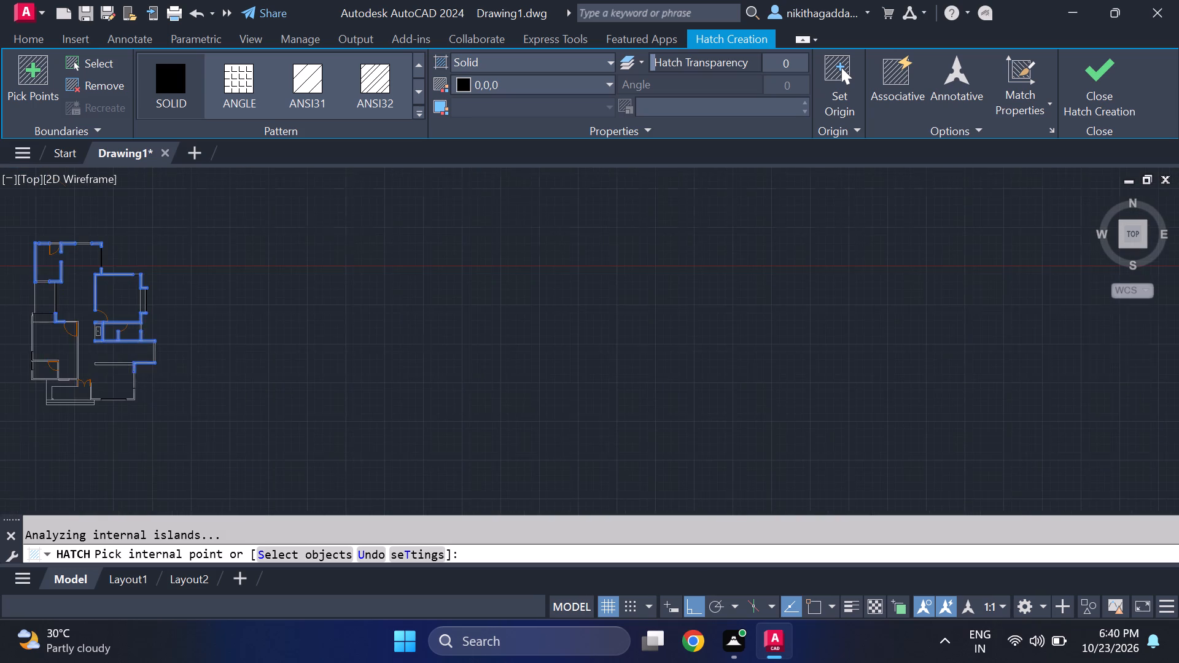
scroll(130, 397, up, 2)
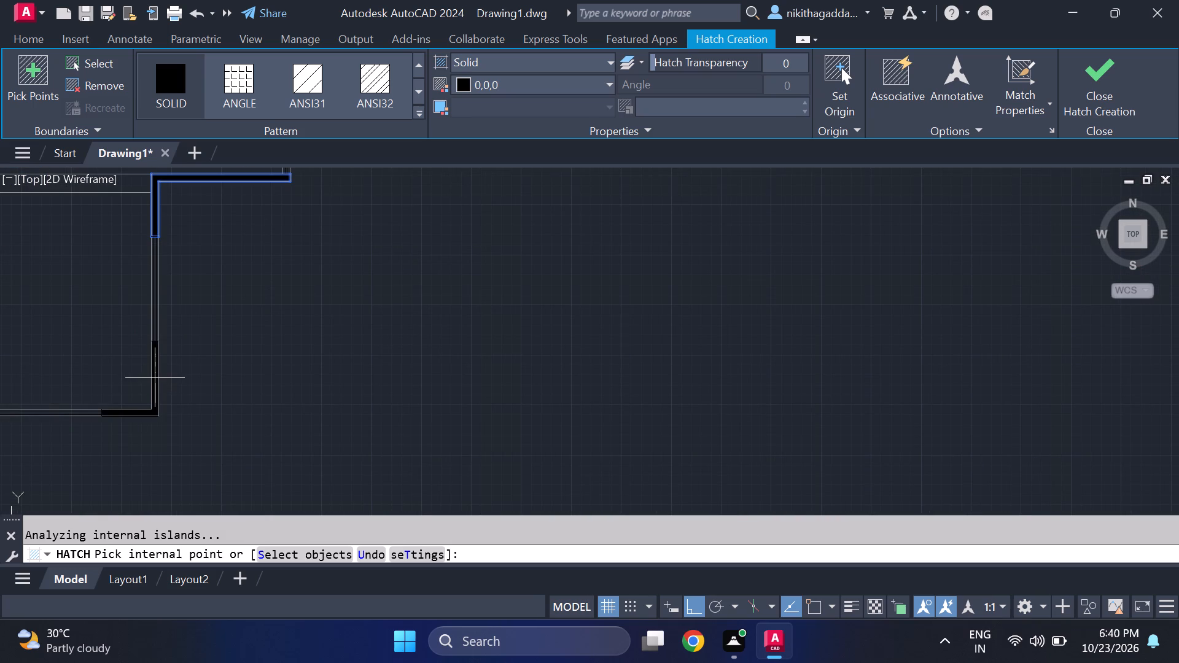
click(155, 378)
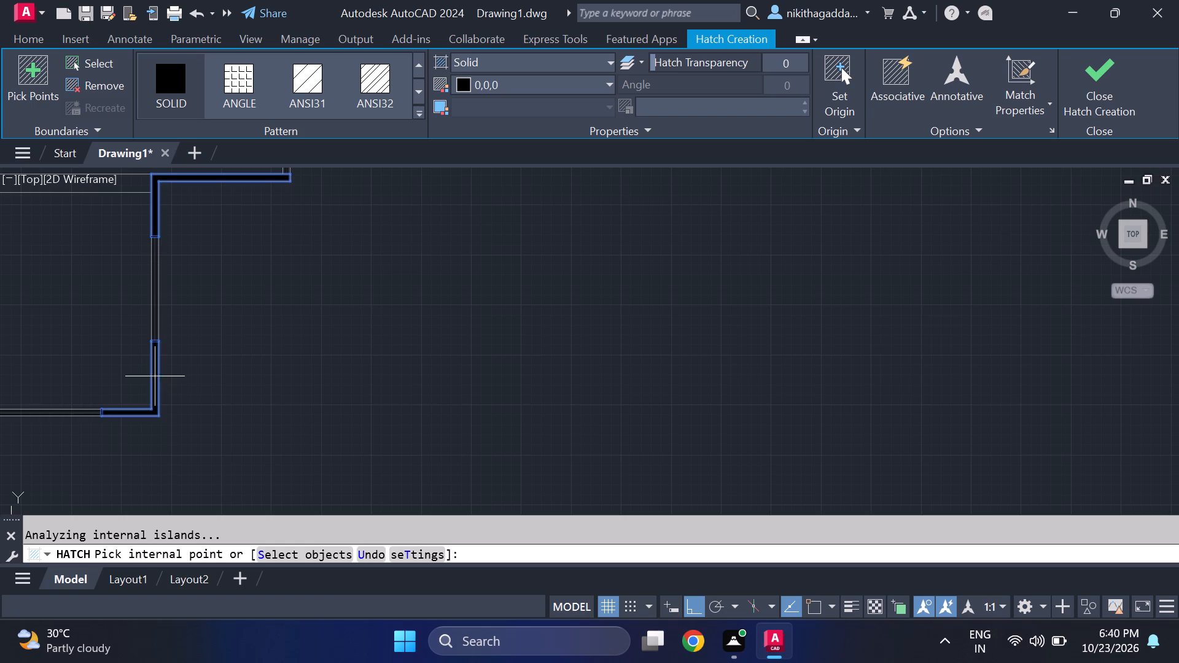
Add the solid fill to the southern room's southwest corner wall, from the double door to the south window.
scroll(52, 352, down, 3)
middle_drag(13, 341, 135, 328)
middle_click(136, 328)
scroll(137, 328, up, 3)
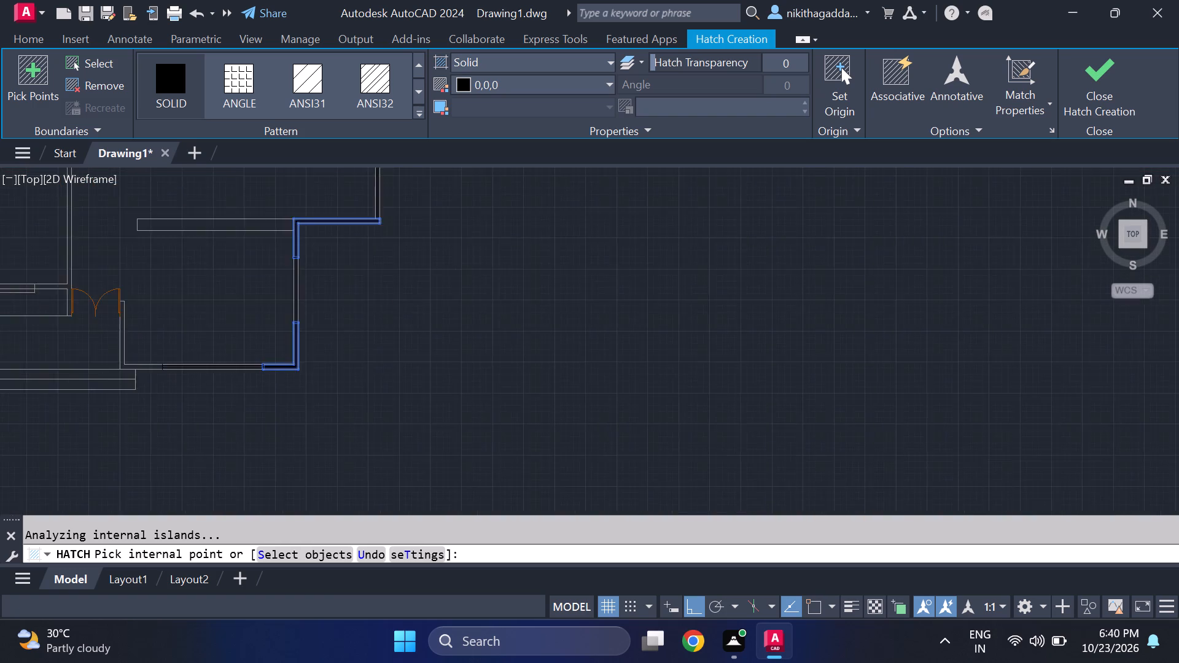
scroll(117, 351, up, 1)
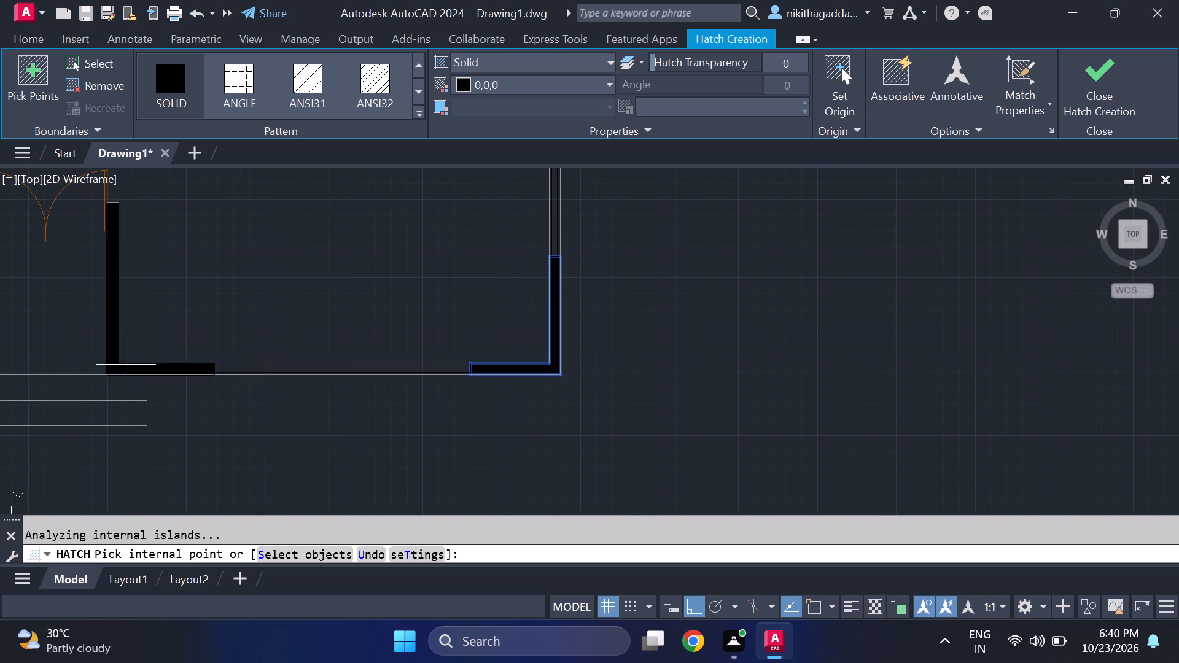
click(126, 365)
Add the solid fill to the small square column at the porch's southwest corner.
scroll(106, 351, down, 3)
scroll(76, 345, up, 1)
middle_drag(76, 345, 208, 381)
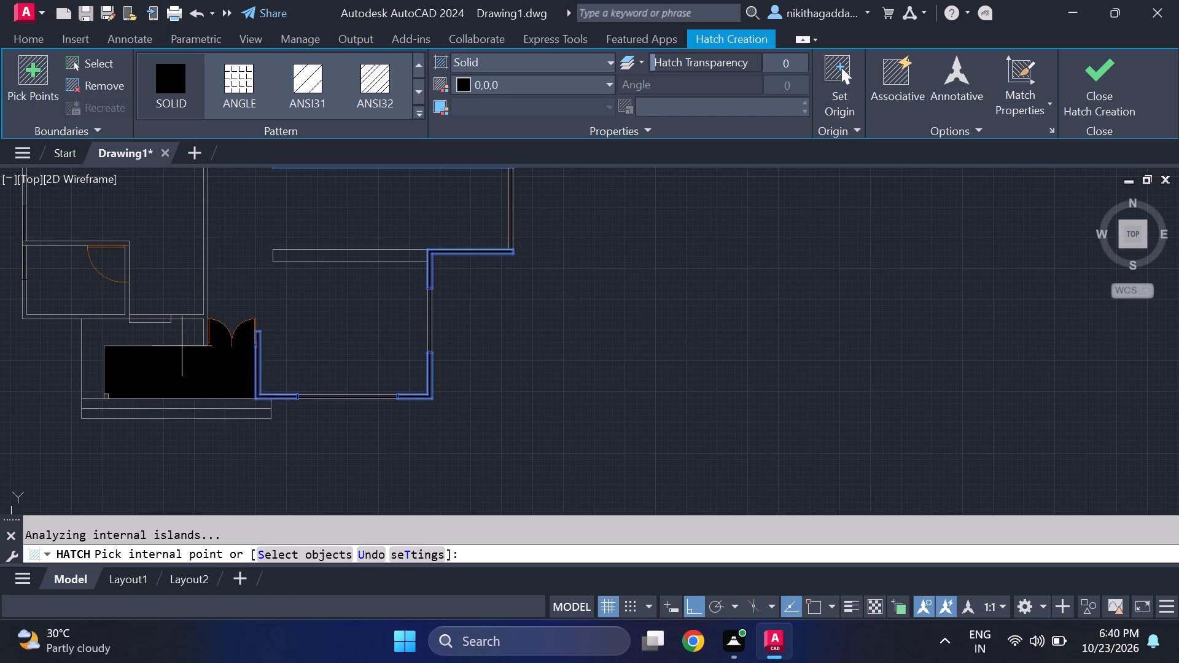
scroll(198, 334, up, 2)
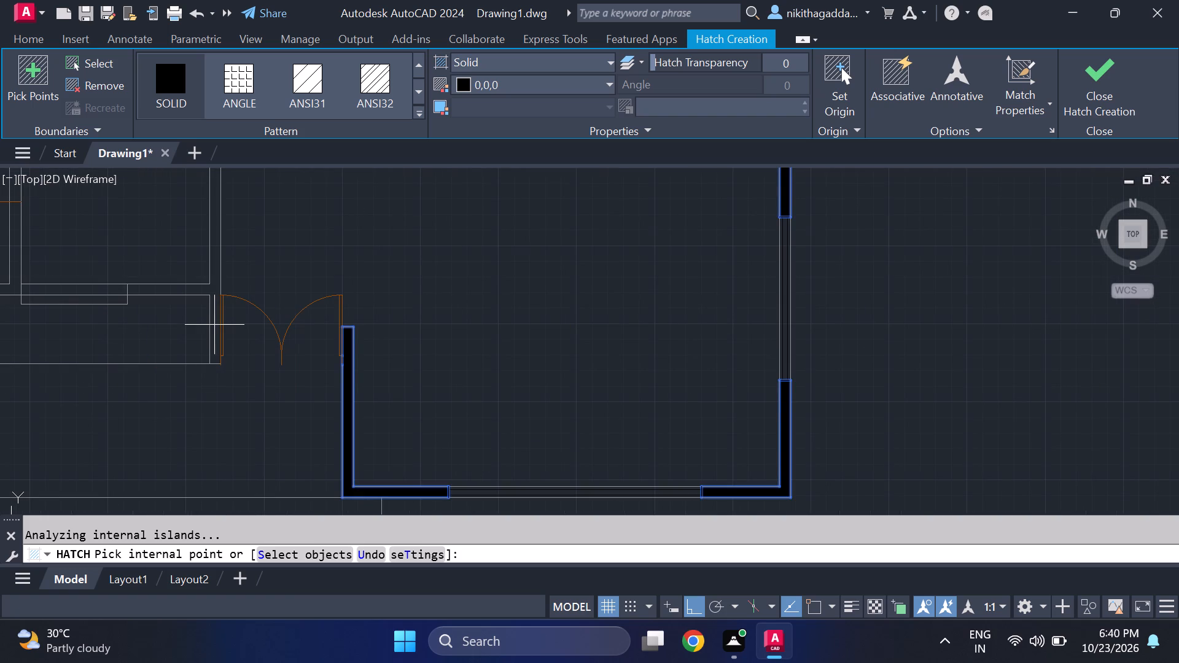
scroll(211, 333, down, 3)
middle_drag(141, 416, 208, 468)
scroll(216, 425, up, 3)
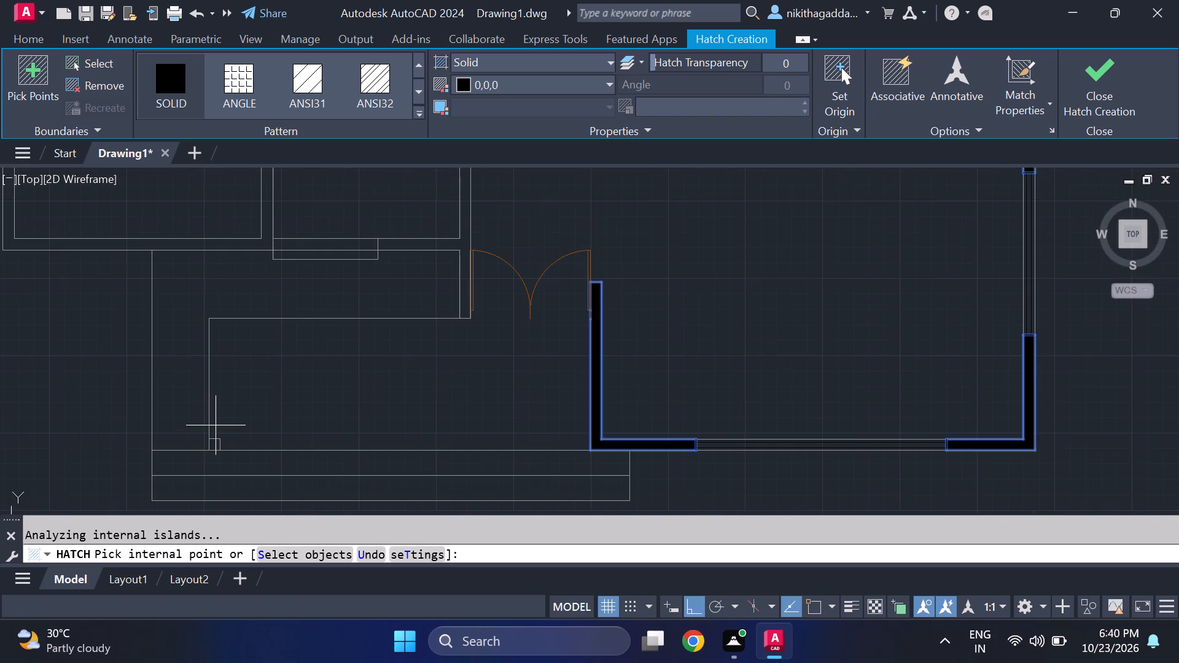
scroll(201, 451, up, 1)
click(222, 437)
Add the solid fill to the small southwest room's north wall and the U-shaped wall running from its west window to its door.
scroll(197, 316, down, 2)
middle_drag(195, 318, 198, 393)
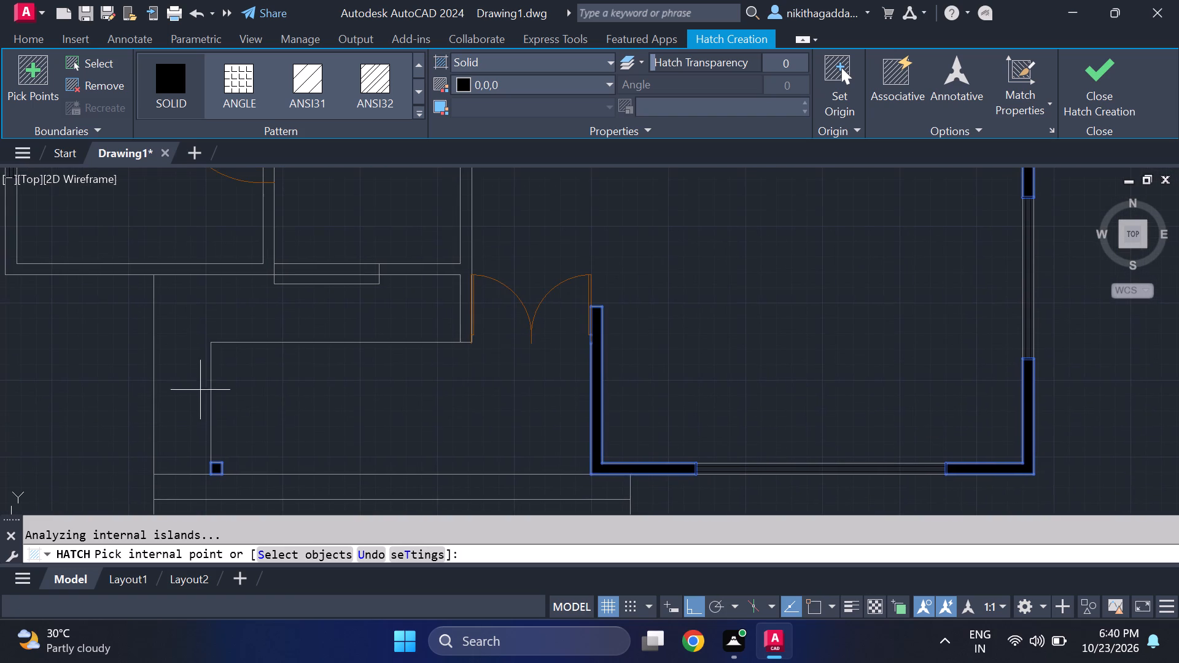
scroll(212, 182, up, 1)
middle_drag(160, 307, 168, 353)
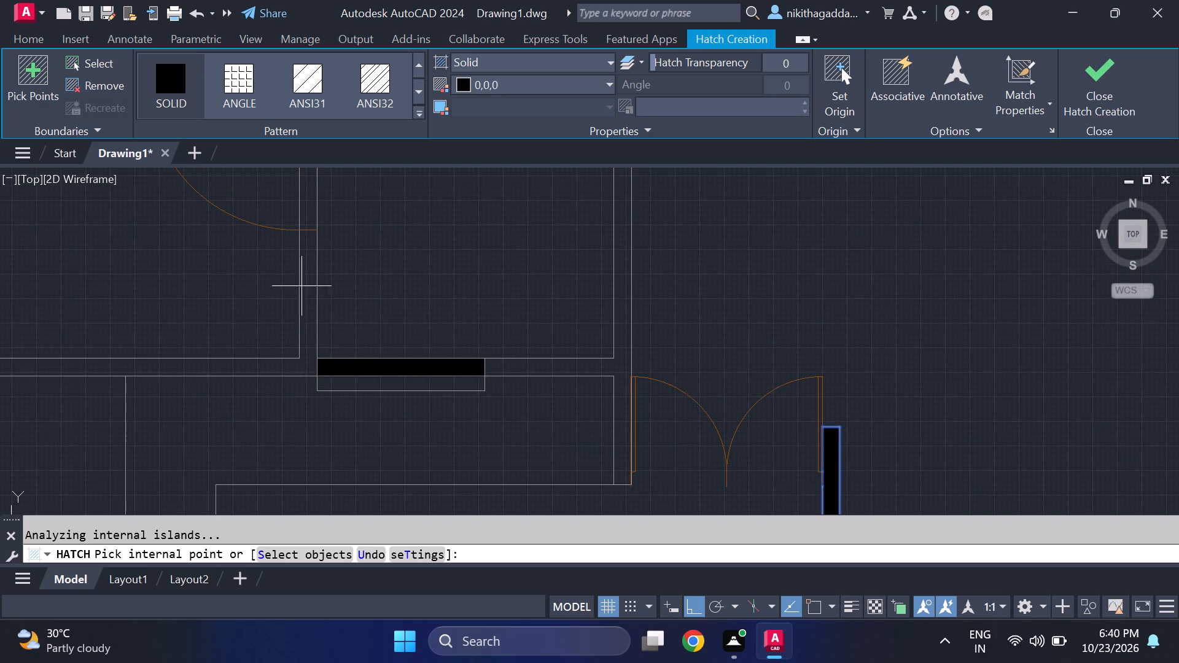
scroll(303, 285, down, 3)
scroll(298, 293, up, 1)
middle_drag(297, 301, 286, 397)
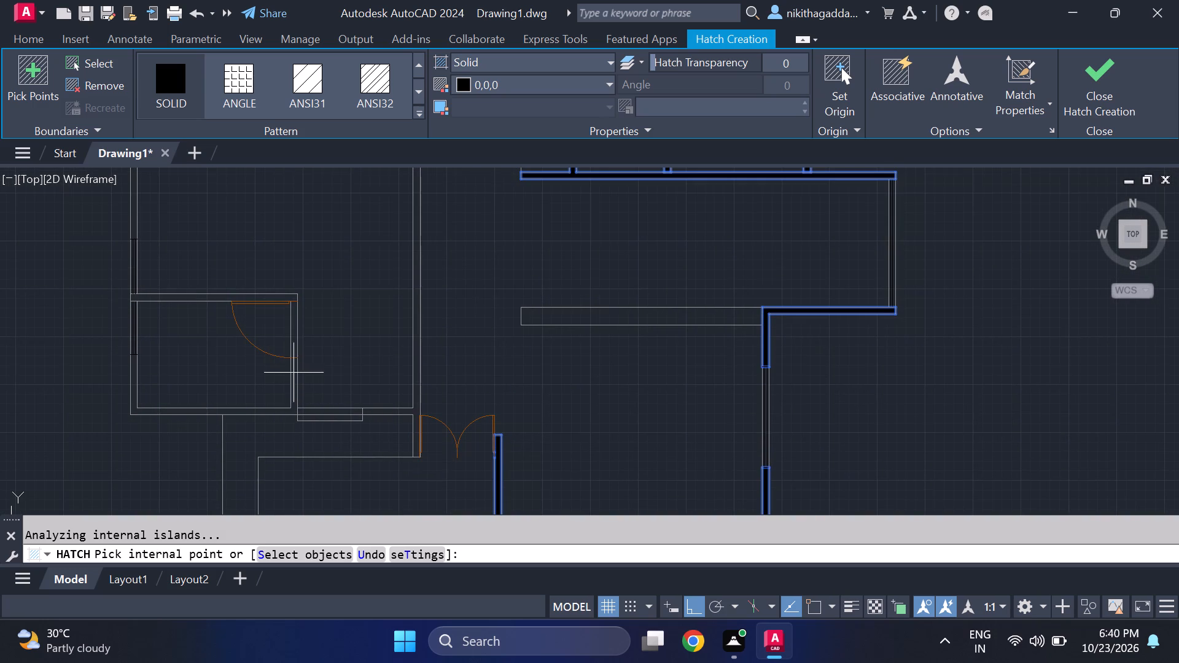
click(160, 298)
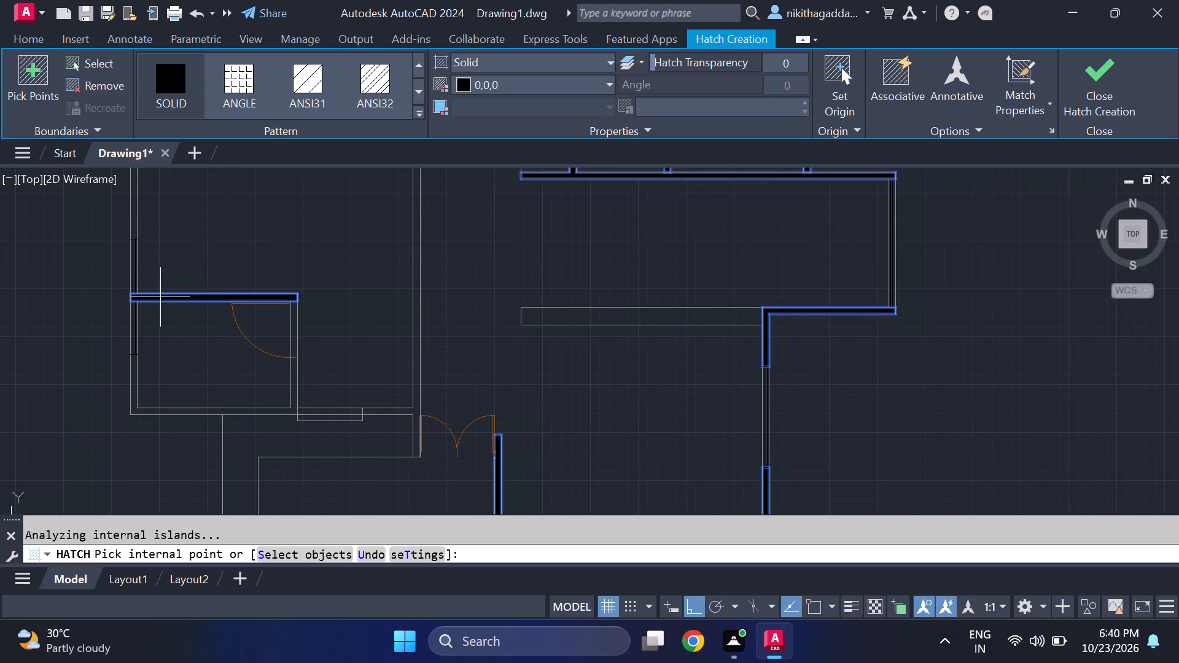
click(133, 370)
Add the solid fill to the western room's west wall, from its west window up to the north recess.
middle_drag(233, 324, 221, 395)
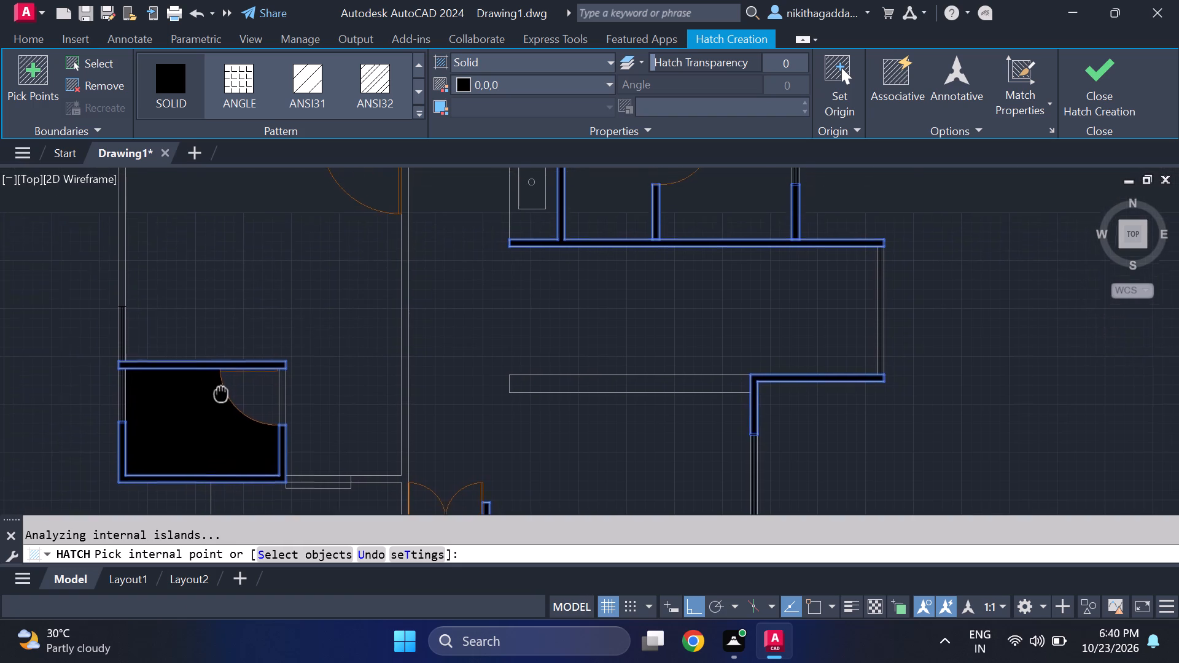
middle_drag(221, 395, 221, 396)
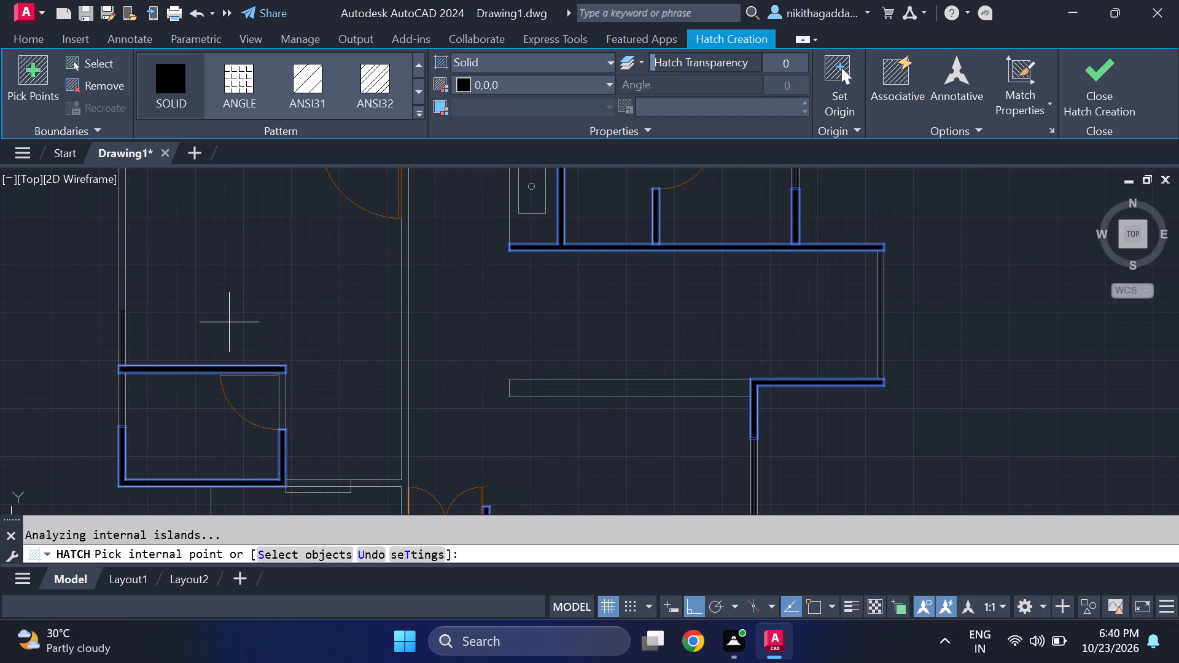
scroll(230, 314, down, 1)
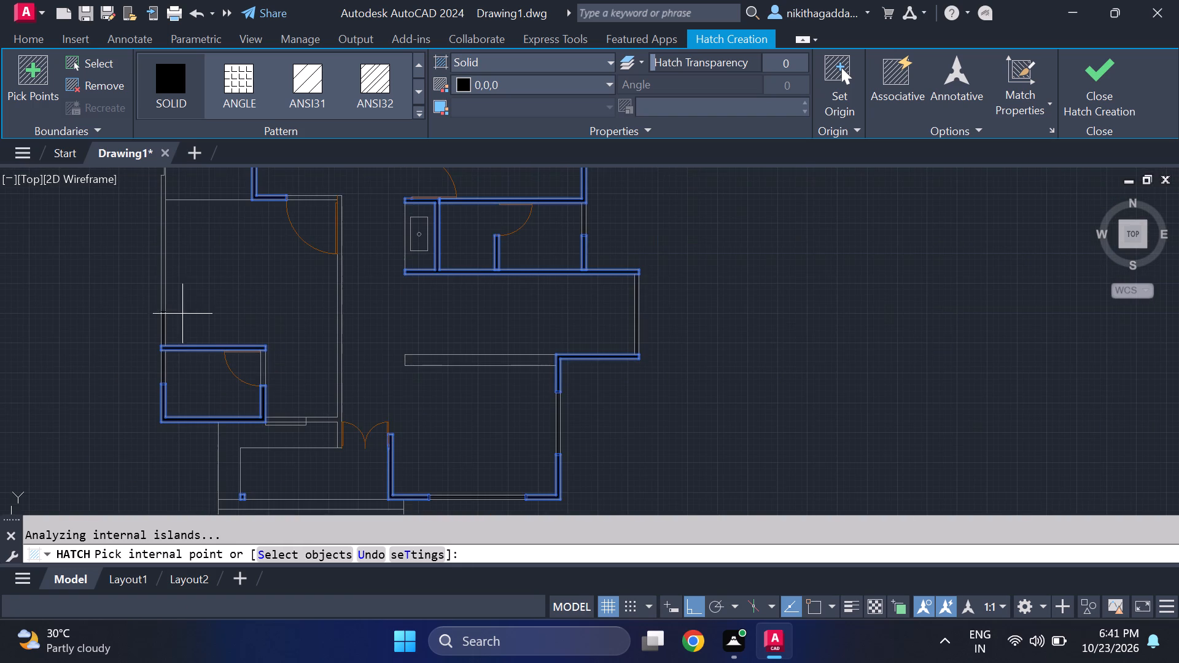
middle_drag(177, 298, 184, 384)
scroll(176, 351, up, 1)
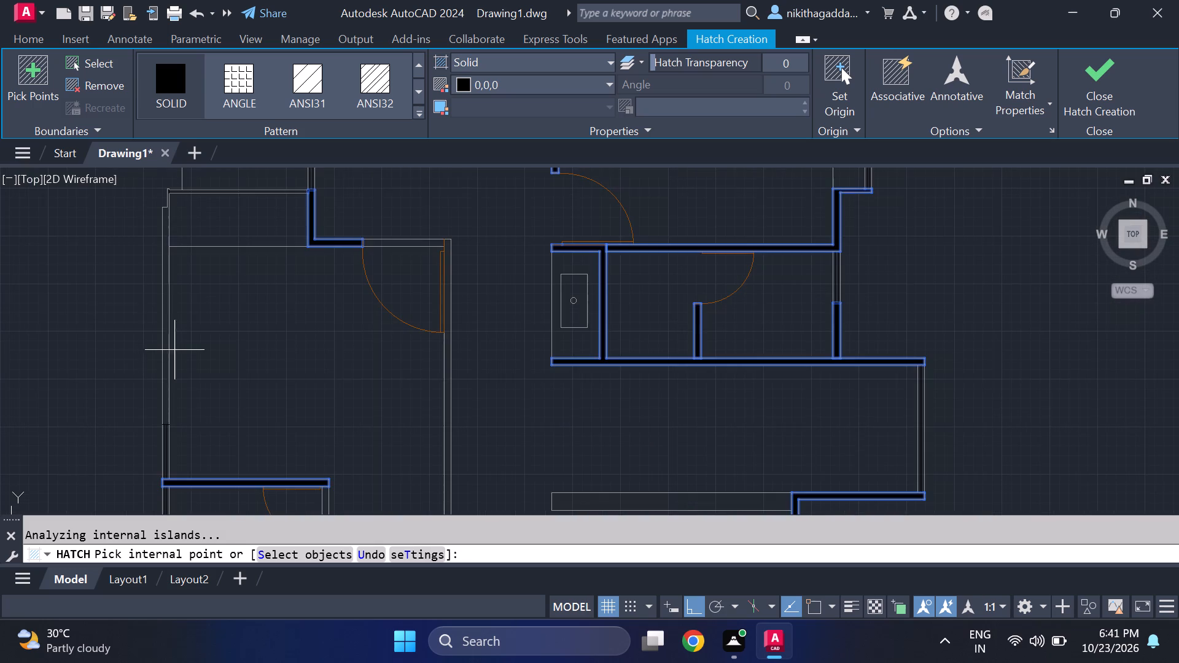
click(165, 349)
Check the wall fills up to the northernmost rooms and finish the hatch.
middle_drag(230, 298, 223, 341)
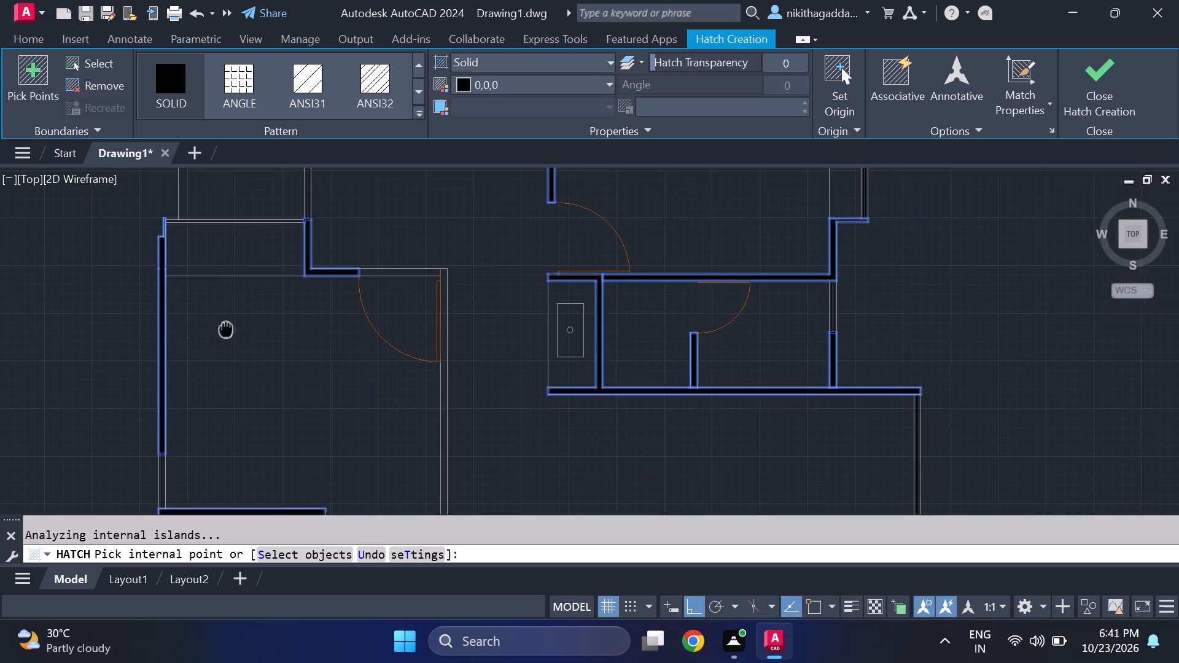
middle_drag(223, 341, 210, 401)
scroll(166, 308, up, 2)
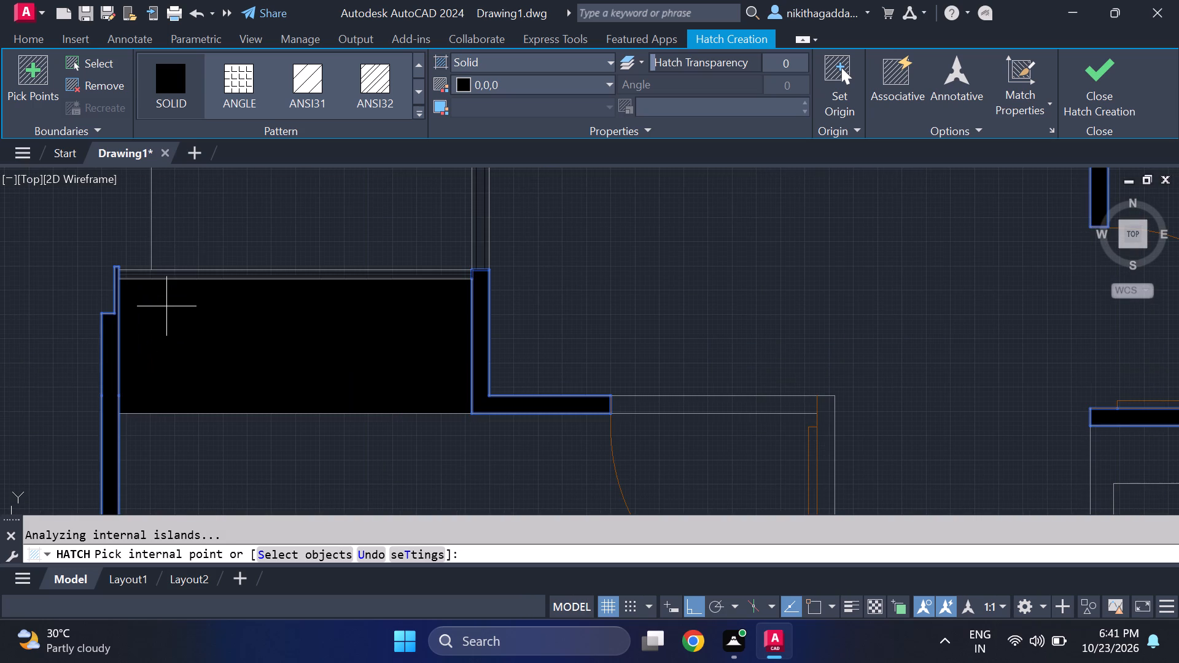
scroll(273, 360, down, 3)
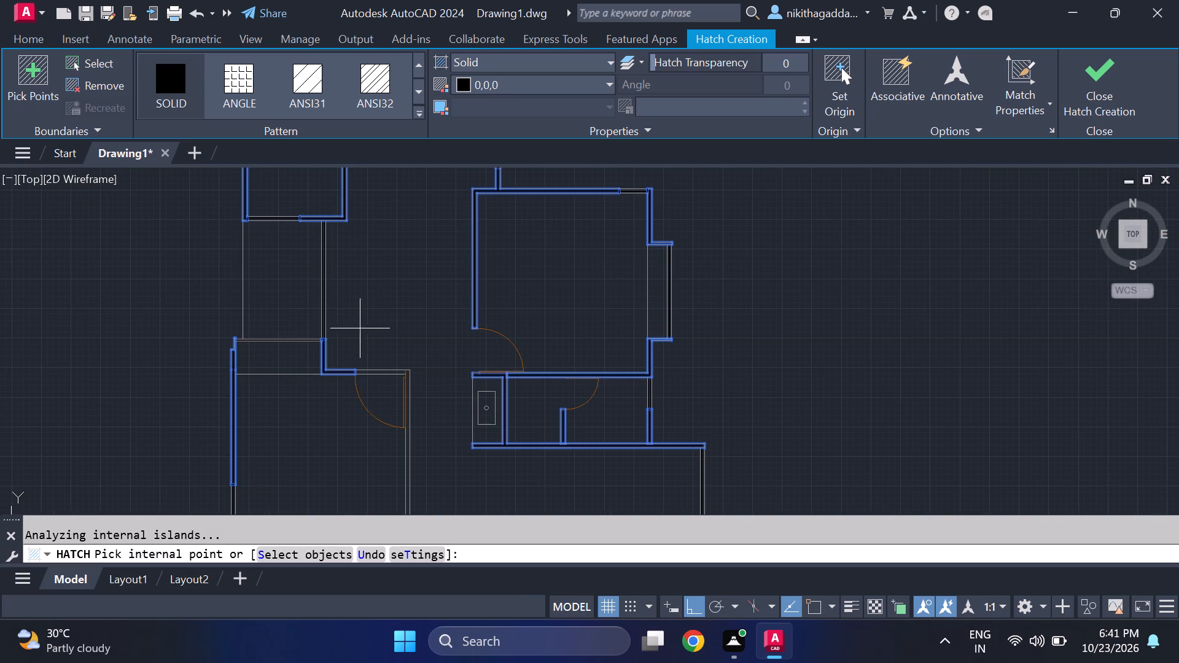
middle_drag(362, 332, 344, 417)
scroll(326, 382, up, 3)
middle_drag(324, 386, 317, 481)
scroll(317, 470, down, 2)
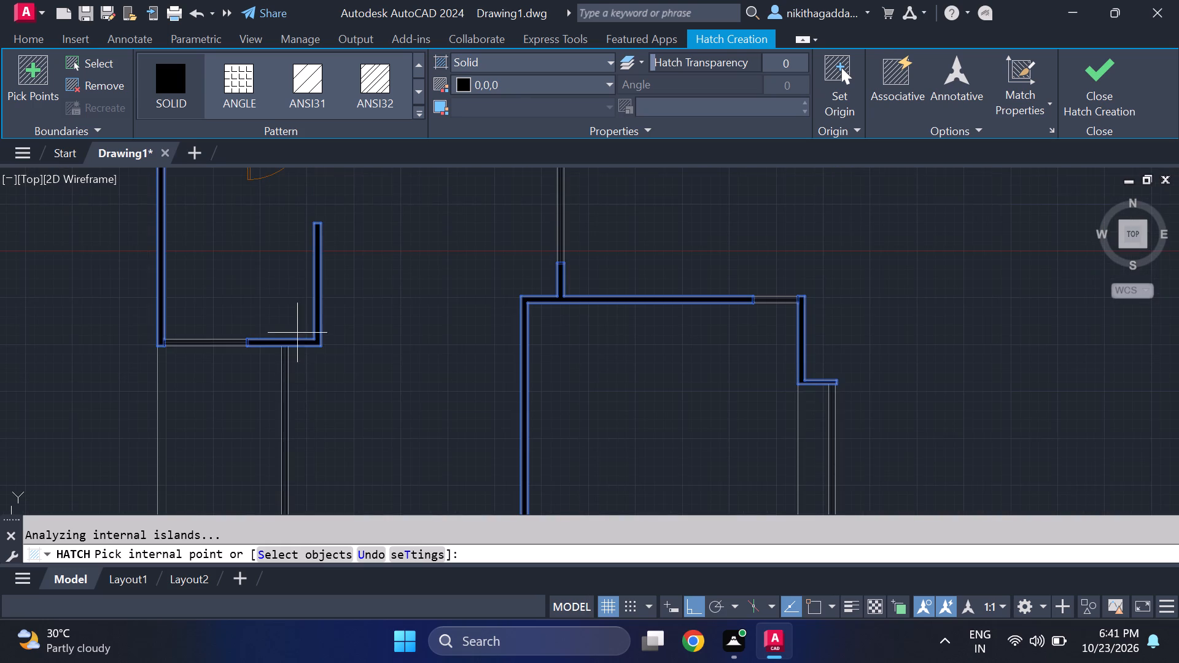
middle_drag(290, 325, 243, 373)
middle_drag(236, 308, 249, 444)
scroll(243, 338, up, 1)
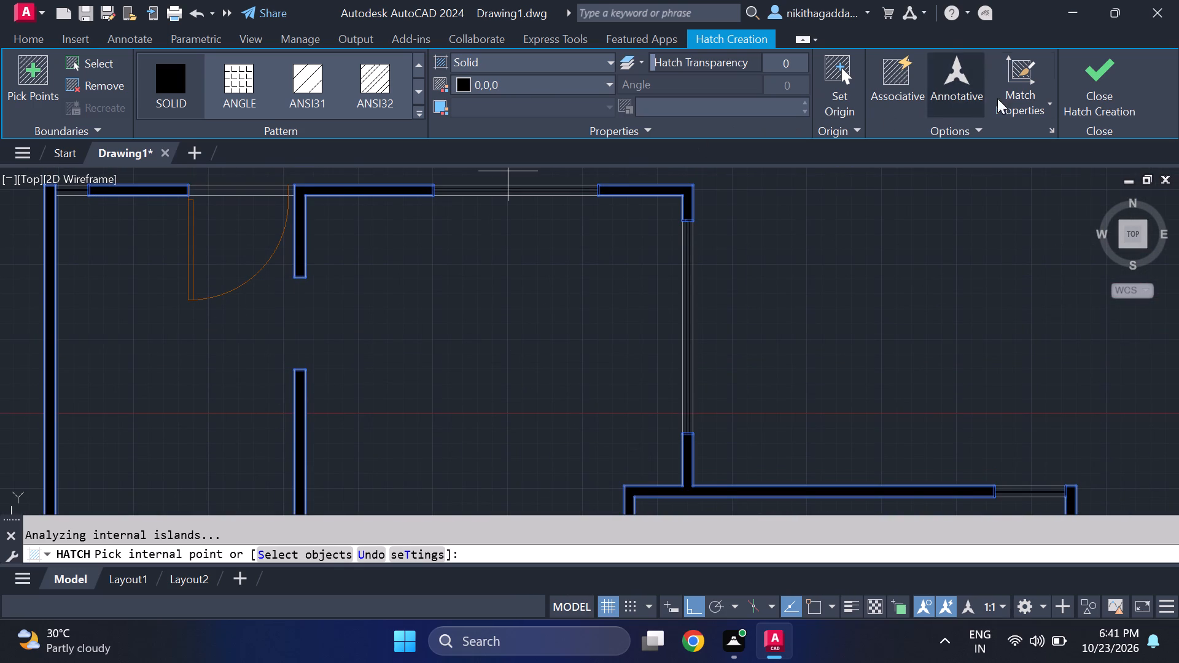
click(1076, 85)
Examine the filled walls and door openings across the plan, from the north rooms down to the southwest room.
middle_drag(169, 276, 119, 360)
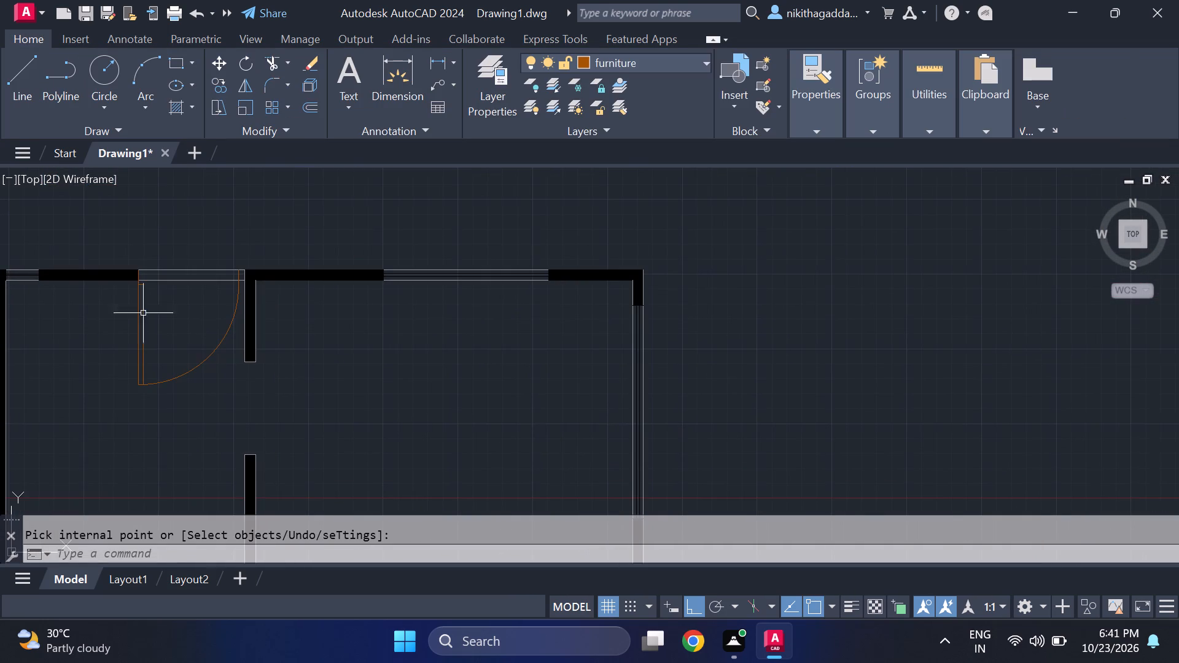
middle_drag(181, 319, 181, 368)
scroll(182, 363, up, 1)
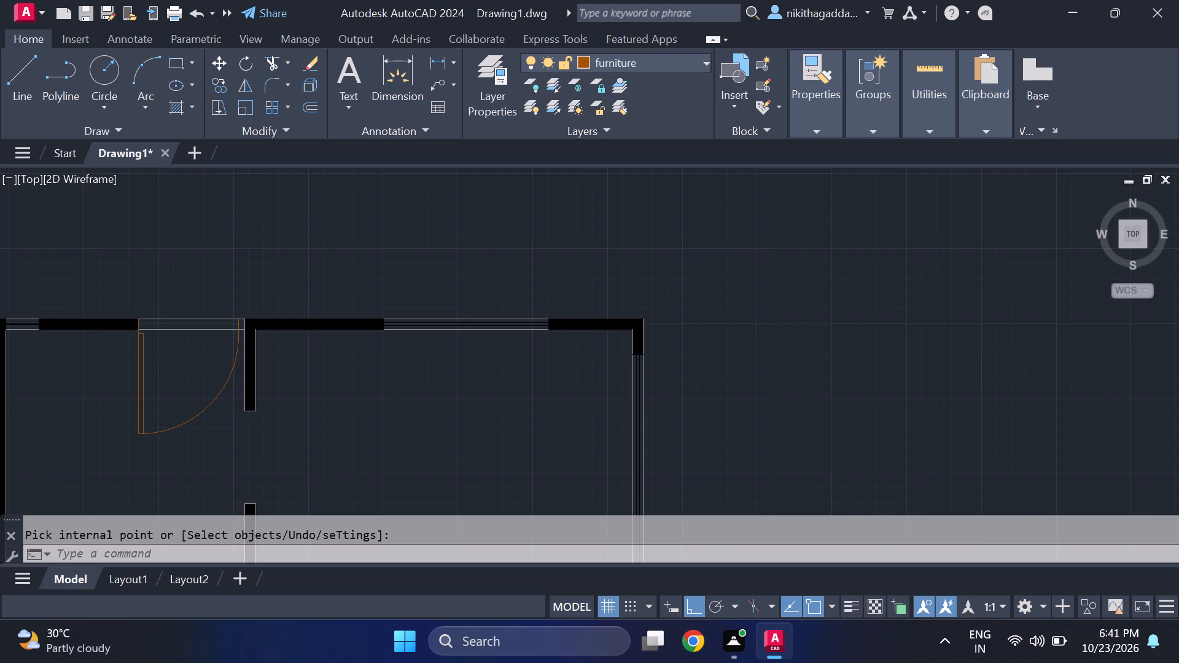
scroll(197, 325, down, 3)
middle_drag(235, 361, 209, 336)
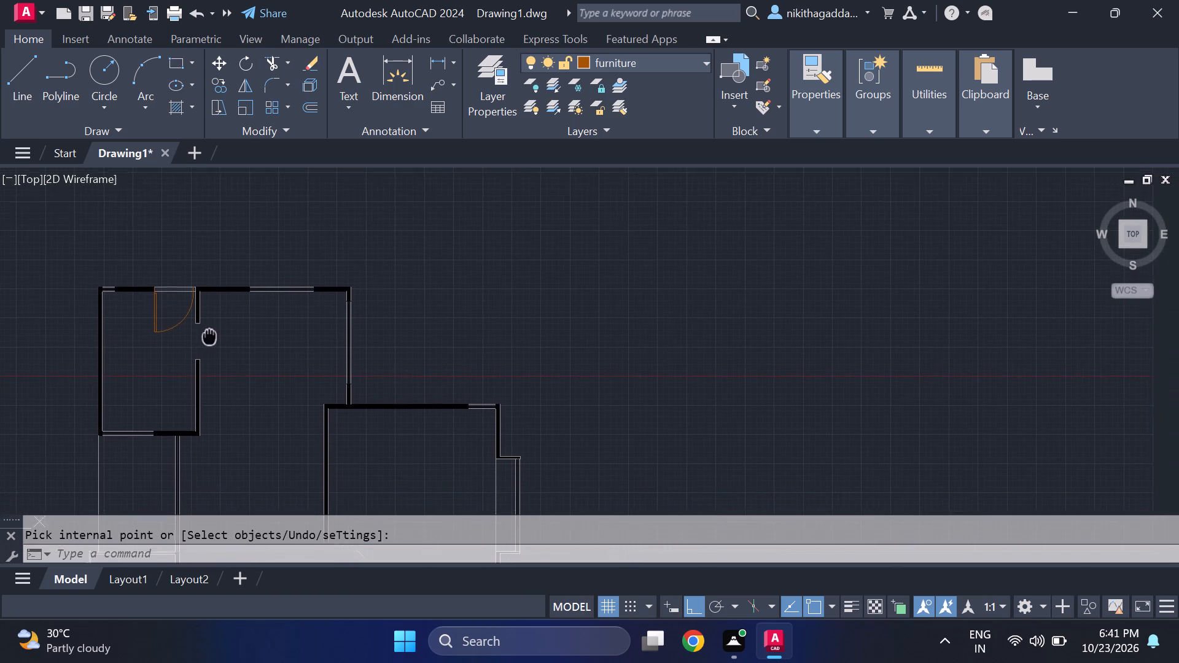
middle_drag(209, 336, 209, 335)
scroll(259, 382, down, 1)
middle_drag(261, 443, 236, 384)
scroll(251, 429, up, 1)
scroll(237, 387, down, 2)
scroll(269, 419, up, 2)
middle_drag(189, 327, 190, 357)
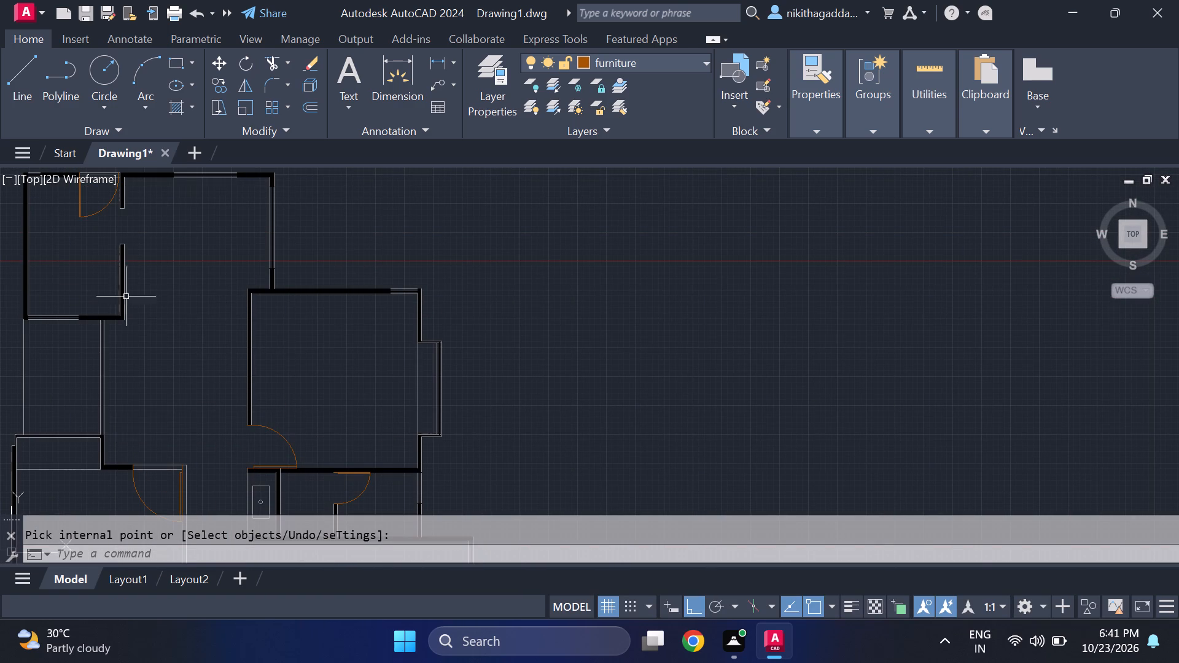
scroll(74, 292, down, 1)
middle_drag(82, 300, 95, 303)
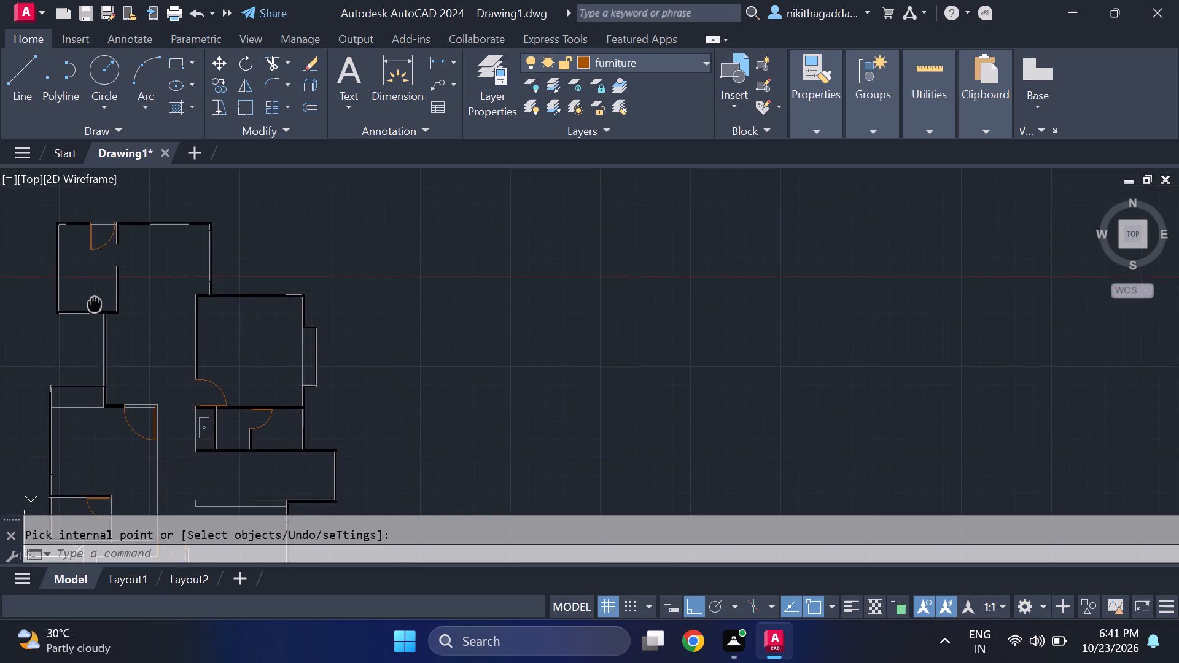
middle_drag(95, 303, 96, 300)
middle_drag(107, 304, 106, 305)
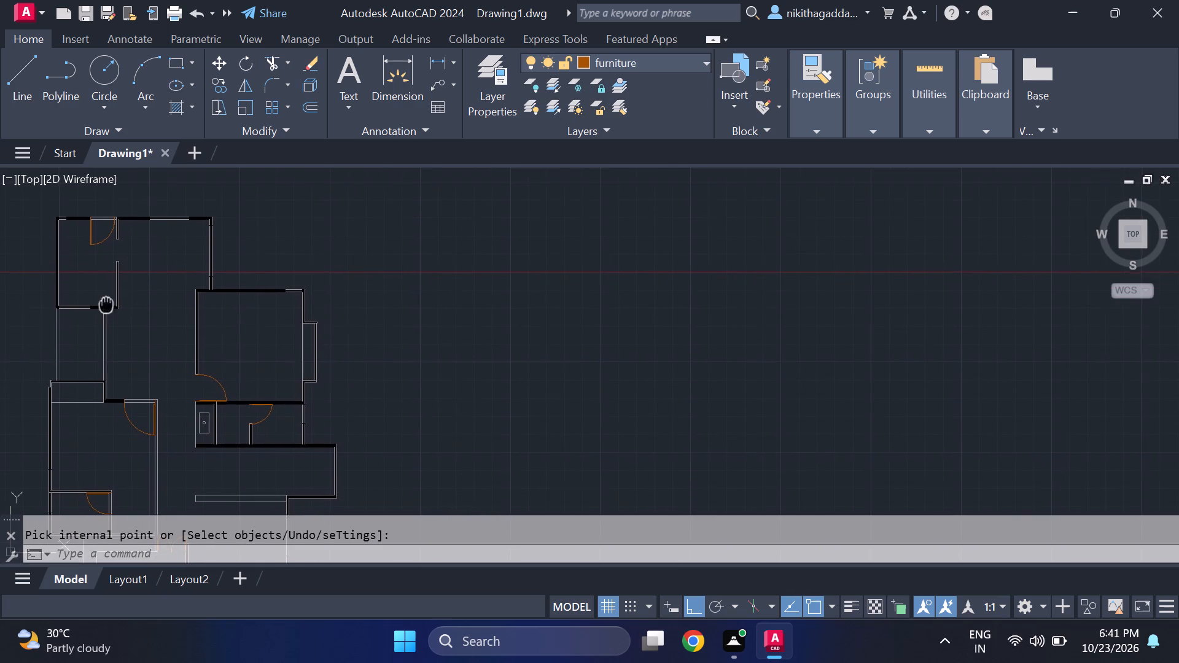
middle_drag(106, 305, 104, 338)
scroll(65, 219, up, 2)
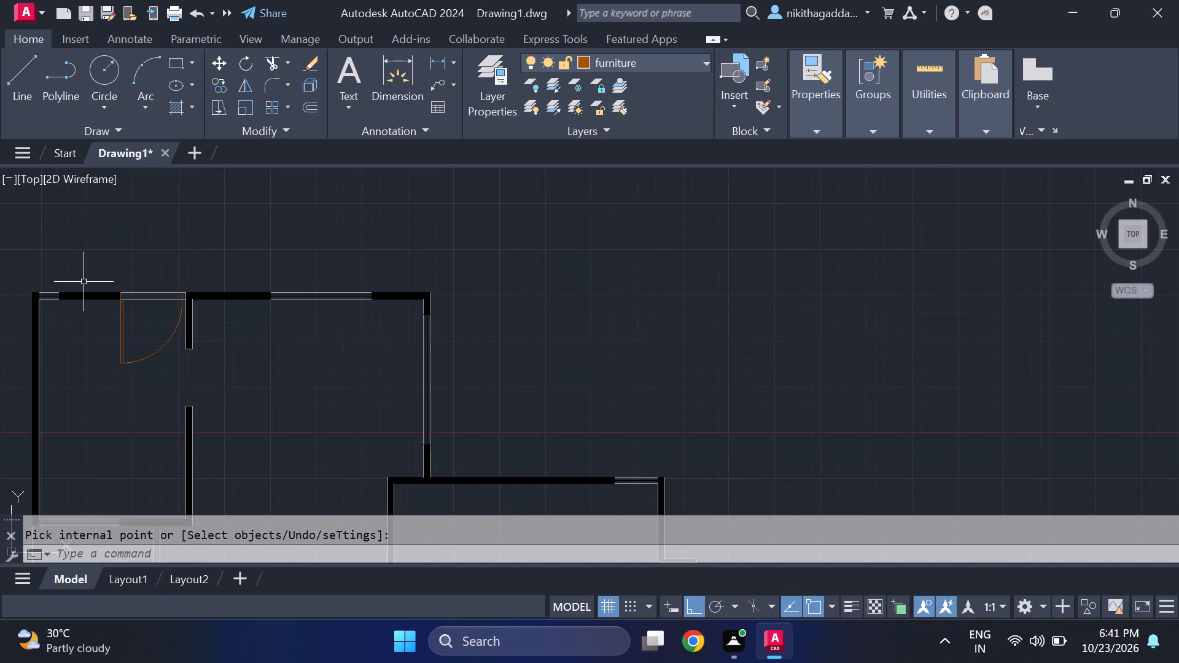
scroll(39, 279, down, 3)
scroll(79, 388, up, 1)
middle_drag(84, 400, 66, 328)
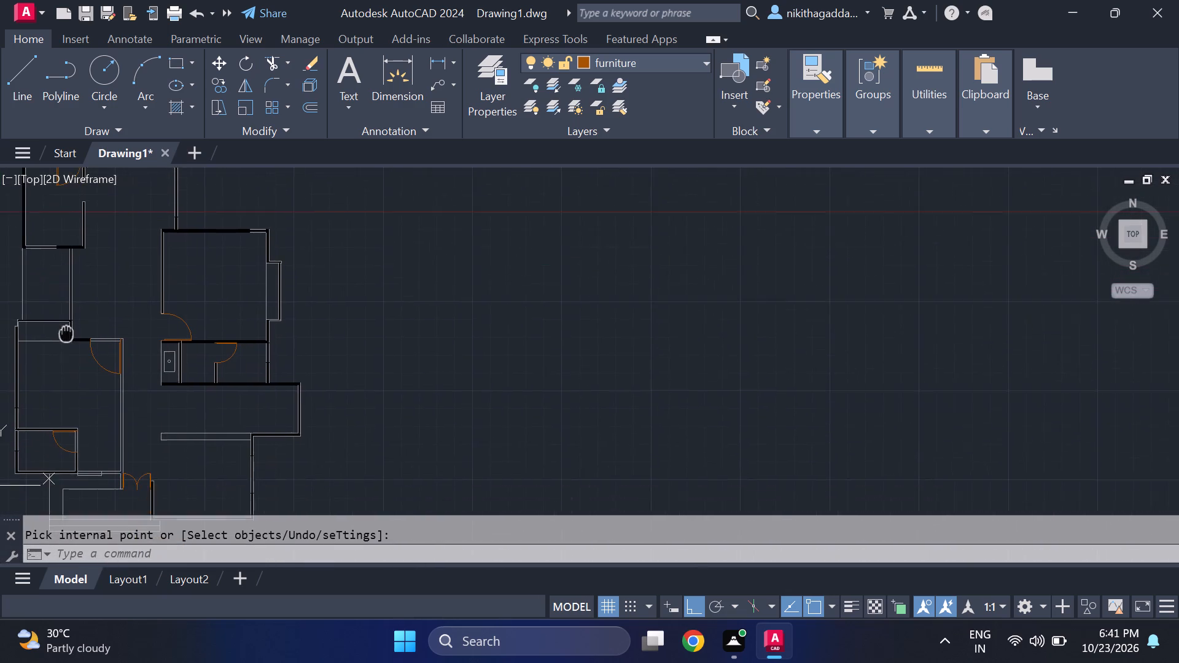
middle_drag(66, 328, 77, 287)
Trim the two wall lines crossing the small southwest room's door opening.
scroll(72, 371, up, 3)
scroll(91, 349, down, 1)
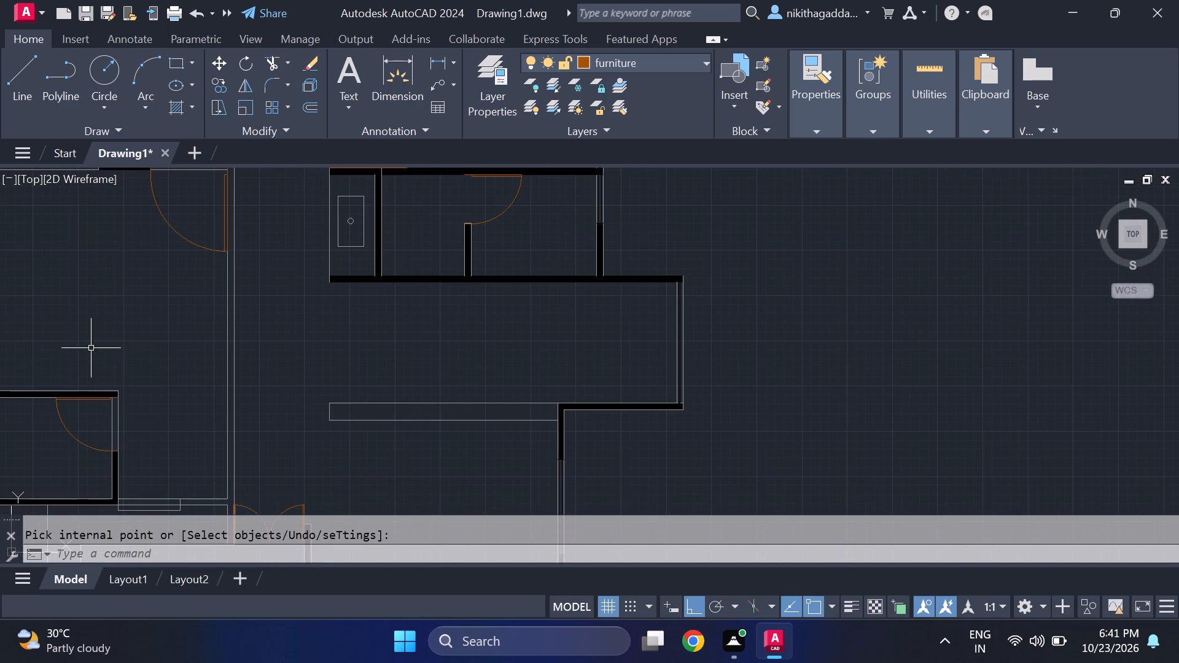
text(tr)
key(Return)
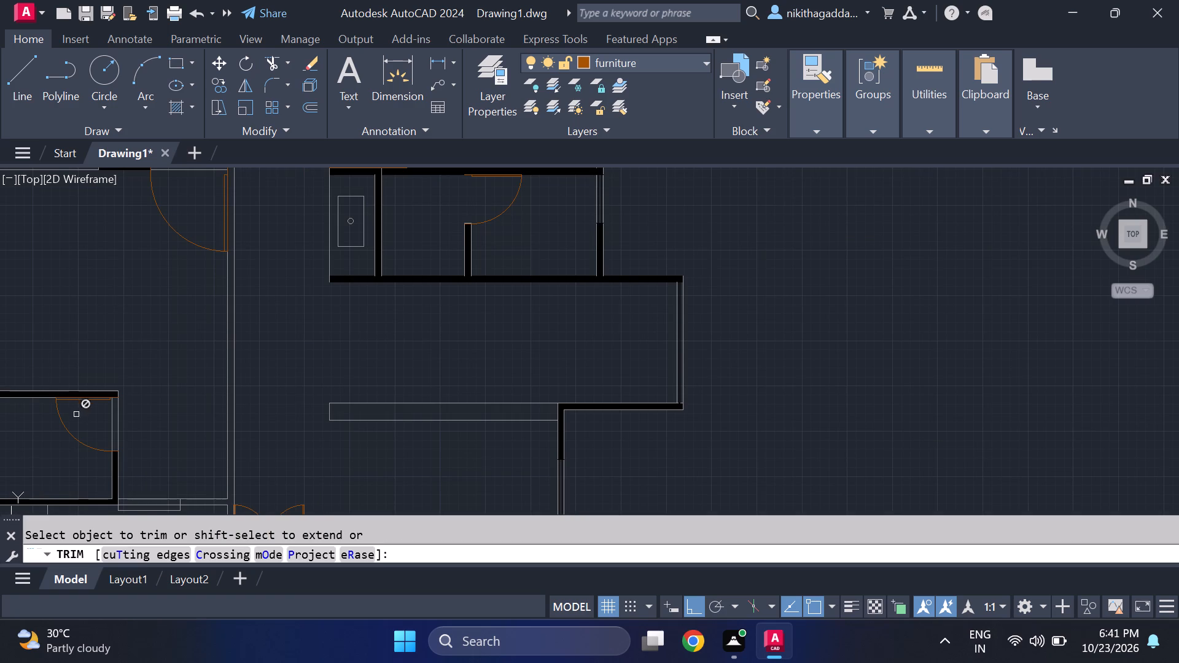
scroll(111, 417, up, 1)
click(111, 417)
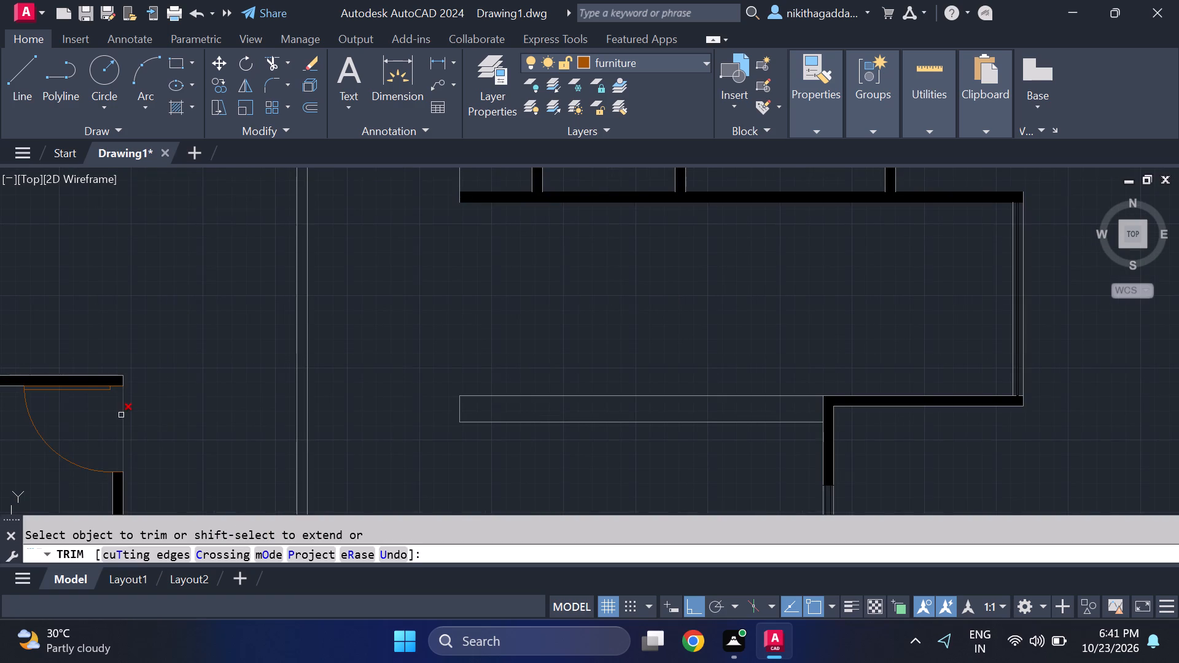
click(121, 415)
Trim both wall lines crossing the door opening in the northwest room's north wall.
scroll(173, 357, down, 2)
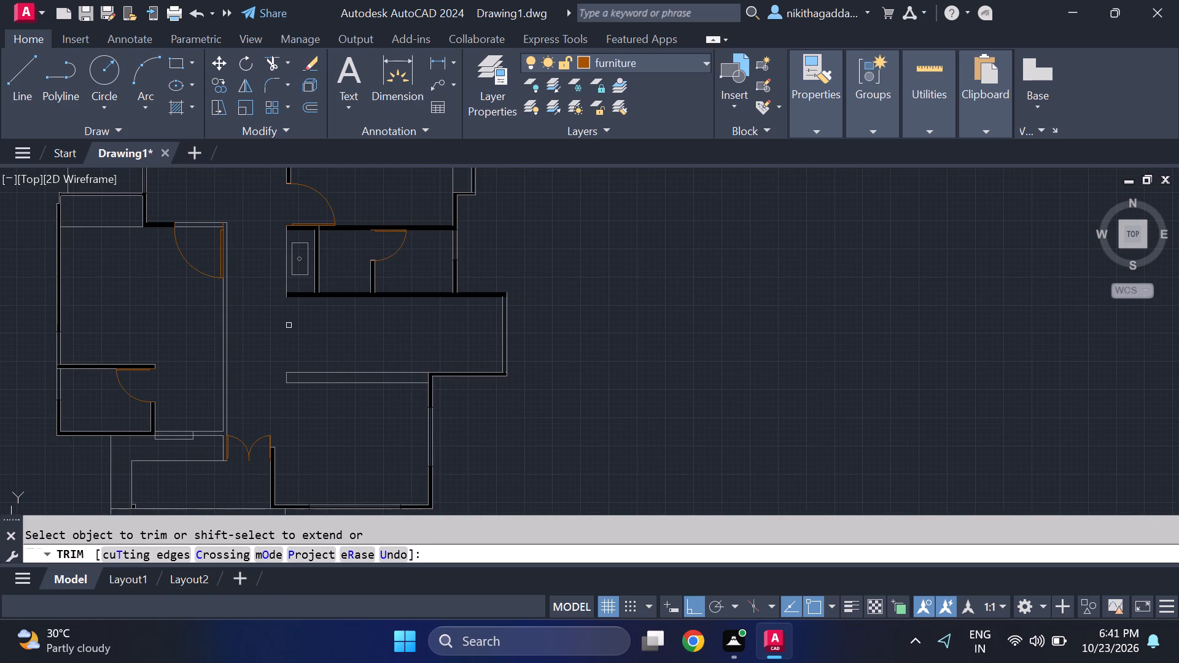
middle_drag(302, 338, 292, 434)
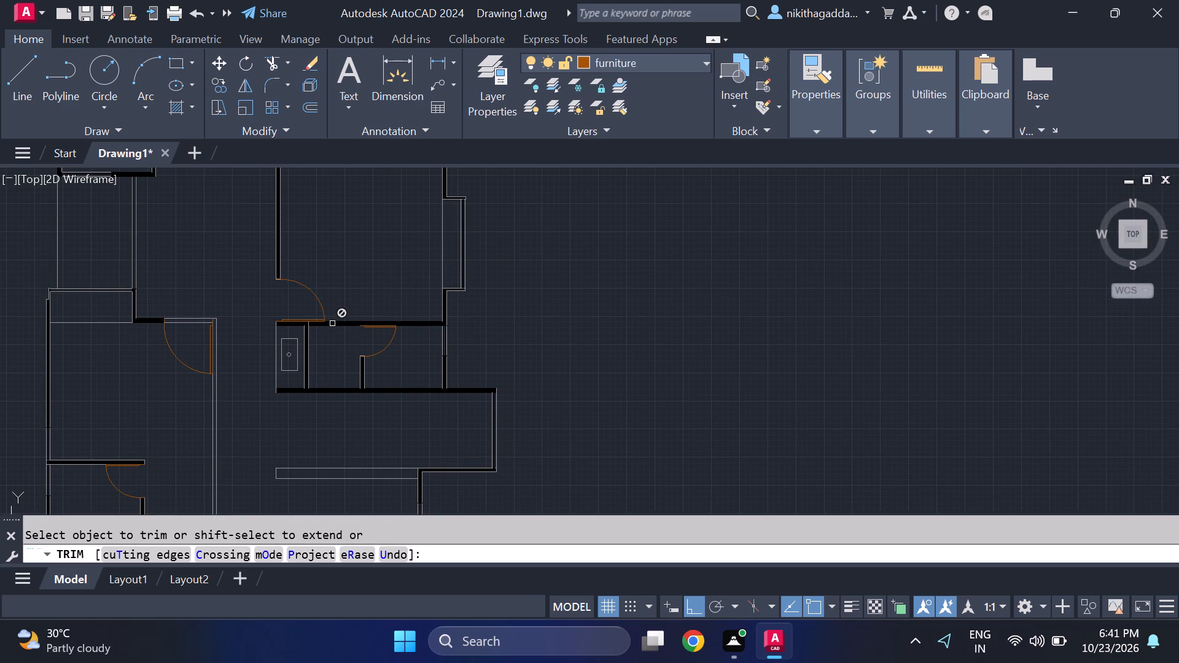
scroll(177, 271, down, 3)
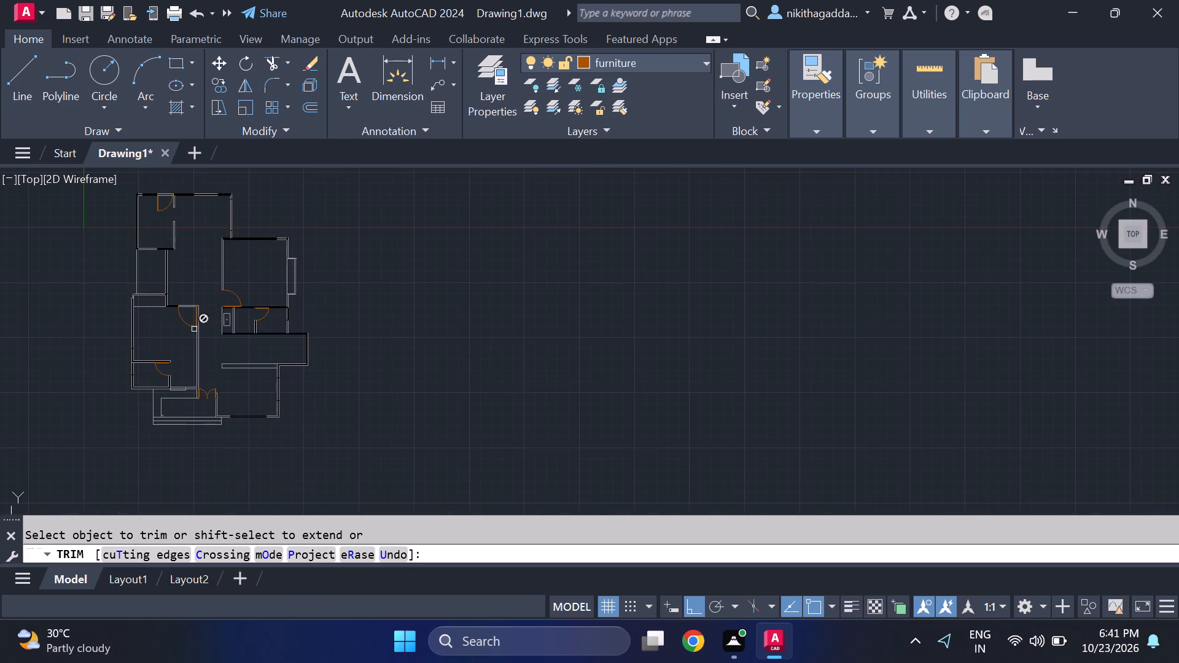
middle_drag(166, 254, 221, 462)
scroll(223, 464, up, 1)
scroll(212, 378, up, 2)
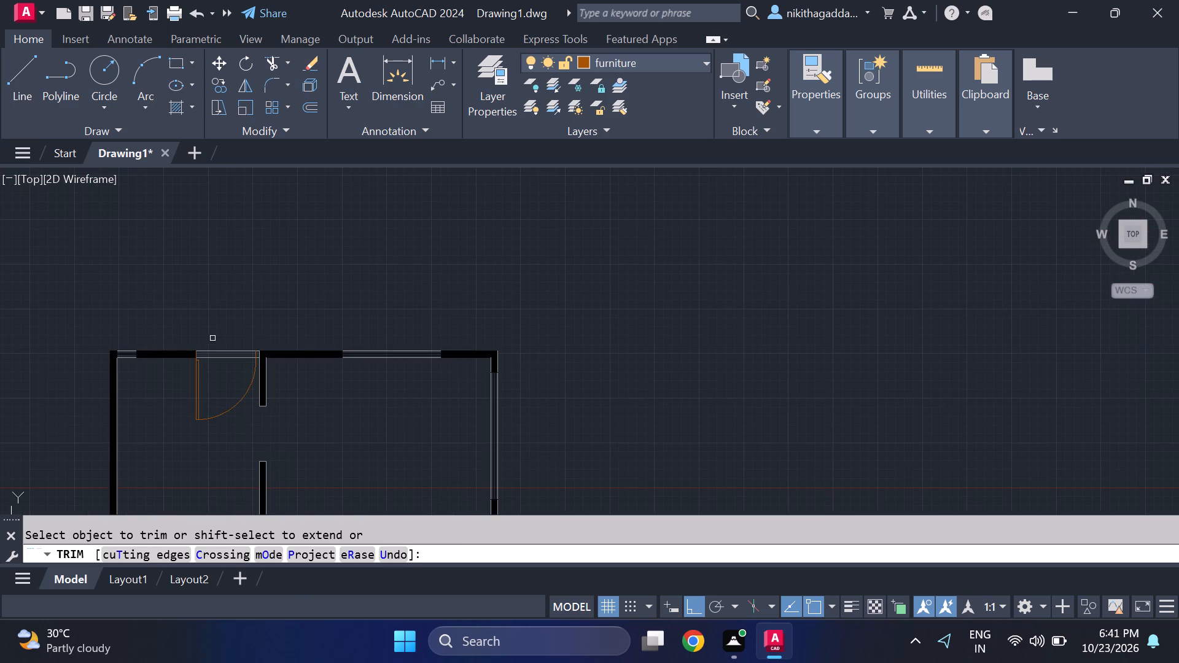
drag(223, 345, 227, 373)
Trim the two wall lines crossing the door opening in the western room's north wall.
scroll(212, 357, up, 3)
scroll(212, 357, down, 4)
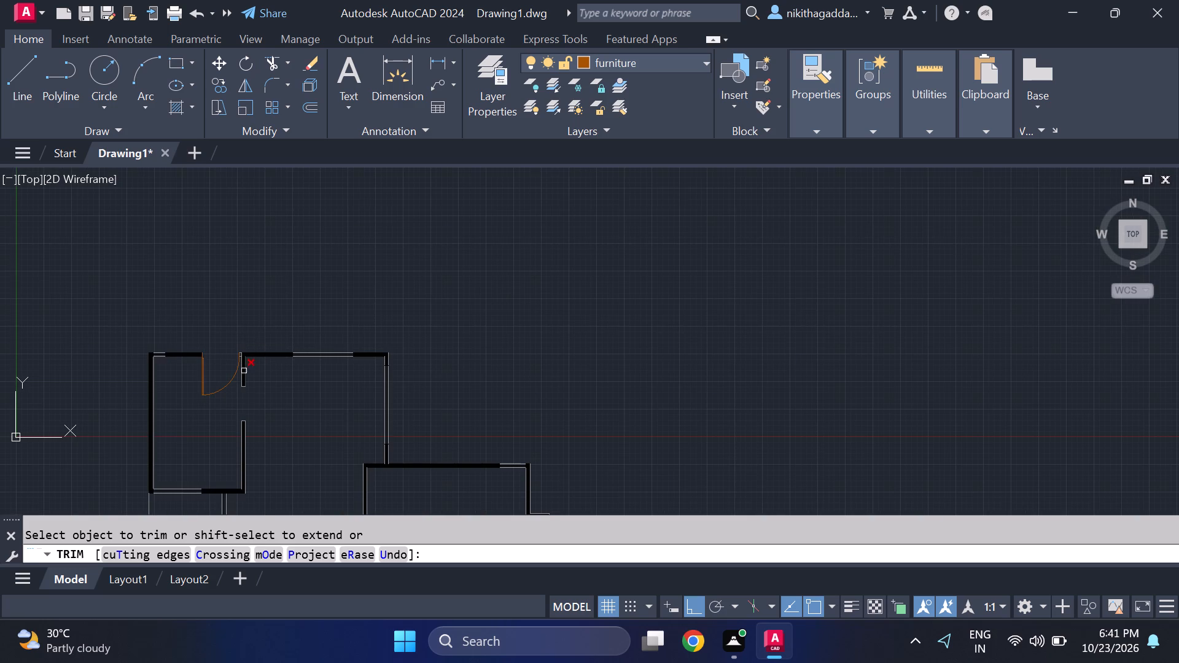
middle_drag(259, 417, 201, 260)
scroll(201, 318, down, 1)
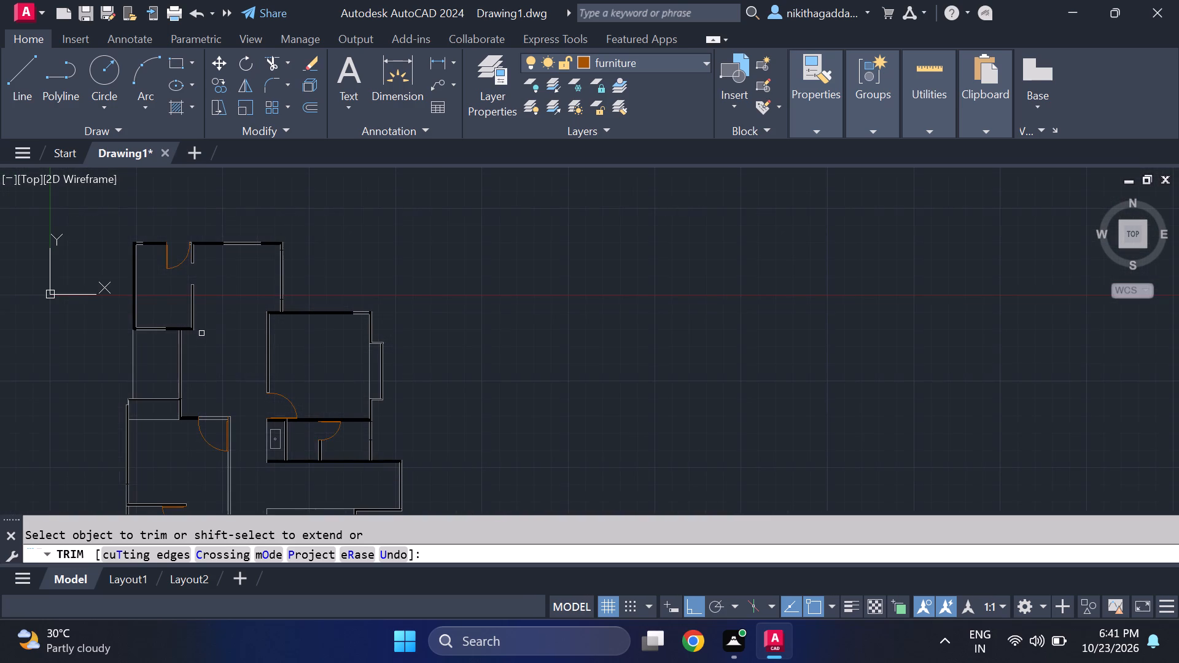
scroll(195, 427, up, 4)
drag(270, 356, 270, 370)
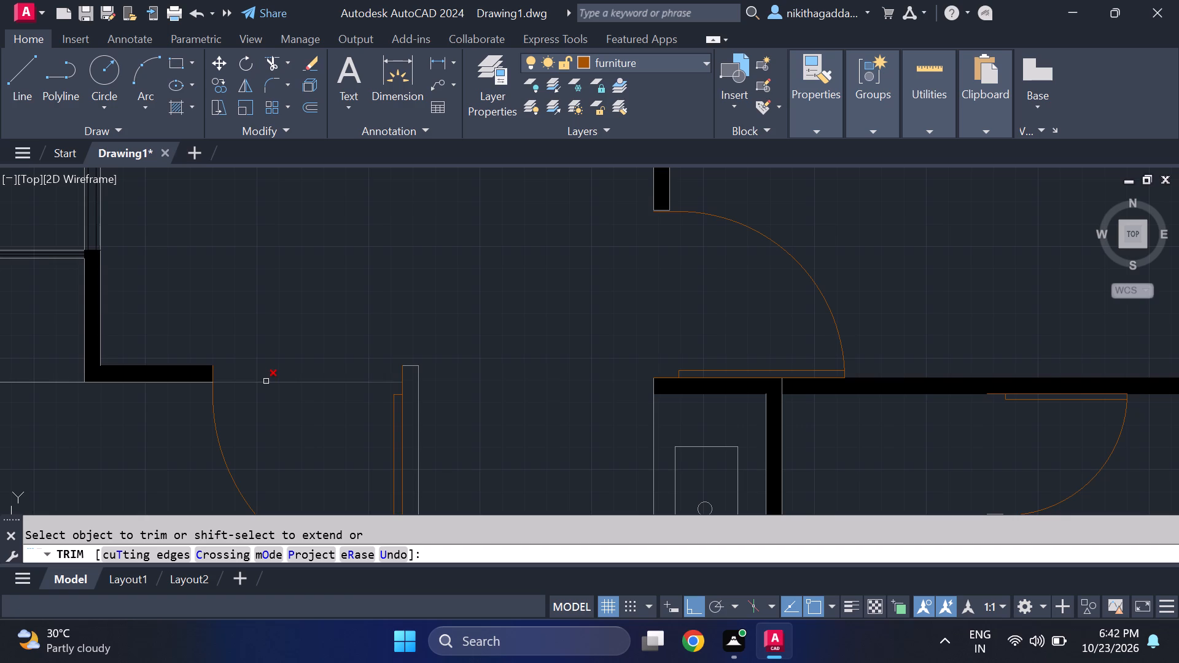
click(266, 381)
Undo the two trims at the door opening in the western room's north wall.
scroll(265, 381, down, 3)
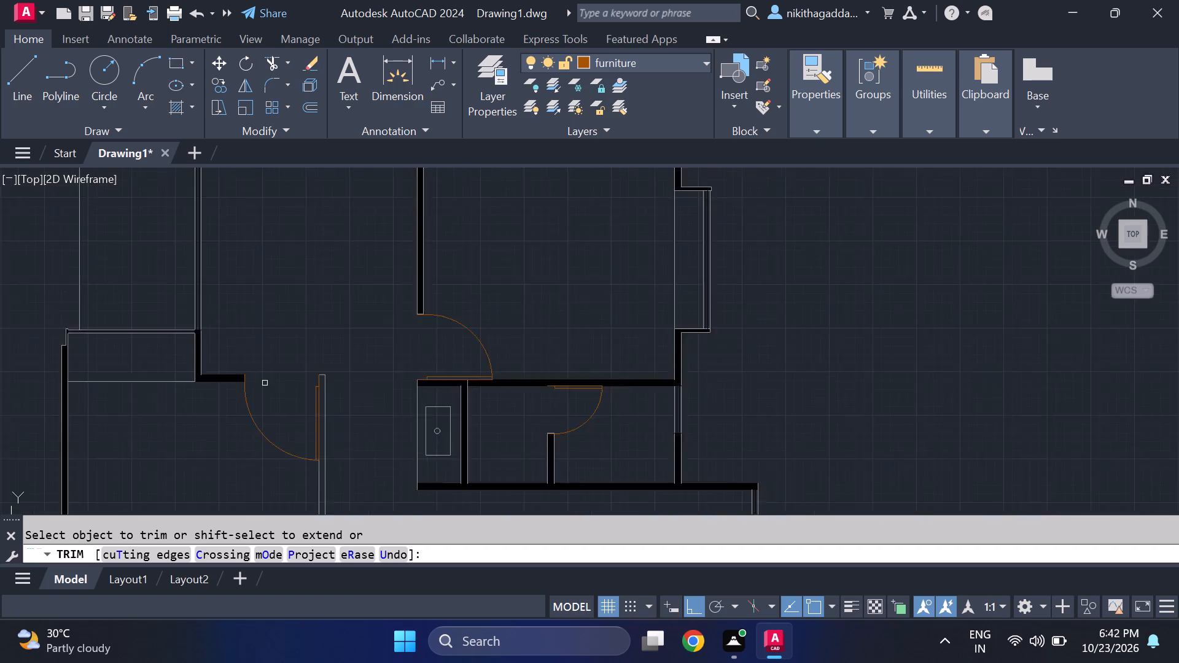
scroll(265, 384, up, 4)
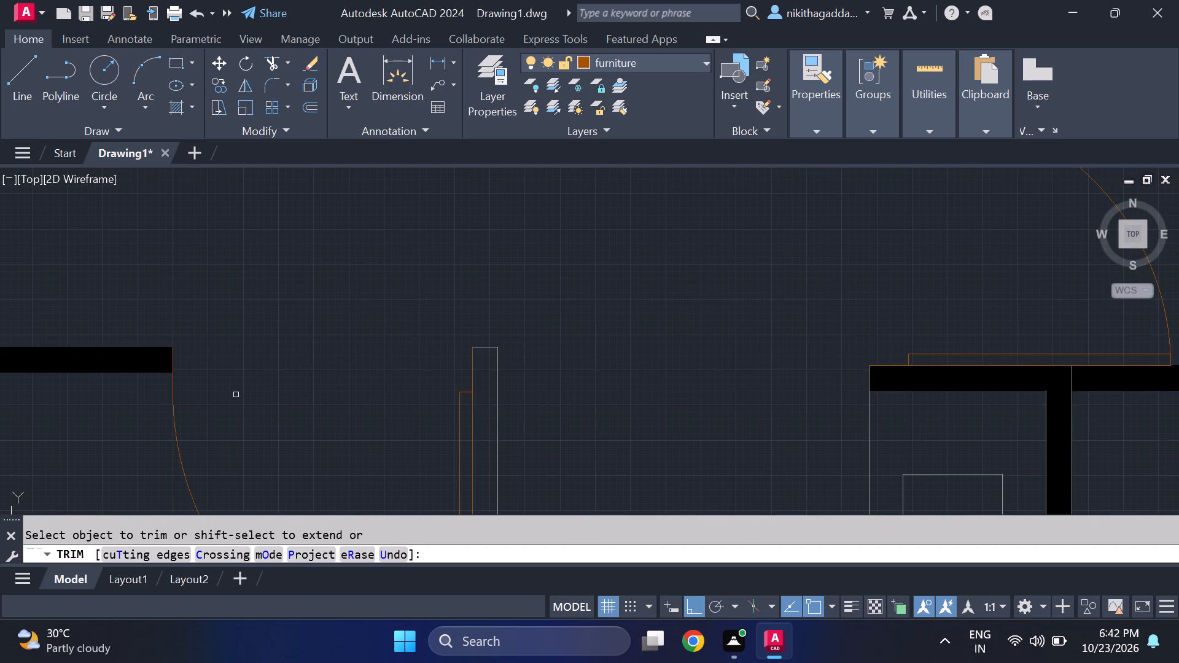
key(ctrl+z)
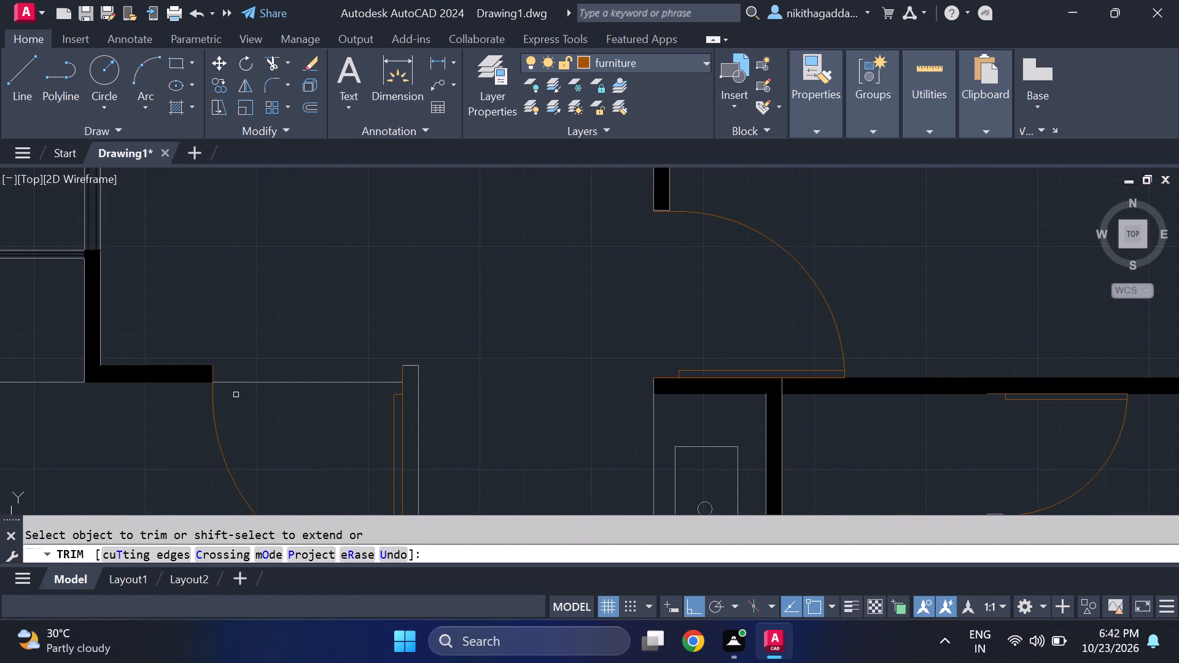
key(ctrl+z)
Trim away both wall lines spanning the western room's north door opening.
scroll(204, 367, down, 2)
scroll(208, 449, up, 2)
middle_drag(316, 422, 269, 252)
scroll(310, 416, up, 1)
scroll(256, 197, down, 3)
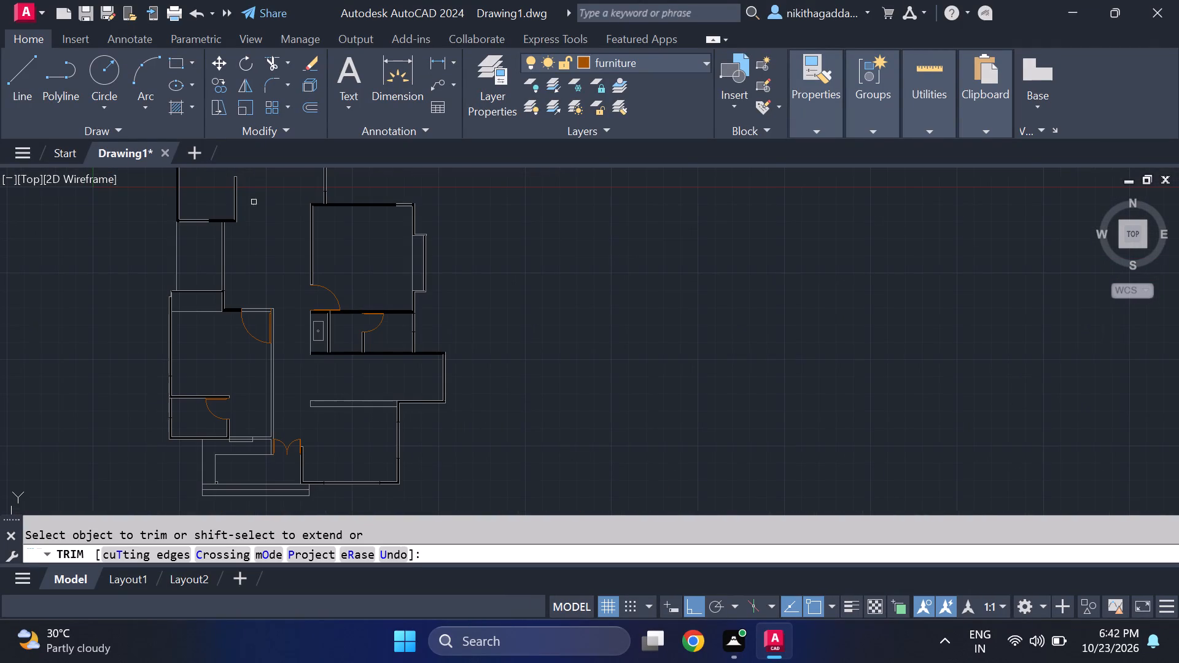
scroll(261, 320, up, 3)
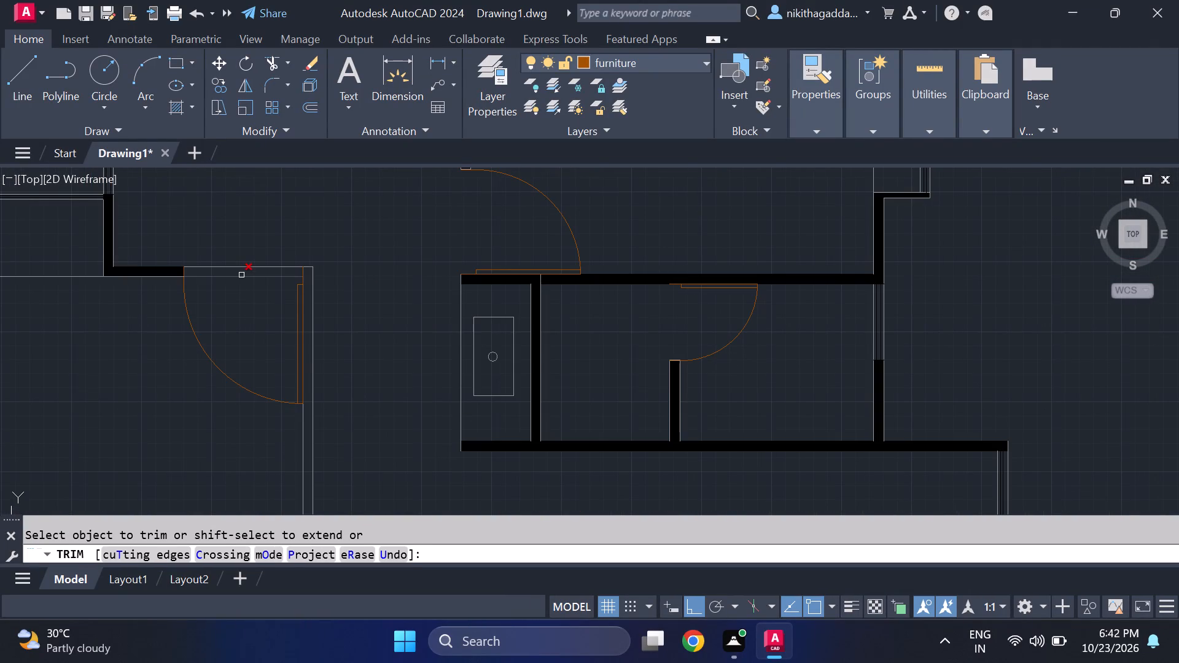
click(244, 274)
click(241, 265)
scroll(244, 278, down, 2)
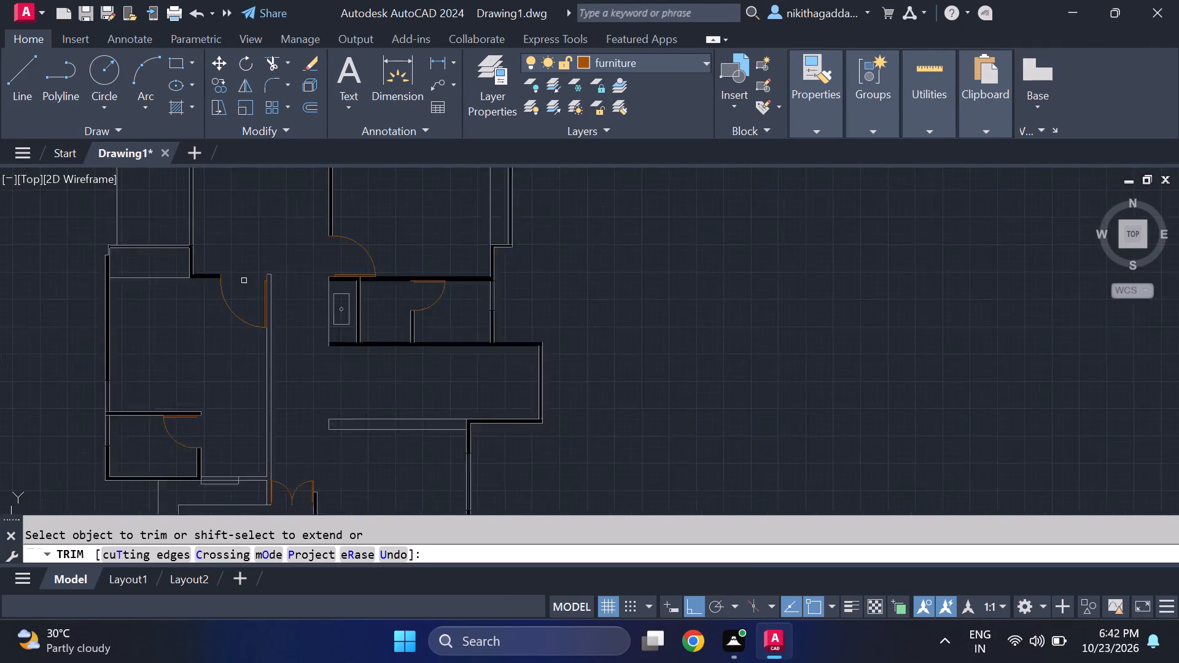
scroll(244, 281, down, 1)
scroll(214, 383, up, 2)
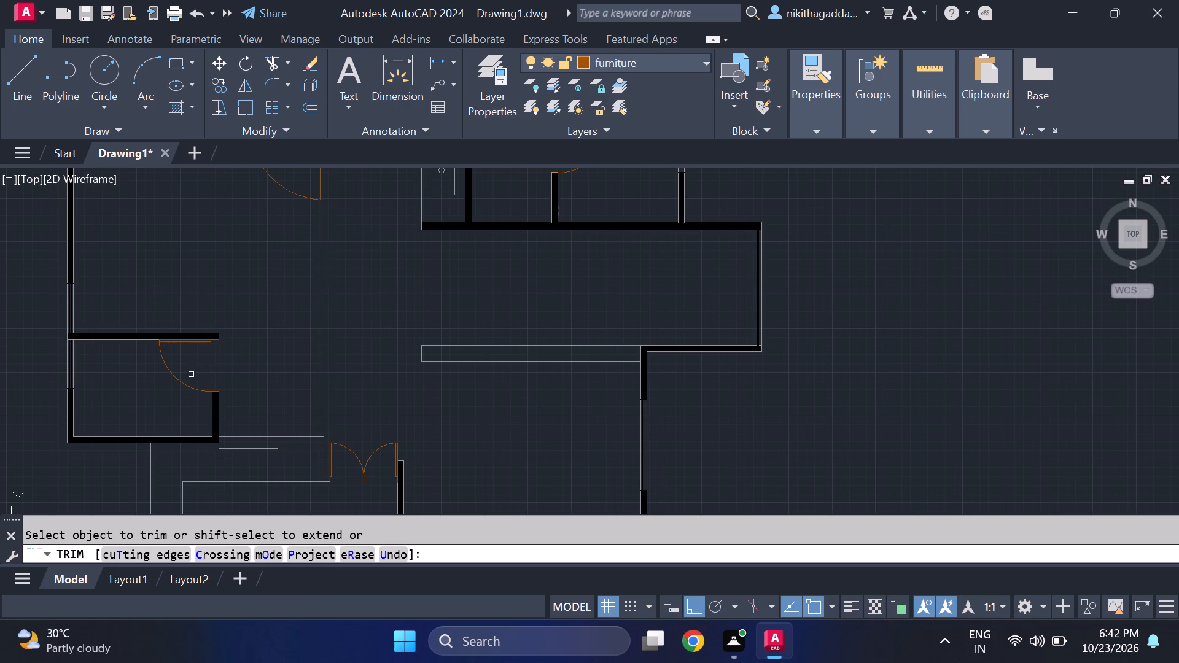
Hatch the long wall between the western room and the hallway, including its branch at the southern end, with solid black.
scroll(222, 360, down, 1)
middle_drag(304, 349, 226, 414)
scroll(232, 379, down, 3)
scroll(233, 382, up, 3)
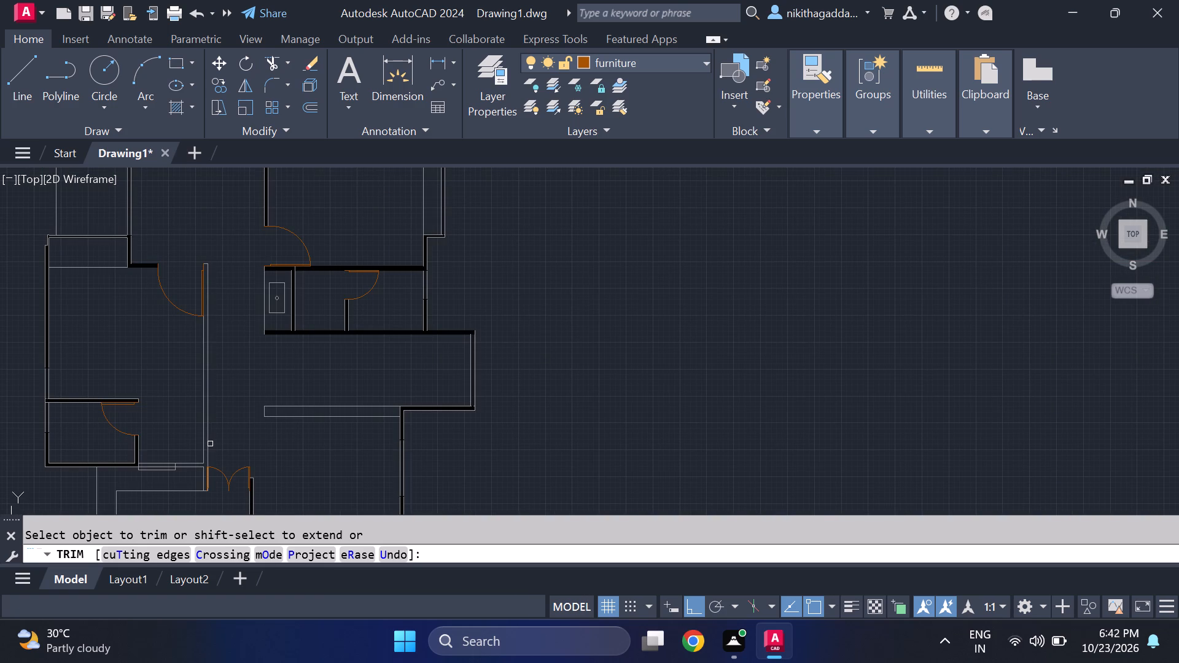
scroll(207, 406, down, 1)
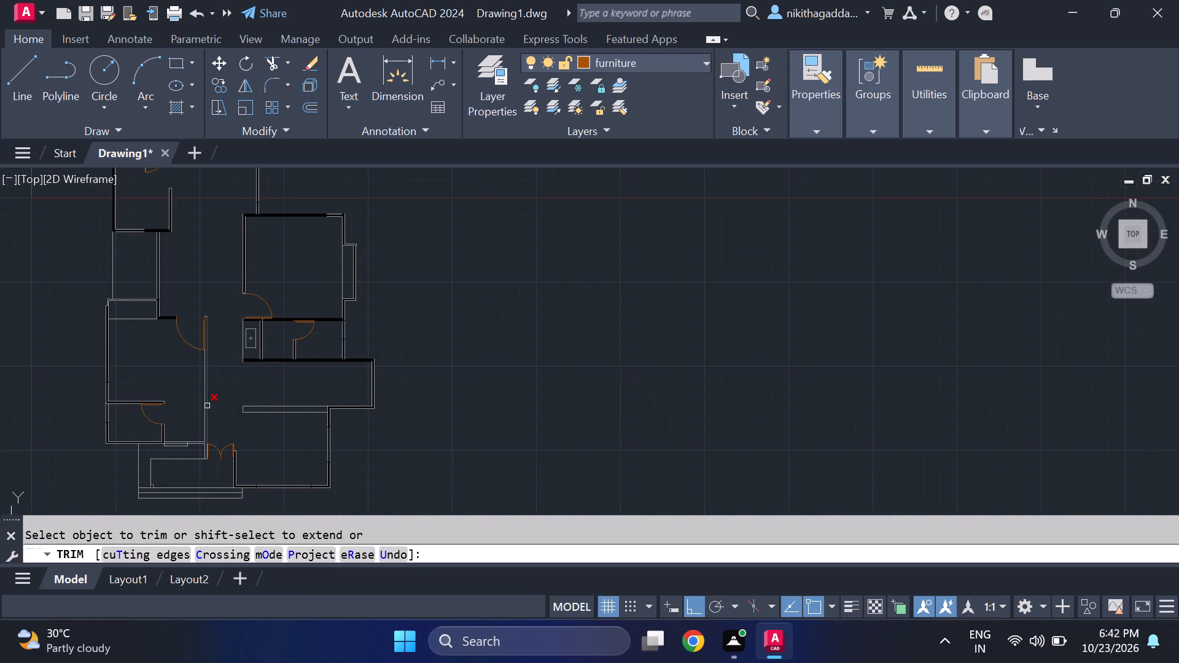
key(Escape)
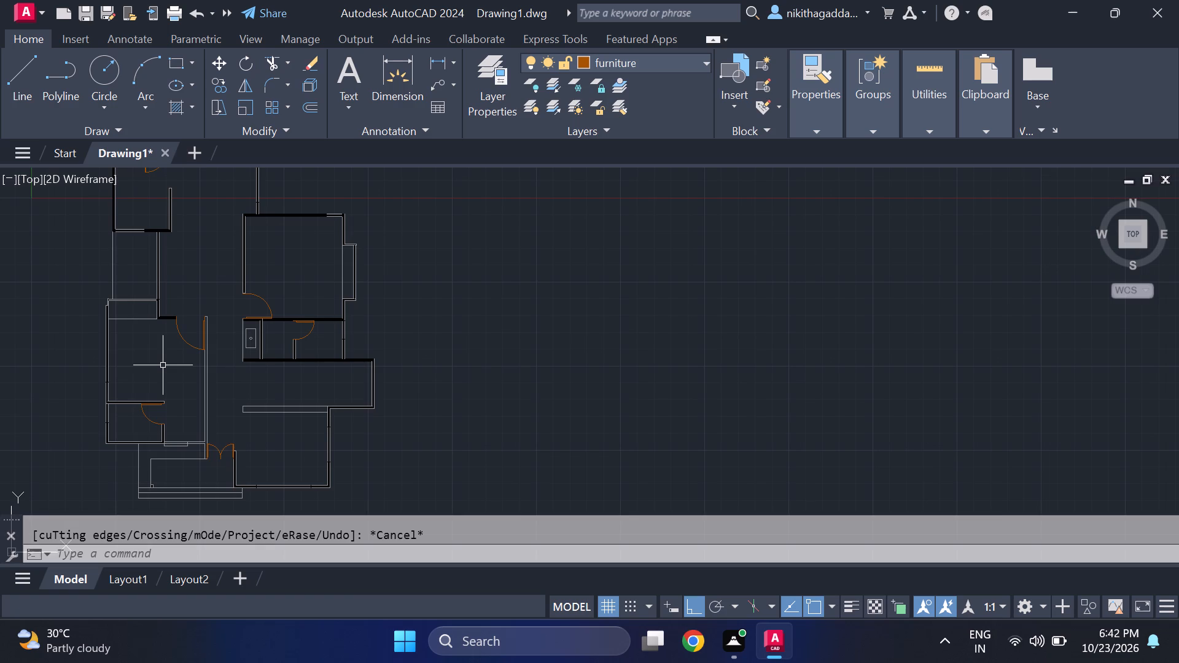
key(Escape)
scroll(166, 414, up, 1)
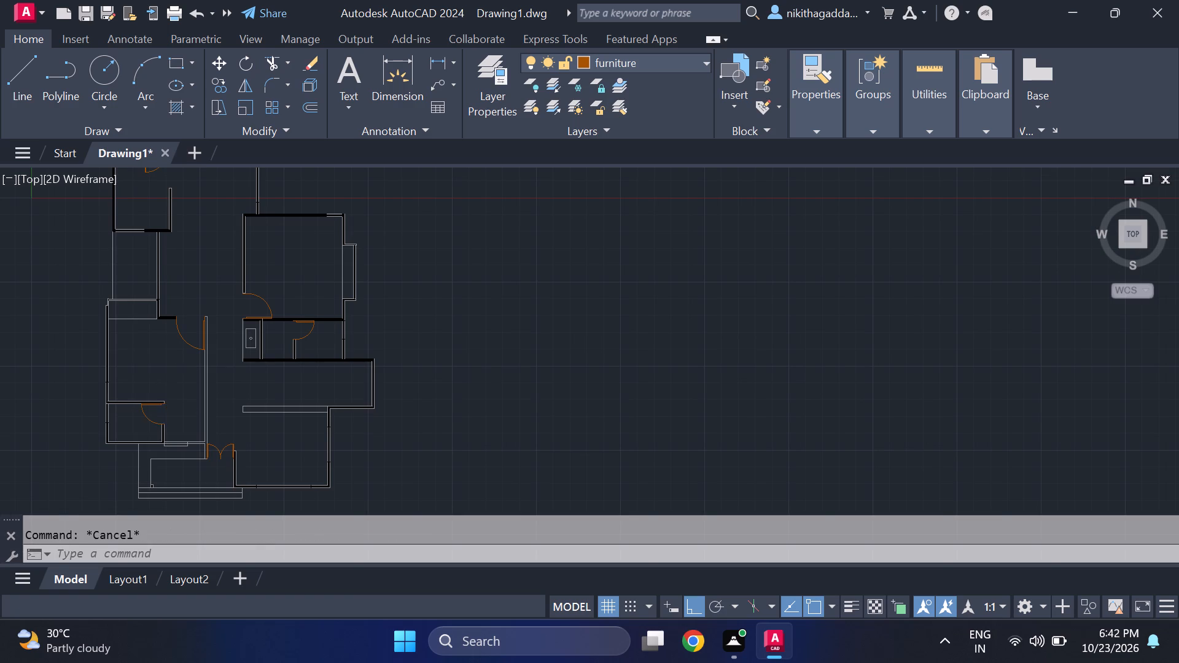
scroll(122, 414, up, 2)
scroll(161, 409, down, 3)
scroll(213, 346, up, 3)
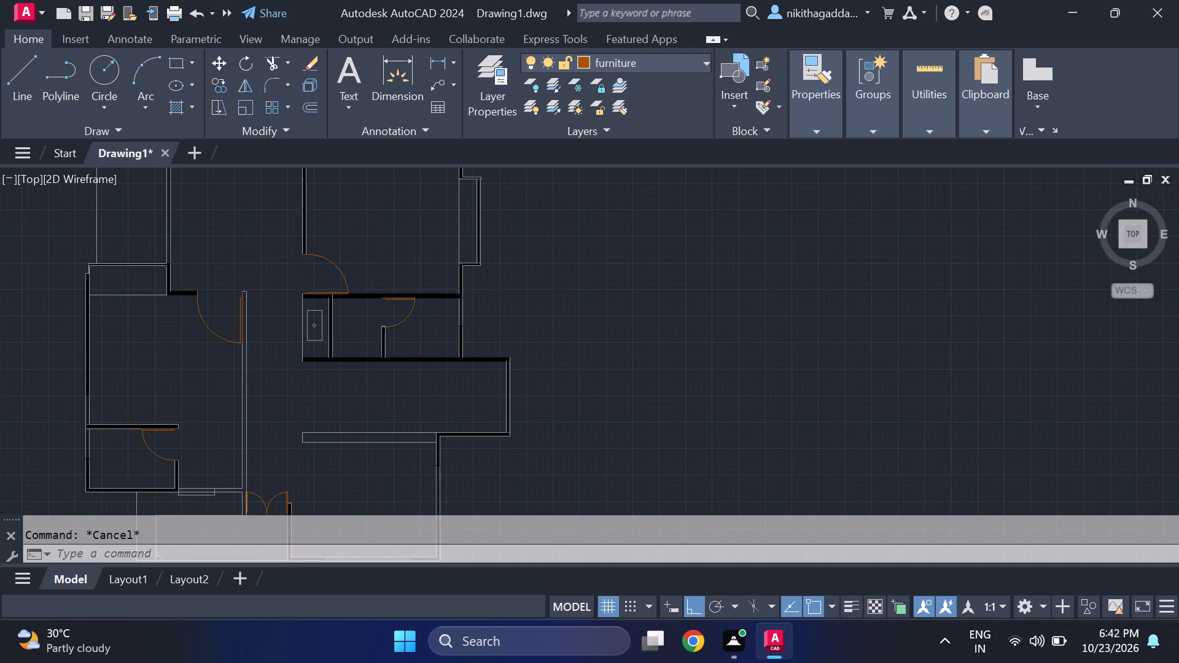
scroll(213, 346, down, 4)
scroll(204, 323, up, 3)
middle_drag(206, 323, 228, 346)
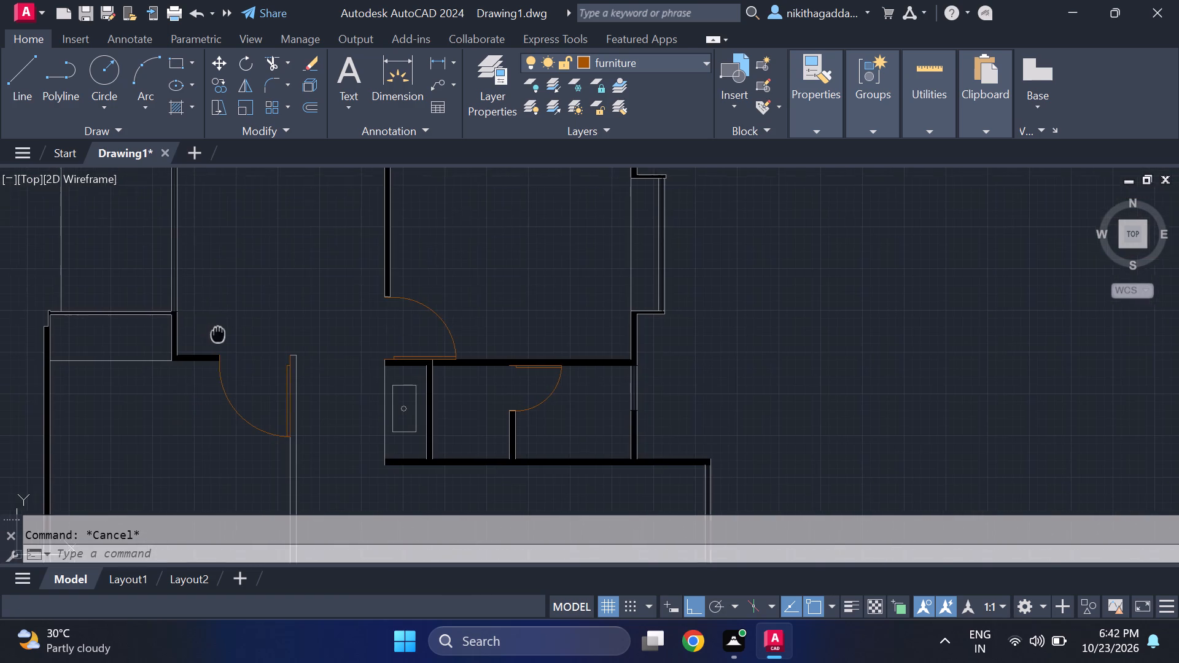
middle_drag(228, 346, 284, 444)
scroll(219, 386, up, 3)
scroll(250, 369, down, 4)
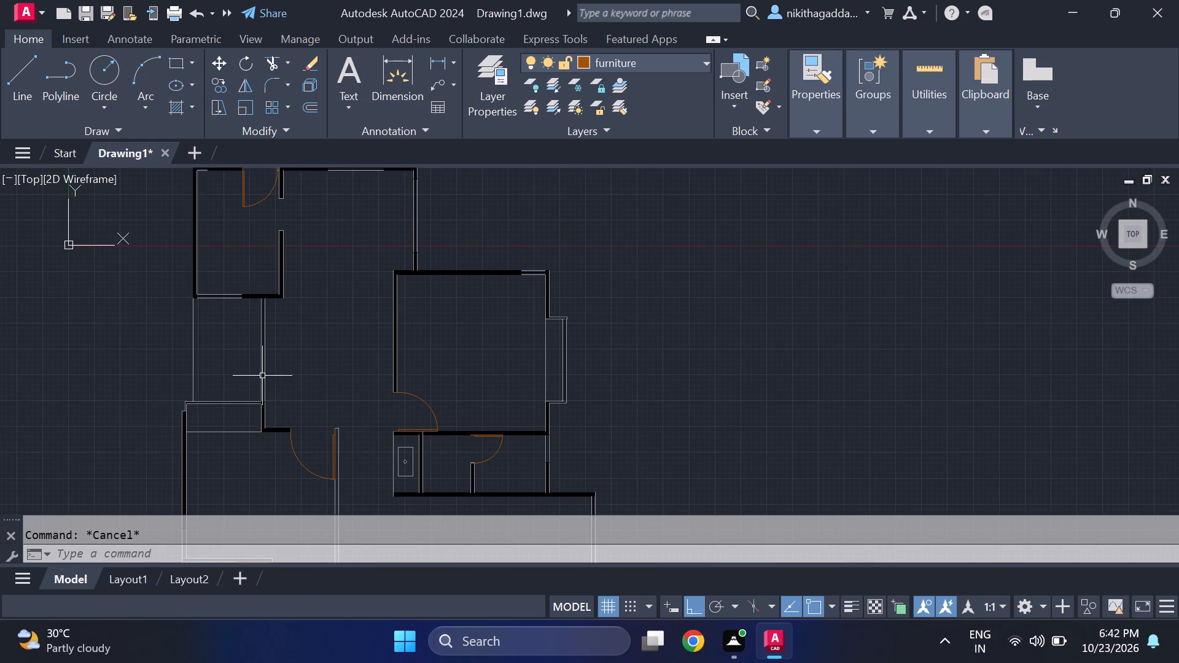
text(hatch)
key(Return)
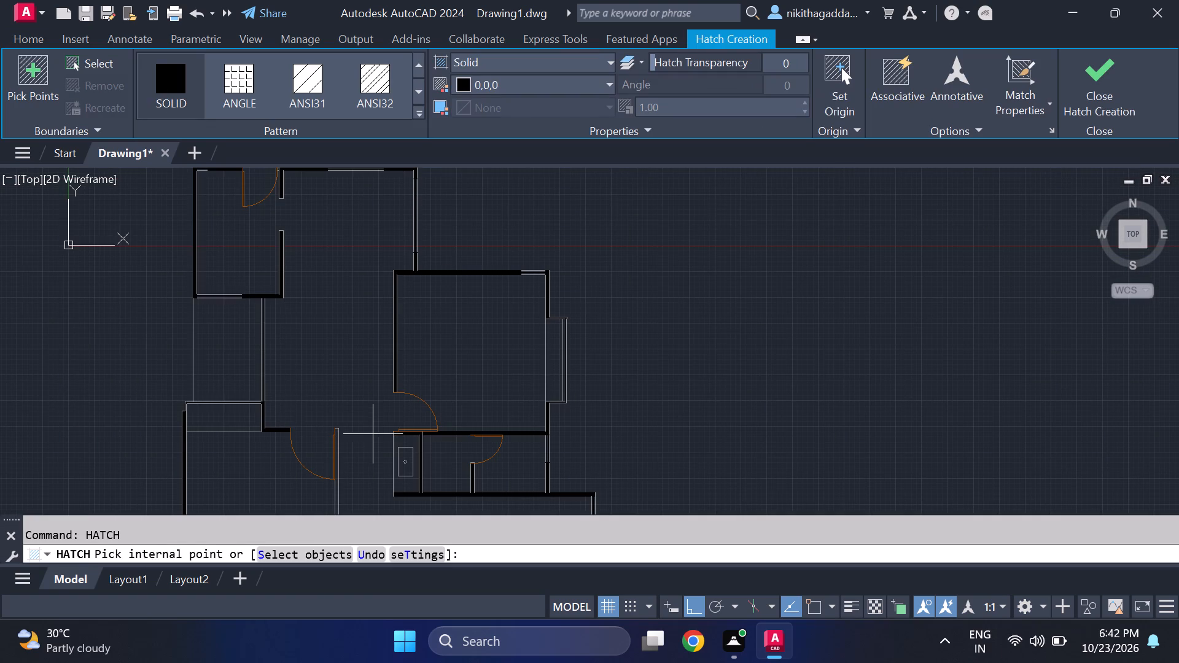
middle_drag(375, 431, 372, 318)
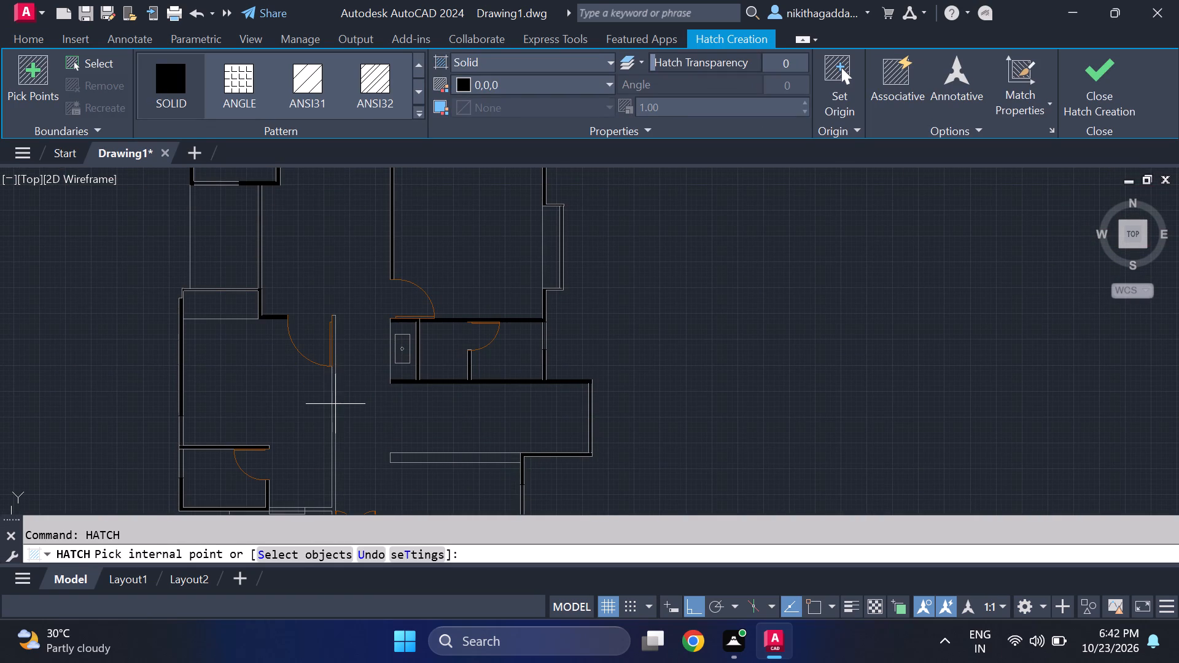
click(333, 406)
Add the small unfilled wall piece on the east side of the northwest room's north door to the solid black hatch.
middle_drag(354, 389, 357, 340)
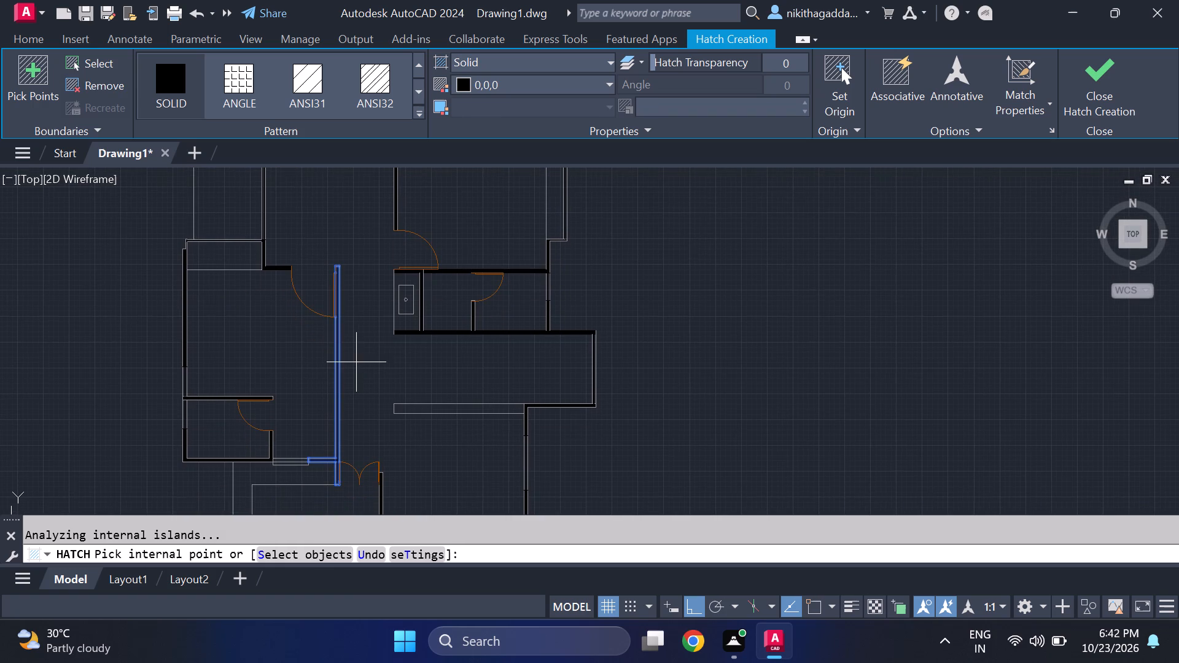
scroll(356, 362, down, 1)
scroll(327, 386, up, 2)
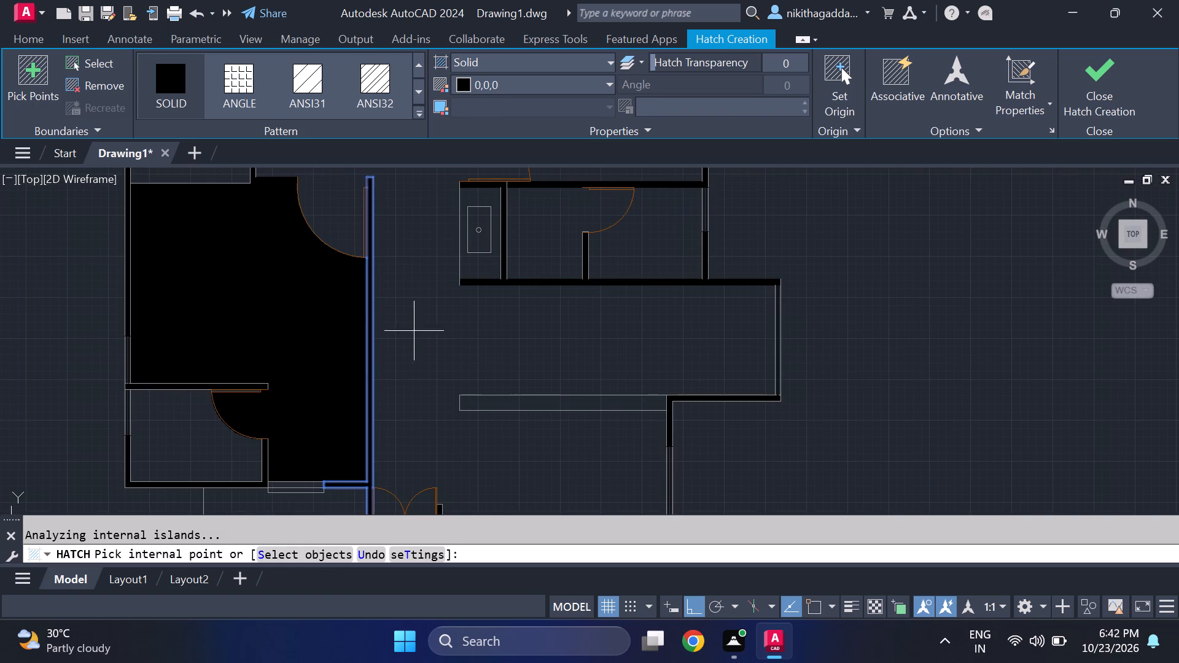
middle_drag(418, 343, 442, 239)
scroll(441, 240, down, 2)
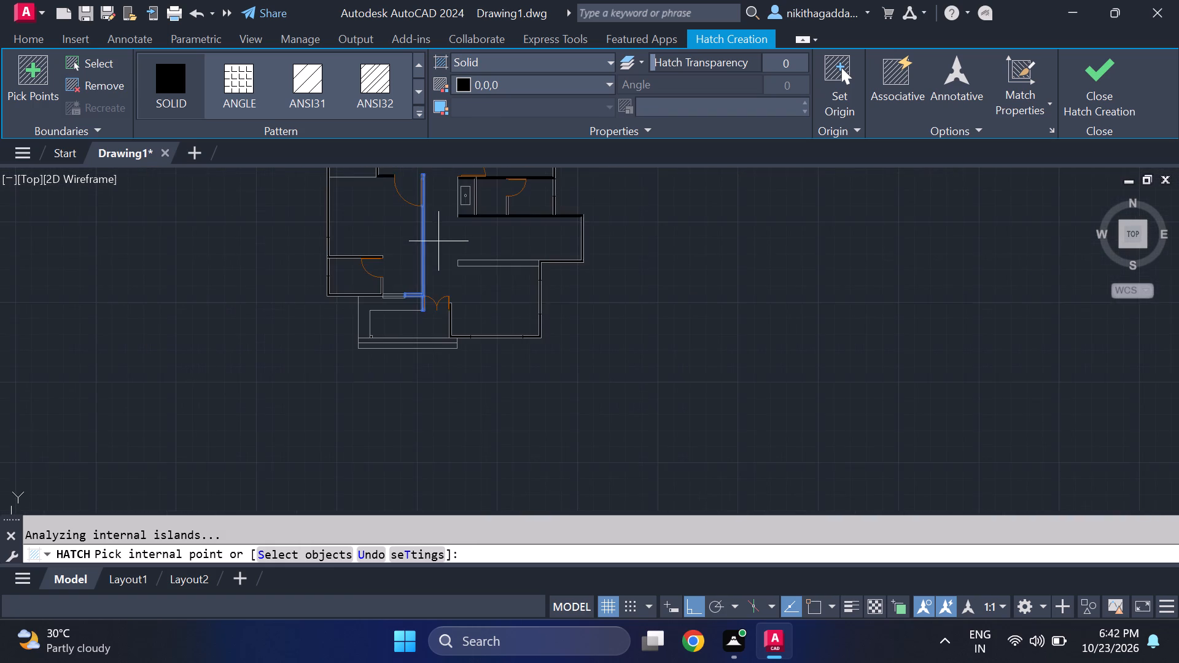
scroll(435, 244, up, 3)
middle_drag(436, 249, 411, 348)
scroll(414, 348, down, 4)
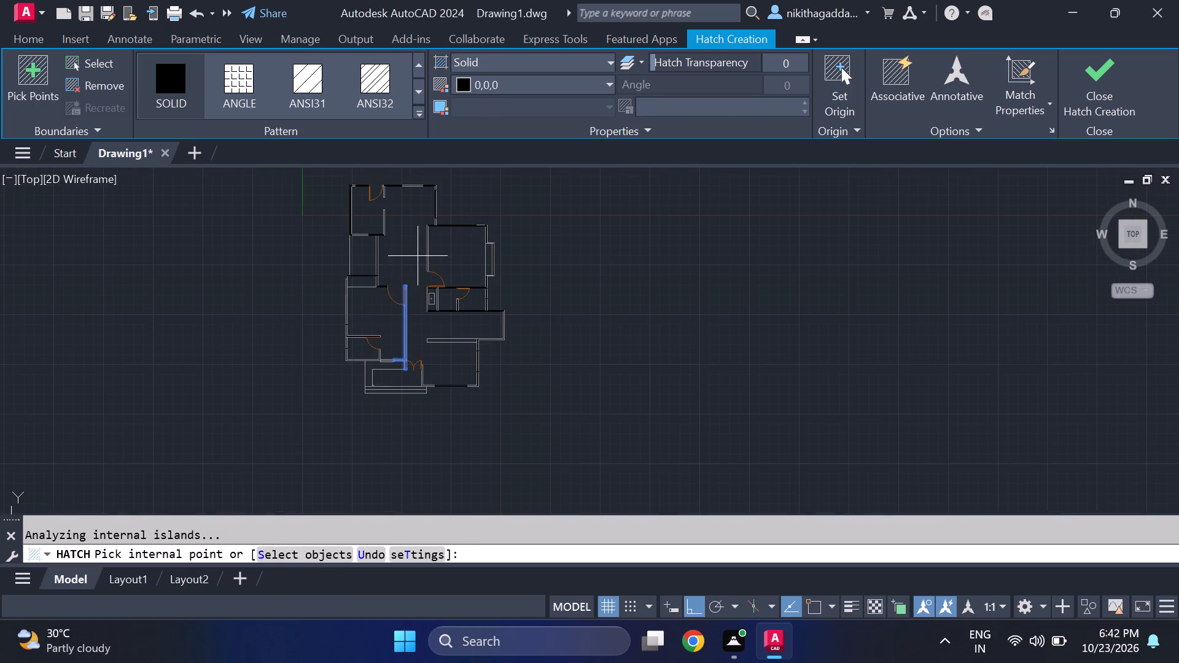
middle_drag(418, 255, 453, 315)
scroll(421, 260, up, 1)
middle_drag(449, 316, 451, 352)
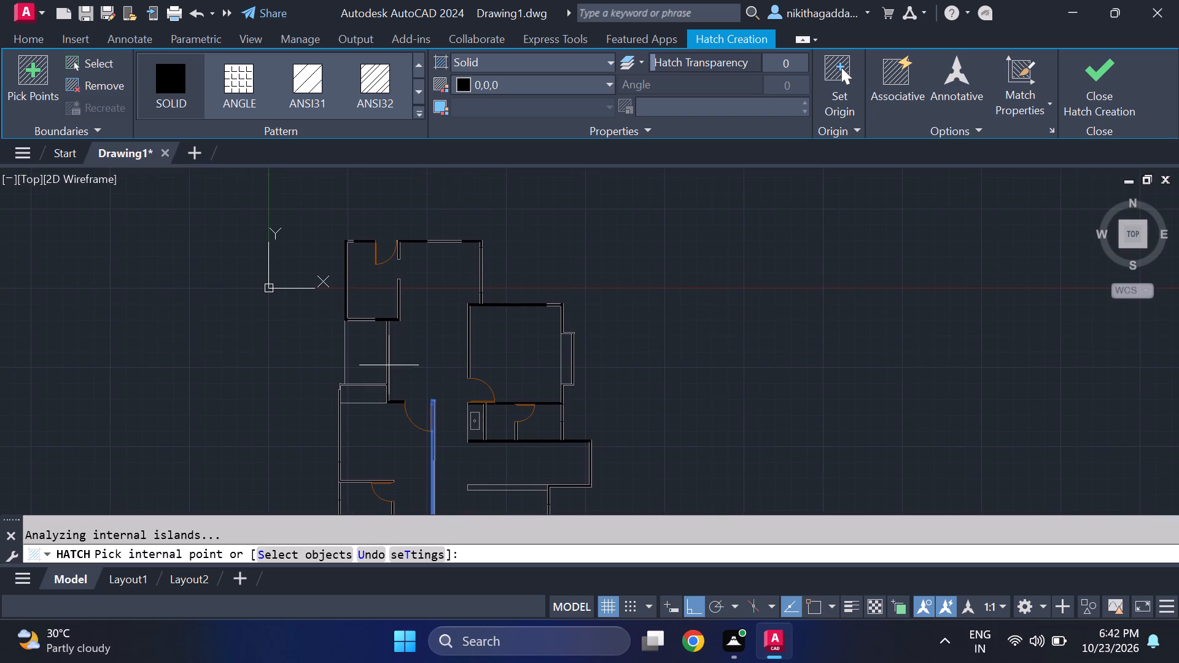
scroll(373, 376, up, 3)
scroll(448, 351, down, 2)
scroll(407, 368, up, 3)
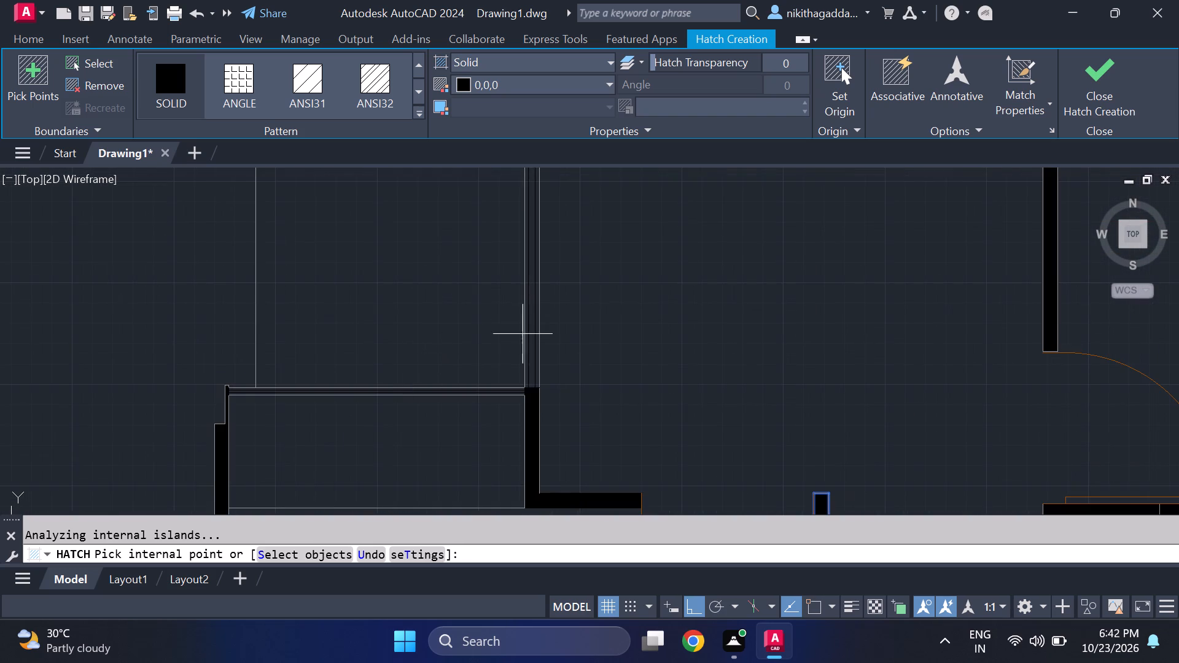
middle_drag(545, 336, 469, 418)
scroll(474, 372, down, 3)
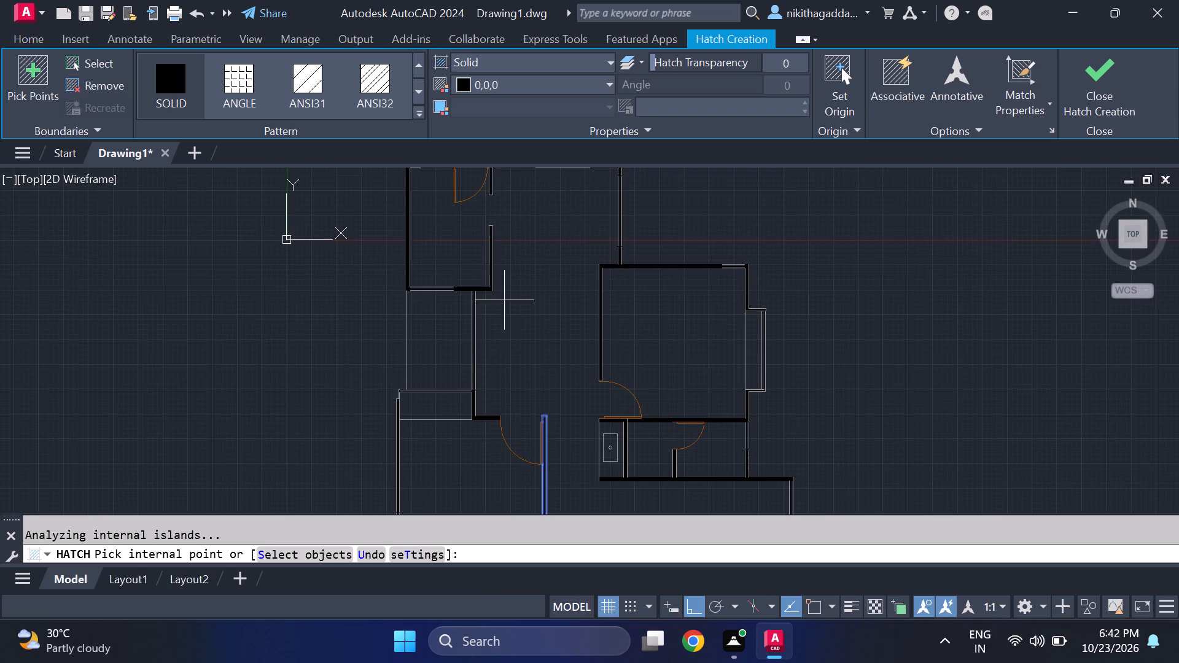
middle_drag(502, 297, 491, 423)
scroll(491, 423, up, 2)
scroll(491, 419, down, 2)
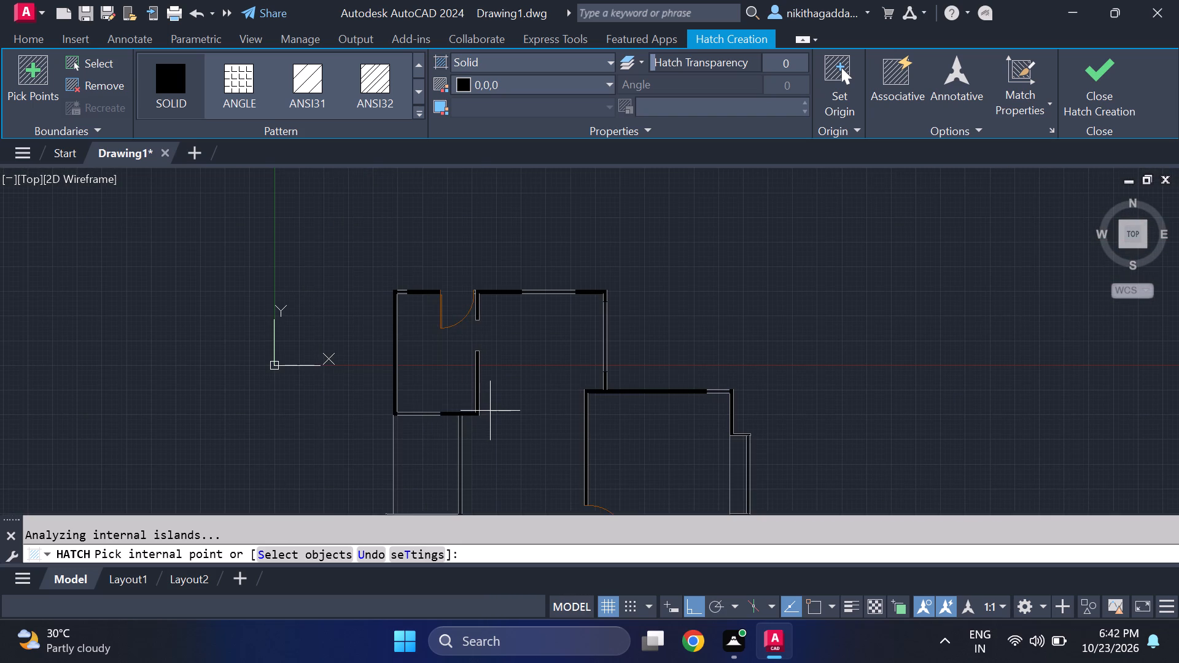
scroll(490, 411, up, 2)
middle_drag(490, 416, 448, 501)
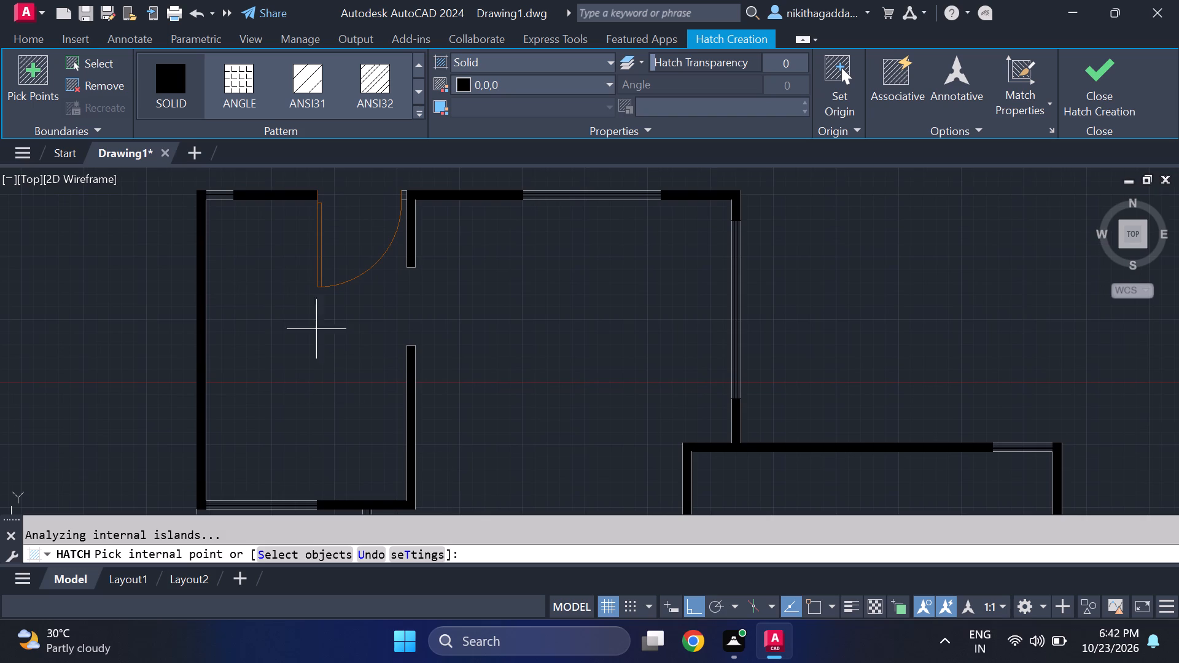
scroll(421, 188, up, 2)
click(378, 205)
Inspect the walls of every room, from the north rooms to the entrance and western rooms, for segments still lacking solid fill.
scroll(401, 227, down, 4)
scroll(515, 281, up, 3)
middle_drag(515, 282, 437, 304)
scroll(409, 284, down, 2)
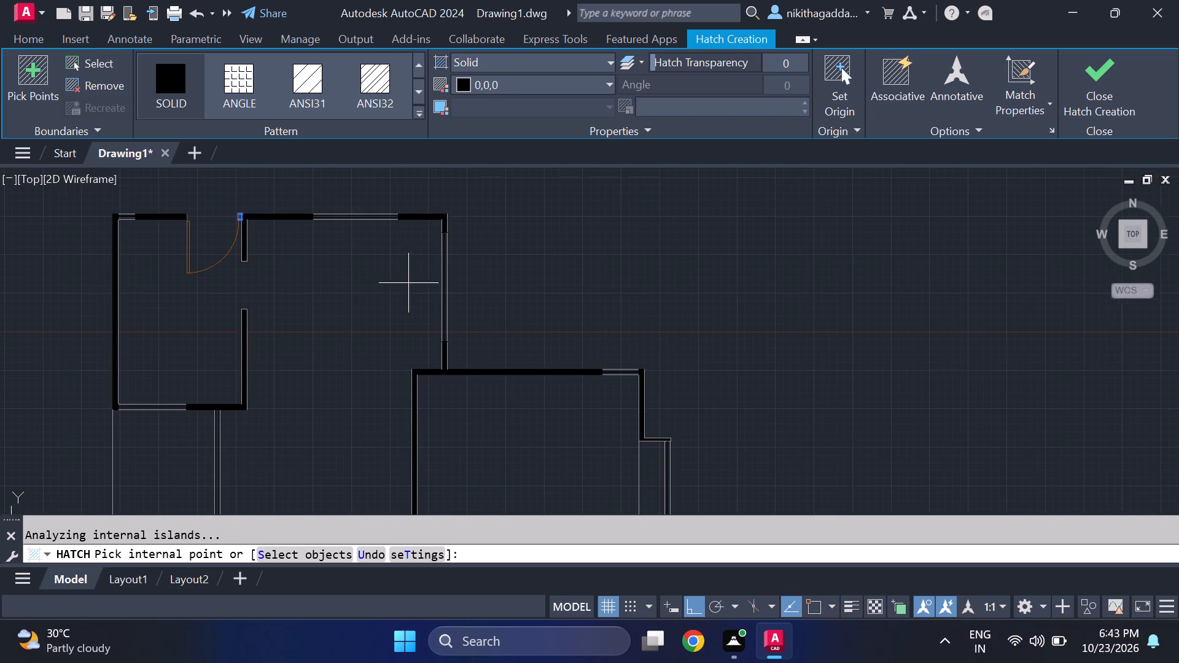
middle_drag(421, 312, 324, 272)
scroll(381, 309, up, 1)
scroll(343, 293, down, 2)
middle_drag(374, 359, 354, 341)
scroll(421, 310, up, 2)
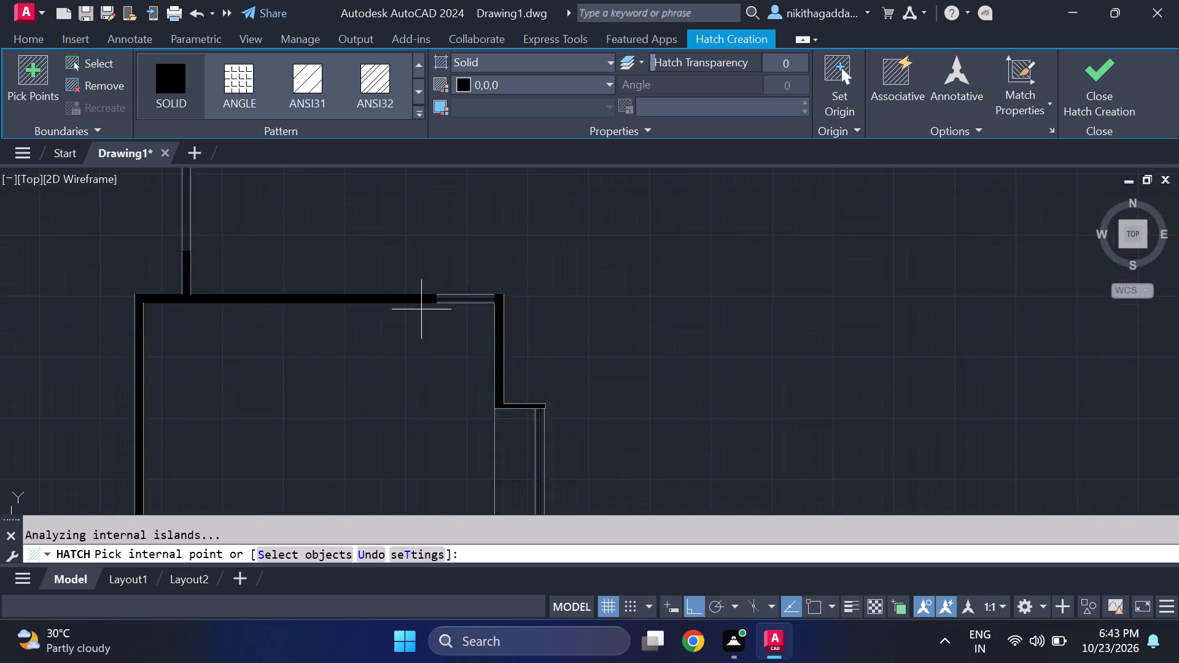
scroll(421, 309, up, 1)
middle_drag(407, 319, 362, 271)
scroll(360, 265, down, 3)
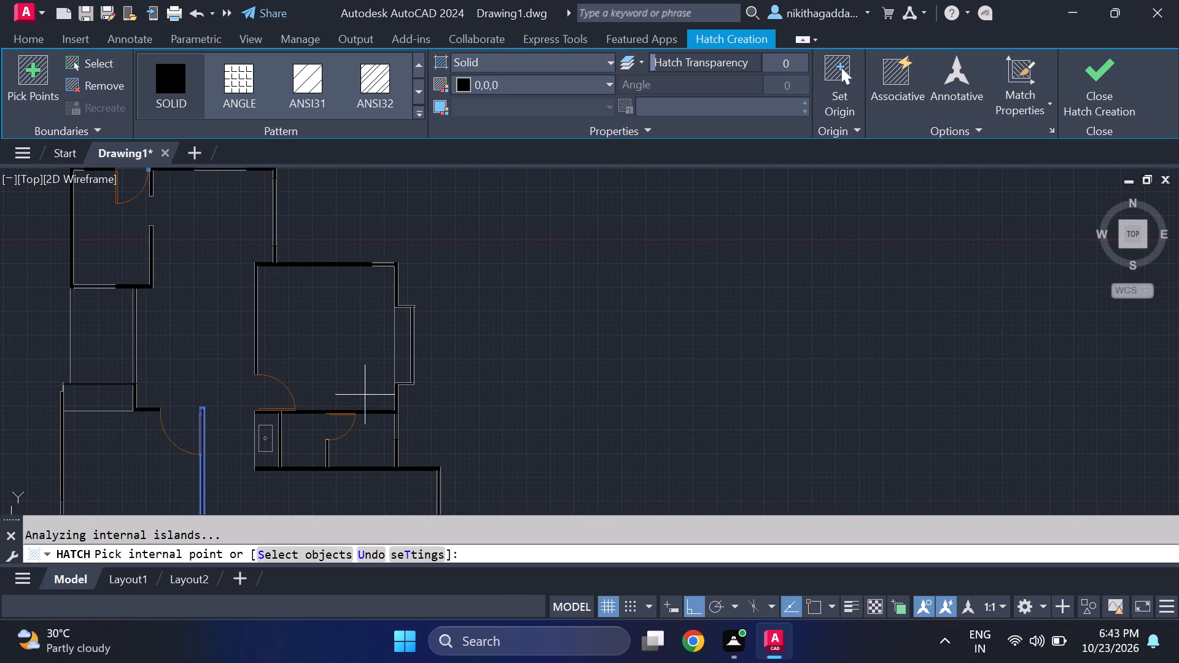
scroll(364, 395, up, 1)
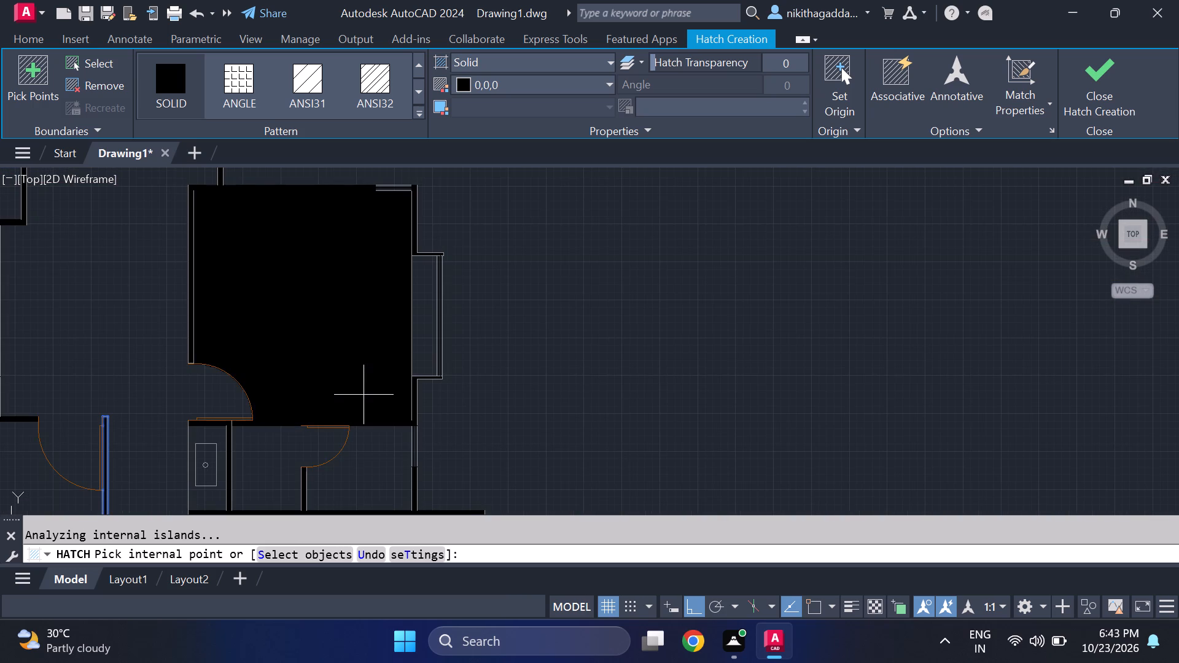
scroll(364, 395, up, 1)
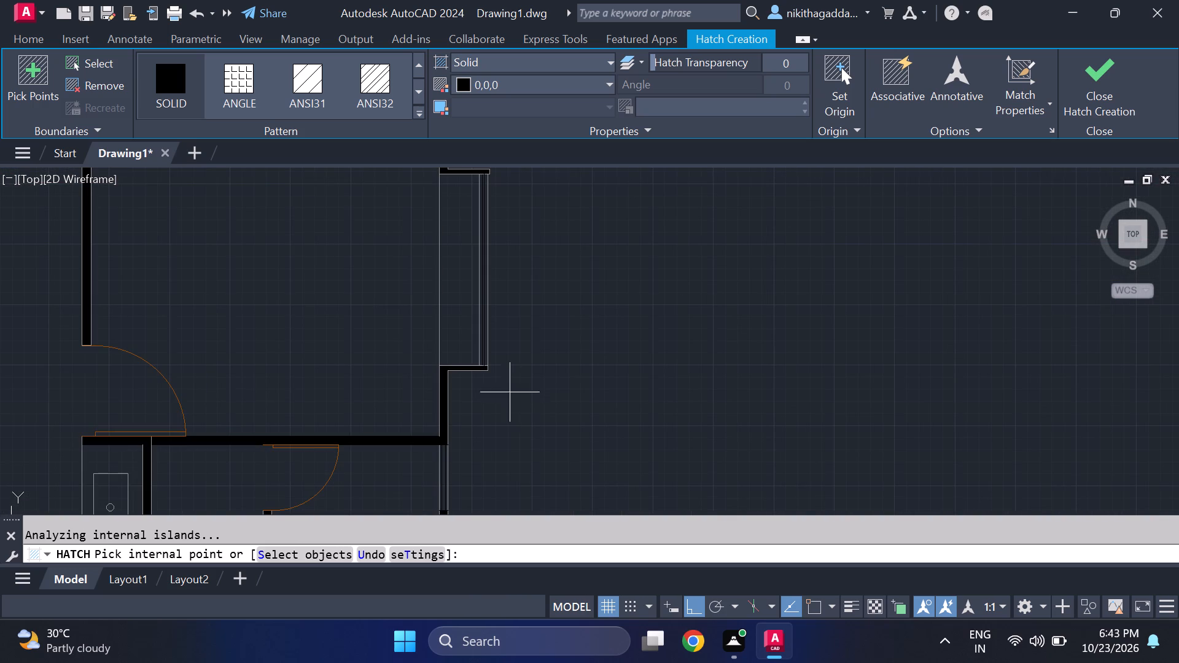
scroll(500, 383, up, 3)
scroll(501, 386, down, 5)
scroll(419, 398, up, 1)
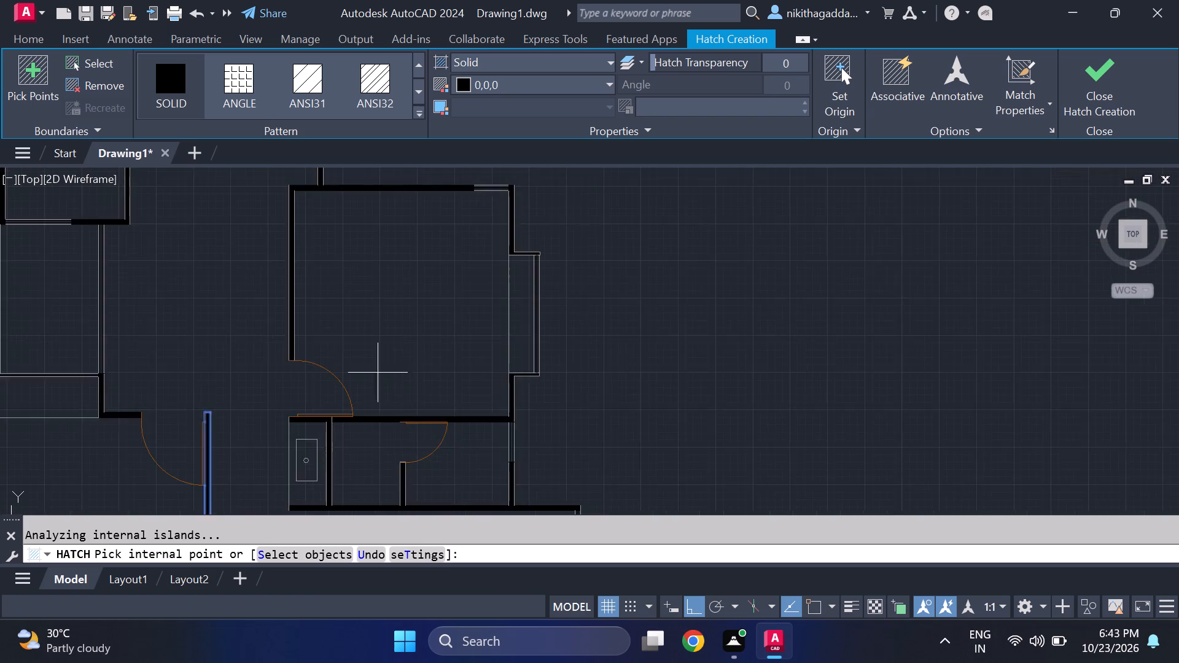
scroll(375, 370, up, 1)
scroll(278, 306, down, 2)
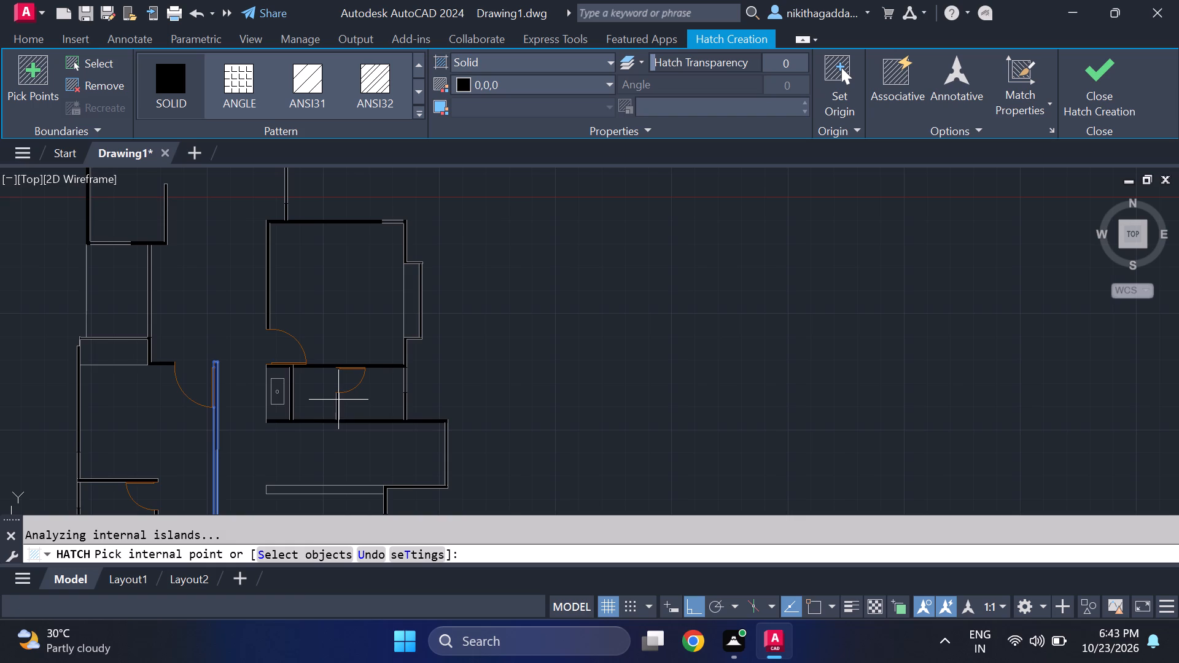
scroll(332, 398, up, 1)
scroll(437, 500, up, 1)
middle_drag(419, 469, 414, 353)
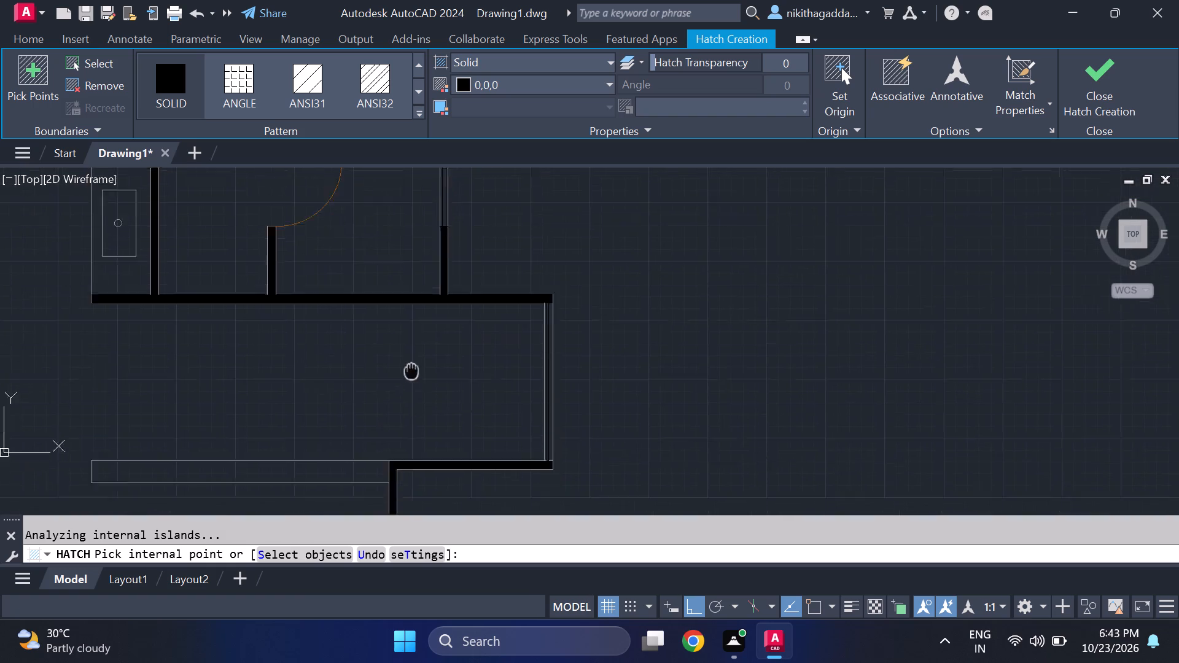
middle_drag(414, 353, 429, 302)
scroll(439, 269, down, 2)
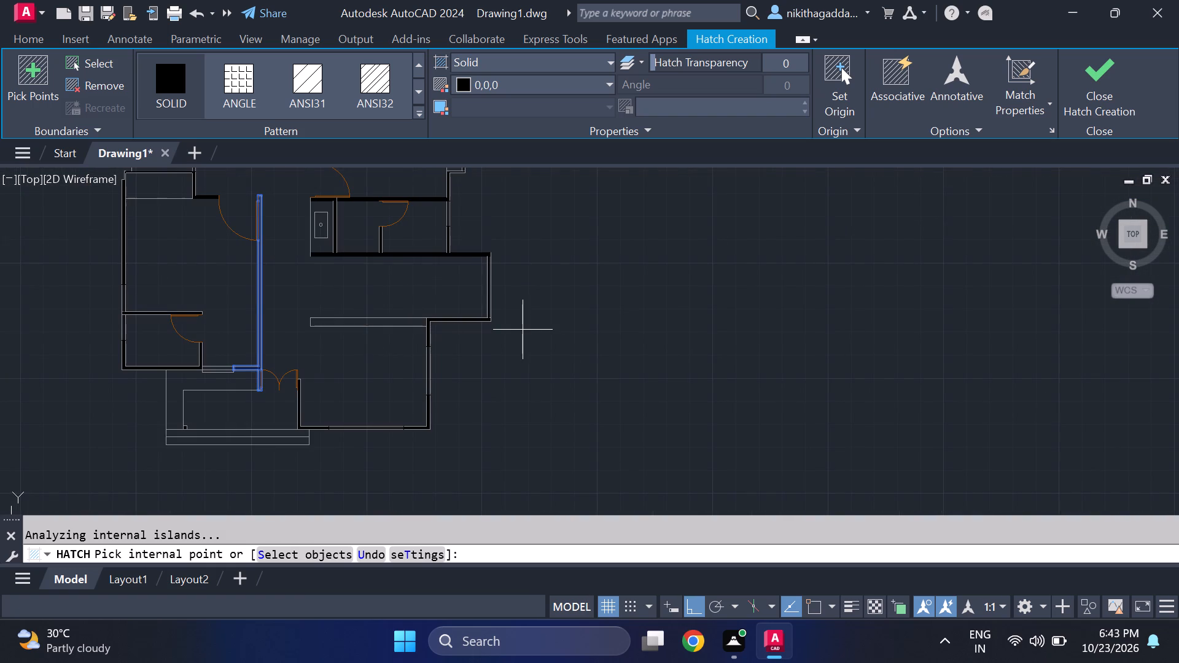
scroll(484, 398, up, 2)
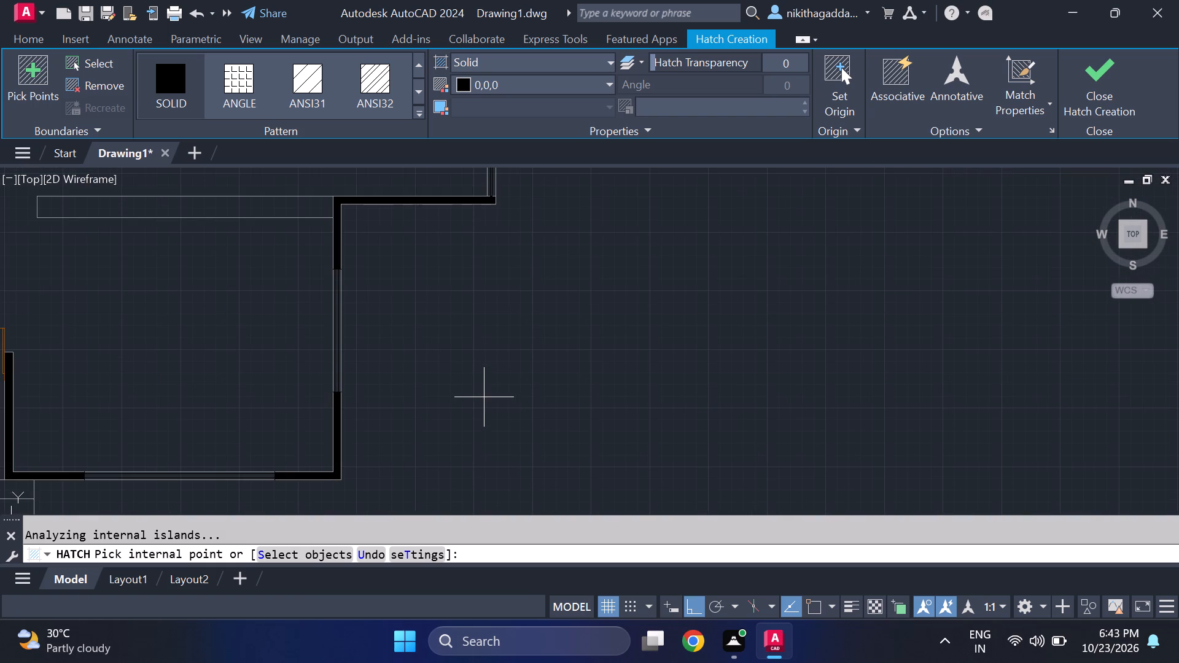
middle_drag(484, 397, 515, 377)
scroll(221, 462, up, 3)
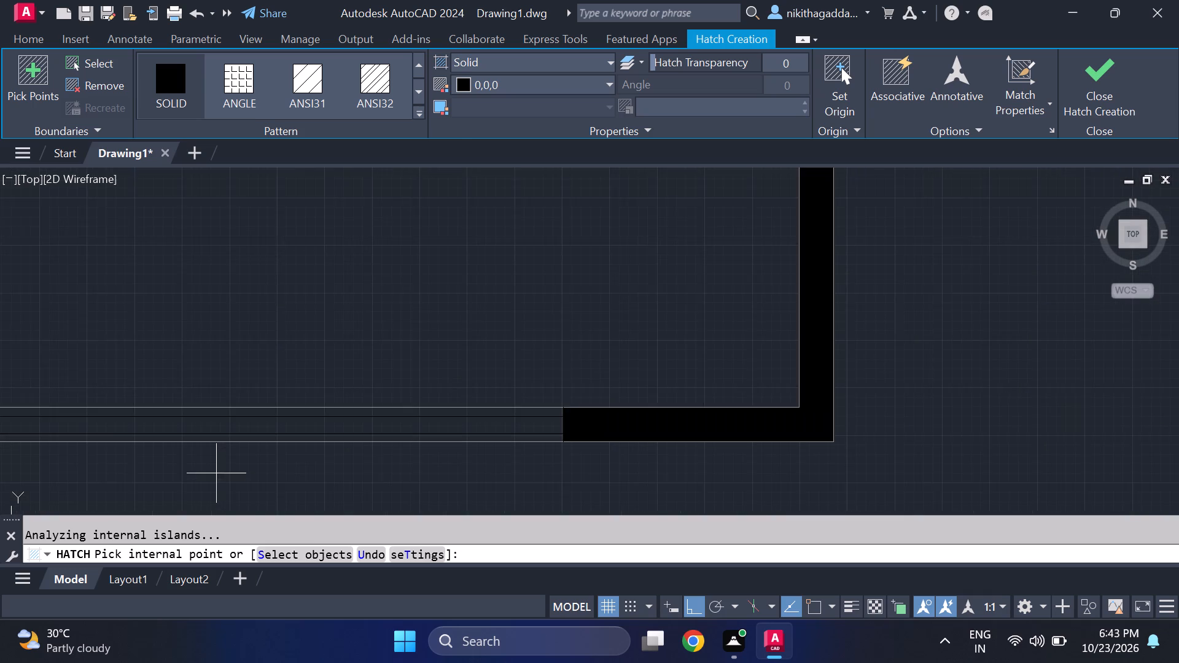
scroll(216, 473, down, 6)
scroll(147, 451, up, 2)
middle_drag(163, 451, 282, 413)
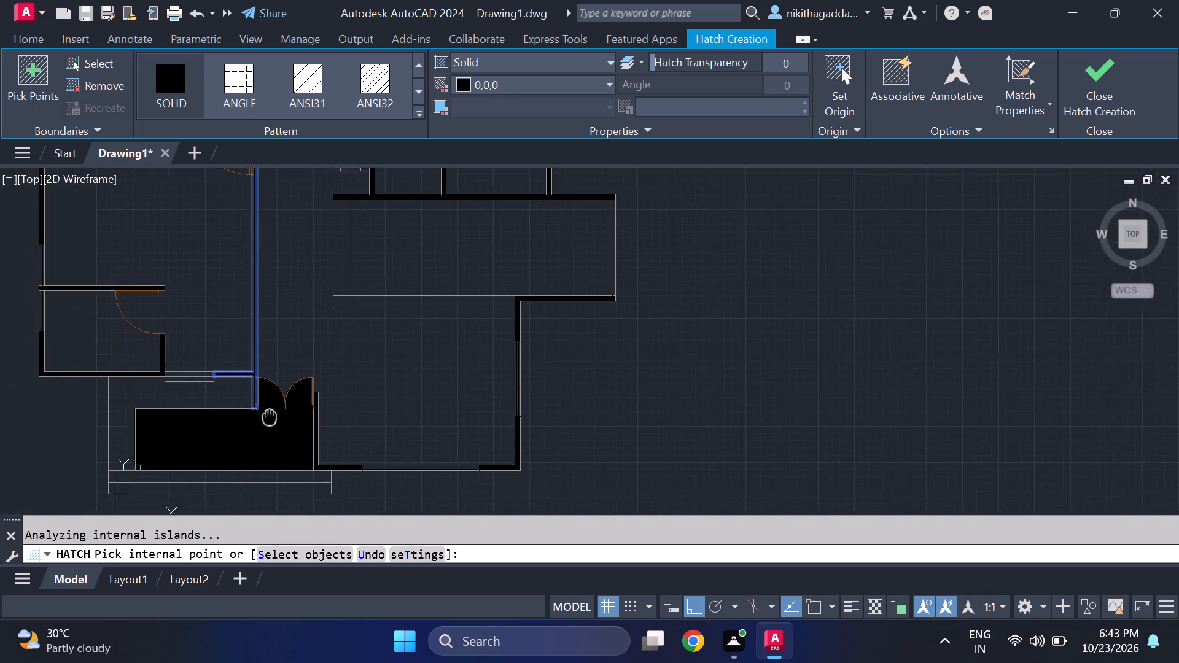
middle_drag(282, 413, 288, 410)
middle_drag(332, 388, 347, 378)
scroll(347, 378, up, 1)
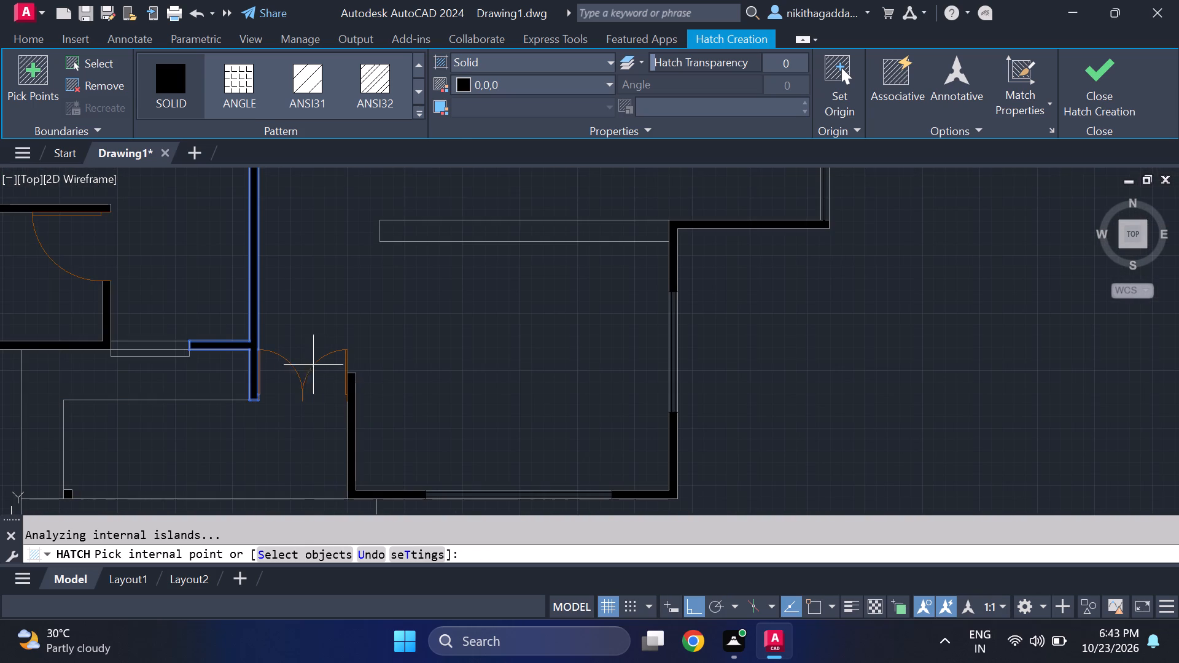
middle_drag(326, 372, 390, 301)
scroll(389, 301, up, 2)
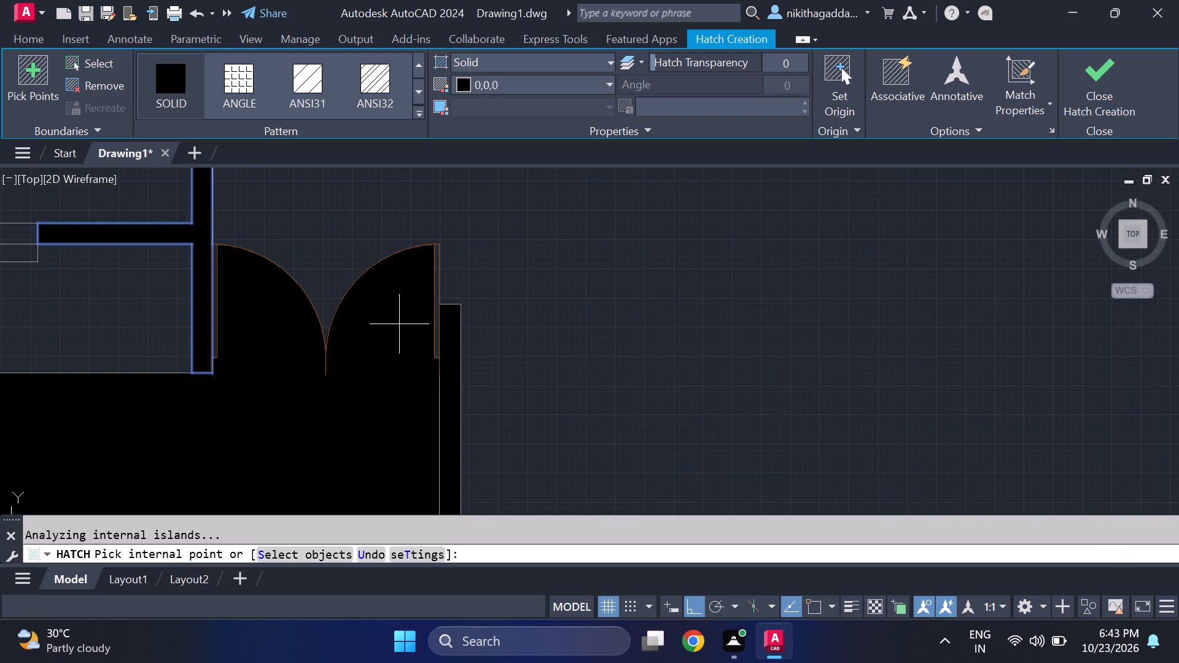
scroll(483, 314, down, 4)
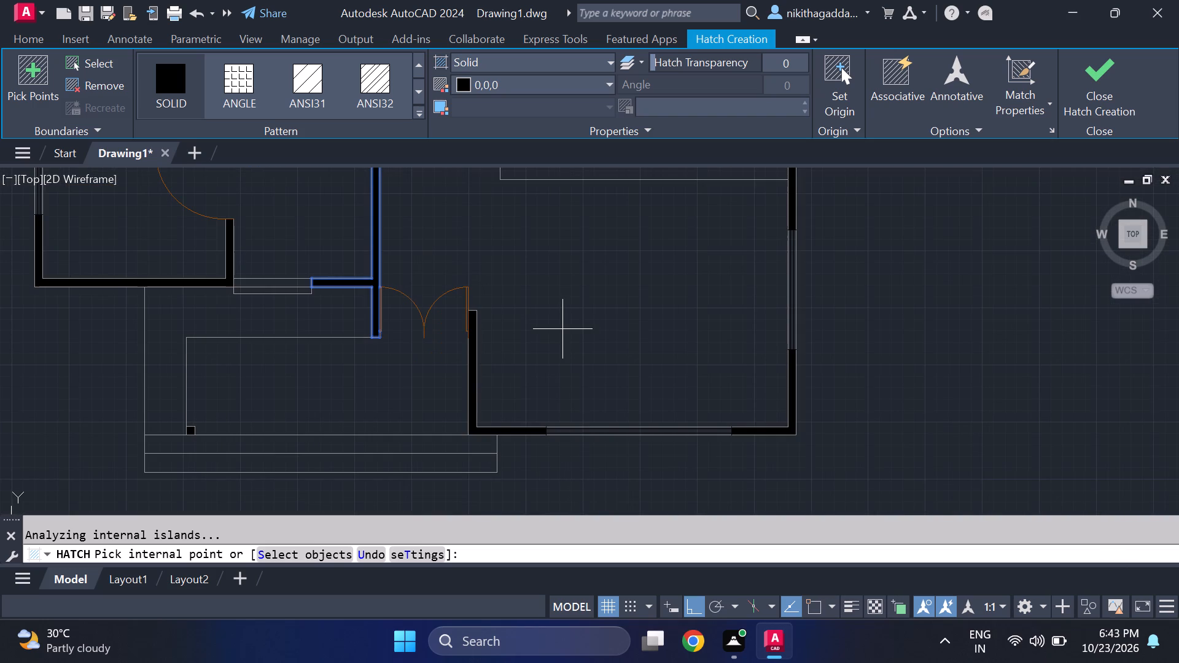
middle_drag(560, 341, 554, 311)
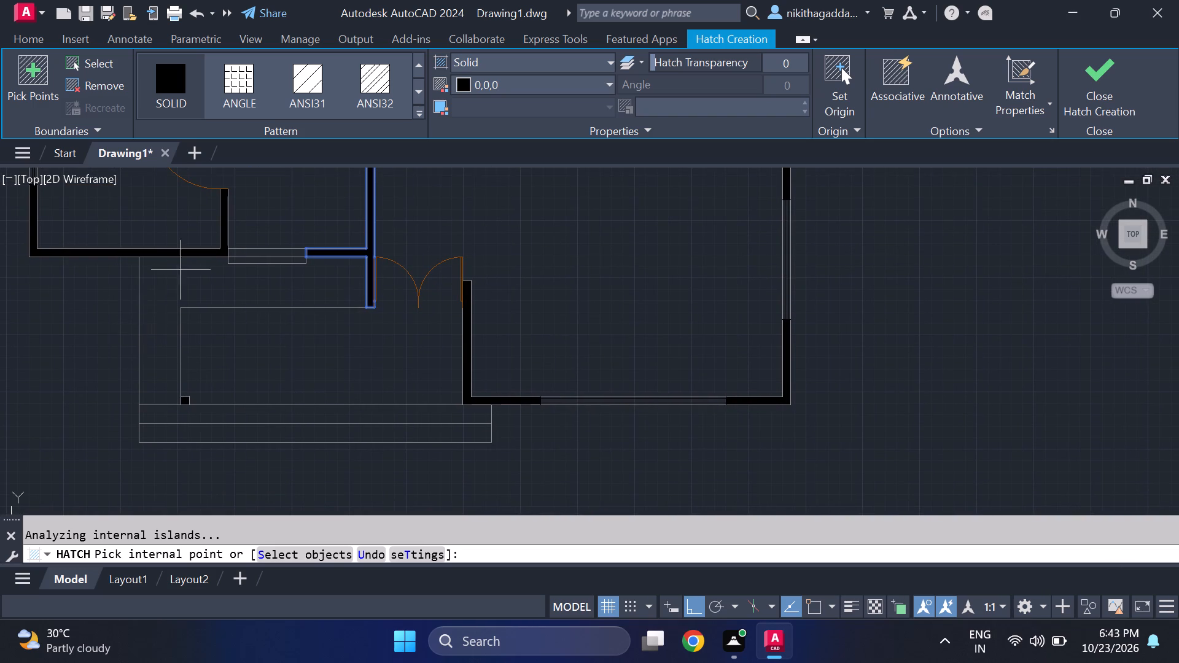
middle_drag(189, 274, 203, 349)
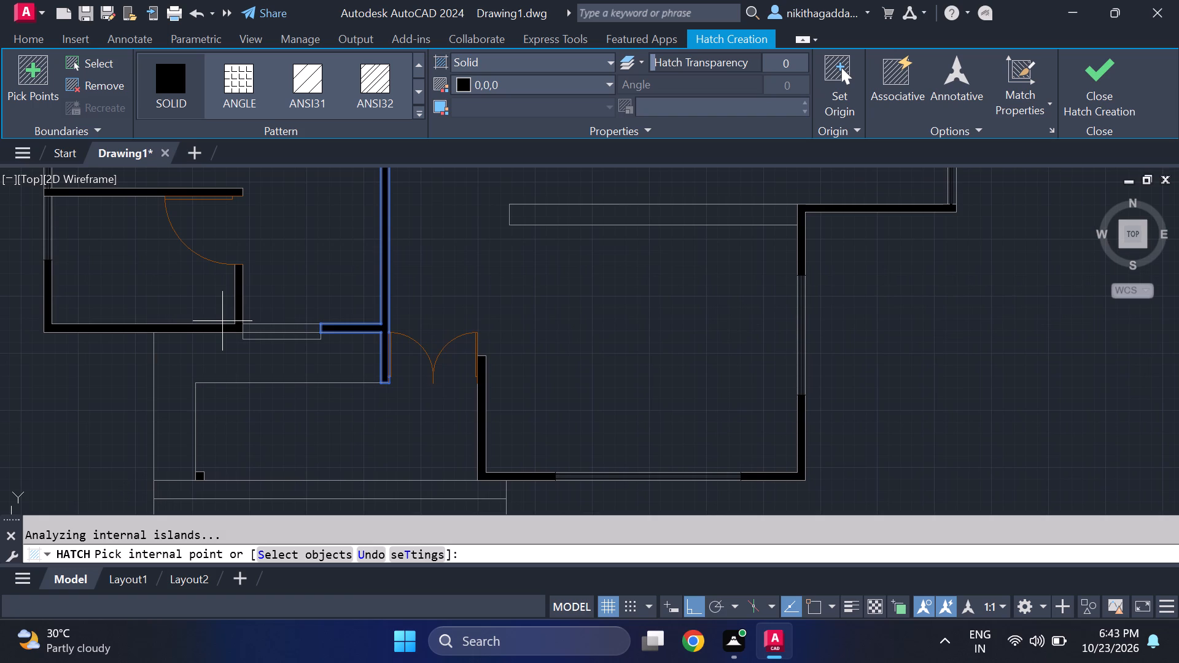
middle_drag(268, 273, 265, 360)
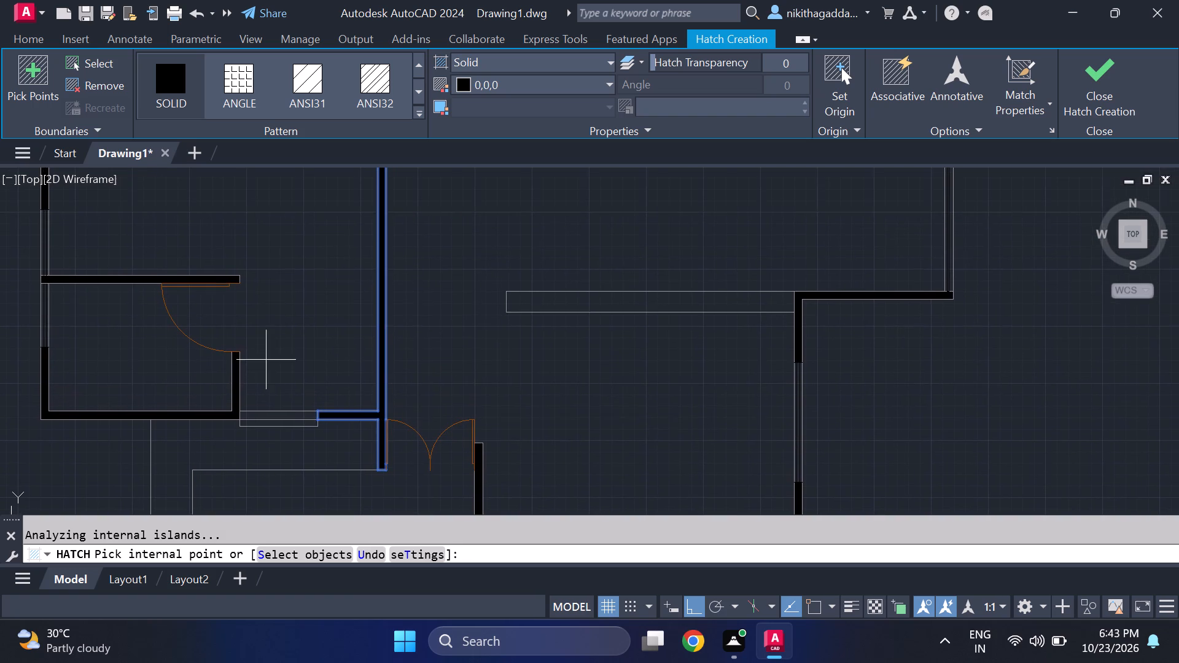
middle_drag(214, 237, 217, 271)
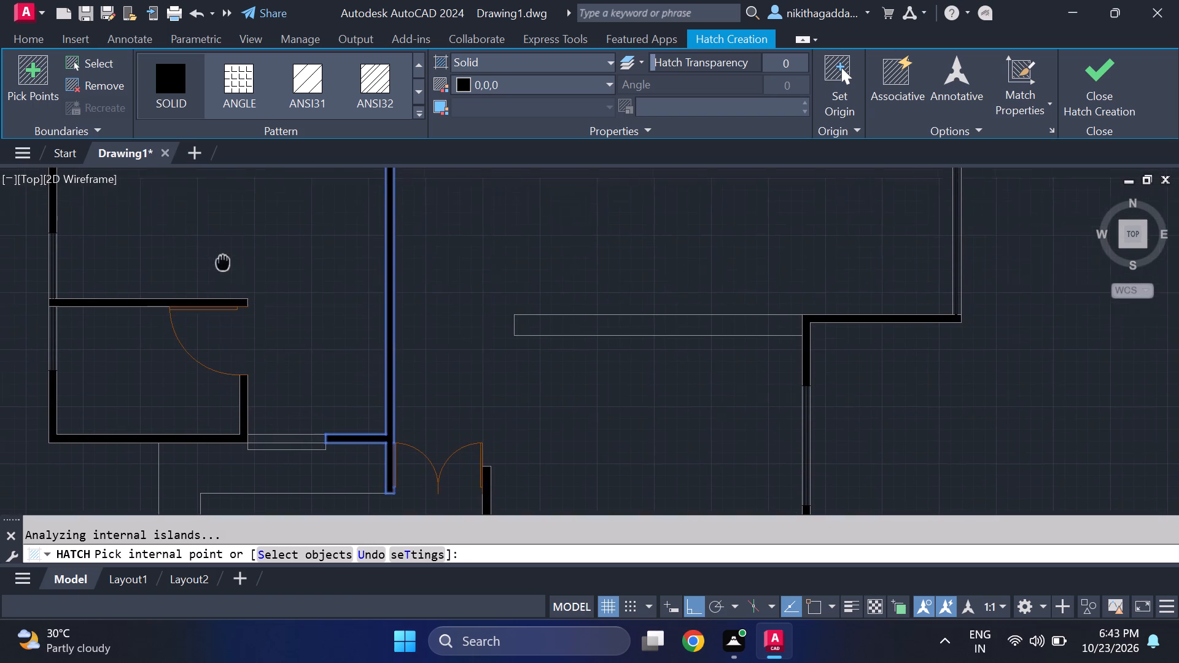
middle_drag(217, 271, 198, 355)
middle_drag(224, 299, 198, 457)
scroll(230, 371, down, 2)
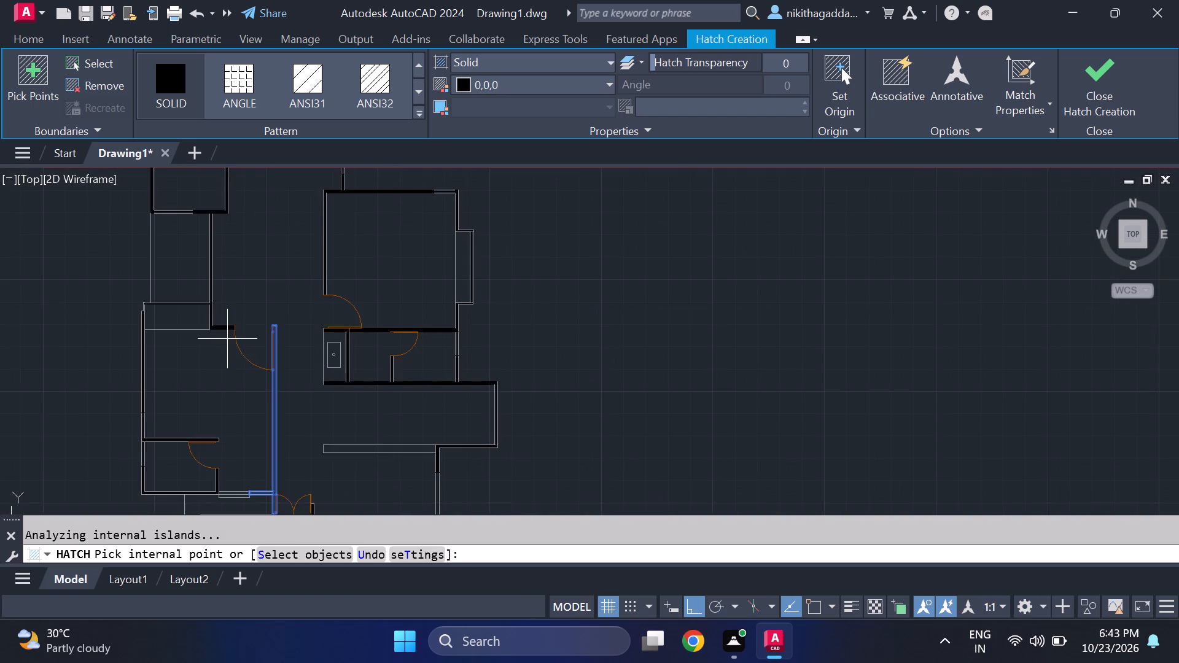
middle_drag(196, 318, 216, 398)
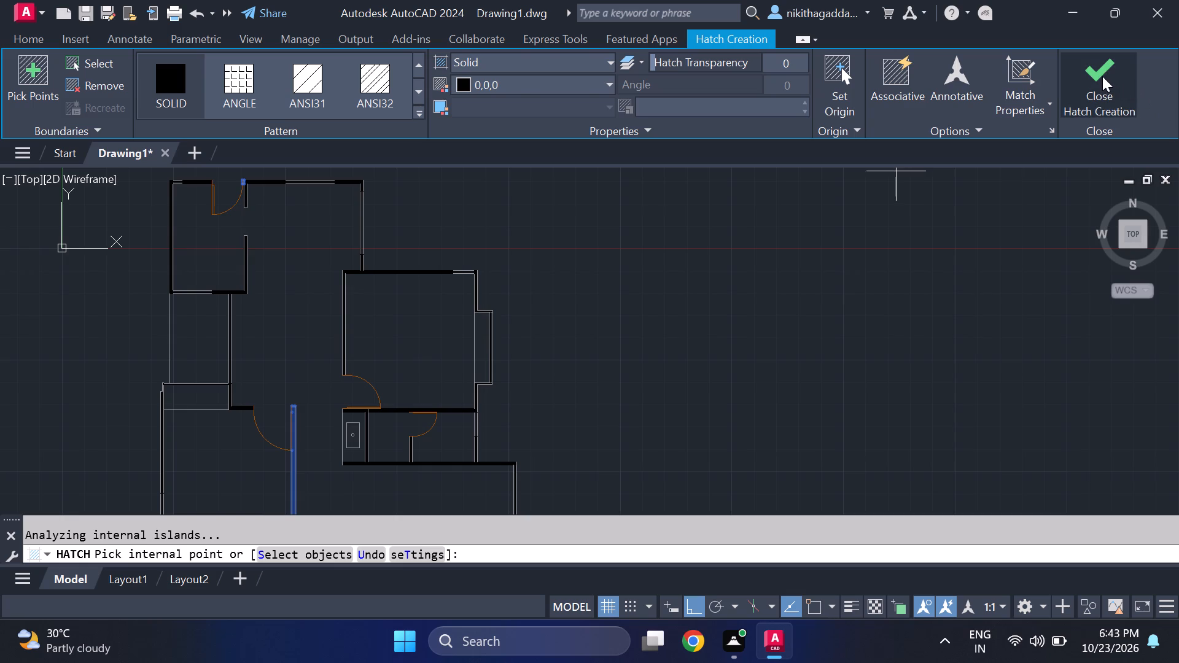
Finish the solid black wall hatch and end hatch creation.
click(1101, 76)
Review the hatched floor plan around the hallway and eastern rooms, then as a whole.
scroll(362, 363, down, 3)
scroll(337, 387, up, 5)
middle_drag(328, 428, 319, 408)
scroll(317, 363, down, 3)
scroll(313, 405, up, 2)
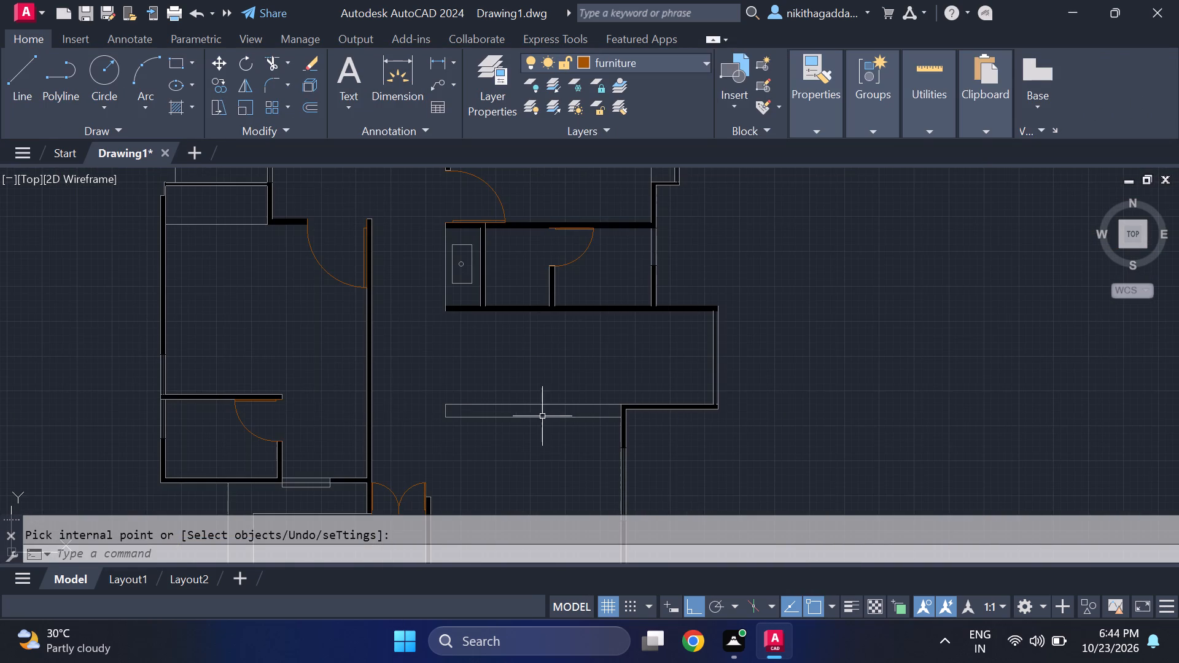
middle_click(556, 420)
scroll(556, 419, up, 1)
middle_drag(556, 419, 567, 333)
scroll(508, 400, down, 3)
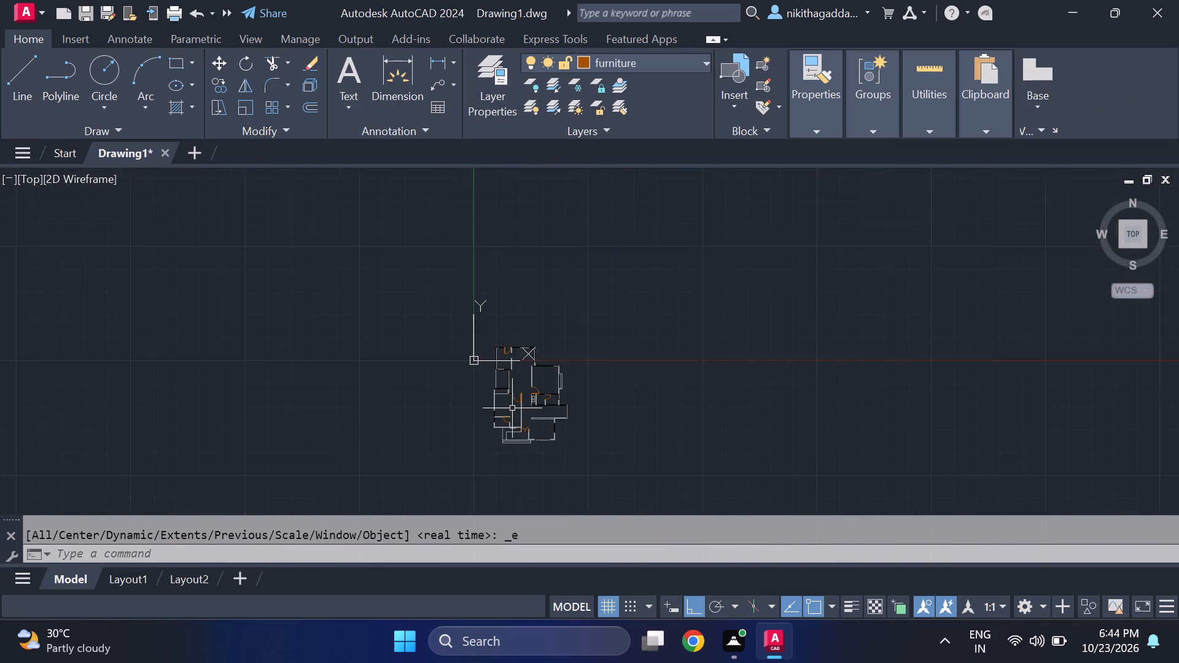
Examine the entrance porch at the plan's south side, including its outline, steps, small corner column and adjoining window.
scroll(526, 435, up, 4)
middle_drag(395, 466, 325, 368)
scroll(340, 412, up, 1)
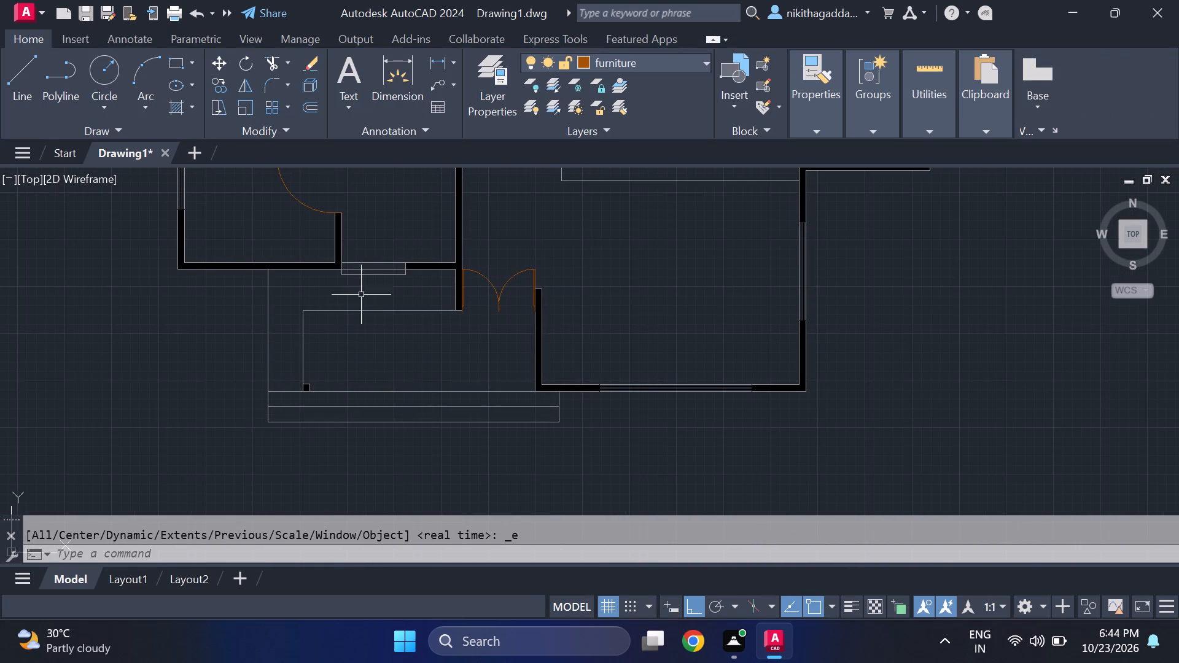
scroll(354, 258, up, 2)
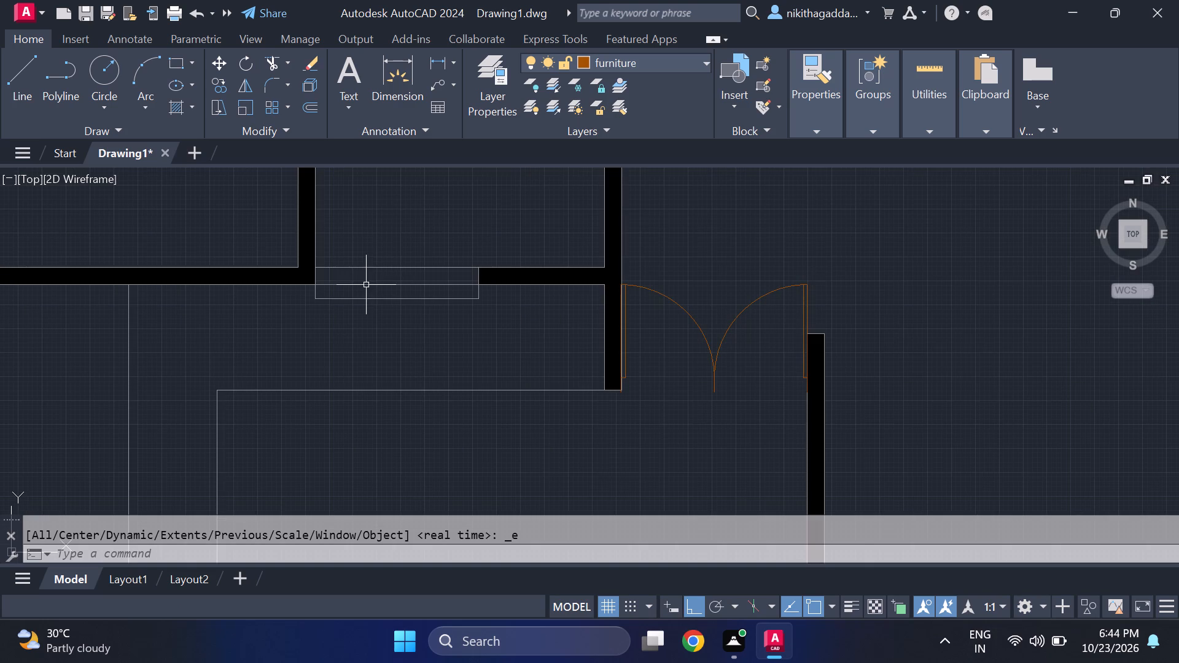
scroll(311, 356, down, 1)
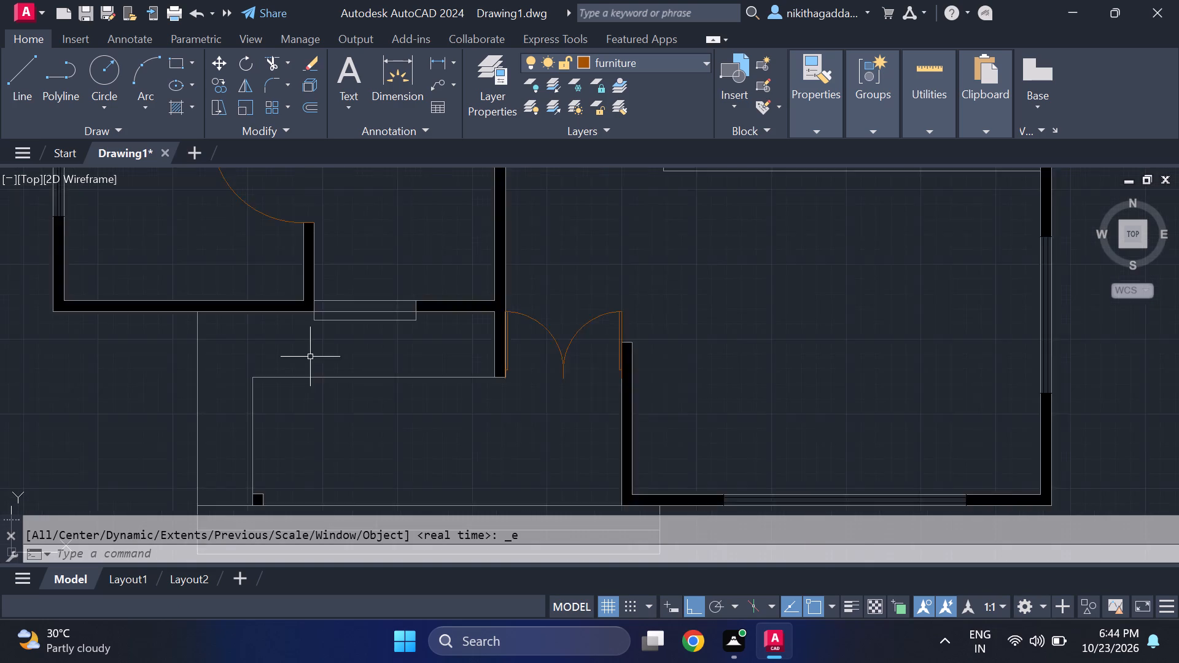
scroll(310, 359, down, 2)
scroll(263, 412, up, 3)
middle_drag(250, 419, 135, 304)
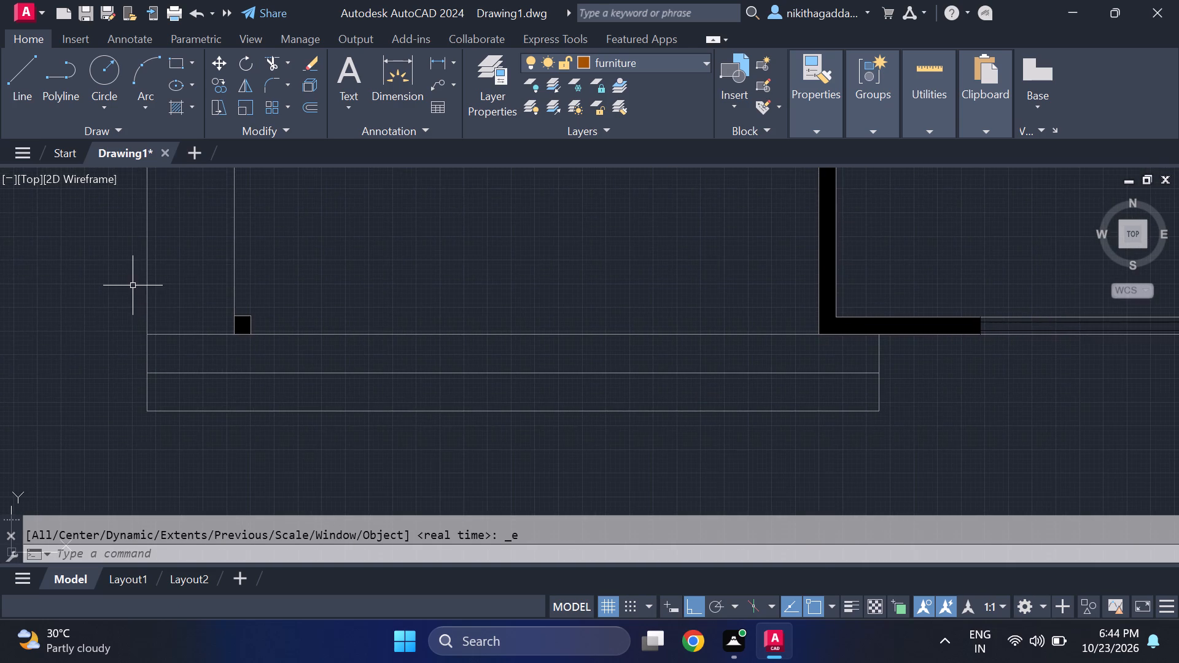
scroll(157, 298, down, 2)
middle_drag(346, 302, 314, 360)
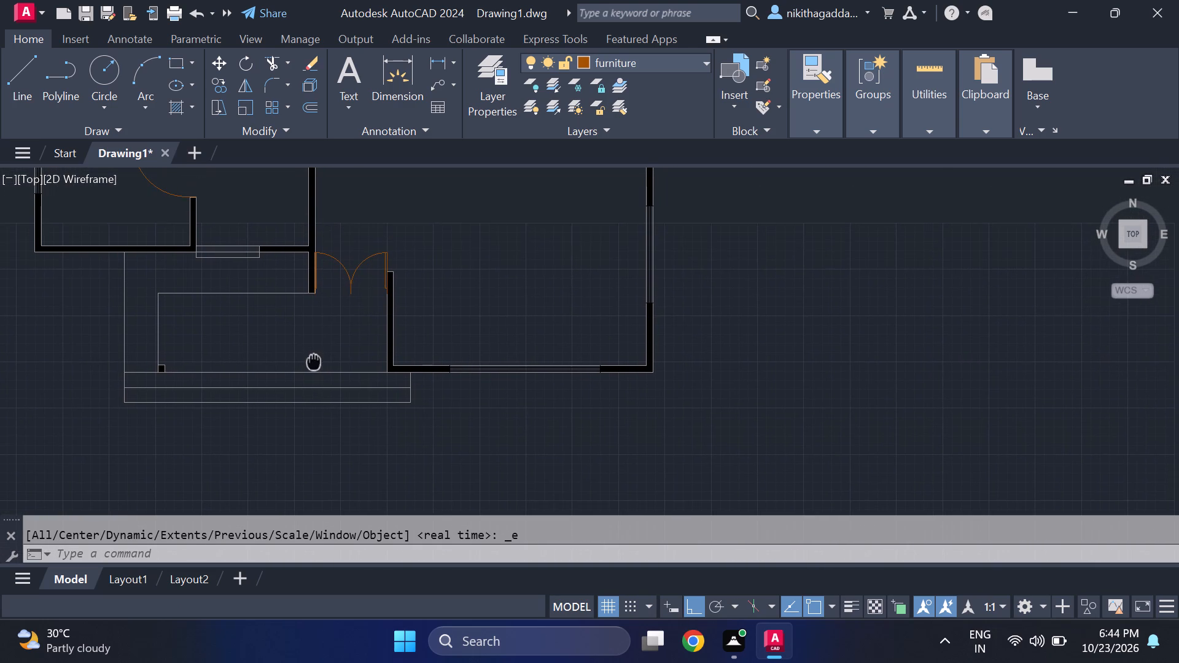
middle_drag(314, 360, 314, 360)
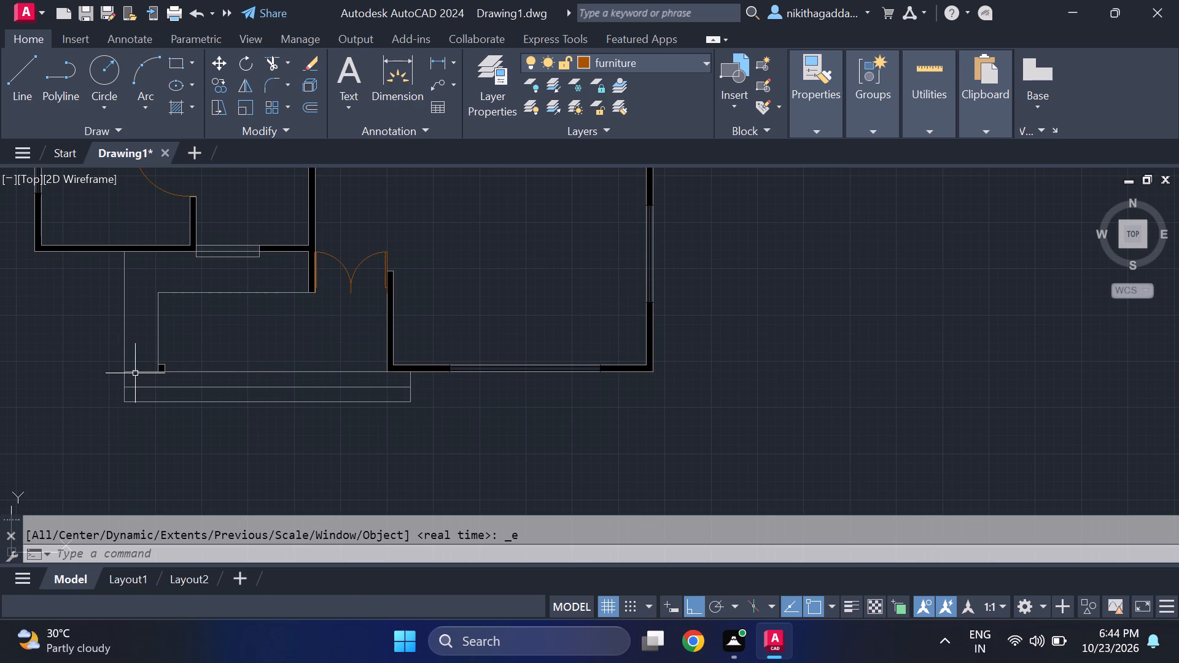
middle_drag(337, 382, 329, 397)
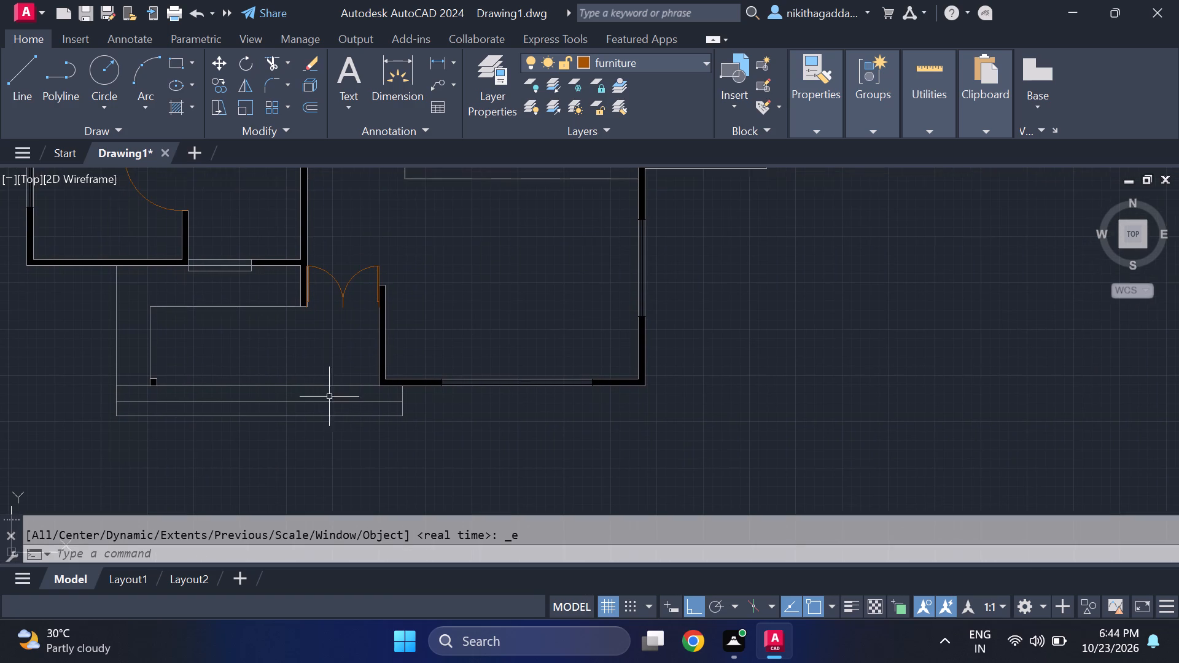
middle_click(328, 397)
middle_click(325, 405)
middle_click(325, 407)
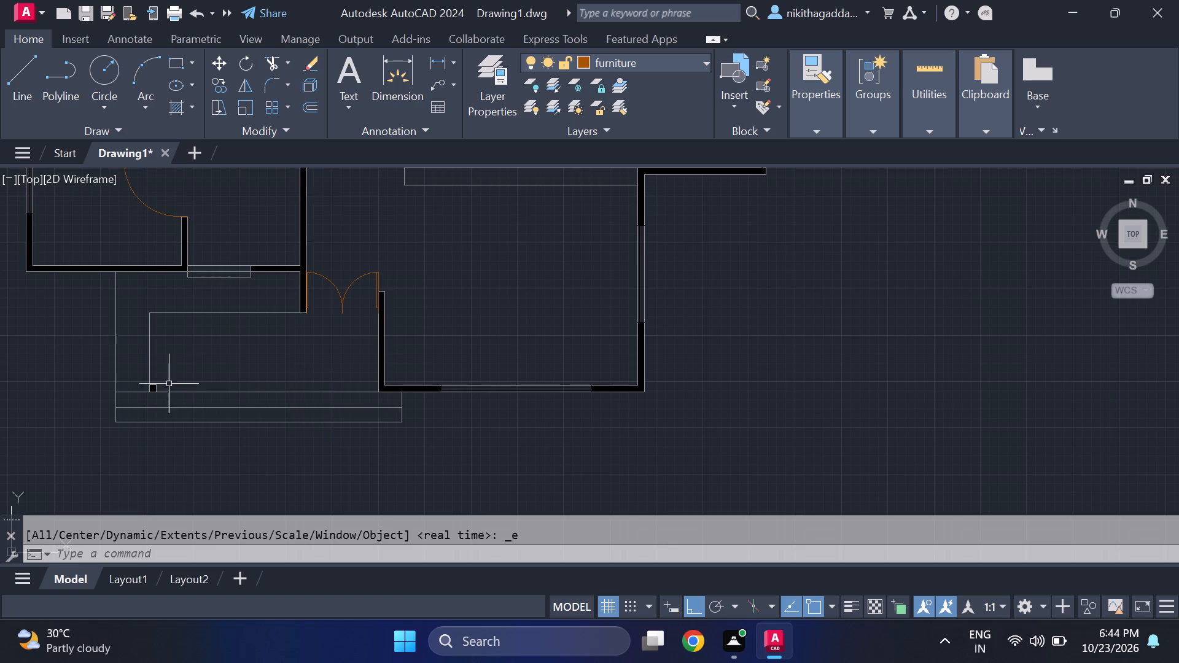
scroll(131, 391, up, 2)
scroll(205, 389, up, 3)
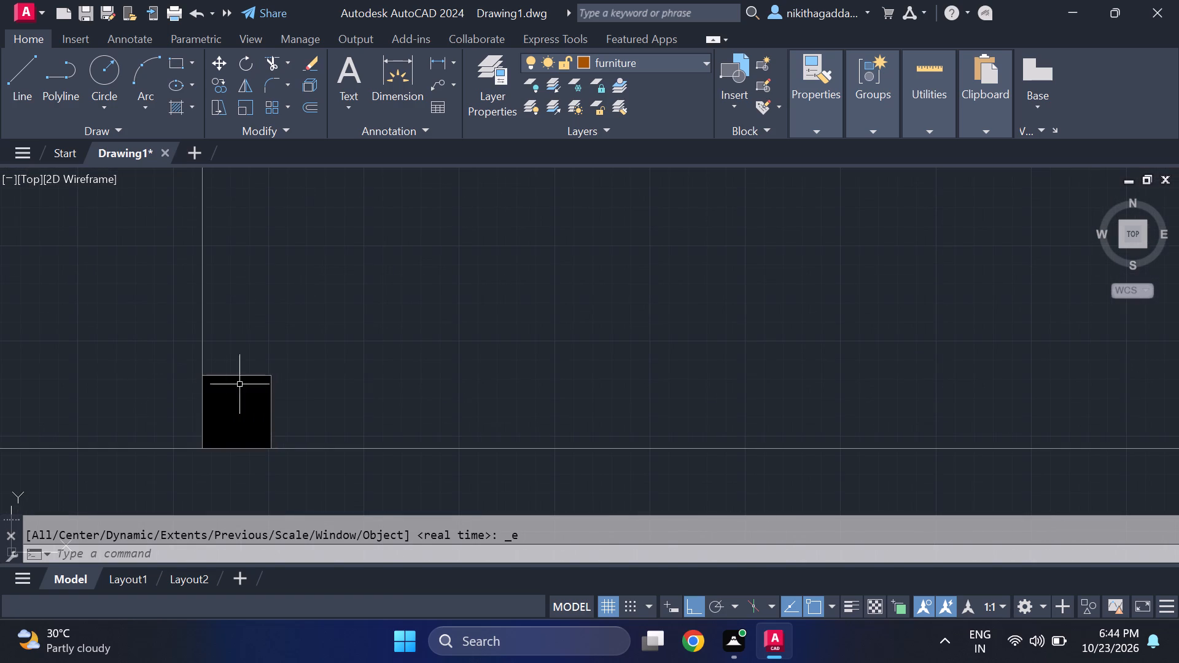
scroll(276, 384, down, 9)
scroll(274, 408, up, 4)
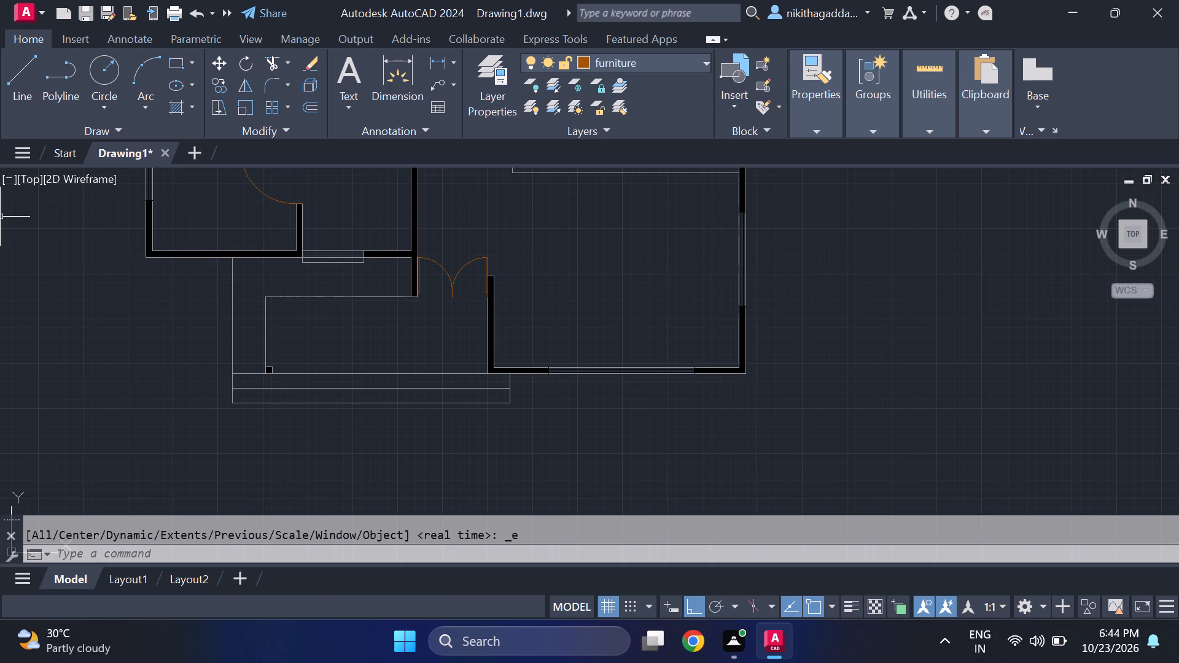
scroll(238, 339, up, 1)
middle_drag(238, 339, 319, 319)
scroll(357, 308, down, 1)
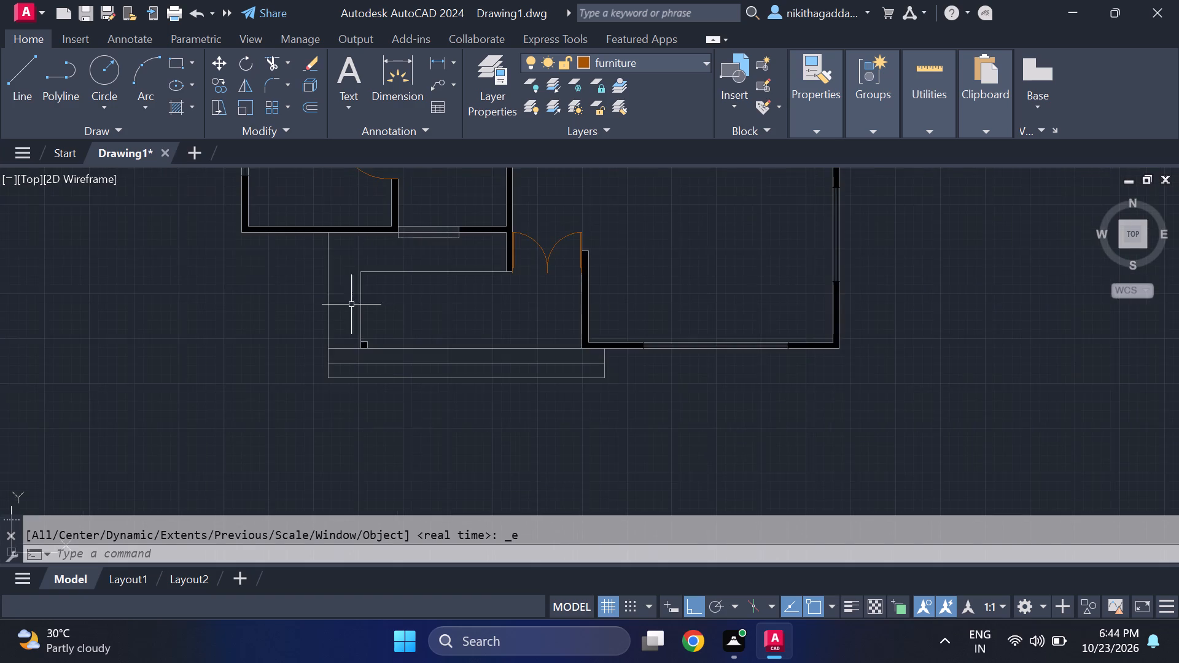
scroll(306, 299, up, 2)
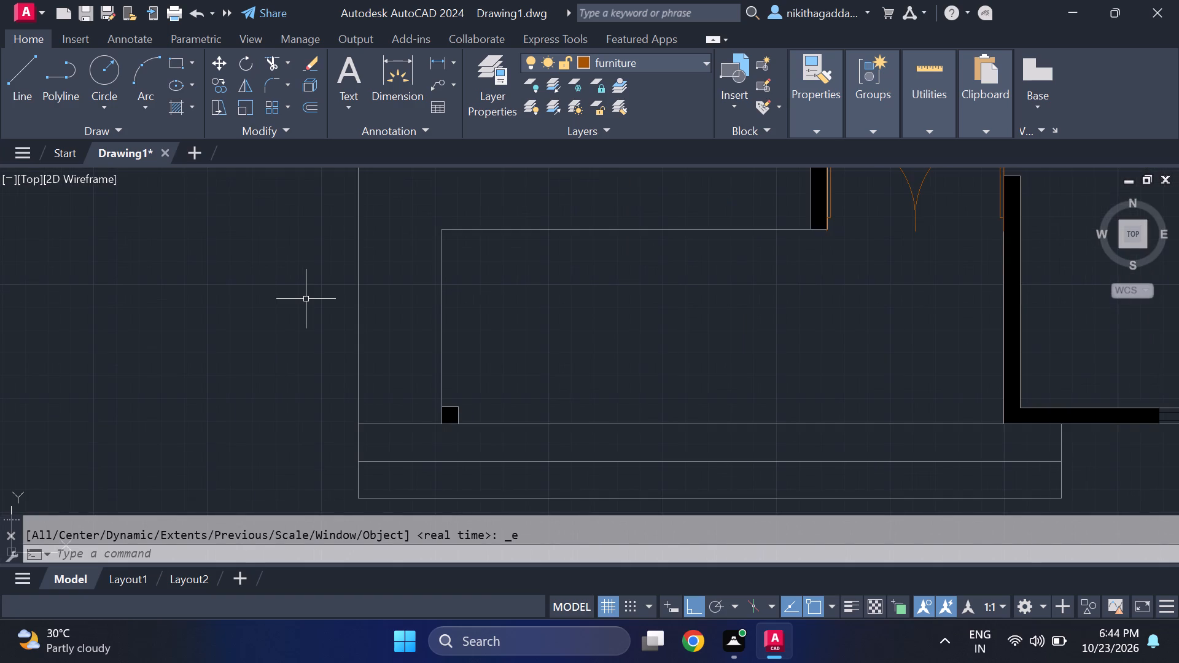
Examine the entrance porch and its steps together with the adjoining window and double door.
scroll(302, 300, down, 3)
middle_drag(300, 301, 299, 306)
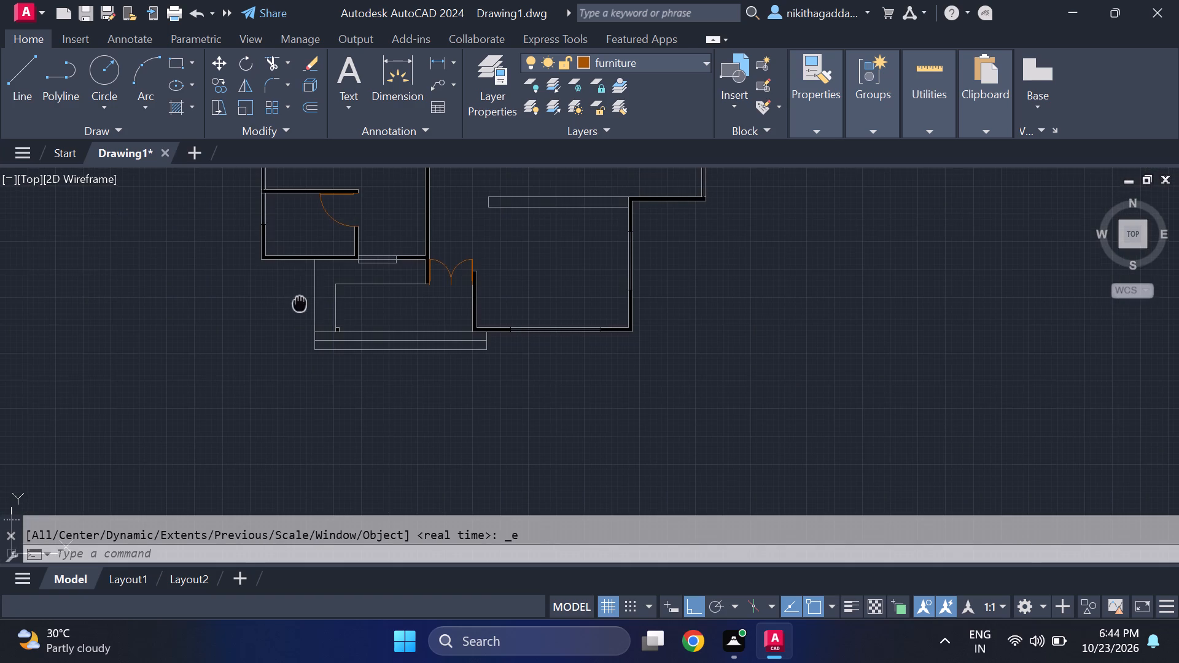
middle_drag(299, 306, 291, 340)
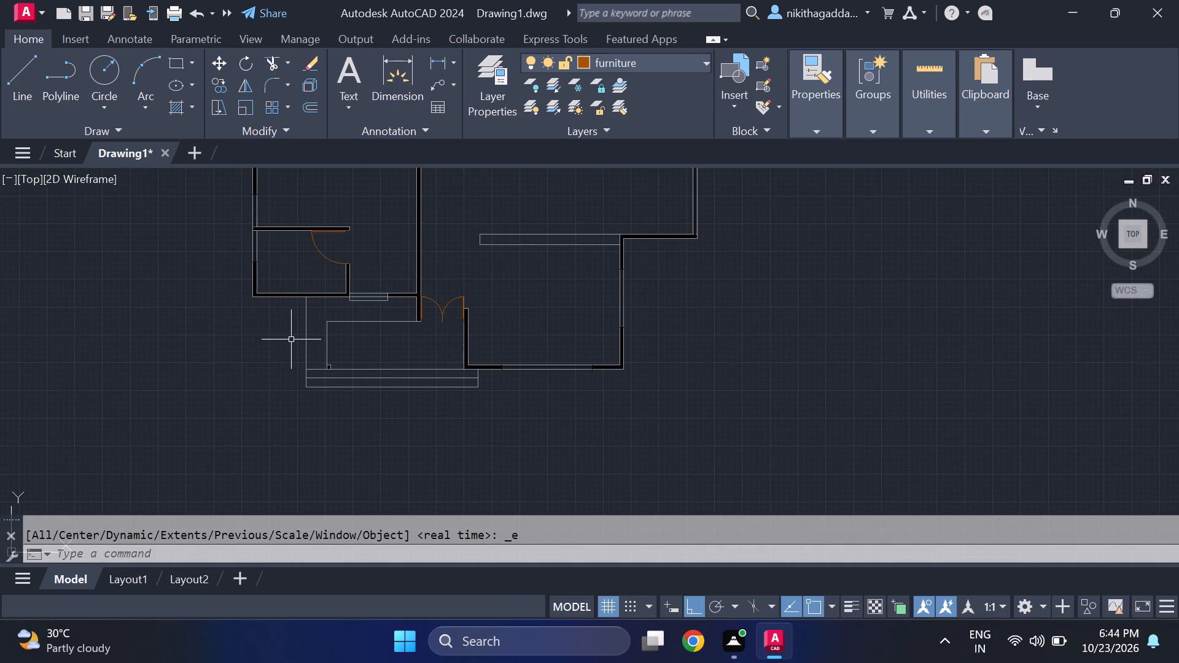
scroll(291, 339, up, 2)
middle_click(281, 368)
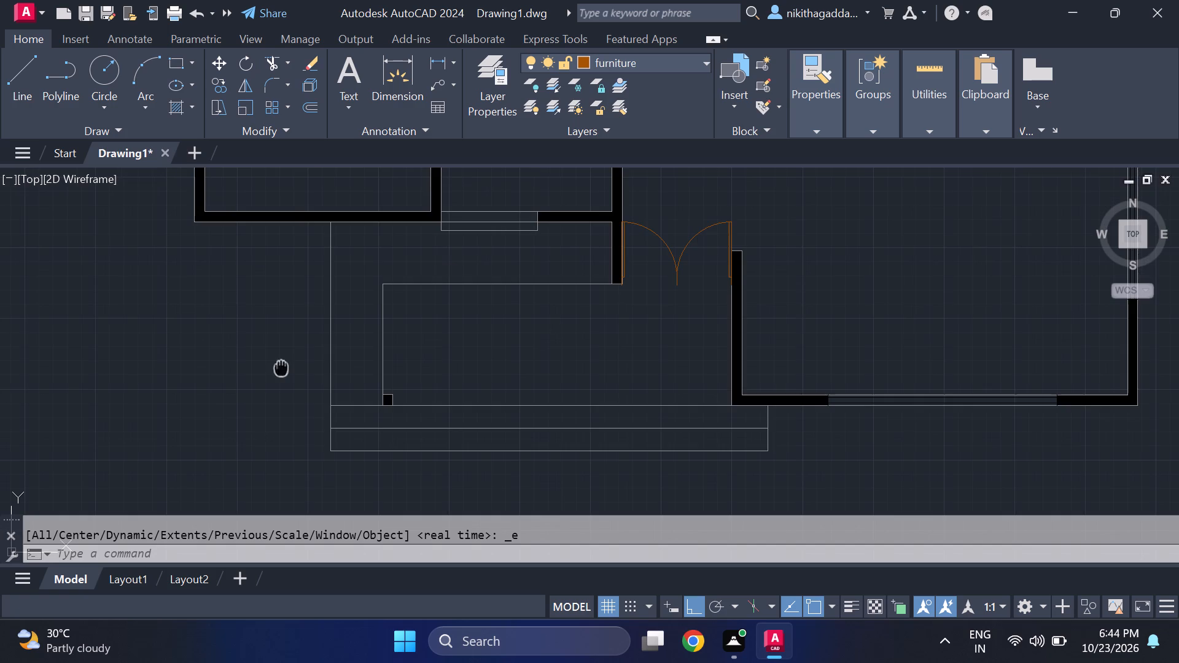
scroll(281, 368, down, 5)
scroll(257, 346, up, 4)
scroll(483, 231, down, 3)
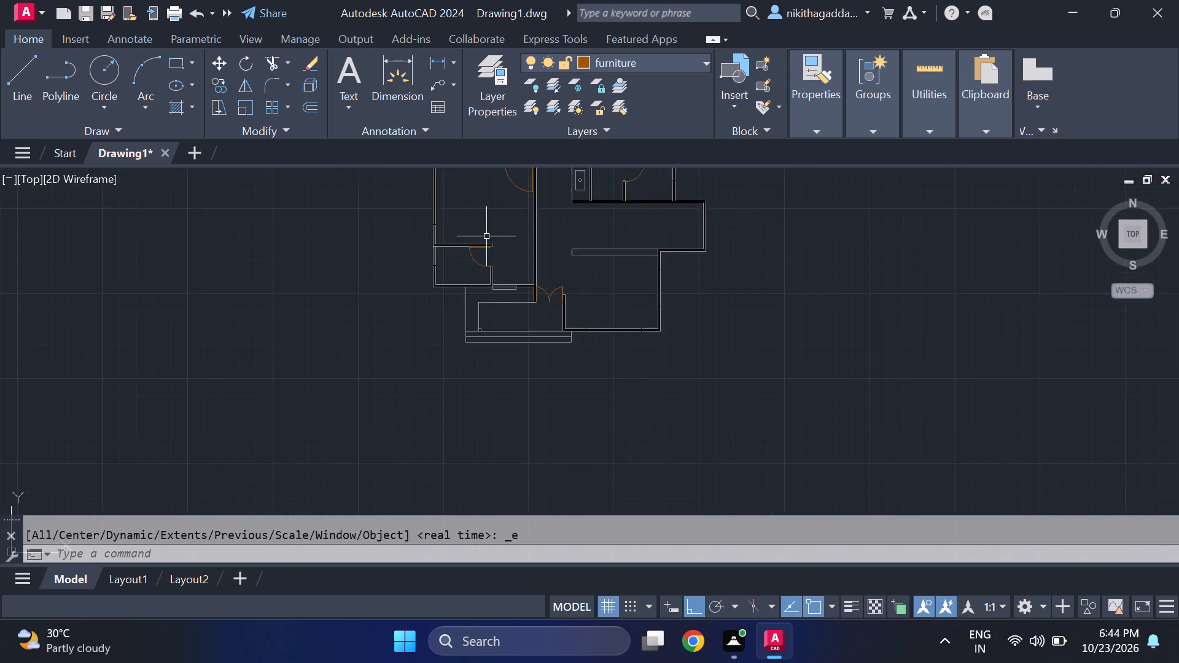
Review the whole floor plan, then the walls and openings around the entrance double door and southeastern room.
middle_drag(488, 237, 483, 250)
middle_drag(515, 198, 504, 273)
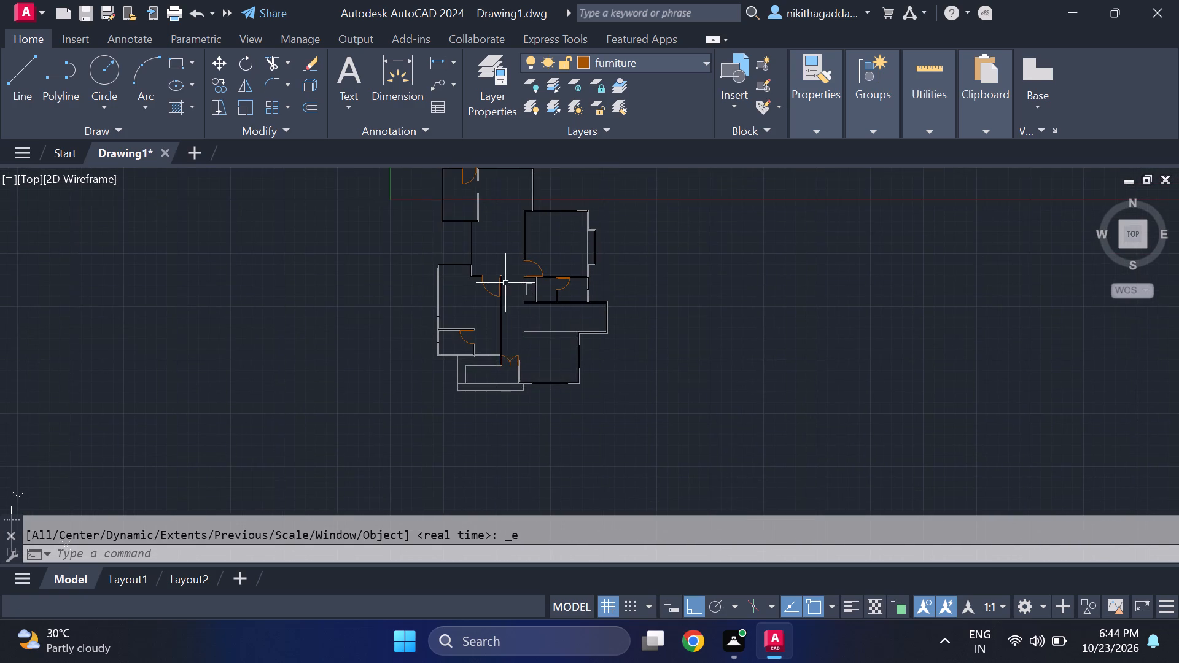
scroll(505, 283, up, 2)
scroll(476, 363, down, 3)
scroll(465, 392, up, 5)
scroll(465, 392, down, 4)
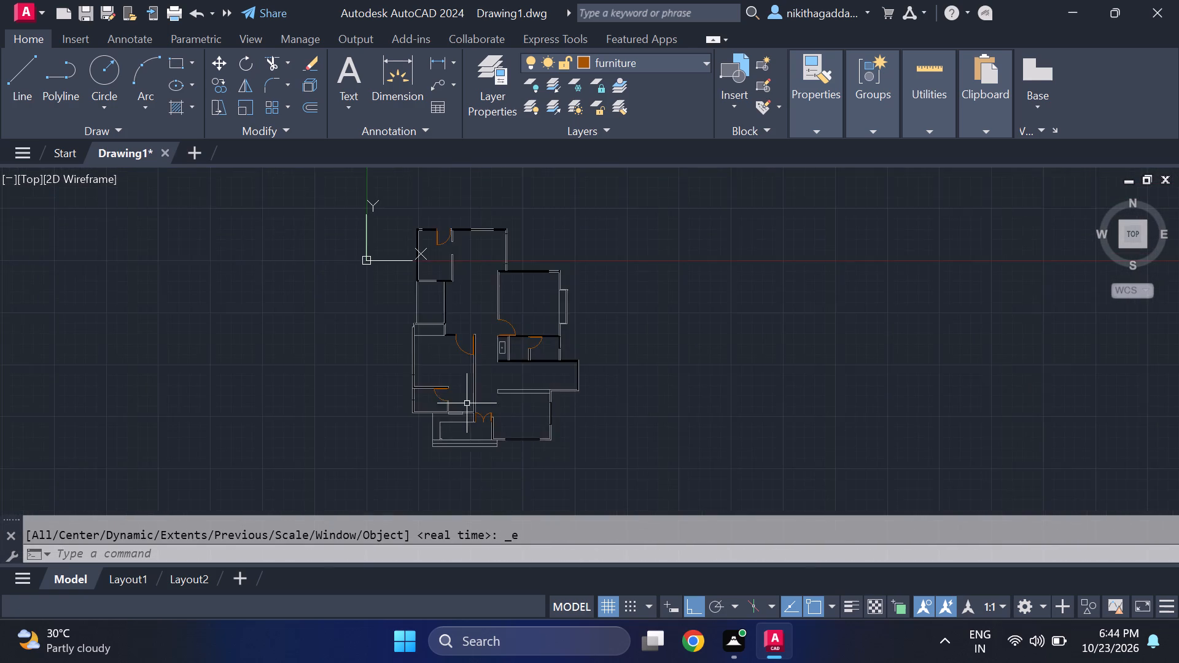
scroll(466, 426, up, 5)
middle_click(466, 426)
scroll(465, 424, down, 5)
scroll(465, 422, up, 4)
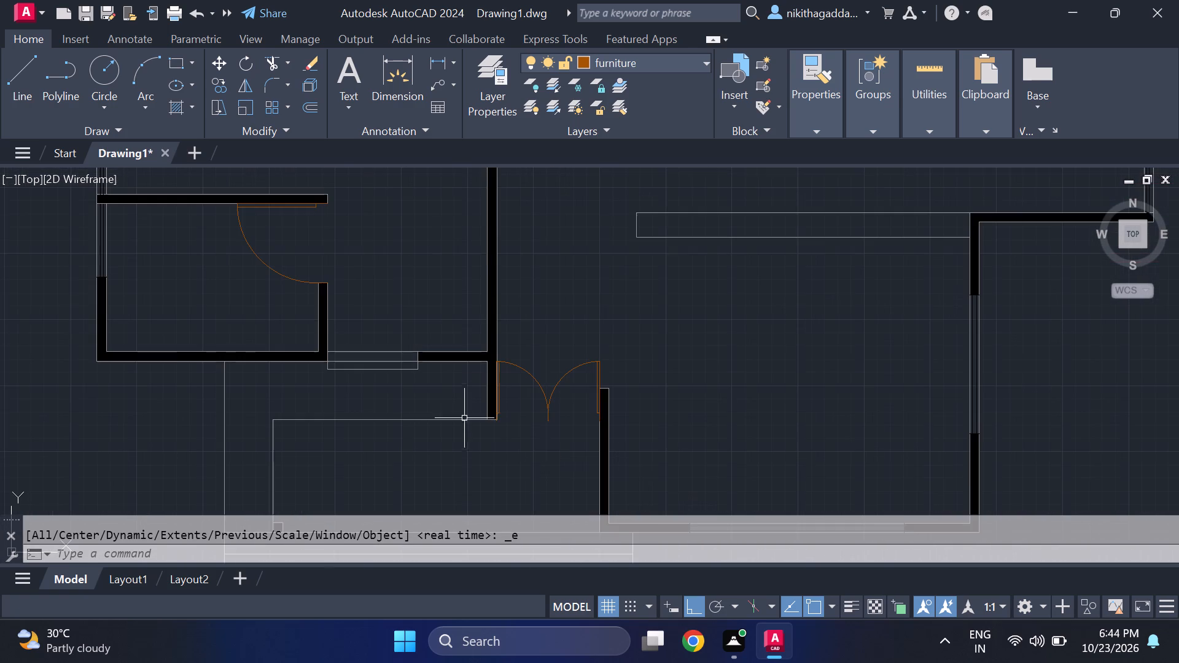
scroll(459, 407, down, 2)
scroll(448, 400, up, 4)
scroll(150, 306, down, 2)
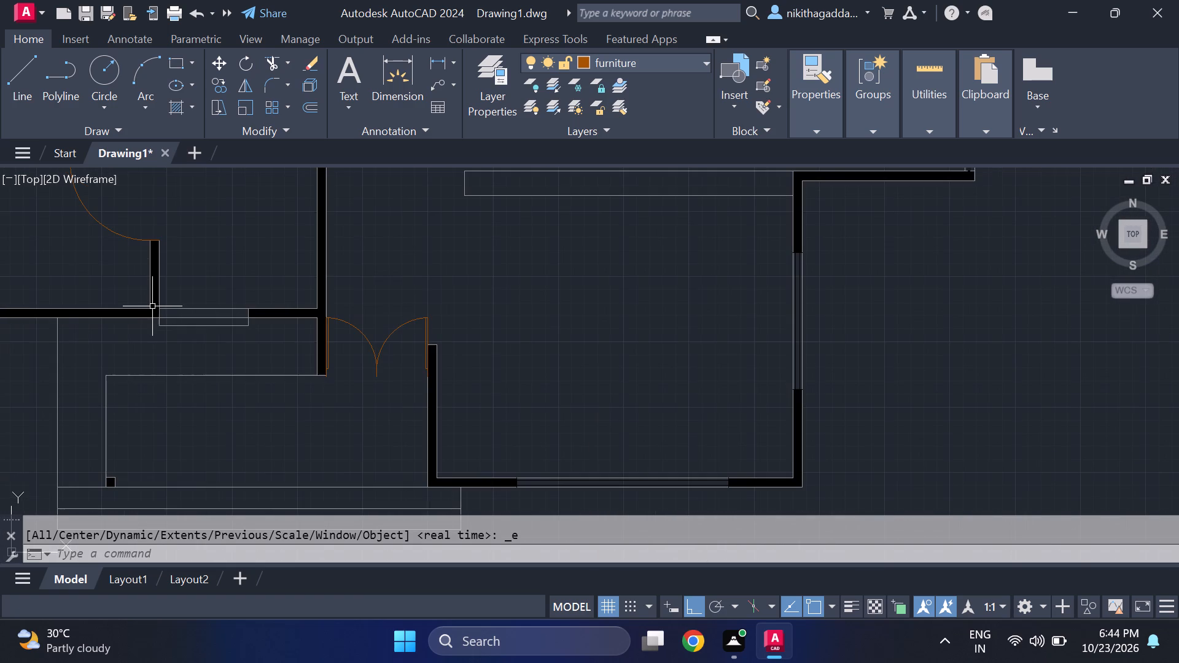
scroll(165, 320, down, 2)
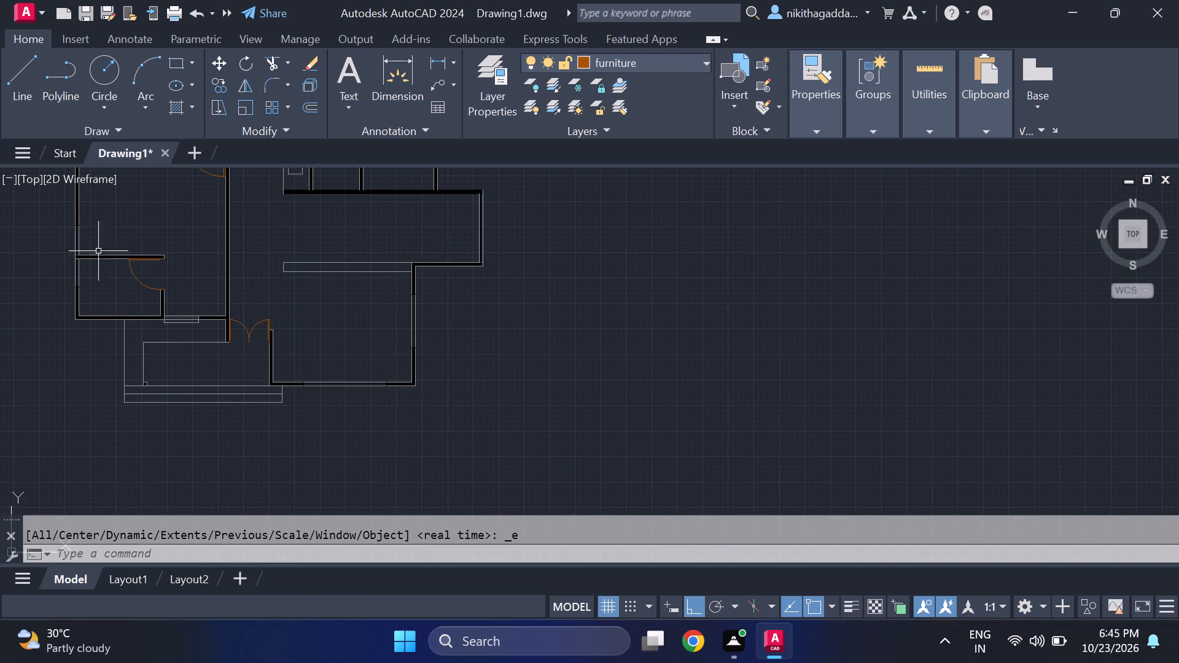
Examine the western rooms and the central hallway, including their walls, doors and window openings.
middle_drag(119, 258, 265, 352)
scroll(119, 258, up, 1)
middle_click(265, 352)
scroll(232, 325, up, 1)
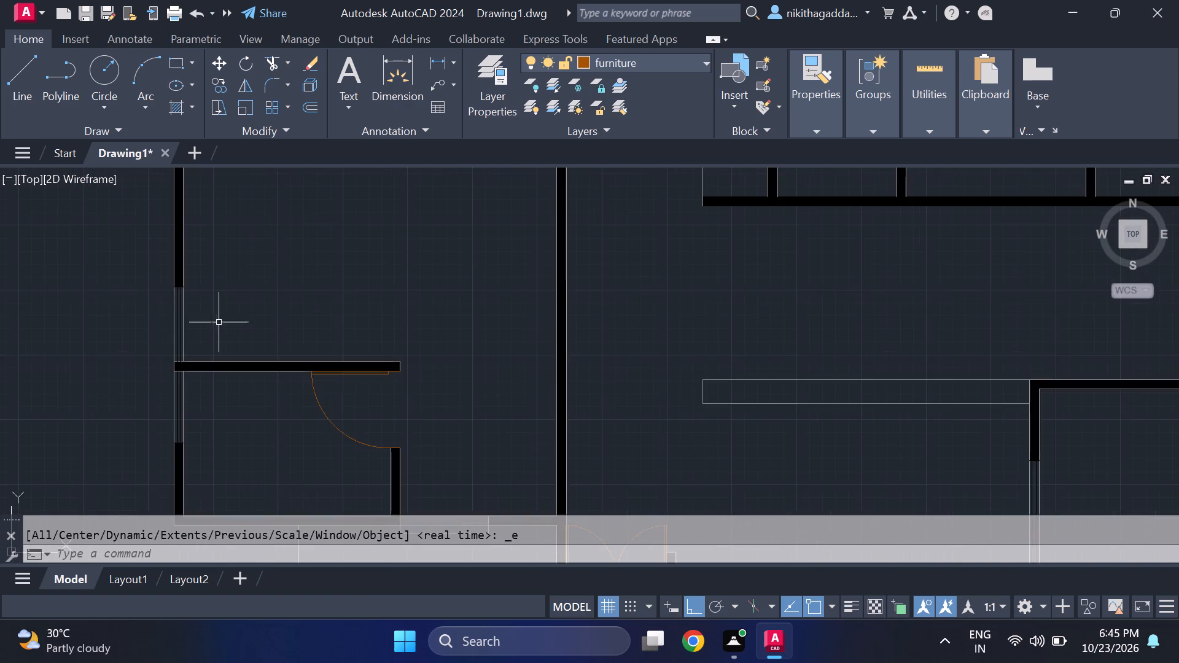
scroll(173, 306, up, 3)
scroll(173, 306, down, 4)
middle_drag(343, 306, 337, 325)
scroll(338, 325, down, 5)
scroll(349, 307, up, 4)
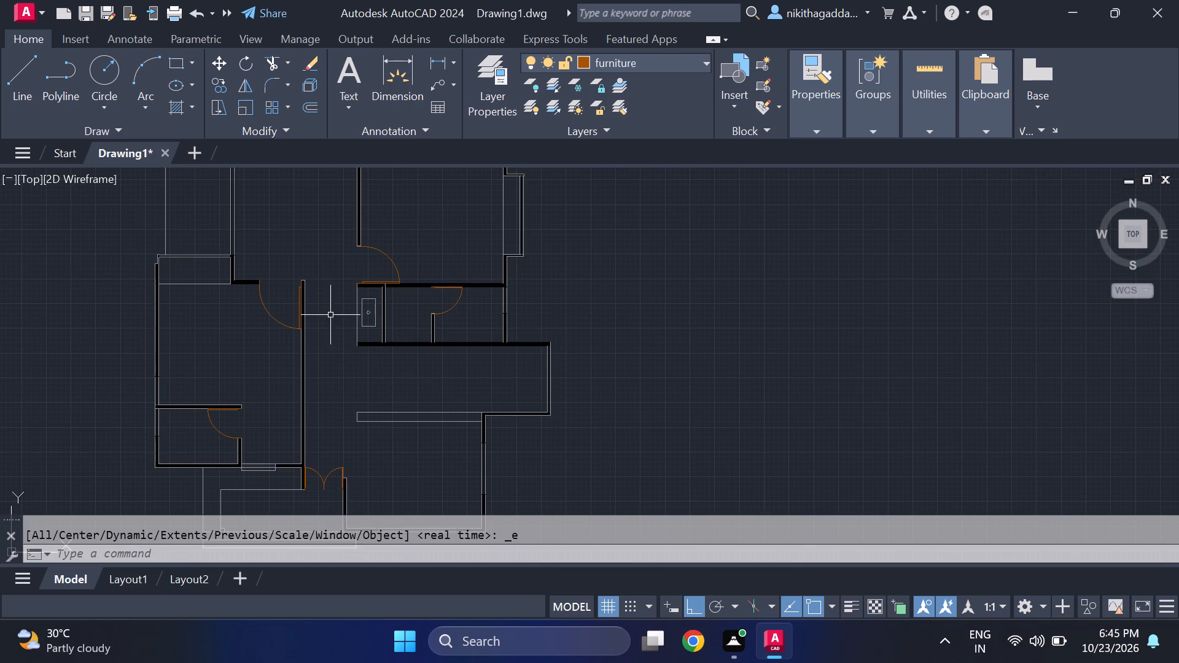
middle_drag(293, 293, 323, 352)
middle_drag(311, 346, 322, 395)
scroll(322, 394, up, 1)
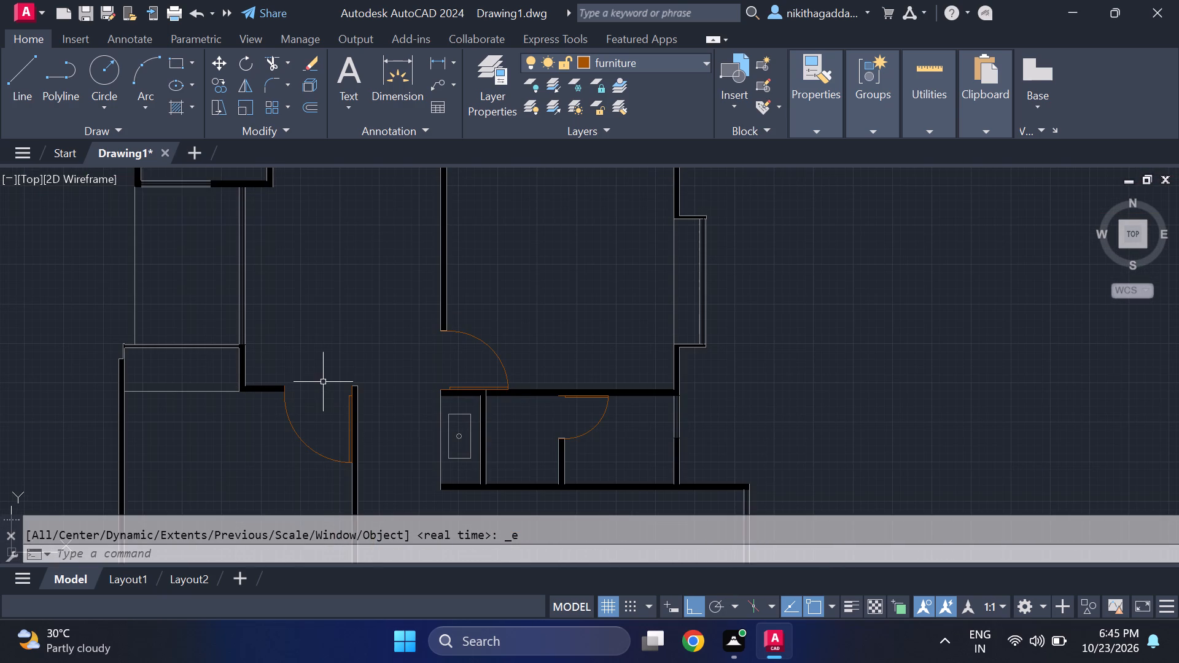
middle_drag(324, 371, 325, 376)
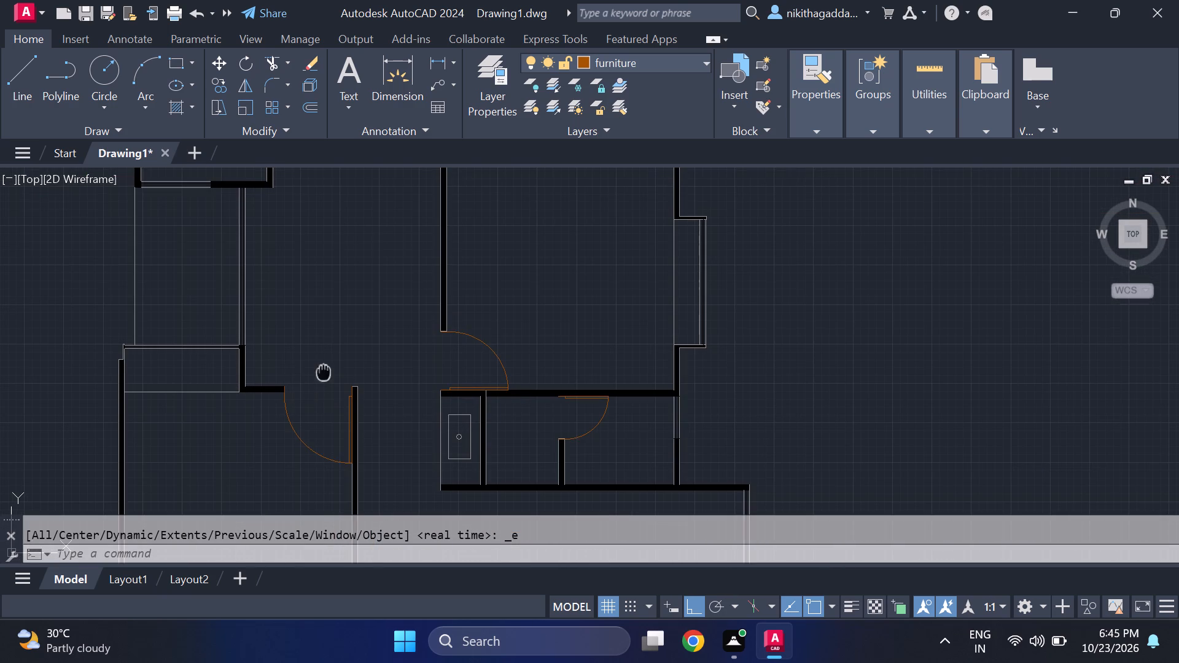
middle_drag(325, 376, 325, 414)
scroll(326, 401, down, 1)
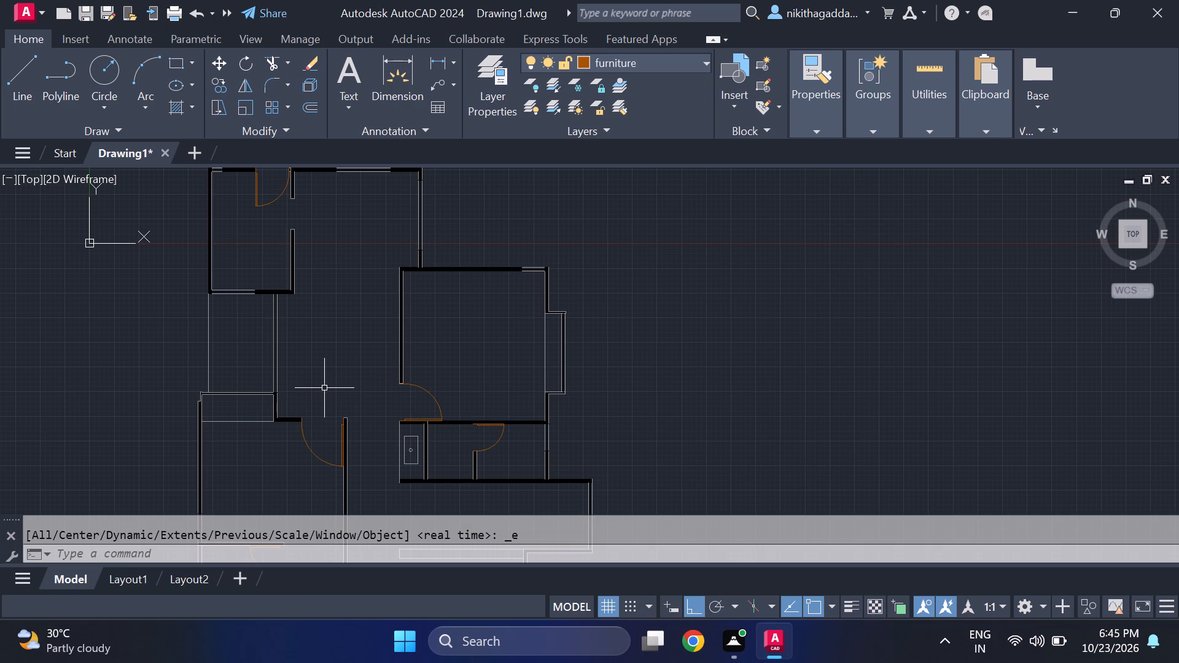
middle_drag(324, 388, 330, 407)
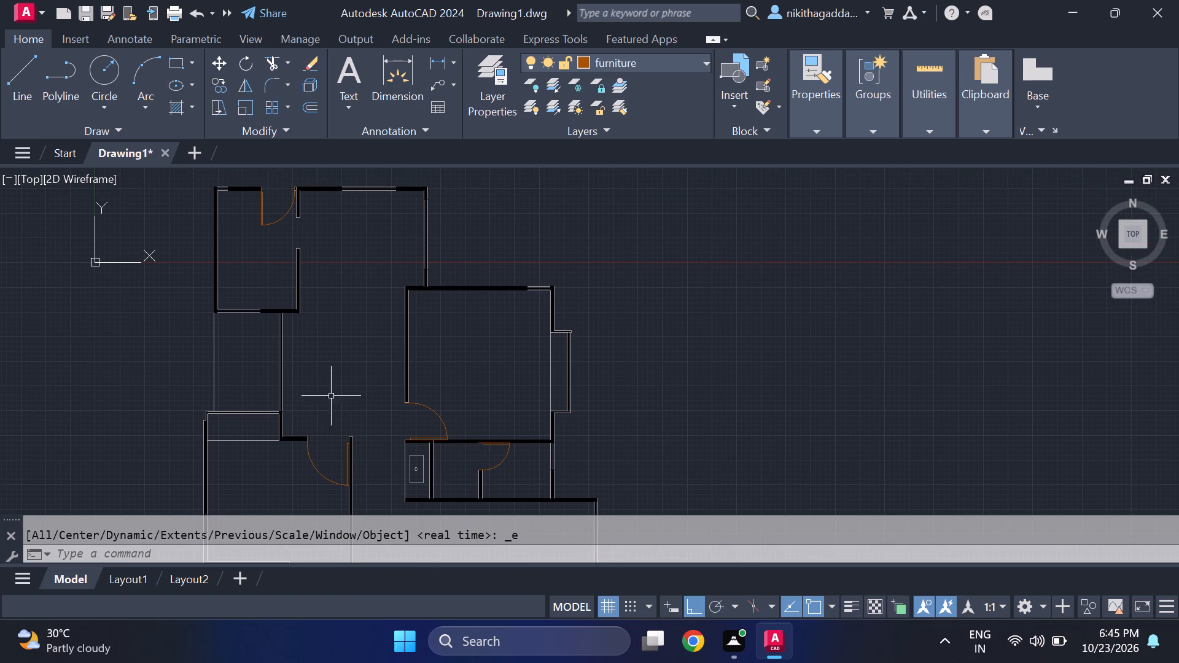
Inspect the northern rooms and the eastern bedroom for unfilled outlines.
scroll(578, 281, up, 4)
scroll(570, 290, down, 3)
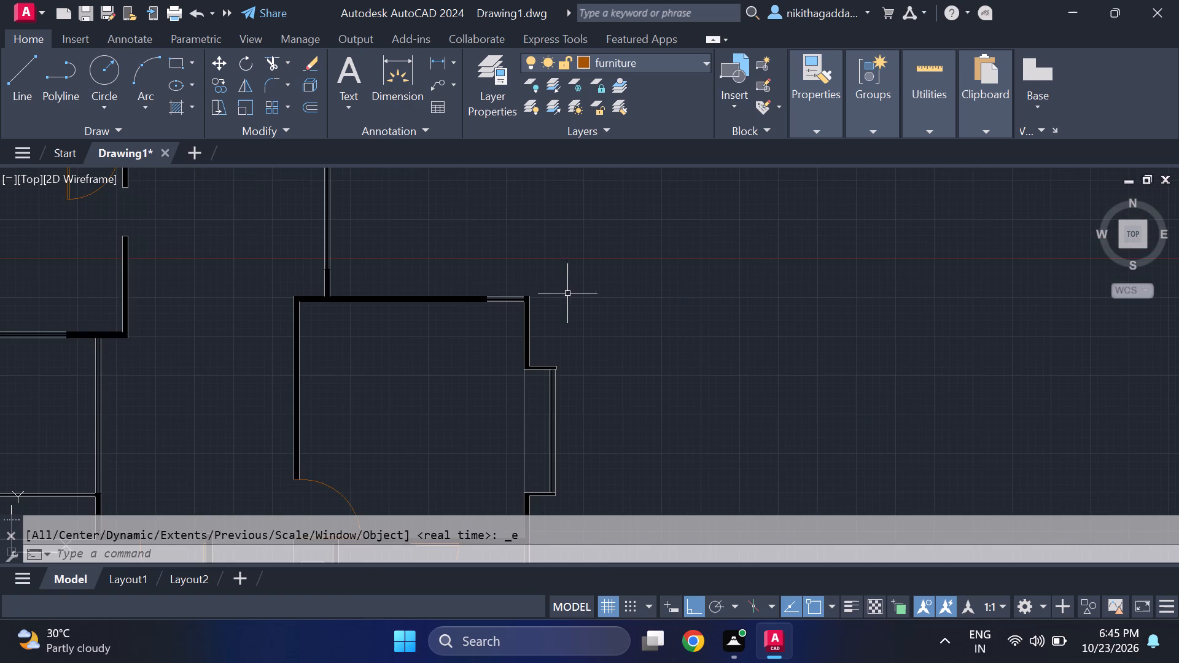
middle_drag(294, 328, 434, 435)
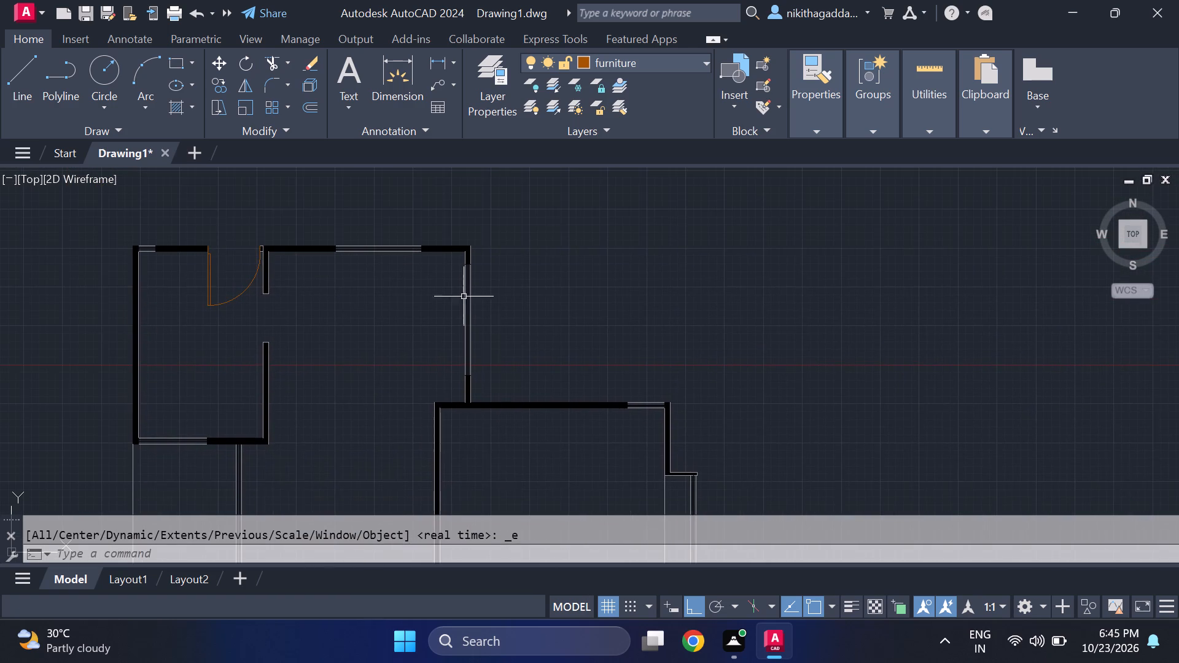
scroll(443, 273, up, 3)
scroll(439, 284, down, 3)
middle_drag(405, 376, 388, 239)
middle_drag(249, 514, 325, 394)
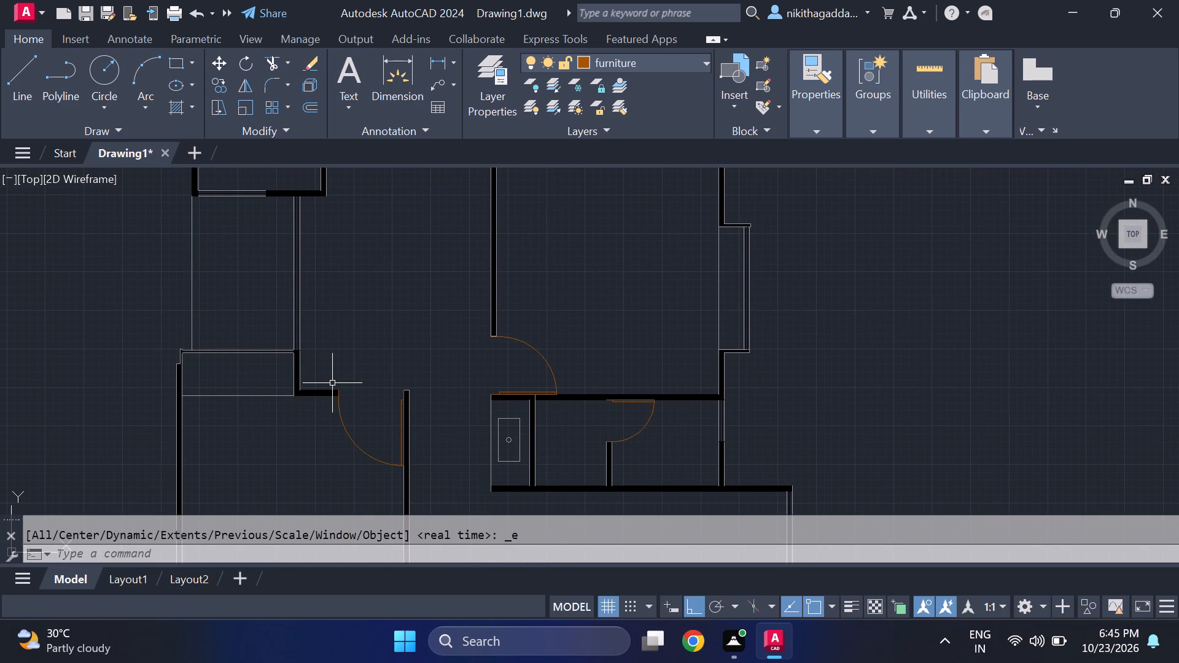
Inspect the hallway, the western bedroom doorway and the washbasin area for unfilled outlines.
scroll(341, 385, up, 1)
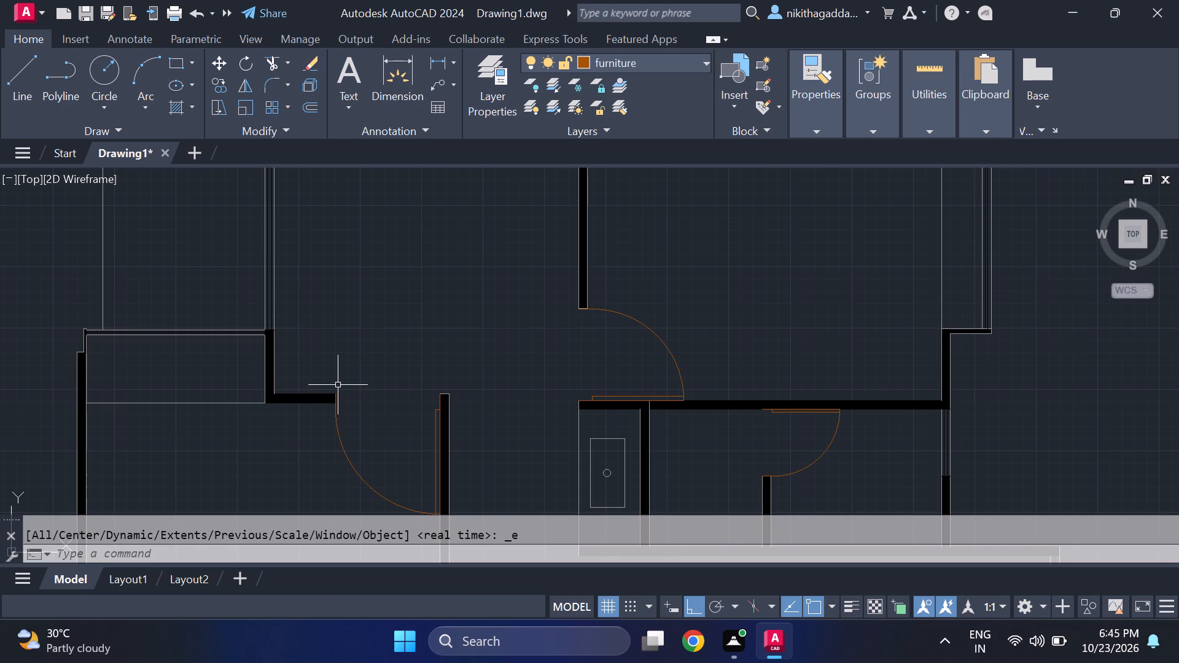
scroll(333, 335, down, 2)
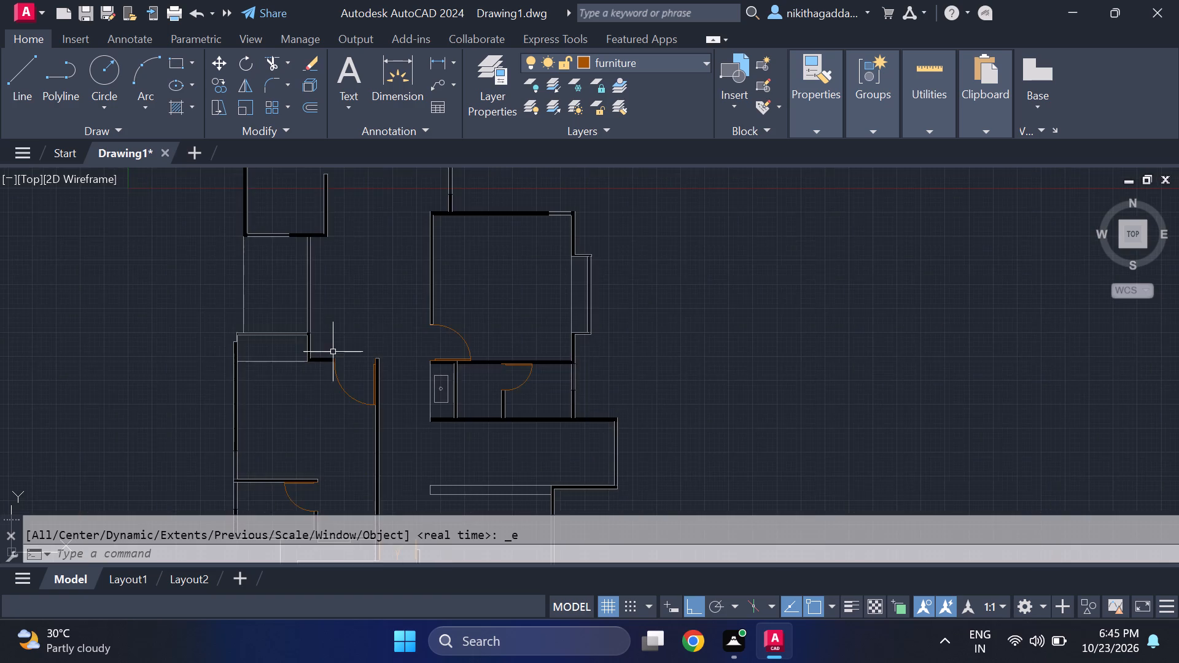
scroll(333, 355, up, 3)
scroll(333, 355, down, 4)
scroll(326, 387, up, 2)
middle_drag(328, 387, 324, 311)
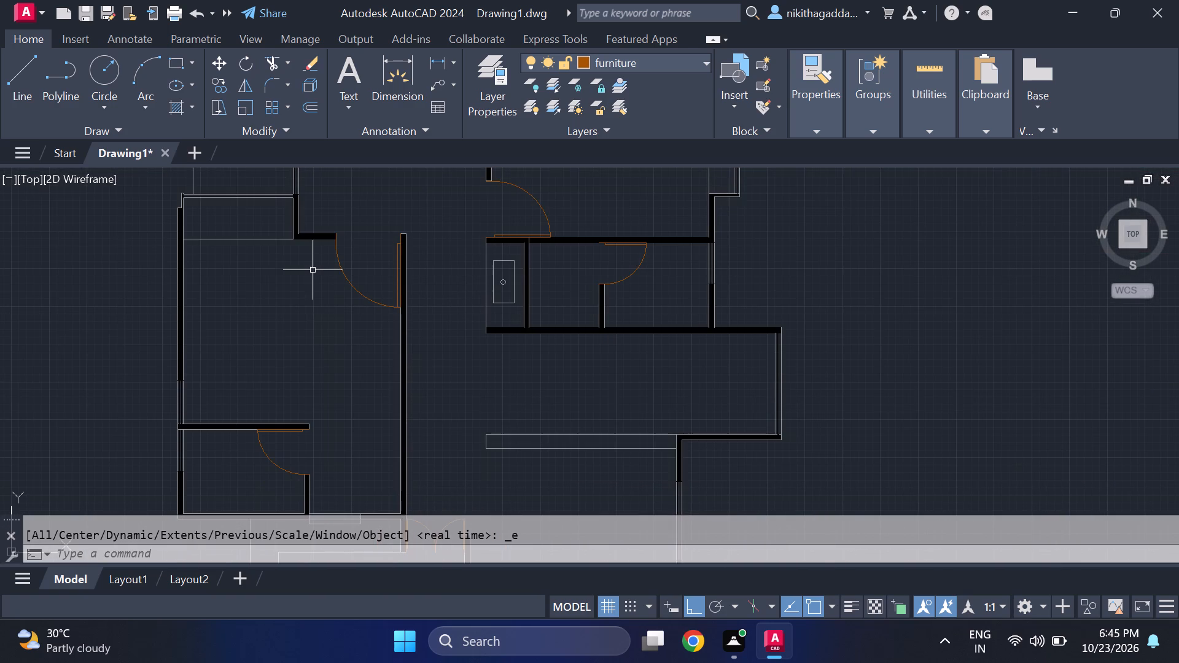
scroll(311, 277, down, 2)
scroll(317, 308, up, 3)
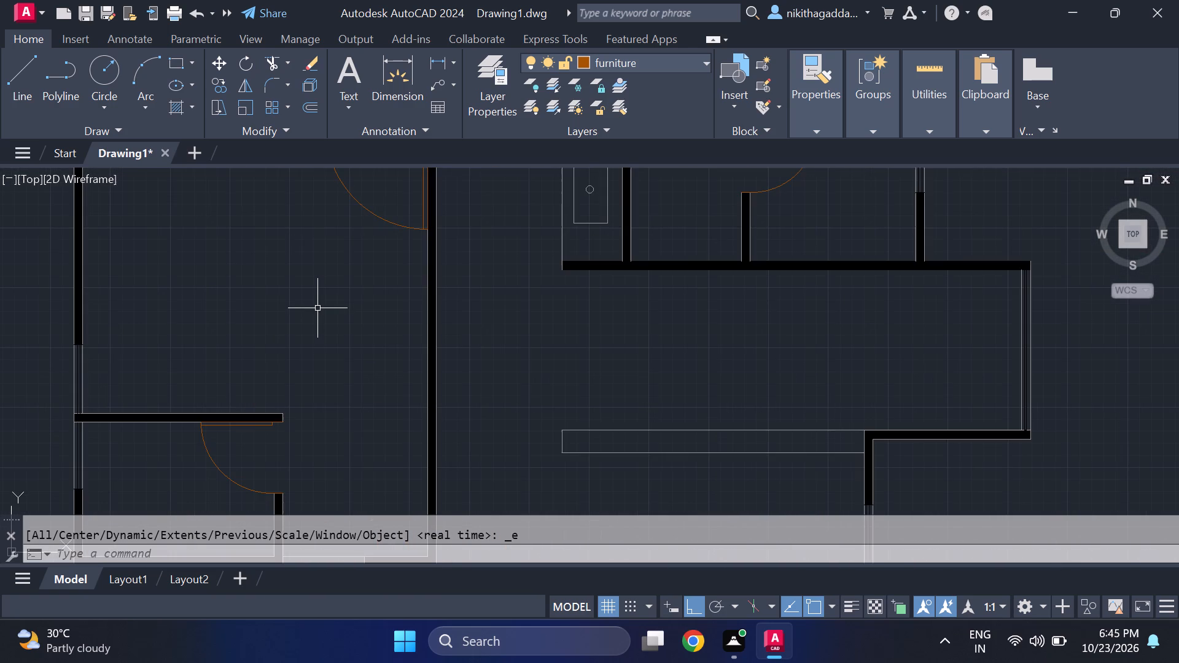
scroll(414, 327, down, 2)
Examine the porch, the entrance double door and the southeastern room with its narrow rectangular strip.
middle_drag(529, 383, 427, 341)
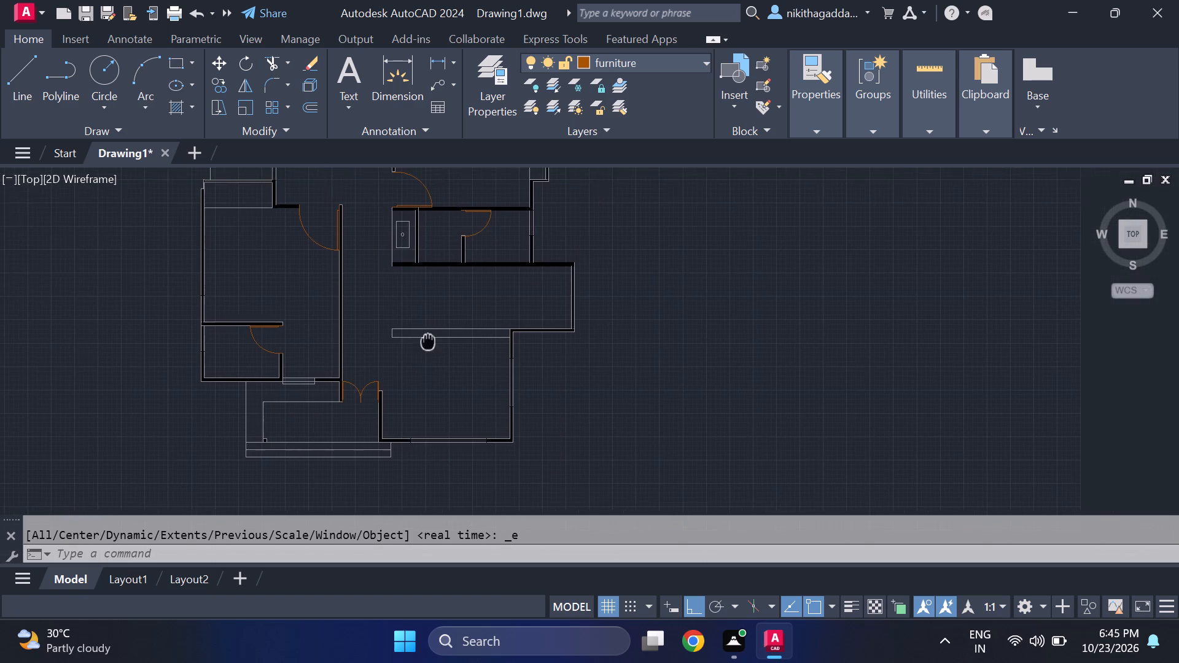
middle_drag(427, 341, 422, 336)
scroll(401, 401, up, 3)
scroll(402, 401, down, 3)
scroll(346, 463, up, 2)
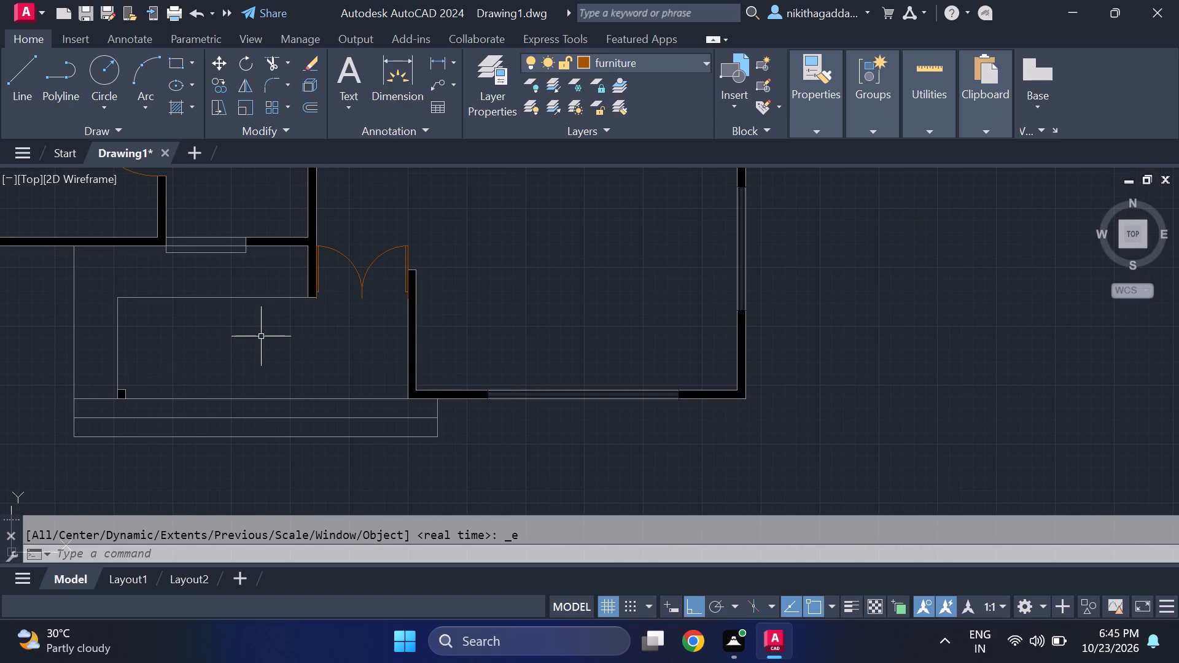
middle_drag(256, 341, 106, 352)
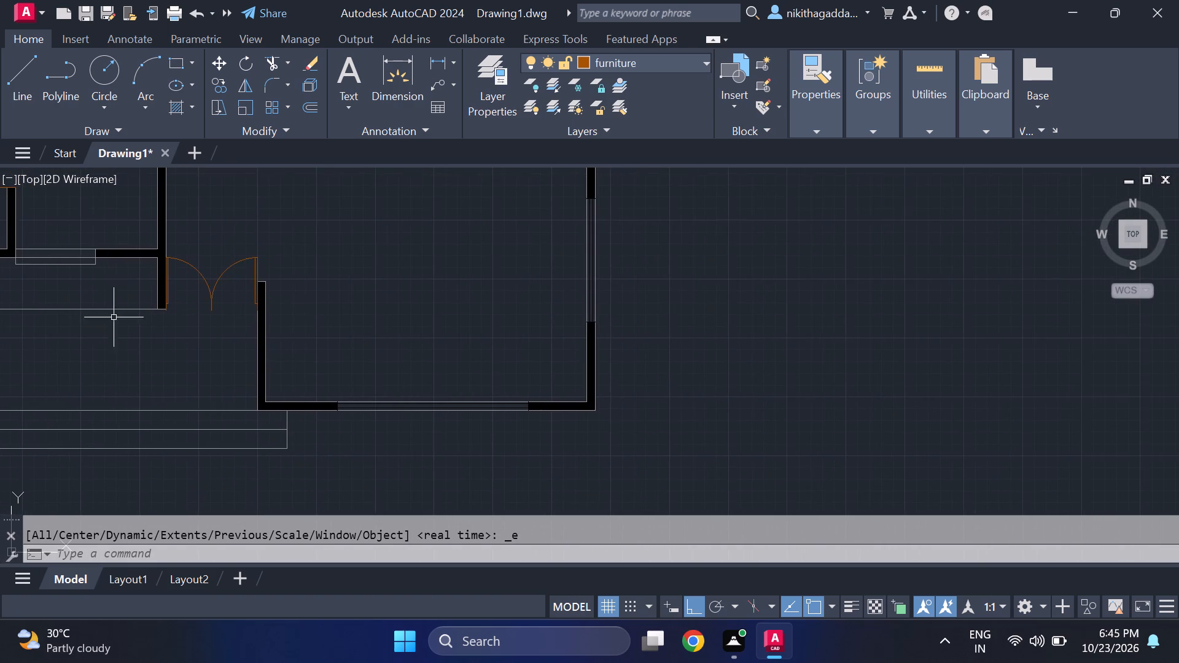
scroll(255, 283, down, 1)
middle_drag(322, 277, 281, 356)
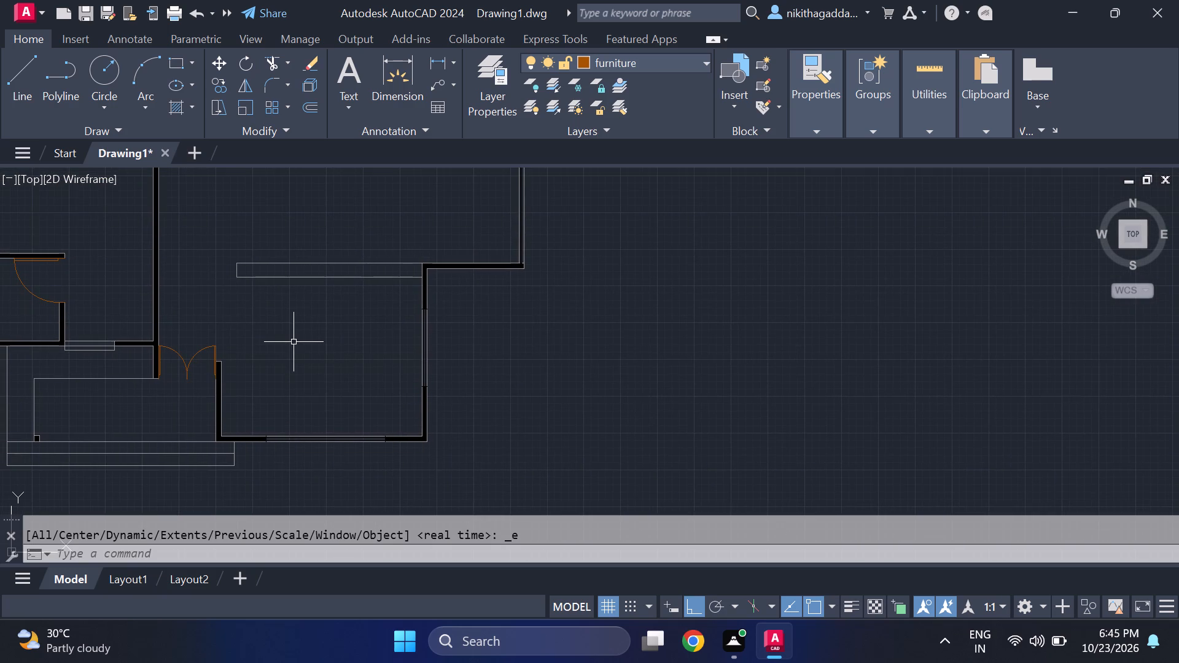
scroll(294, 342, down, 2)
scroll(229, 368, up, 2)
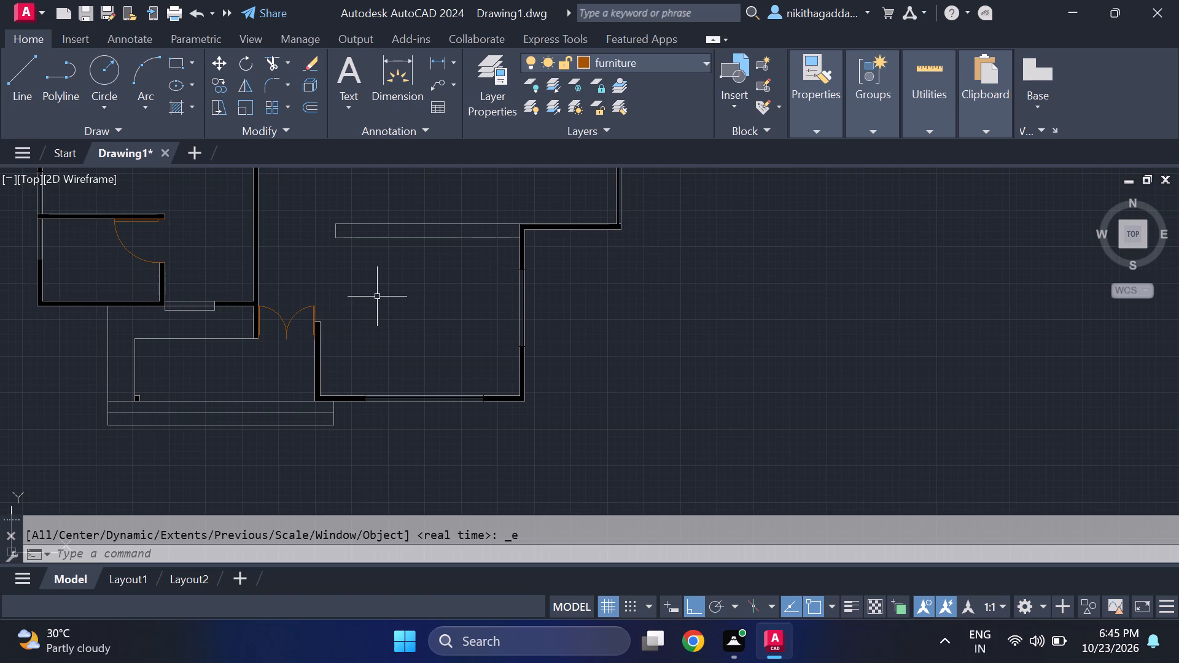
middle_click(370, 346)
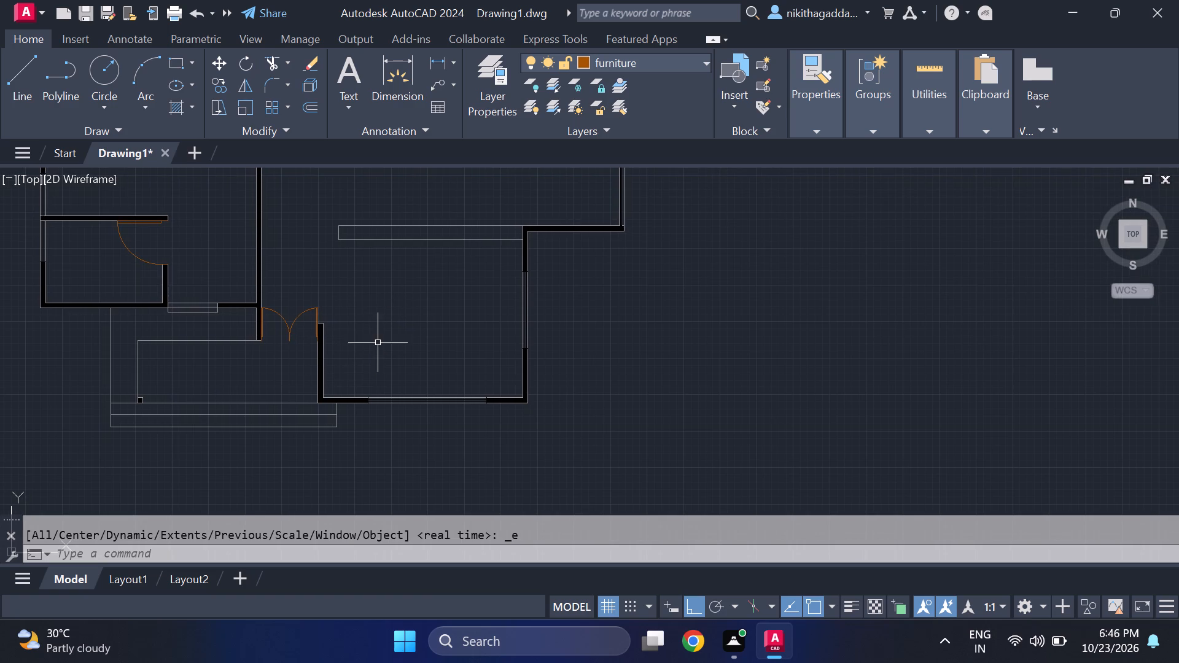
Hatch the narrow rectangular strip at the southeastern room's north side with a Solid pattern in ByLayer colour.
scroll(378, 343, down, 2)
scroll(387, 271, up, 3)
scroll(382, 274, down, 3)
scroll(375, 316, up, 4)
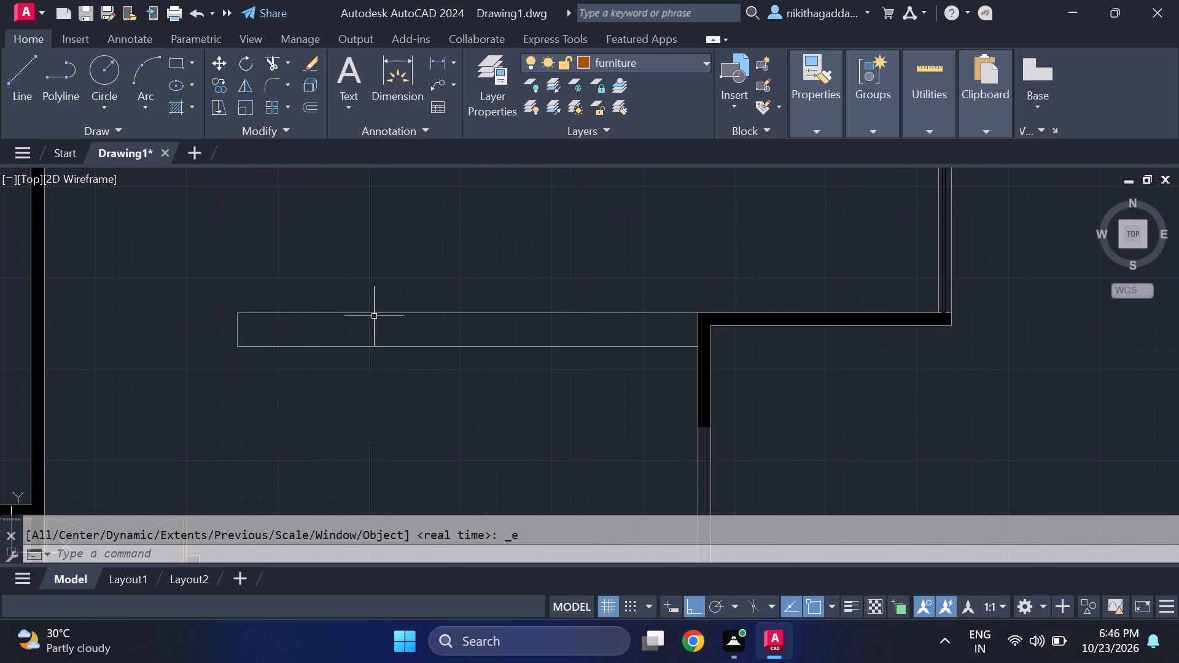
text(hatch)
key(Return)
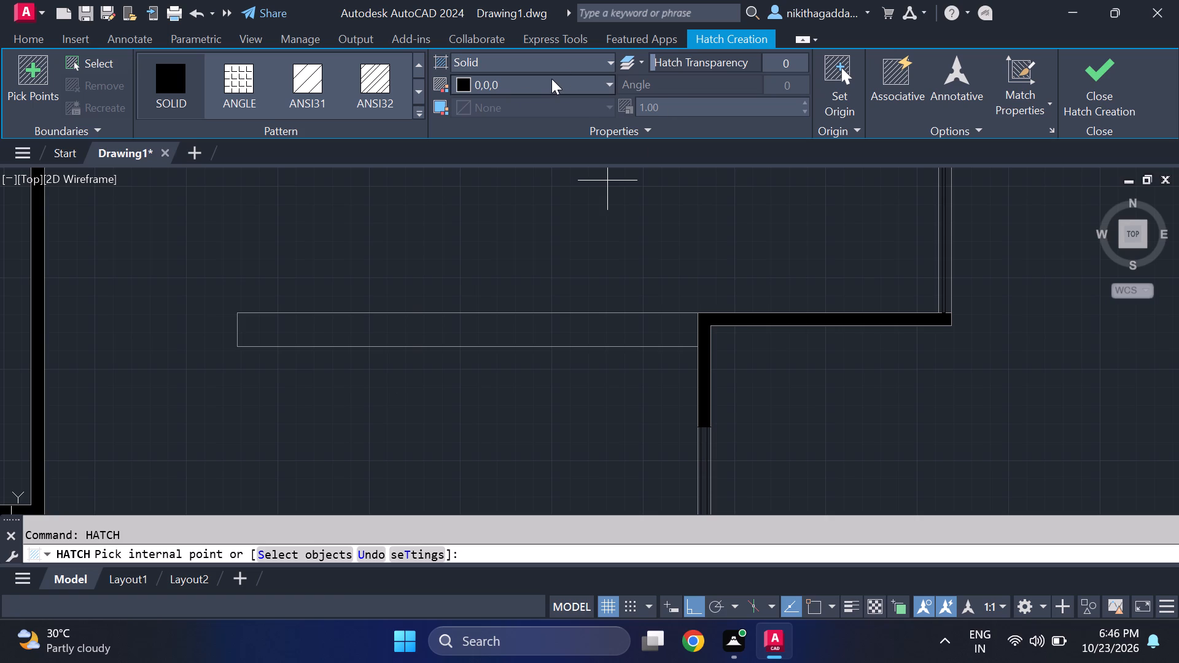
click(551, 79)
click(485, 103)
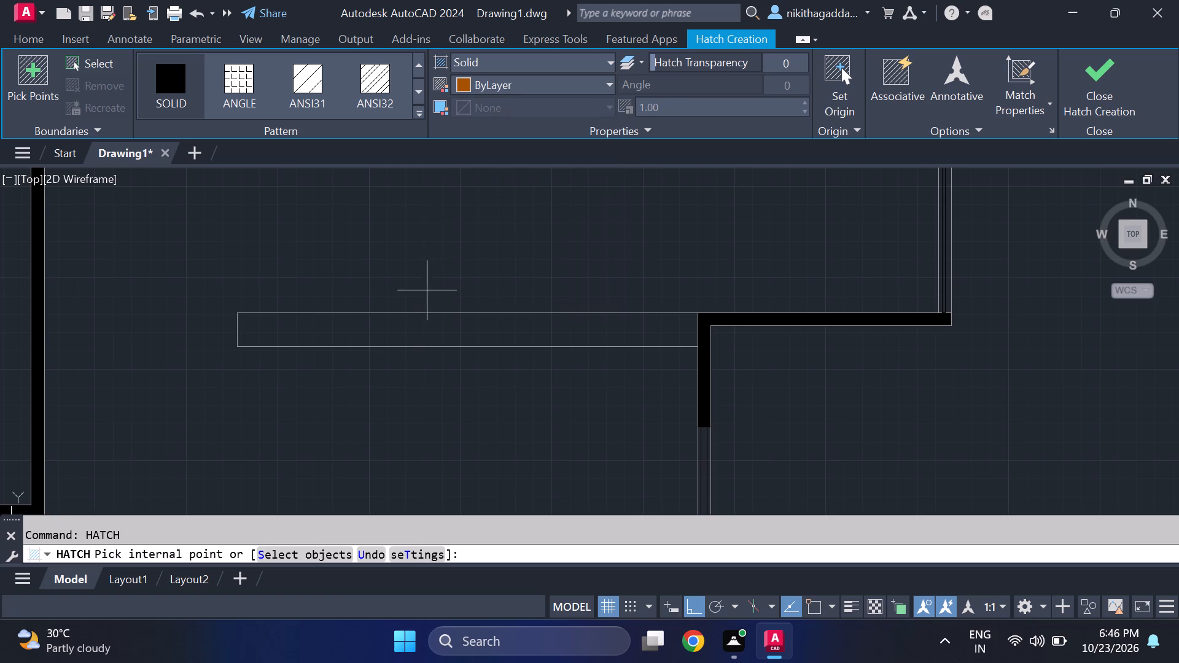
click(410, 336)
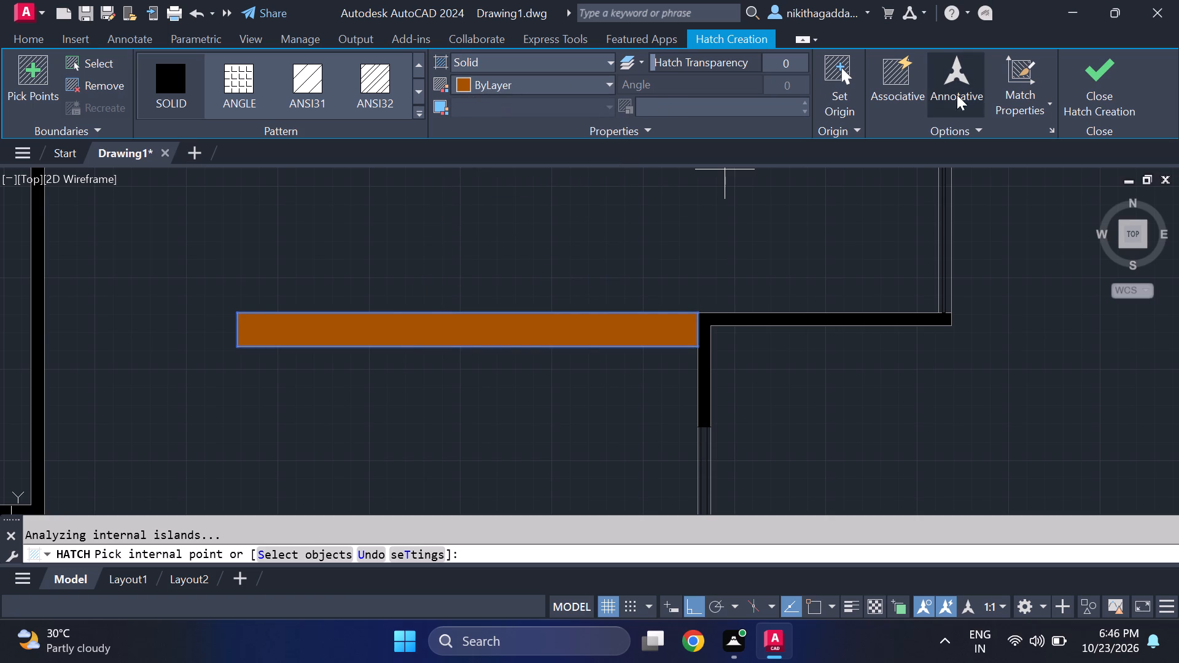
click(1097, 82)
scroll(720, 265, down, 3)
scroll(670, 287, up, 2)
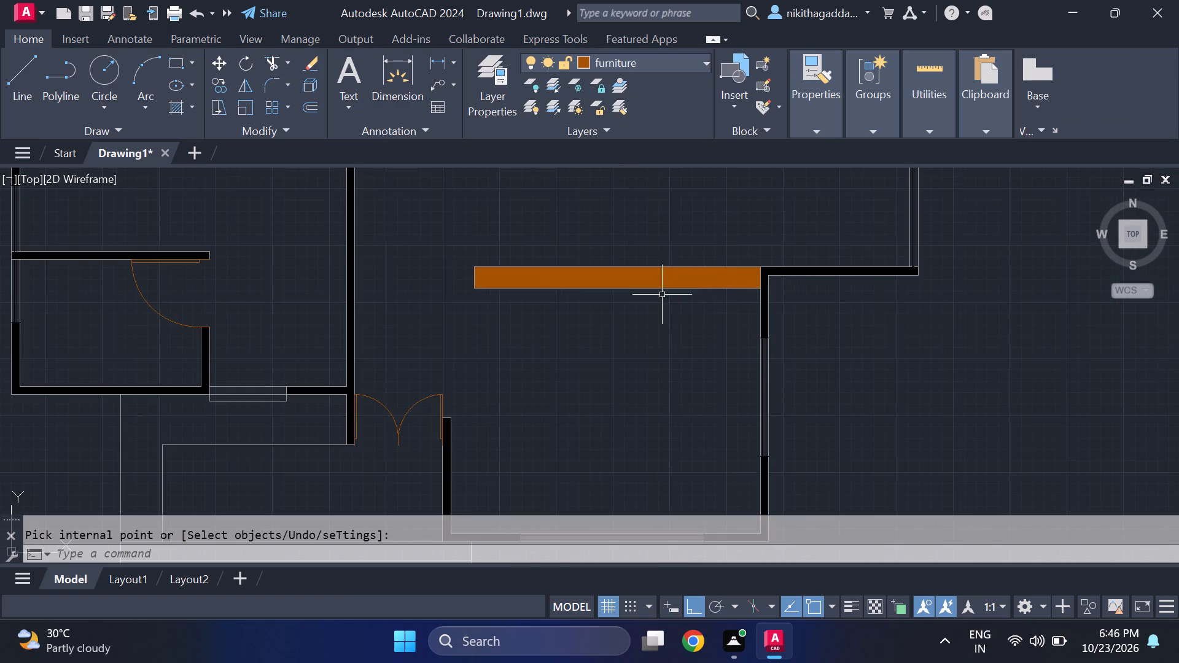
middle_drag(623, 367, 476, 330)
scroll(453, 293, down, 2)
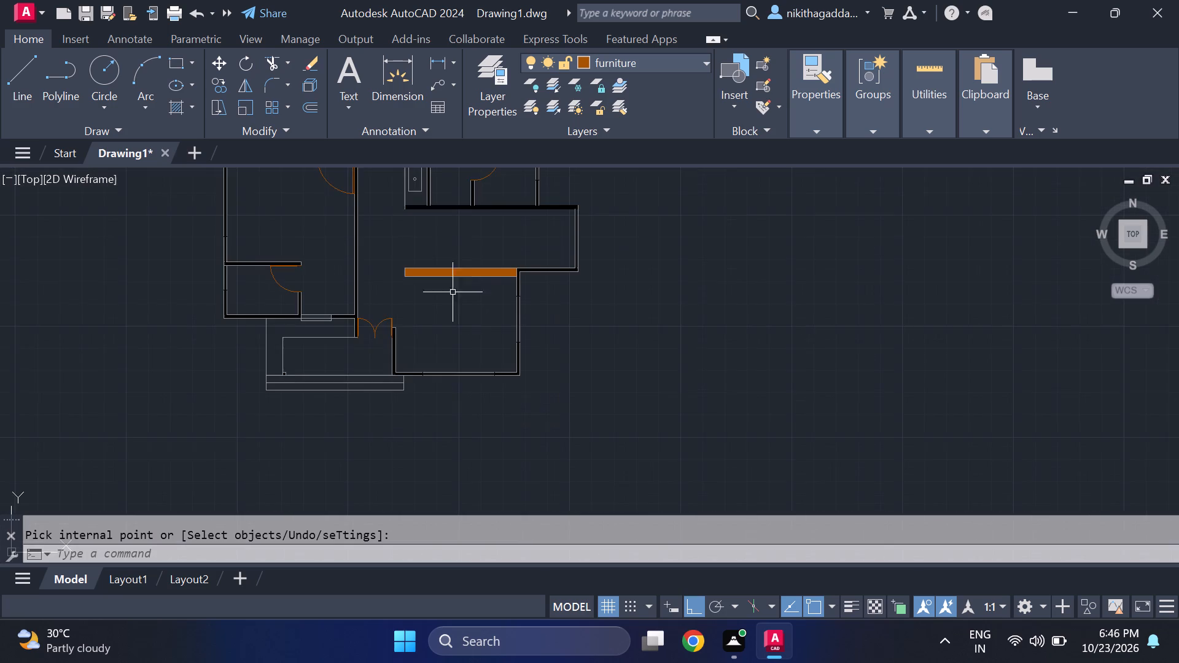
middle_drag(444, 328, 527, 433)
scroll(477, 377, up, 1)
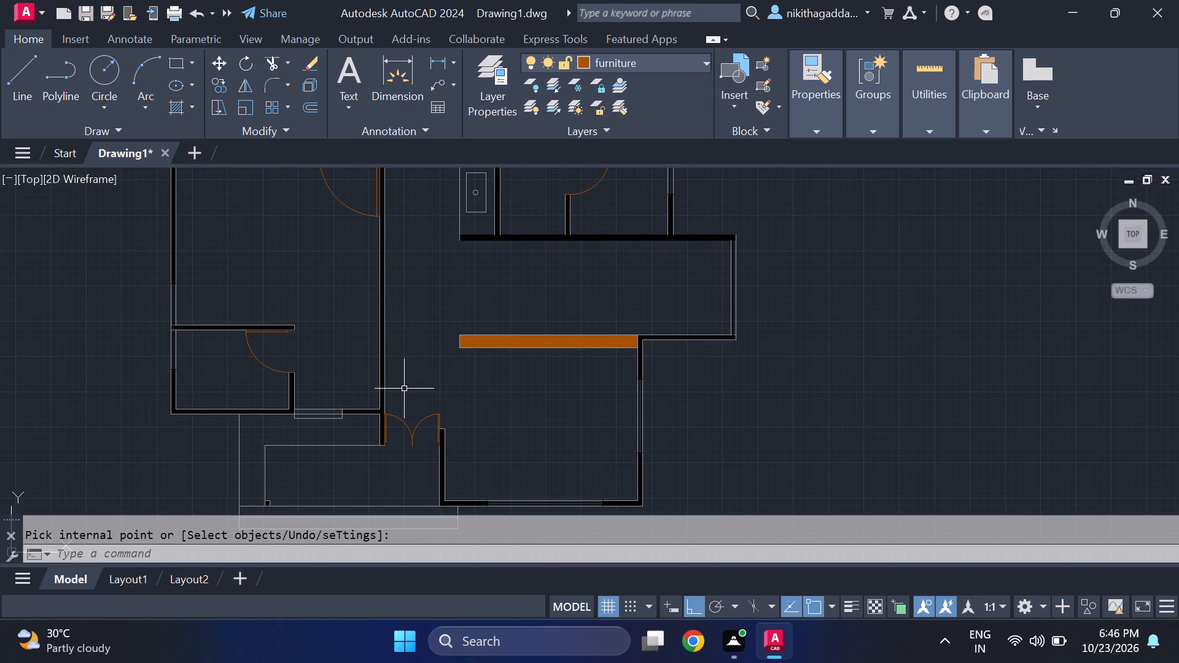
Examine the entrance double door and the open space between the hallway wall and the filled furniture strip.
scroll(404, 389, up, 1)
middle_drag(404, 389, 417, 424)
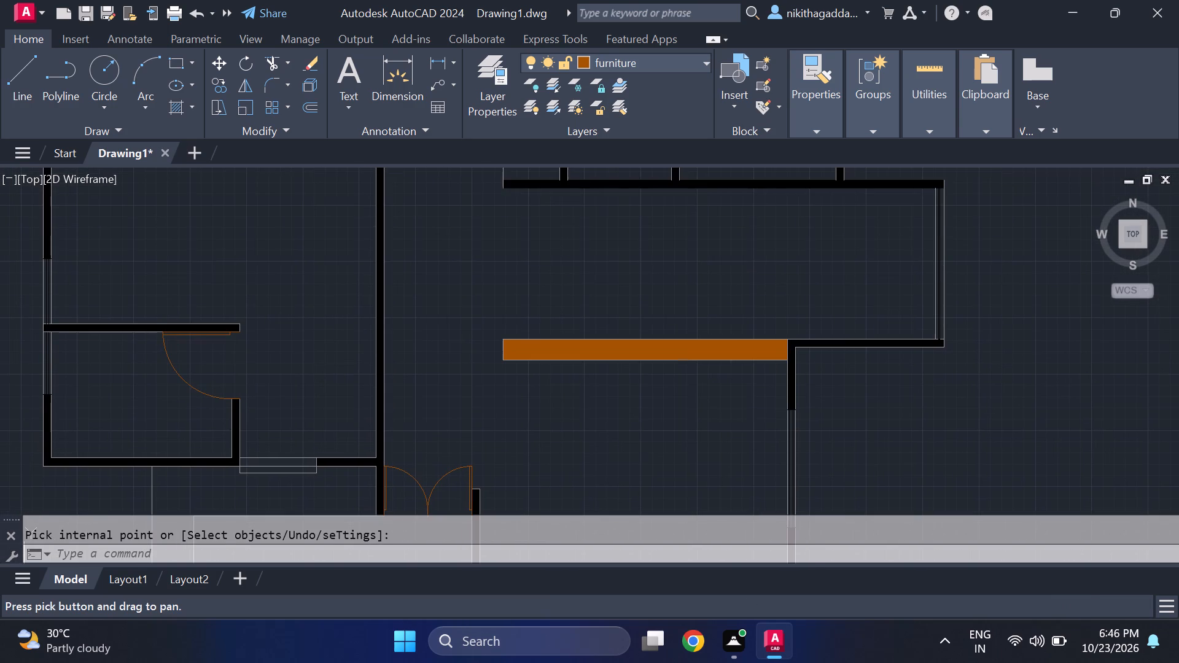
scroll(410, 417, up, 1)
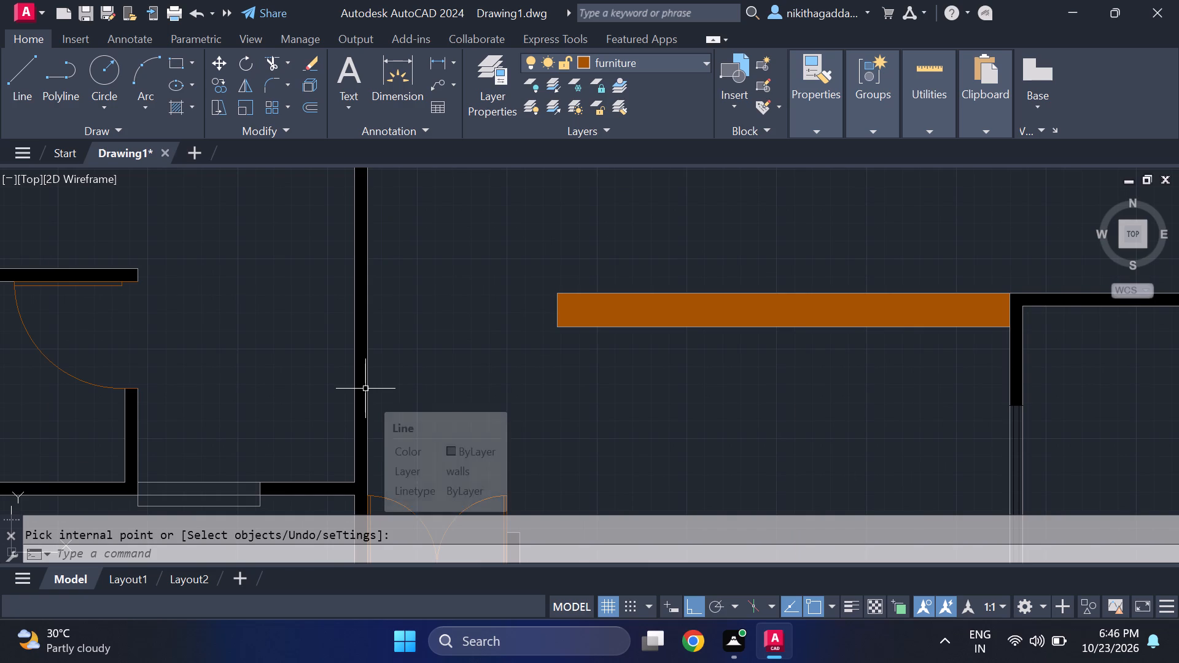
scroll(382, 408, down, 2)
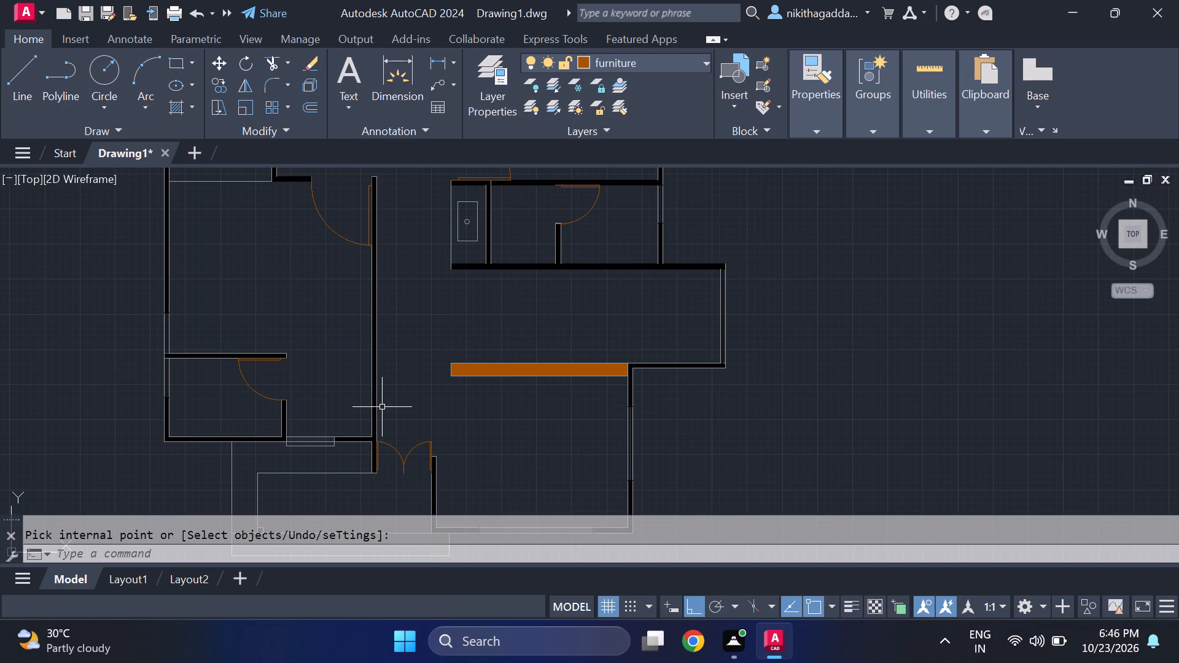
scroll(421, 465, up, 2)
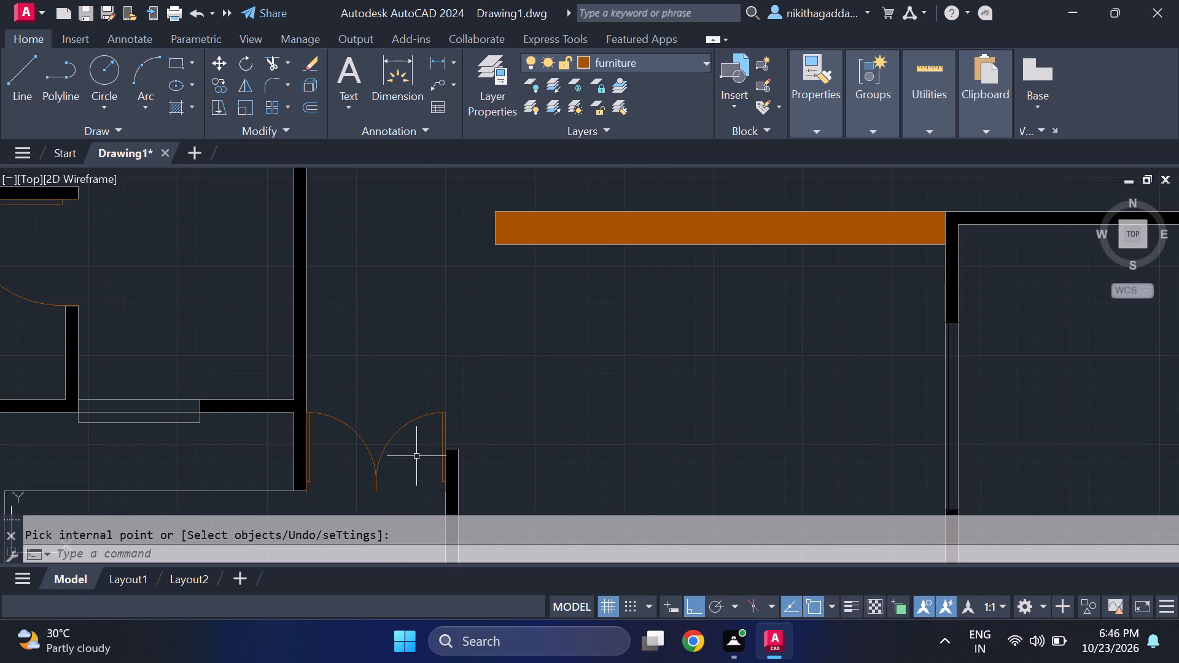
scroll(416, 456, up, 3)
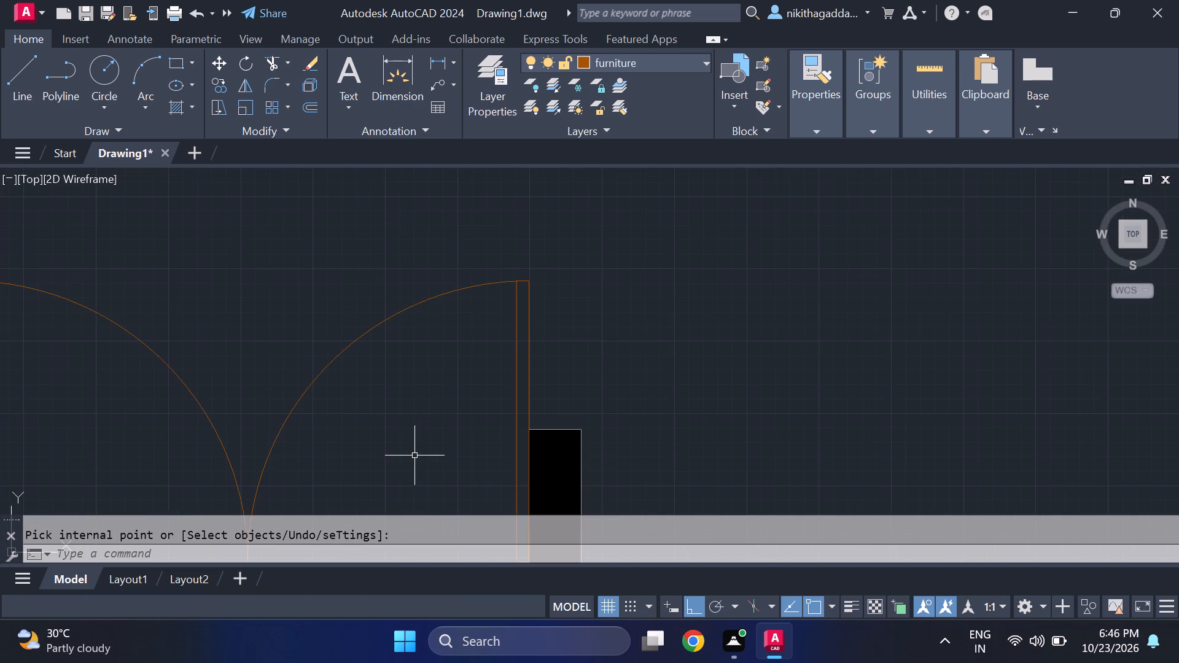
scroll(406, 464, down, 3)
scroll(406, 464, up, 1)
middle_drag(407, 462, 507, 389)
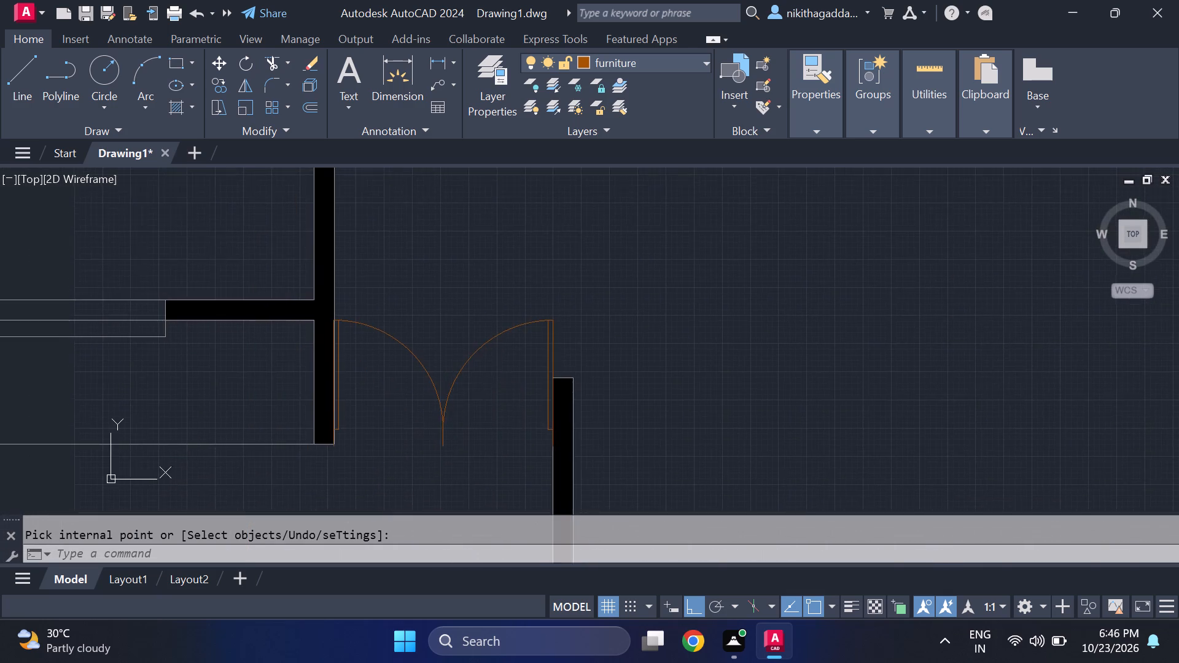
scroll(500, 387, down, 2)
middle_drag(446, 324, 463, 374)
scroll(452, 327, up, 1)
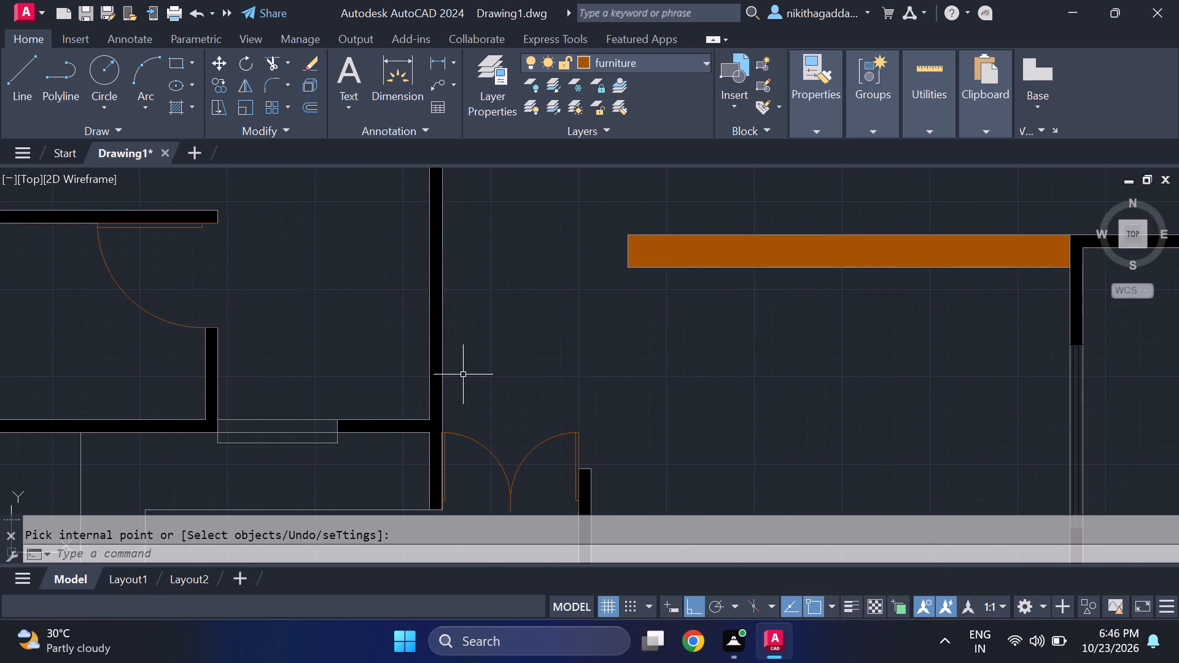
Draw a horizontal line about 11'-6" long eastward from the hallway wall, just north of the entrance double door.
key(l)
key(Return)
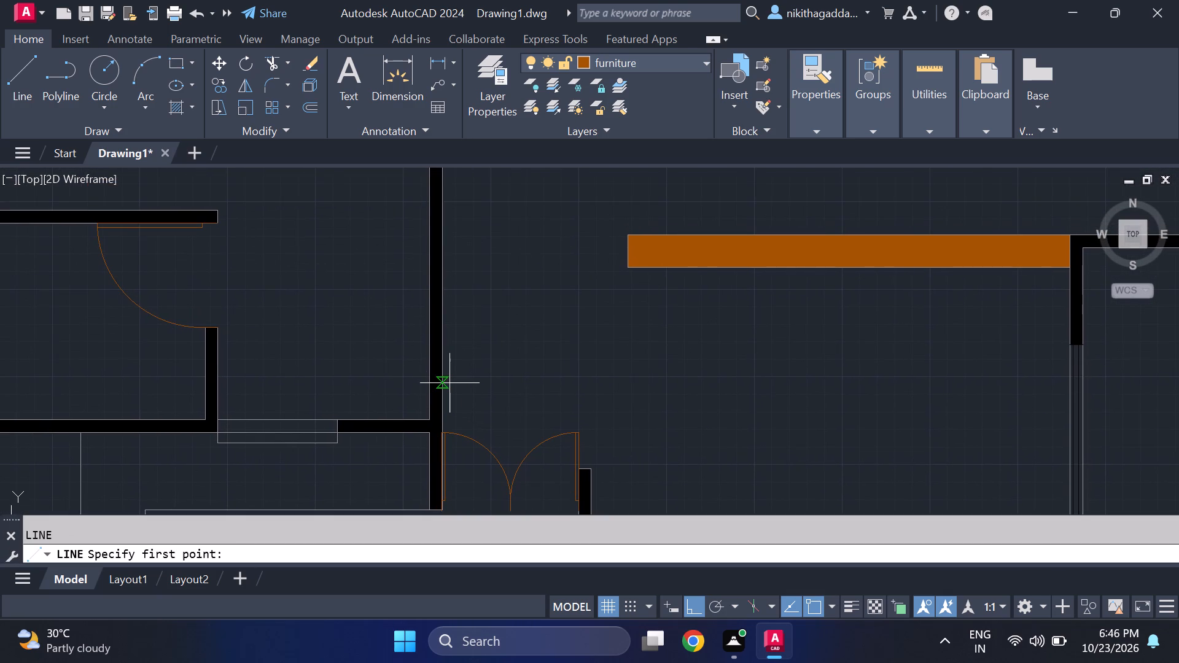
scroll(445, 379, up, 1)
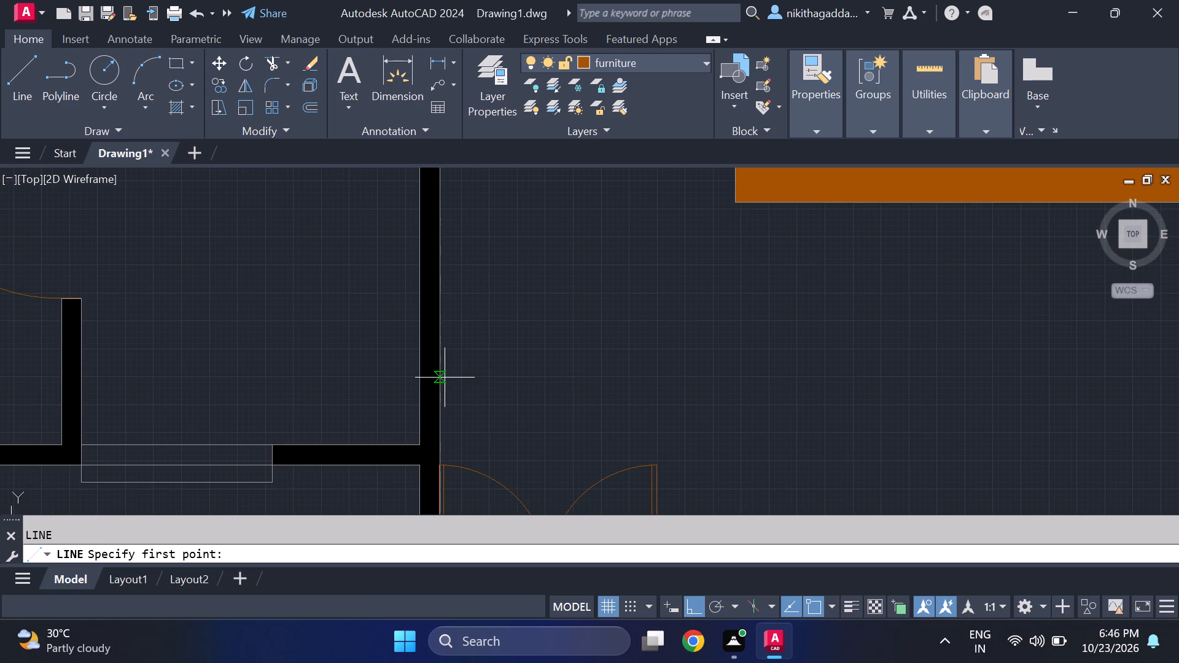
click(443, 390)
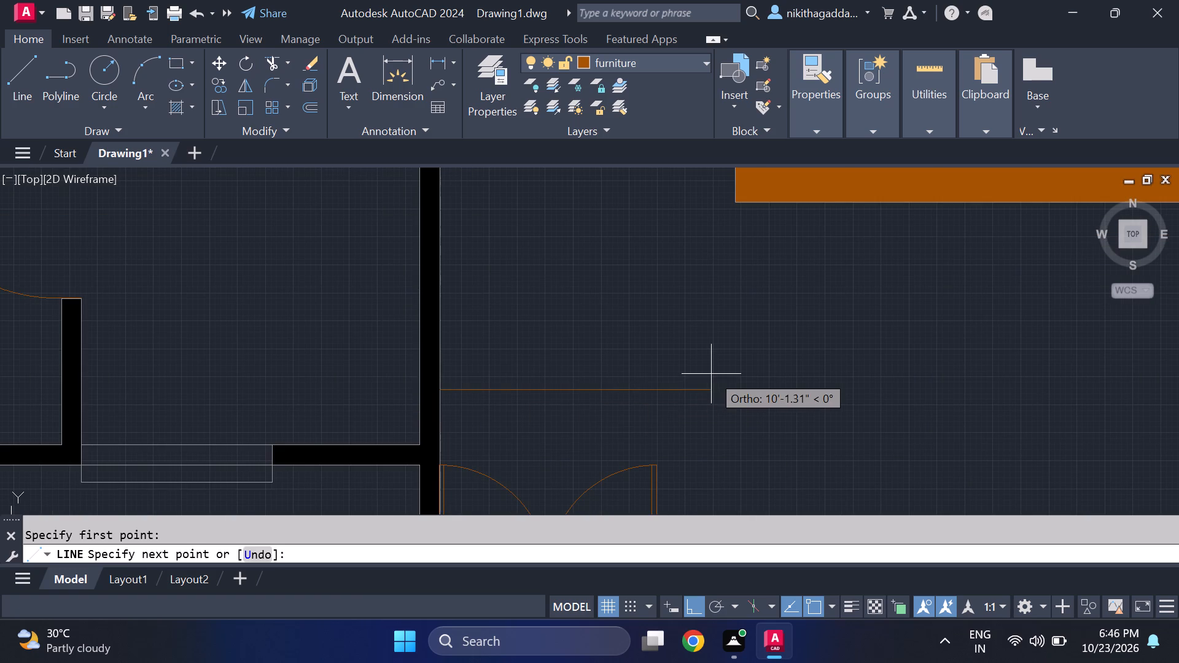
scroll(711, 374, down, 1)
middle_drag(710, 377, 387, 392)
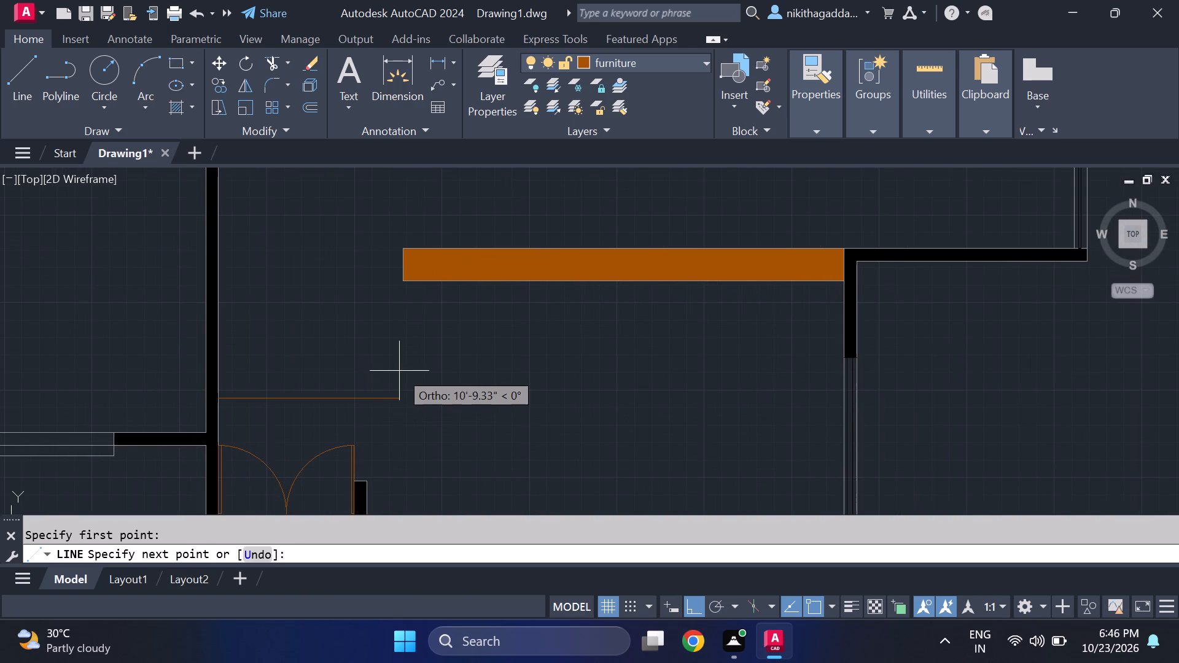
scroll(395, 394, up, 1)
middle_drag(395, 394, 395, 393)
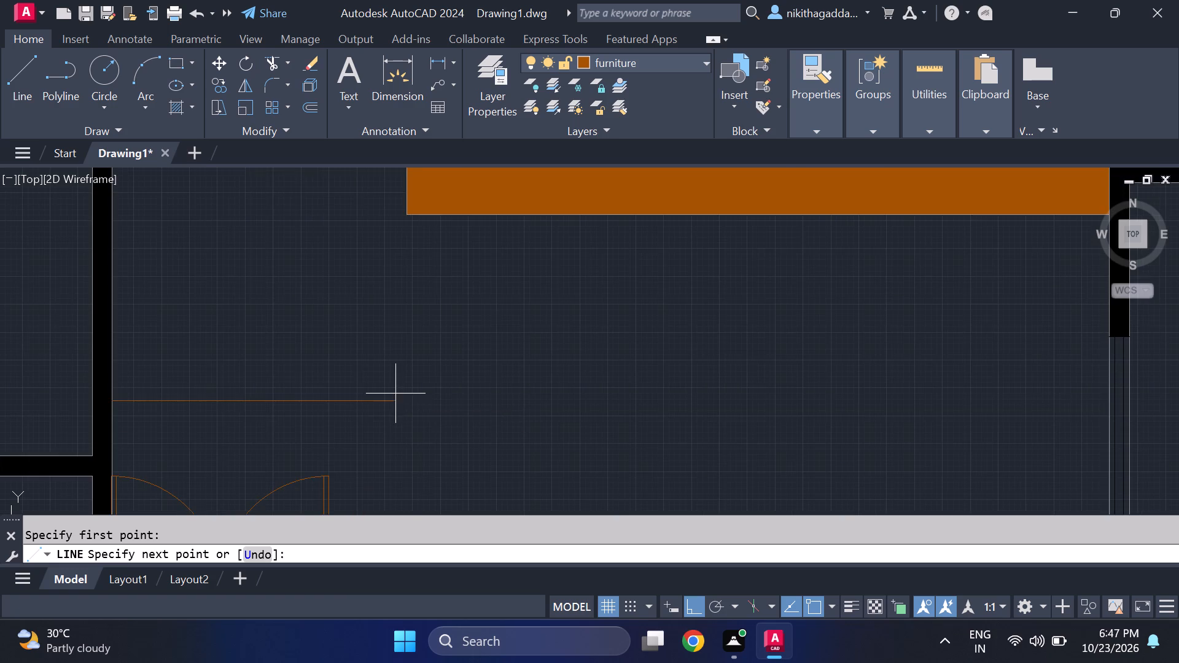
middle_drag(395, 393, 379, 324)
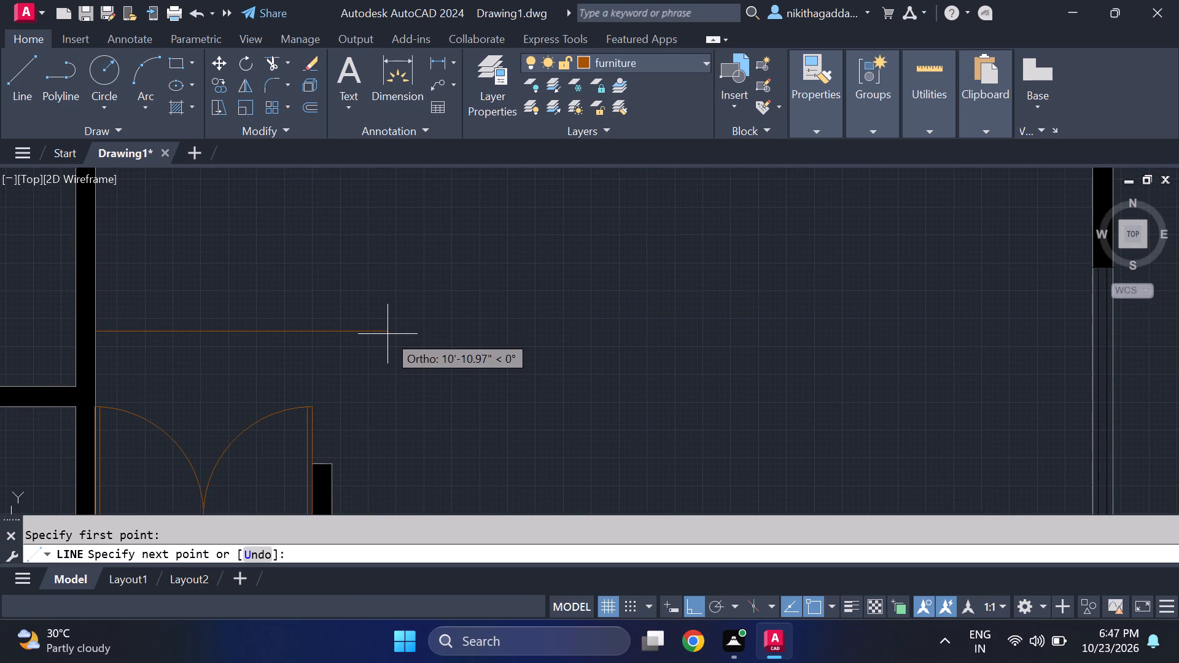
scroll(387, 334, down, 2)
scroll(394, 339, up, 2)
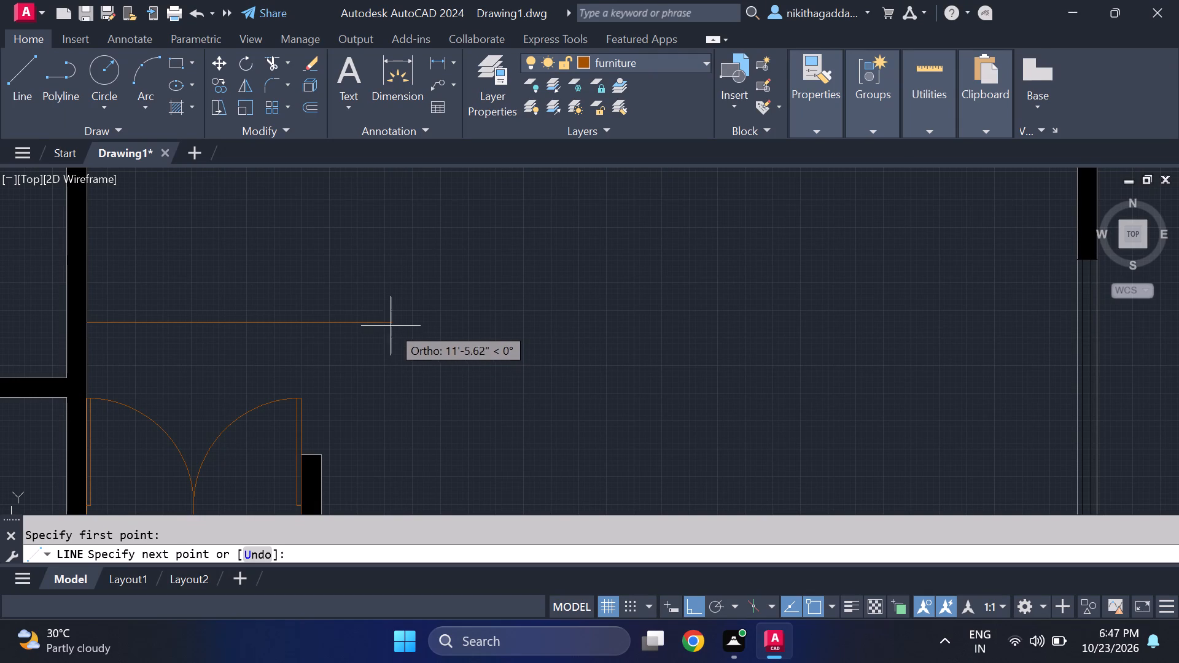
click(391, 326)
Continue the line about 4" south and back west to the hallway wall, outlining a narrow strip north of the entrance.
scroll(389, 341, up, 1)
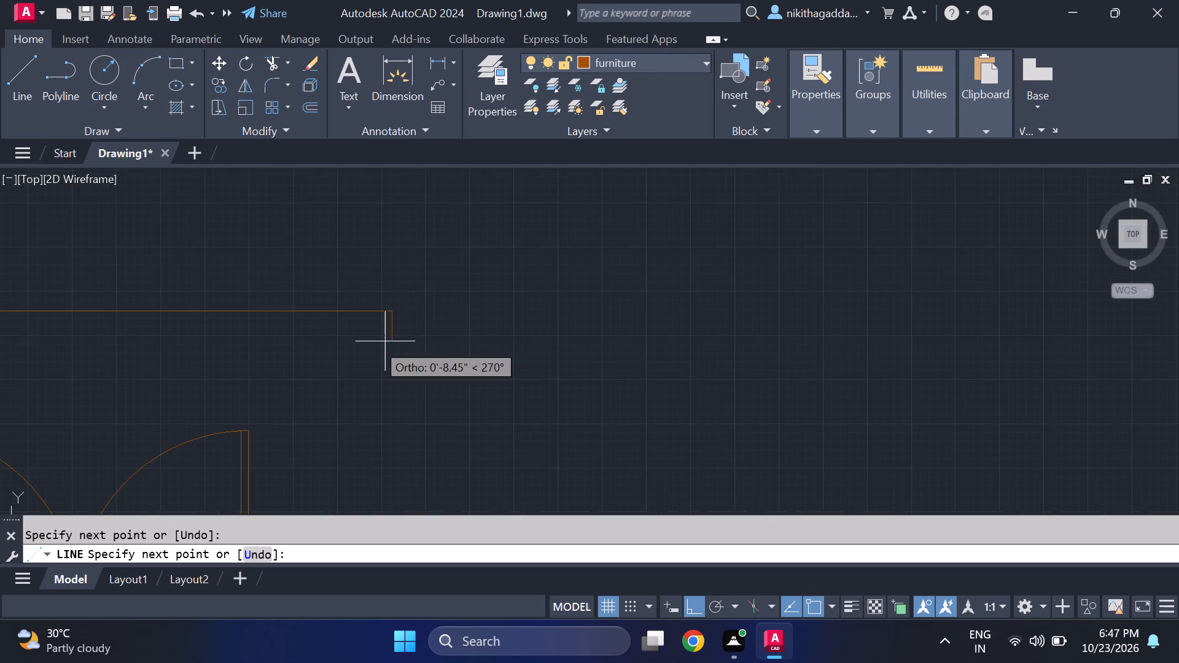
scroll(359, 347, down, 3)
scroll(254, 332, up, 3)
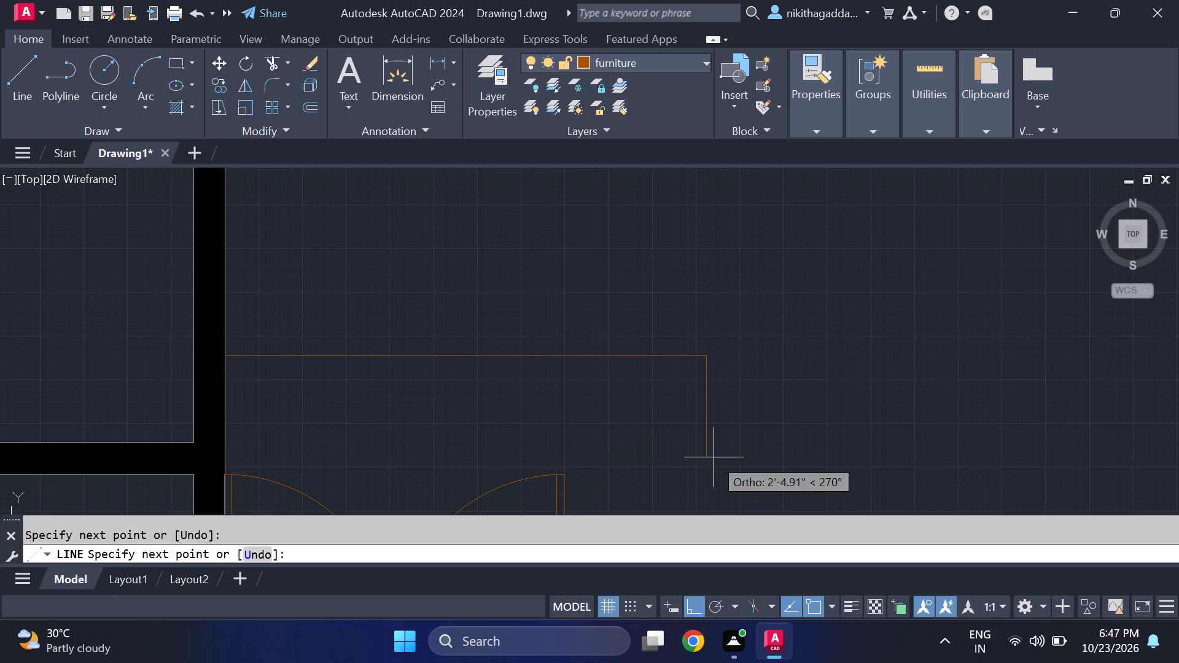
scroll(706, 424, up, 1)
middle_drag(706, 424, 634, 424)
scroll(632, 419, down, 2)
scroll(634, 387, up, 2)
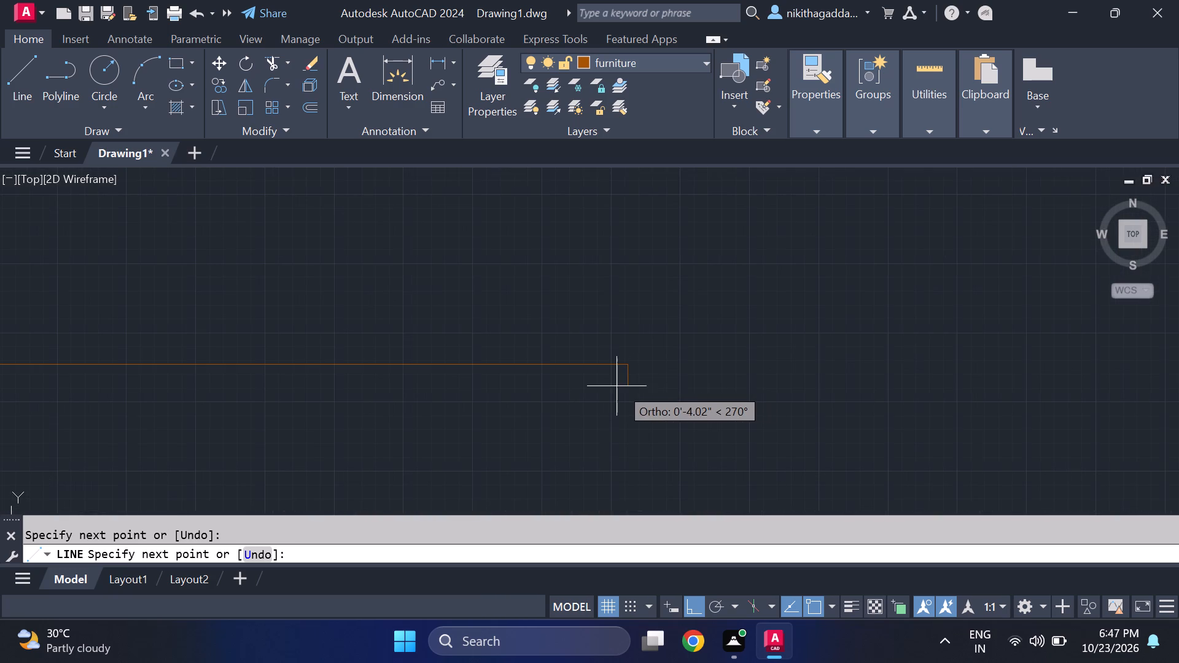
scroll(628, 382, down, 2)
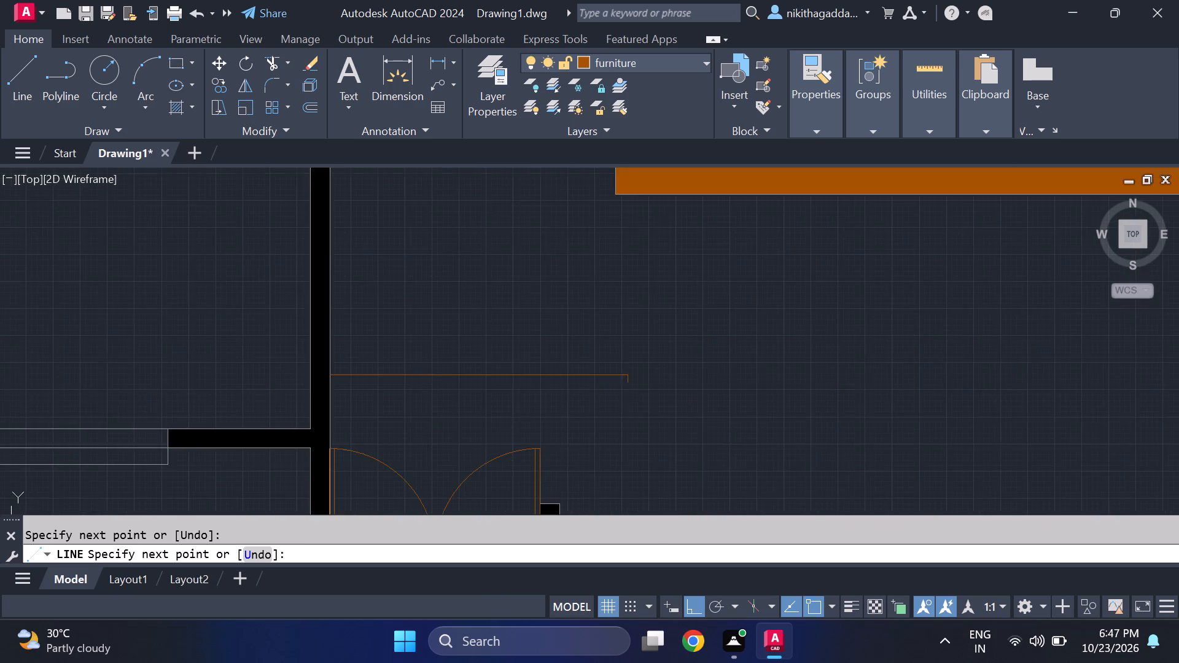
scroll(628, 382, up, 2)
click(627, 387)
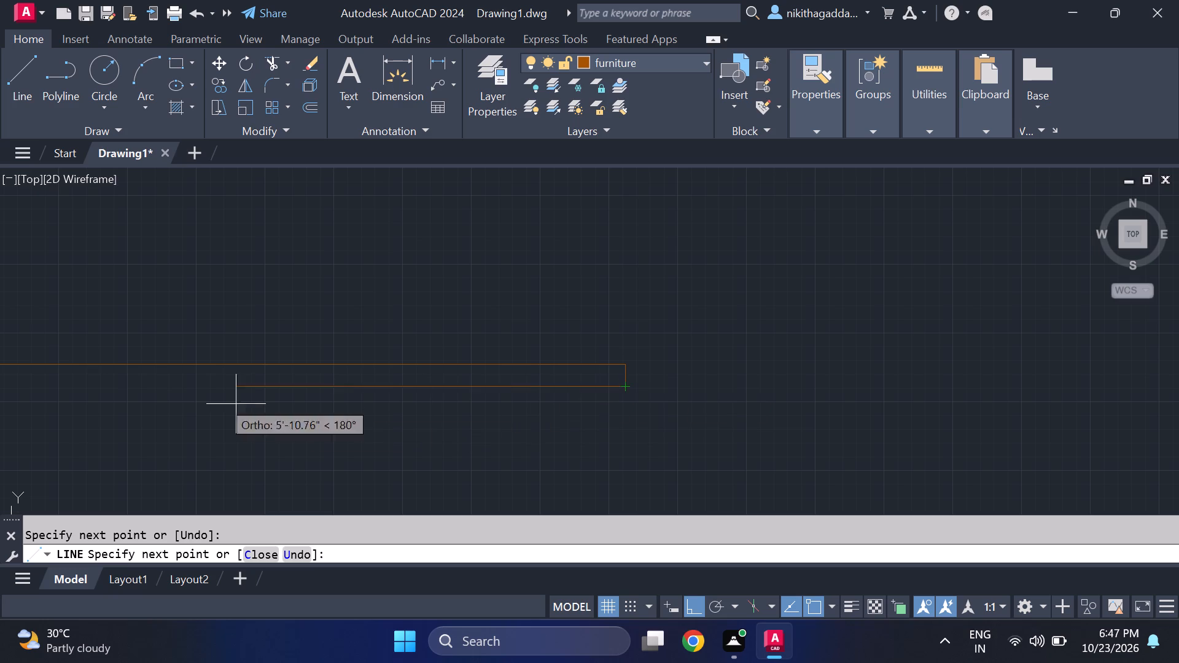
scroll(0, 343, down, 3)
middle_drag(31, 378, 511, 407)
scroll(511, 407, up, 3)
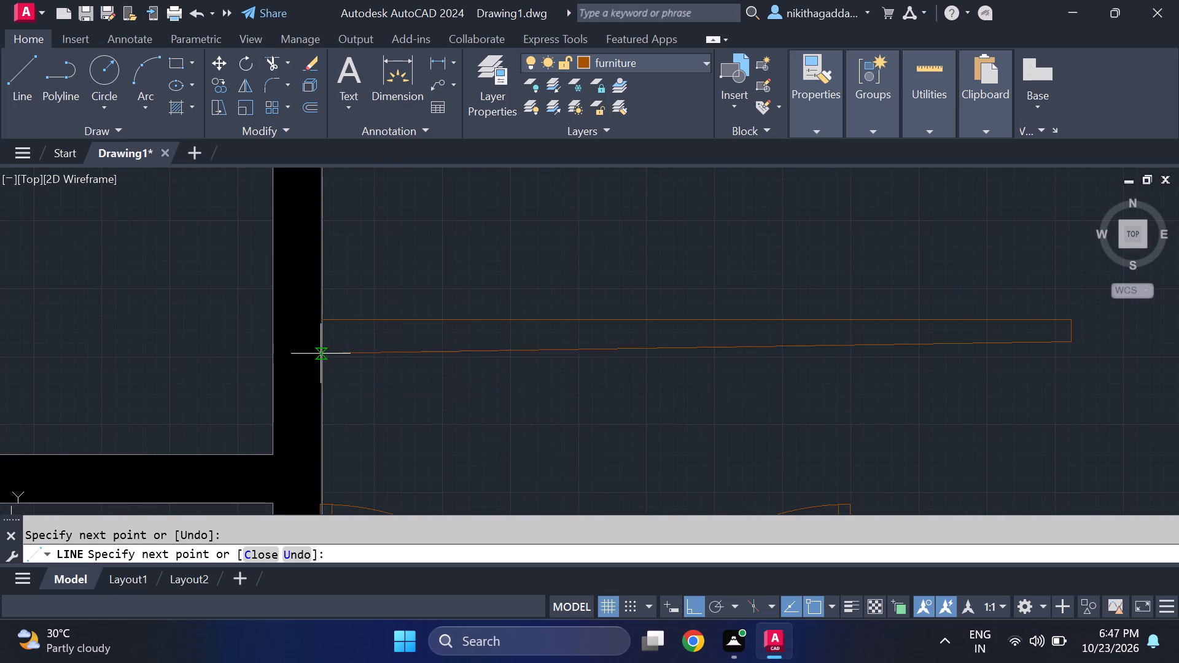
click(322, 346)
scroll(501, 395, down, 3)
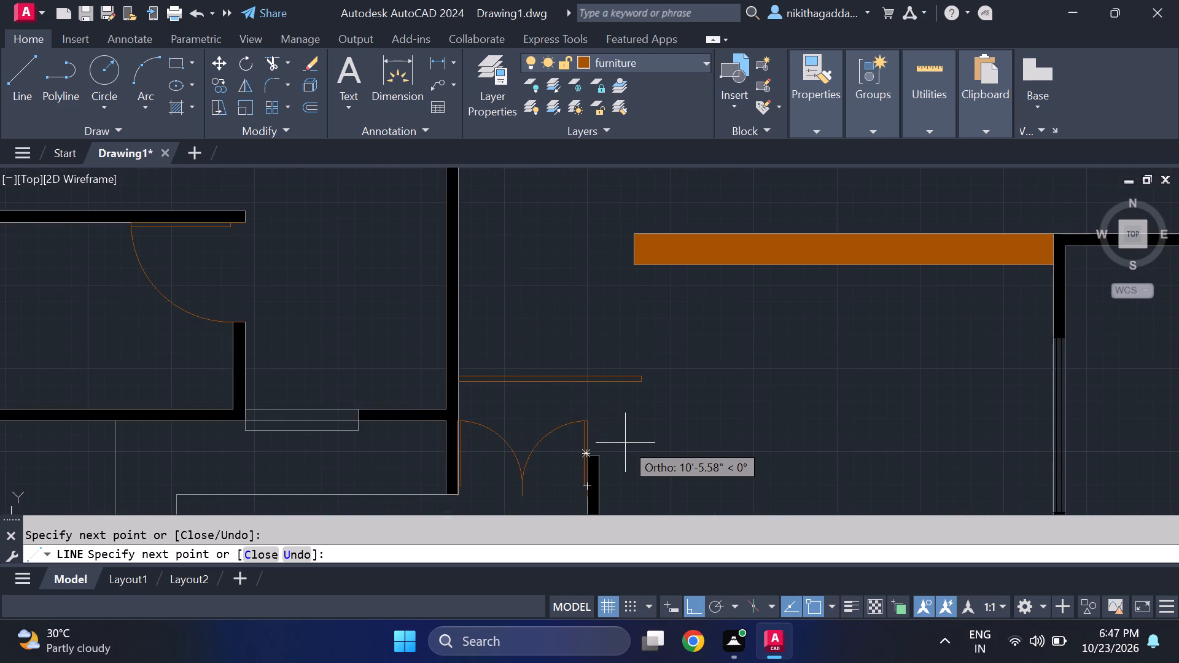
key(Escape)
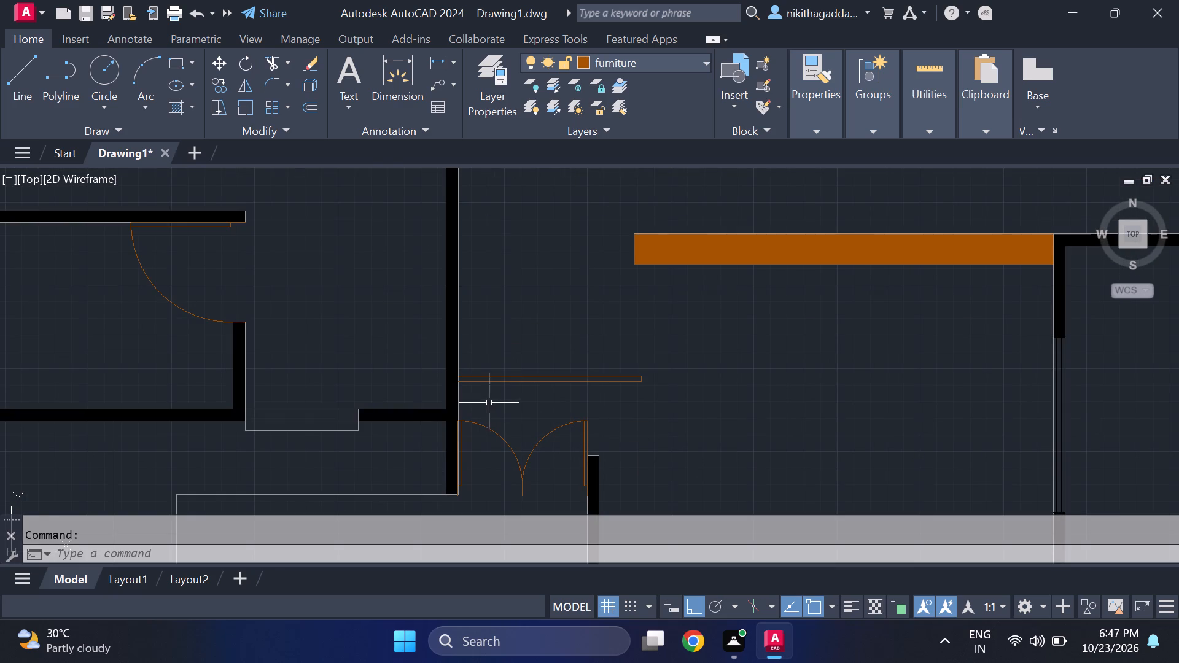
Assign the two long lines of the narrow strip north of the entrance to the walls layer.
scroll(486, 384, up, 2)
click(520, 330)
click(482, 397)
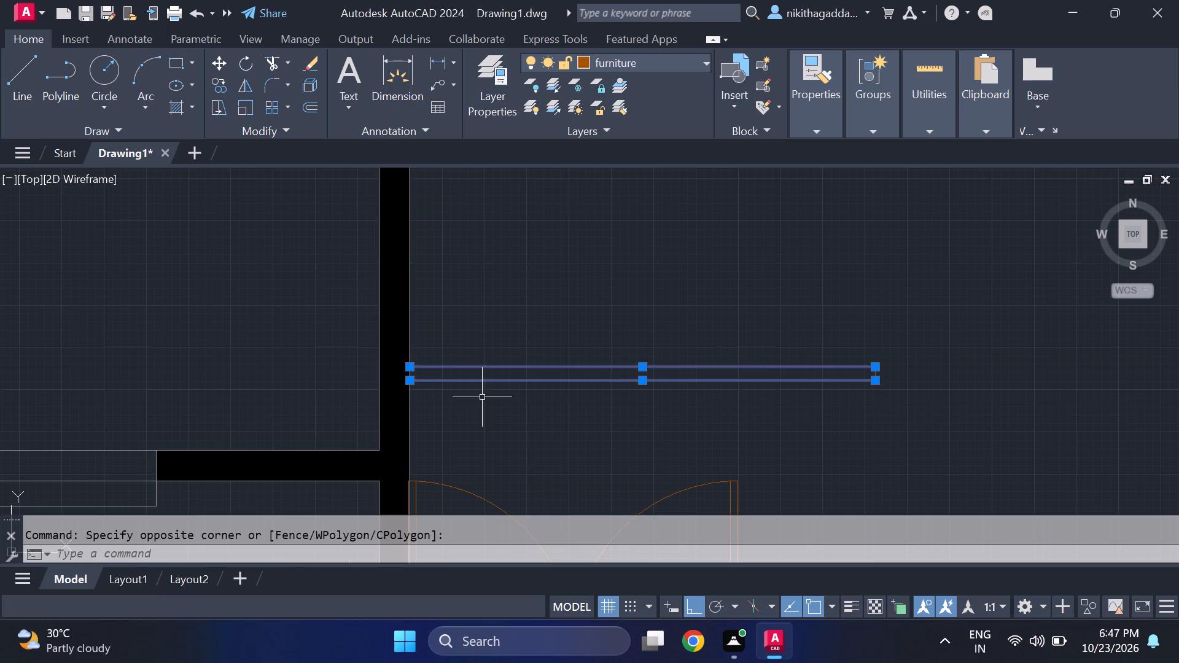
click(648, 61)
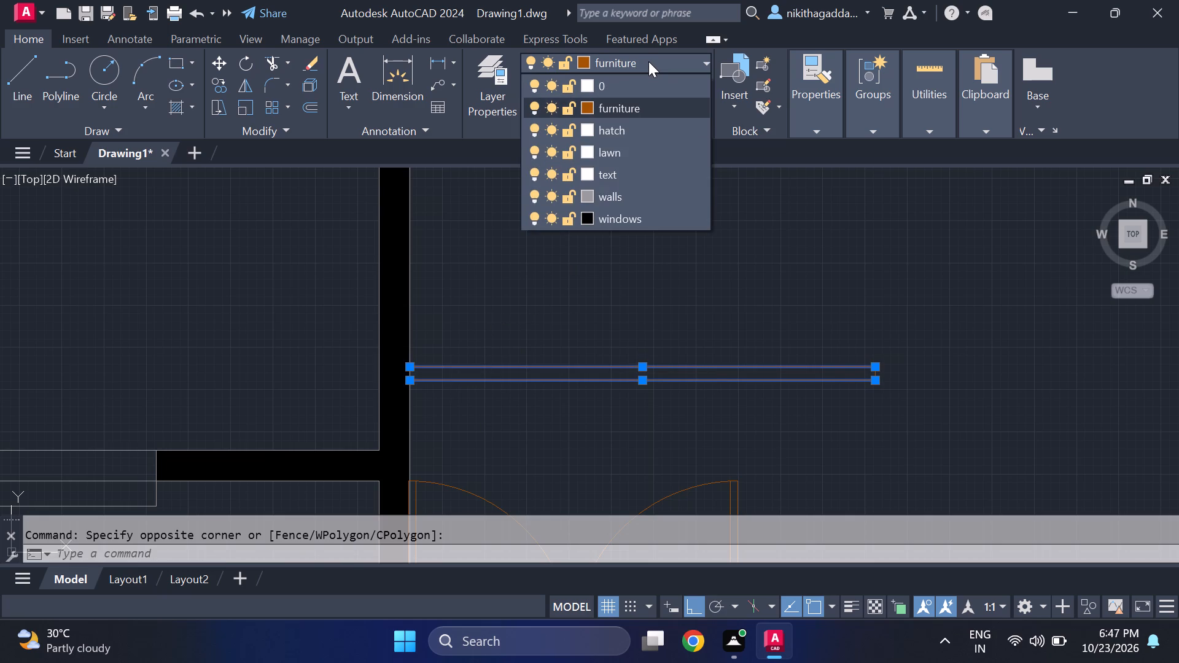
click(613, 193)
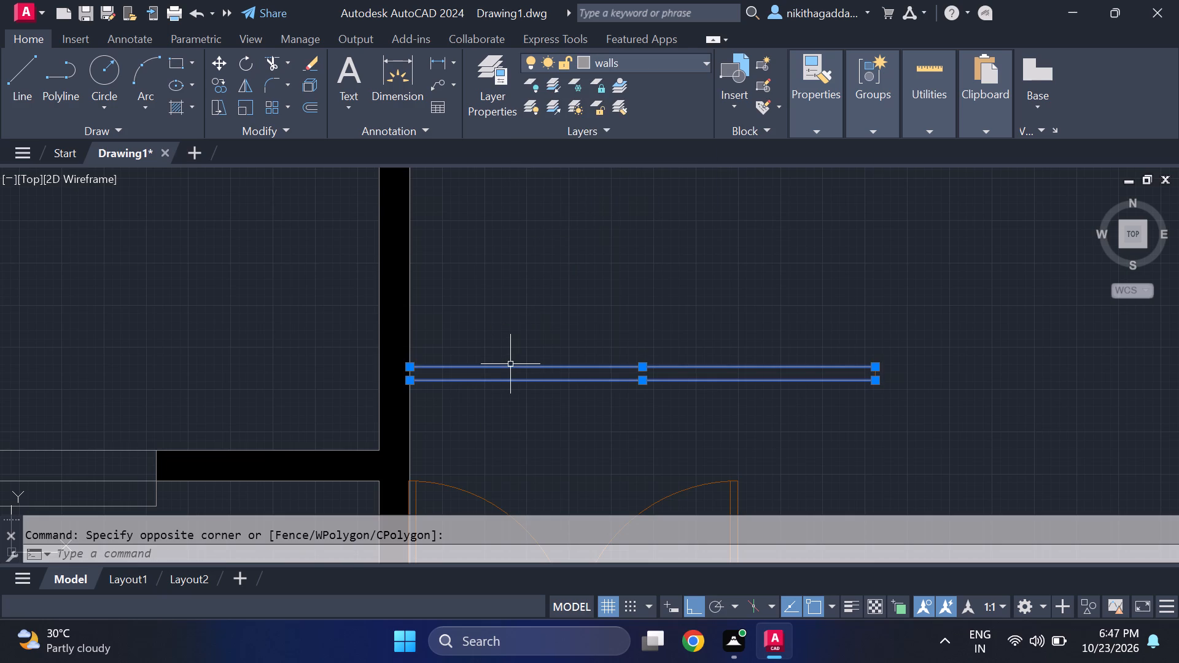
key(Escape)
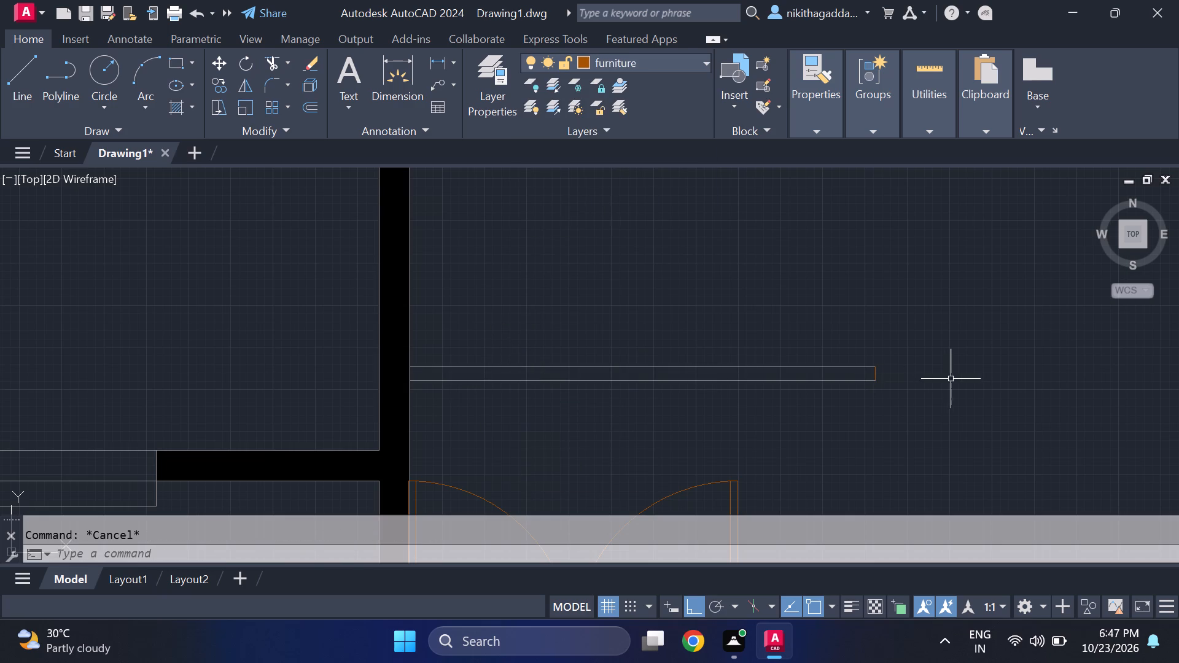
Assign the short line closing the strip's east end to the walls layer.
scroll(934, 374, up, 2)
scroll(823, 366, up, 2)
click(763, 357)
drag(658, 394, 657, 392)
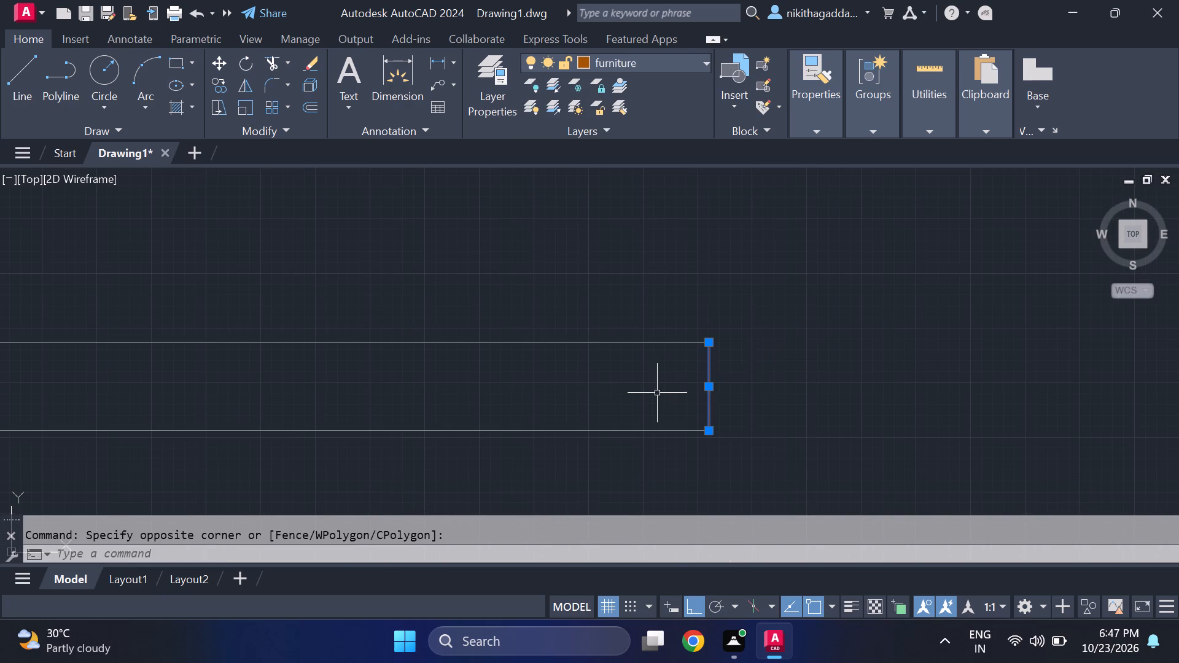
drag(657, 392, 656, 386)
click(669, 64)
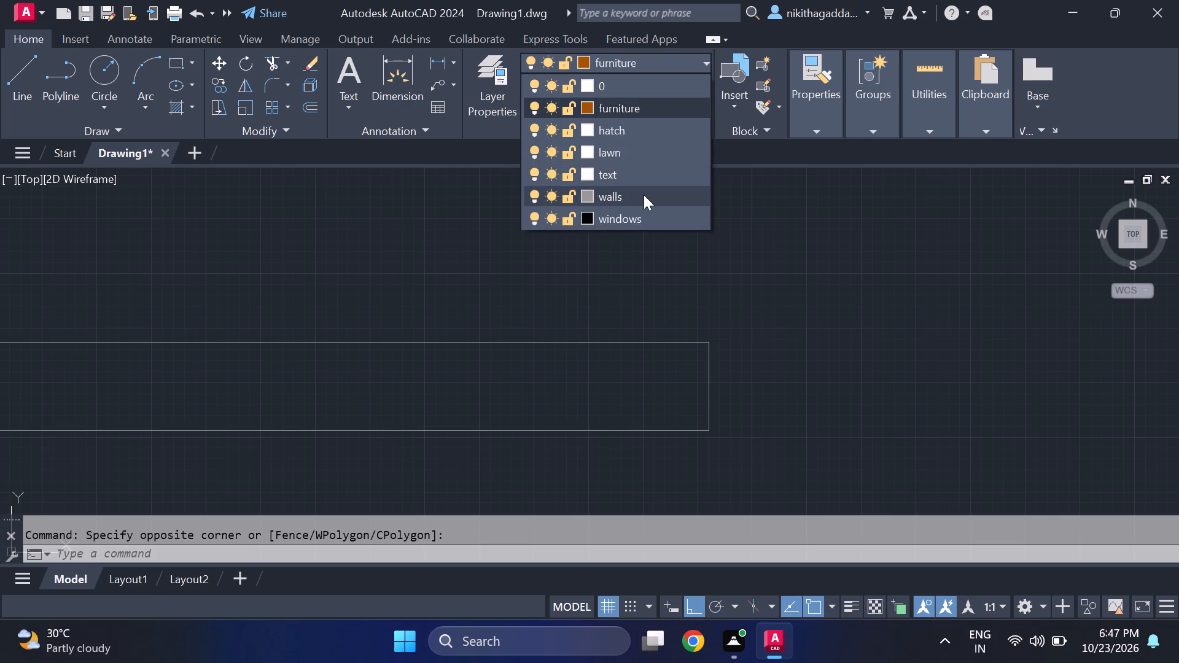
click(645, 195)
scroll(577, 293, down, 2)
scroll(547, 355, down, 3)
scroll(465, 370, up, 2)
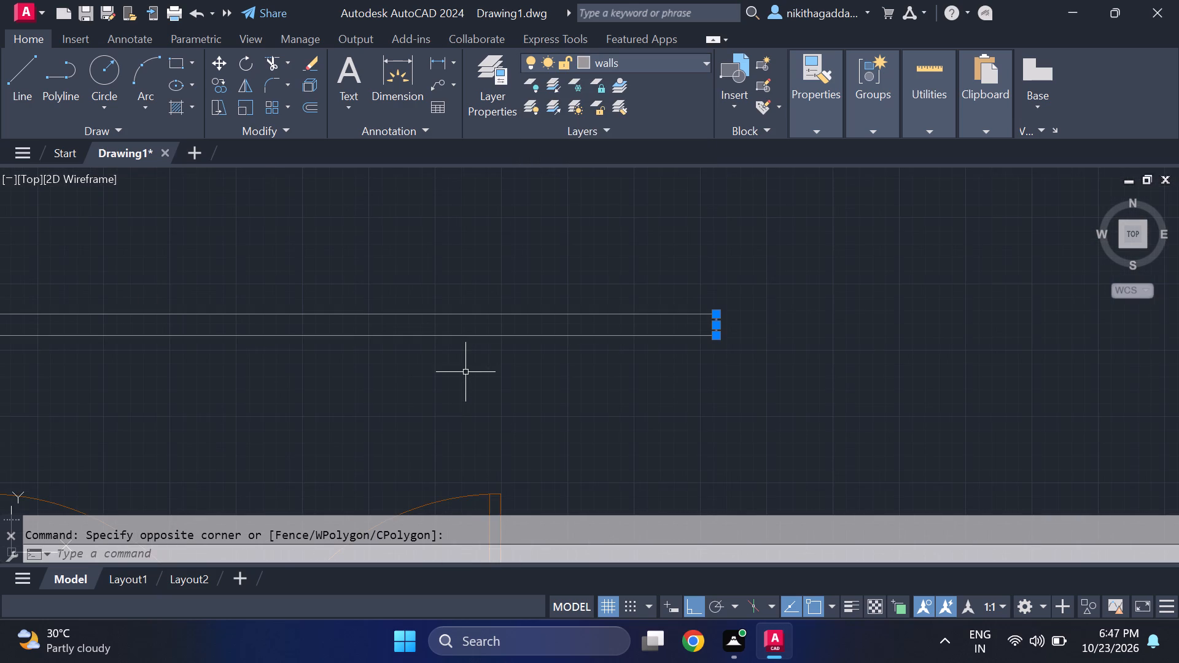
key(Escape)
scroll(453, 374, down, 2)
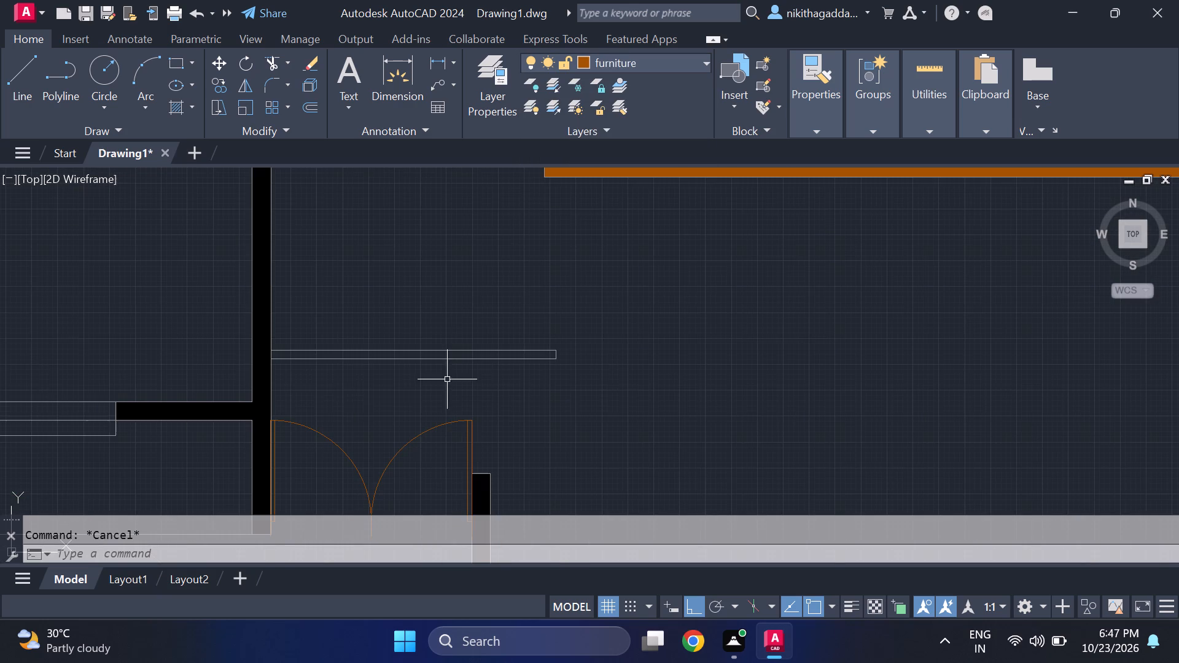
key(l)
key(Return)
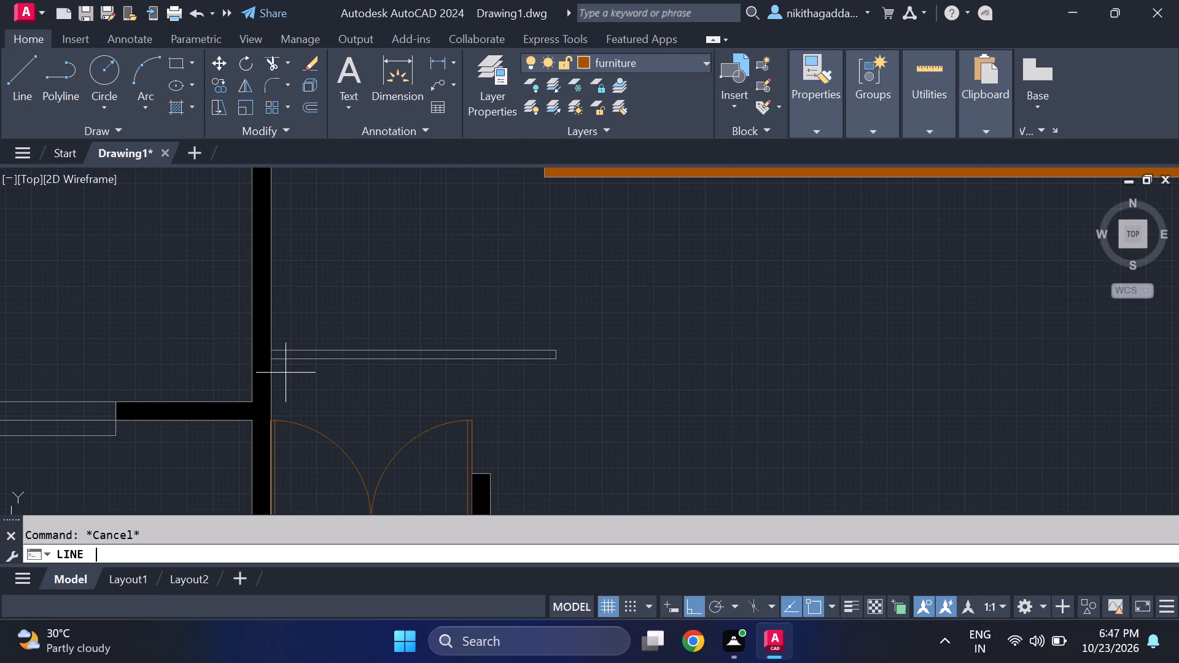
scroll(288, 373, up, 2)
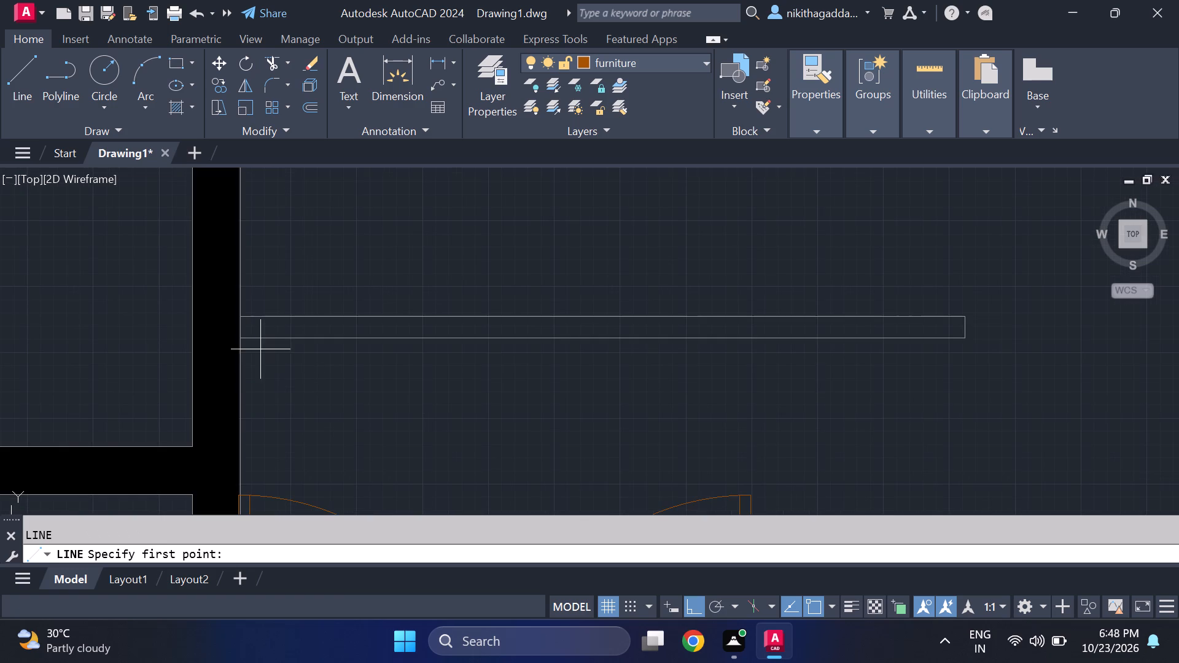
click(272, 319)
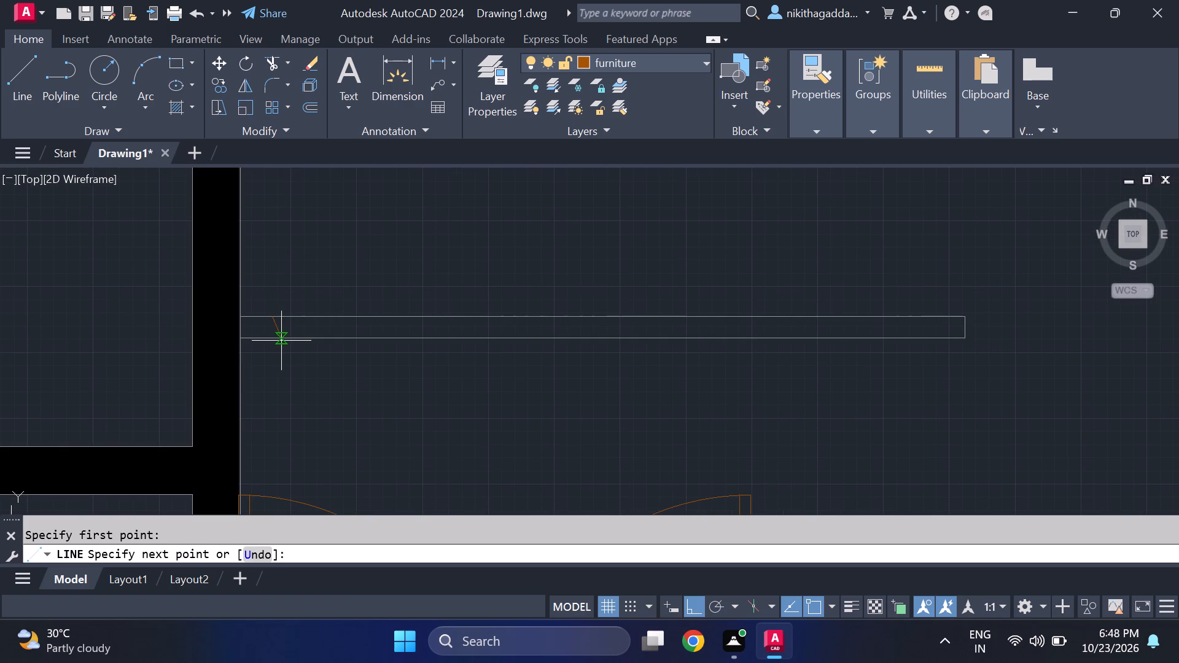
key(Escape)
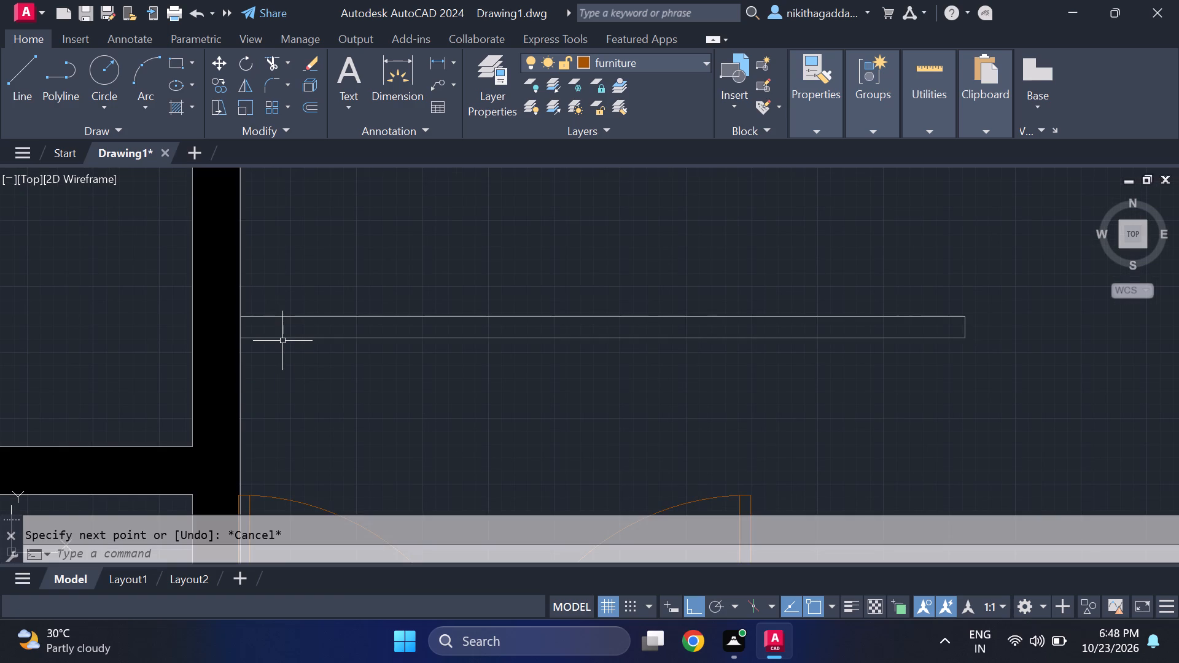
With walls as the current layer, draw a short vertical line across the narrow strip, close to its hallway-wall end.
click(681, 55)
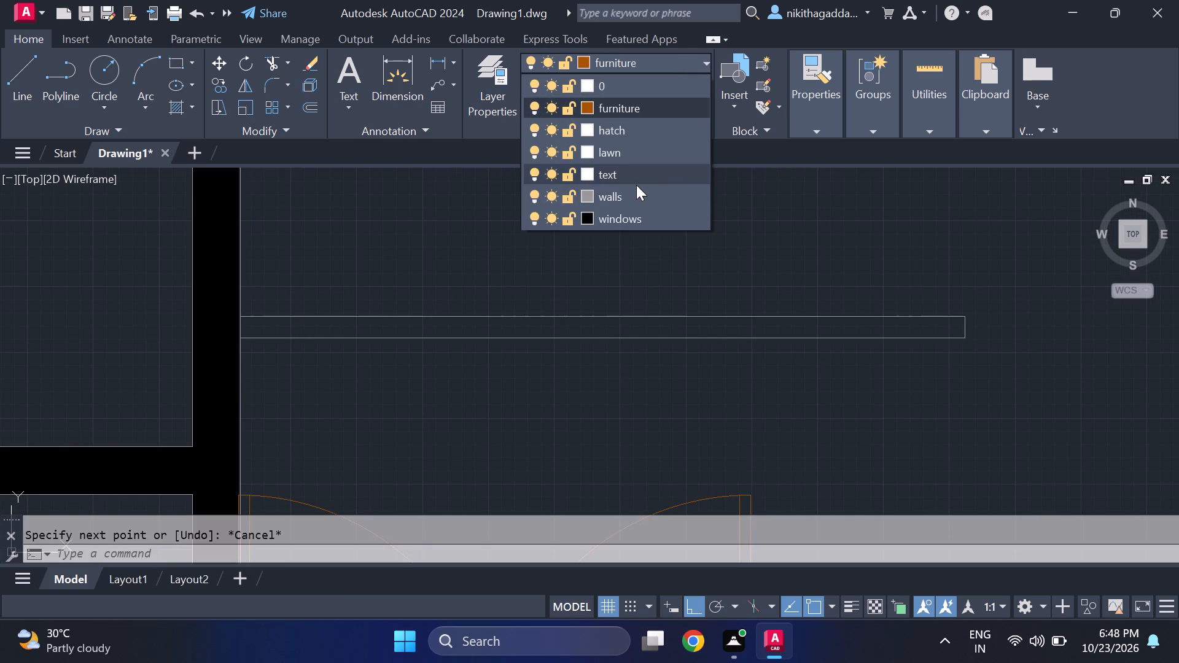
click(627, 192)
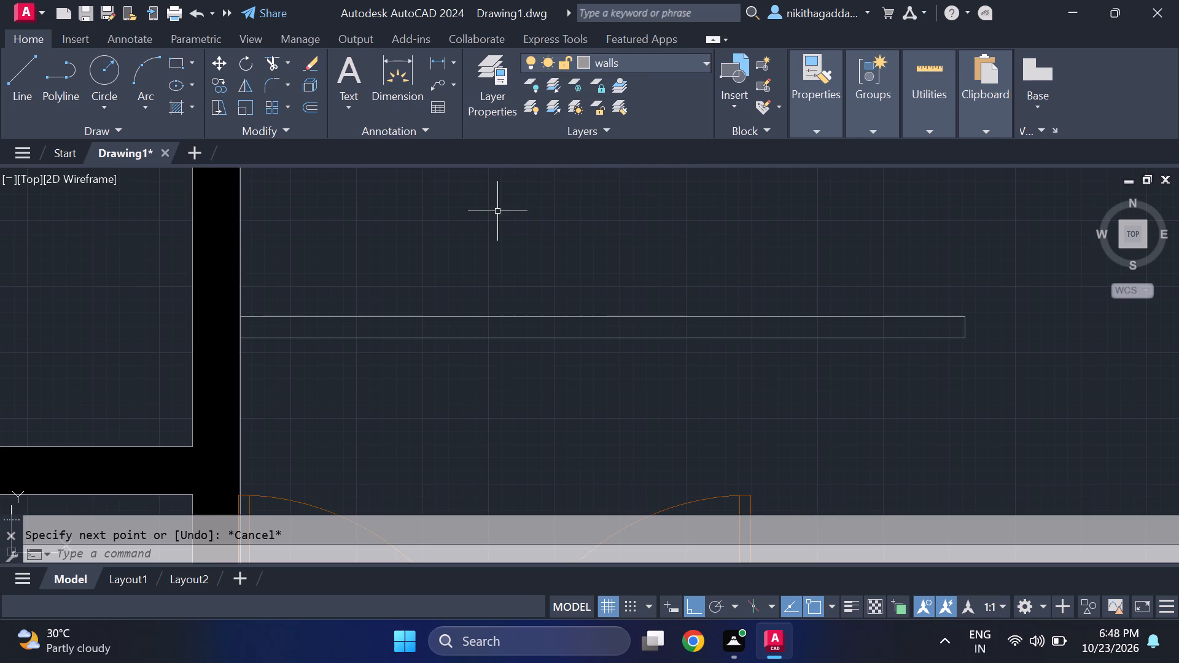
key(l)
key(Return)
scroll(356, 260, up, 1)
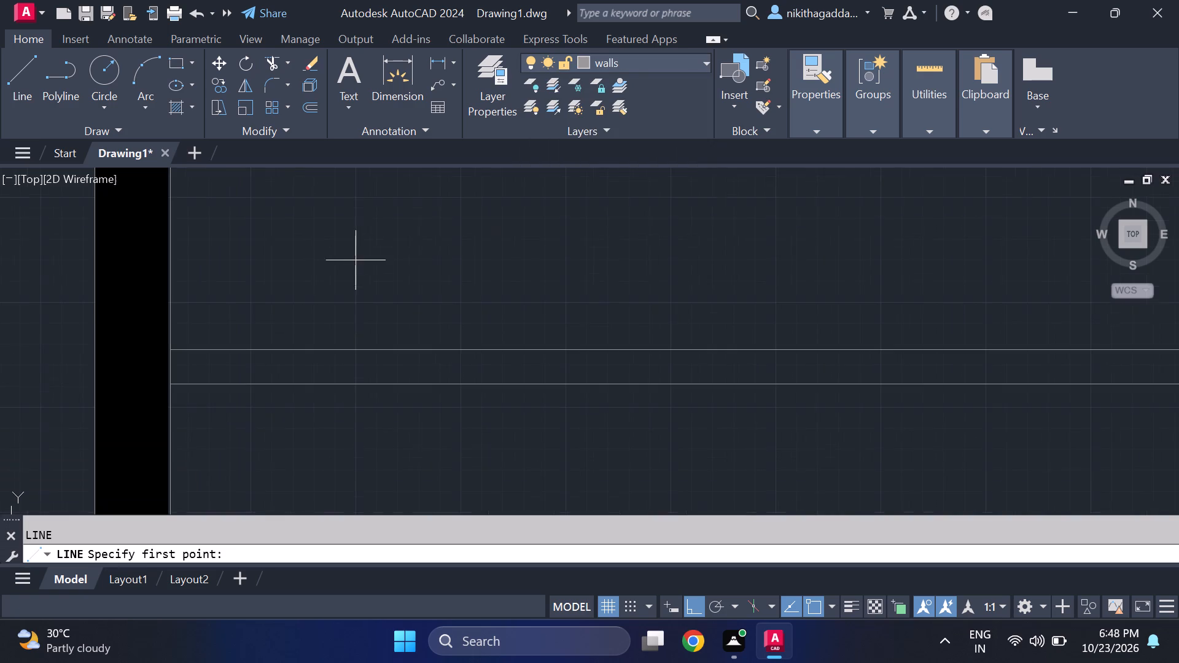
click(214, 357)
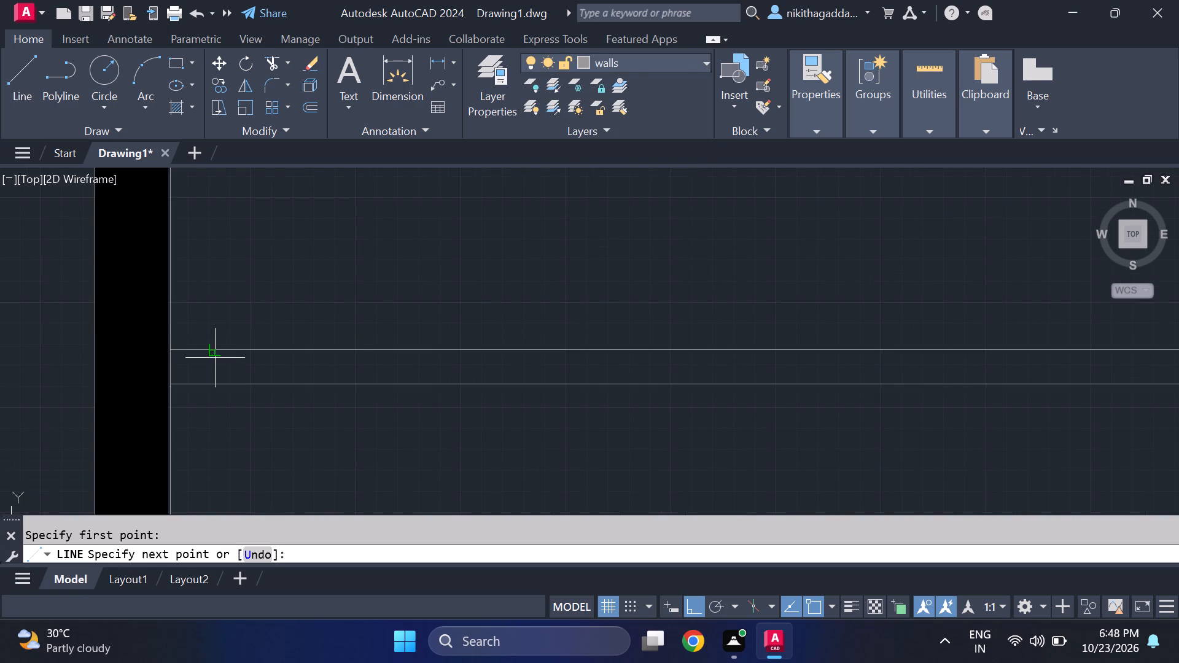
click(218, 389)
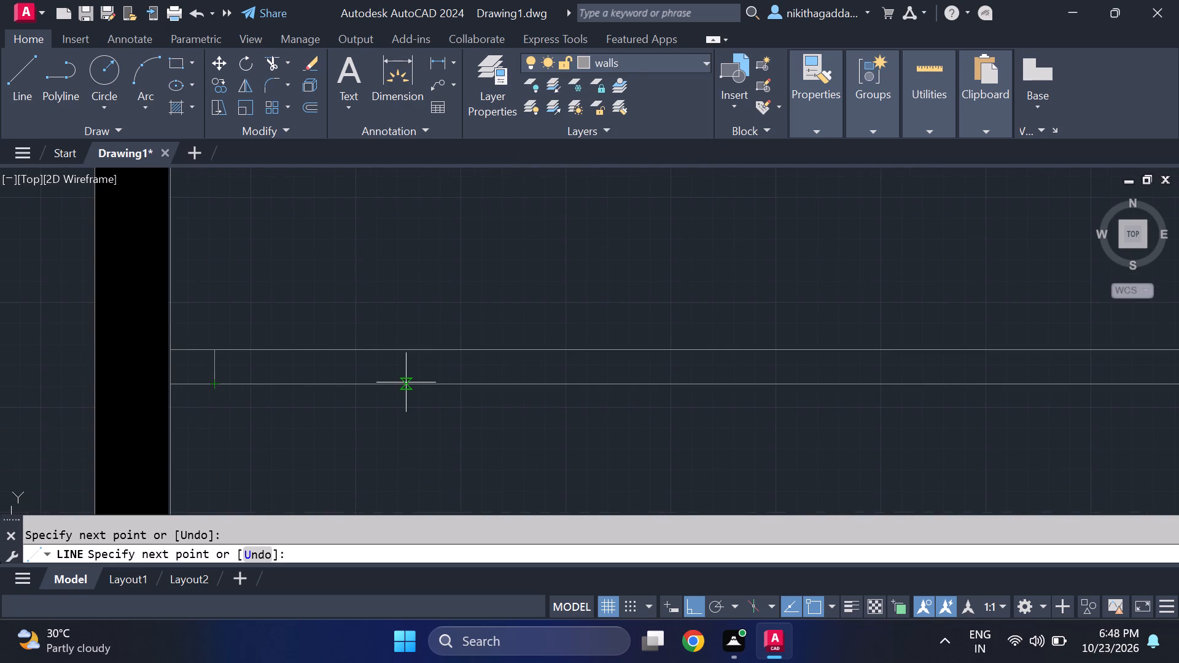
key(Return)
Copy the short crossing line eastward five times, the first about 7" away and the rest at roughly even intervals along the strip's western part.
scroll(227, 370, up, 3)
click(229, 370)
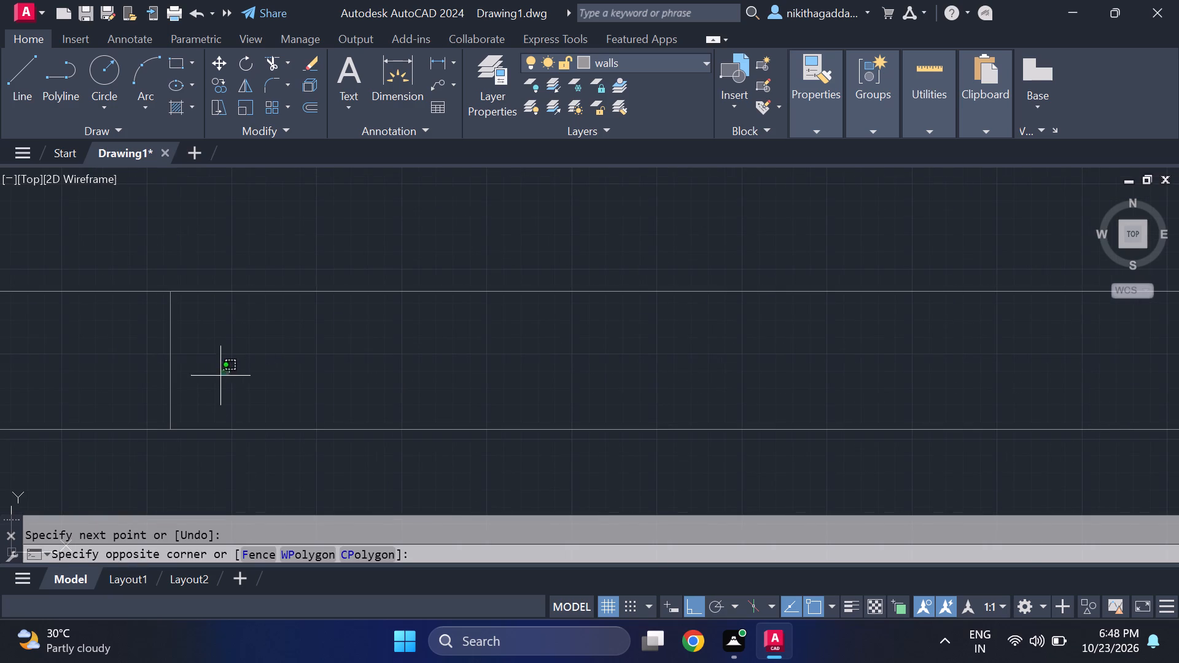
click(87, 381)
scroll(195, 376, down, 4)
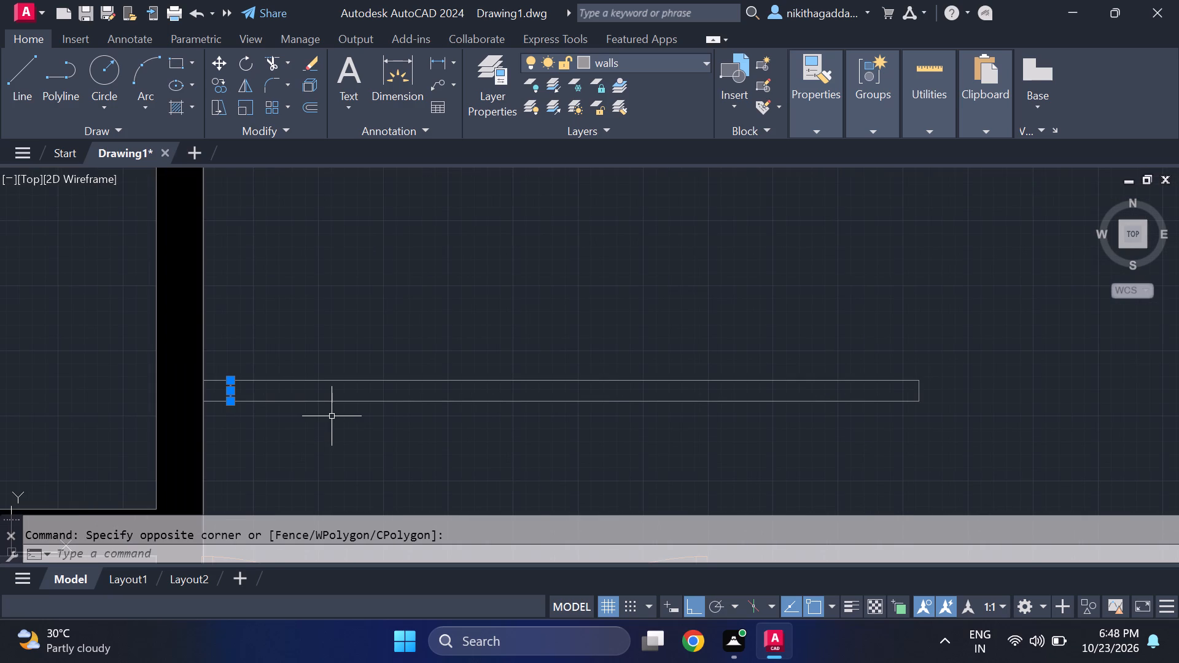
text(co)
key(Return)
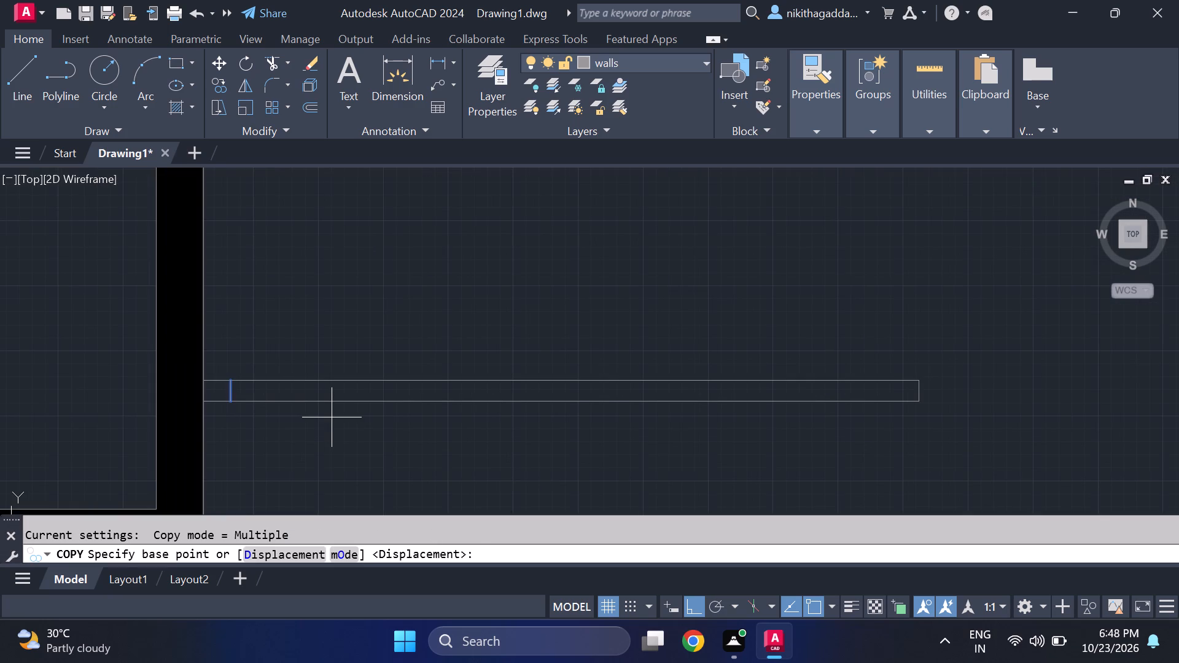
scroll(251, 421, up, 2)
click(201, 367)
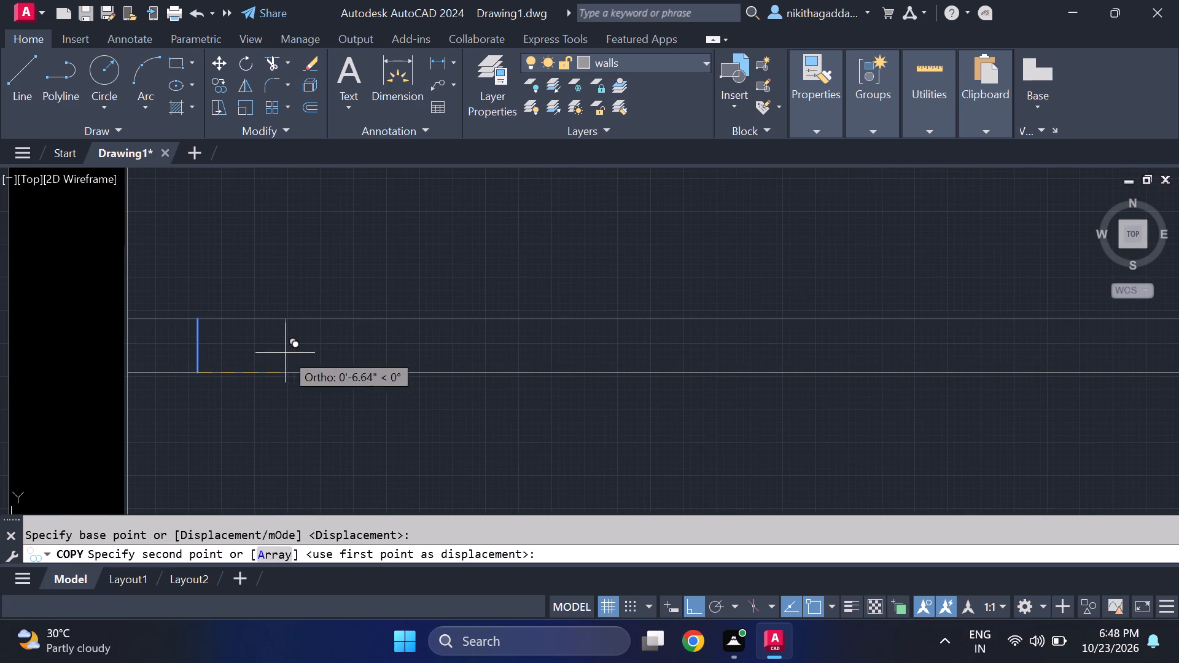
click(293, 354)
click(427, 355)
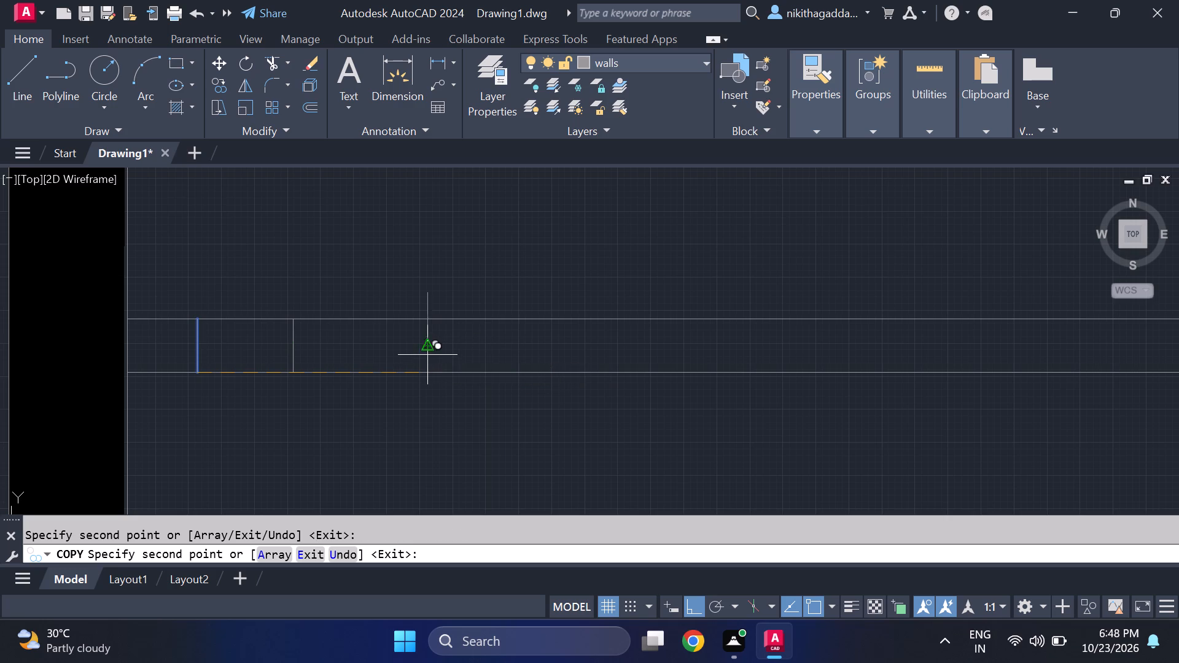
click(561, 349)
scroll(578, 344, down, 3)
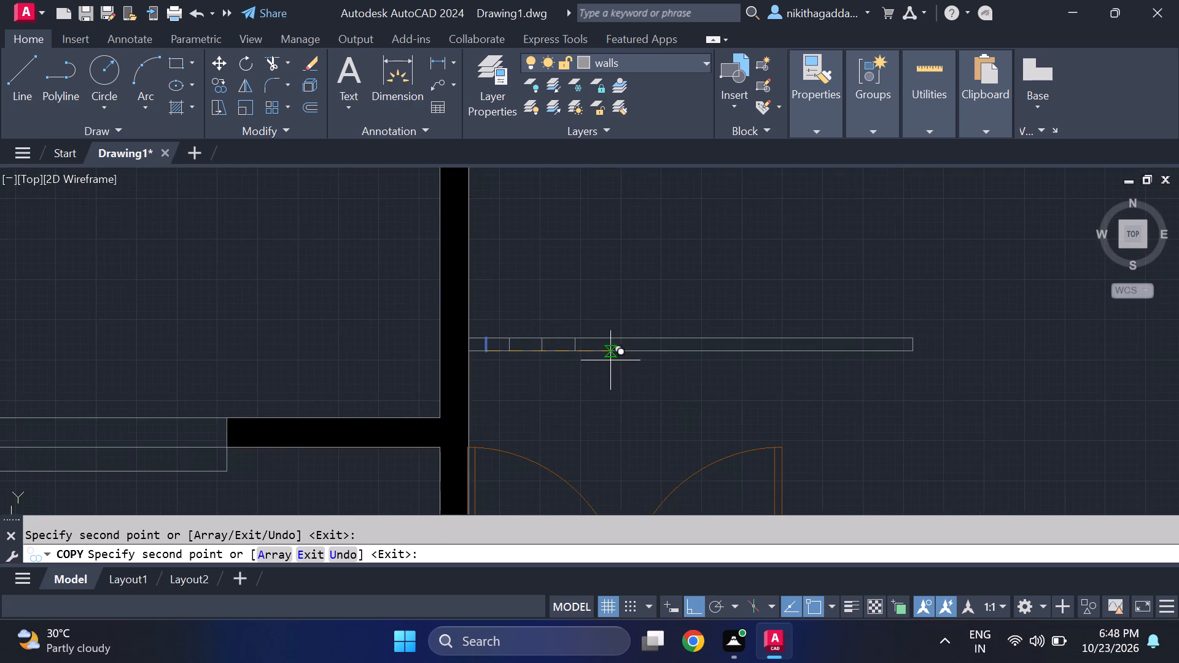
scroll(610, 360, up, 2)
click(597, 346)
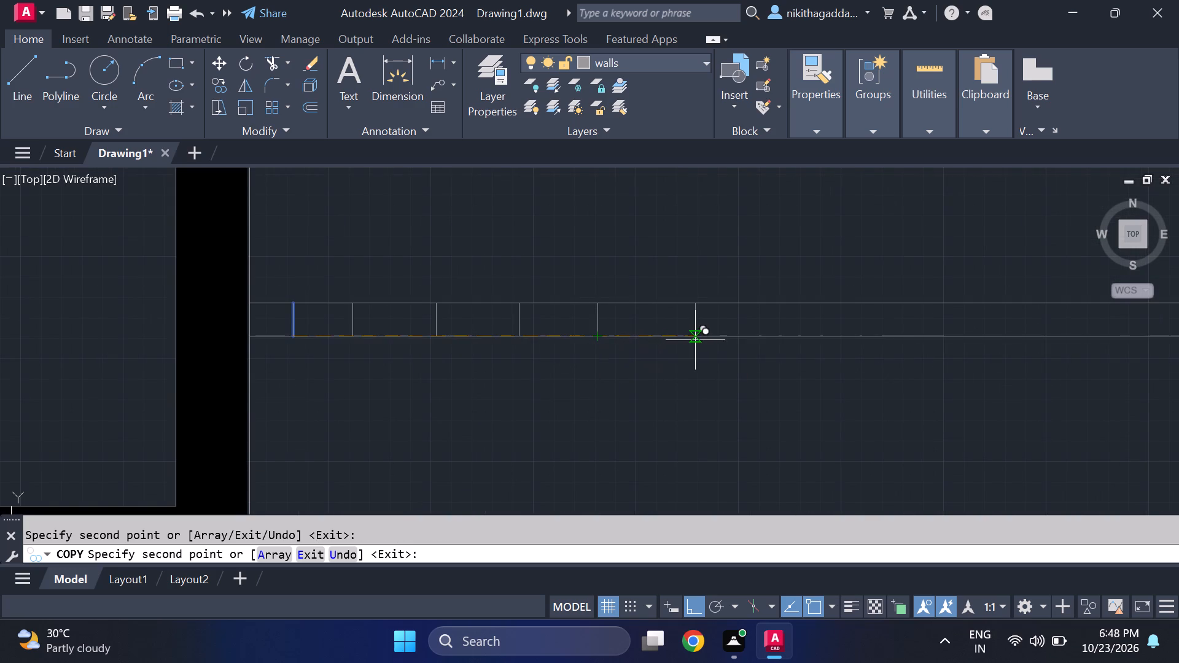
click(687, 335)
Place seven more copies of the crossing line at roughly even intervals along the rest of the strip toward its east end.
middle_drag(739, 333, 545, 335)
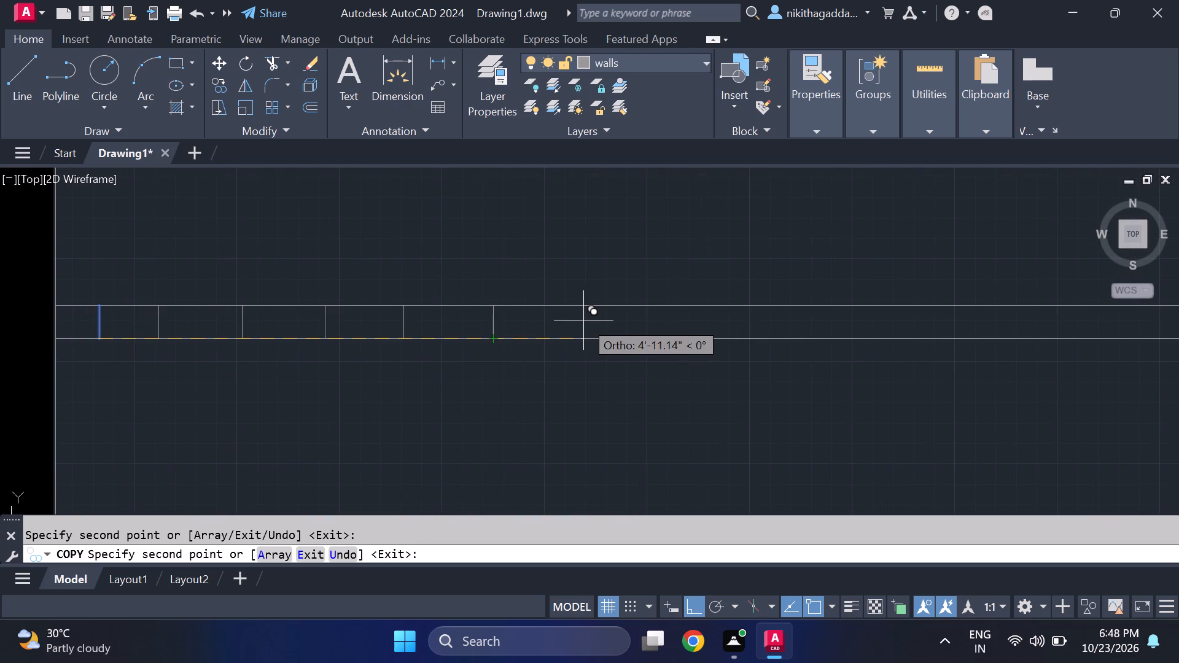
click(574, 322)
middle_drag(715, 322, 489, 327)
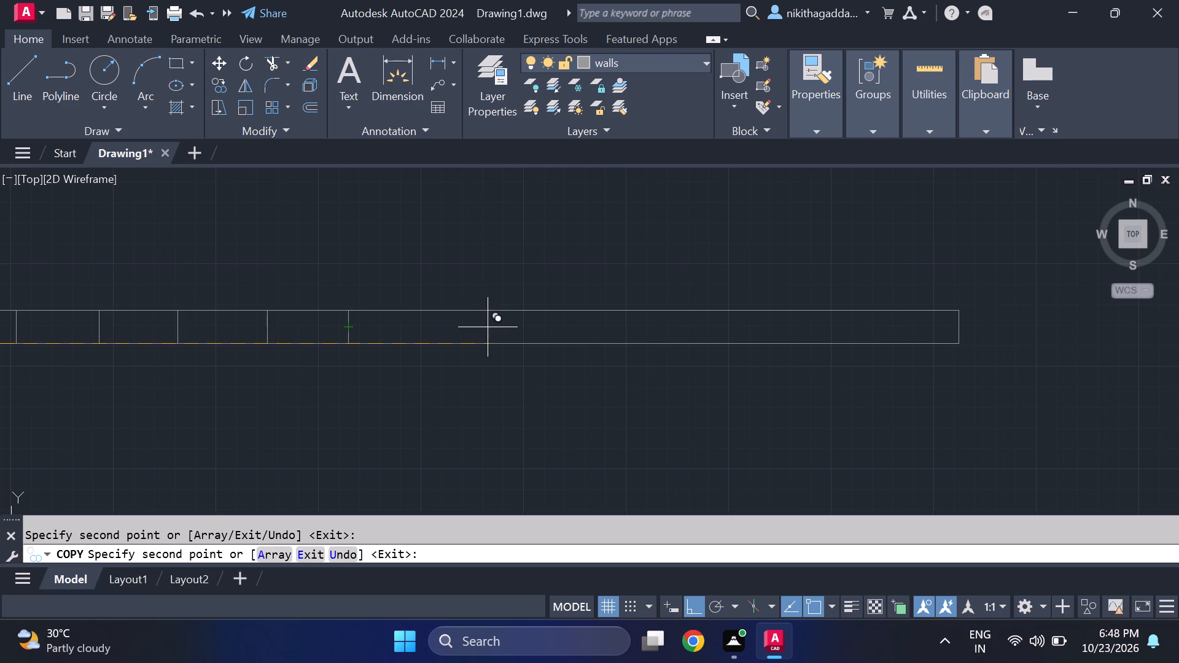
click(433, 324)
click(527, 334)
click(623, 332)
scroll(696, 320, down, 1)
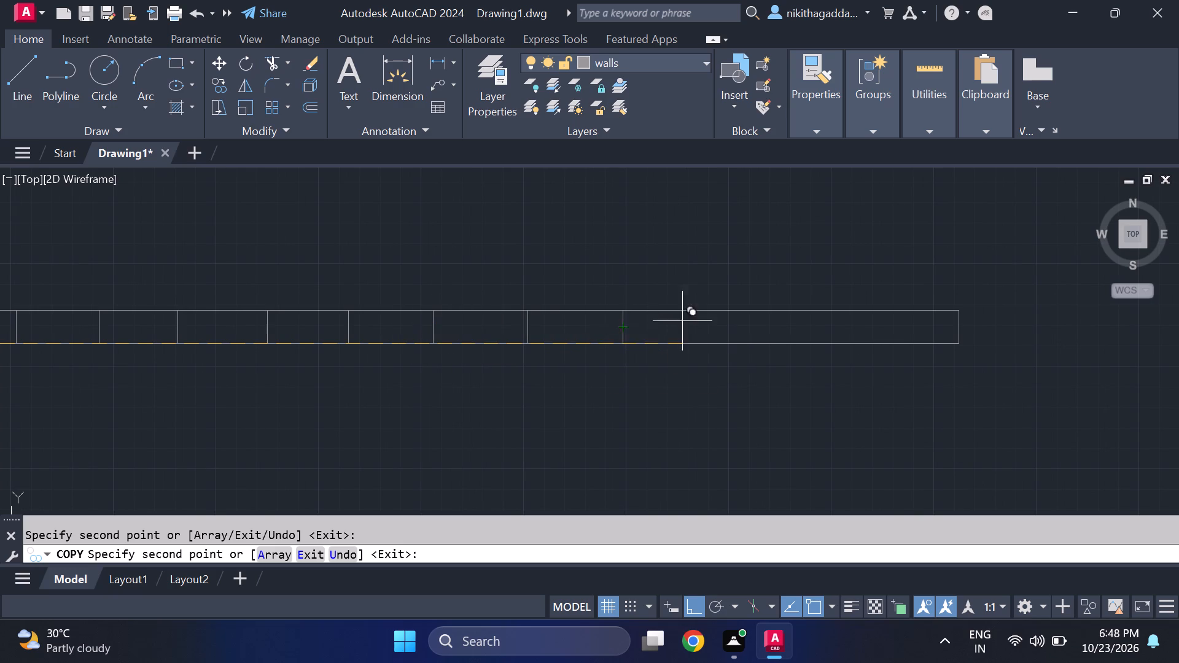
scroll(695, 320, down, 1)
middle_drag(724, 324, 567, 344)
scroll(556, 338, up, 3)
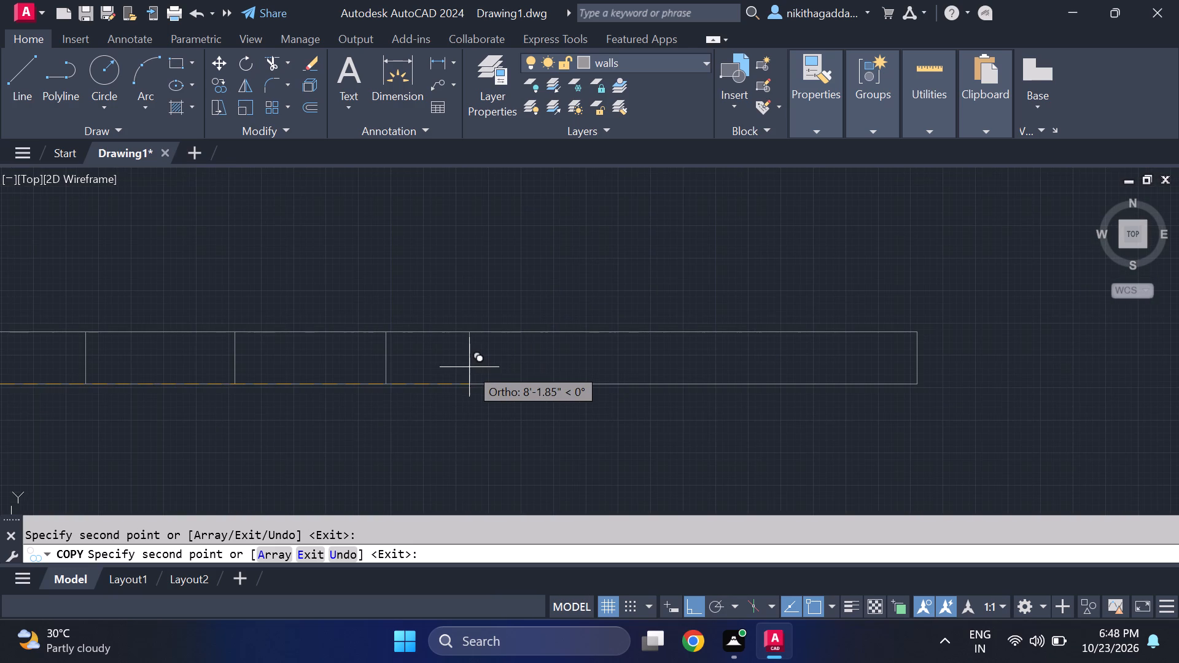
click(540, 355)
click(668, 378)
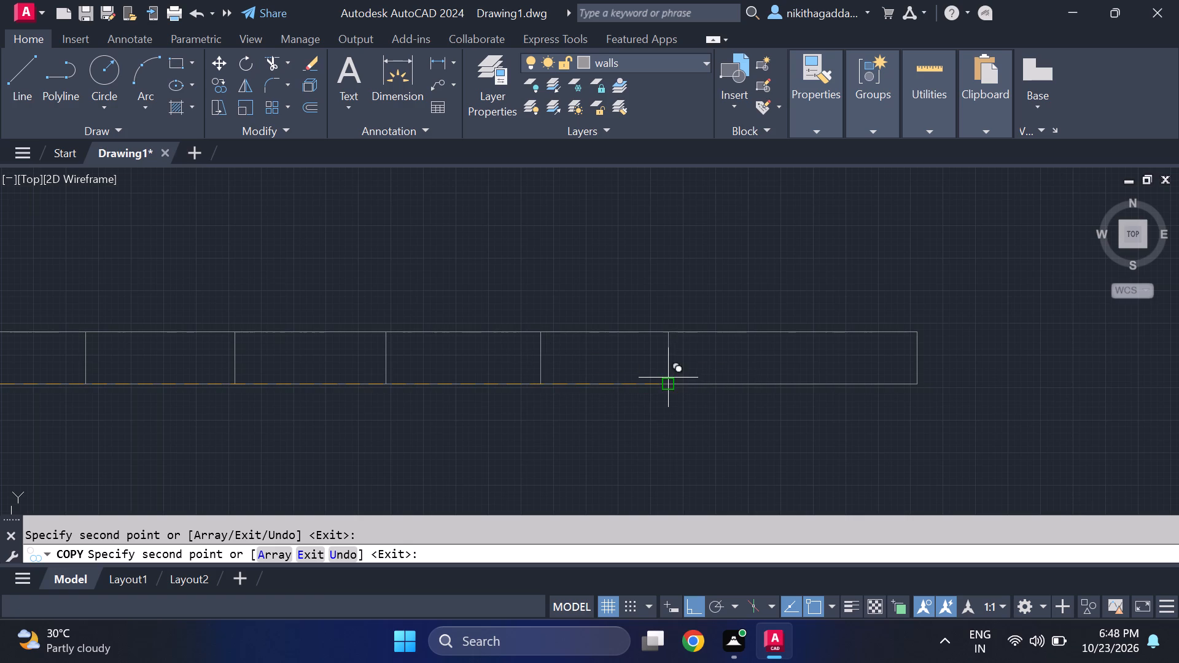
click(796, 353)
scroll(725, 289, down, 2)
key(Escape)
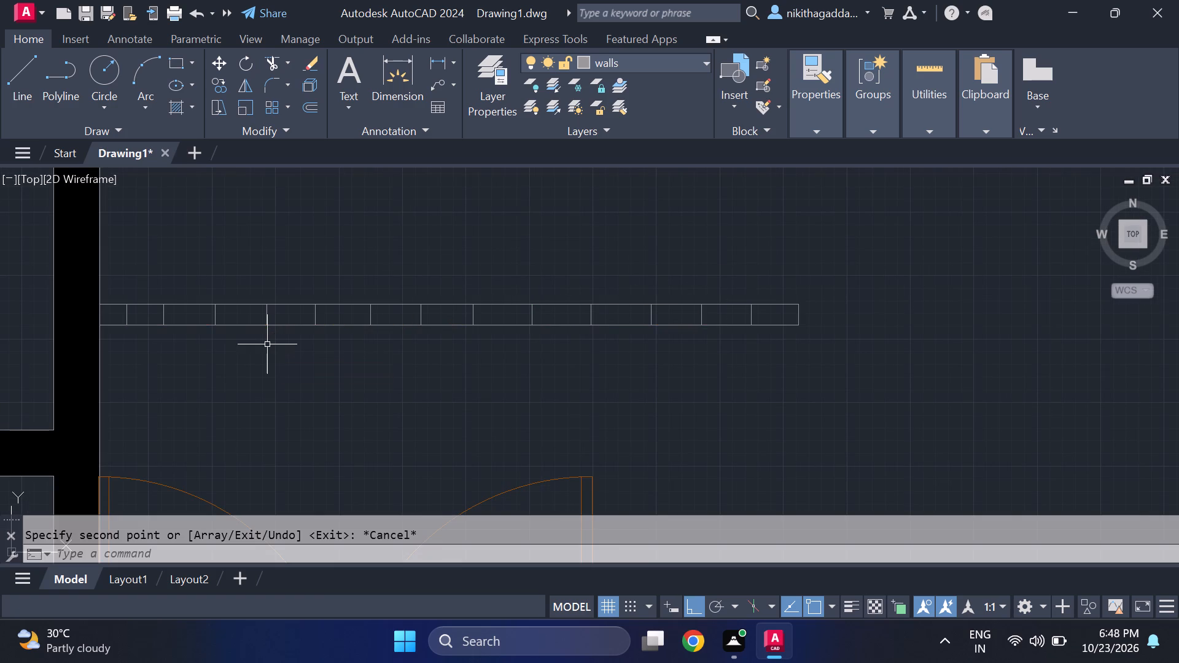
Hatch seven alternate cells of the thin strip above the double door with a Solid ByLayer fill, starting beside the wall.
middle_drag(343, 320, 469, 365)
scroll(361, 322, down, 4)
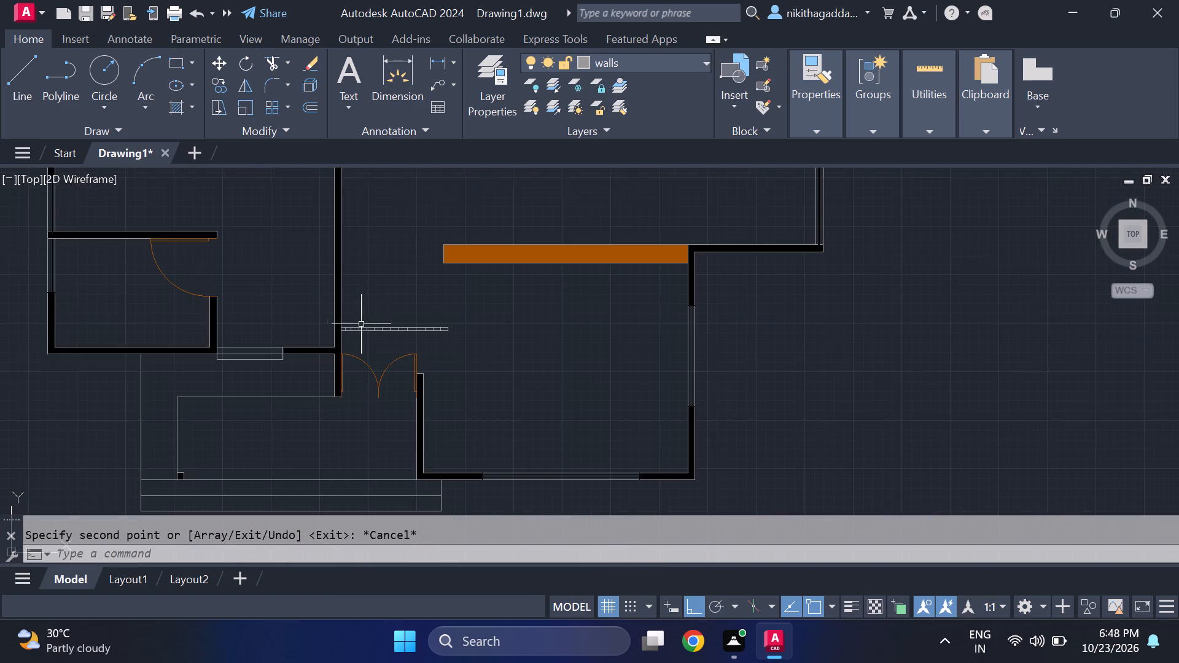
scroll(354, 324, up, 3)
middle_drag(376, 371, 376, 403)
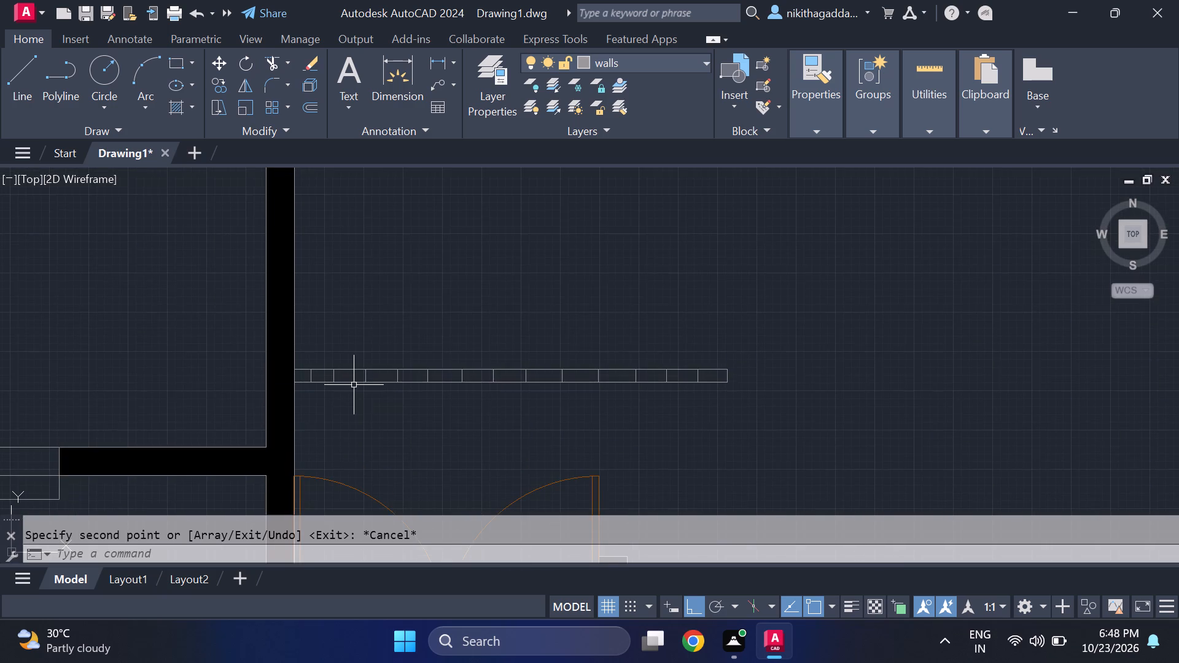
scroll(351, 384, up, 2)
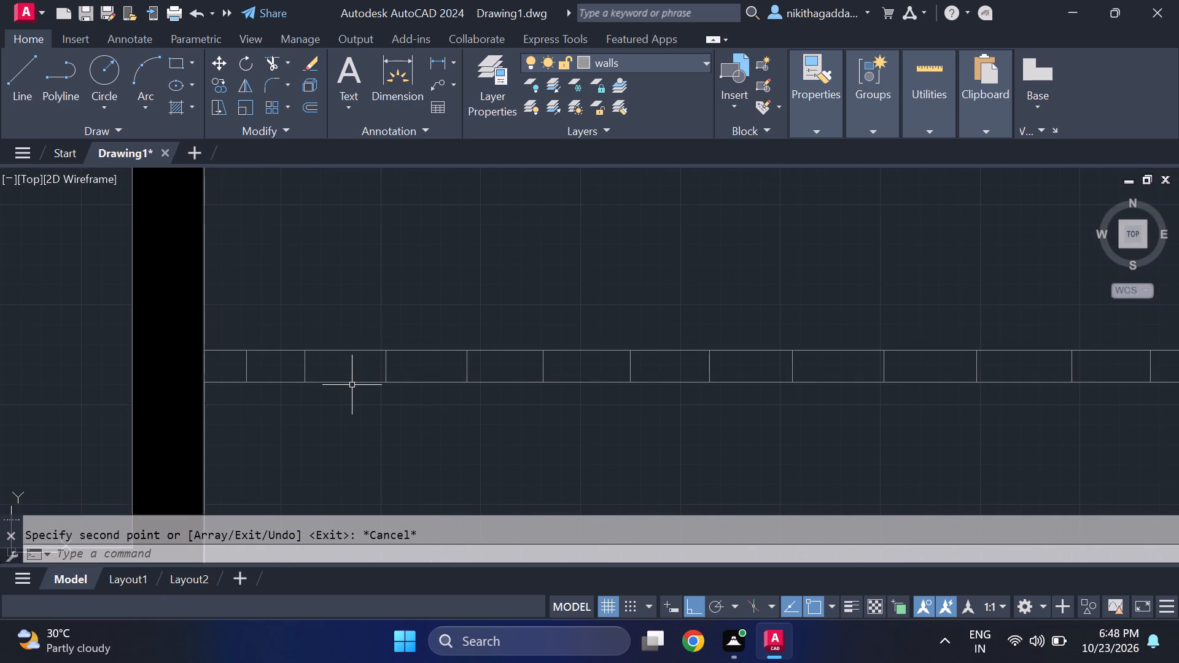
text(hatc)
key(h)
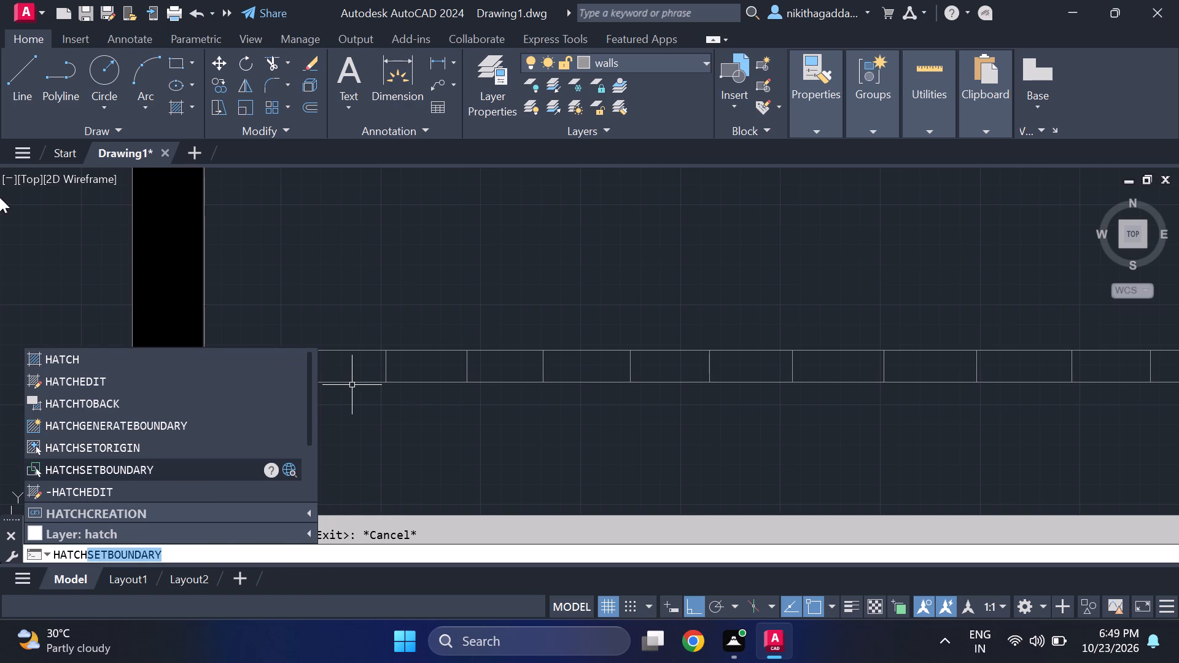
click(101, 368)
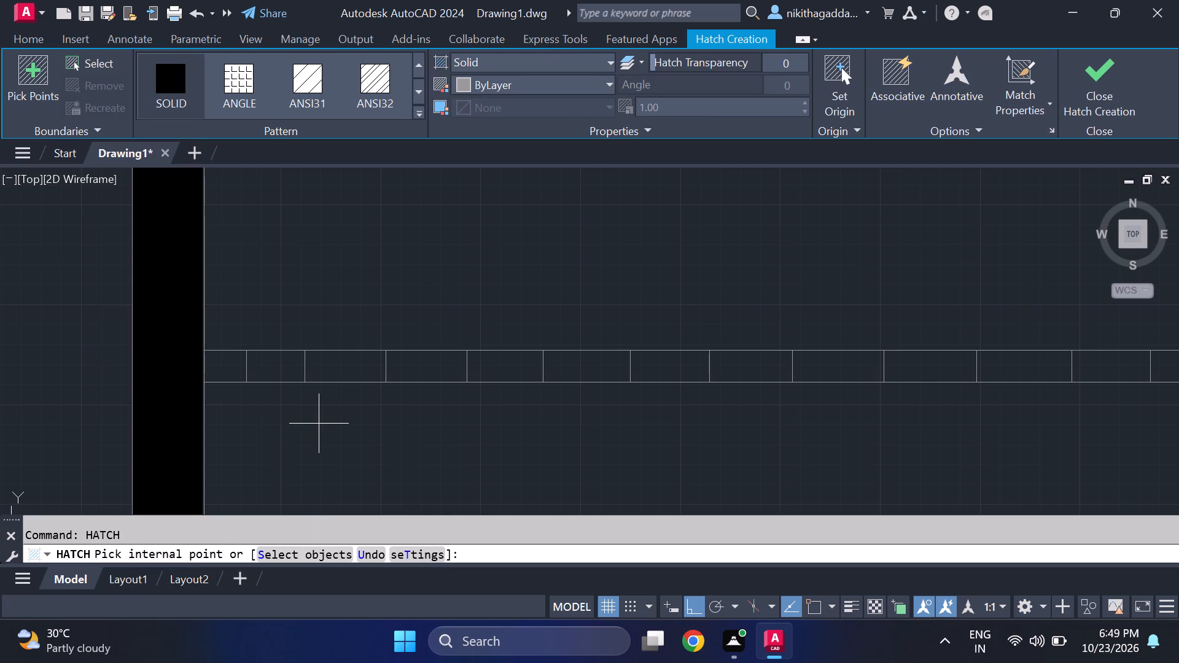
scroll(312, 406, up, 1)
scroll(312, 406, down, 3)
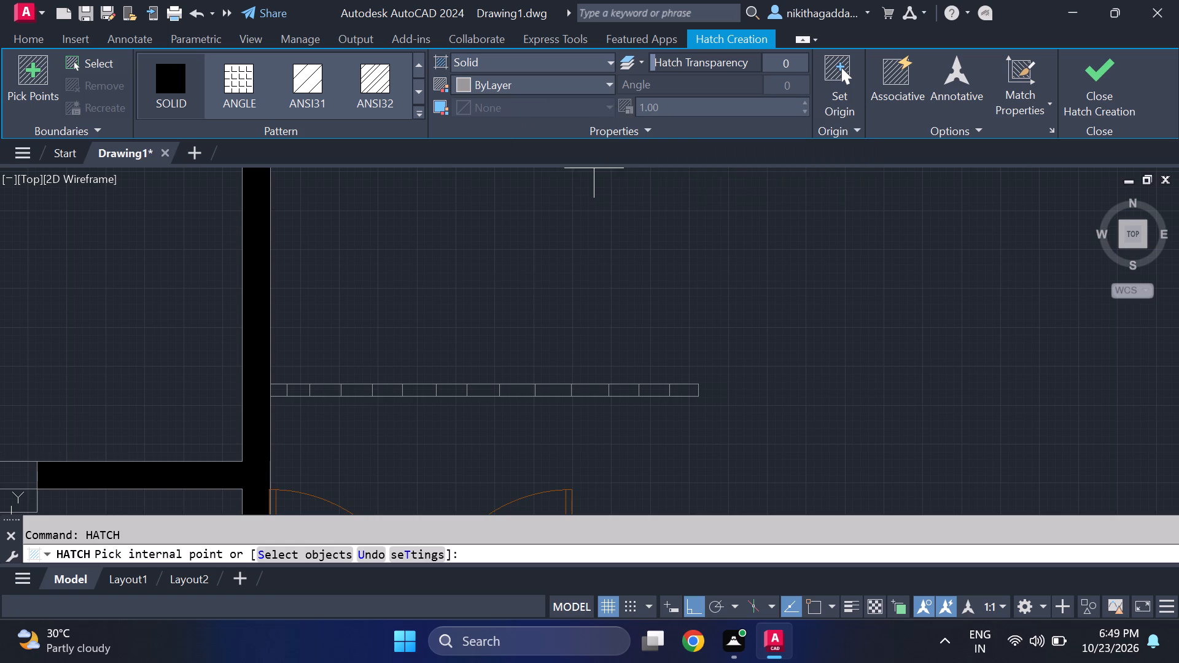
scroll(284, 383, up, 2)
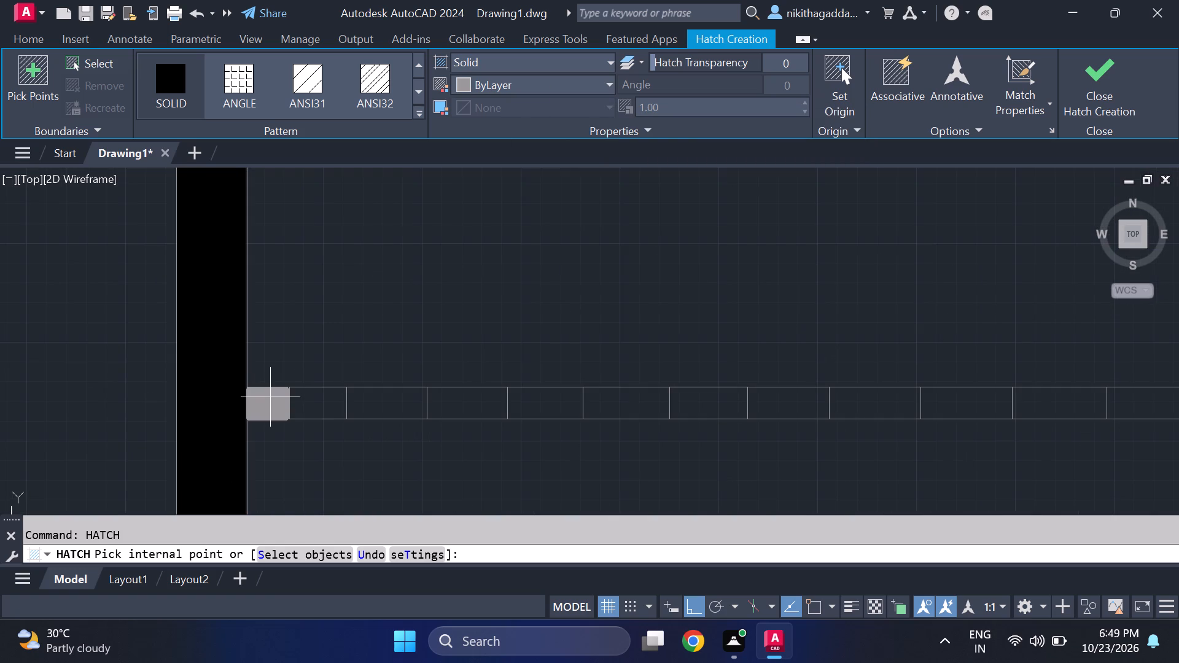
click(270, 397)
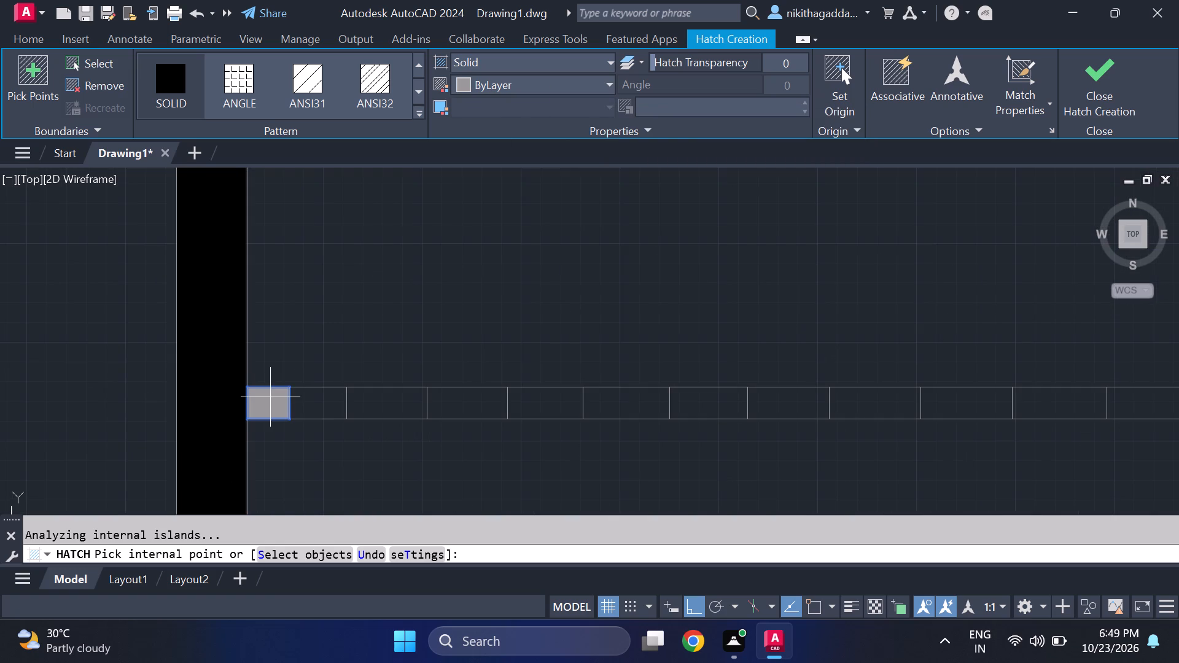
click(414, 409)
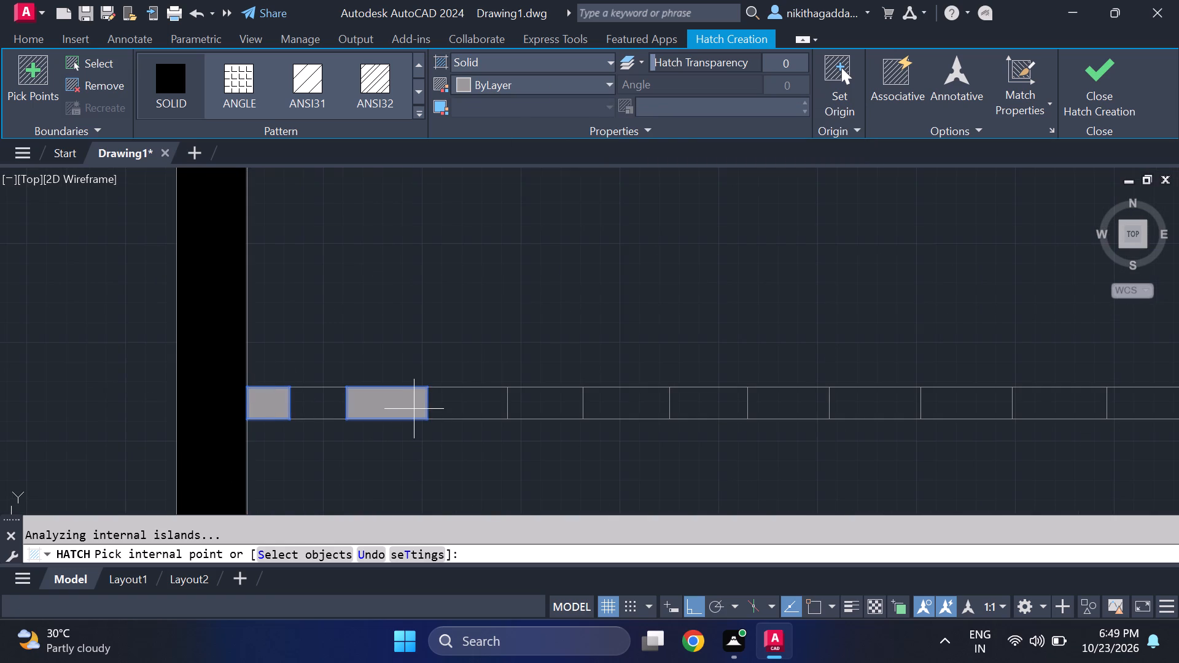
click(535, 400)
scroll(526, 397, down, 3)
middle_drag(528, 418, 502, 422)
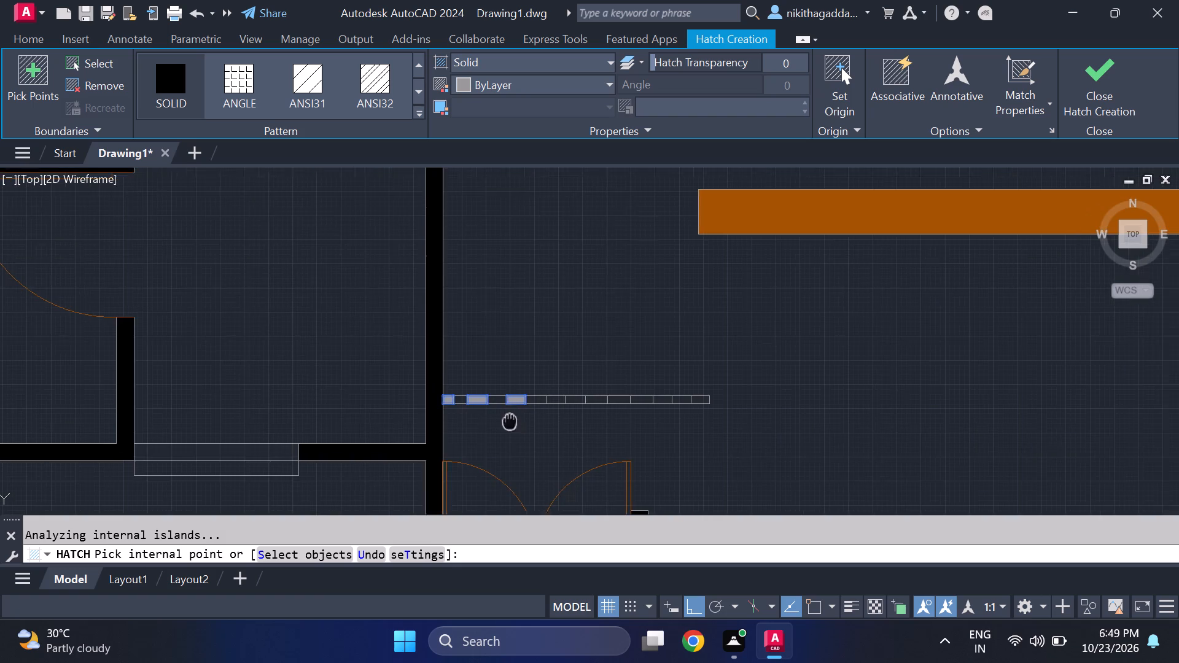
middle_drag(502, 422, 380, 424)
scroll(380, 423, up, 3)
click(515, 376)
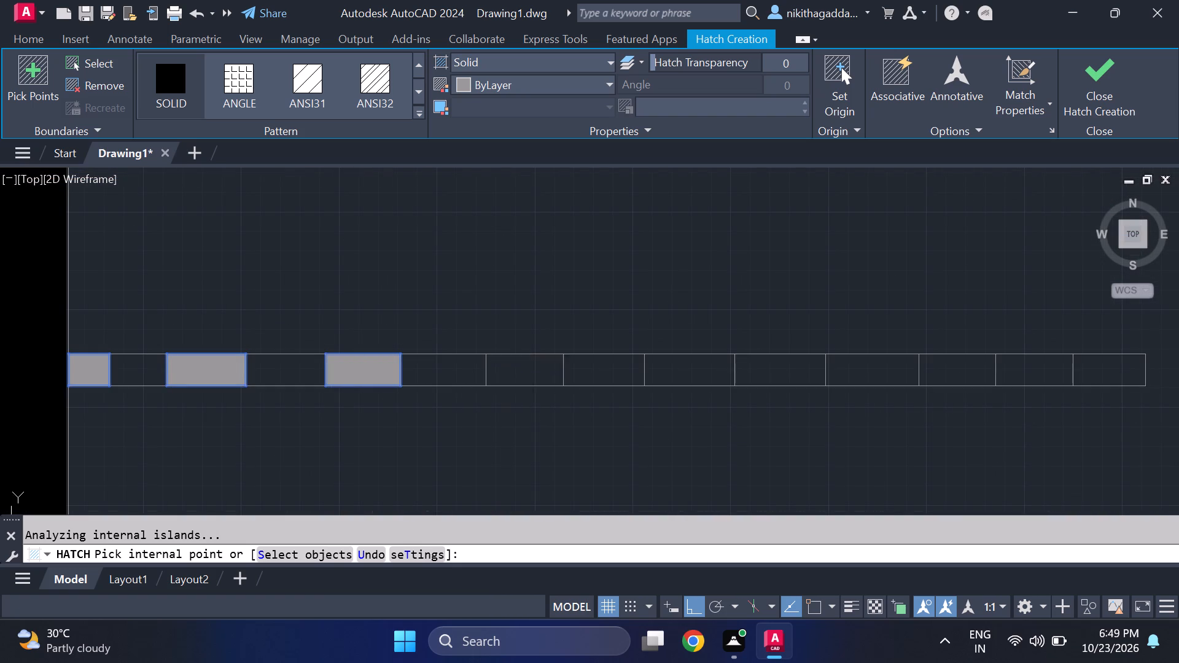
click(685, 376)
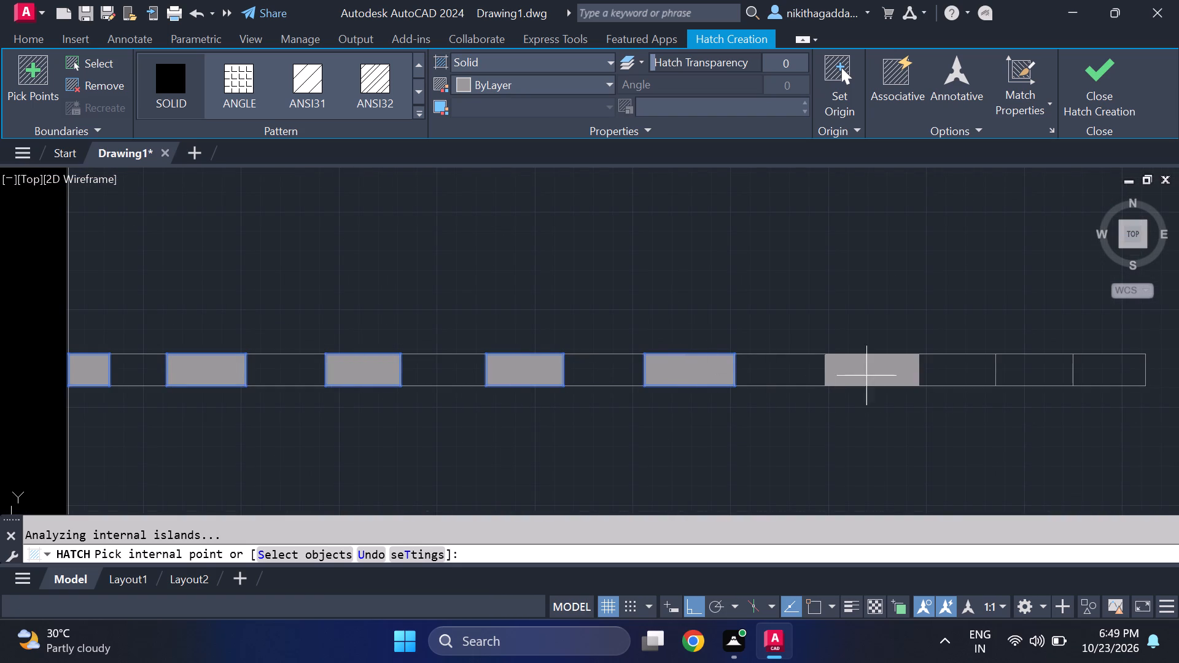
click(876, 374)
click(1041, 366)
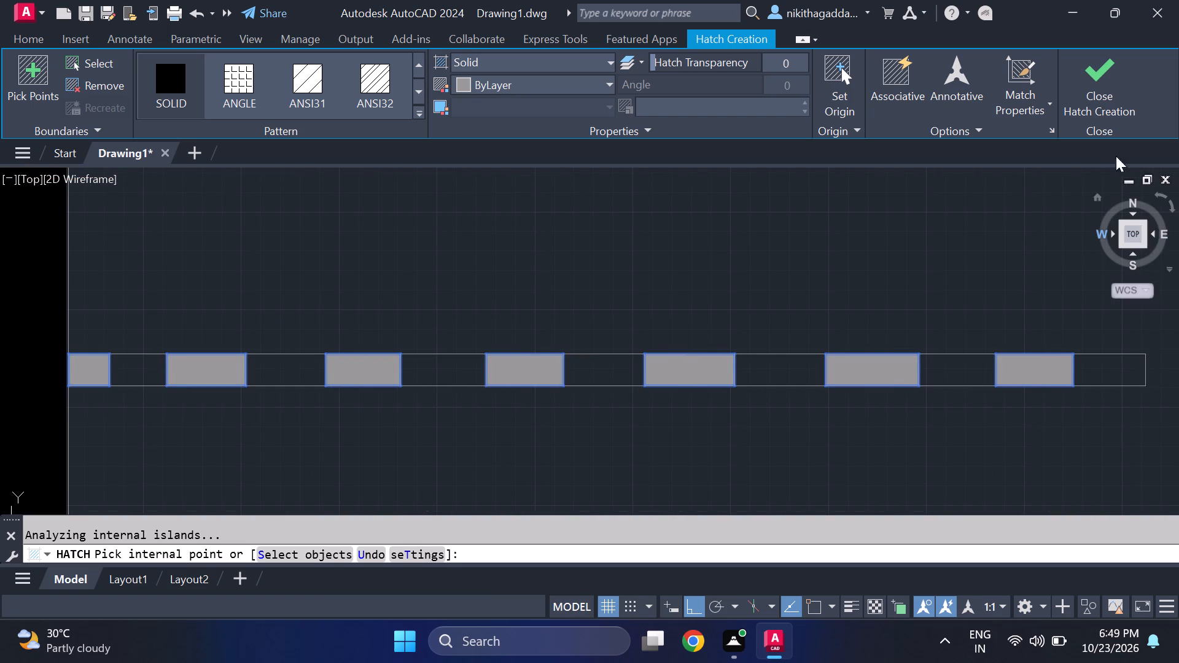
drag(1106, 77, 1086, 100)
Hatch the remaining seven cells of the strip with a Solid fill in colour 205,105,40.
scroll(646, 430, down, 4)
scroll(639, 433, up, 2)
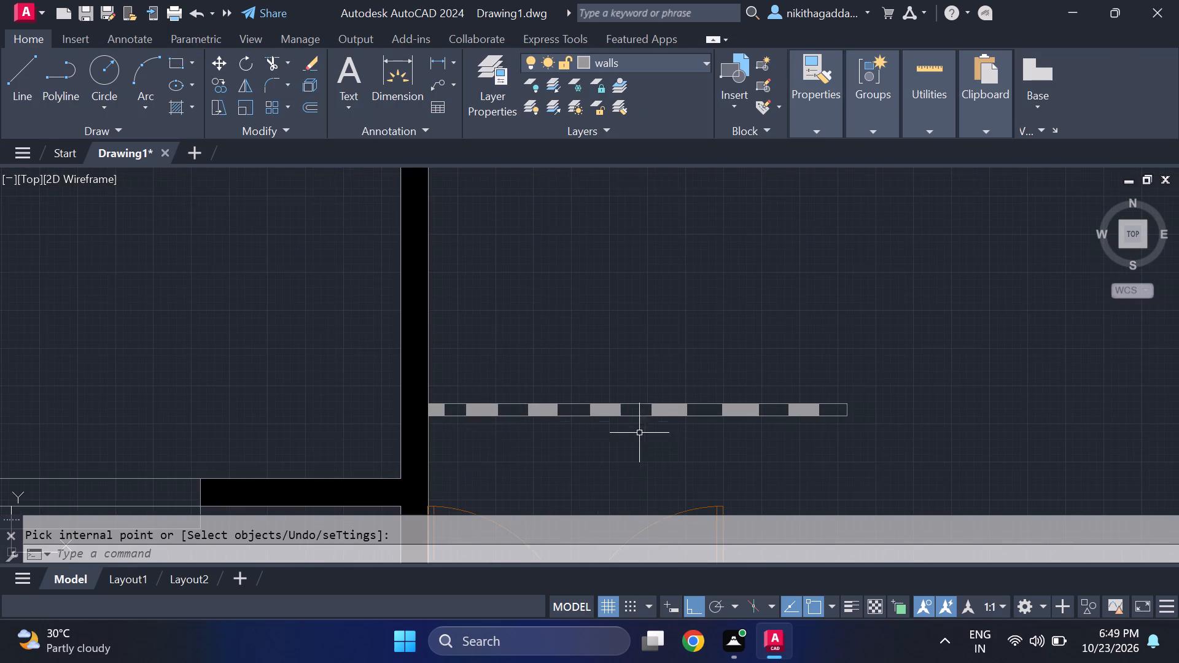
text(hatch)
key(Return)
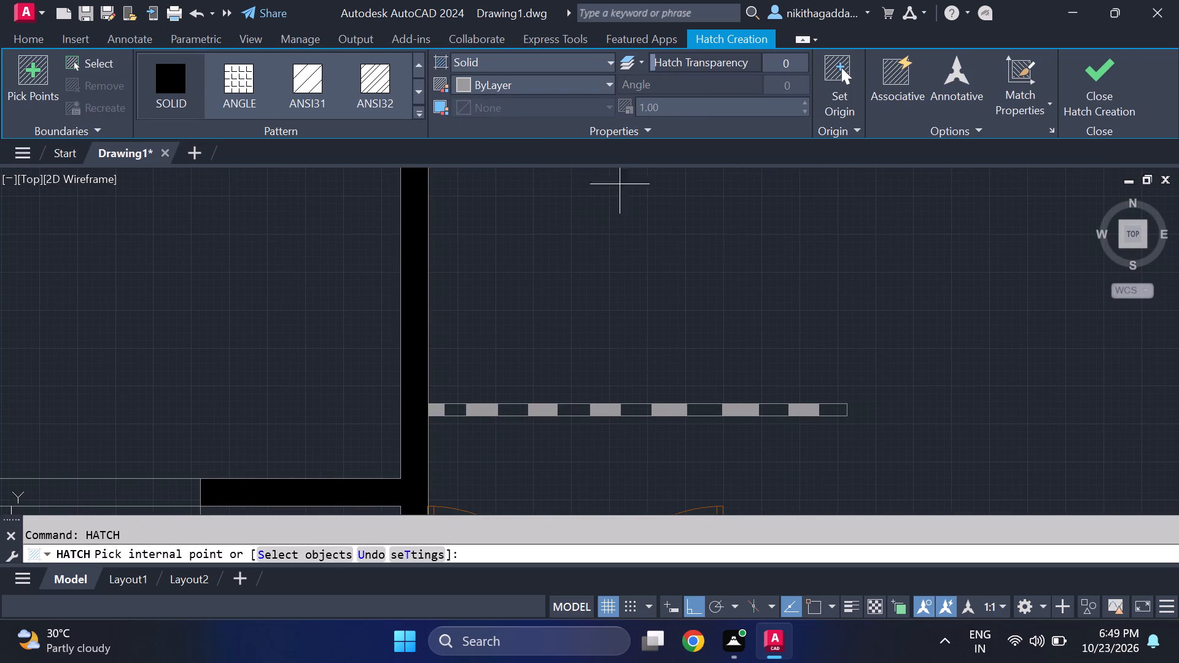
click(604, 77)
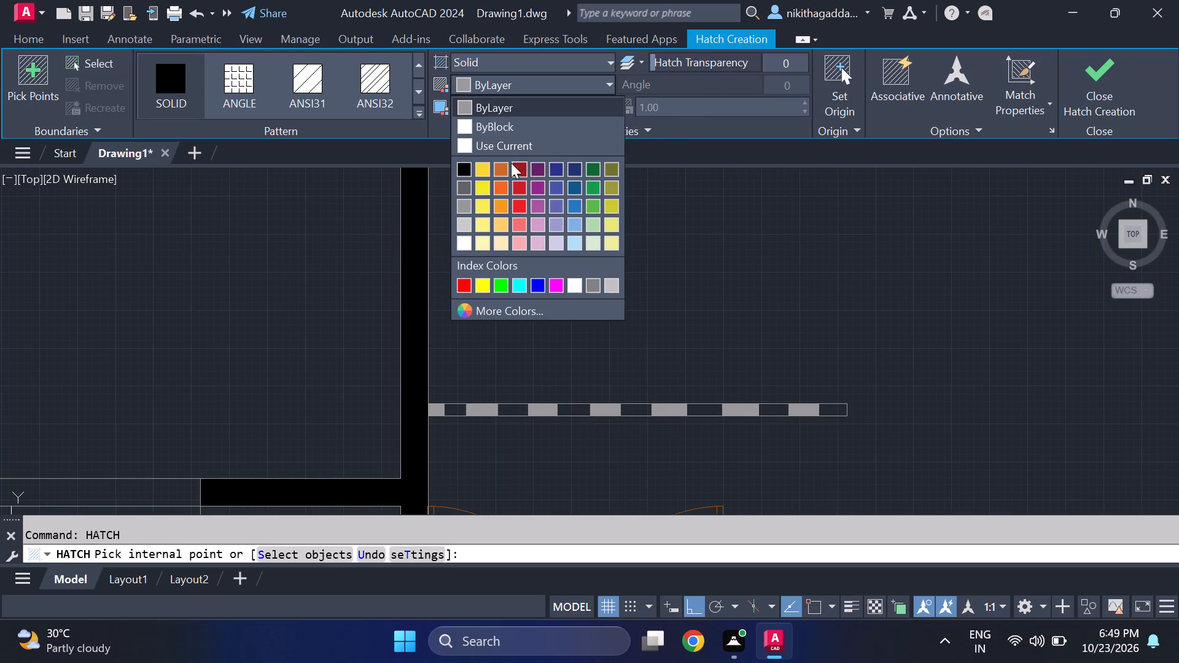
click(498, 167)
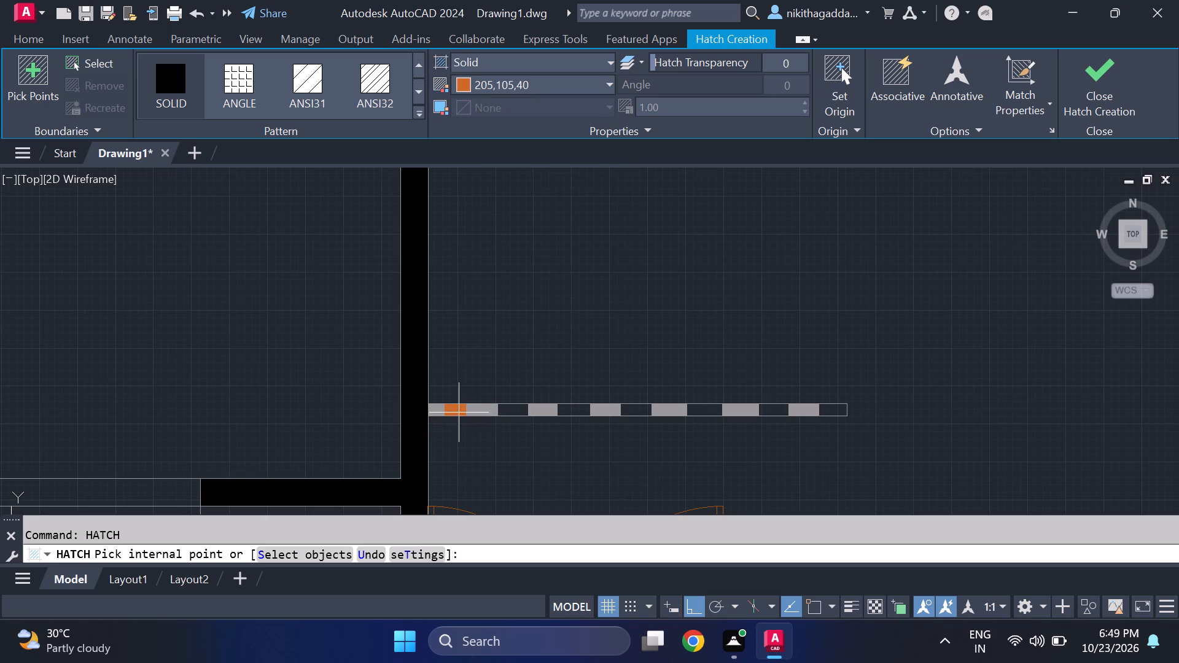
click(459, 413)
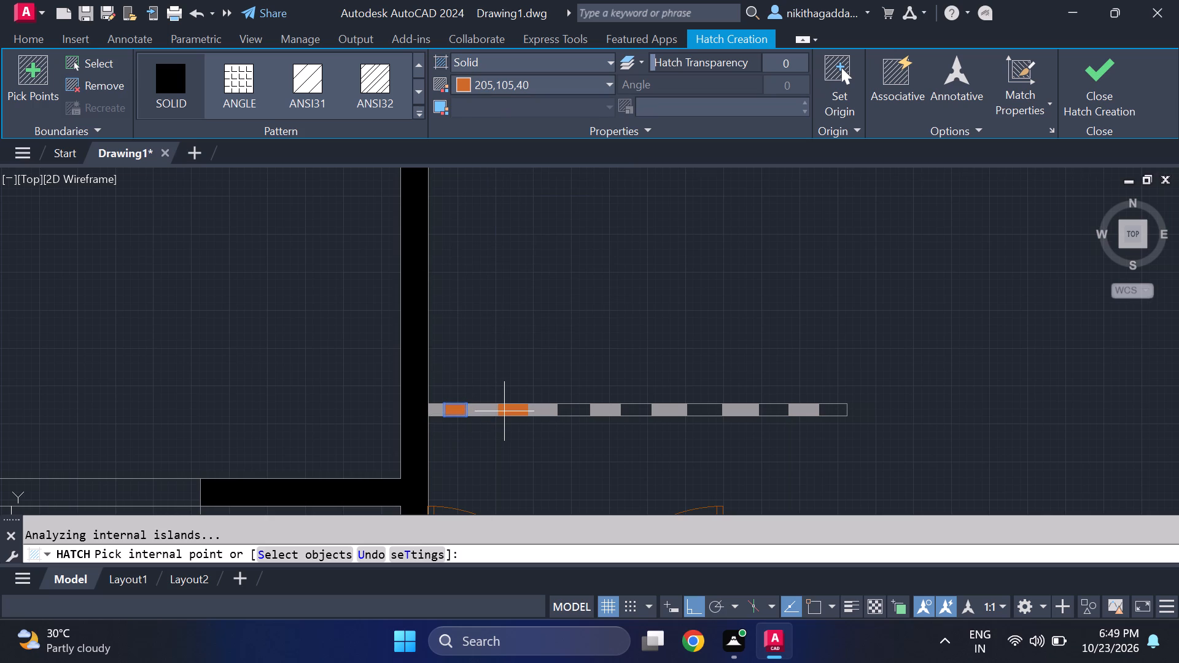
click(505, 411)
click(567, 408)
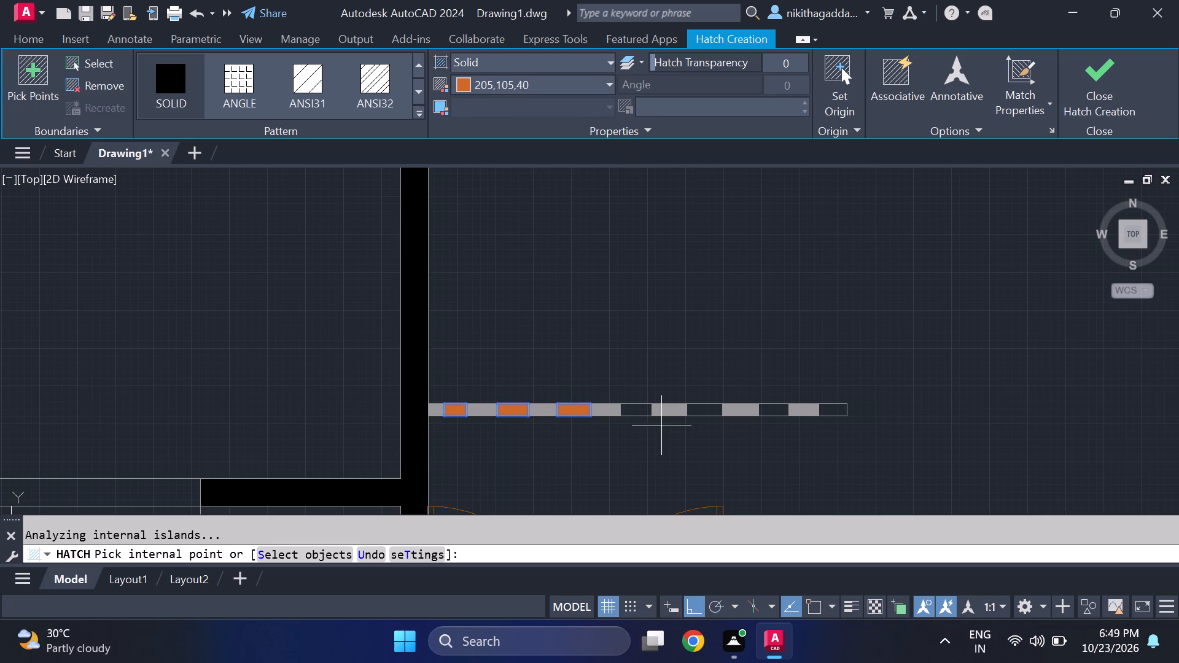
click(639, 414)
click(693, 411)
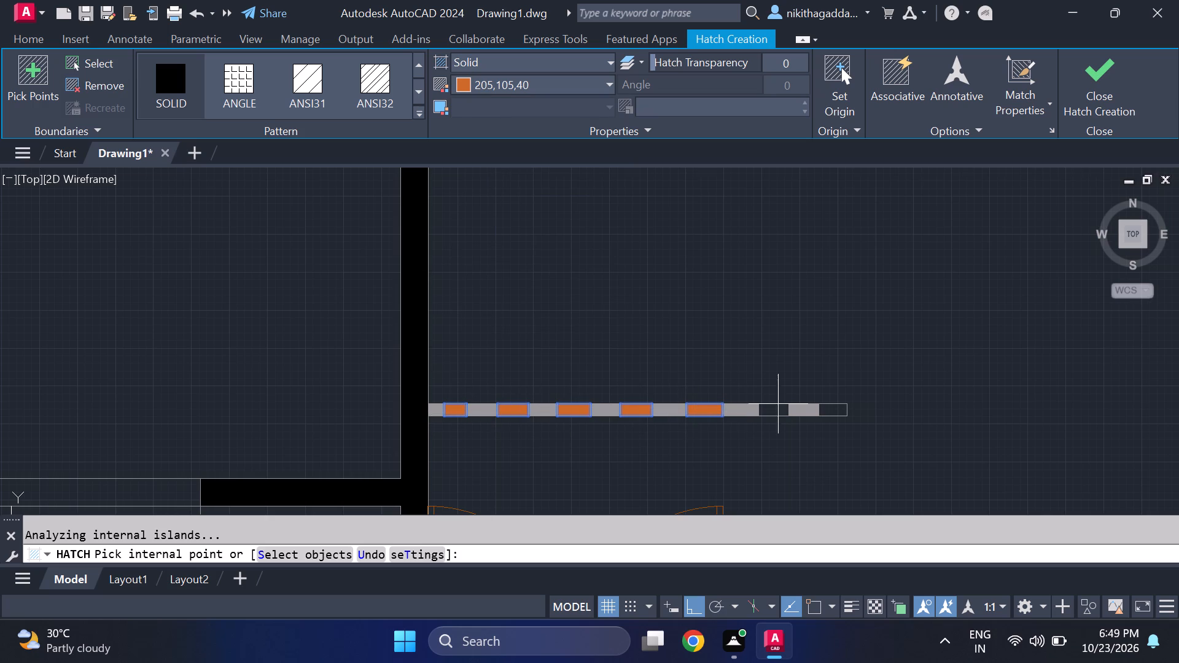
click(784, 406)
click(842, 412)
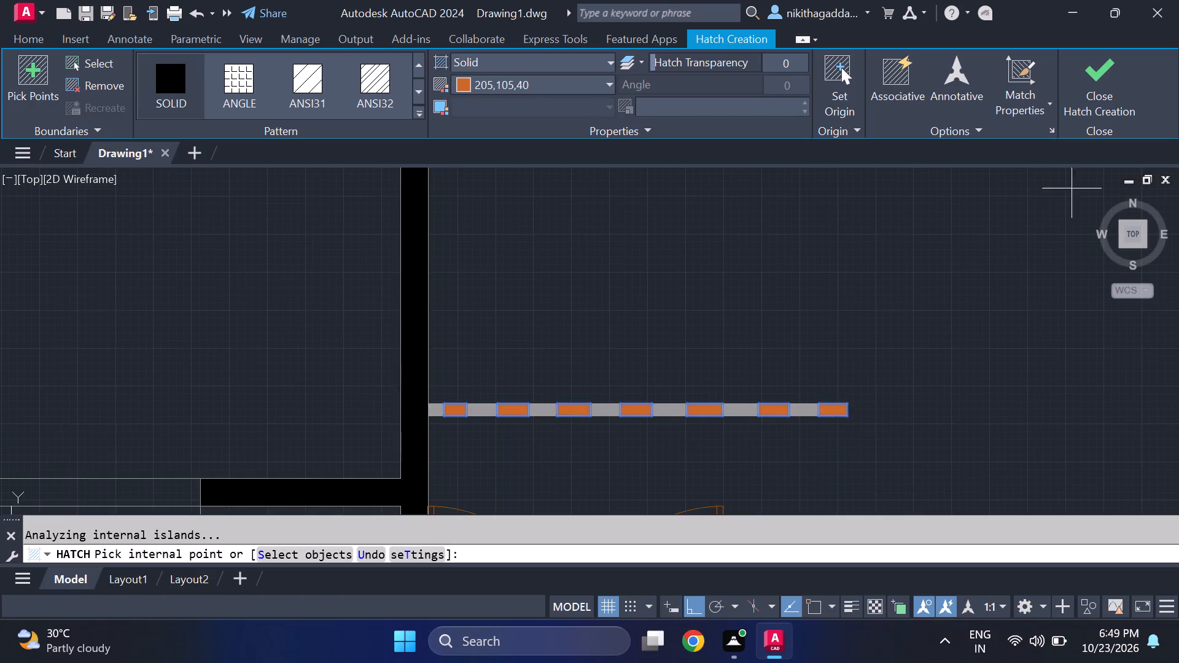
click(1076, 104)
Examine the striped partition and its surroundings at the double-door entrance in the floor plan.
scroll(753, 400, down, 3)
middle_drag(777, 451, 530, 451)
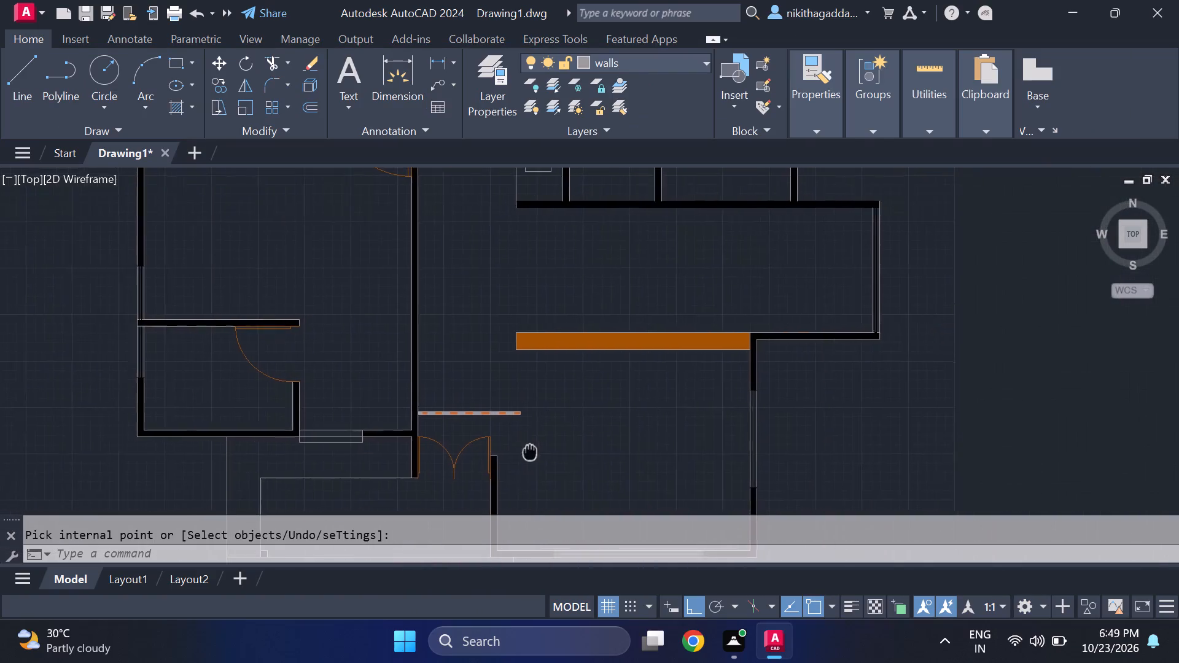
middle_drag(530, 451, 469, 425)
scroll(482, 401, down, 2)
scroll(495, 428, up, 2)
middle_drag(503, 432, 503, 437)
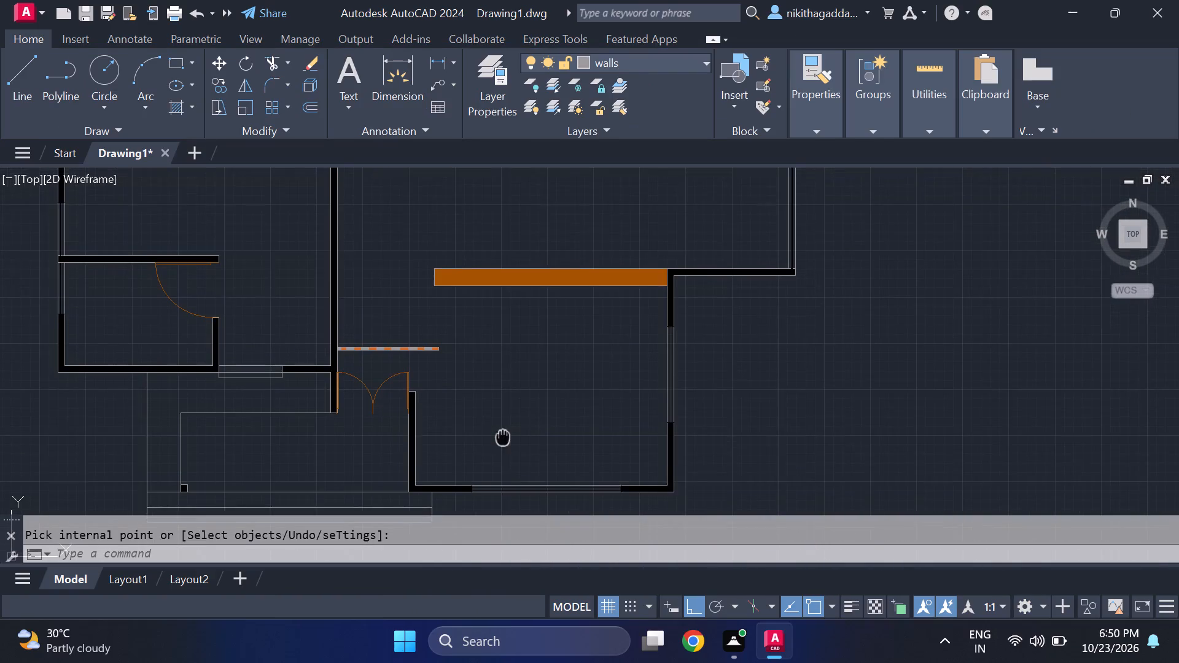
middle_drag(503, 437, 469, 414)
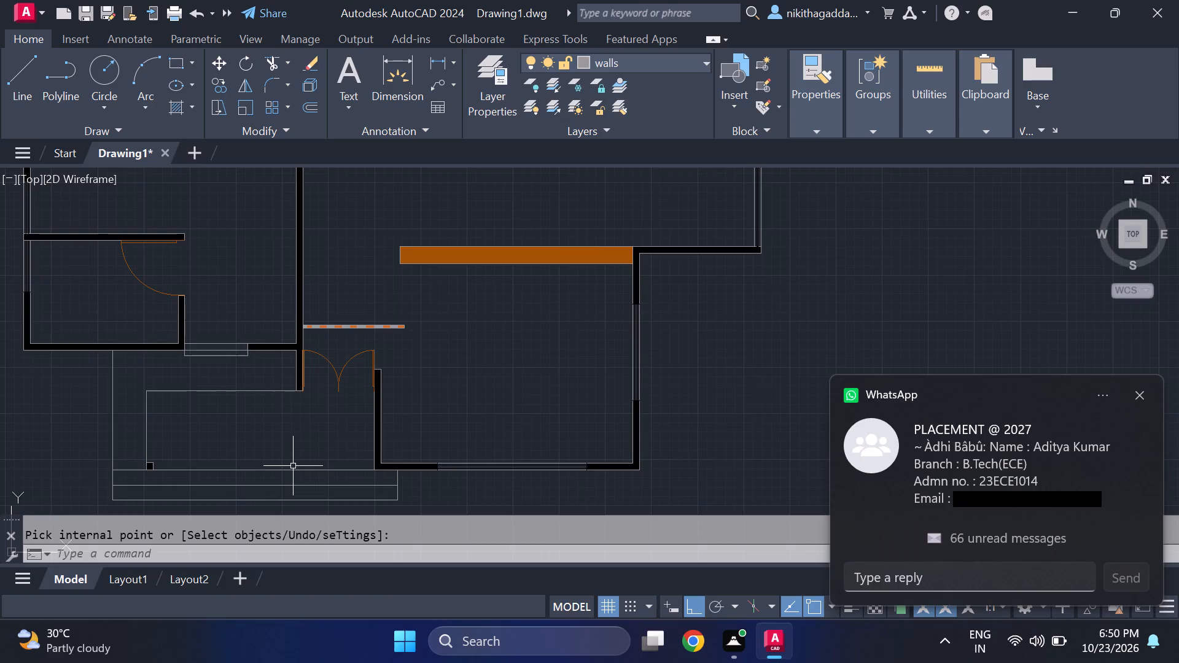
scroll(293, 466, down, 2)
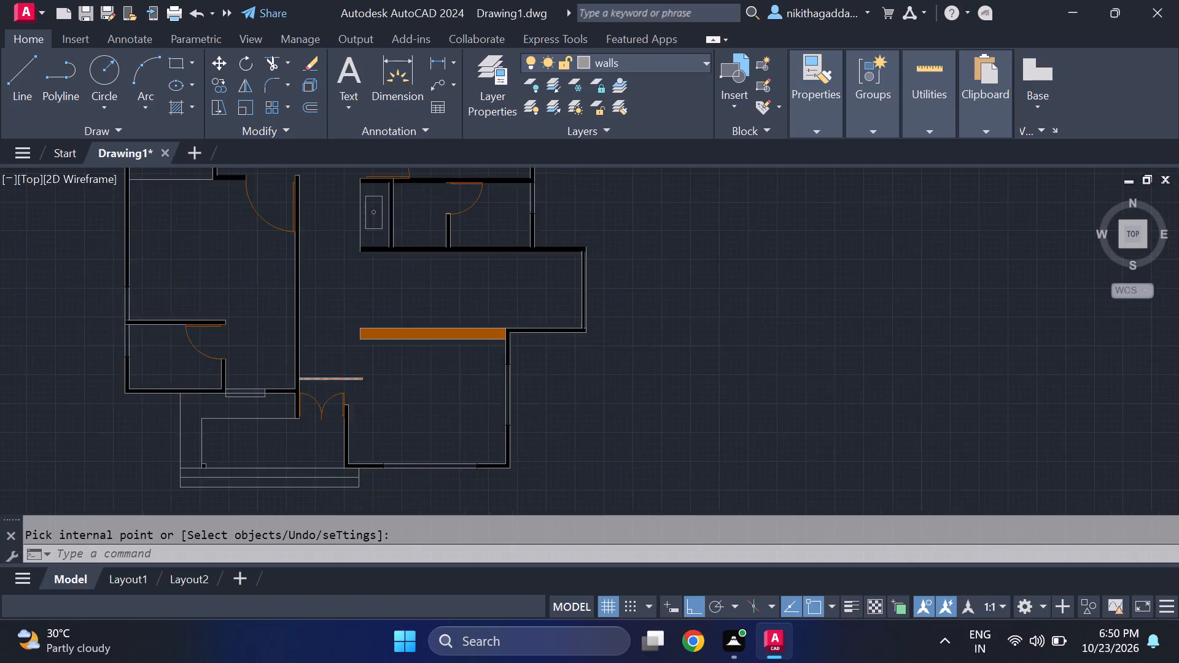
scroll(280, 452, up, 2)
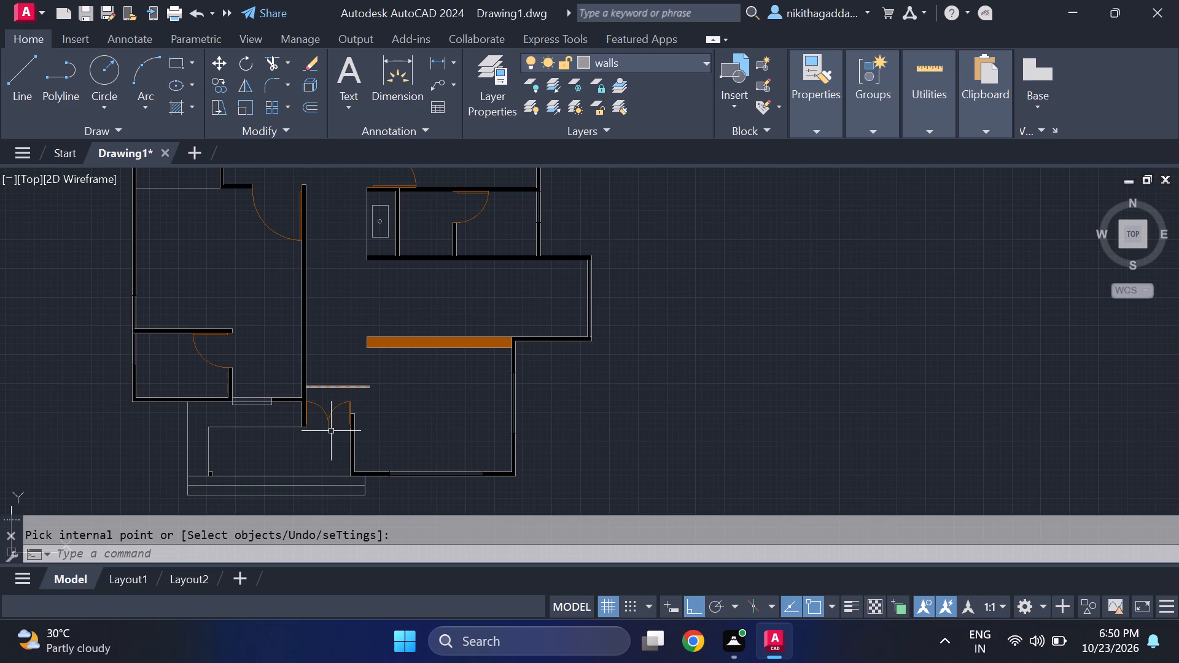
scroll(372, 419, up, 2)
middle_drag(379, 420, 370, 403)
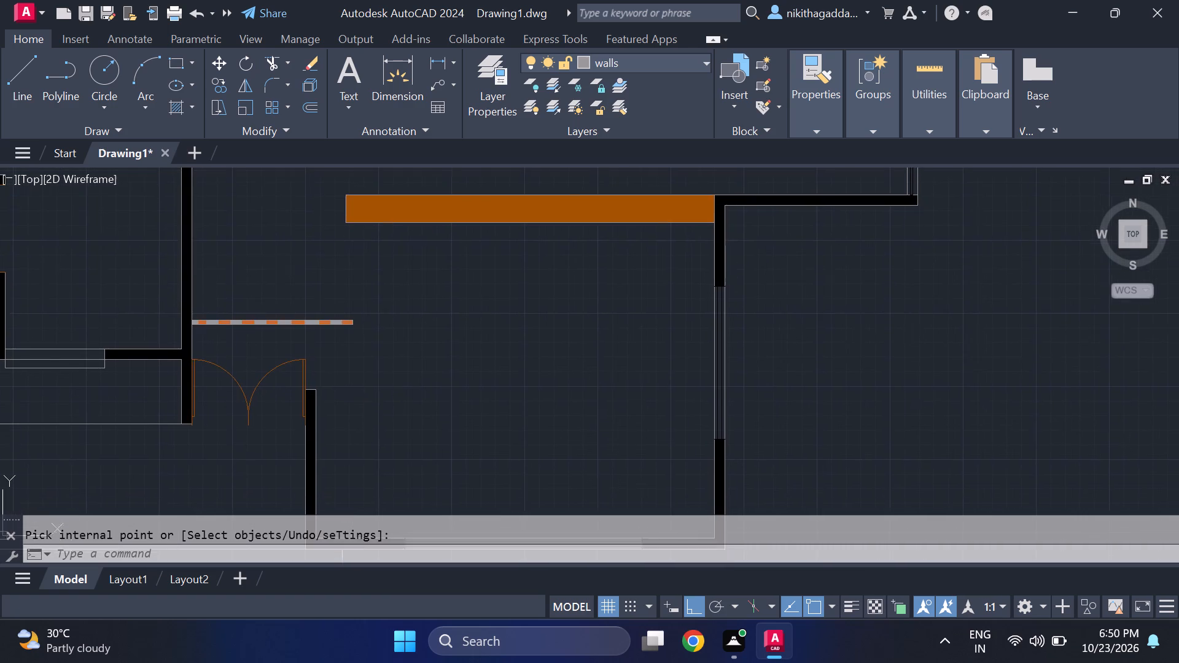
Draw a vertical line from the lower-left corner of the room's upper wall down to the orange slab's upper-left corner.
scroll(372, 386, down, 2)
middle_drag(377, 383, 461, 506)
scroll(450, 493, up, 1)
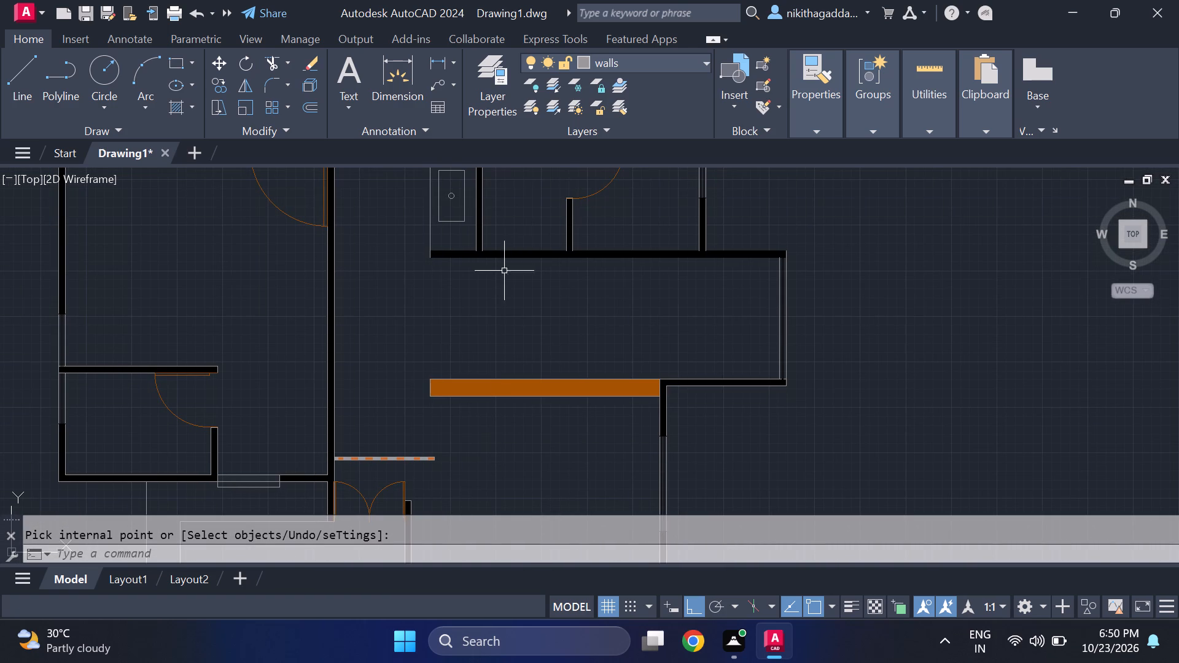
key(l)
key(Return)
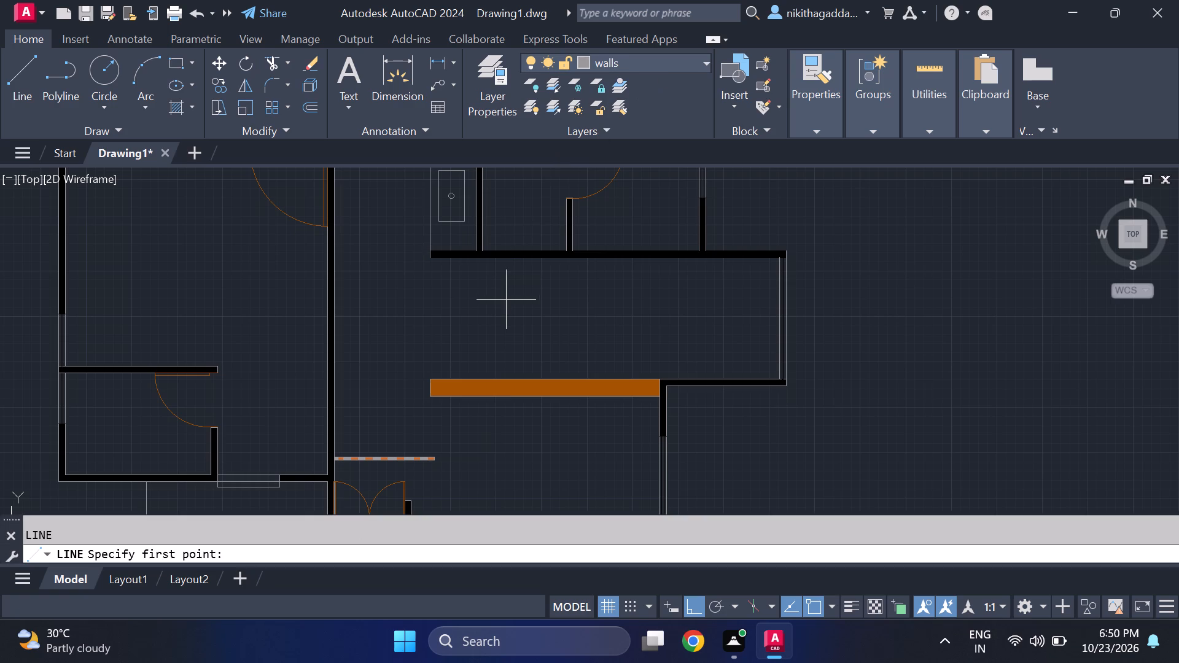
scroll(464, 295, up, 2)
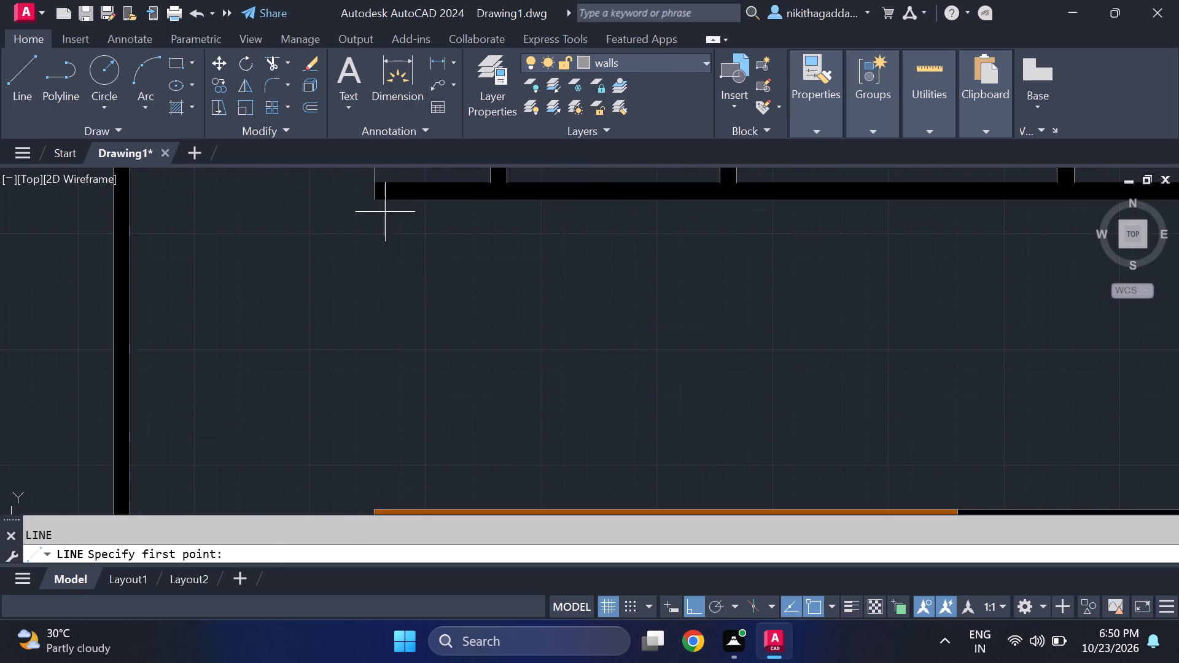
click(379, 204)
scroll(449, 423, down, 3)
scroll(432, 446, up, 3)
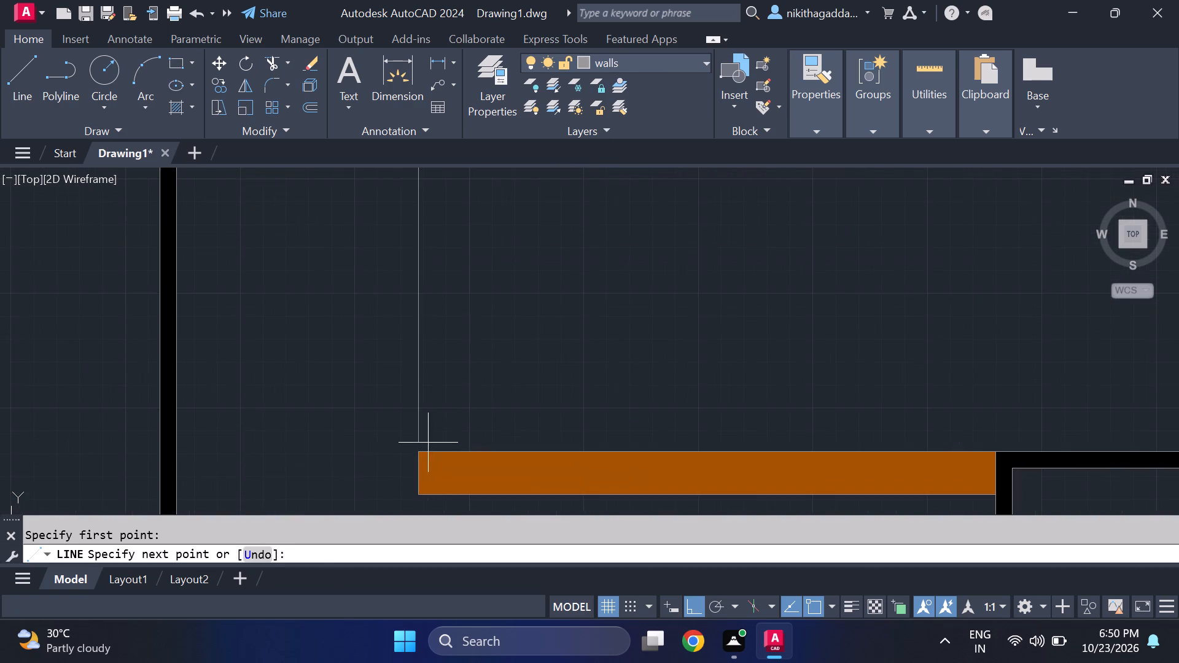
scroll(403, 450, up, 2)
click(434, 454)
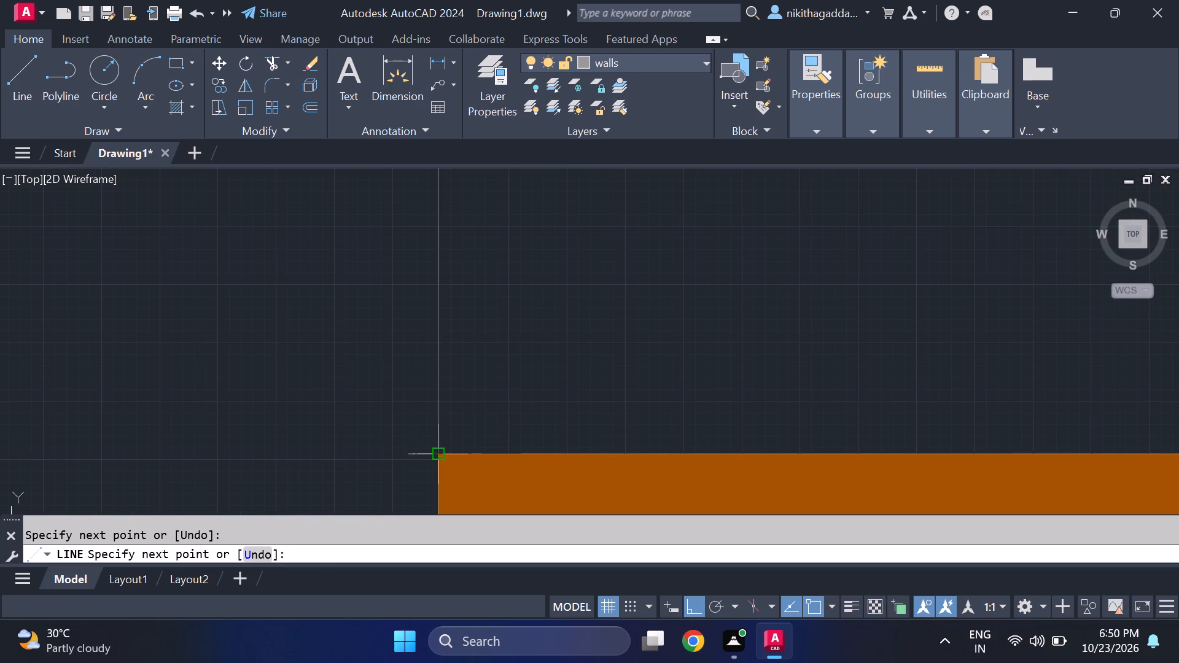
scroll(552, 363, down, 4)
key(space)
Draw a rectangle of lines about 8 ft wide and 6 ft high just above the slab's right end and adjoining wall.
key(space)
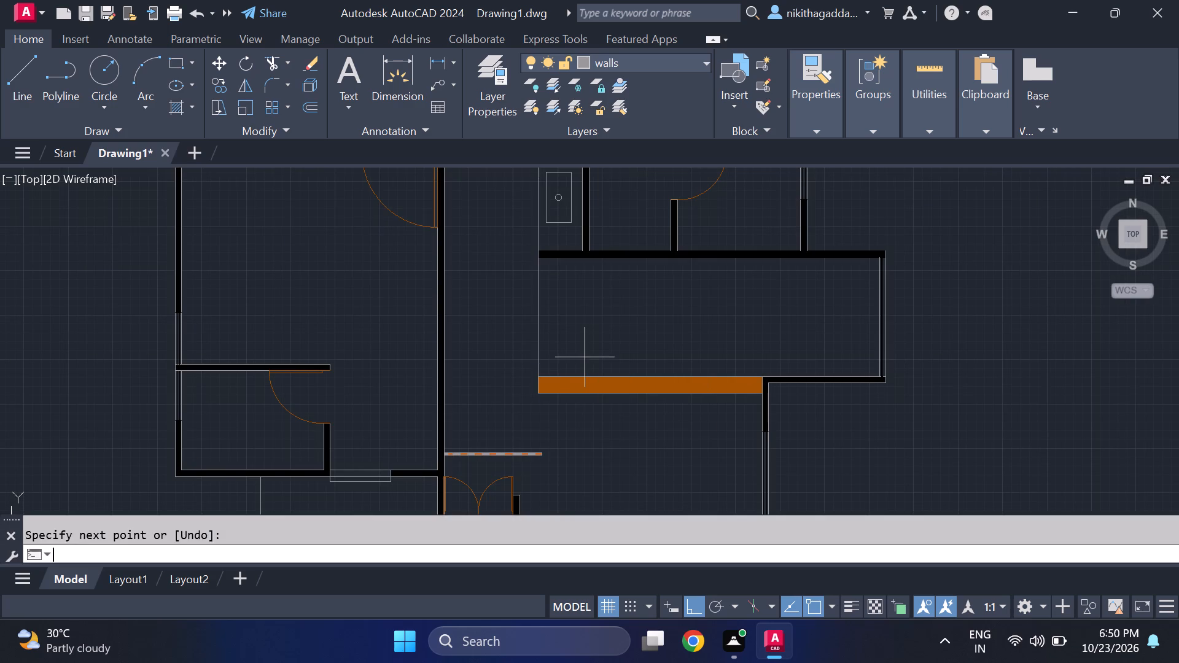
middle_drag(584, 356, 470, 389)
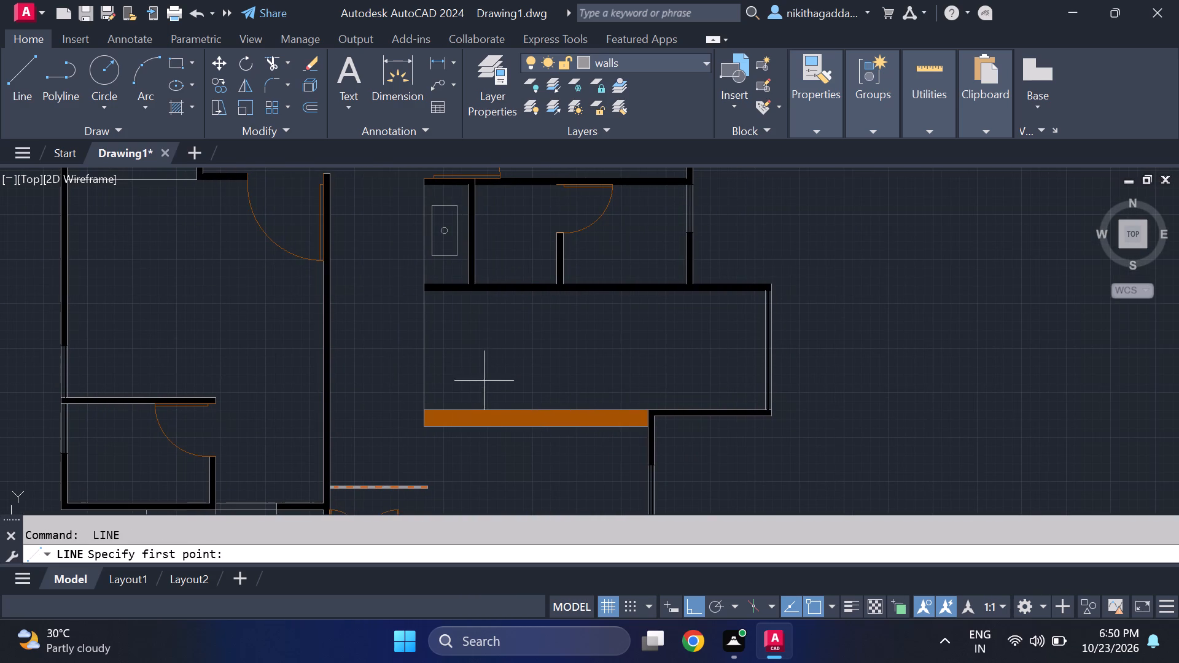
middle_drag(551, 363, 463, 404)
scroll(463, 404, up, 1)
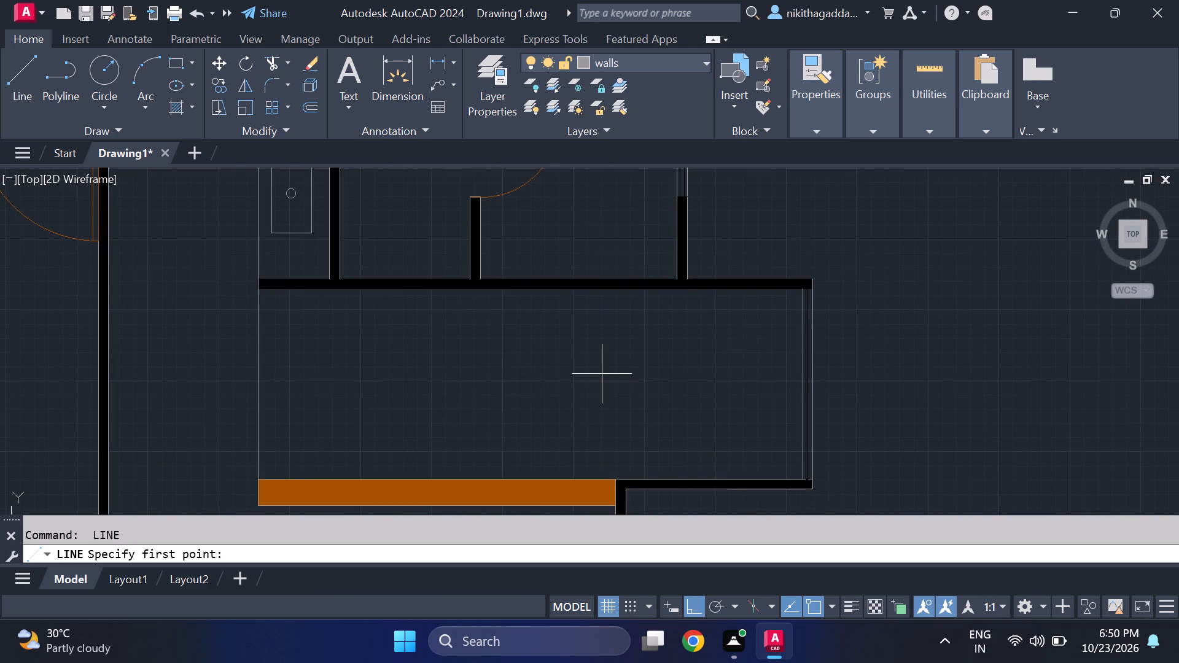
middle_drag(587, 369, 529, 360)
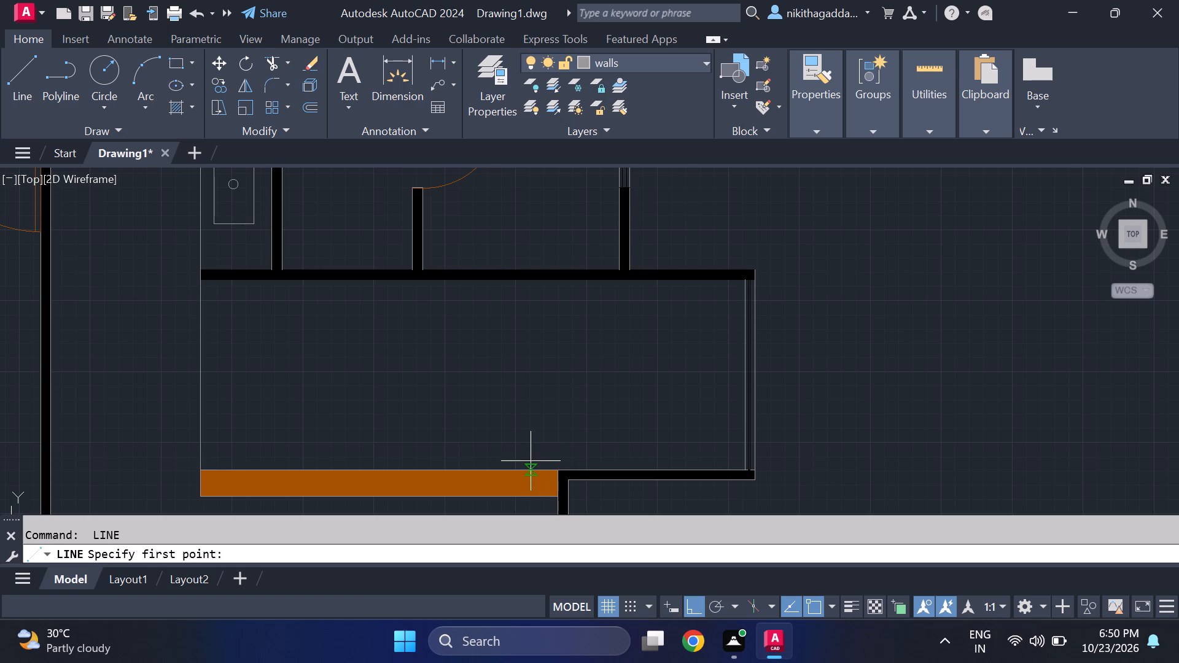
click(531, 457)
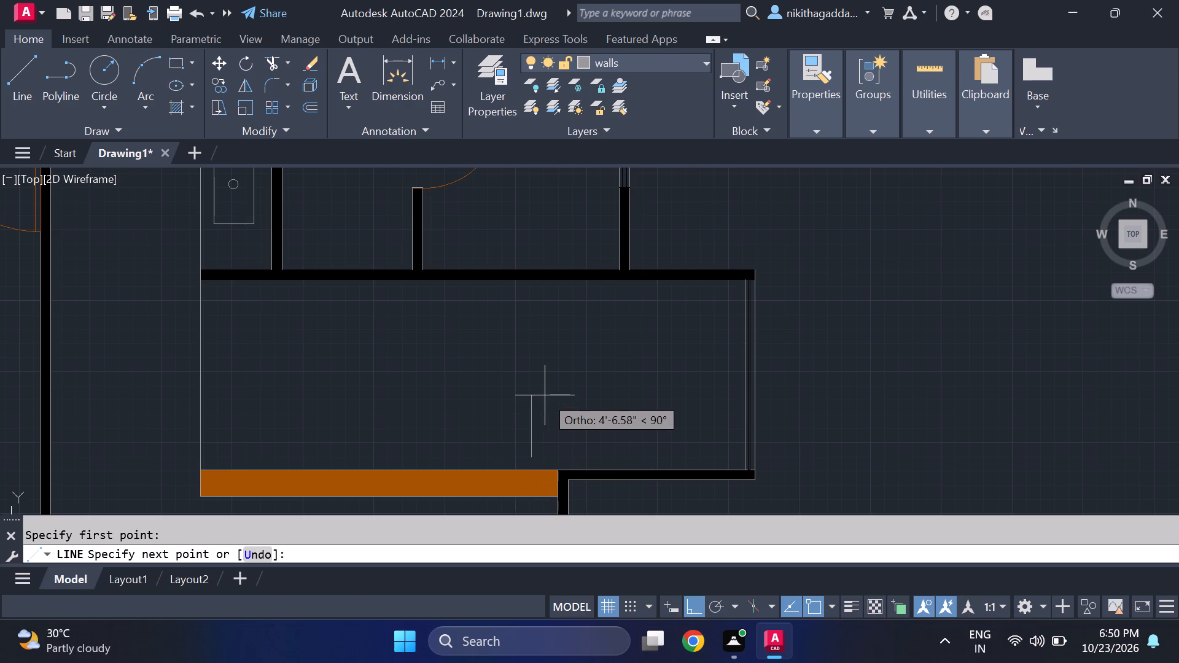
click(540, 372)
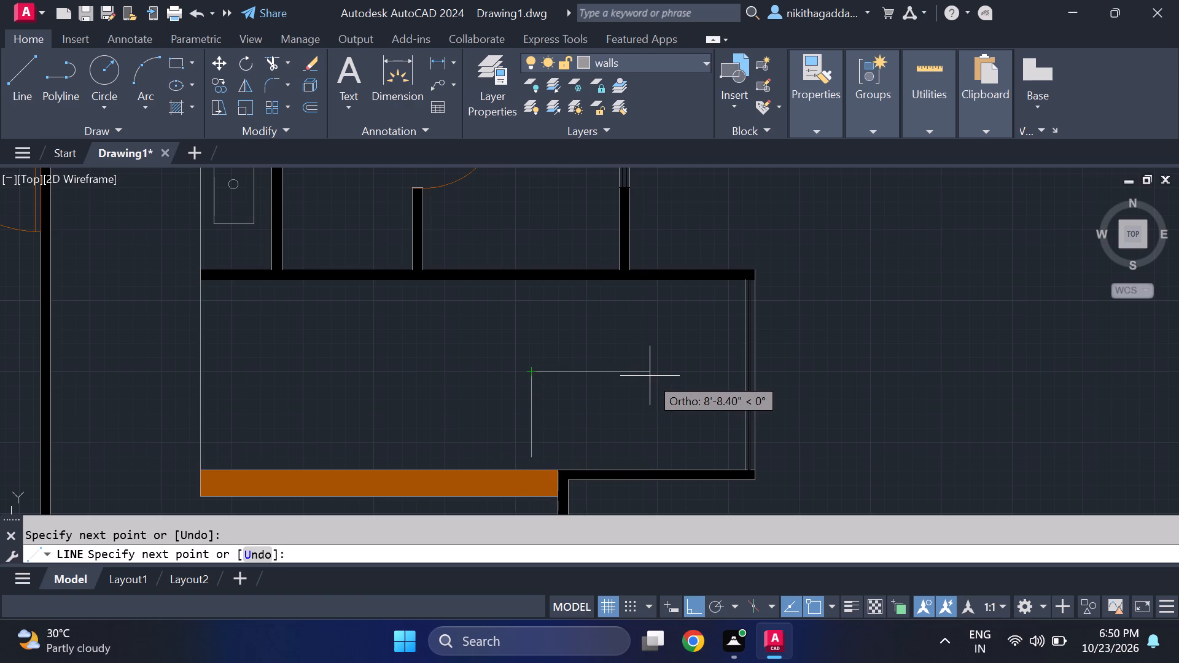
click(645, 374)
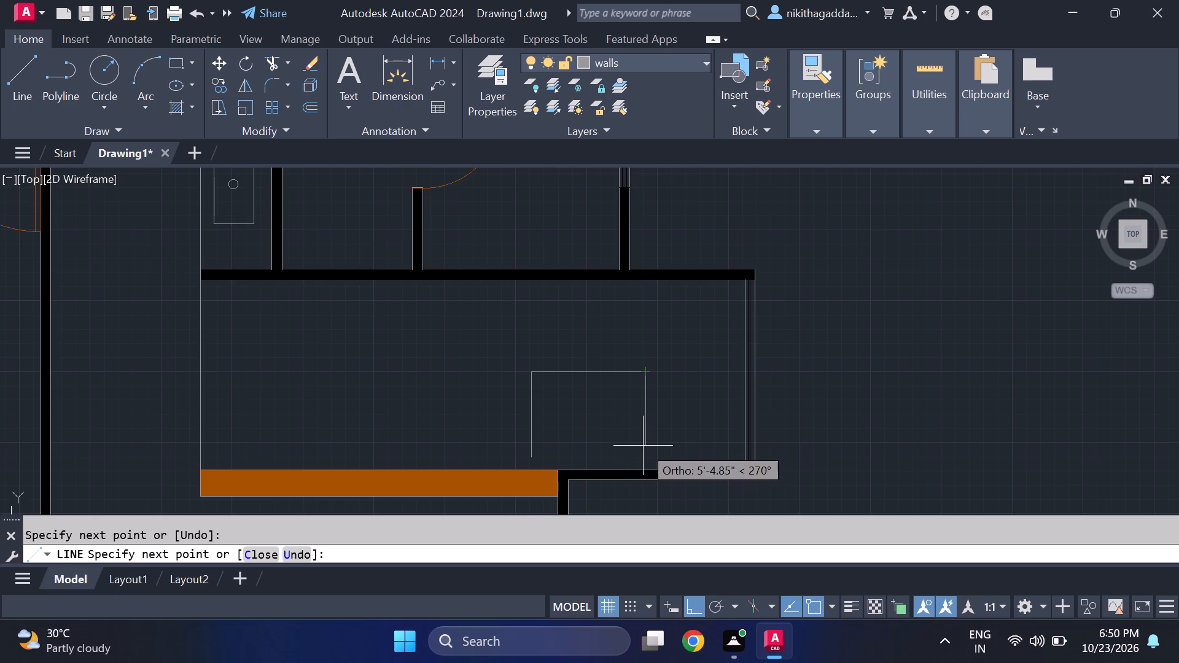
scroll(643, 446, up, 1)
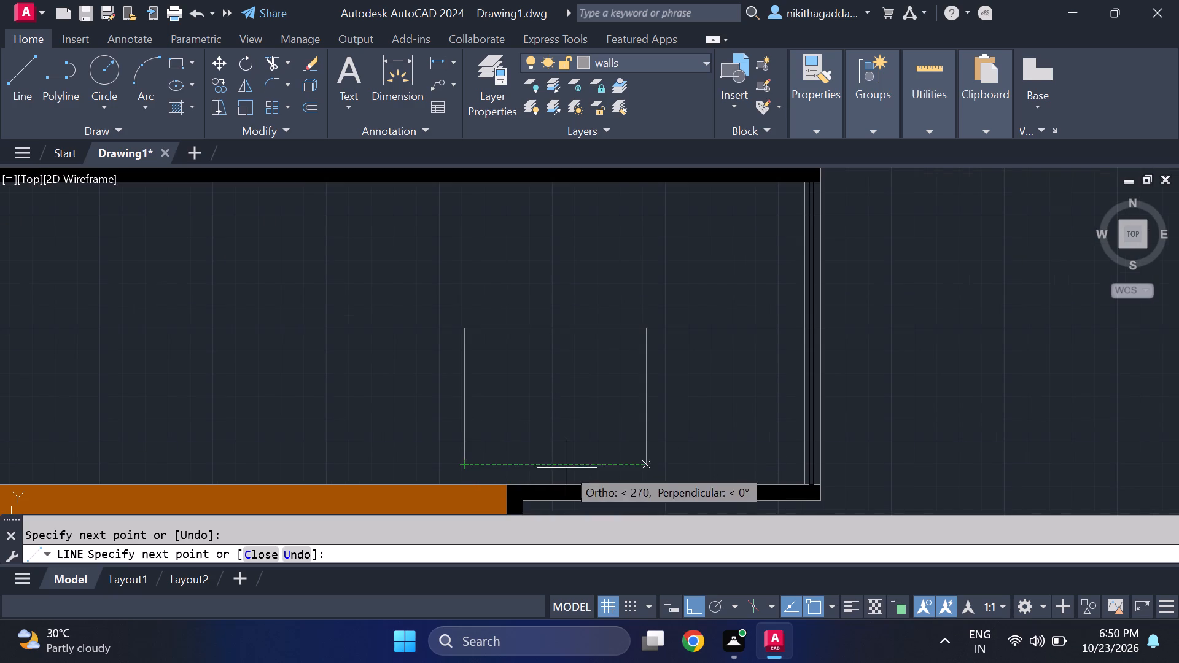
click(648, 467)
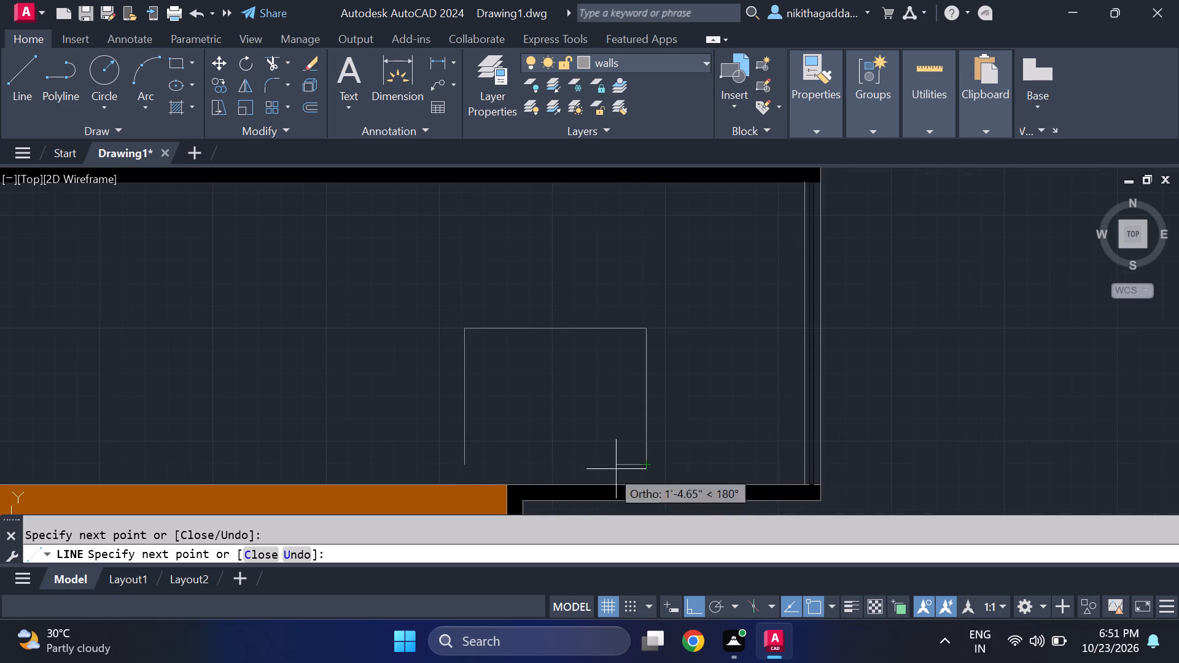
click(459, 468)
scroll(624, 324, down, 3)
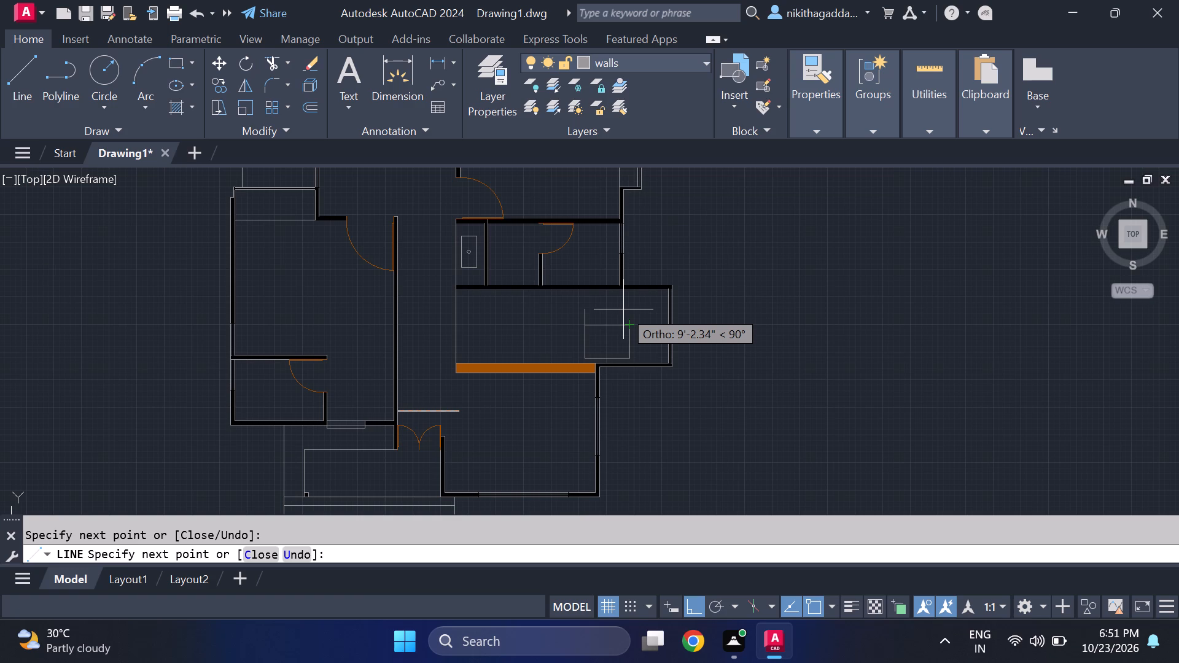
key(Escape)
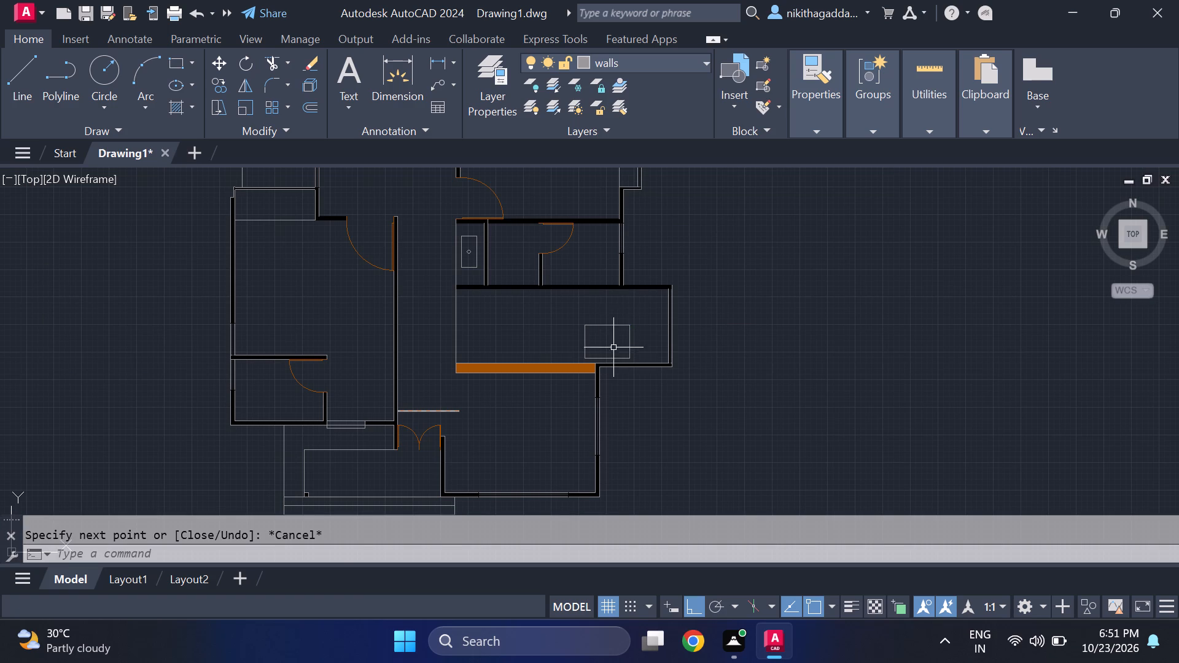
Draw a vertical line from the upper wall's underside to the orange slab's top edge, just inside the room's left edge line.
scroll(606, 351, up, 2)
scroll(604, 351, down, 3)
scroll(519, 322, down, 1)
middle_drag(520, 322, 515, 333)
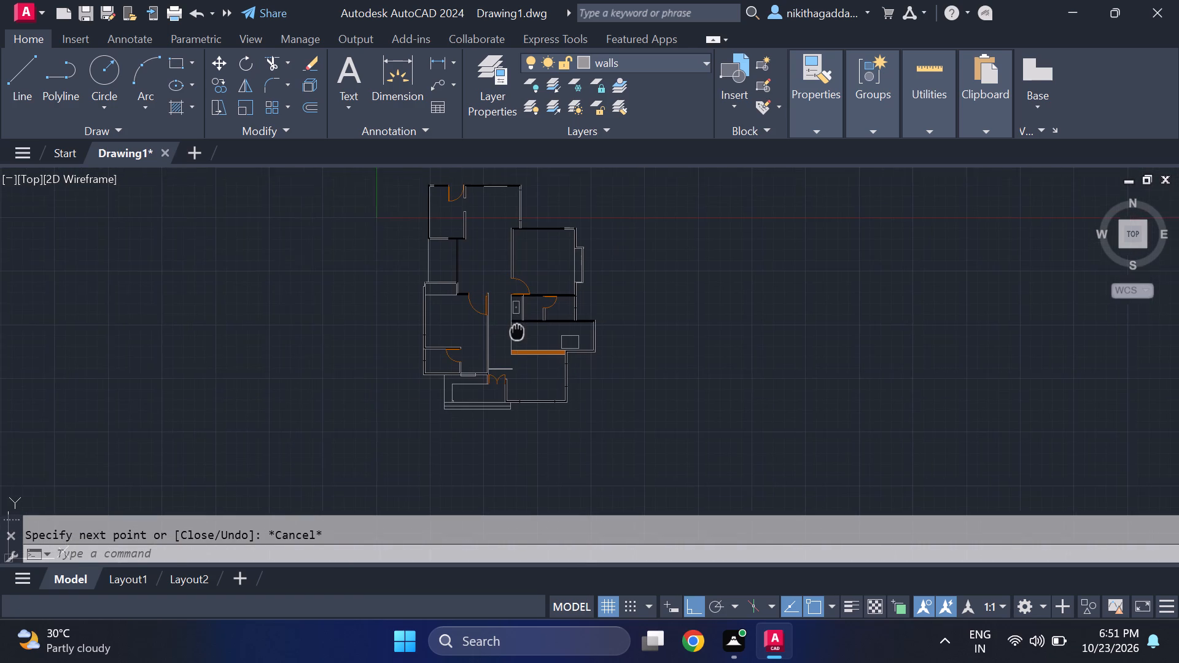
middle_drag(515, 333, 512, 349)
key(l)
key(Return)
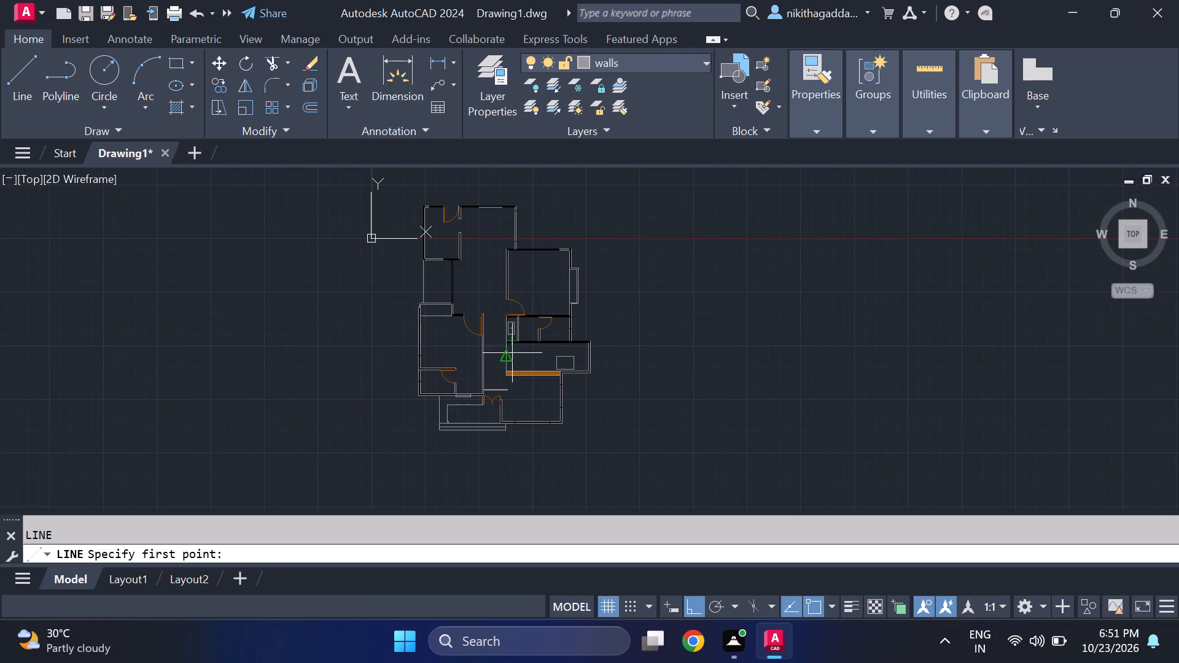
scroll(512, 354, up, 3)
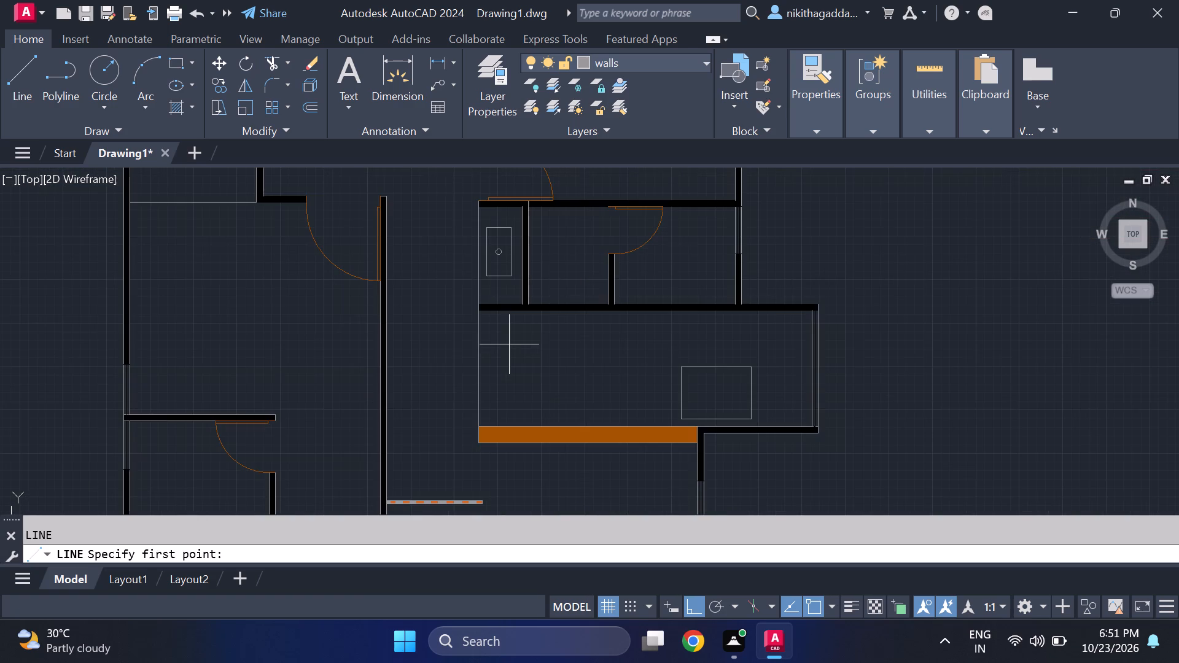
scroll(508, 316, up, 2)
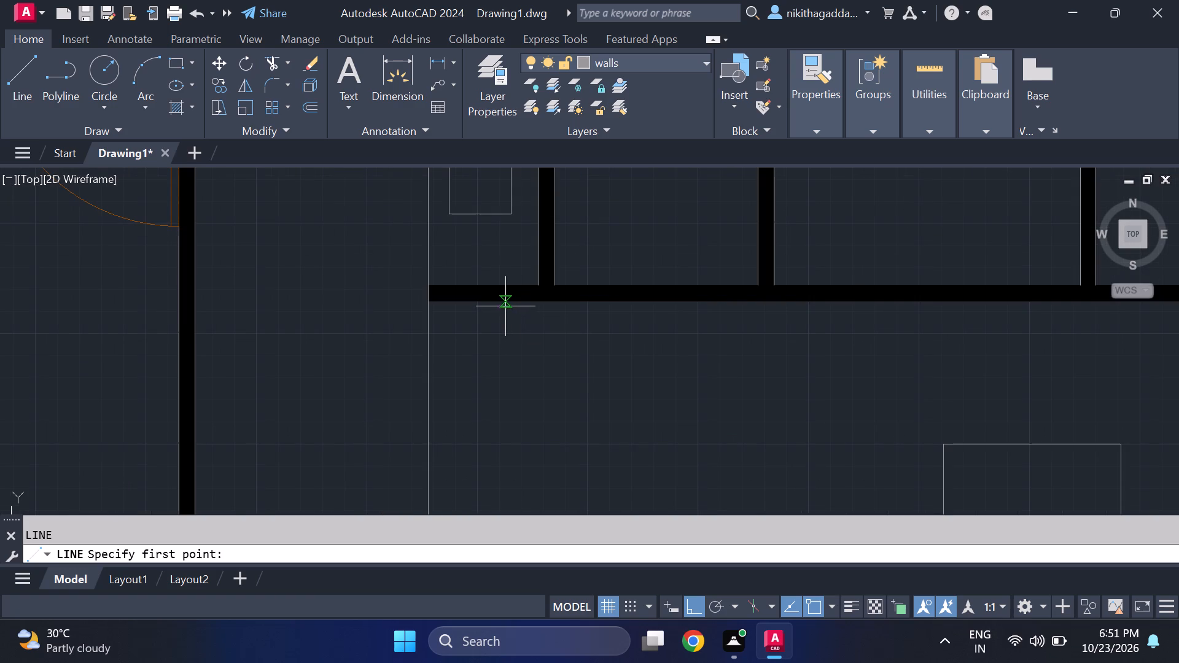
click(493, 309)
scroll(505, 363, down, 3)
scroll(505, 433, up, 3)
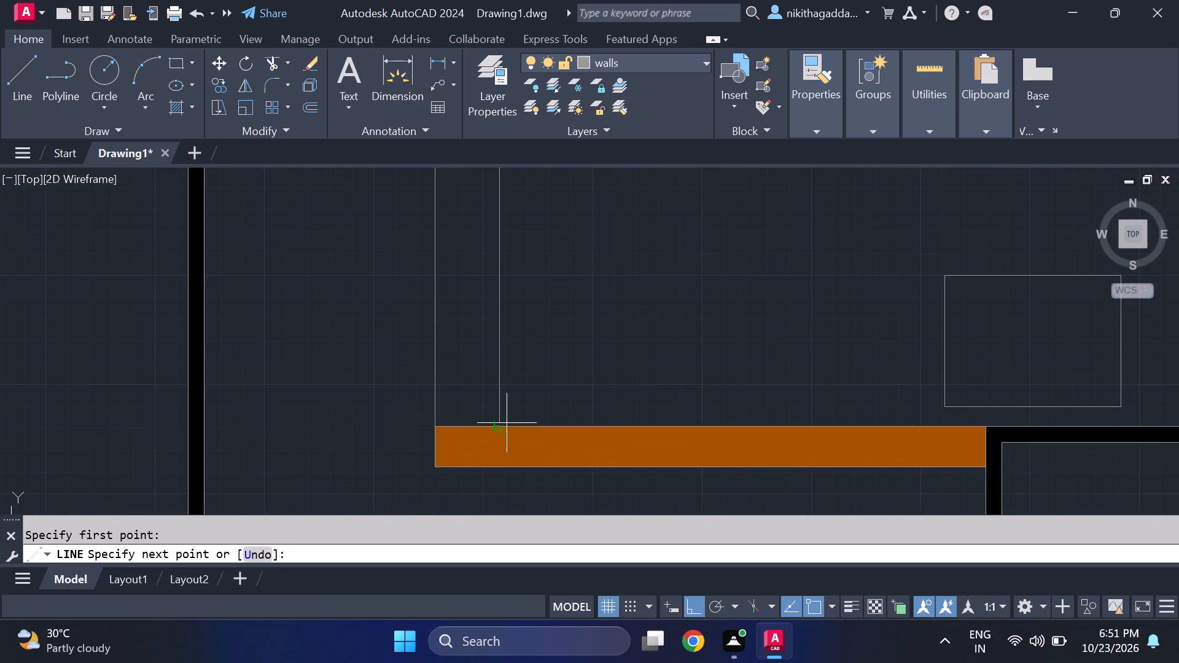
click(496, 425)
scroll(569, 357, down, 1)
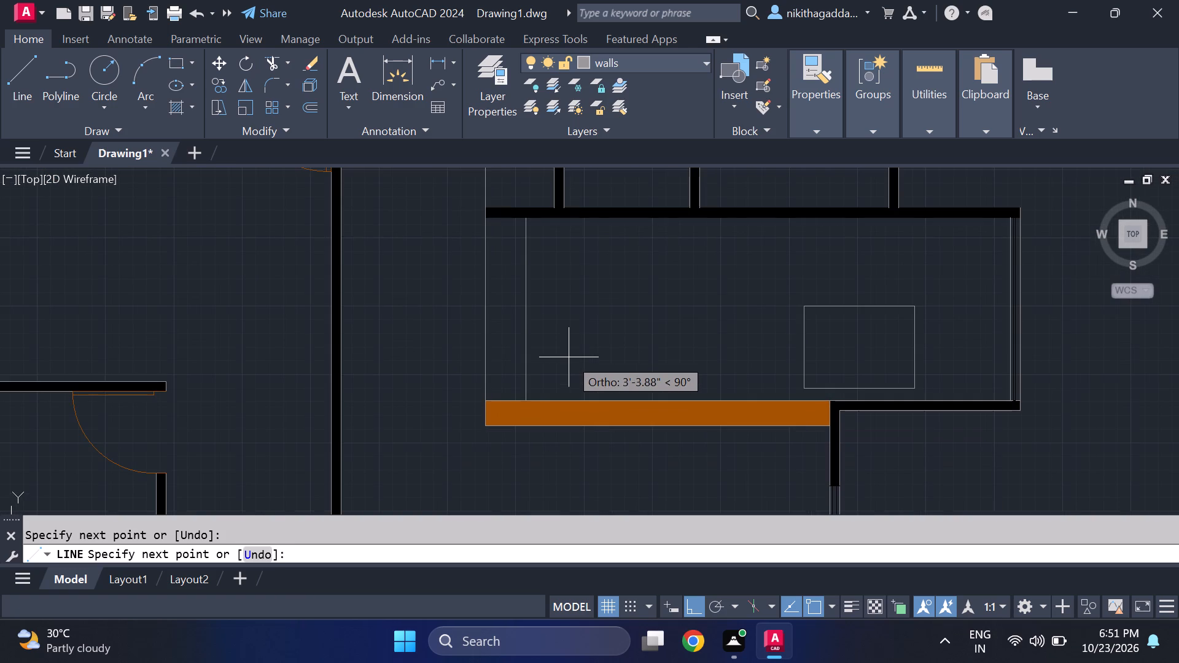
key(Escape)
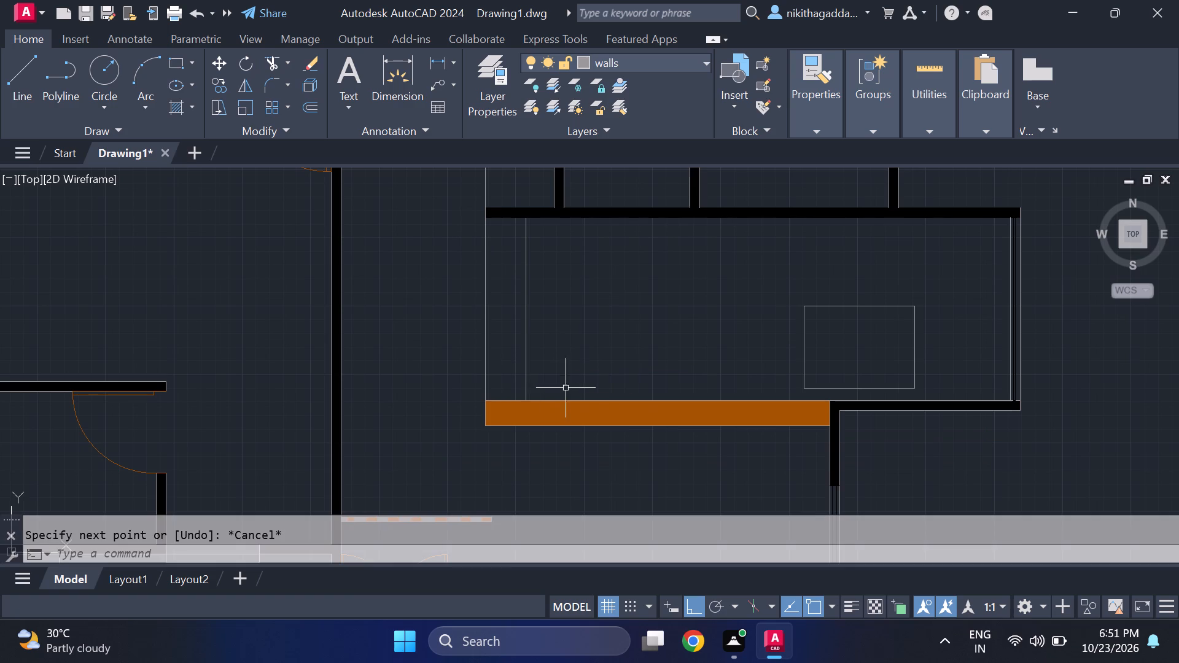
Draw lines from the rectangle's upper-left corner about 6 ft left, down to the slab, along its top and up to the rectangle's lower-left corner.
middle_drag(742, 369, 460, 393)
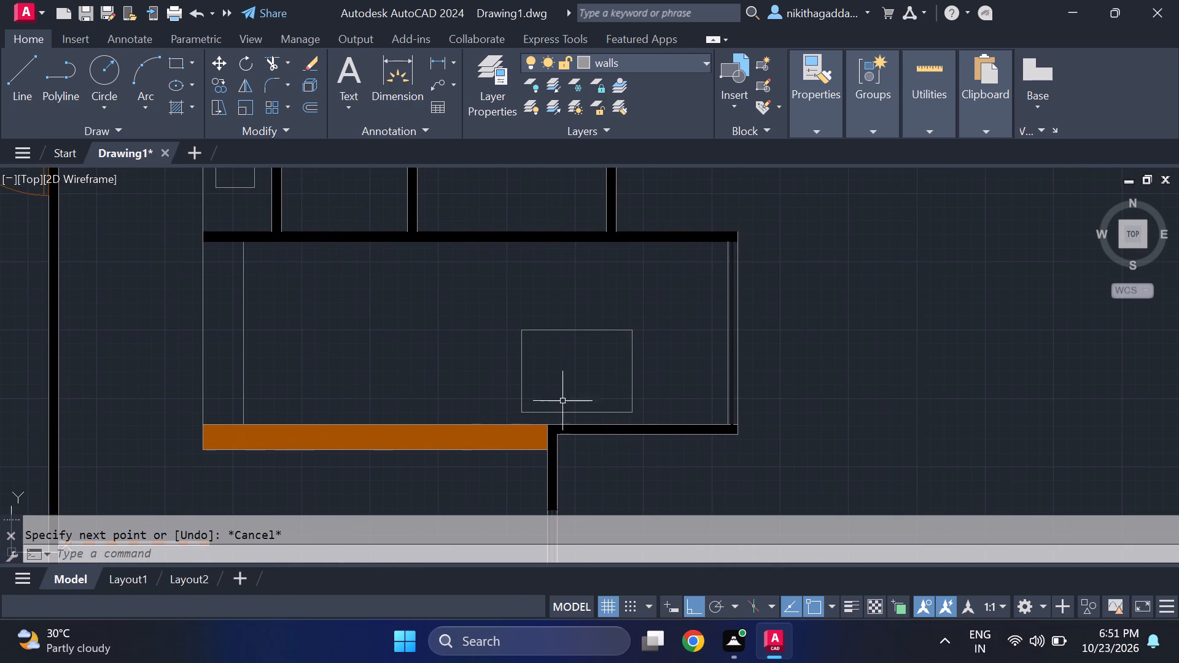
key(l)
key(Return)
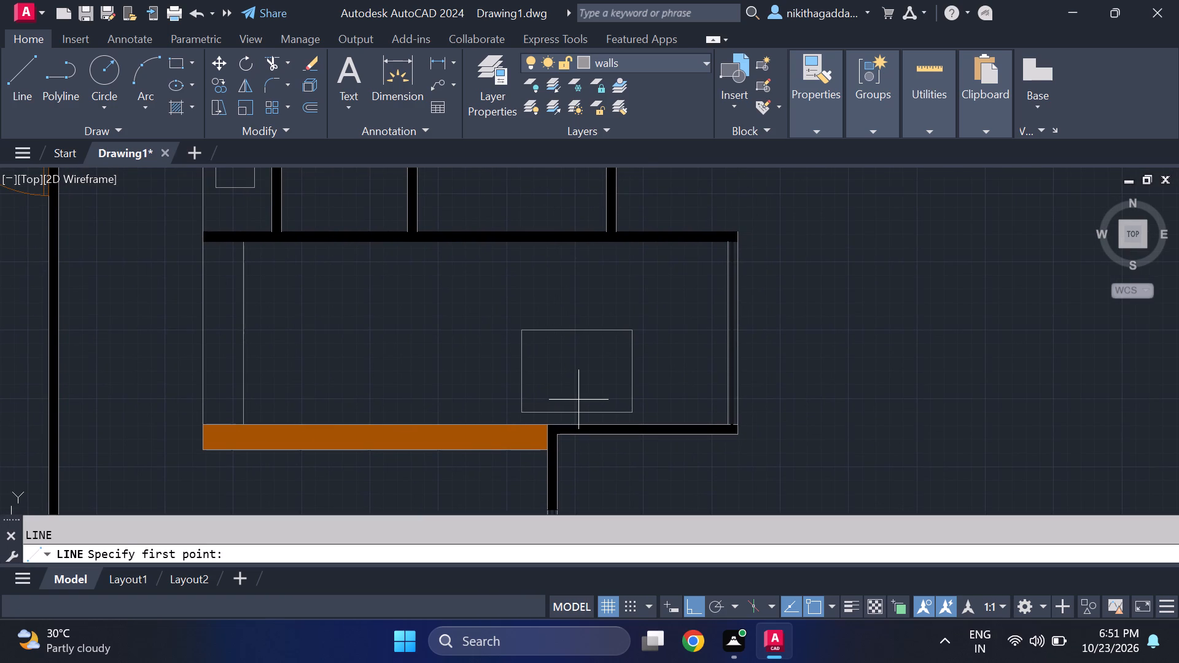
click(522, 338)
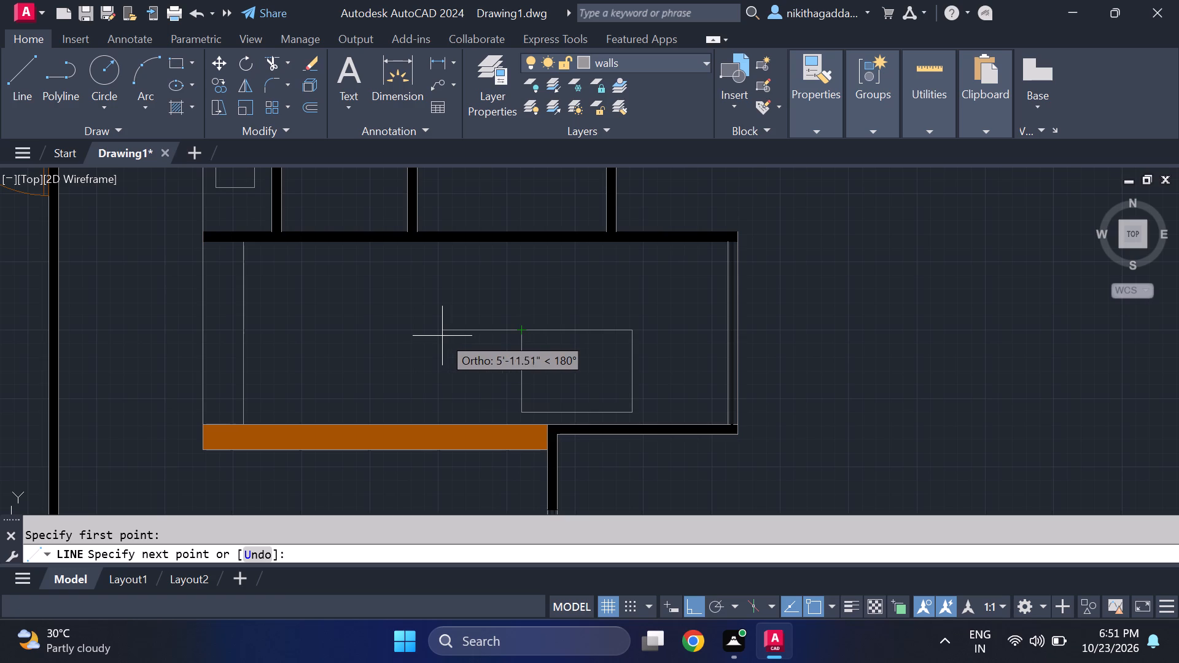
click(440, 336)
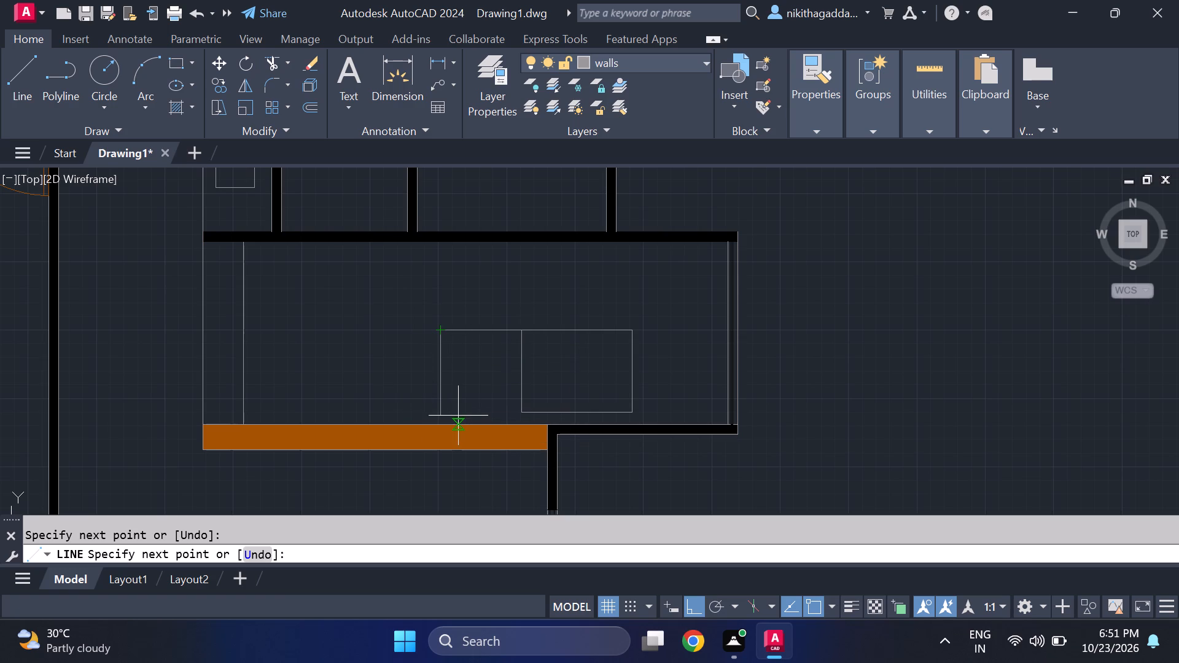
click(435, 424)
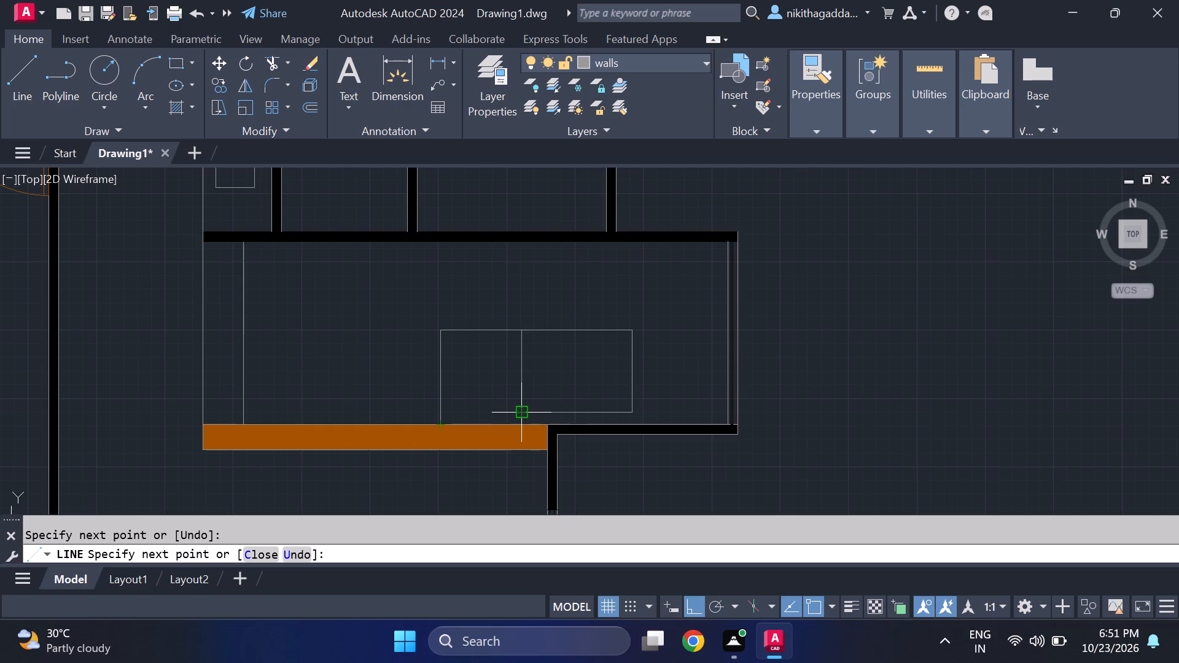
scroll(519, 427, up, 3)
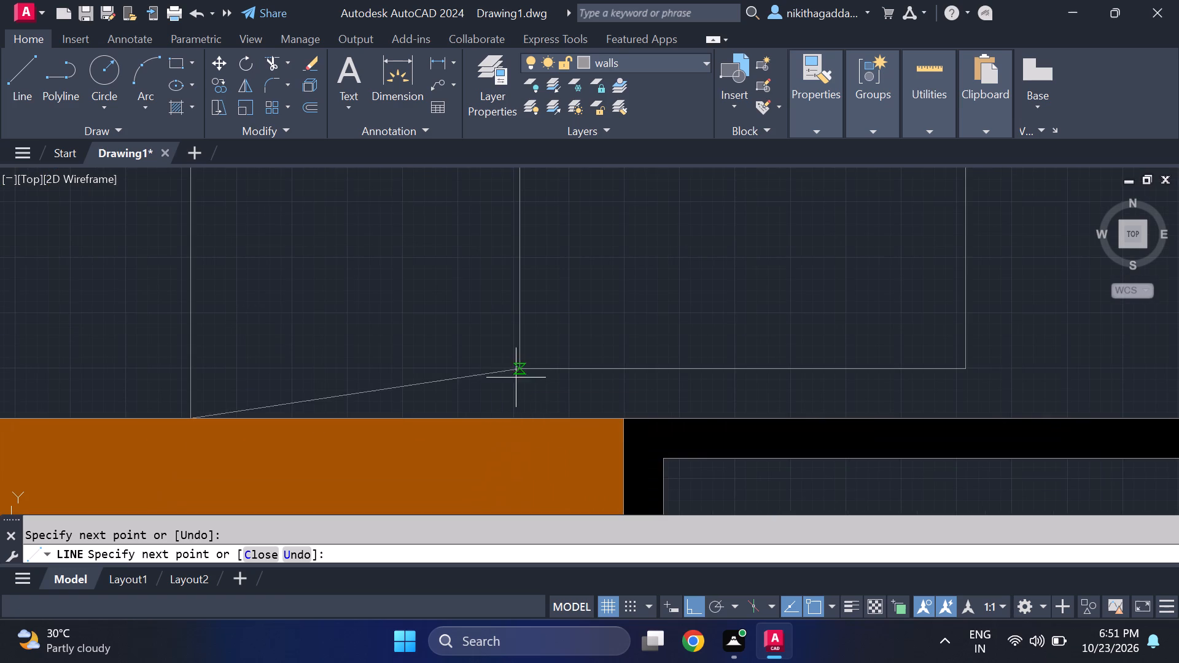
click(519, 414)
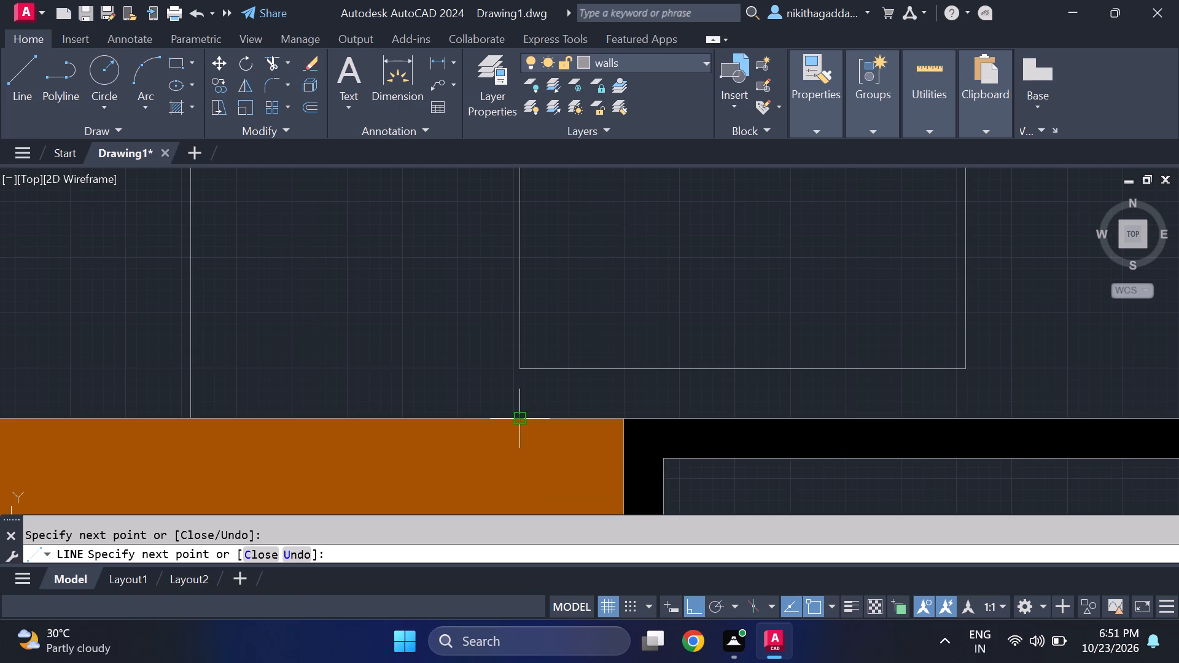
click(521, 370)
scroll(694, 354, down, 3)
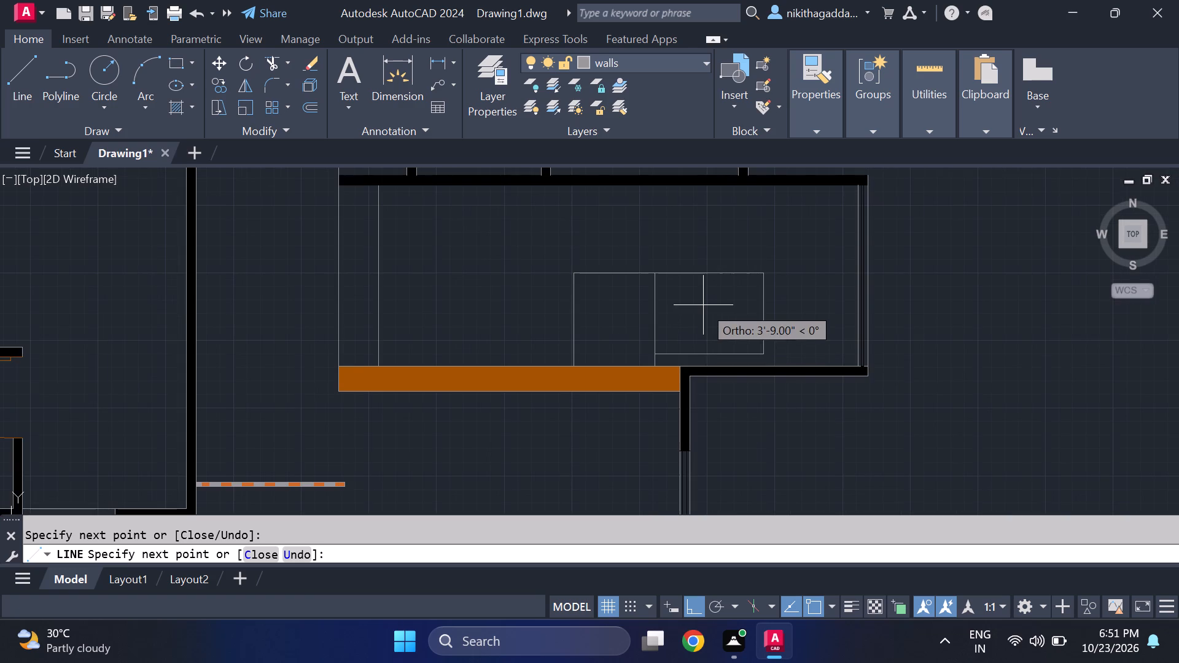
key(Escape)
click(703, 304)
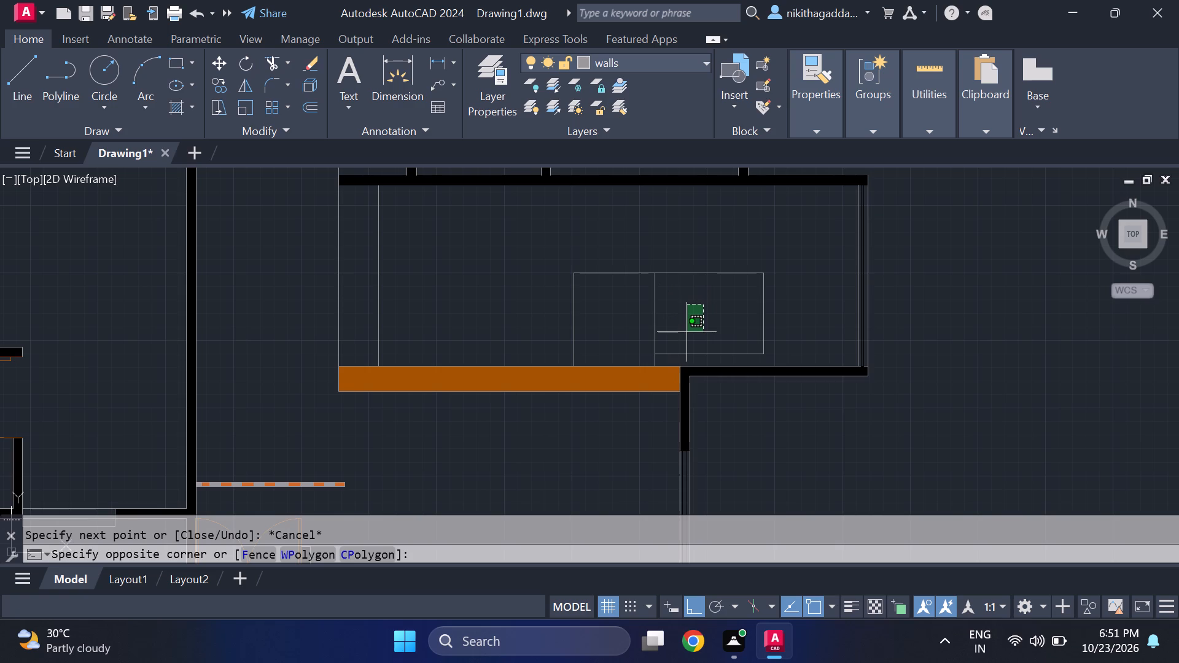
key(Escape)
Move the rectangle's bottom line straight down onto the top edge of the slab and lower wall.
scroll(645, 343, up, 2)
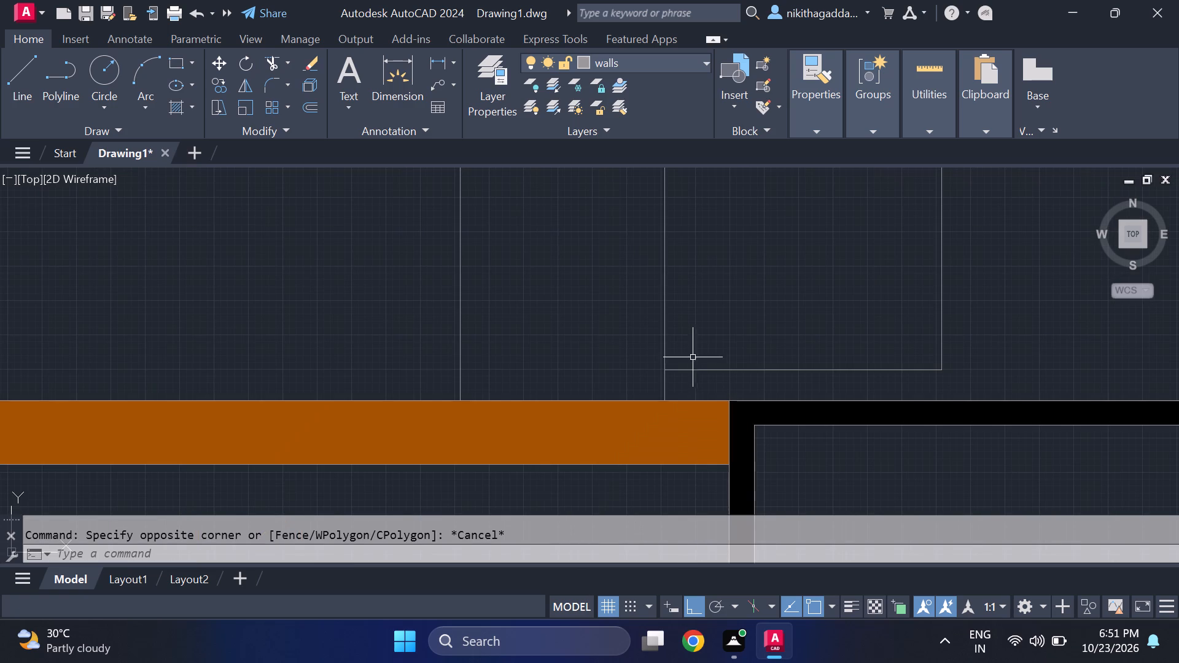
click(700, 368)
key(m)
key(Return)
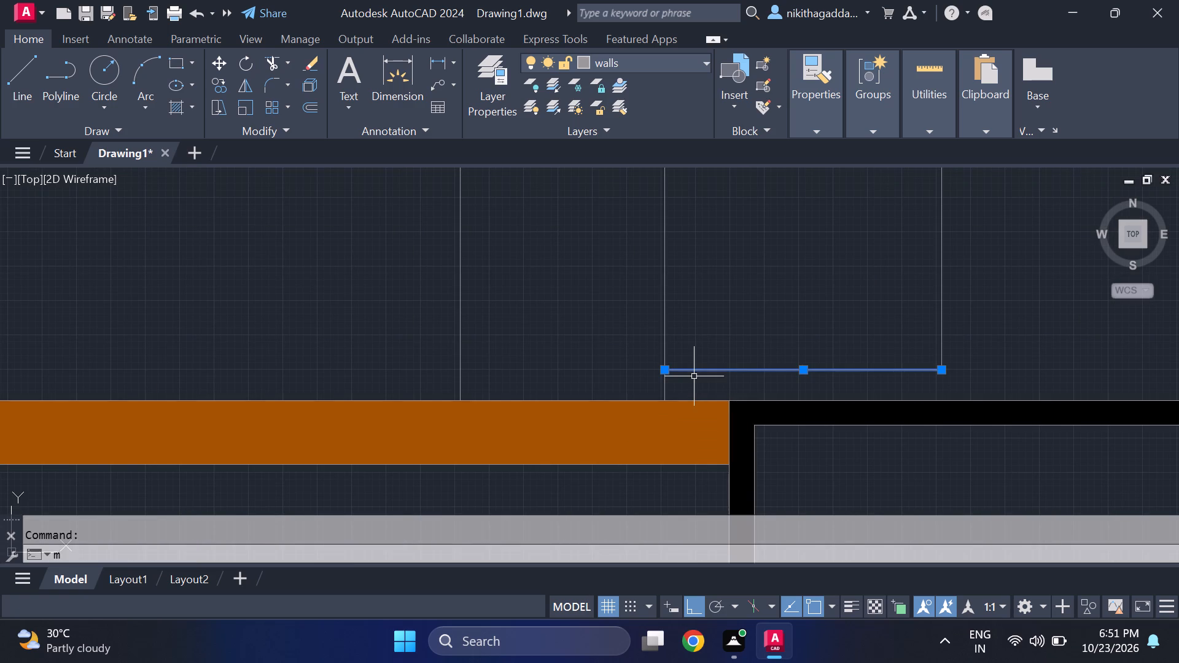
click(947, 368)
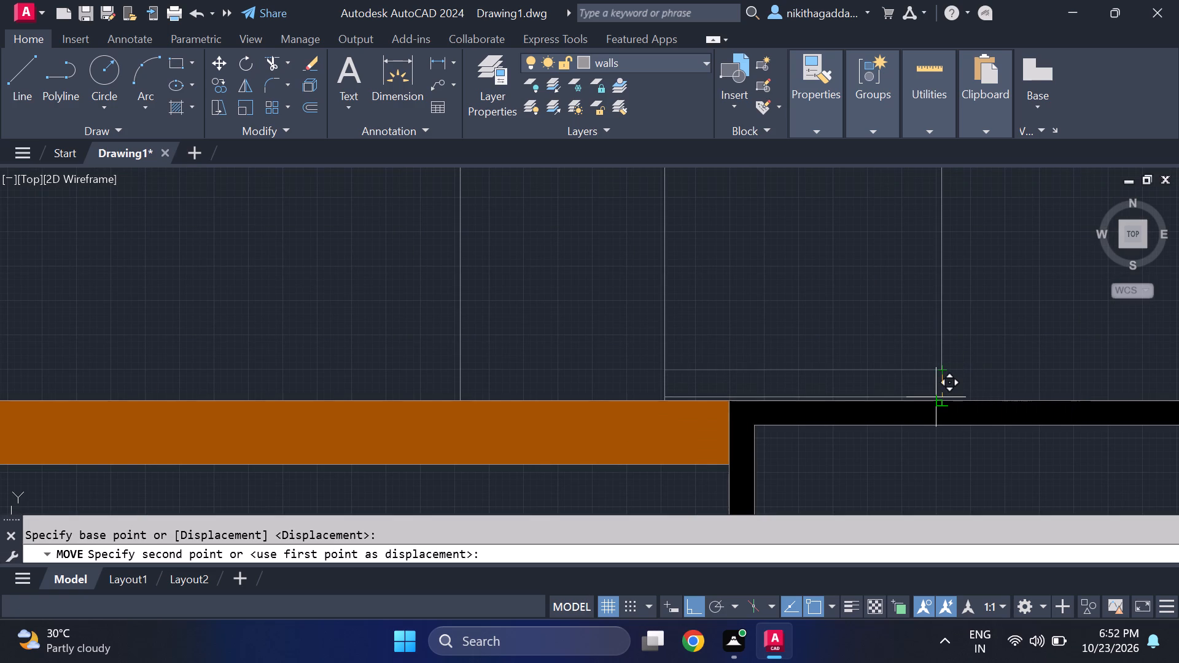
scroll(936, 397, up, 2)
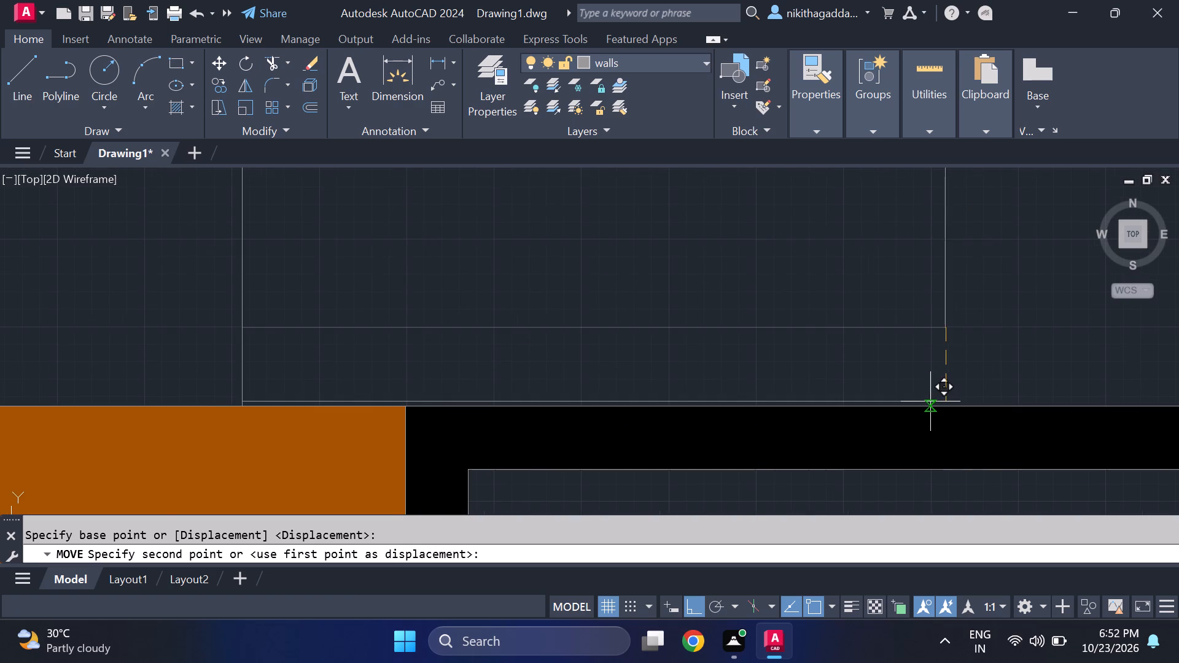
click(930, 401)
Extend the rectangle's short right side line down to the top edge of the lower wall.
scroll(947, 351, down, 3)
middle_drag(919, 317, 904, 330)
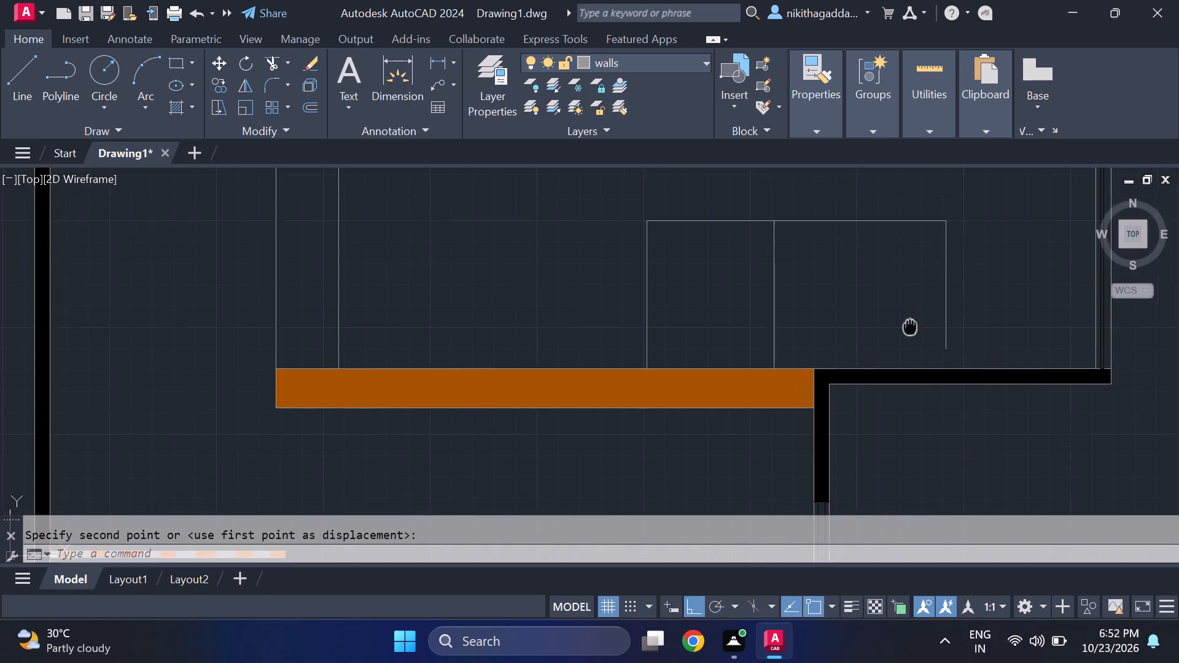
middle_drag(904, 330, 749, 376)
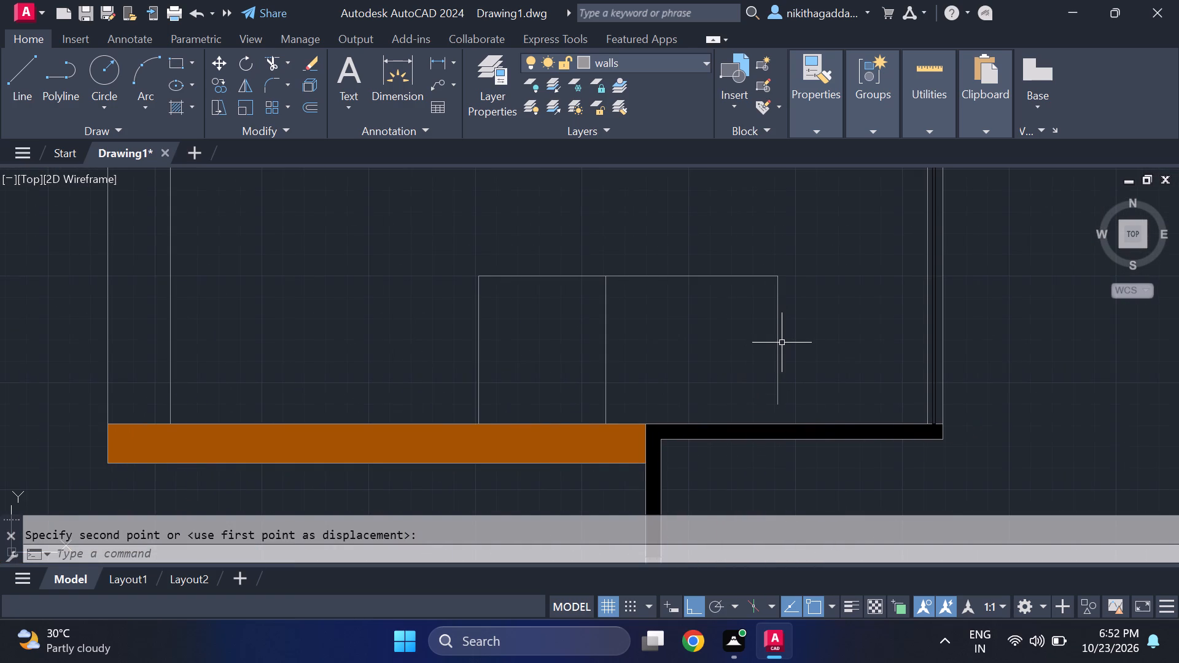
key(e)
key(x)
key(Return)
drag(811, 326, 768, 352)
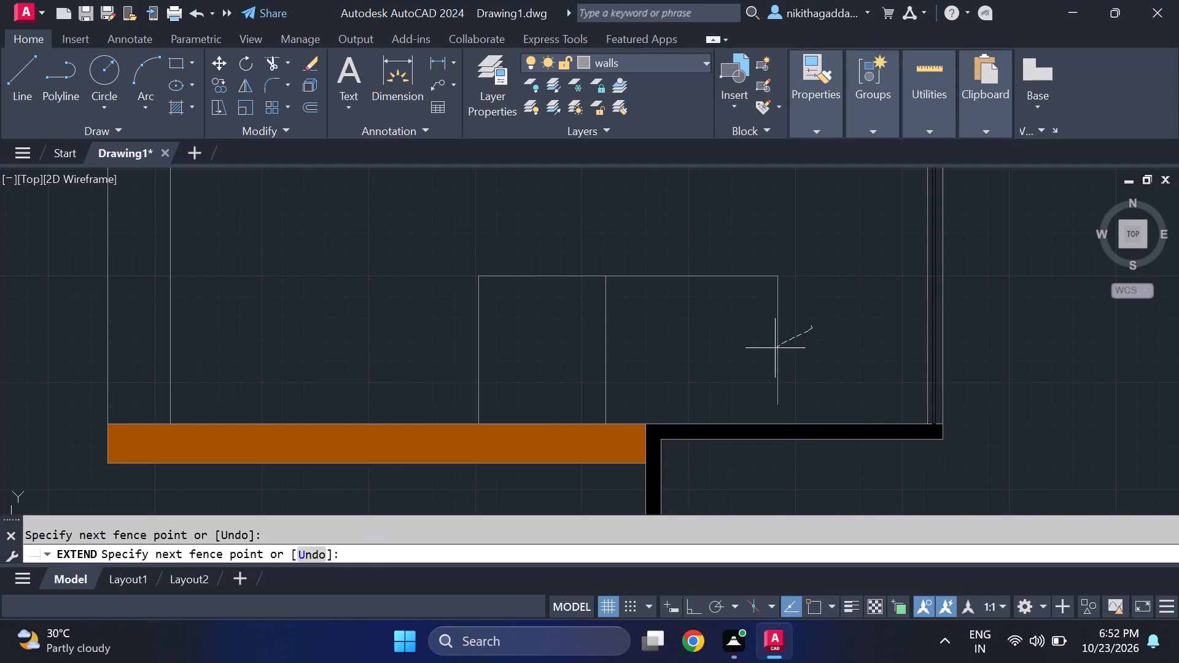
drag(768, 352, 736, 371)
key(Escape)
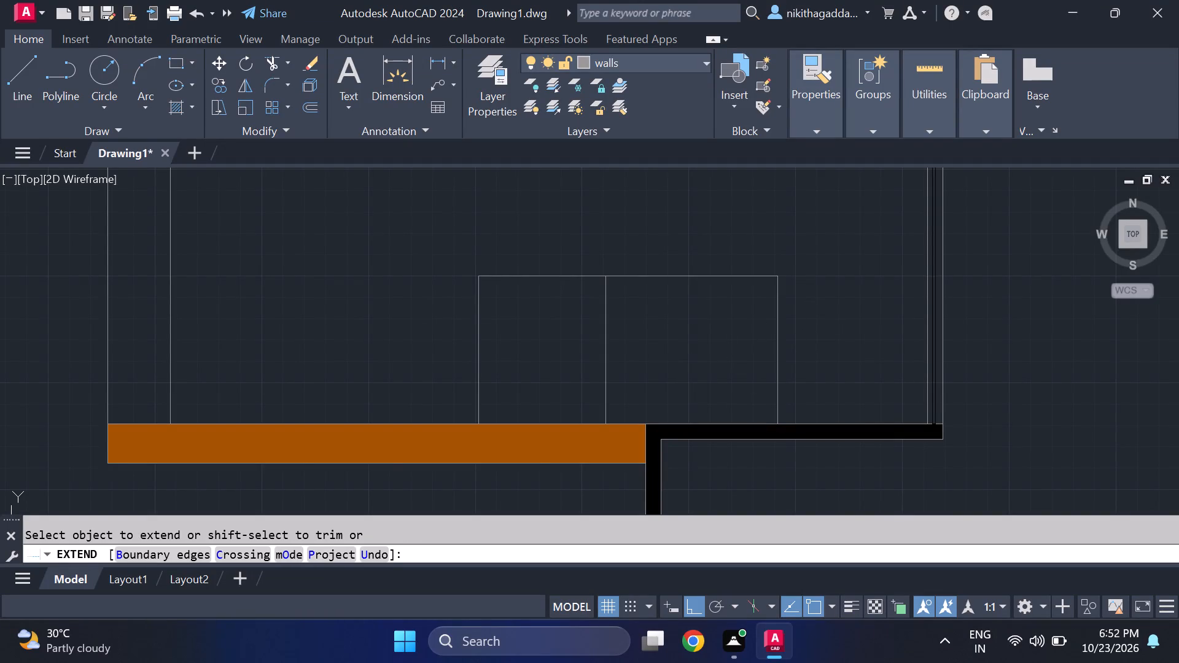
Offset the vertical line just inside the room's left edge four times toward the right, using one picked distance for equal spacing.
scroll(728, 363, down, 3)
middle_drag(699, 330, 671, 389)
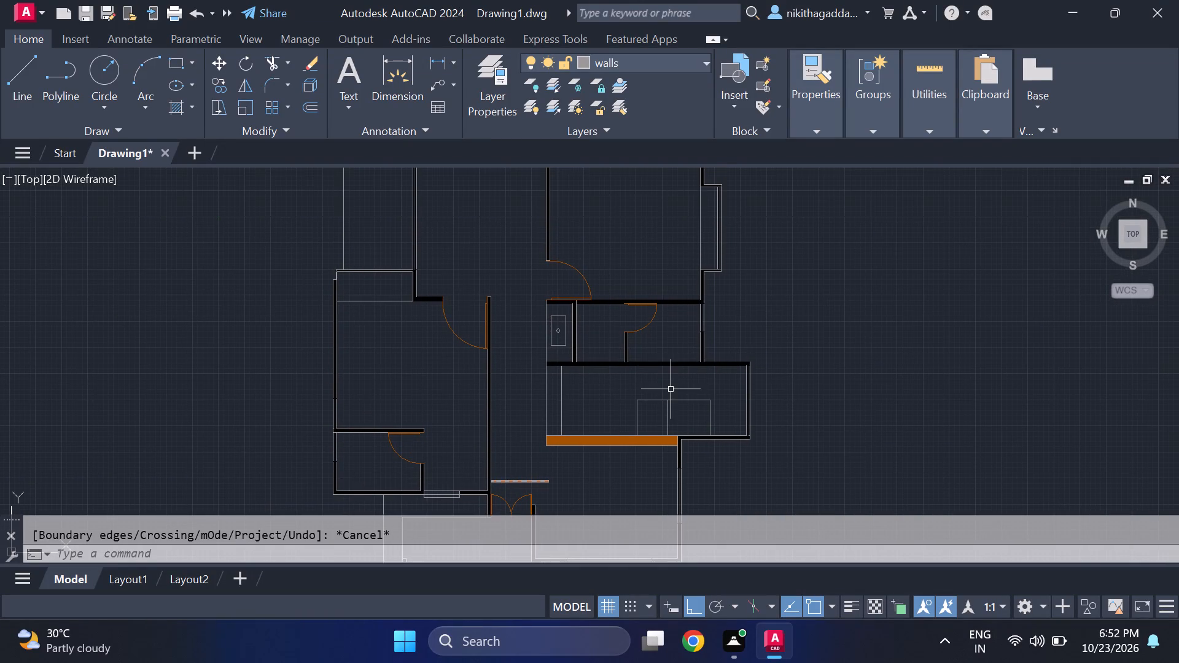
scroll(603, 401, up, 1)
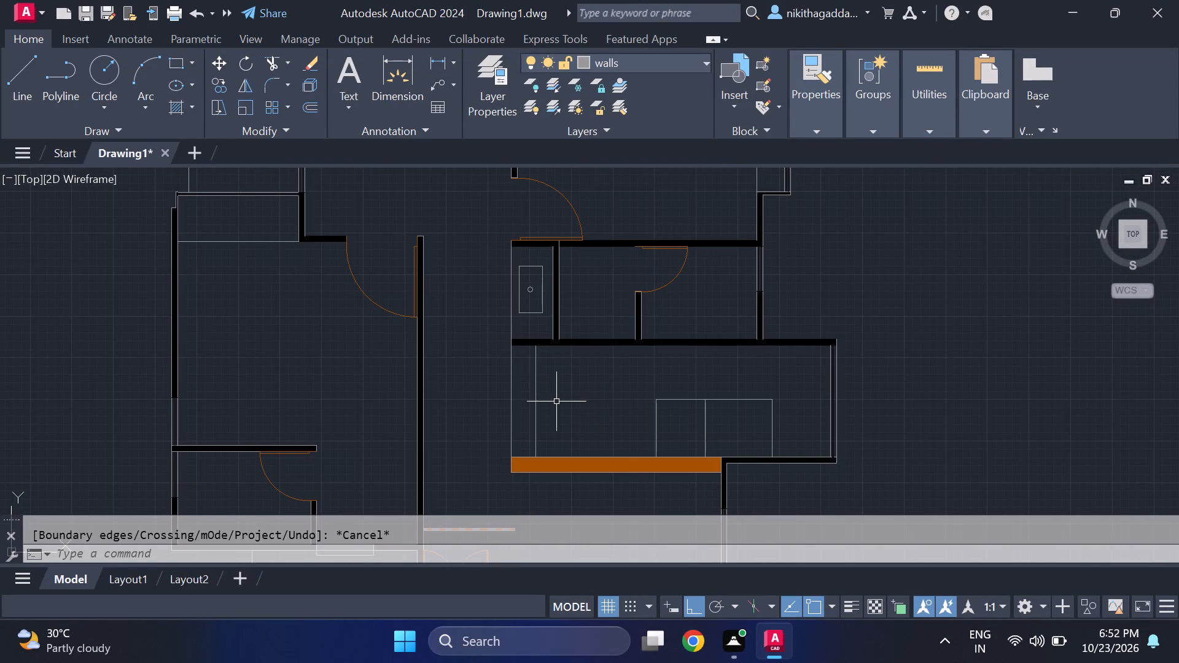
text(of)
key(Return)
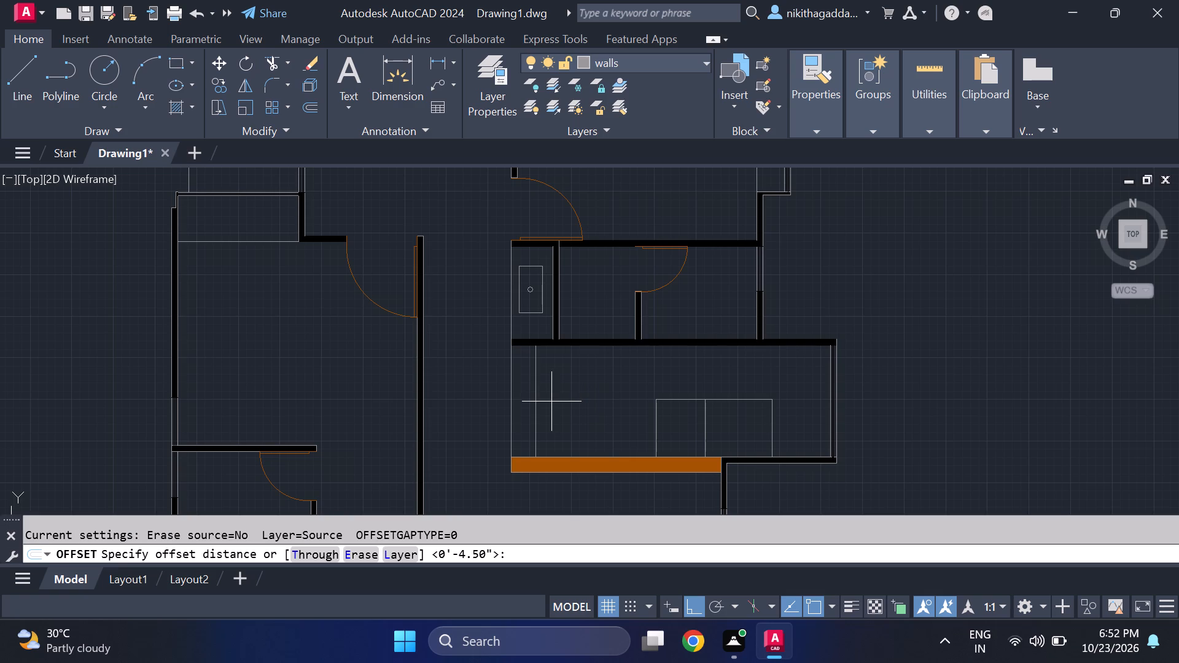
click(537, 402)
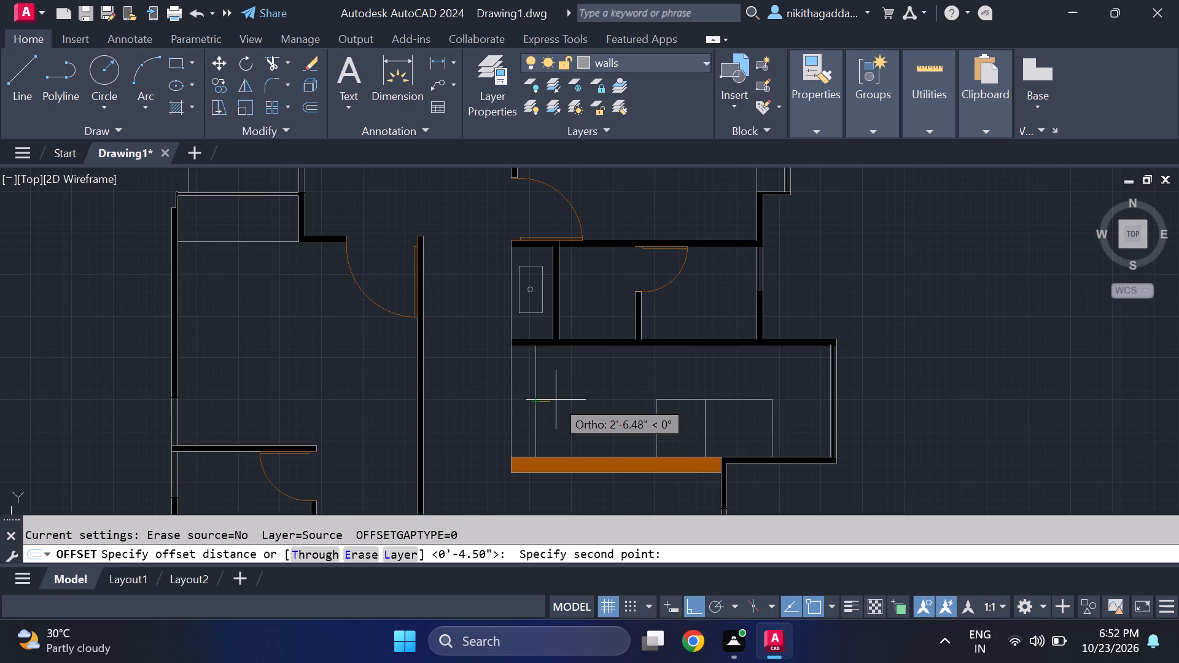
click(562, 399)
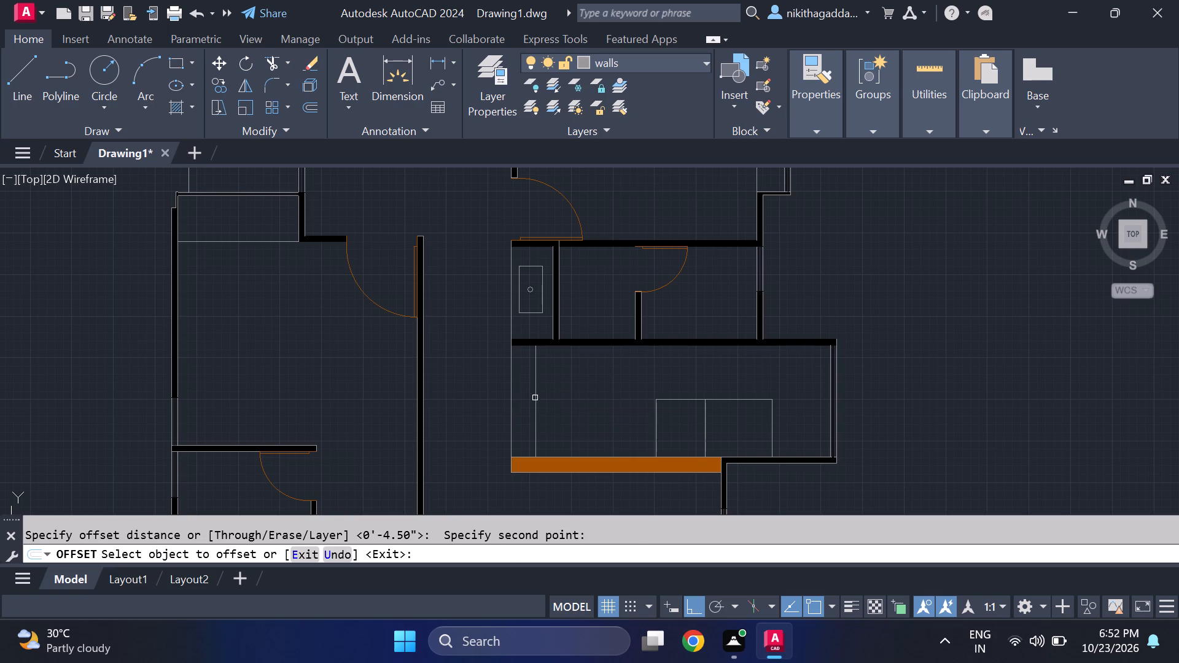
click(534, 389)
click(573, 383)
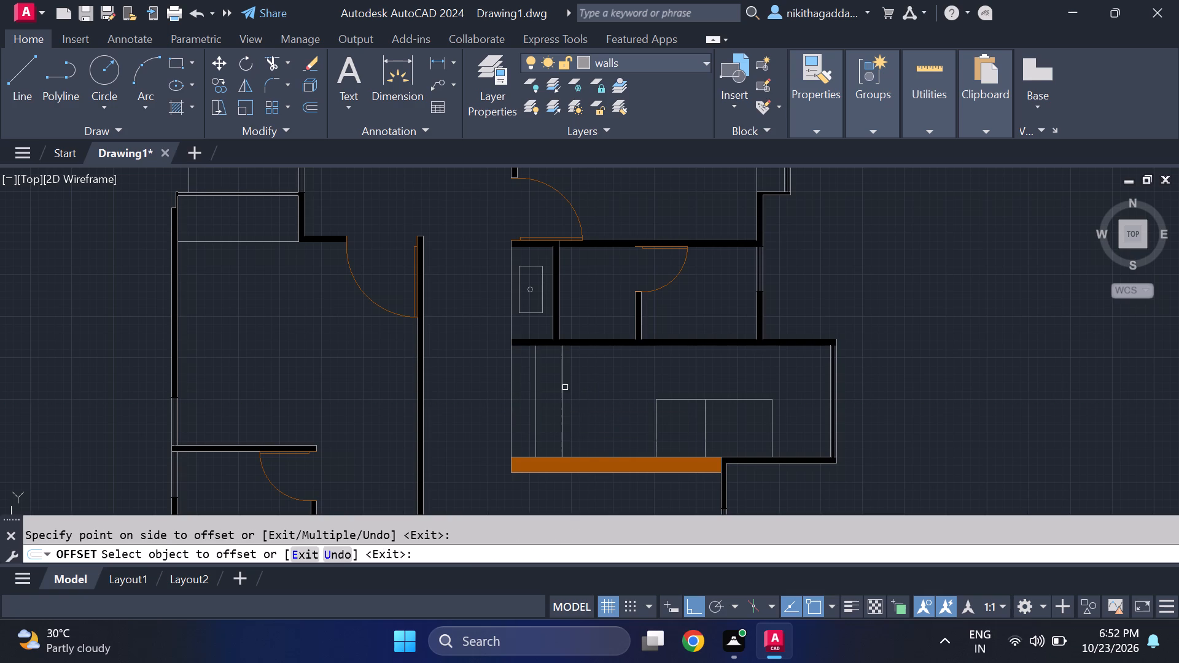
click(562, 389)
click(611, 390)
click(589, 397)
click(630, 380)
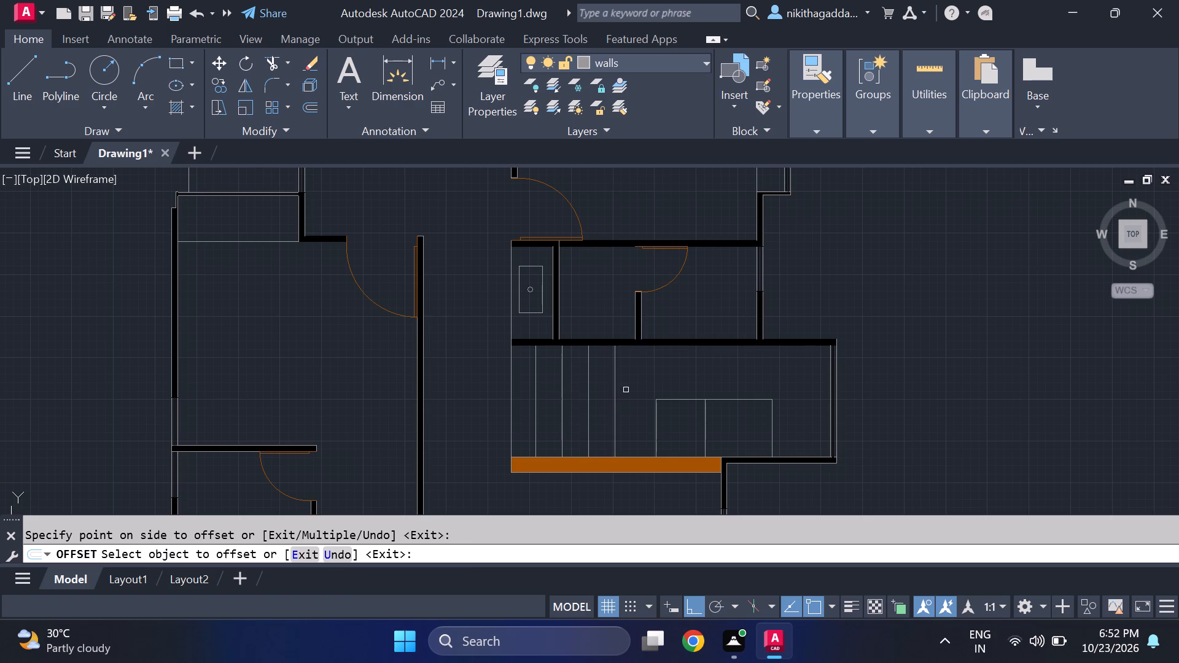
click(615, 398)
click(644, 382)
Offset five more equally spaced vertical lines across the room, ending just beside the rectangle's right side.
click(642, 388)
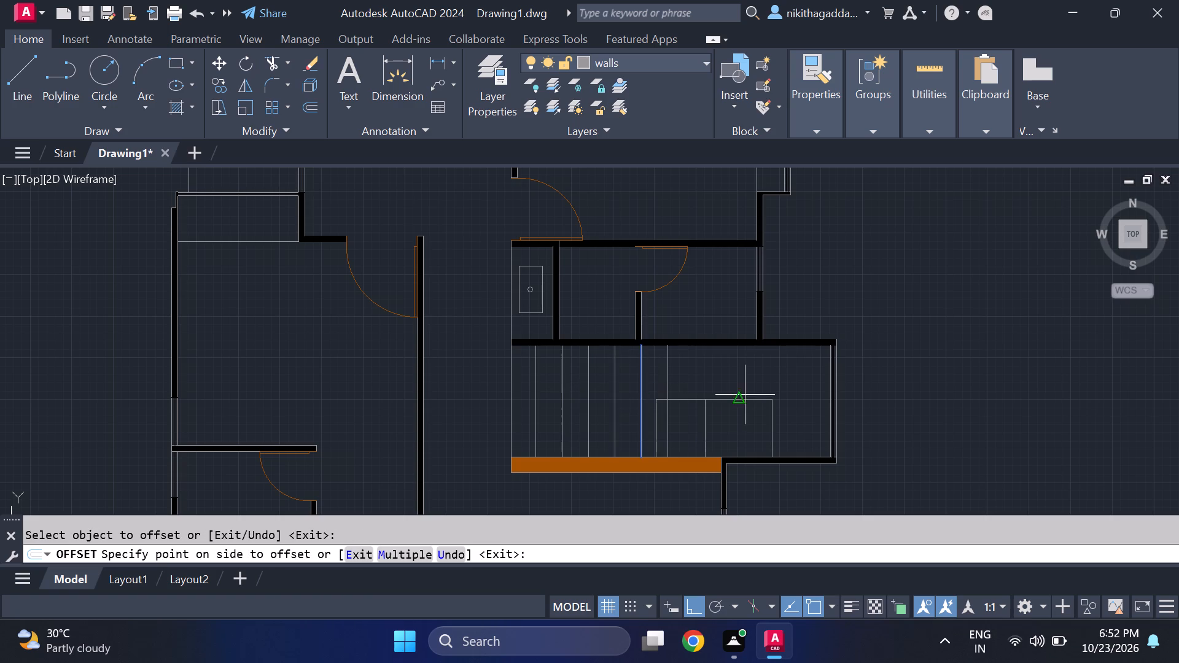
click(717, 384)
drag(667, 387, 683, 385)
click(733, 374)
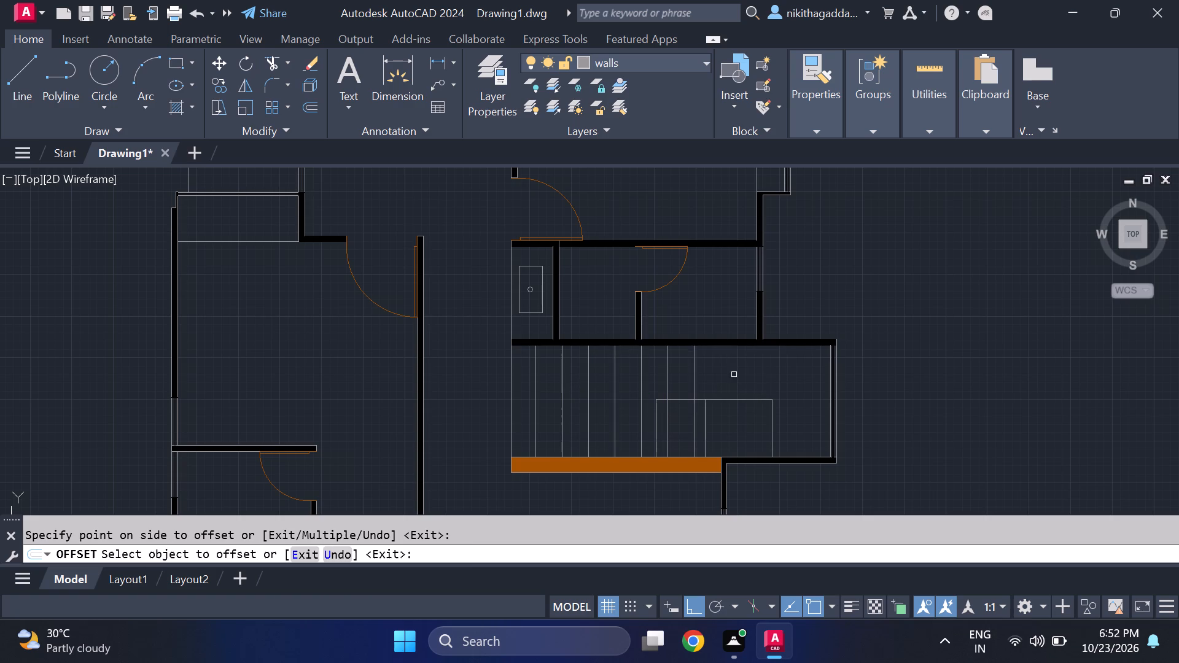
click(696, 384)
click(725, 378)
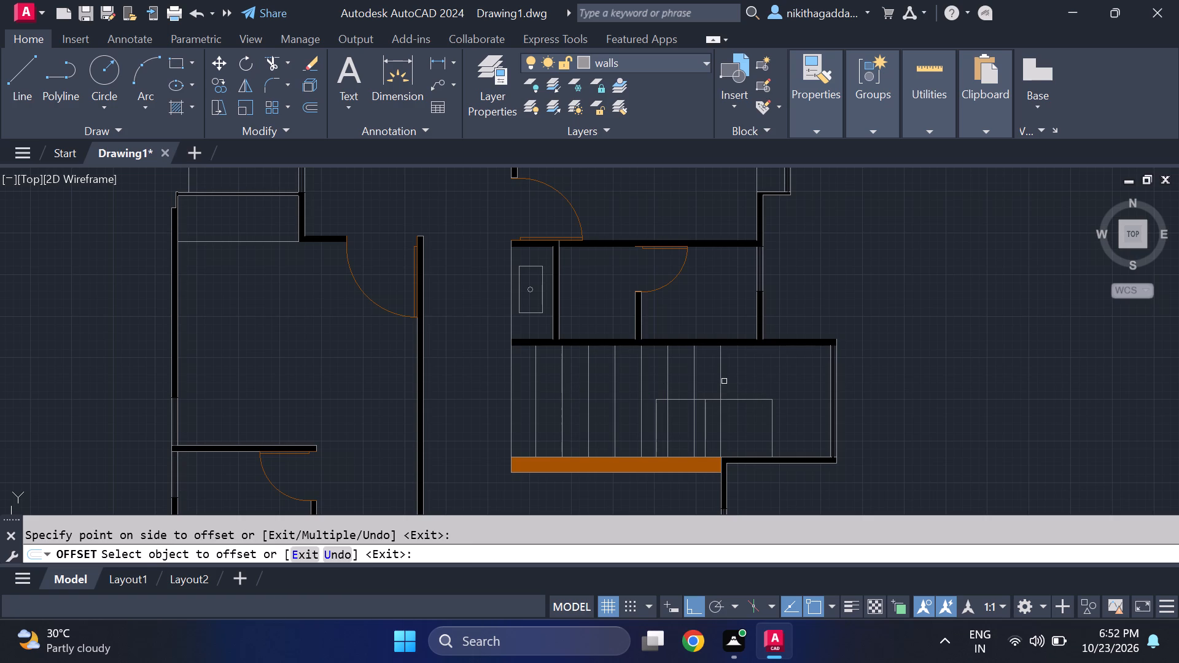
click(718, 386)
click(738, 375)
click(749, 385)
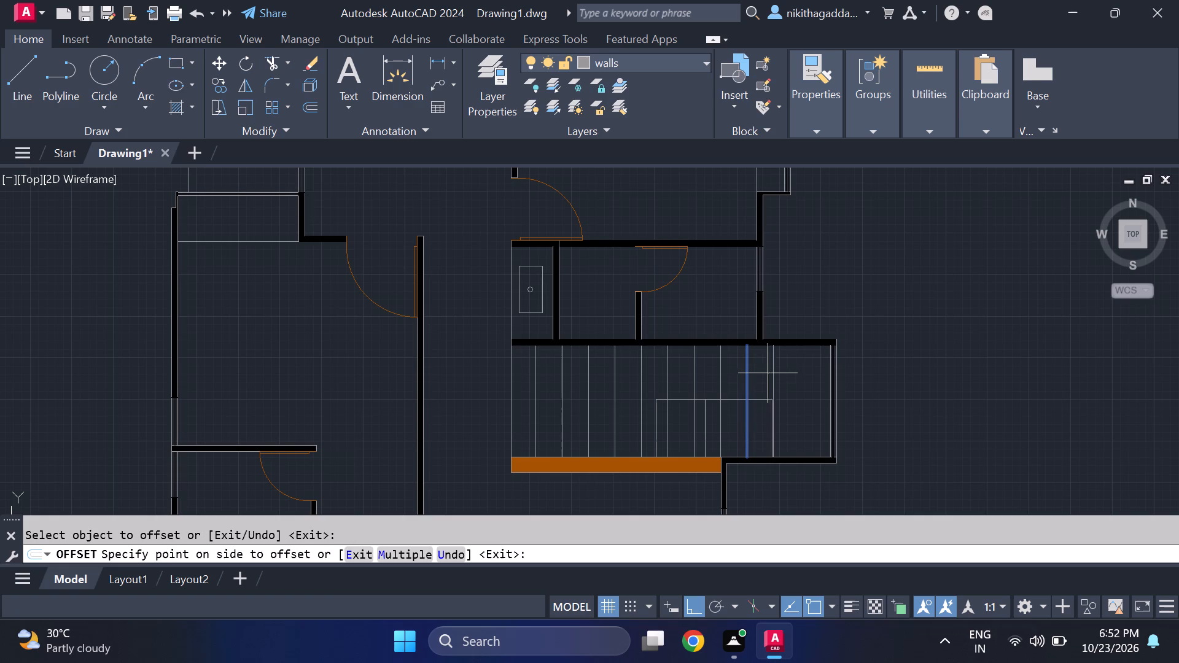
click(784, 377)
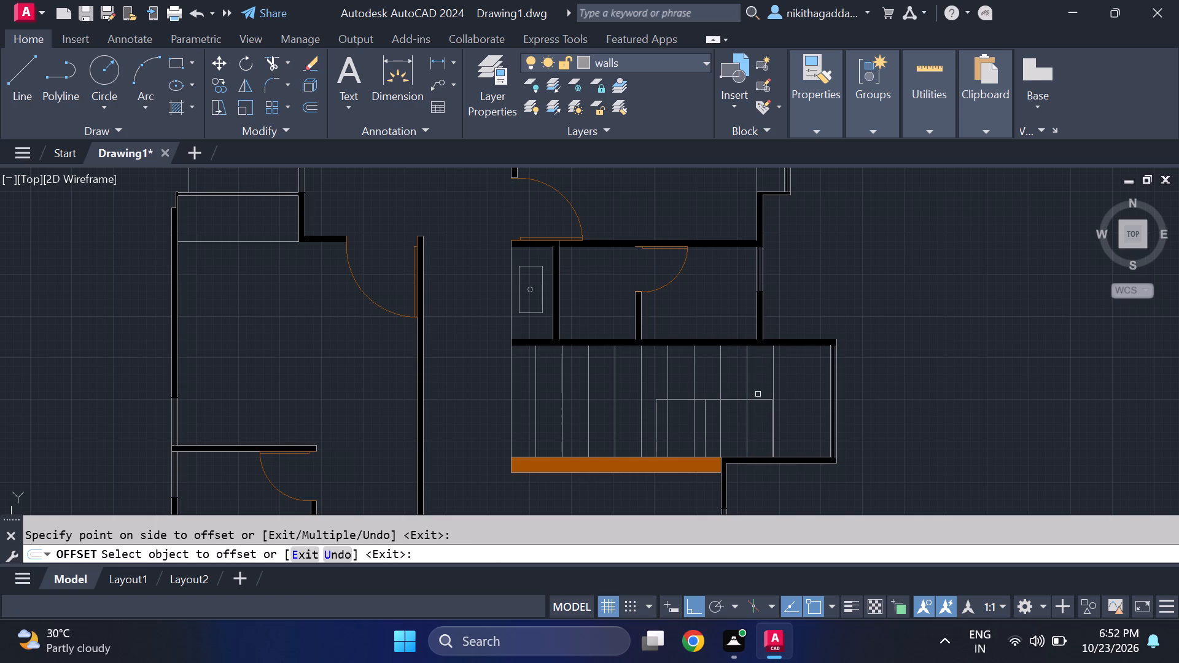
middle_drag(745, 401, 684, 416)
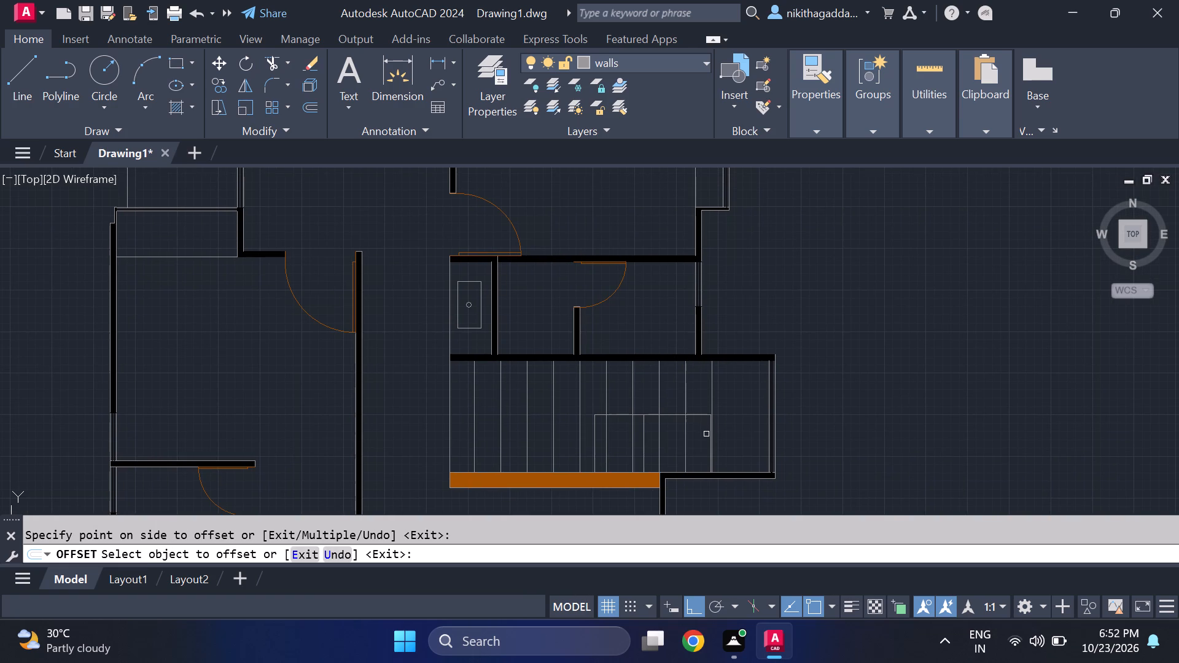
key(Escape)
Move the last offset line horizontally onto the rectangle's right side, at its endpoint on the lower wall.
scroll(706, 428, up, 3)
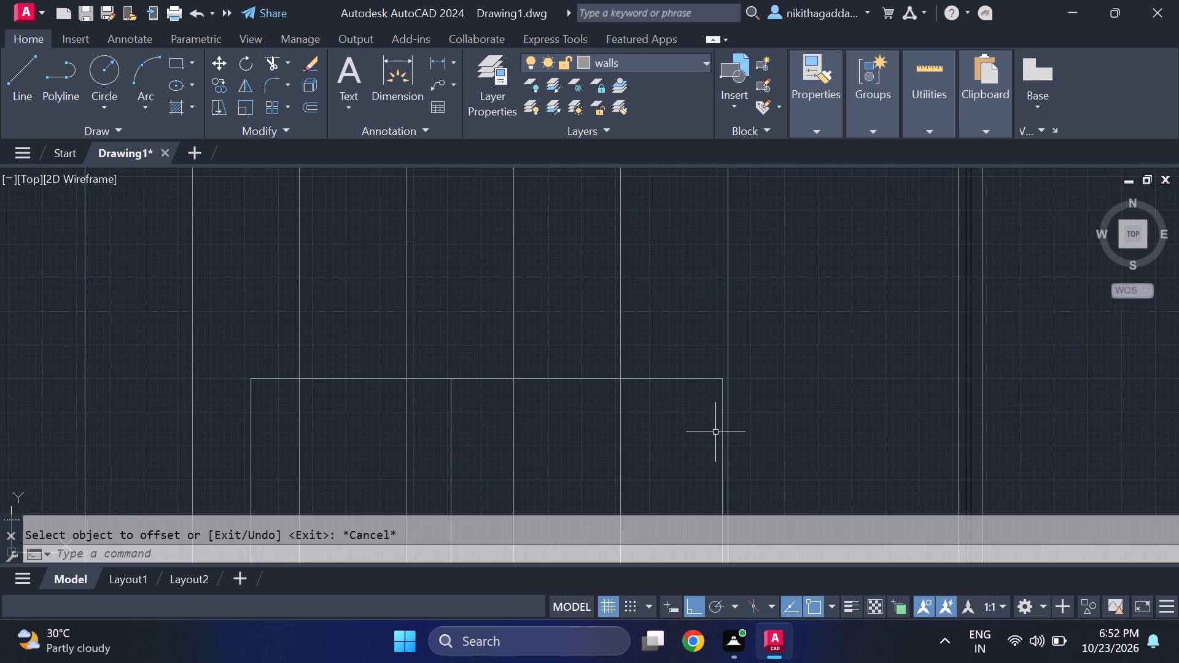
click(728, 431)
scroll(726, 420, down, 3)
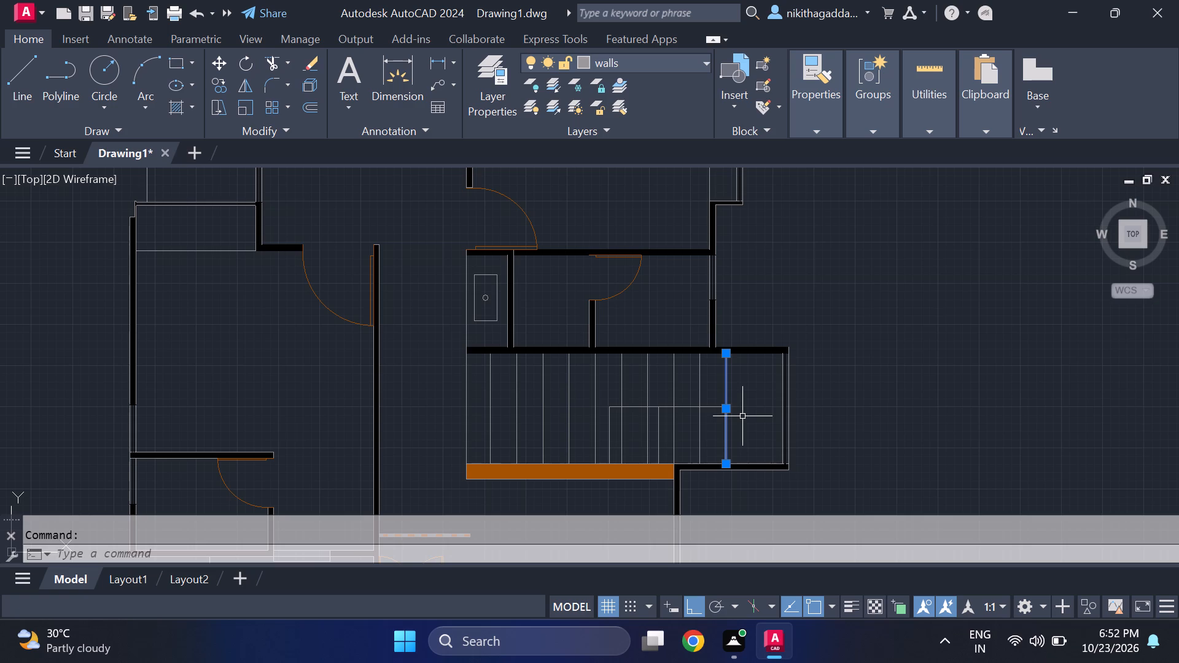
key(m)
key(Return)
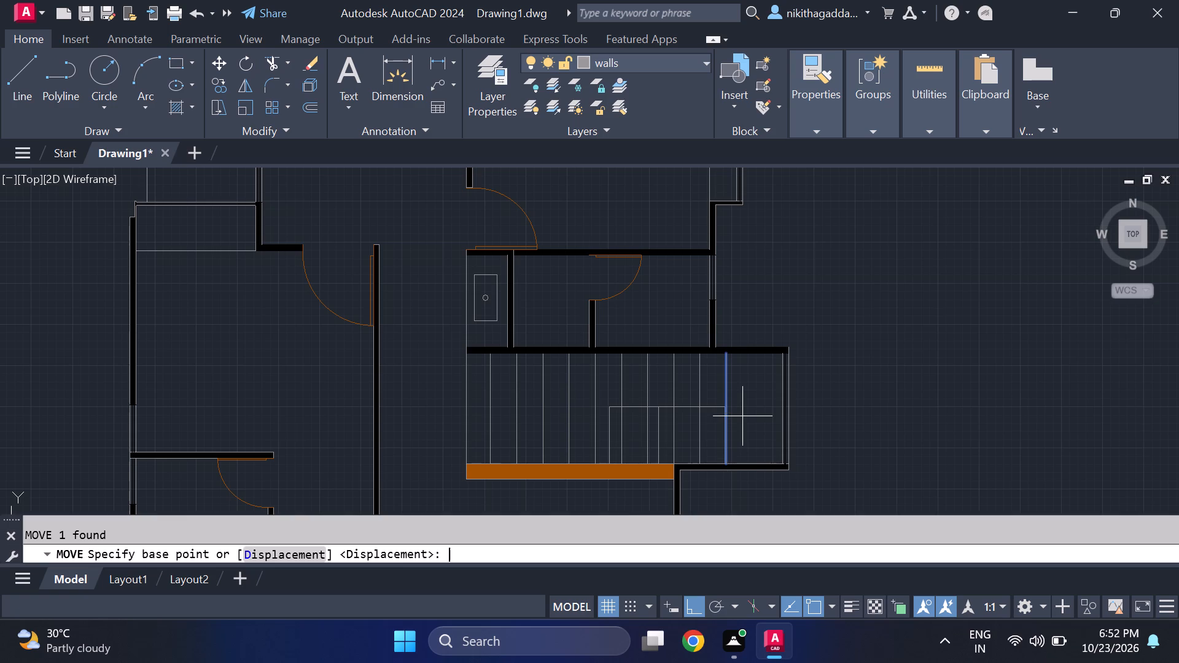
scroll(743, 423, up, 2)
middle_drag(713, 473, 661, 352)
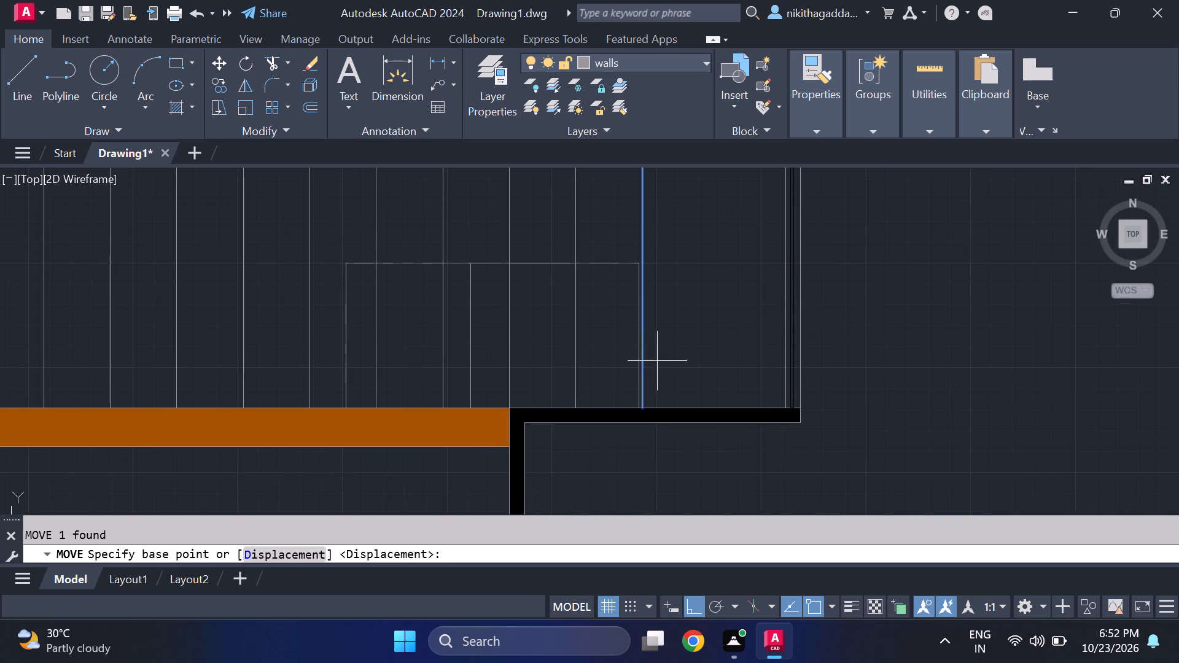
scroll(643, 403, up, 3)
click(639, 426)
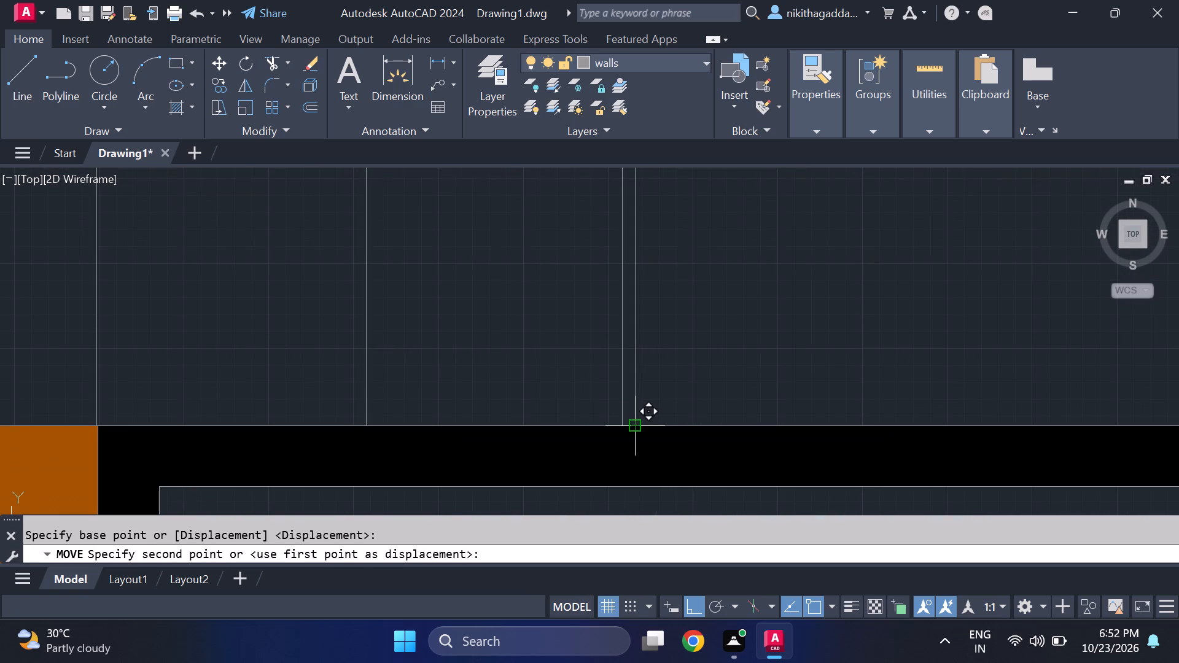
click(625, 426)
Trim away the part below the outline's top edge of the last offset line before the rectangle's right side.
scroll(675, 349, down, 4)
middle_drag(728, 319, 729, 322)
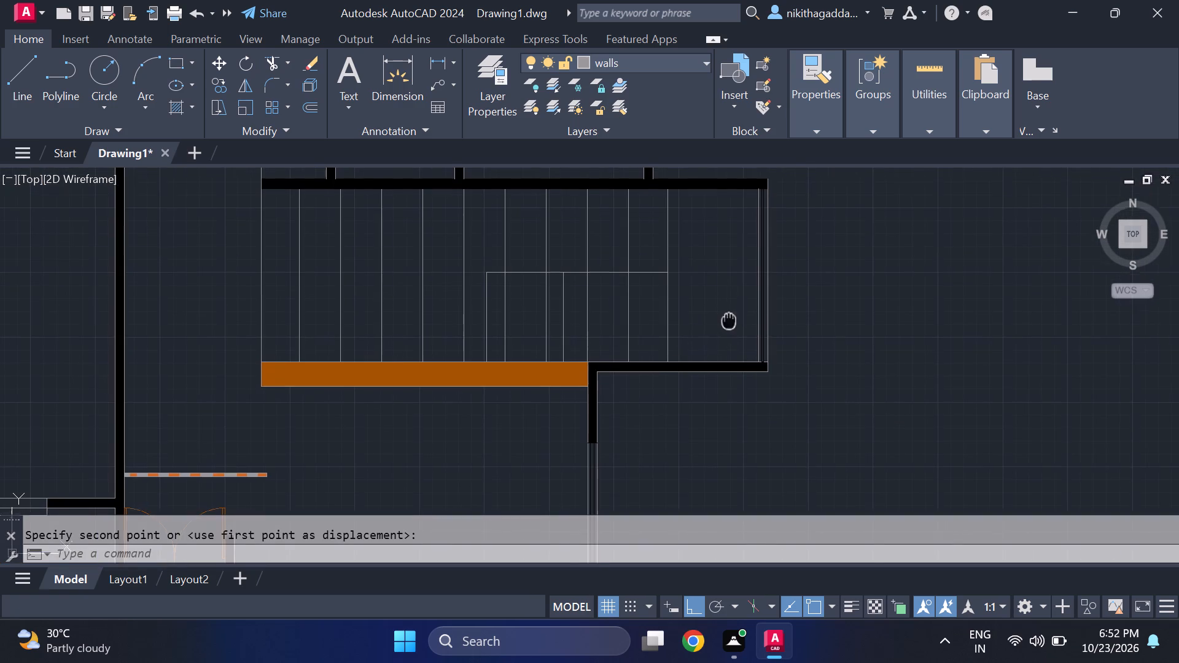
middle_drag(729, 322, 730, 382)
text(tr)
key(Return)
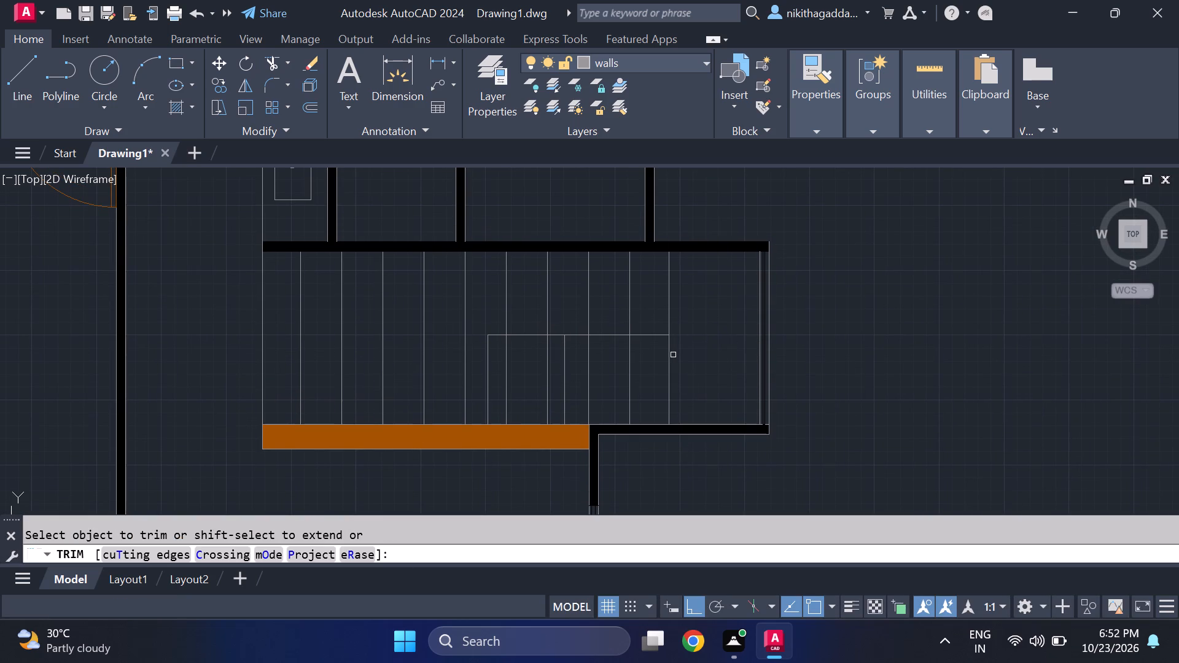
drag(637, 364, 612, 403)
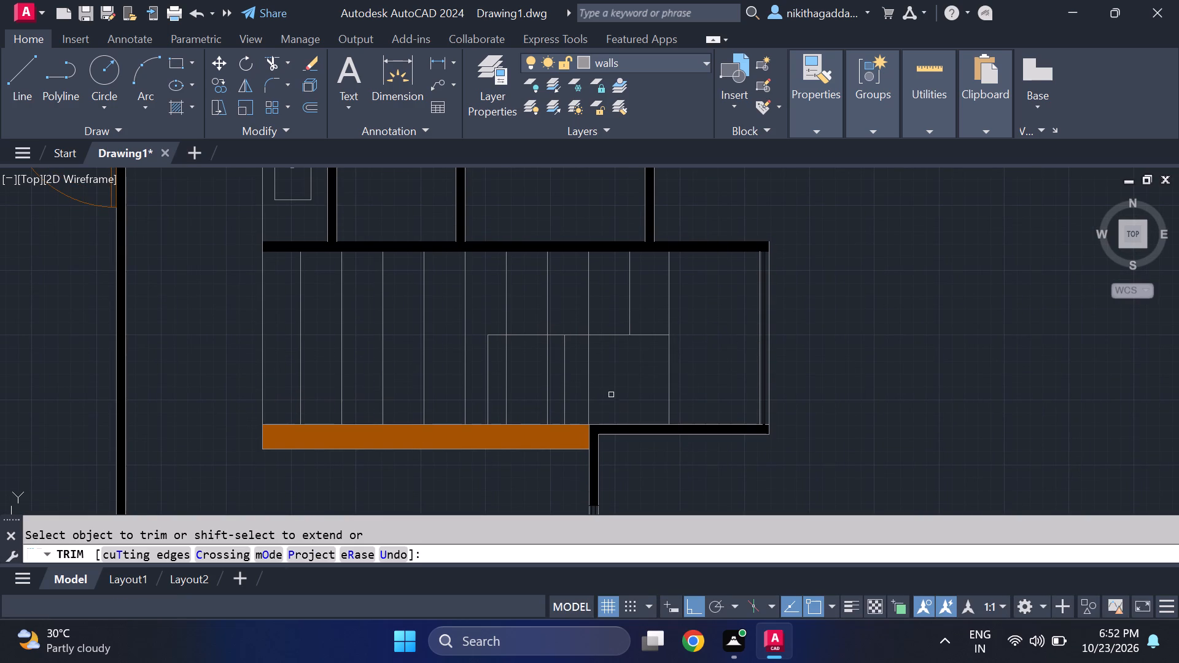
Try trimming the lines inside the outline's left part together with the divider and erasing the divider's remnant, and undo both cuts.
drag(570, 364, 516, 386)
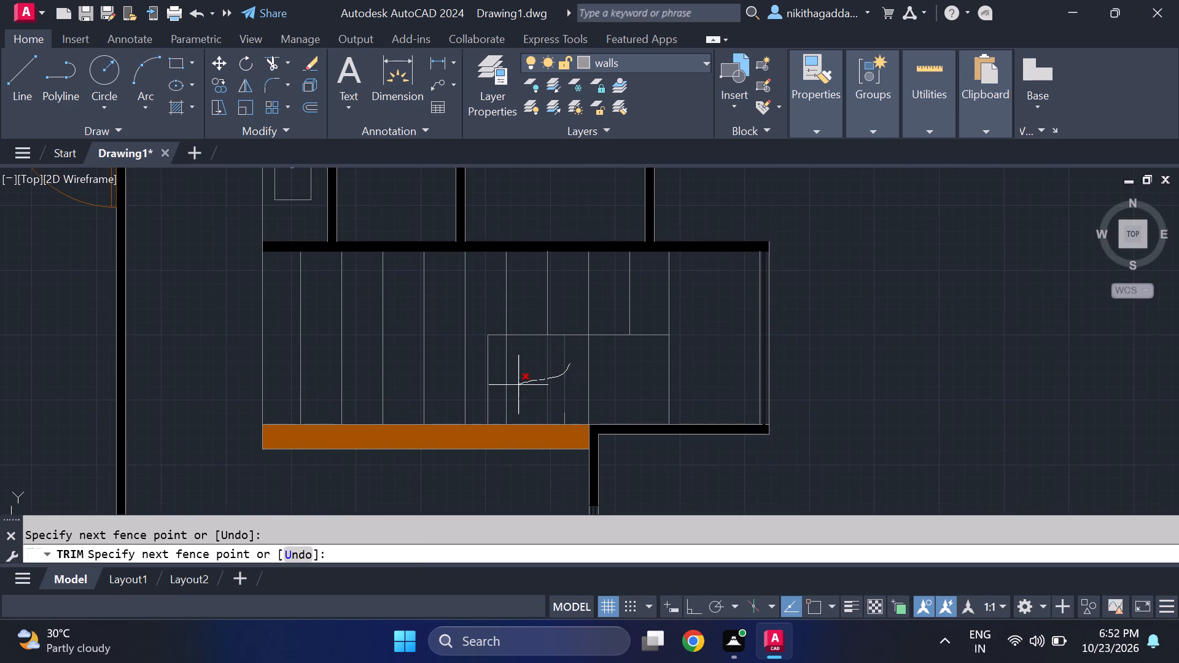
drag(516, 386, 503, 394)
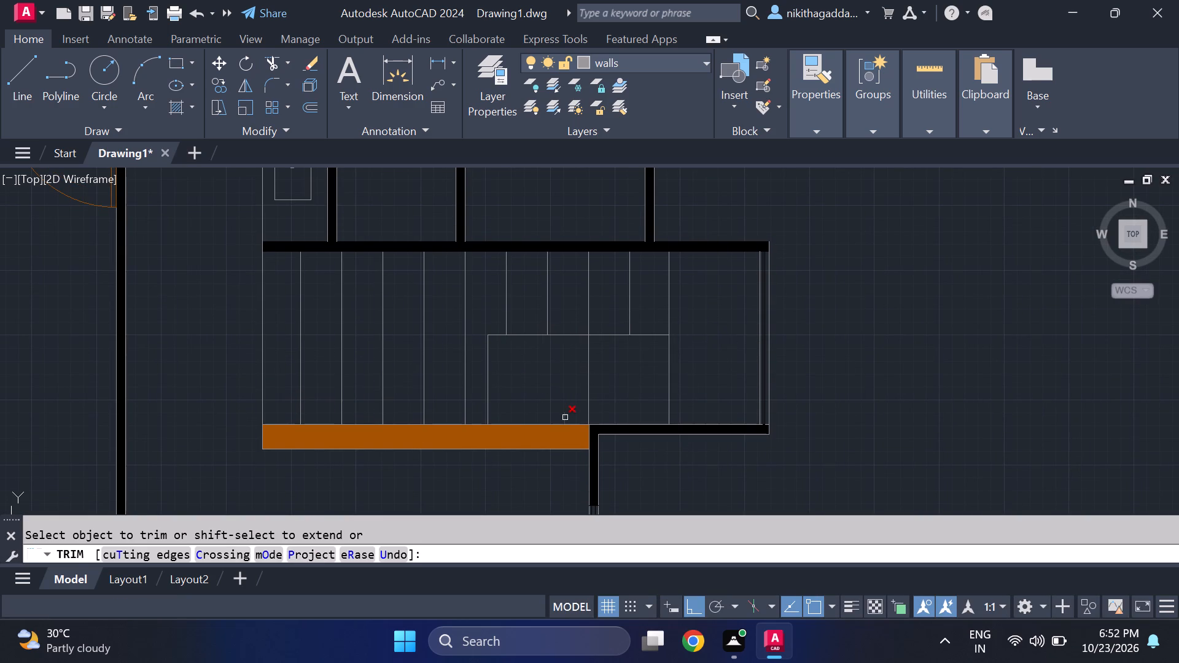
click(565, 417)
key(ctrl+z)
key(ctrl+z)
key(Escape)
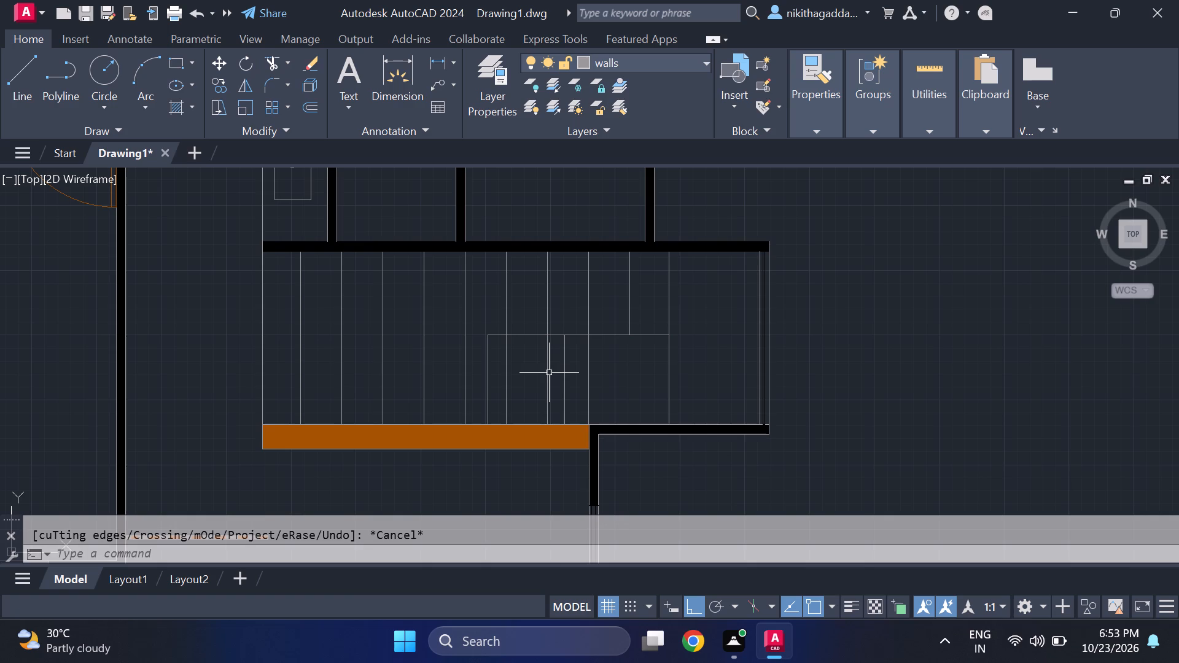
Trim the three remaining offset lines inside the rectangular outlines back to their top edge, keeping the divider.
key(t)
key(r)
key(Return)
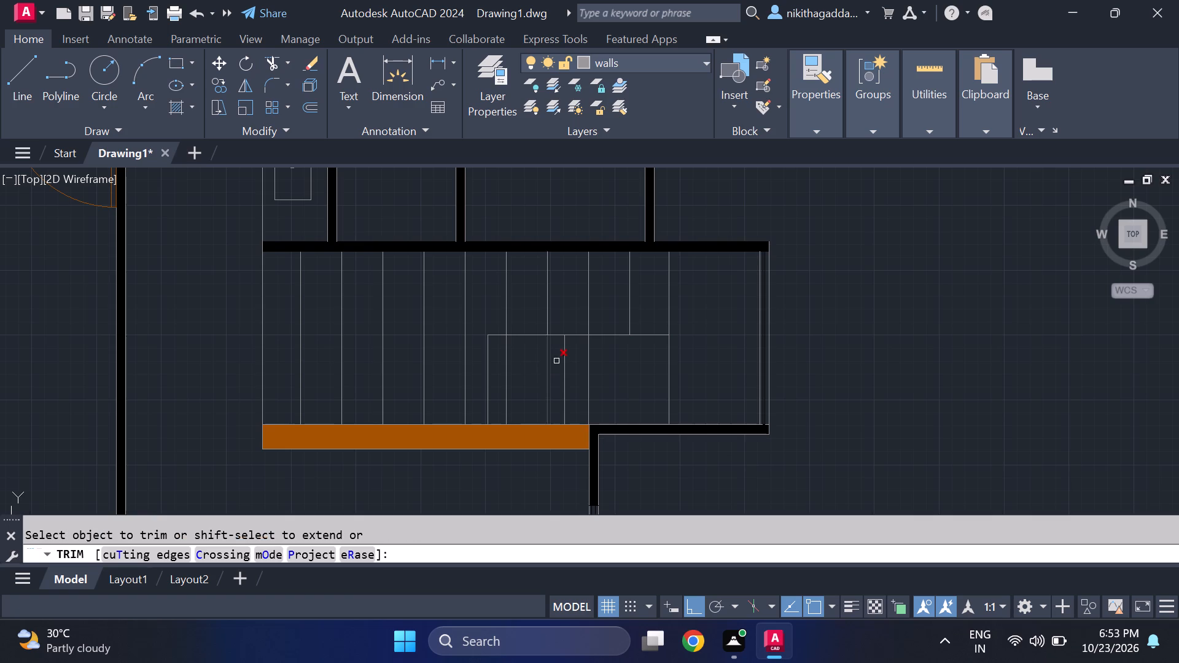
click(588, 368)
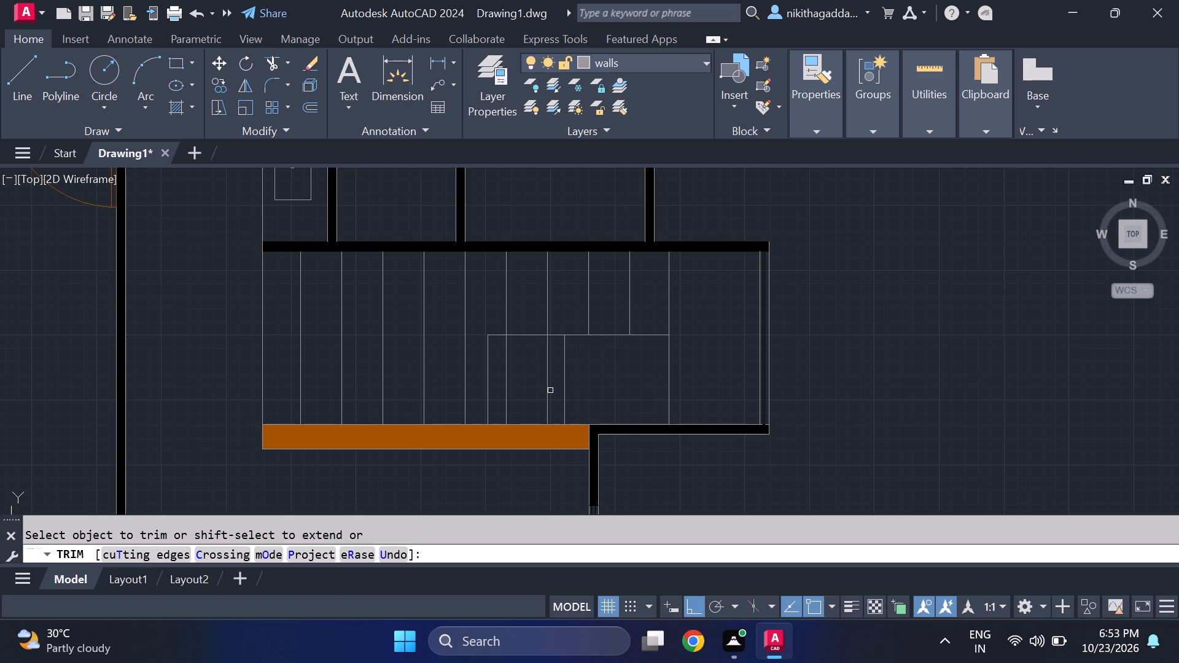
click(545, 390)
click(505, 387)
scroll(610, 377, down, 2)
scroll(588, 382, up, 1)
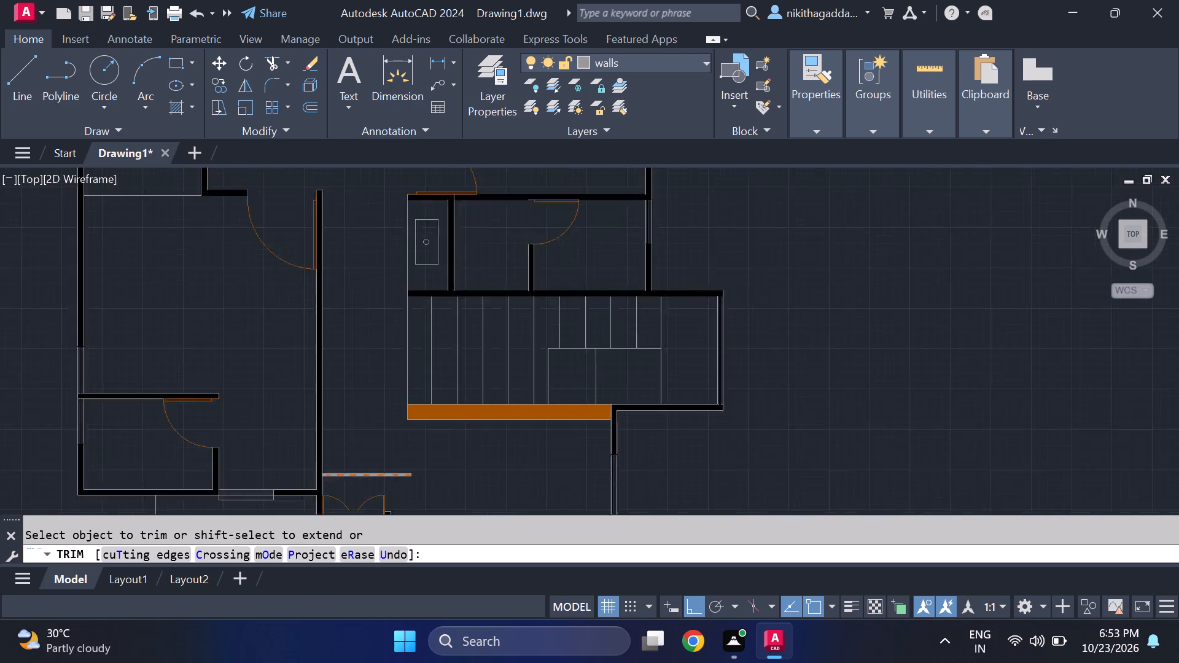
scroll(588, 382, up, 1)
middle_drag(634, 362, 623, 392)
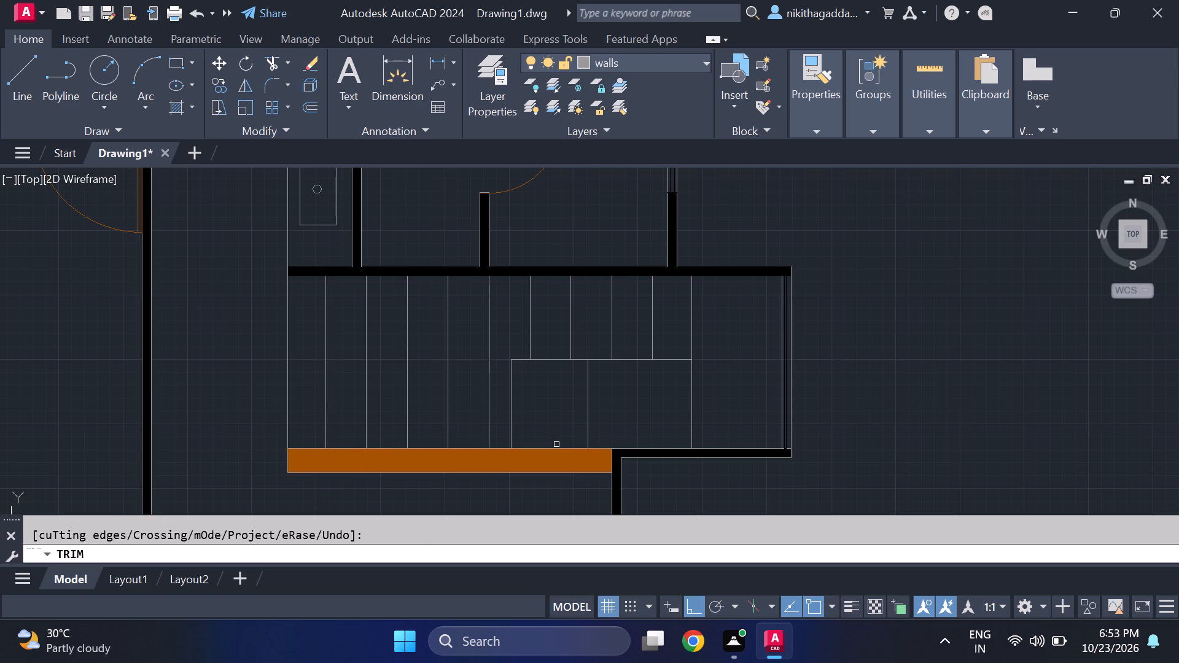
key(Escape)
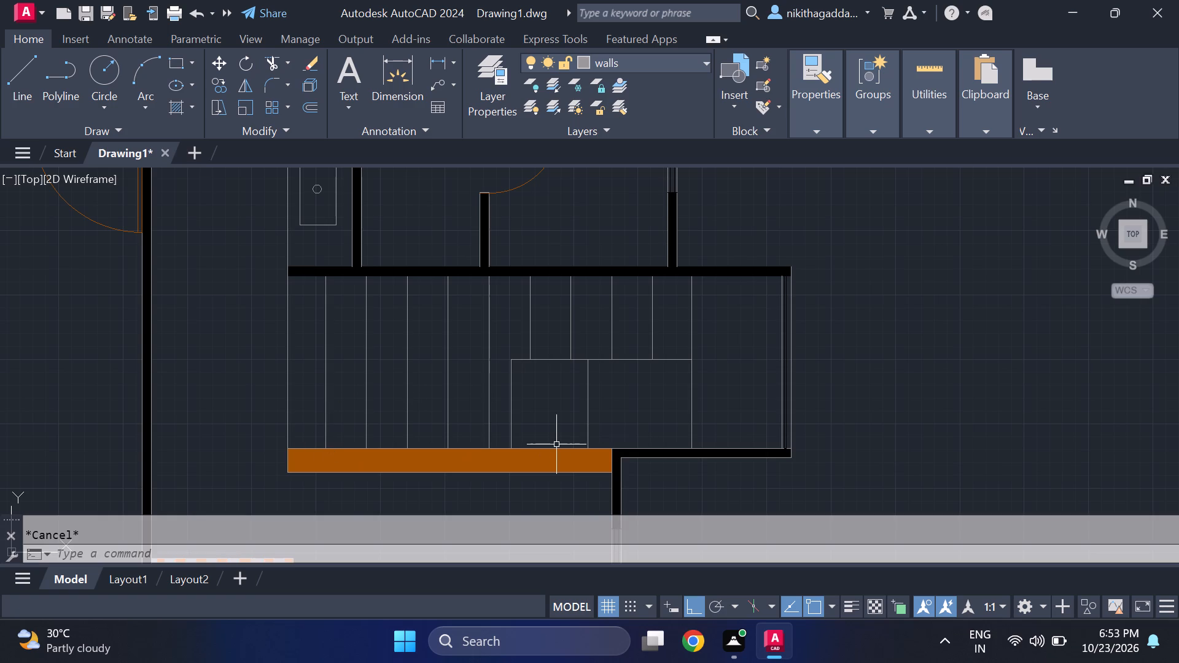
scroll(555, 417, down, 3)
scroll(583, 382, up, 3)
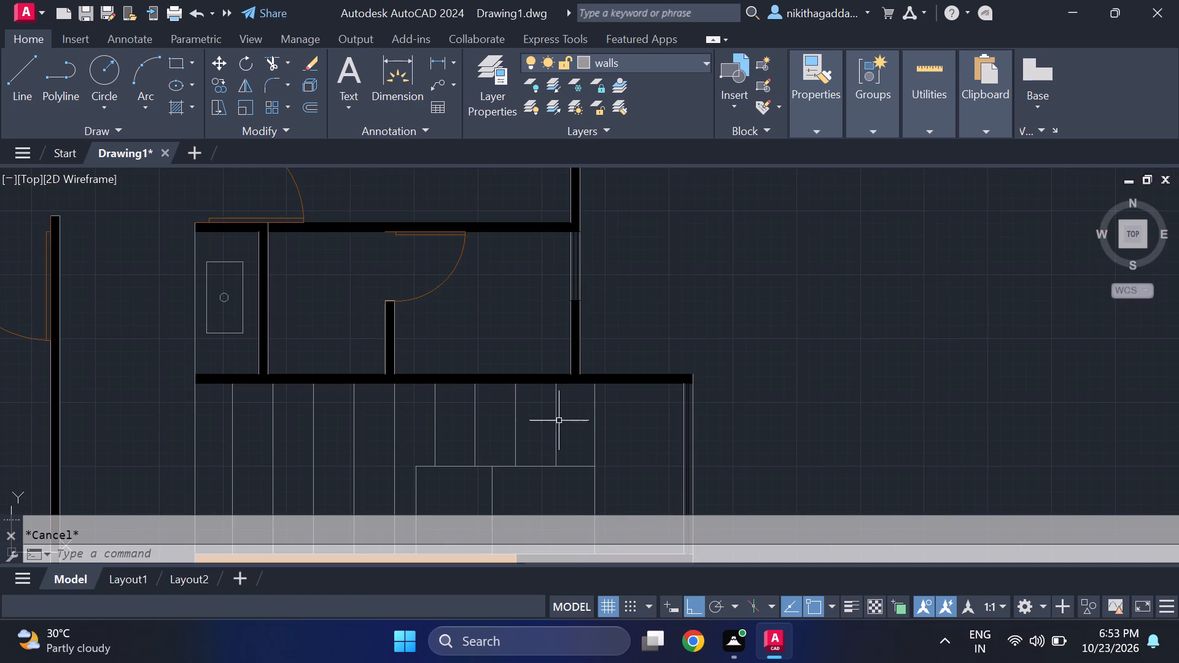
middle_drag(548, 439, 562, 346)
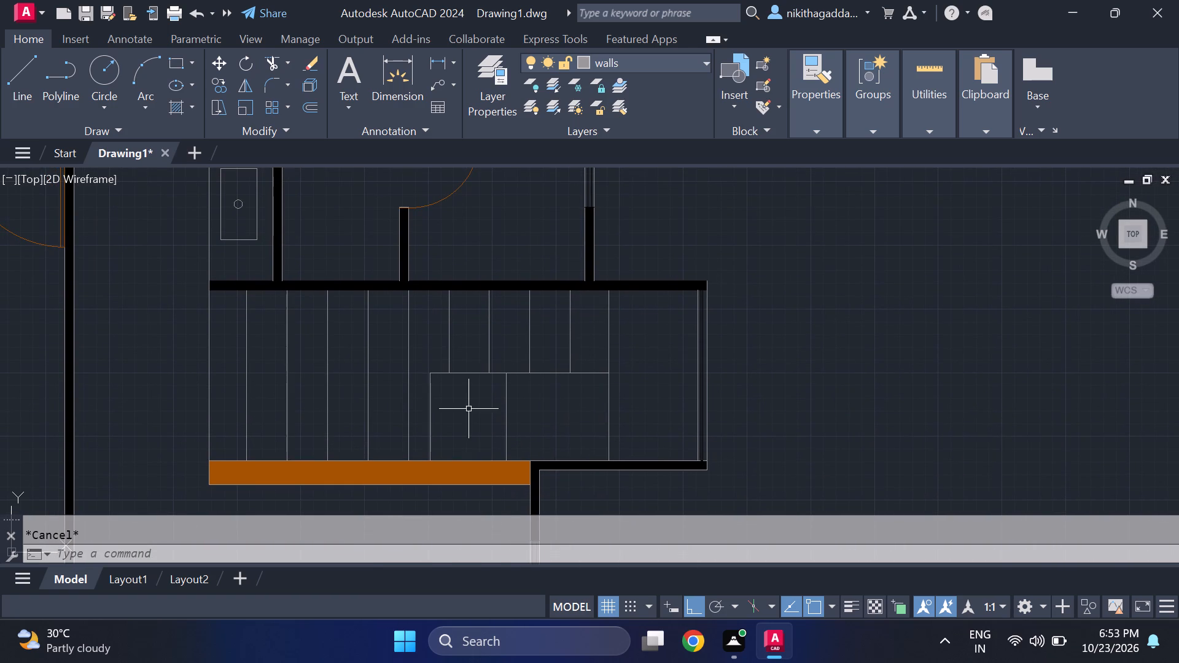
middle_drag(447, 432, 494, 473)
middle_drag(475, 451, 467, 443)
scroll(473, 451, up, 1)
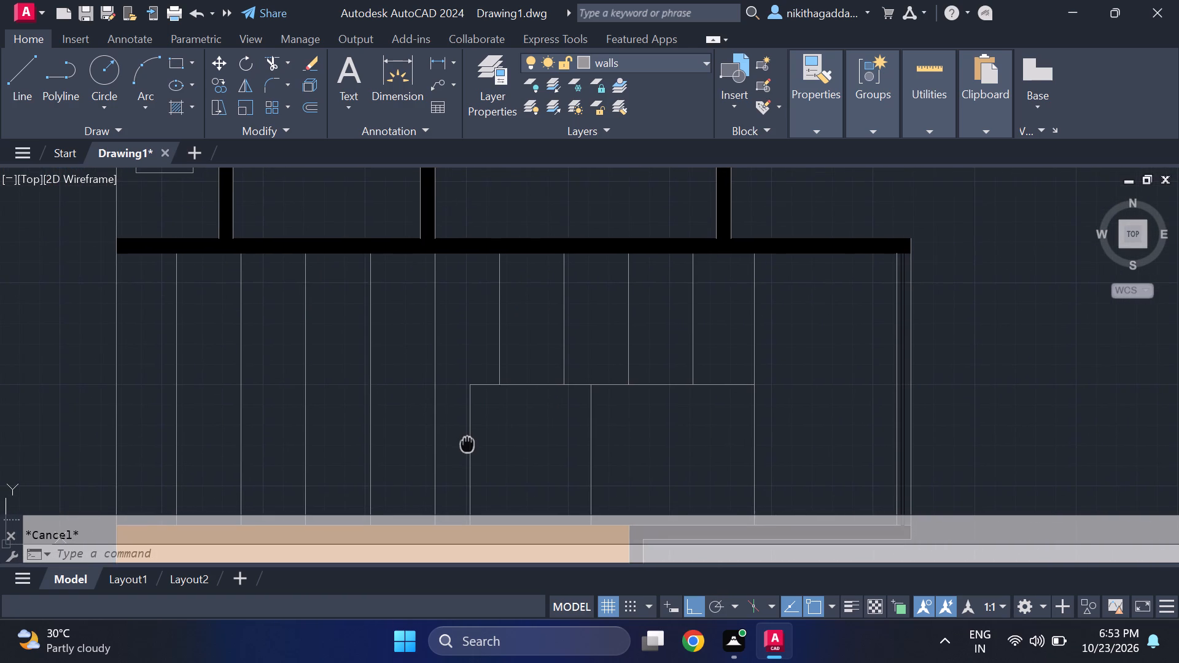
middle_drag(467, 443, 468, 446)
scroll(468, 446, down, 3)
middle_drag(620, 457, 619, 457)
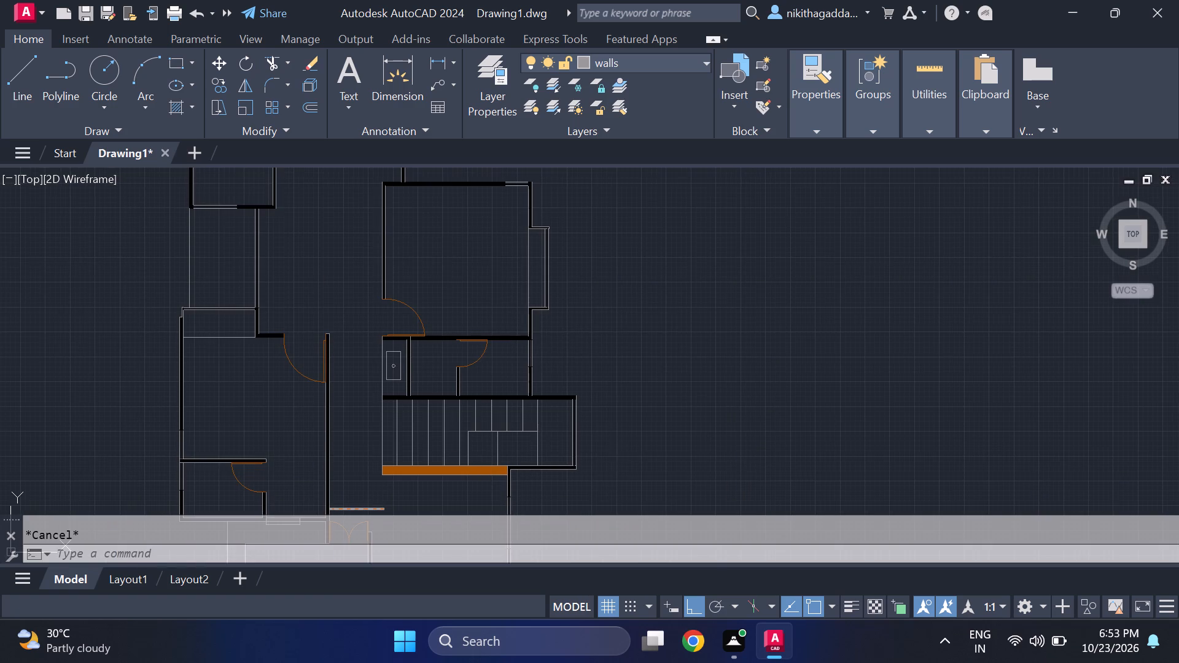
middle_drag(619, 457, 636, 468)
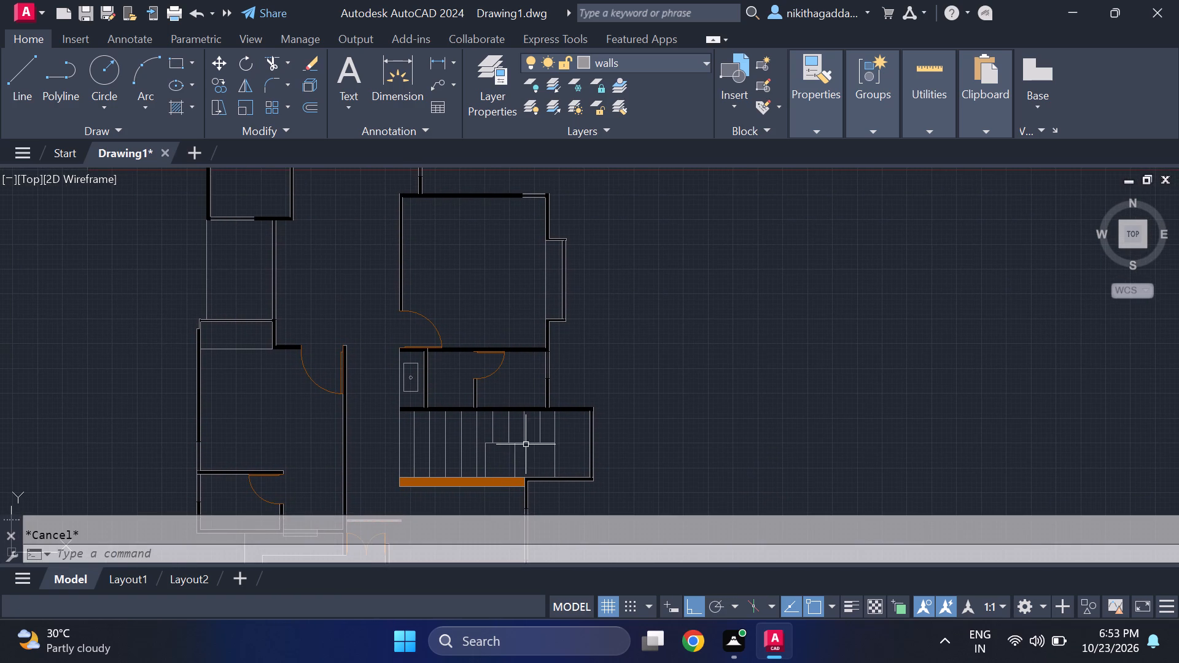
Set the current object colour to index colour 25.
scroll(526, 444, up, 1)
middle_drag(547, 483, 573, 408)
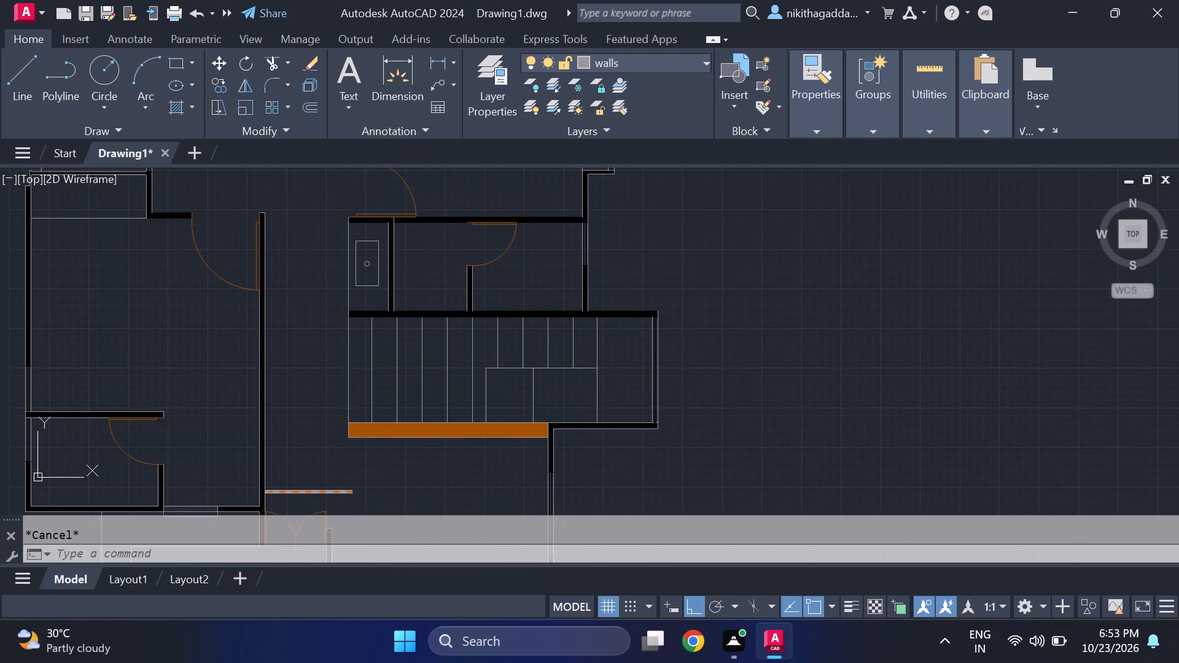
scroll(561, 419, up, 2)
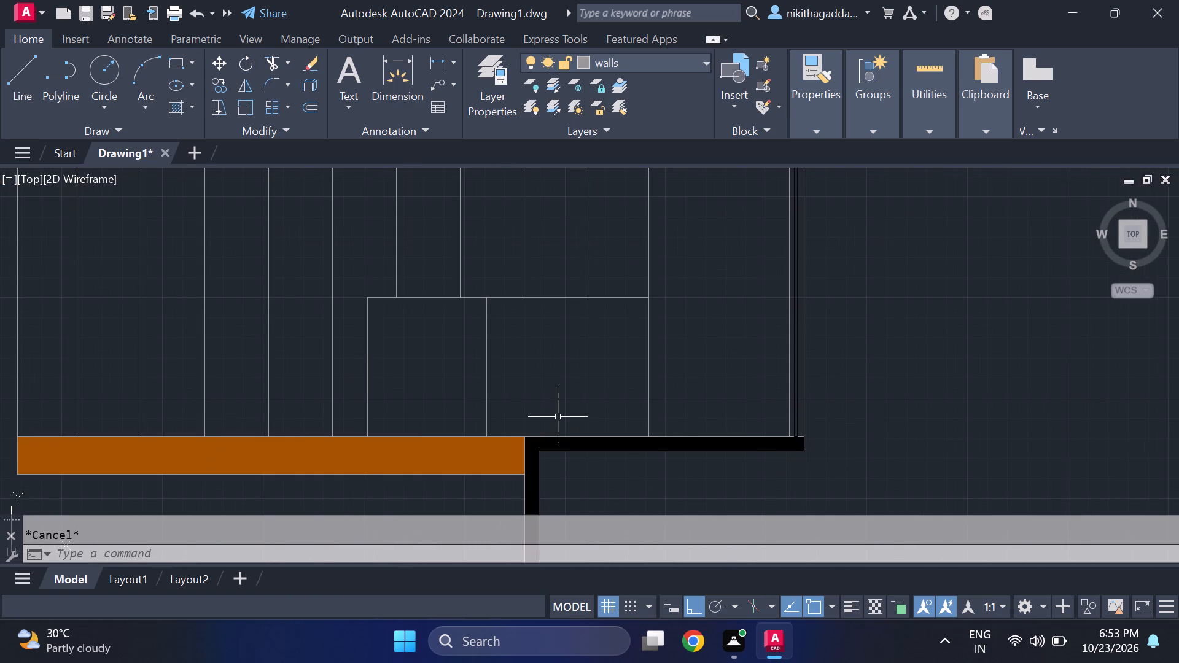
key(h)
key(Escape)
text(color)
key(Return)
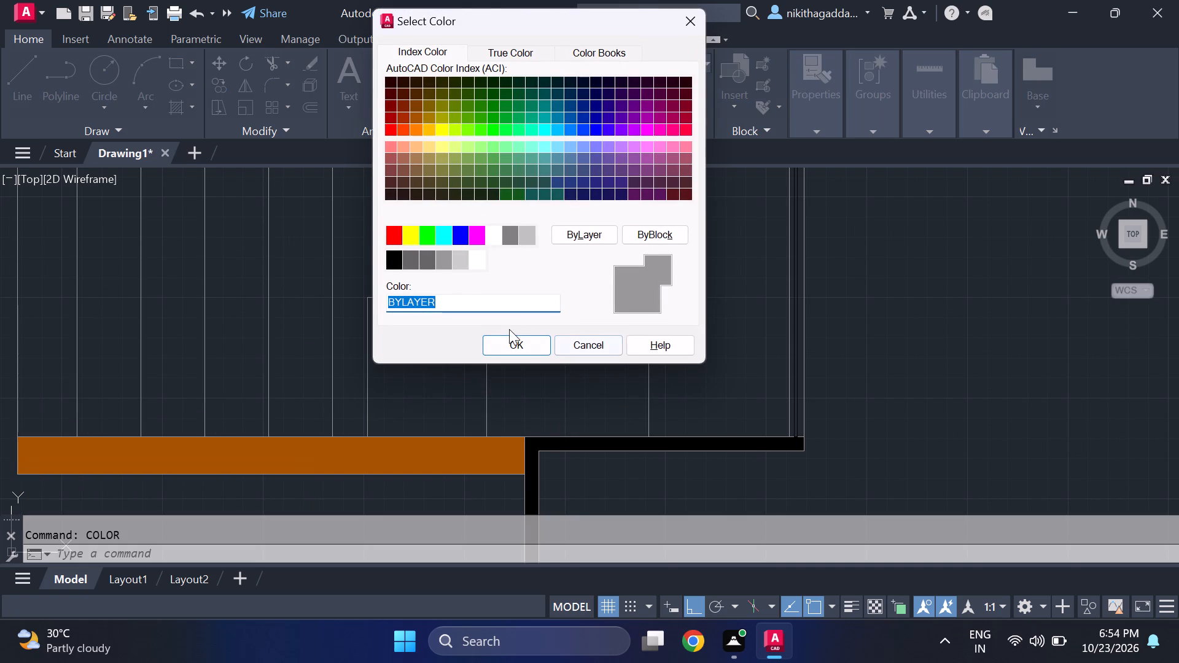
click(404, 168)
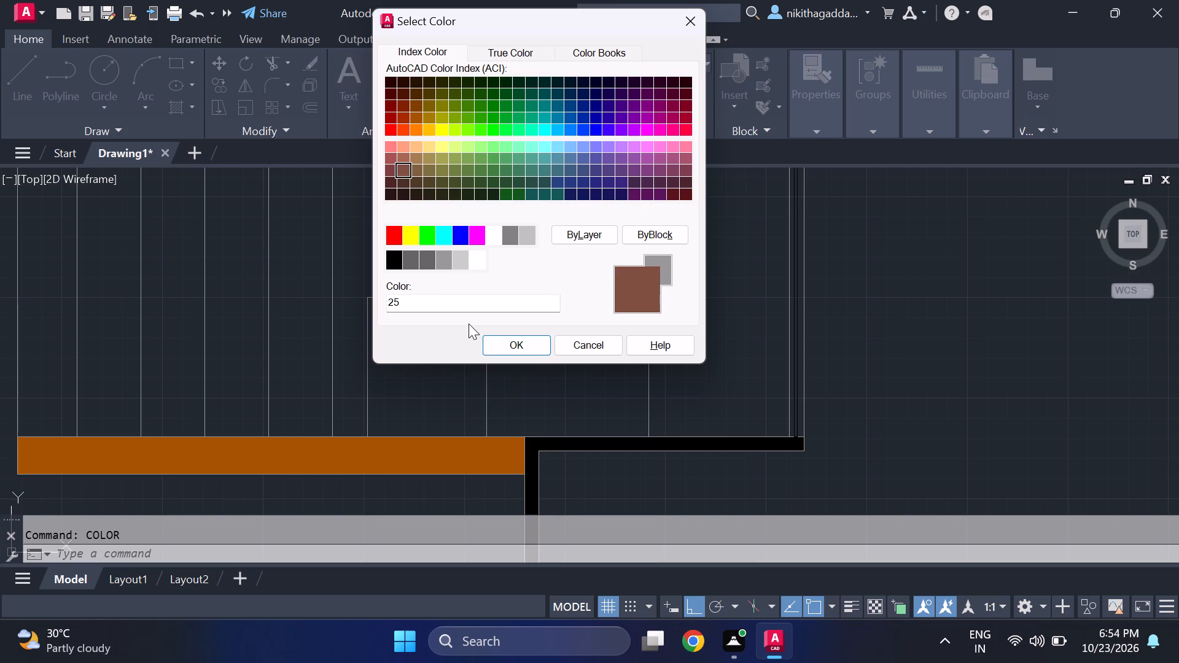
click(500, 346)
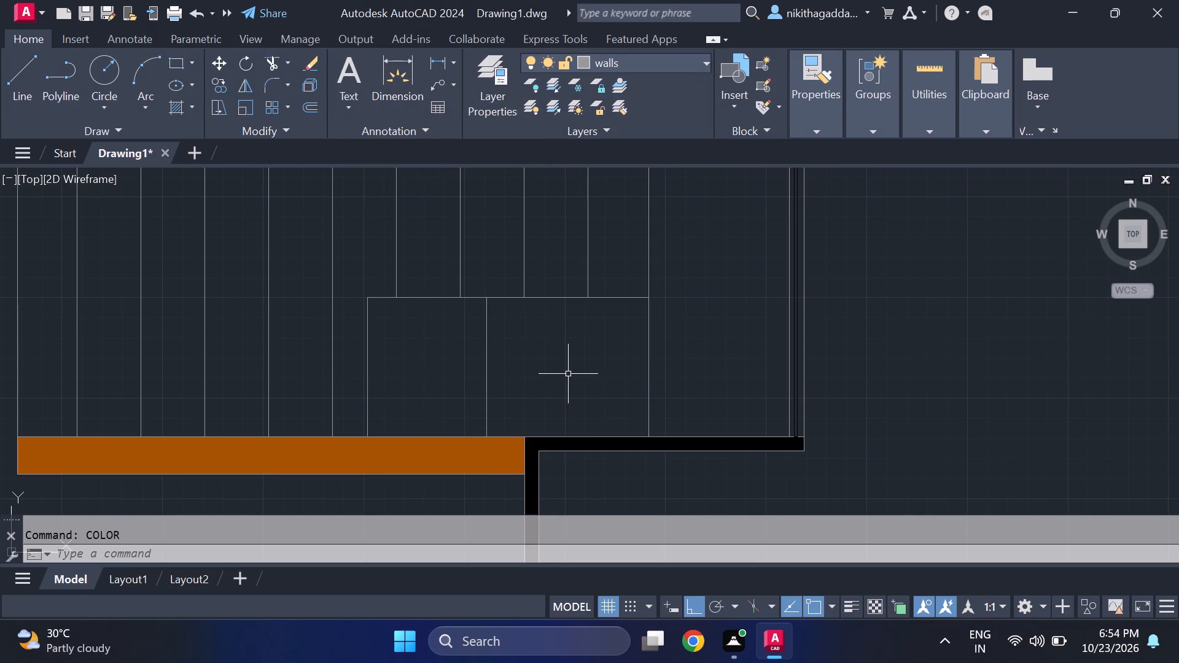
Hatch the compartment between the divider and the outline's right edge with a solid fill in colour 25.
key(h)
text(atc)
key(h)
key(Return)
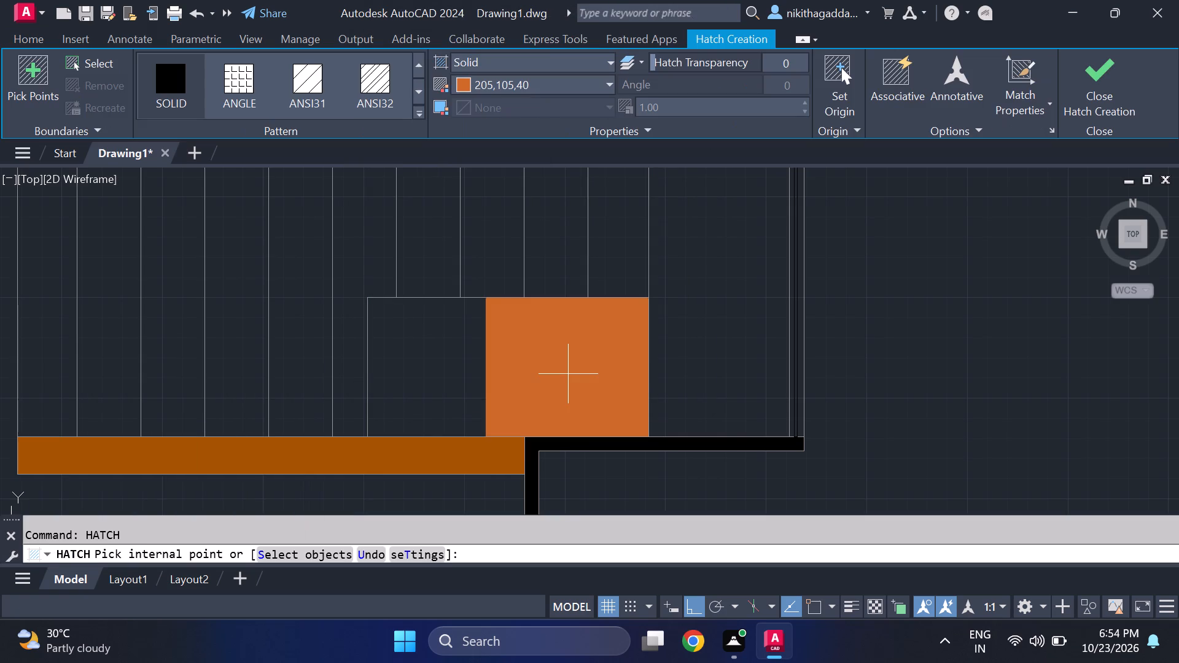
click(555, 84)
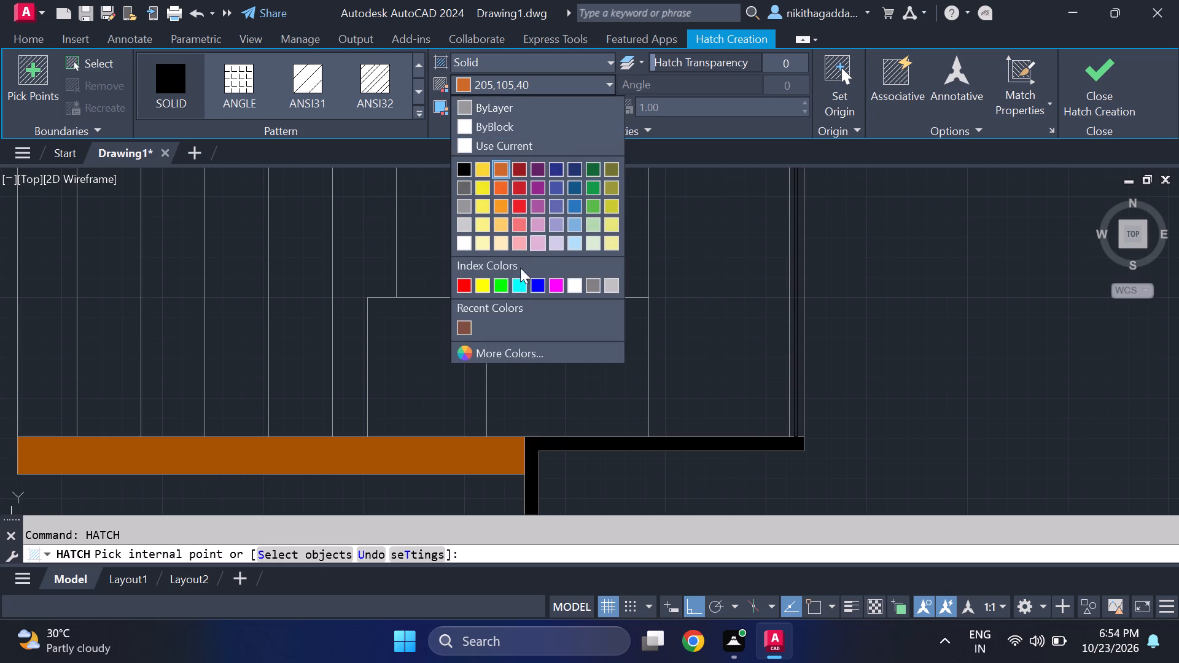
click(462, 322)
click(555, 379)
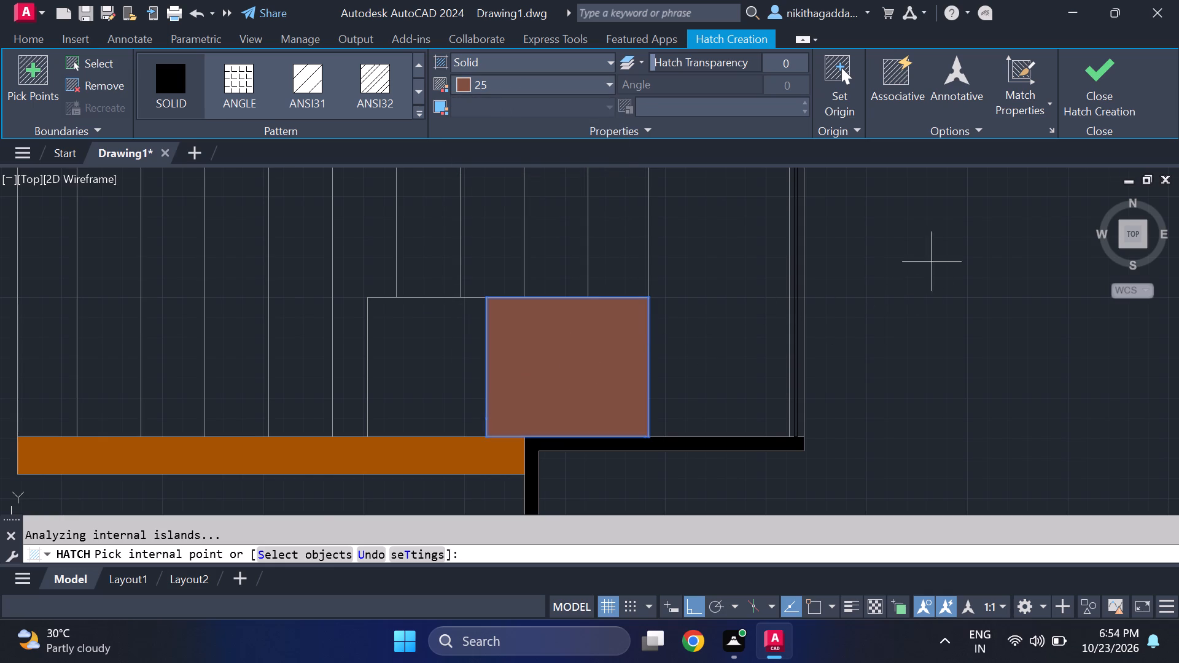
click(1109, 86)
Change the lawn layer's colour to green, index colour 94.
scroll(773, 355, down, 4)
middle_drag(786, 405, 774, 401)
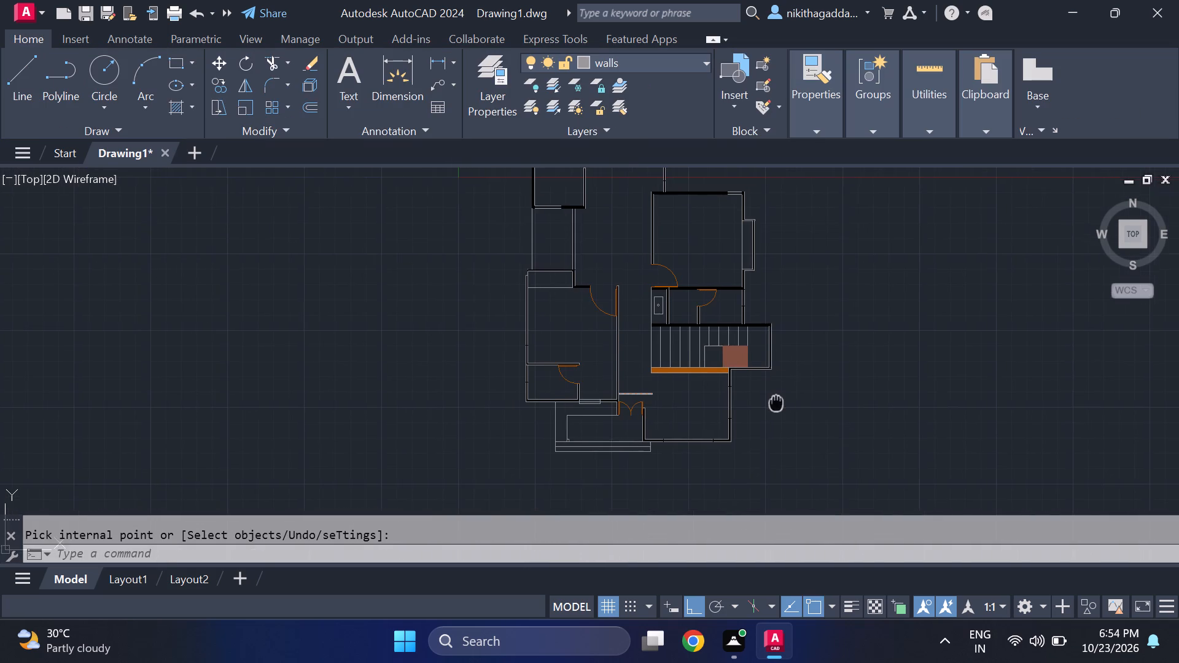
middle_drag(774, 401, 669, 399)
click(677, 69)
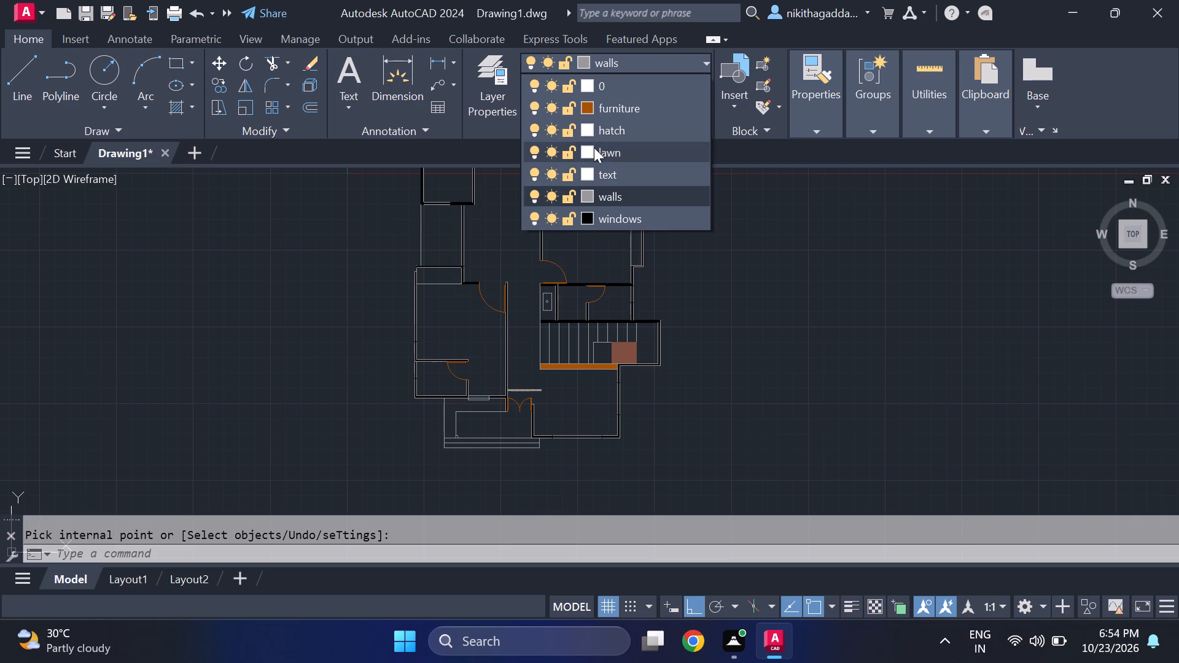
click(584, 152)
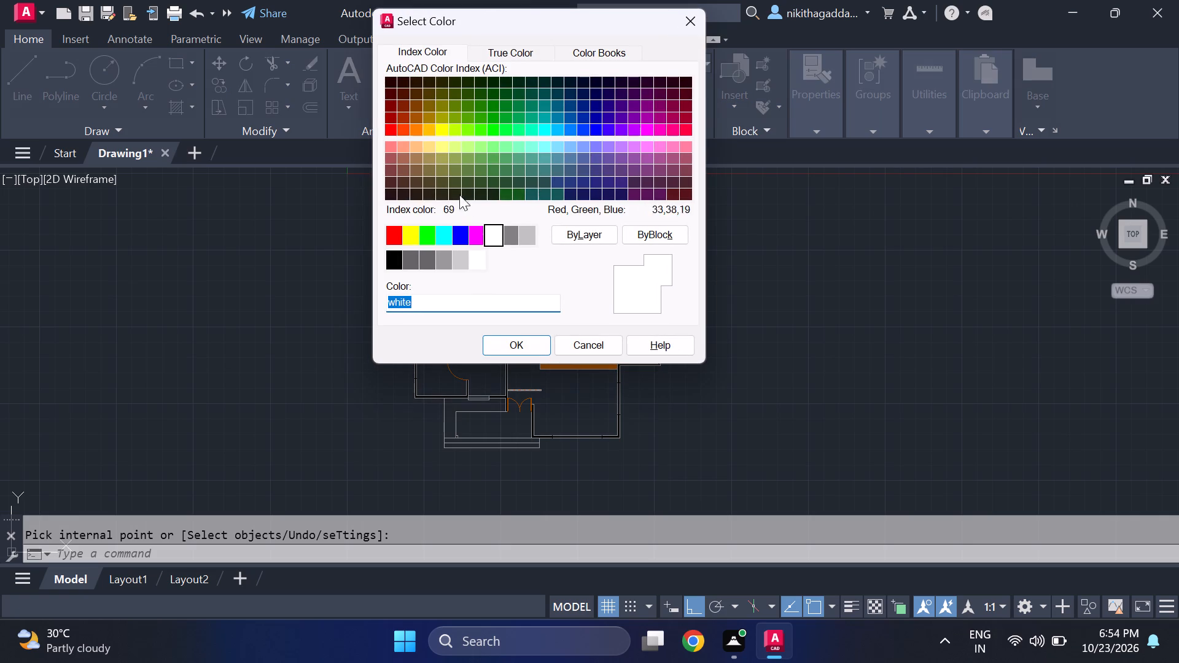
click(481, 122)
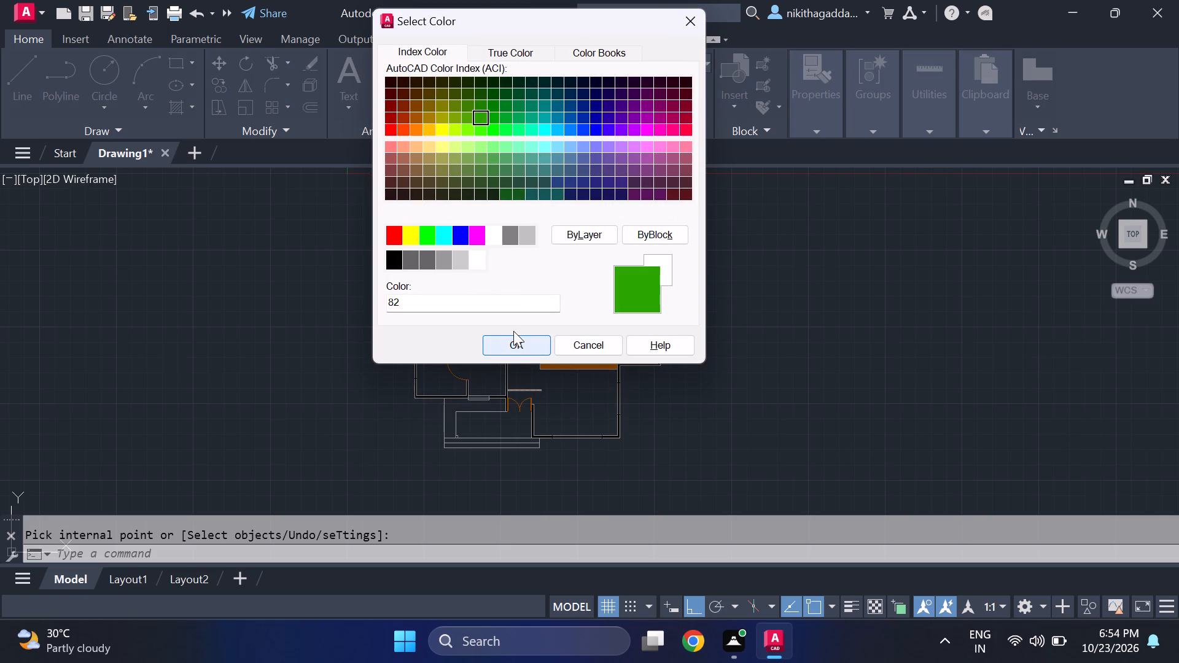
click(494, 104)
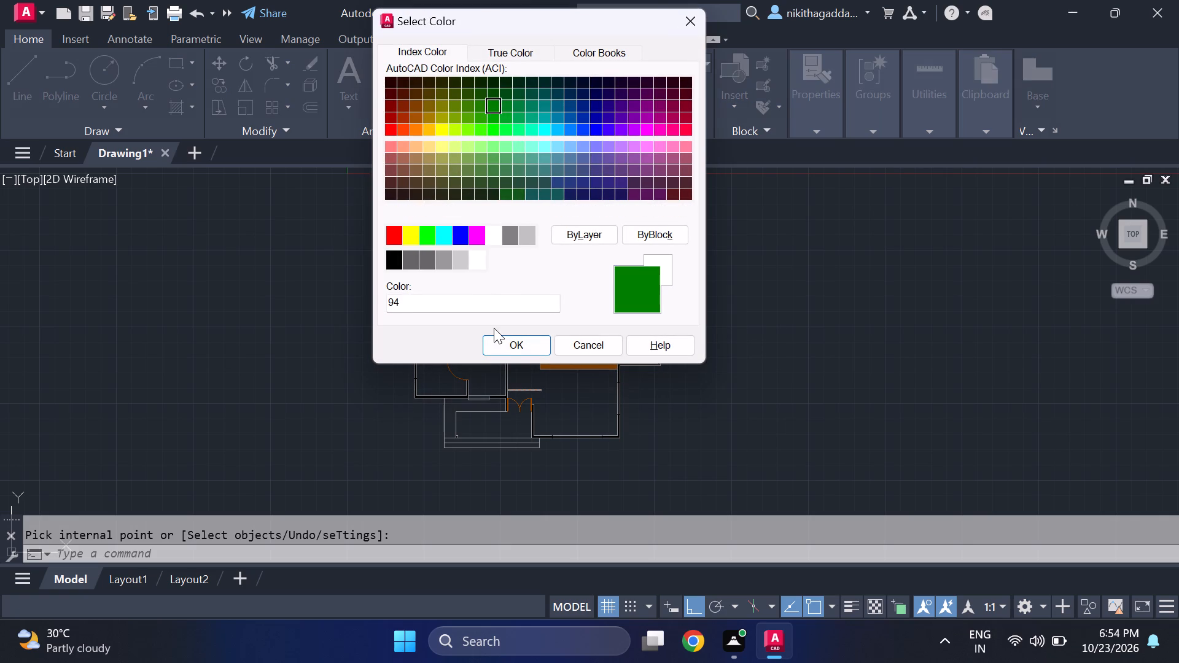
drag(500, 347, 498, 341)
Make lawn the current layer.
click(675, 65)
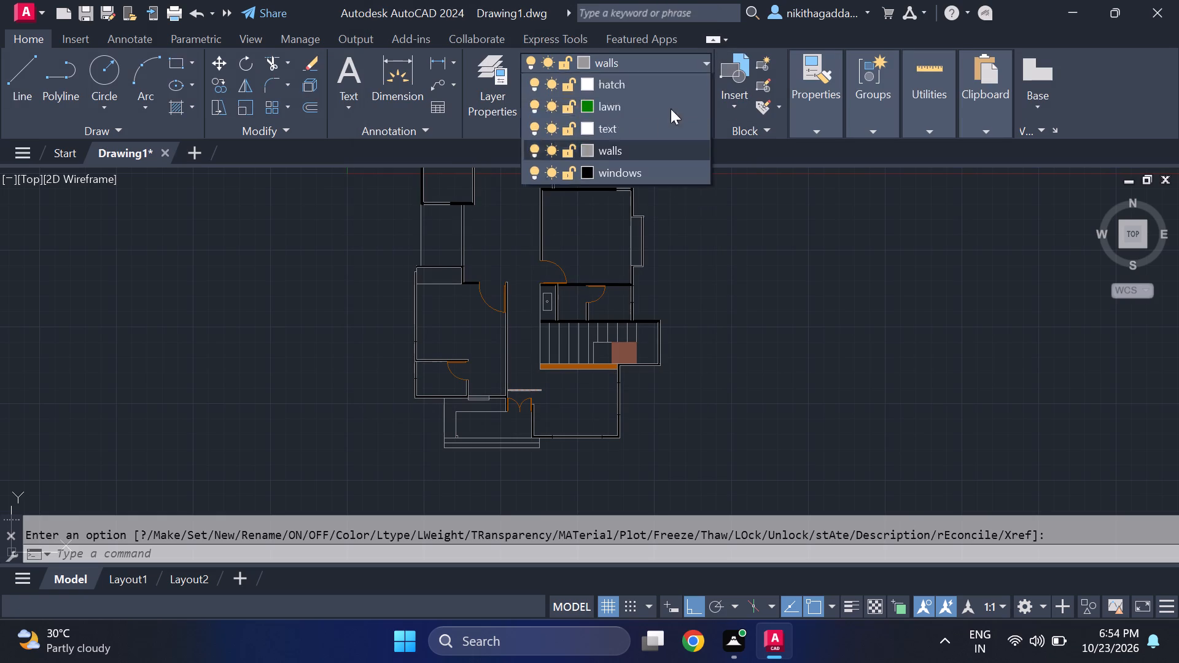
click(628, 152)
Insert a Trees - Imperial block from the architectural tool palette in the empty space east of the house, and close the palette.
middle_drag(646, 309, 313, 331)
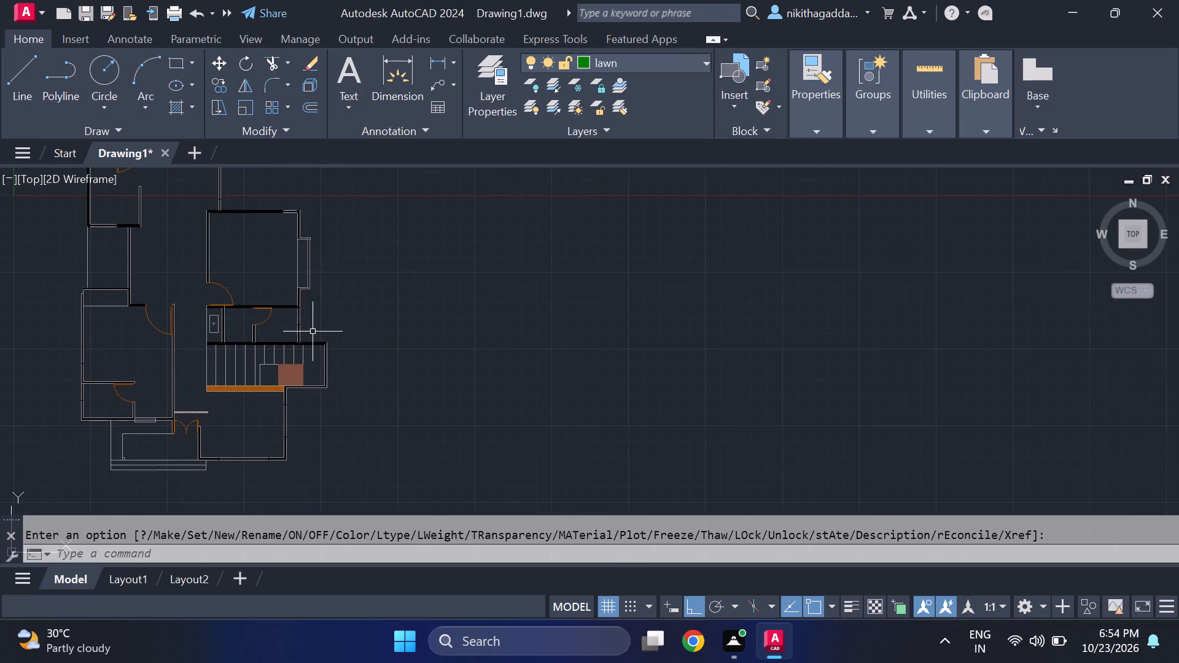
scroll(289, 367, up, 2)
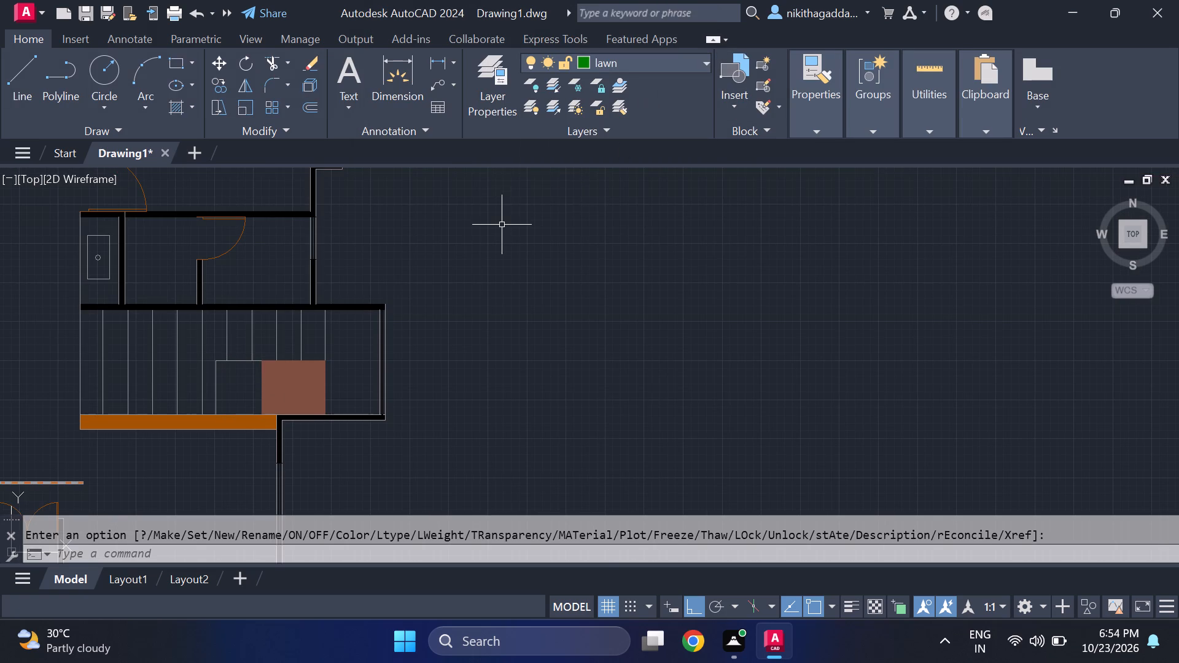
text(tp)
key(Return)
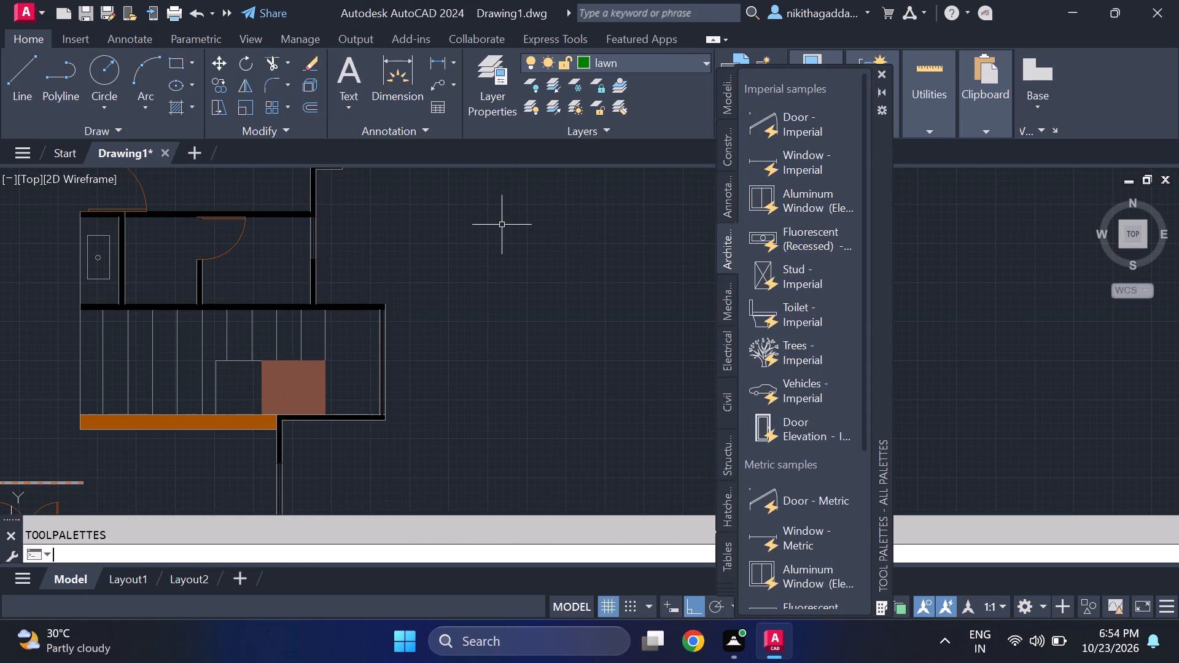
drag(800, 357, 514, 372)
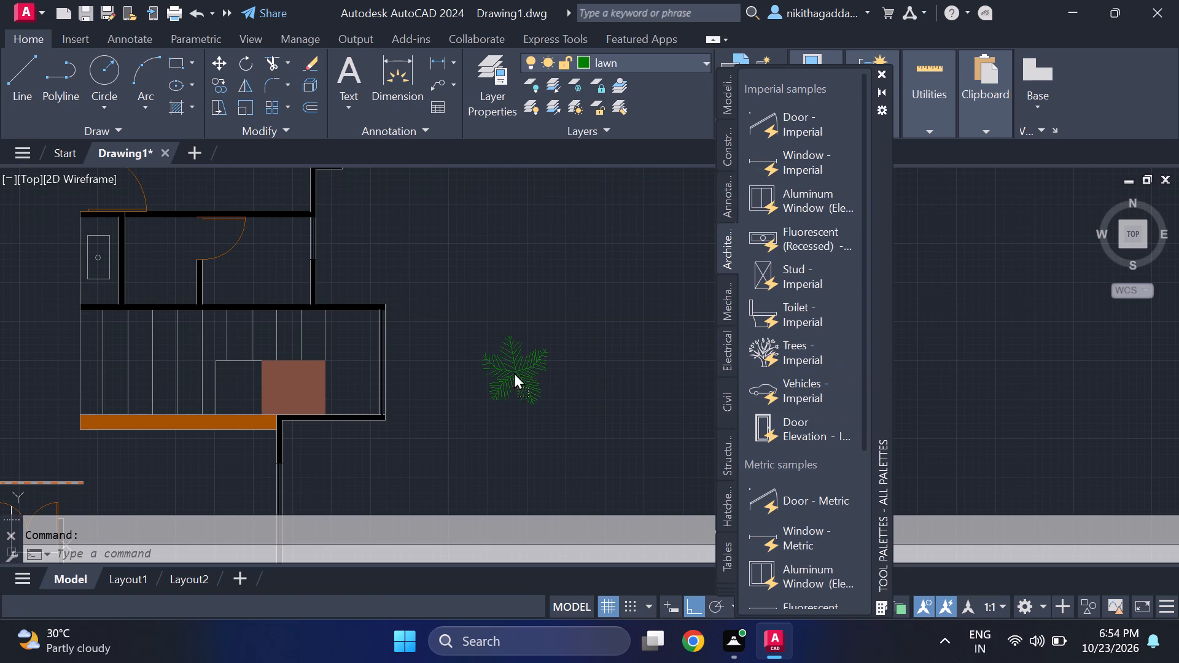
drag(514, 372, 504, 369)
click(879, 72)
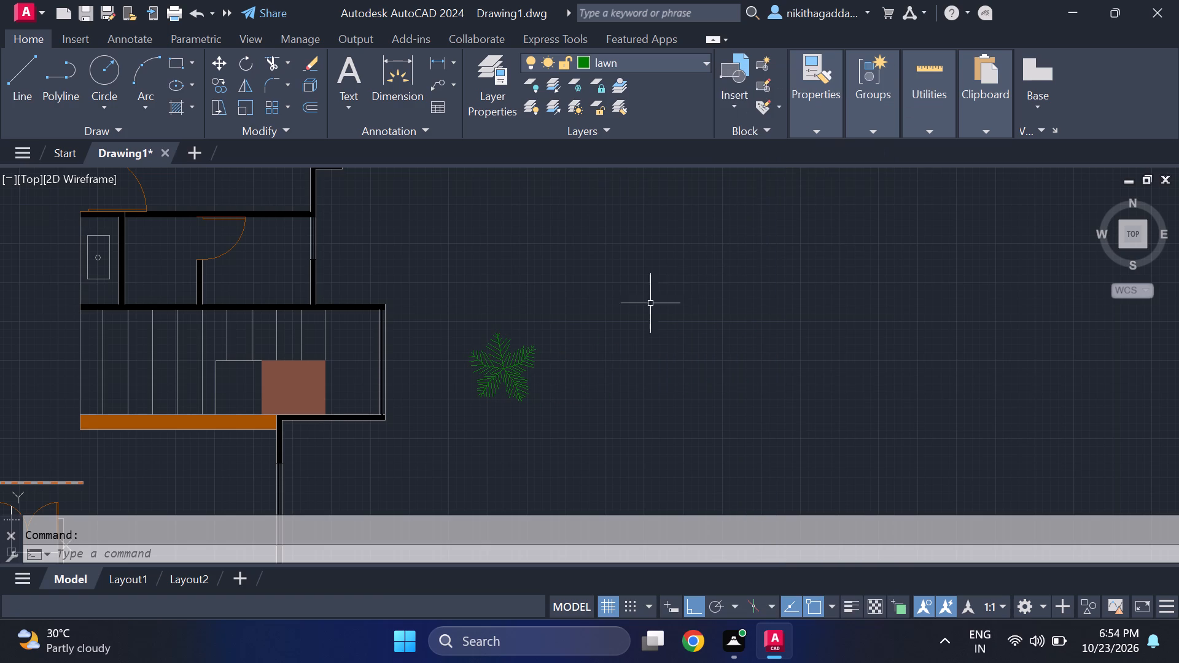
Scale the tree block freehand about its centre to a slightly smaller size.
click(580, 345)
click(482, 400)
text(scale)
key(Return)
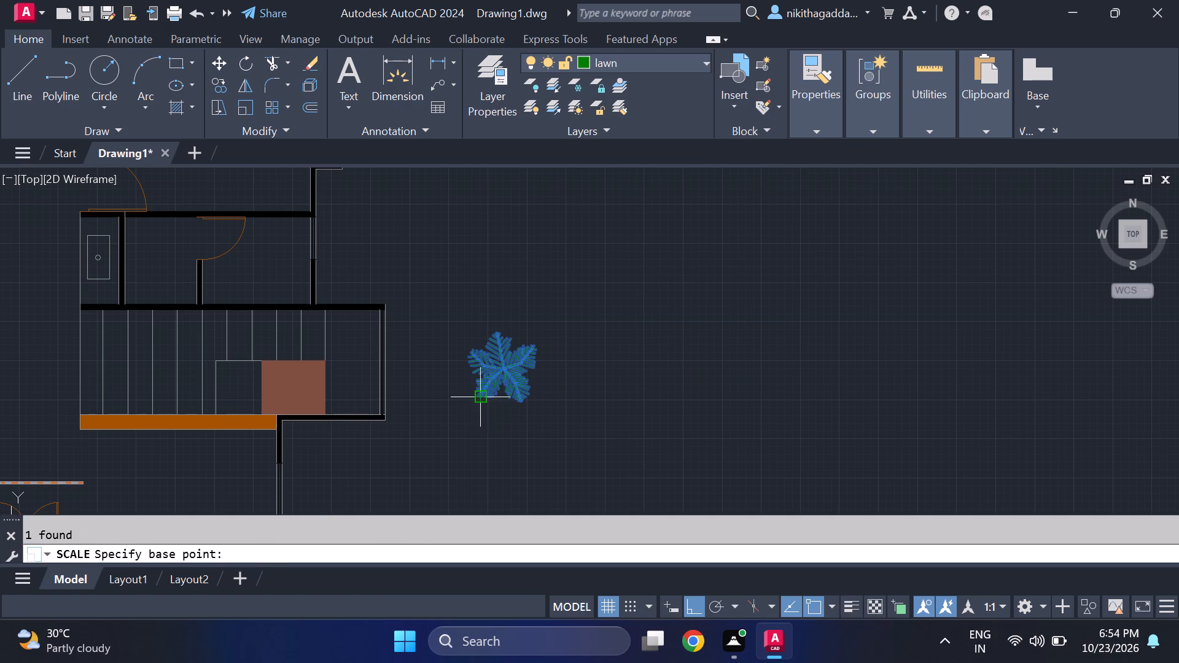
click(508, 367)
scroll(514, 371, up, 2)
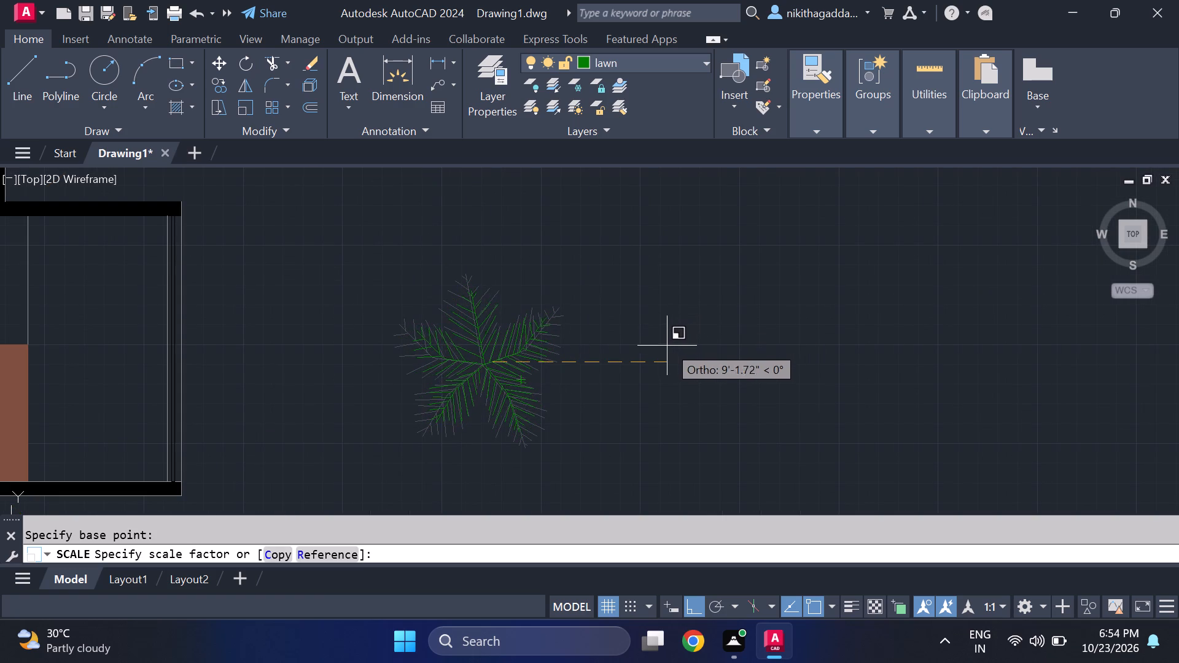
click(684, 333)
Copy the tree from its centre into the middle of the brown-filled compartment, with Ortho off.
drag(655, 345, 586, 374)
click(405, 410)
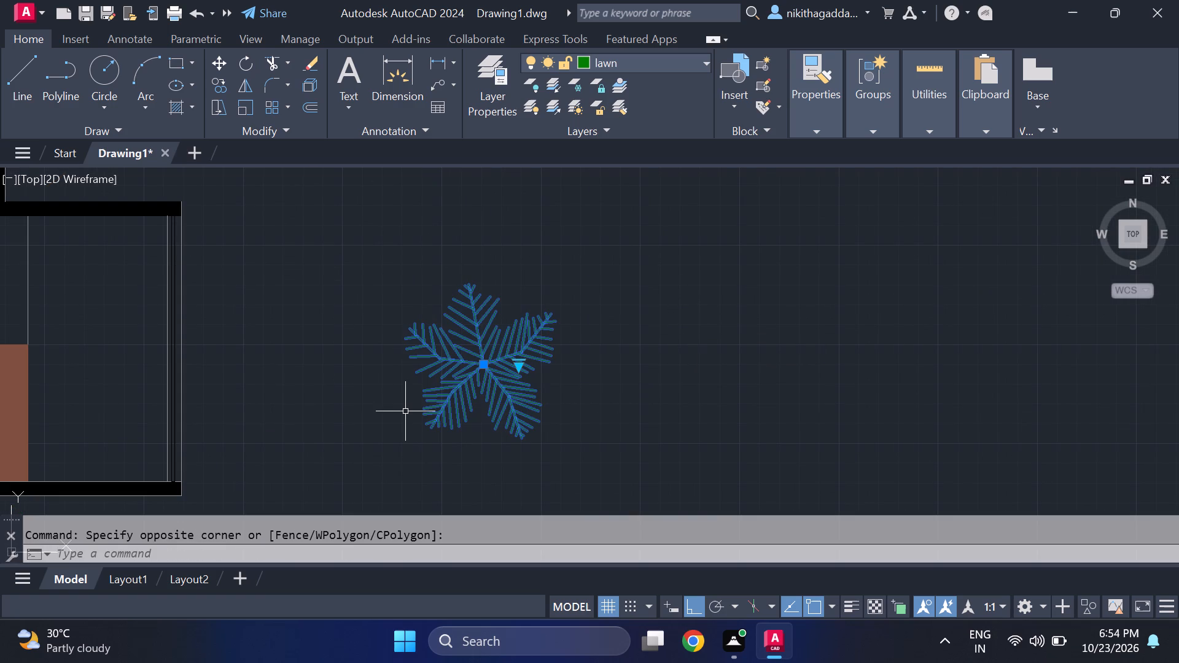
text(co)
key(Return)
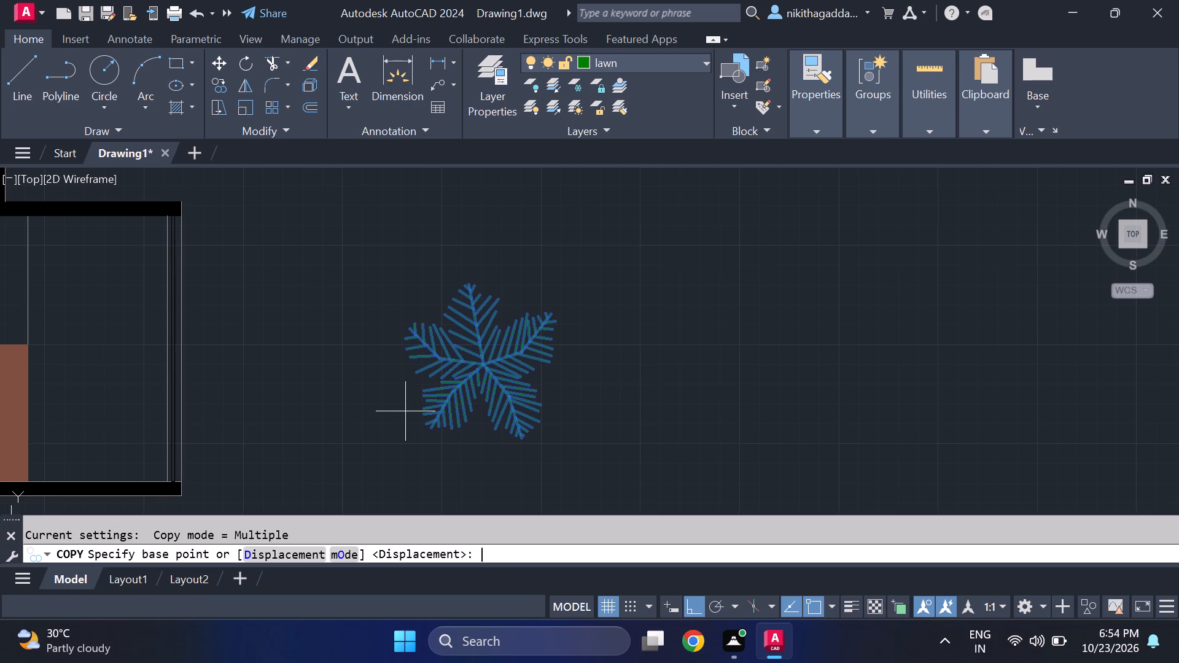
click(490, 362)
middle_drag(497, 358, 749, 347)
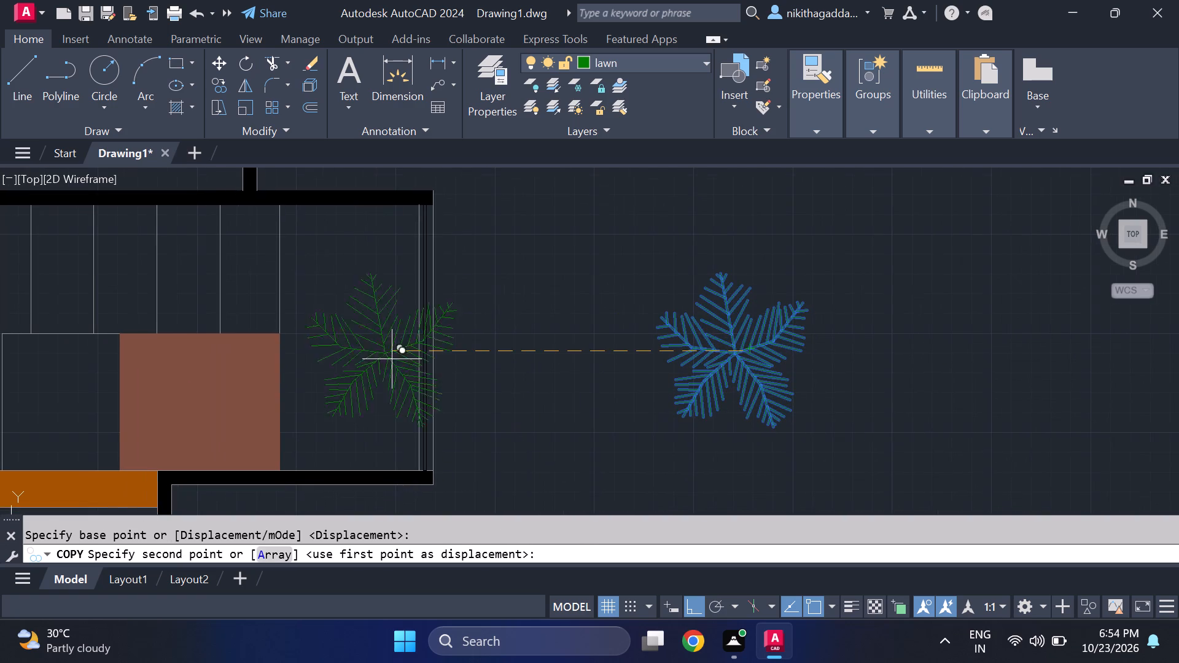
key(F8)
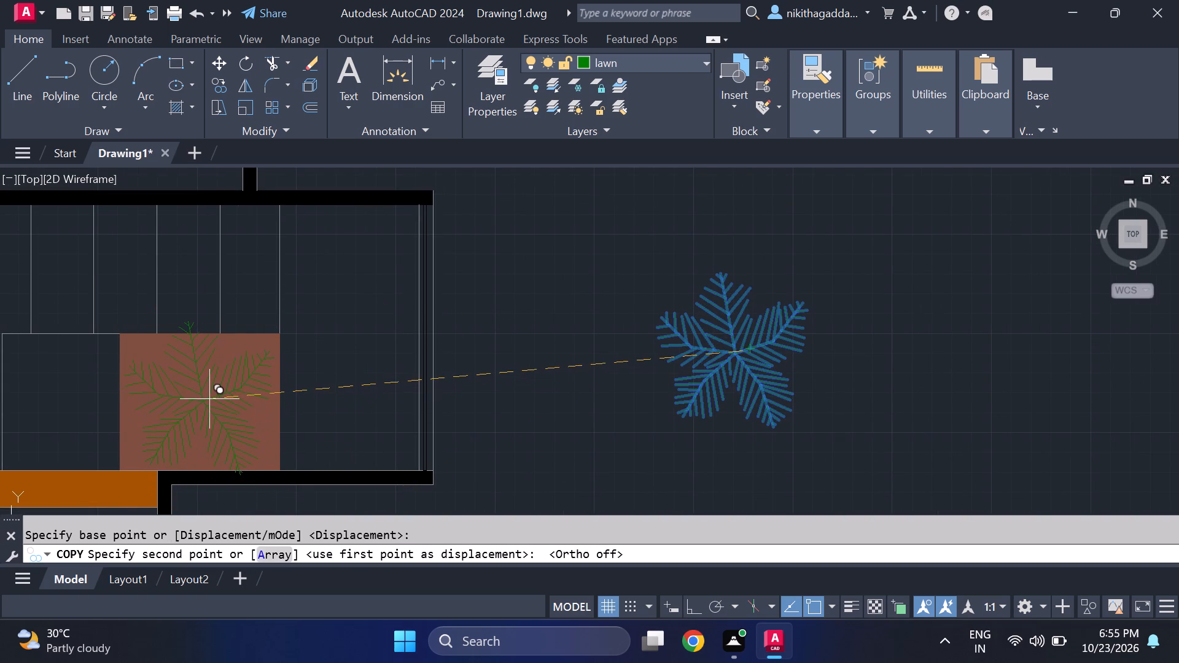
click(209, 399)
scroll(314, 386, down, 3)
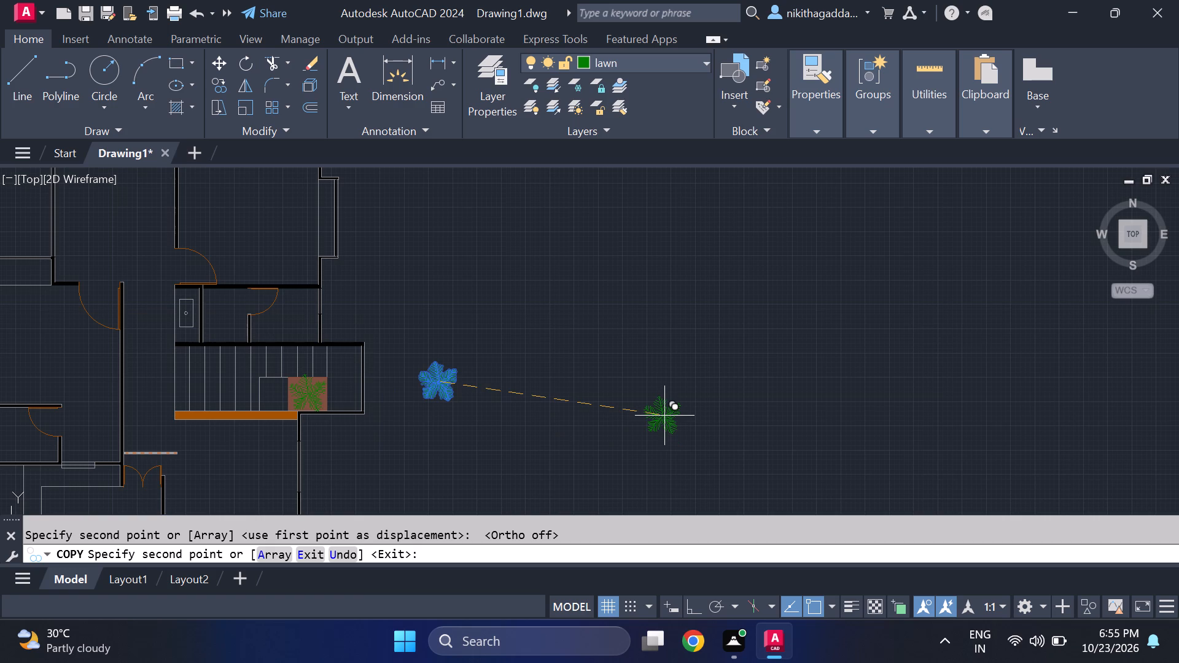
Change the lawn layer's colour to the darker green, index colour 96.
key(Escape)
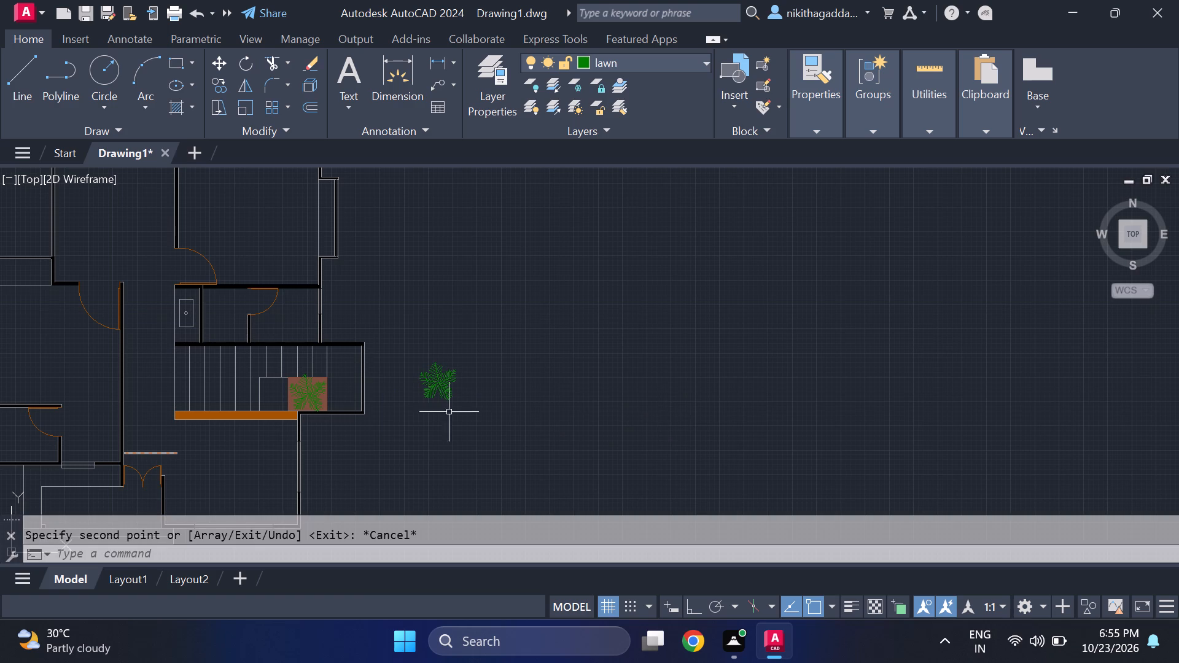
click(587, 61)
click(585, 148)
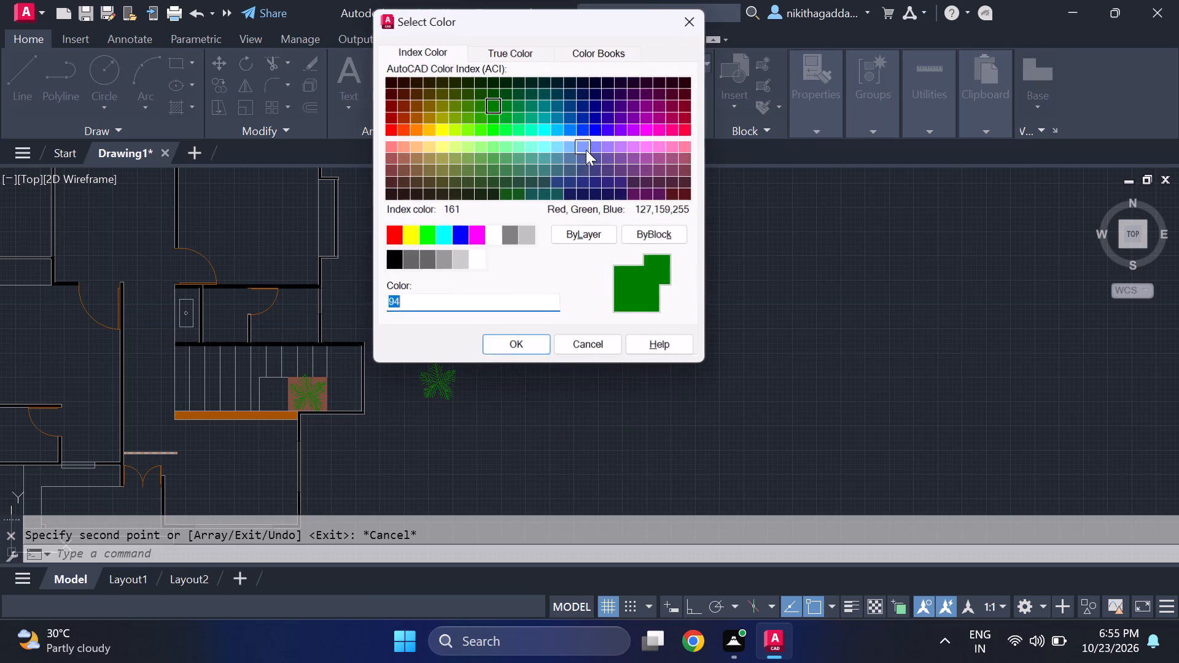
click(494, 90)
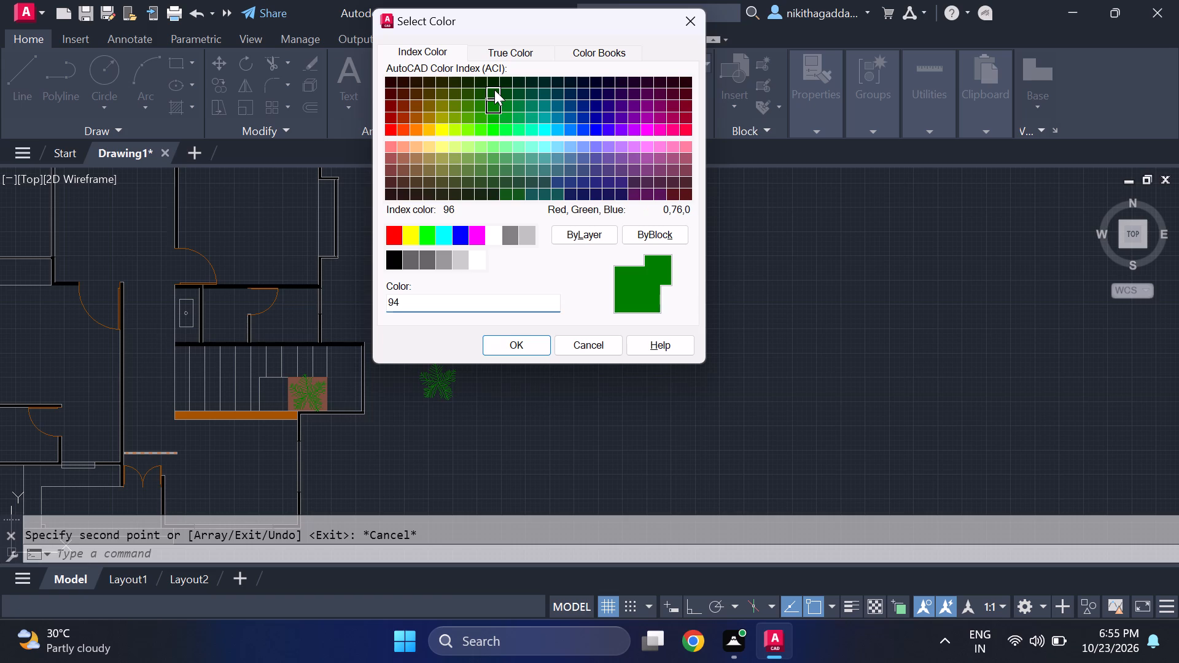
click(521, 348)
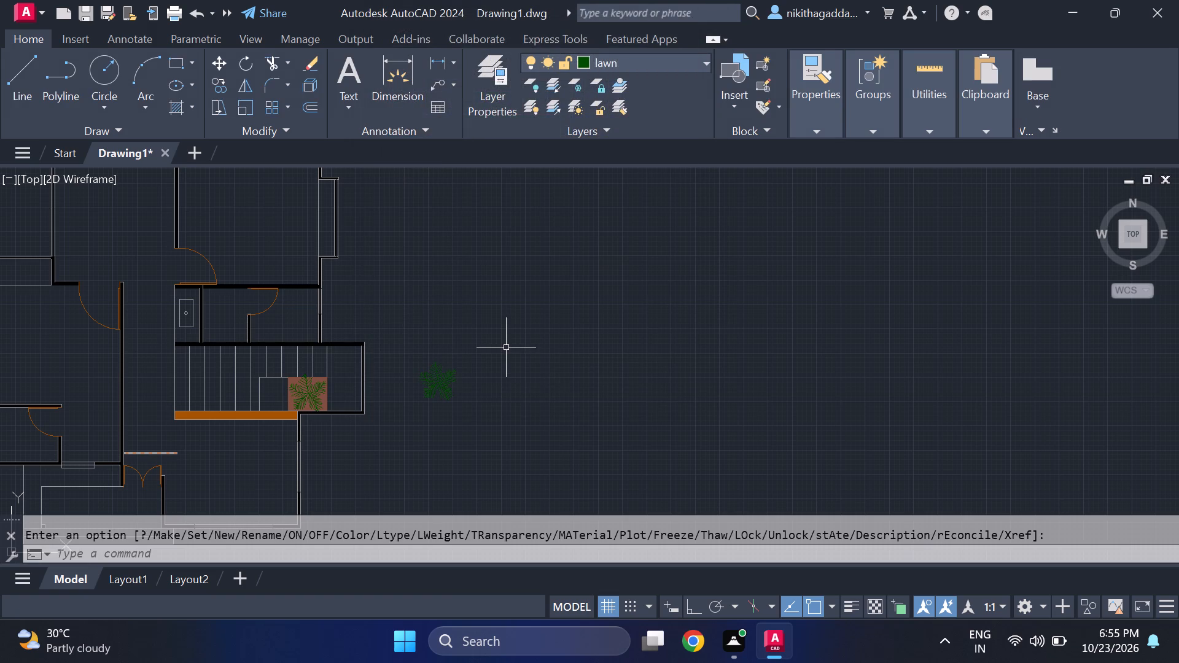
Move the short vertical line west of the brown planter onto the adjacent full-height line to its west.
scroll(280, 405, up, 2)
scroll(332, 380, down, 3)
scroll(345, 383, up, 3)
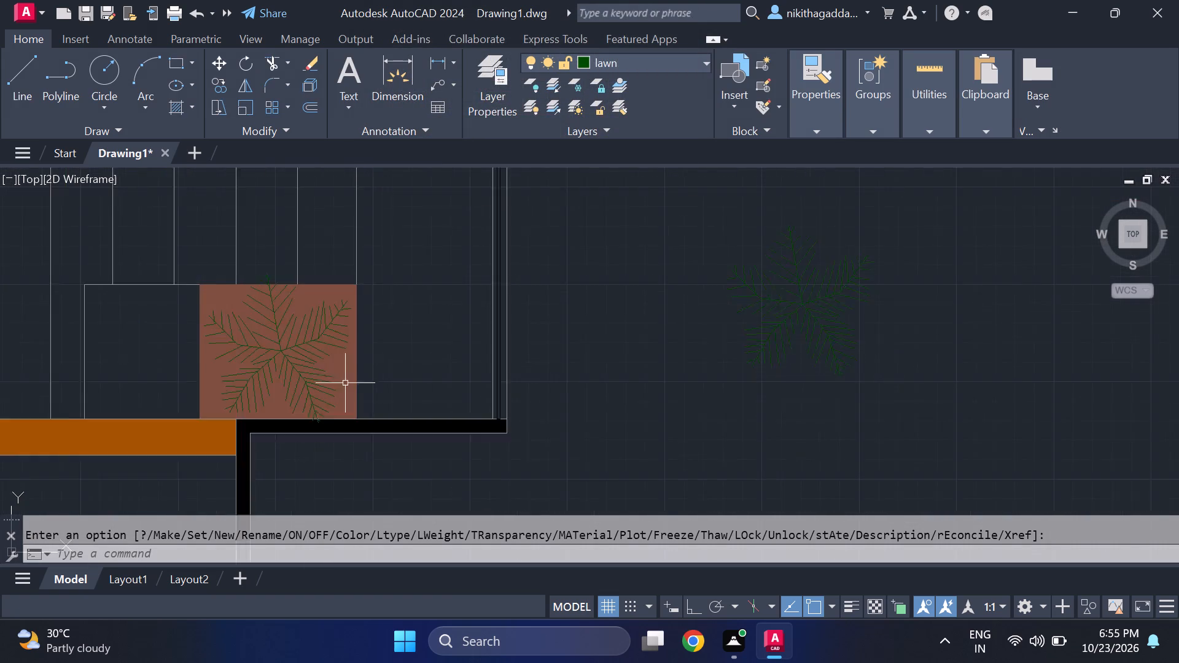
scroll(345, 383, up, 2)
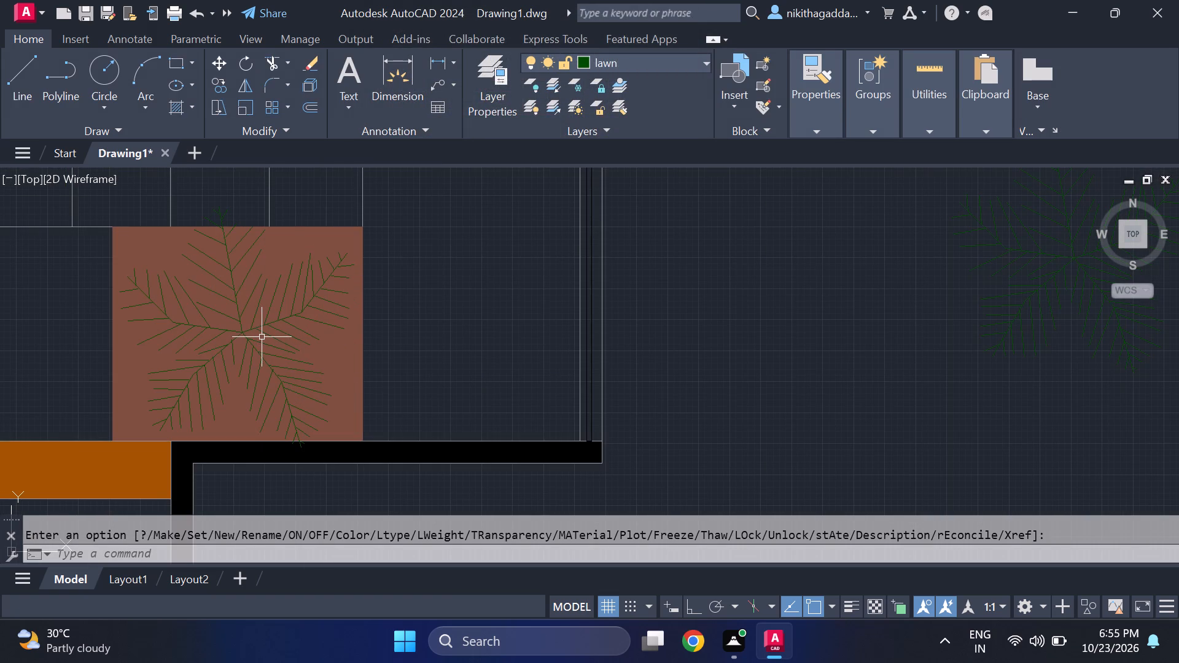
scroll(262, 336, down, 4)
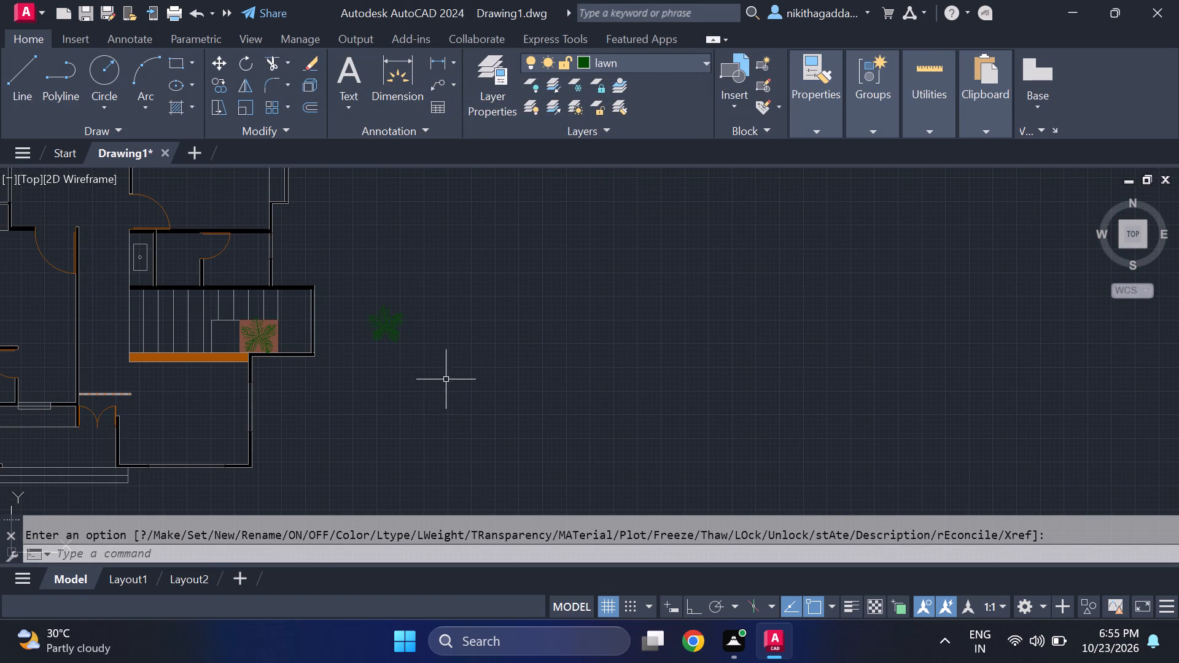
middle_drag(449, 379, 963, 405)
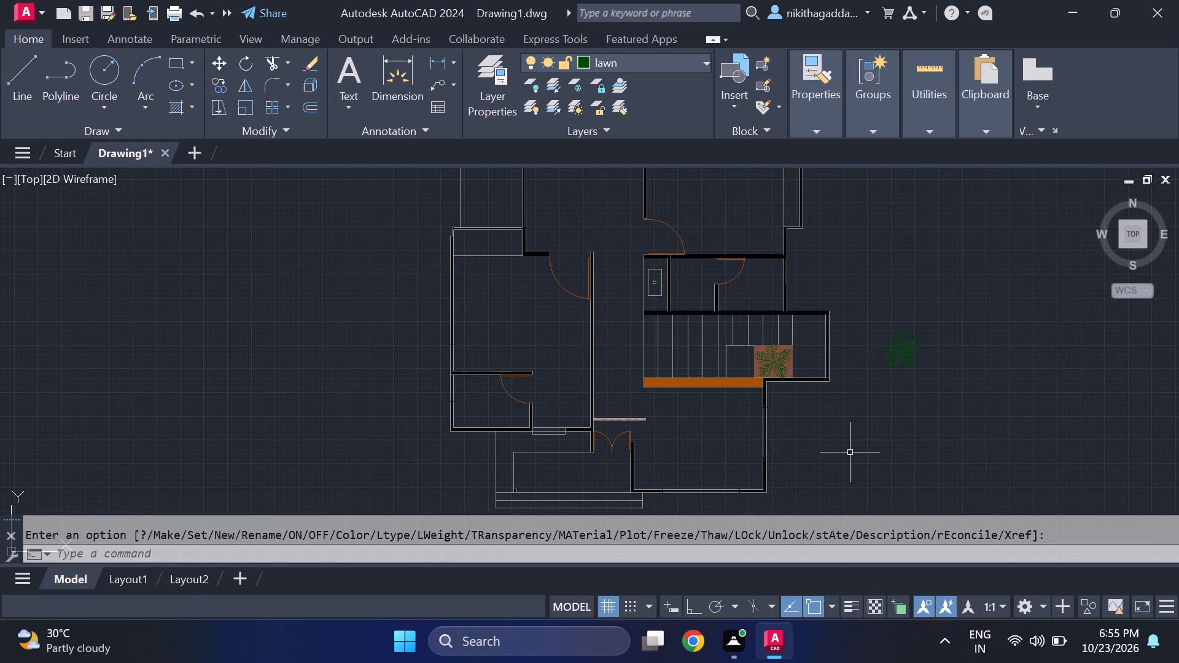
middle_drag(851, 439, 777, 393)
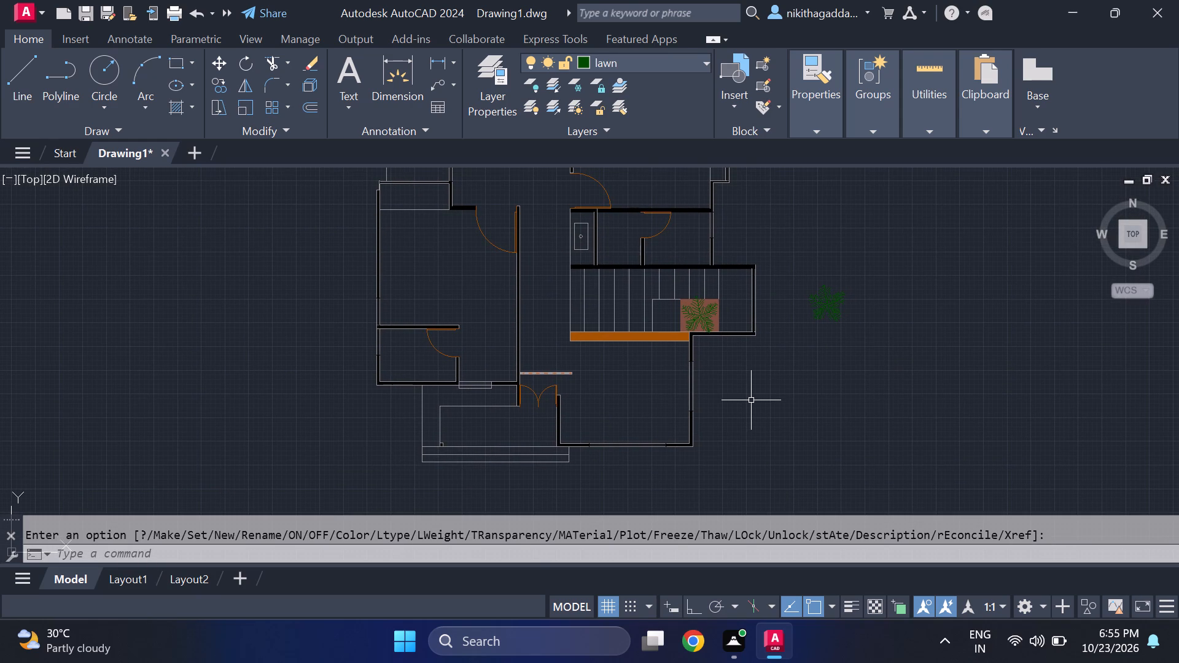
scroll(643, 292, up, 2)
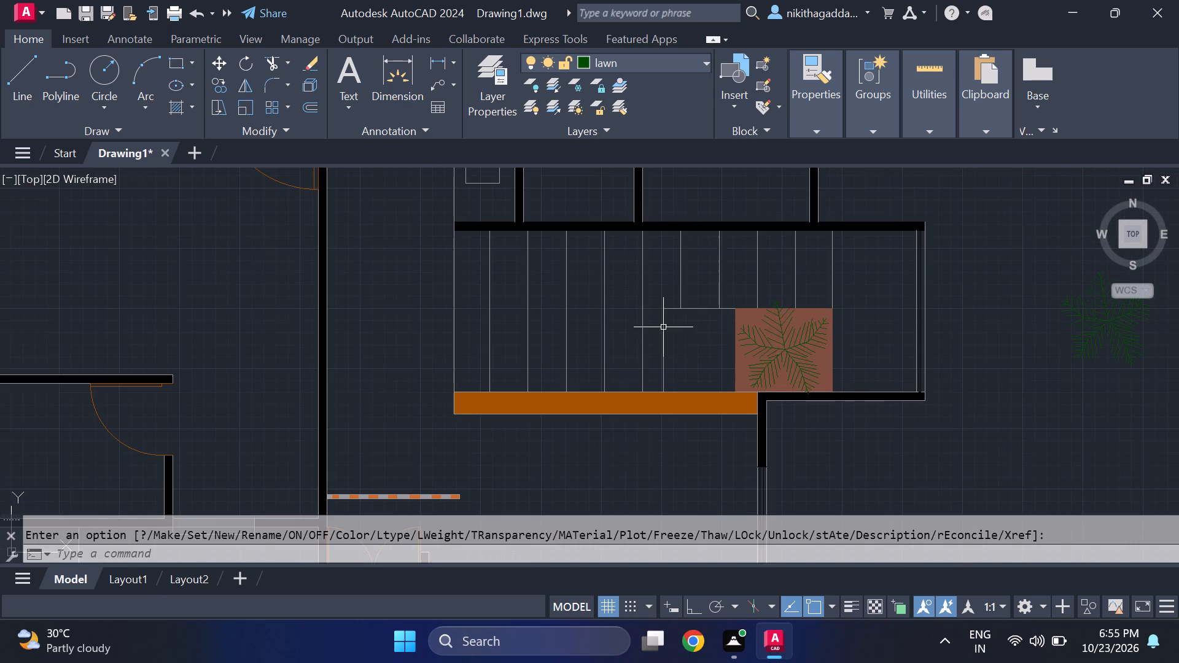
click(662, 328)
key(m)
key(Return)
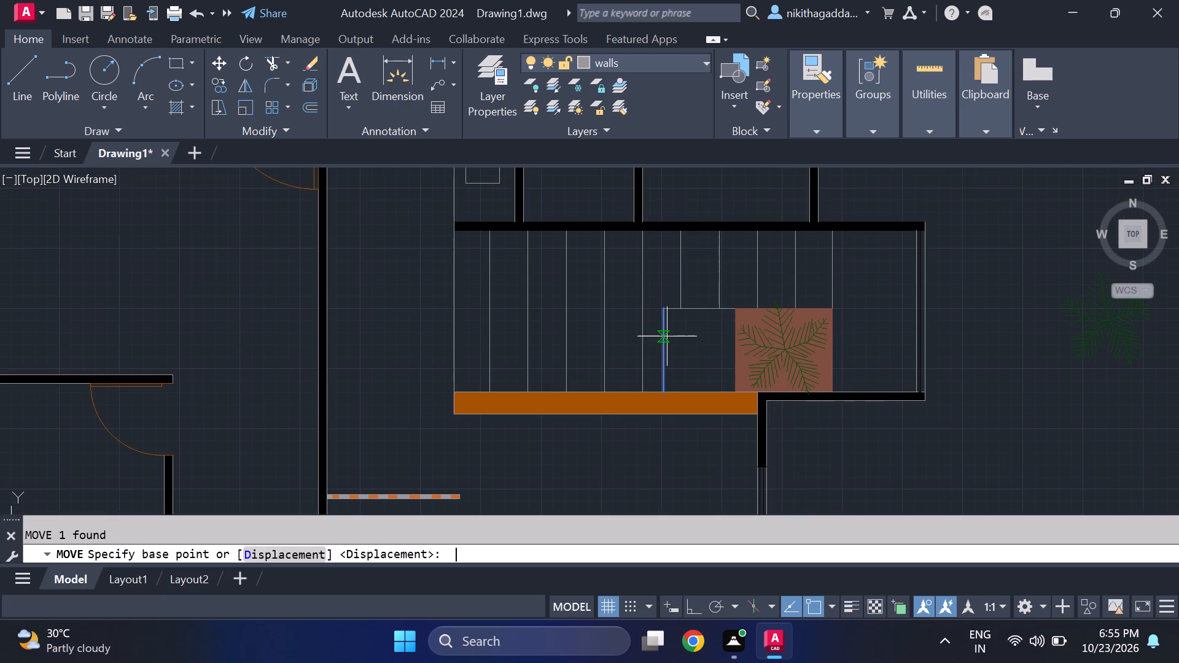
click(661, 307)
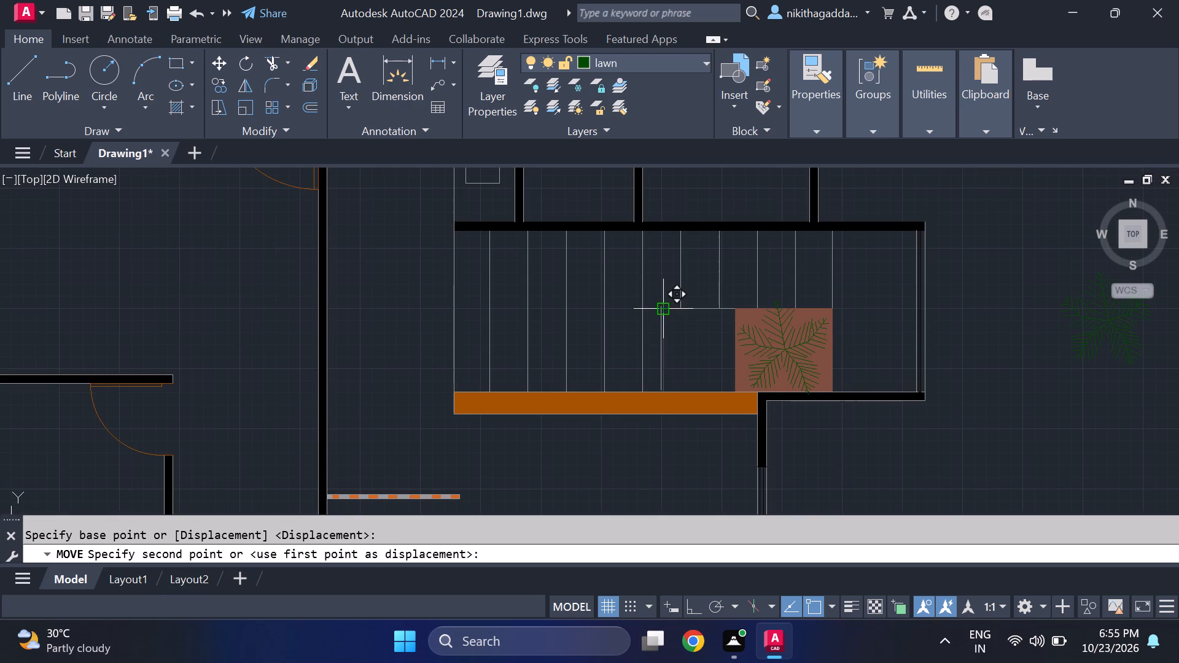
click(643, 310)
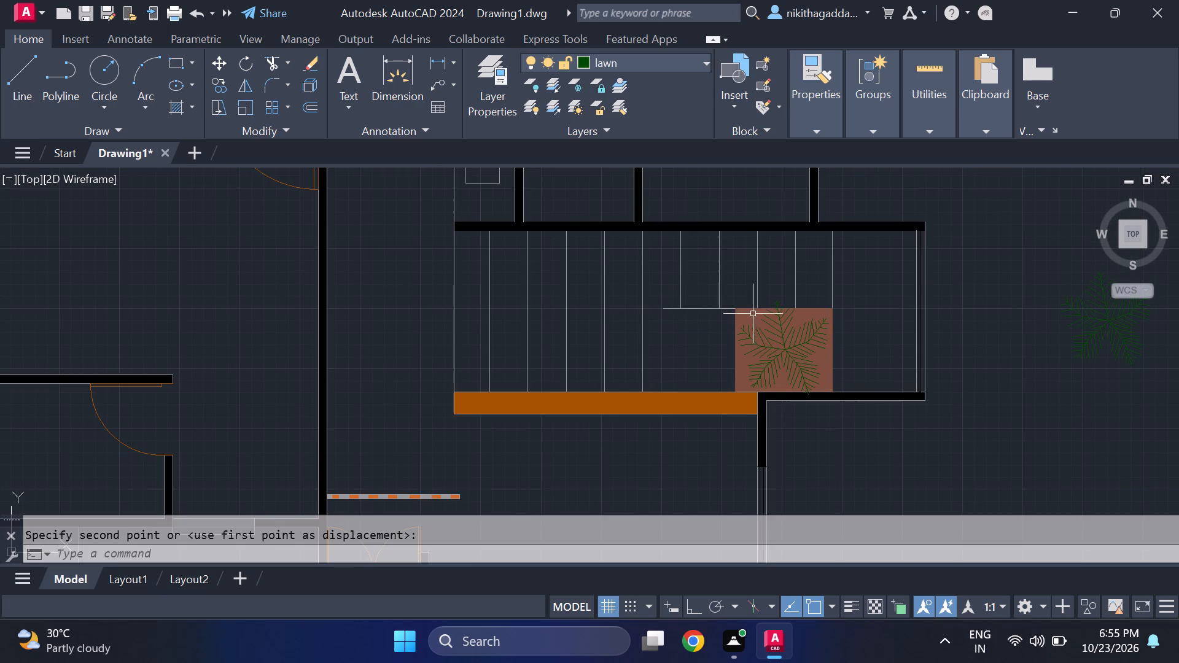
Extend the horizontal line west of the brown planter to meet the full-height vertical line.
text(ex)
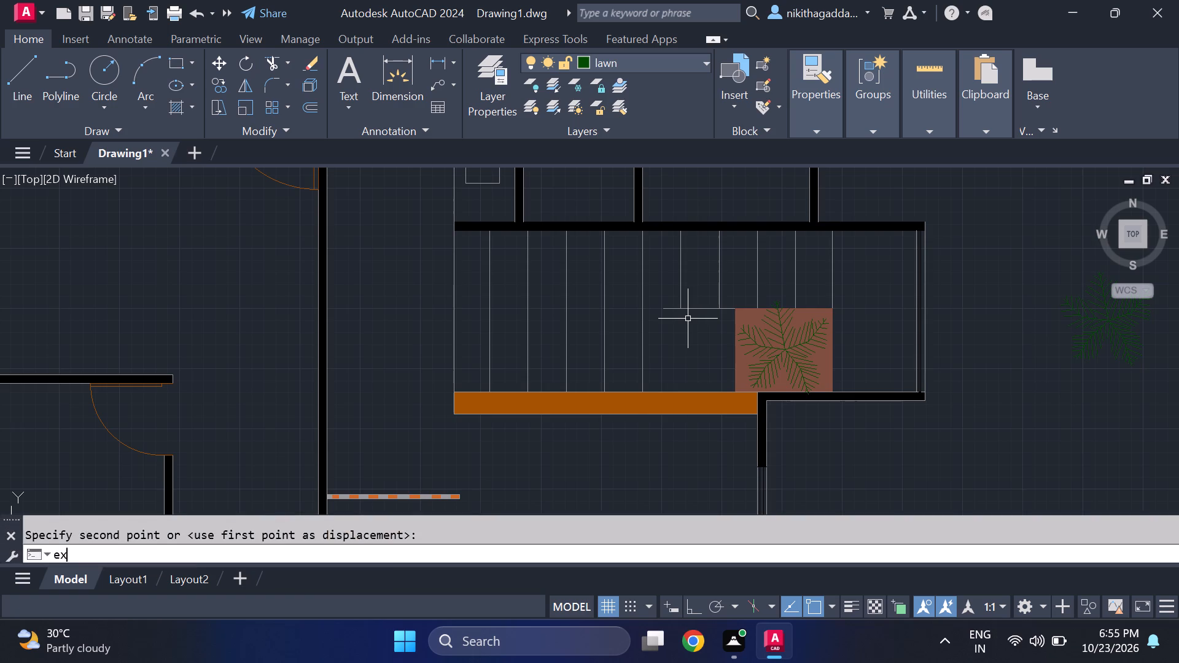
key(Return)
drag(668, 297, 670, 306)
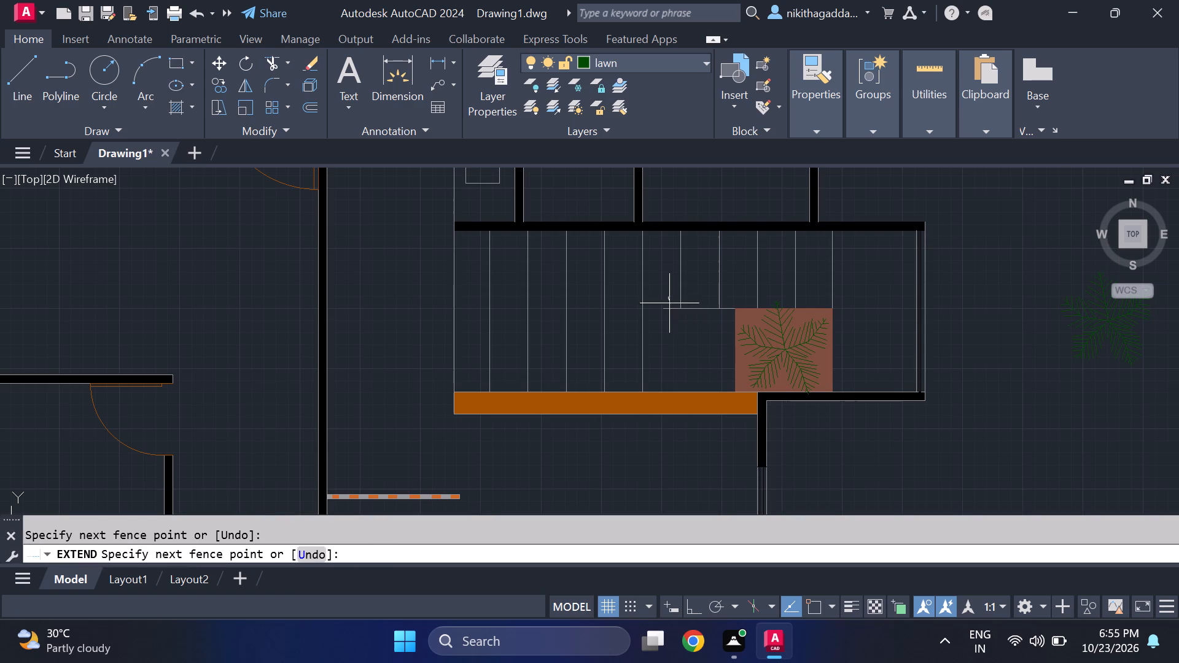
drag(670, 306, 680, 346)
middle_drag(677, 350, 677, 355)
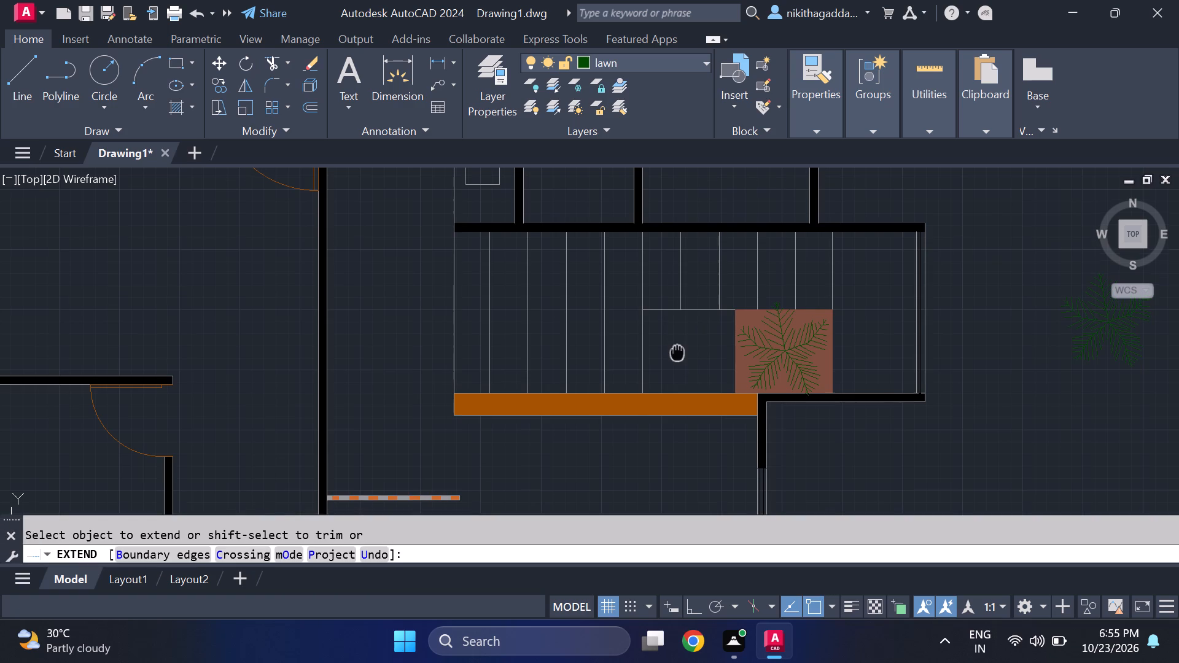
middle_drag(677, 355, 674, 374)
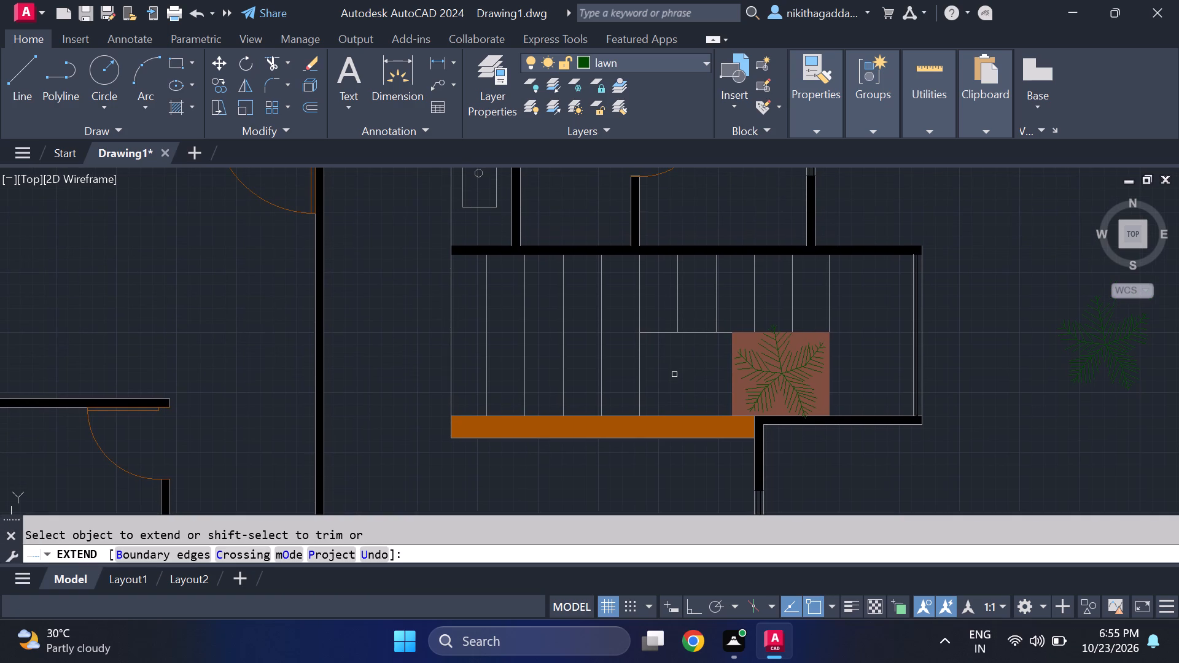
key(Escape)
Copy the tree standing east of the house to the empty space just west of the front porch.
scroll(690, 381, down, 3)
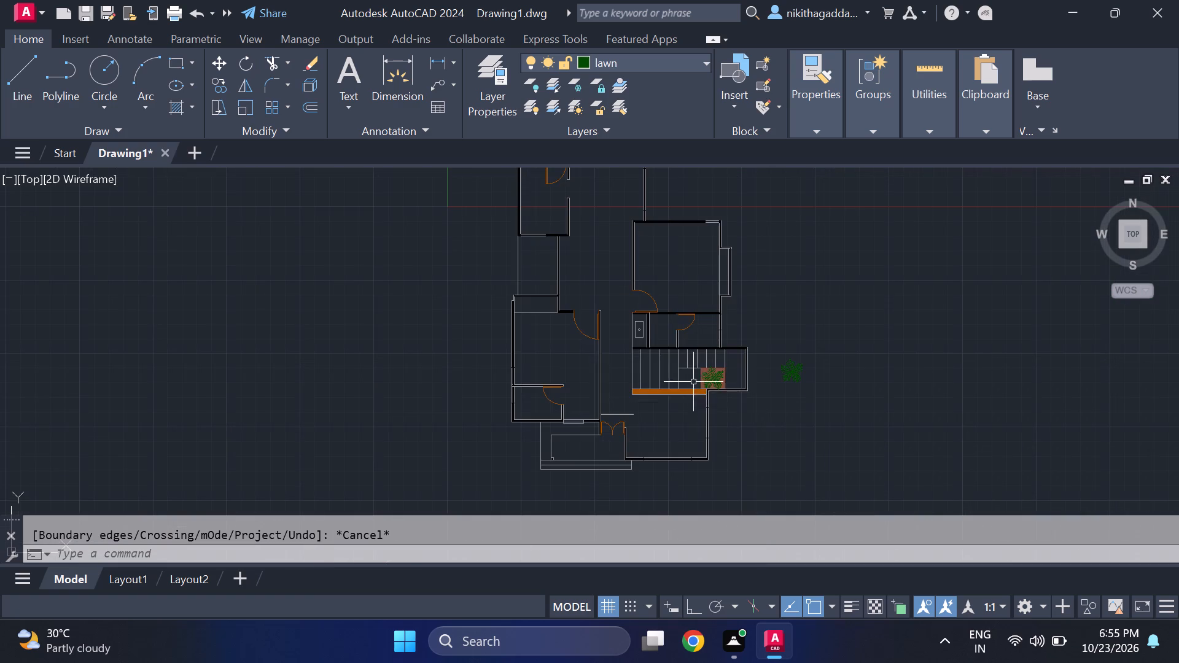
middle_drag(755, 430, 543, 382)
scroll(543, 381, up, 2)
middle_drag(569, 399, 612, 444)
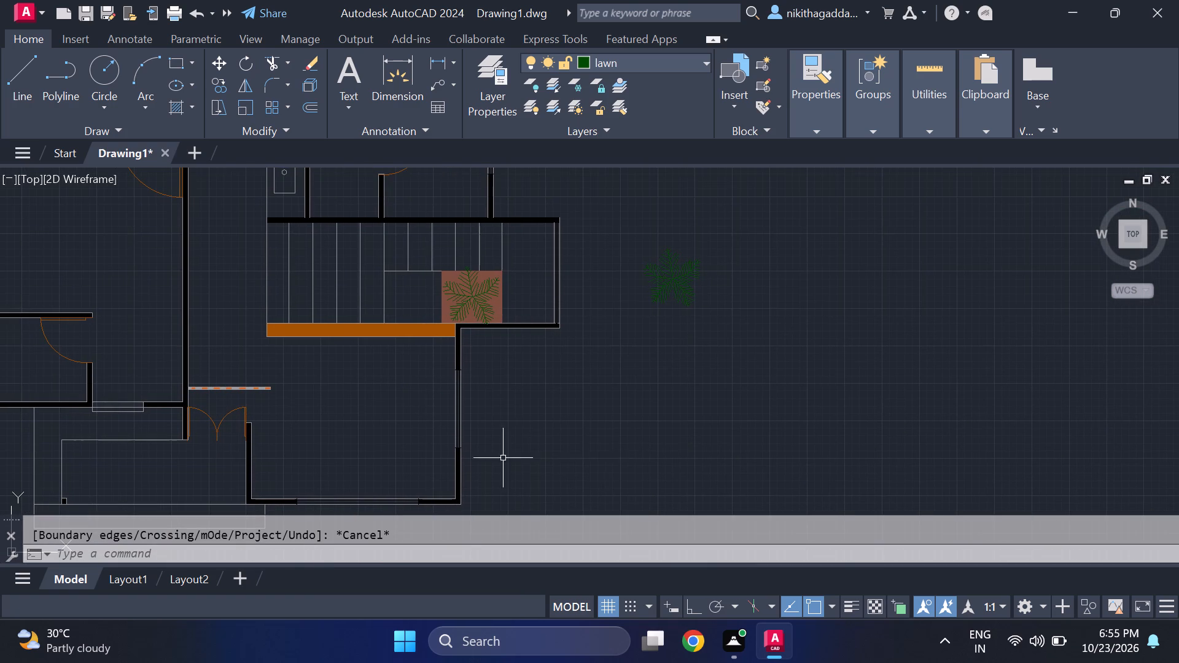
middle_drag(497, 455, 814, 419)
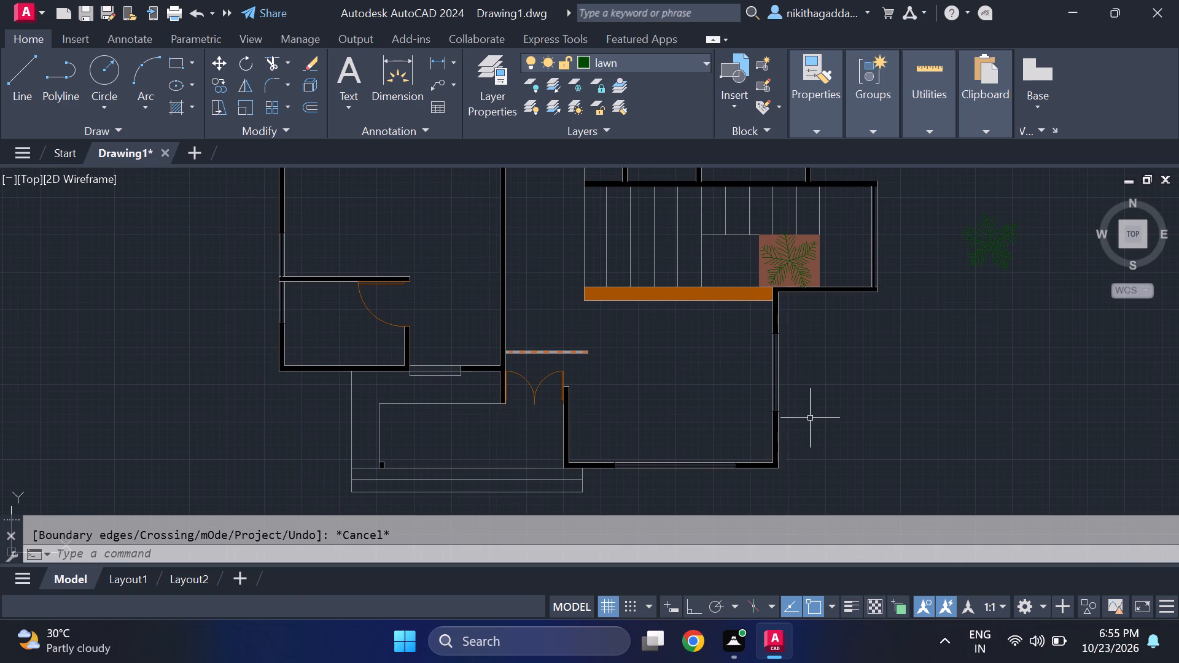
middle_drag(810, 418, 838, 401)
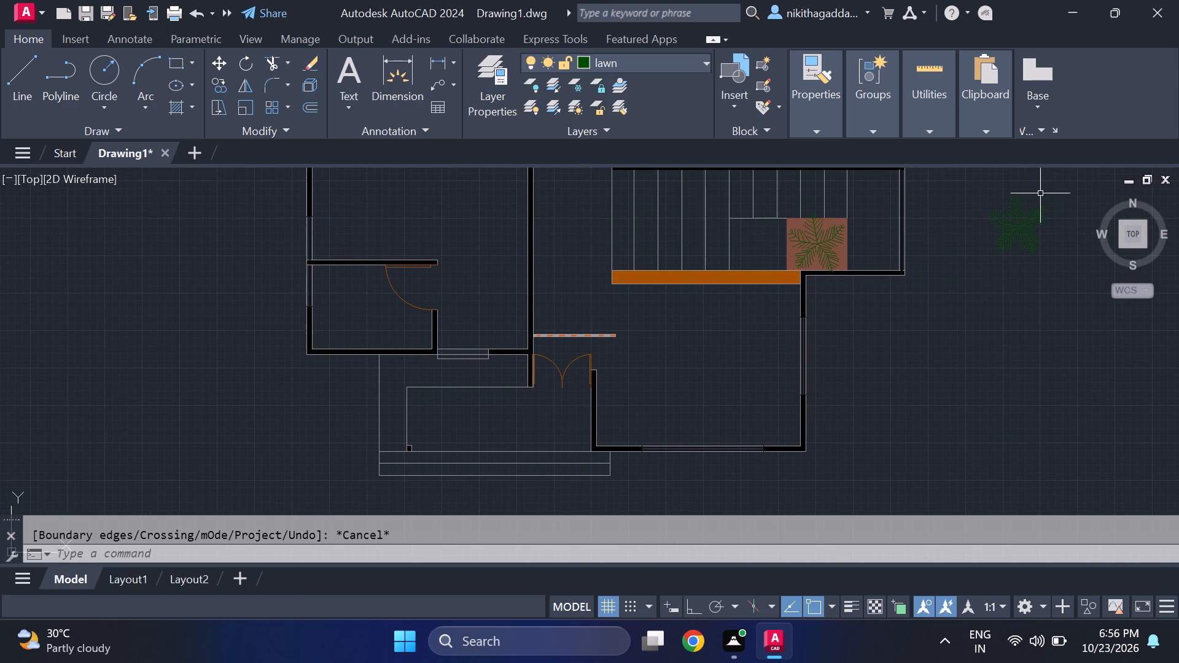
drag(1041, 193, 1036, 206)
middle_drag(890, 384, 771, 398)
click(970, 188)
click(879, 281)
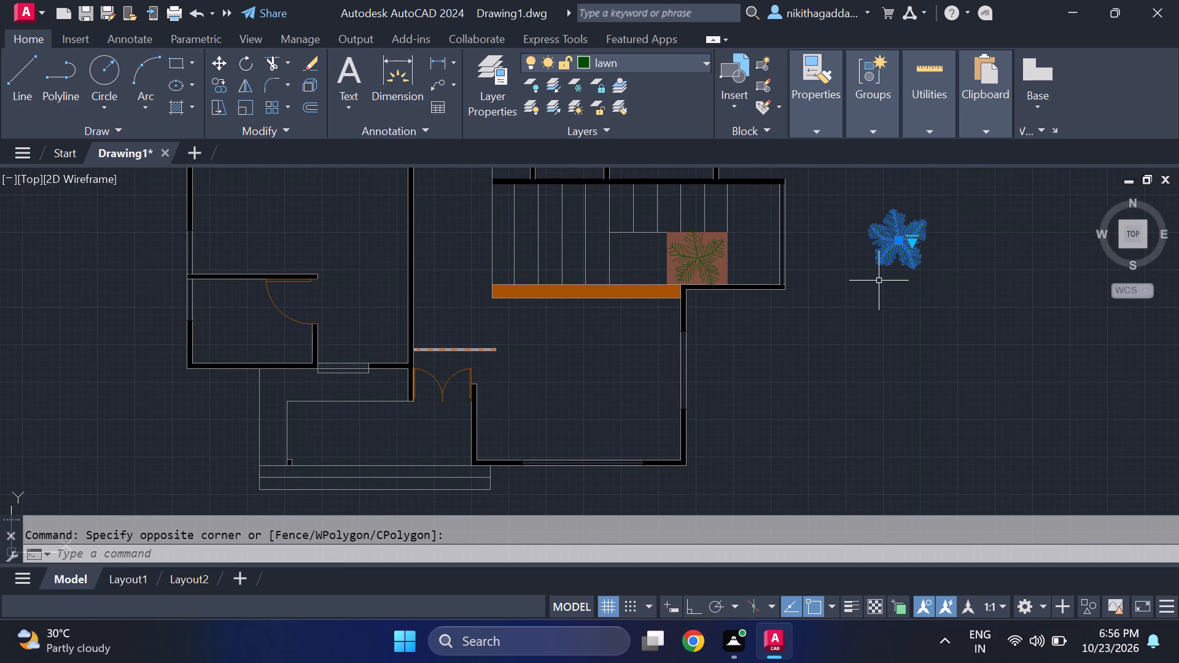
key(c)
key(o)
key(Return)
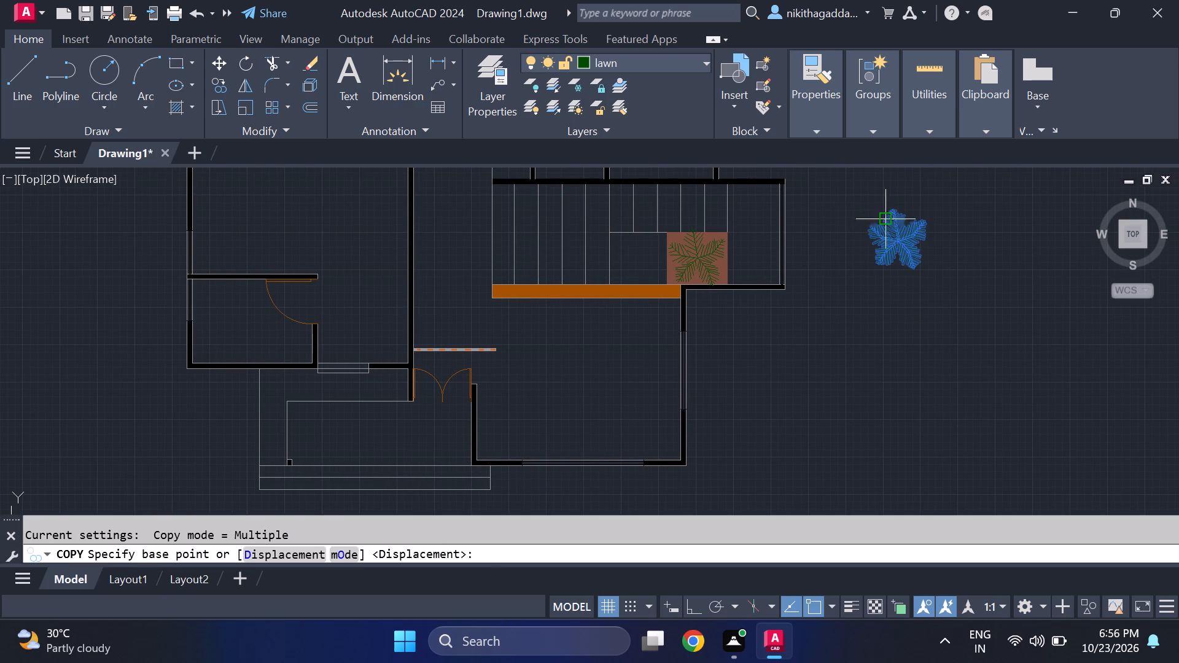
click(905, 241)
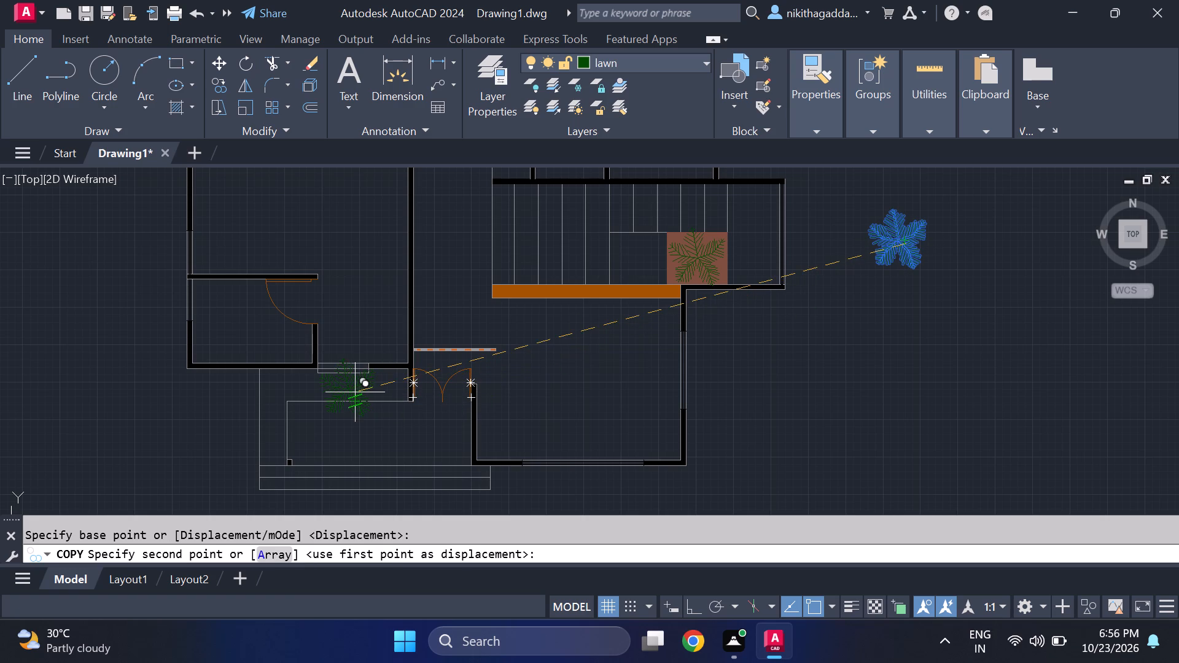
middle_drag(355, 392, 567, 316)
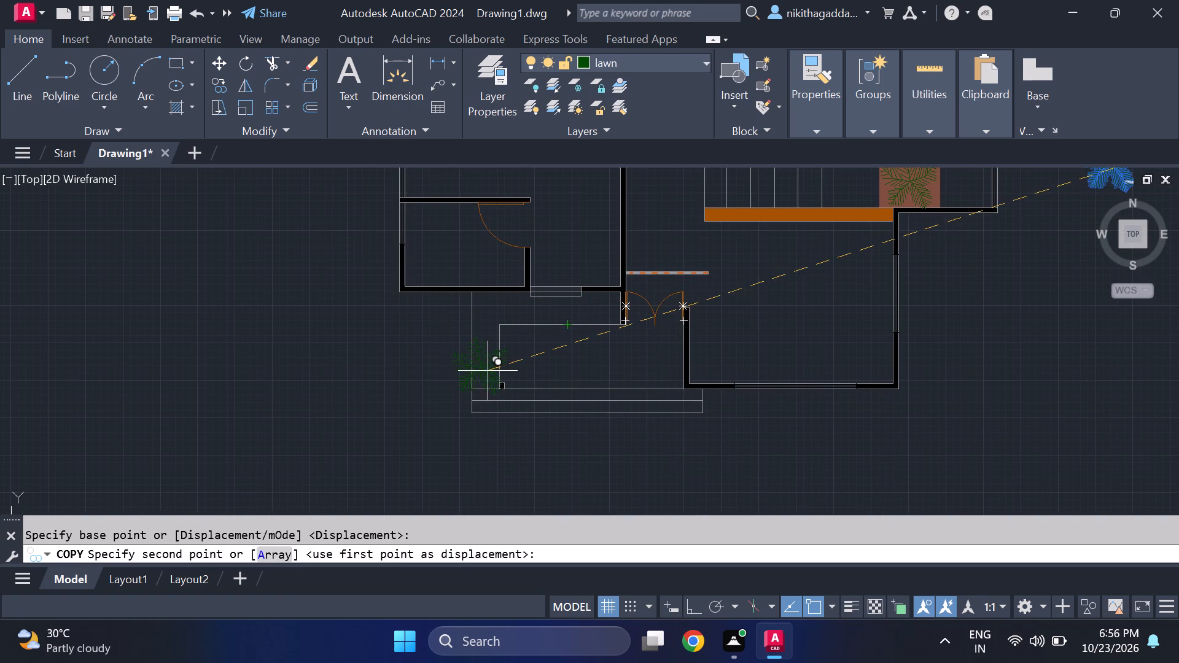
click(416, 371)
key(Escape)
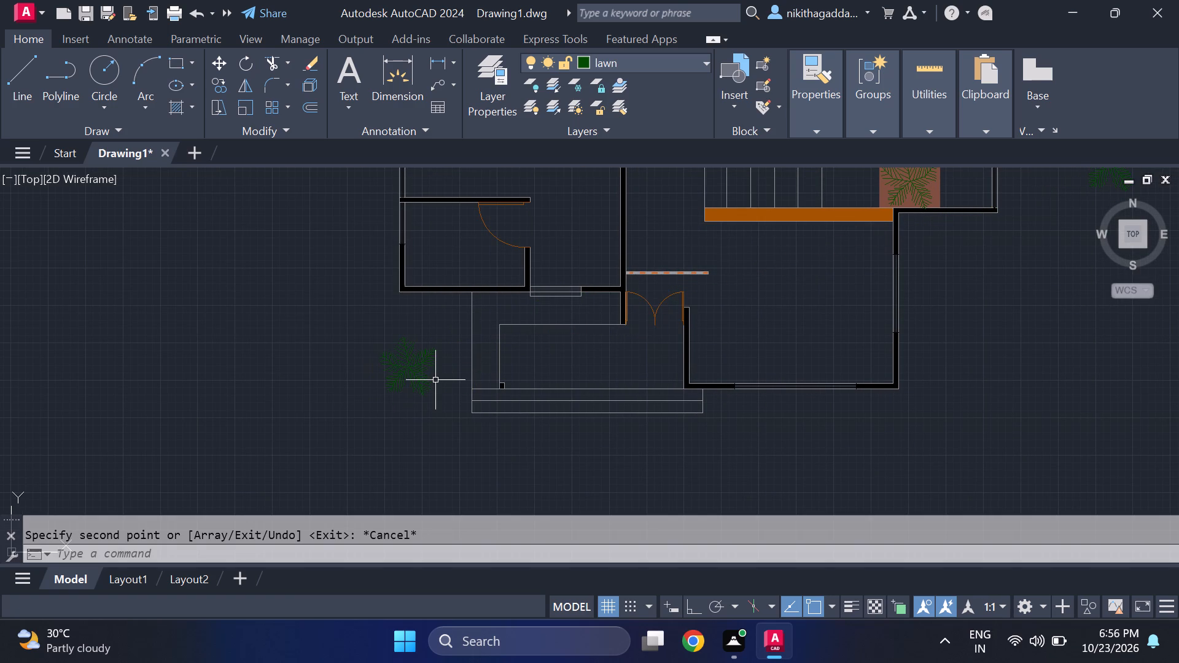
Scale the tree west of the porch freehand about a point near its centre to a smaller size.
click(446, 346)
click(370, 428)
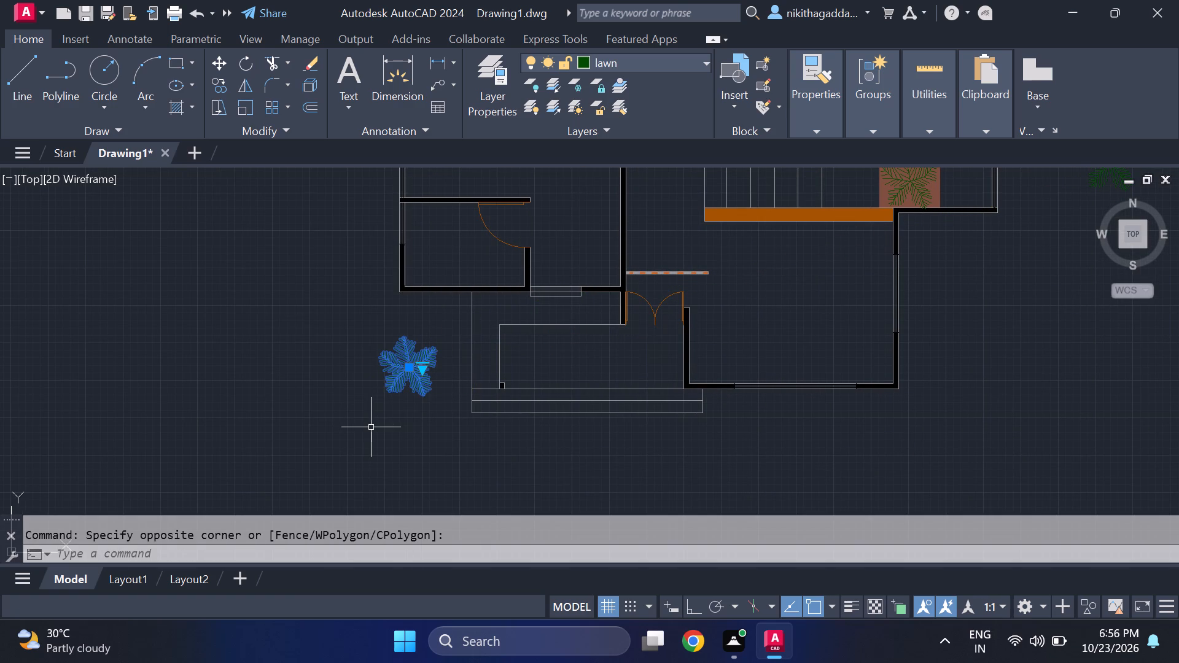
text(scale)
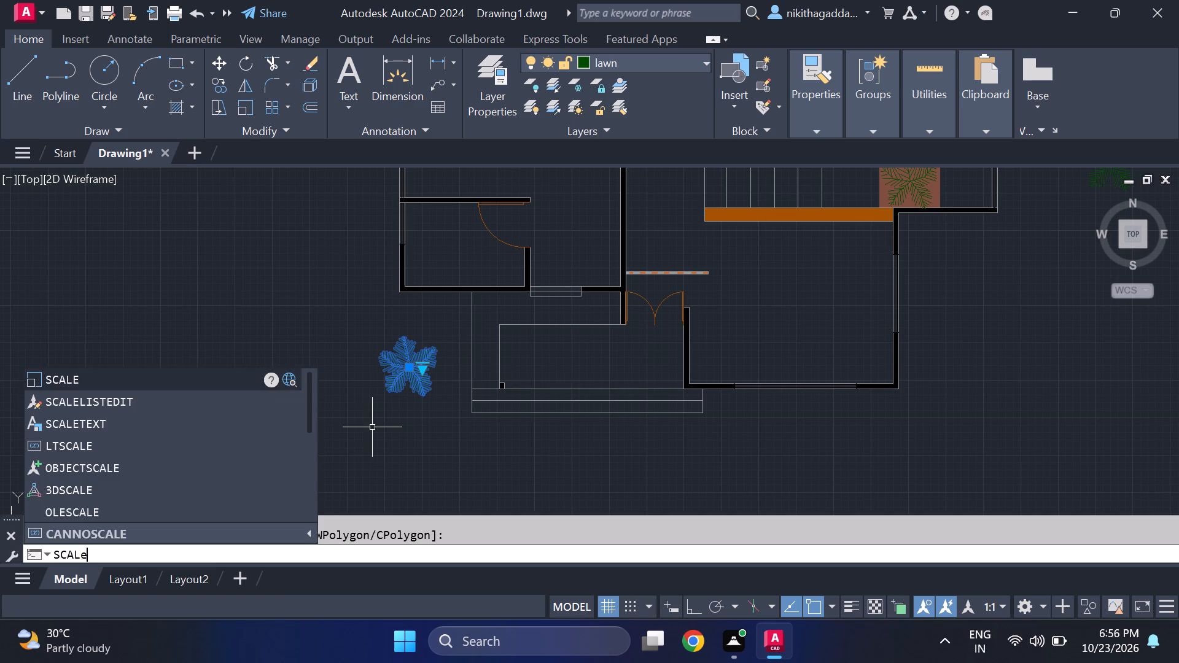
key(Return)
click(414, 353)
scroll(414, 356, up, 3)
middle_drag(476, 228, 523, 252)
scroll(535, 248, down, 2)
scroll(535, 248, up, 1)
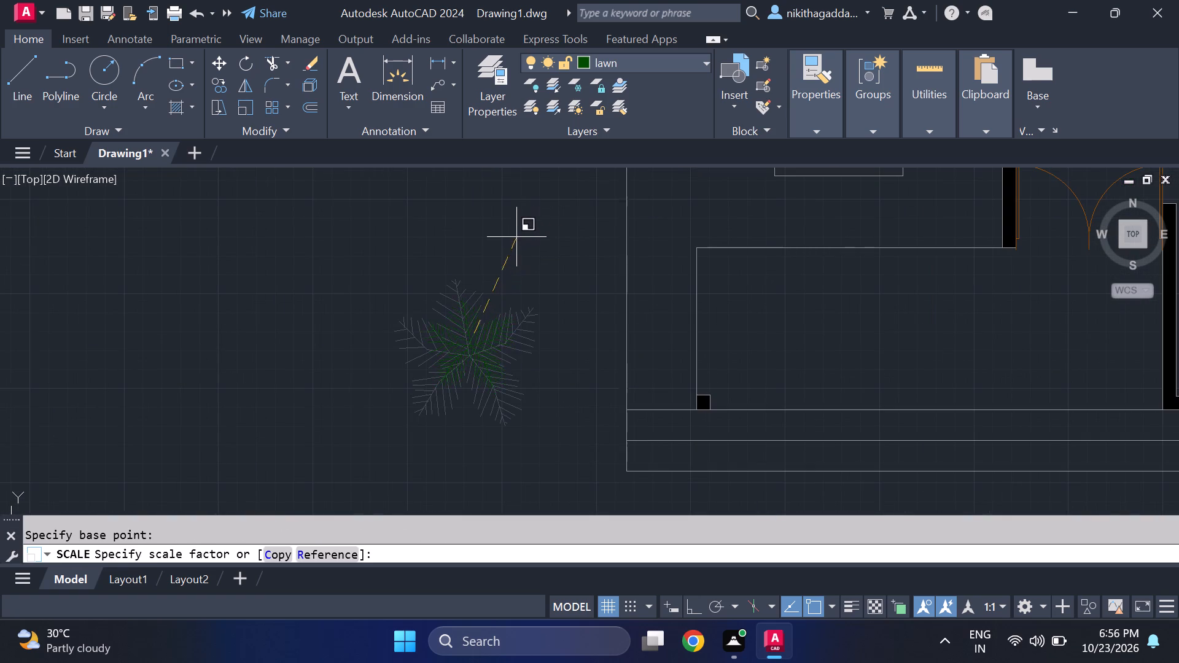
click(516, 238)
Copy the scaled-down tree west of the porch to two spots, one above the other, in the porch's narrow west strip.
click(519, 281)
click(350, 397)
text(co)
key(Return)
click(478, 347)
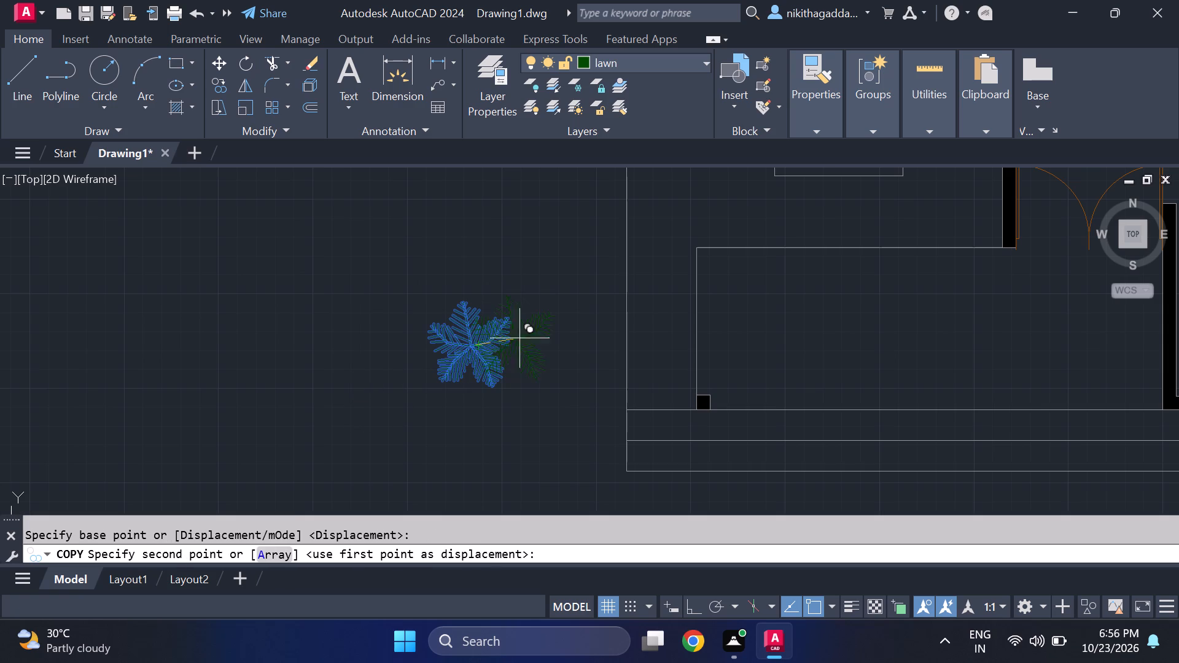
scroll(707, 397, up, 2)
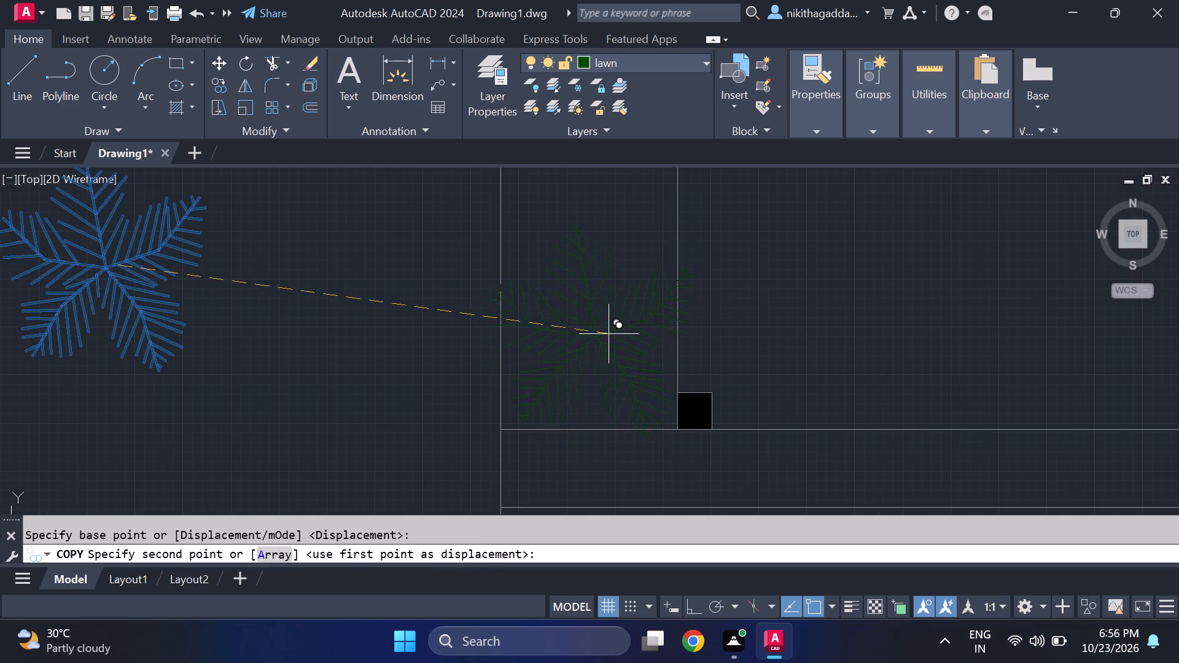
click(607, 325)
middle_drag(625, 235, 671, 408)
scroll(676, 406, down, 1)
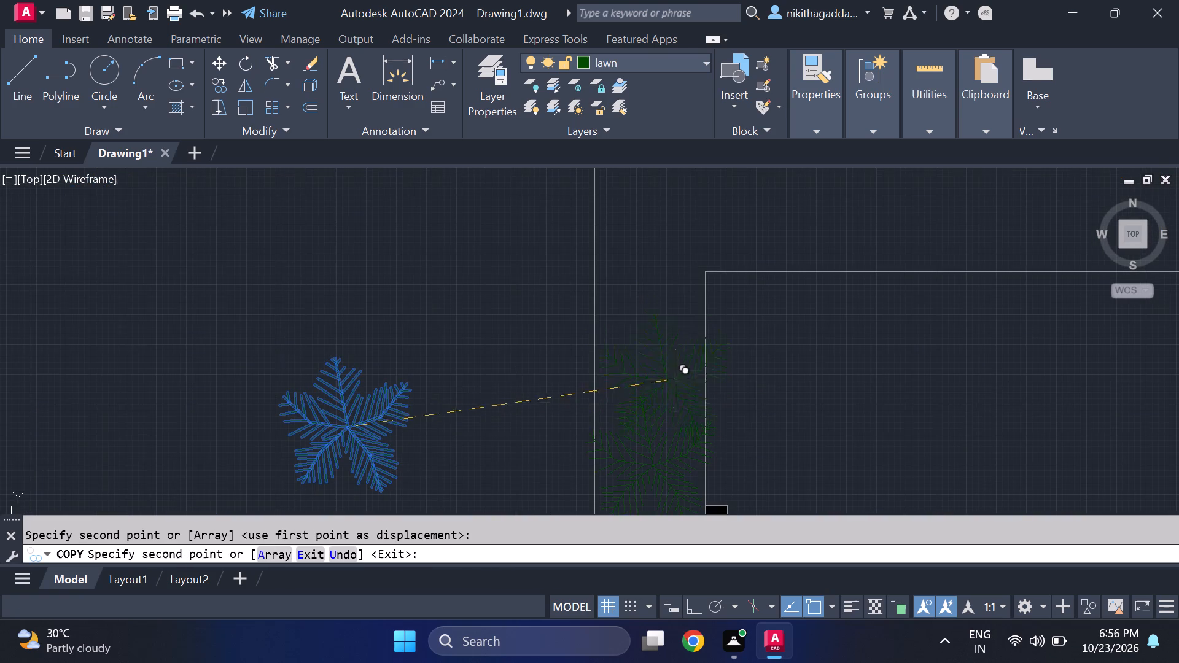
click(661, 343)
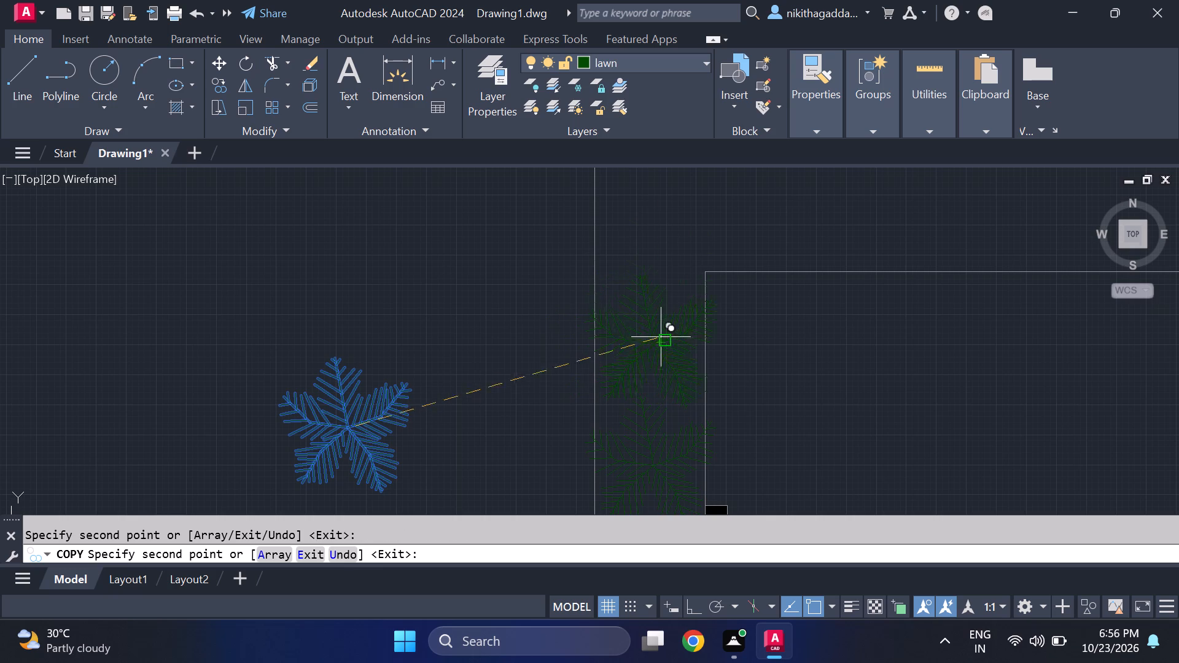
Place six more copies of the small tree from the strip's northwest corner east along the porch's north strip to the entrance wall.
middle_drag(665, 228, 675, 413)
click(617, 411)
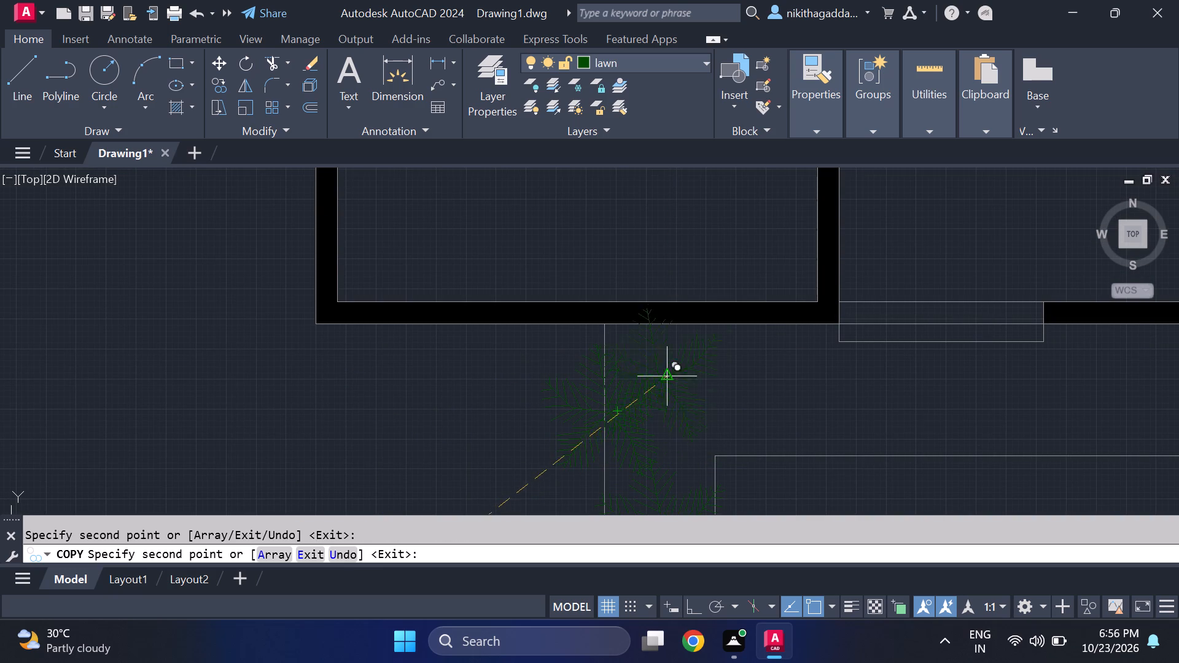
click(709, 387)
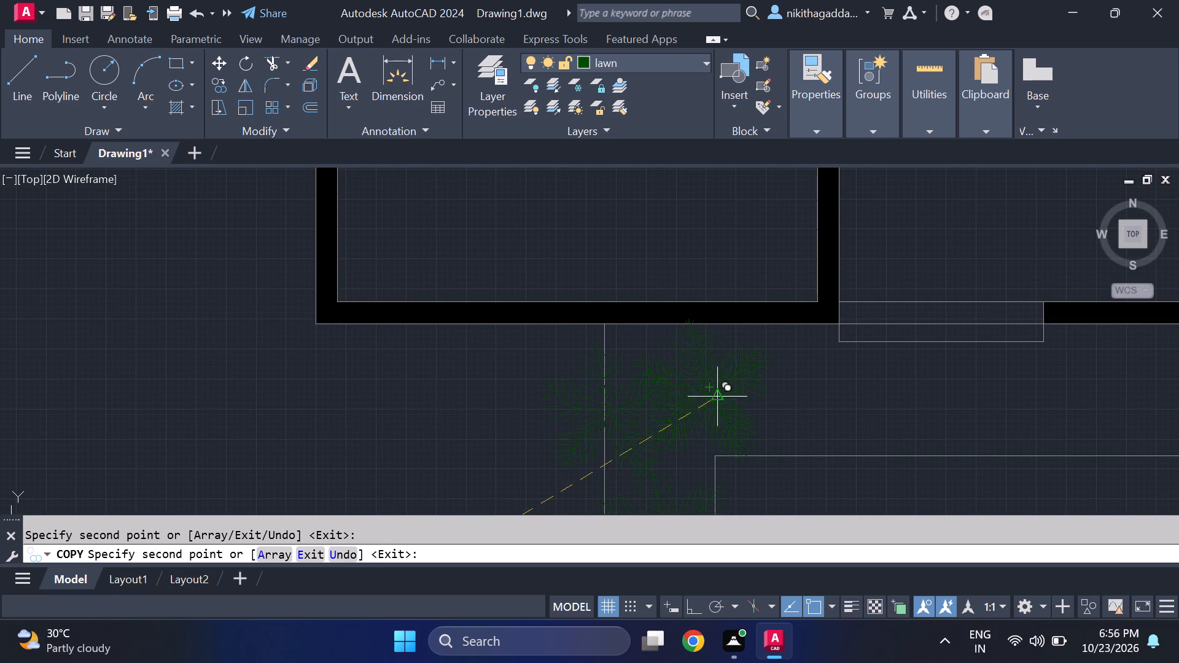
middle_drag(739, 397, 558, 384)
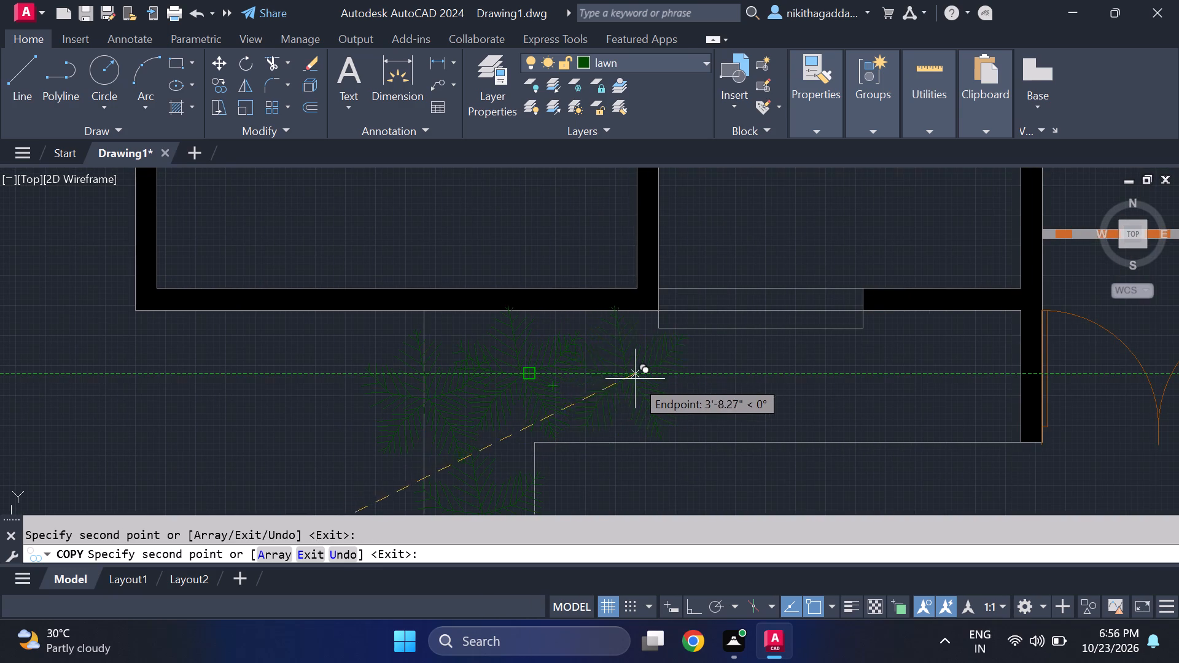
click(647, 381)
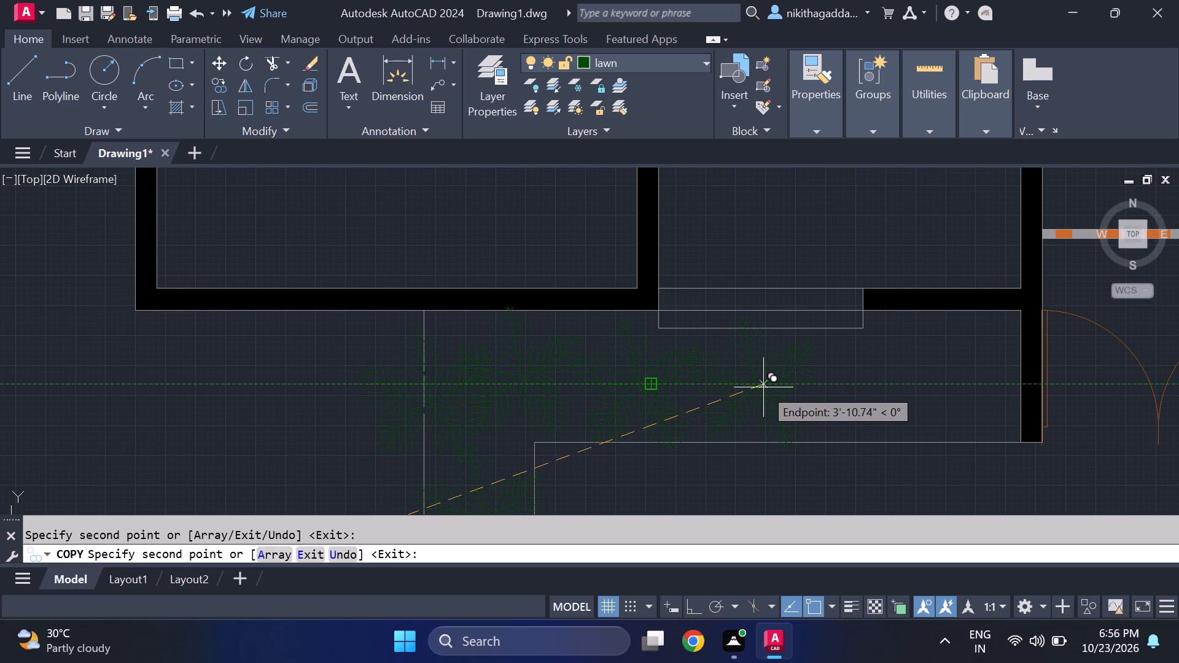
click(763, 387)
middle_drag(837, 389, 621, 356)
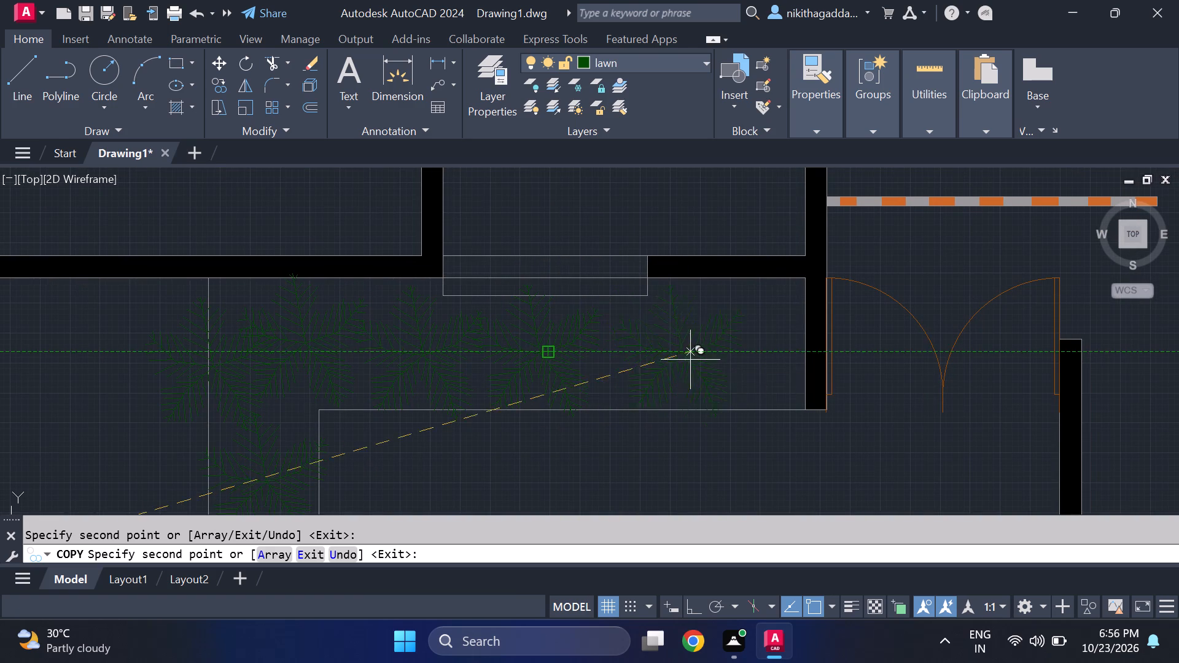
click(675, 357)
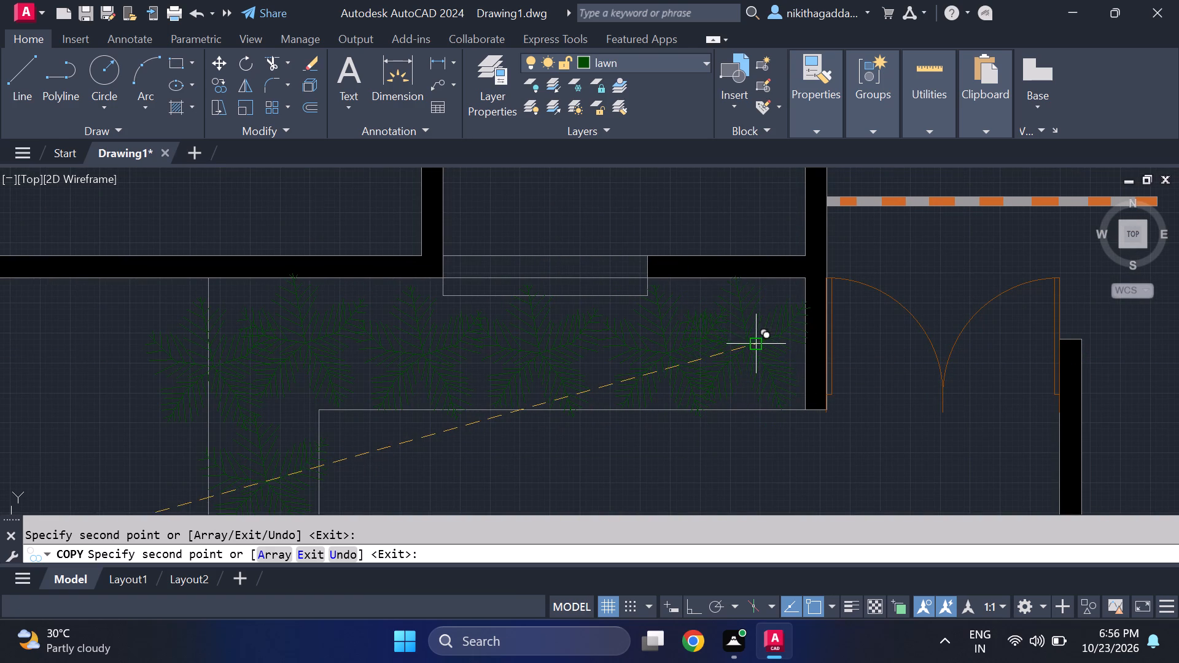
click(756, 344)
scroll(769, 333, down, 5)
middle_drag(903, 422, 712, 427)
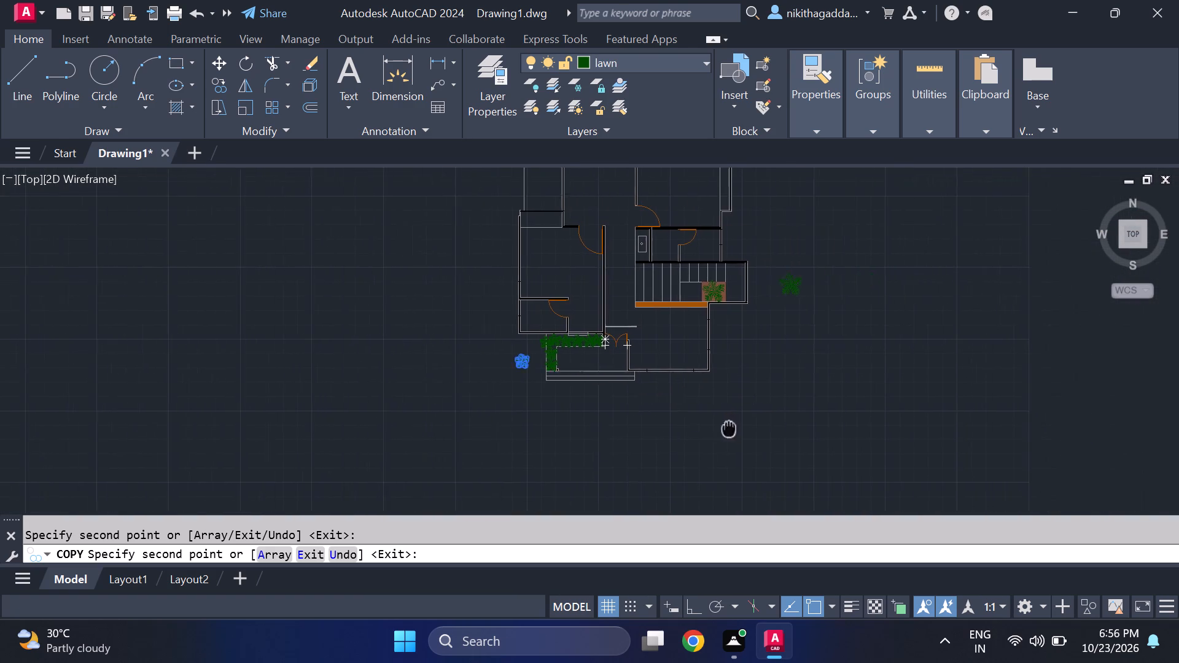
middle_drag(712, 427, 708, 427)
scroll(708, 427, up, 1)
key(Escape)
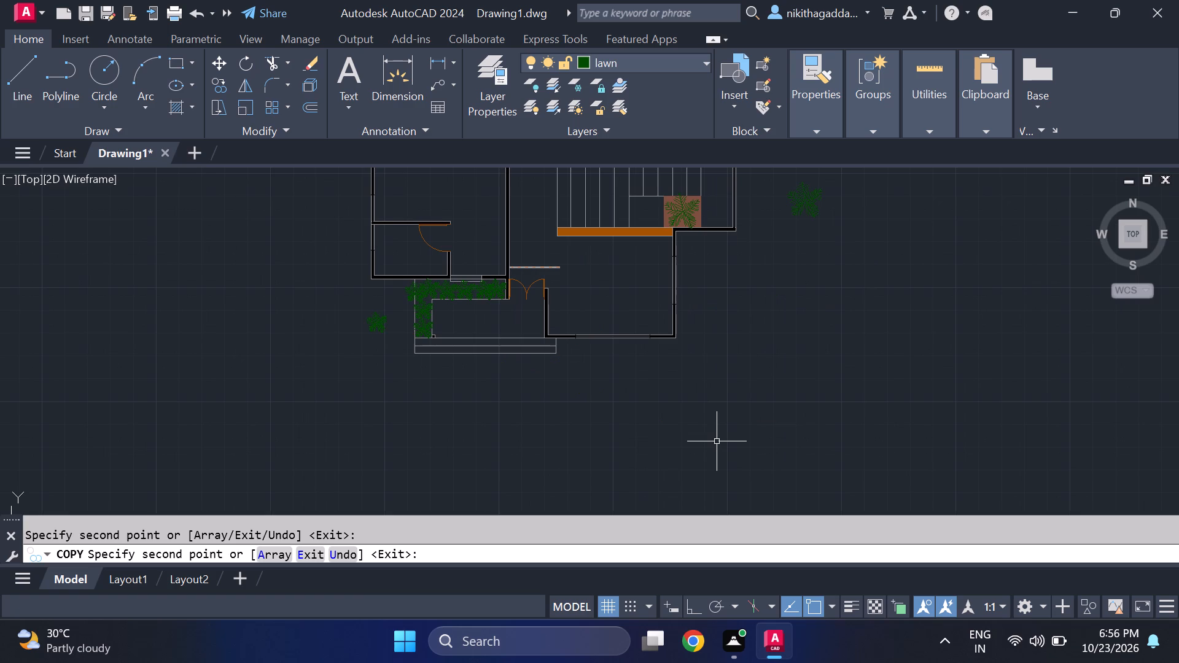
Erase the small source tree standing in the empty space west of the porch.
click(389, 308)
click(319, 348)
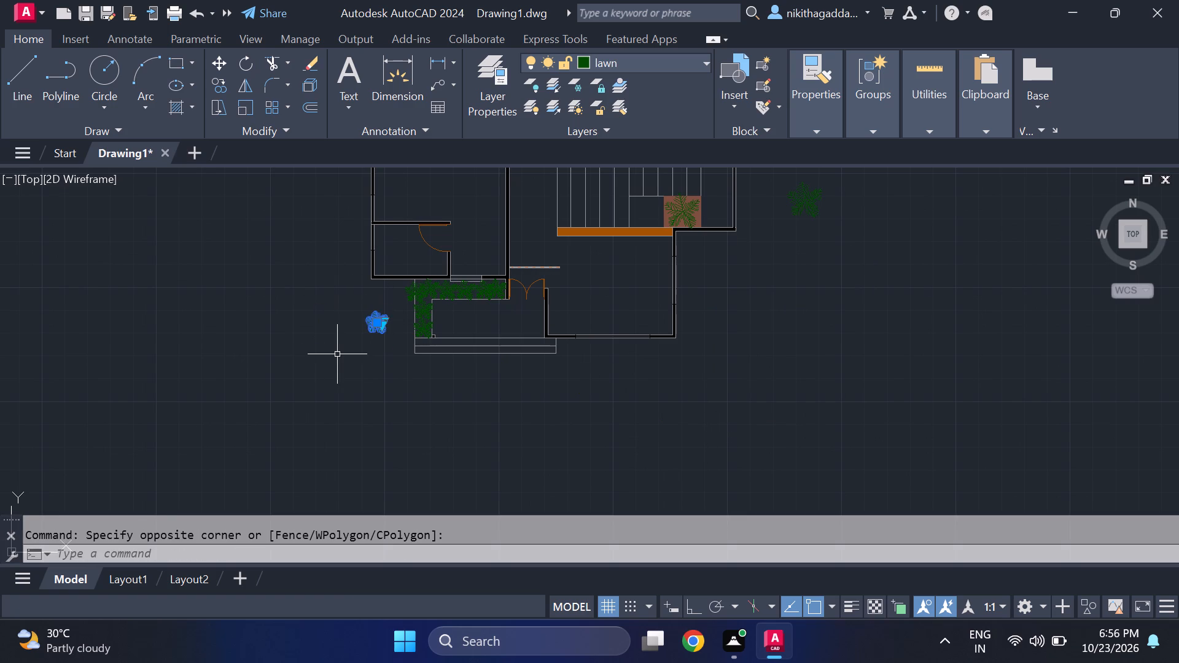
key(Delete)
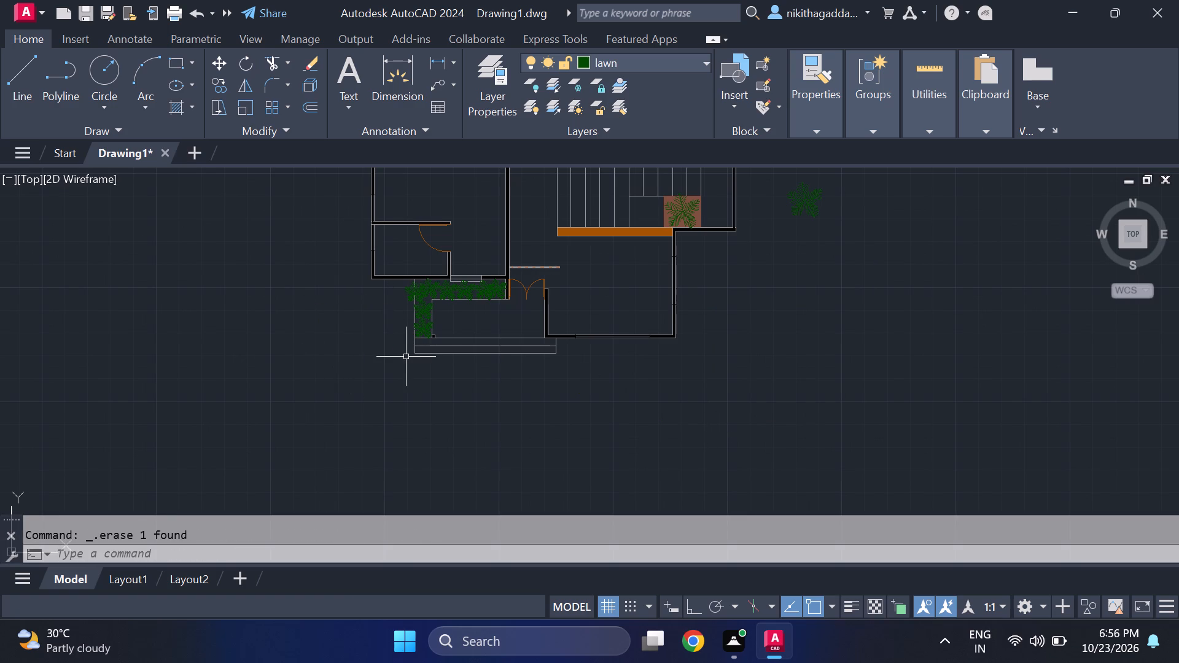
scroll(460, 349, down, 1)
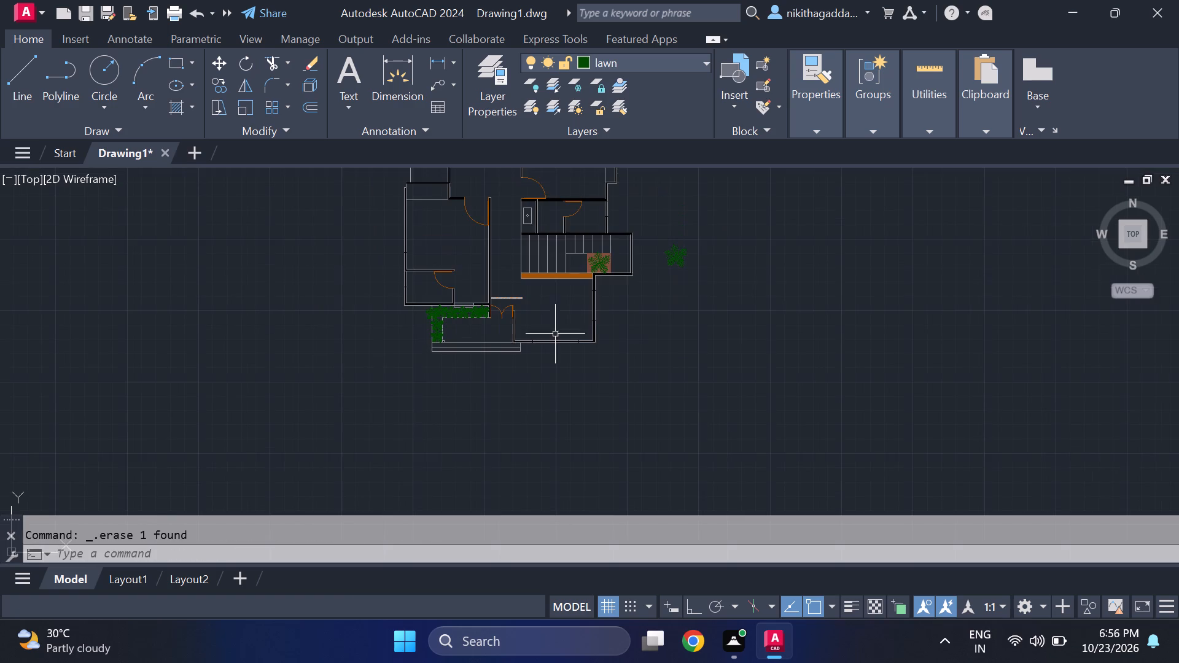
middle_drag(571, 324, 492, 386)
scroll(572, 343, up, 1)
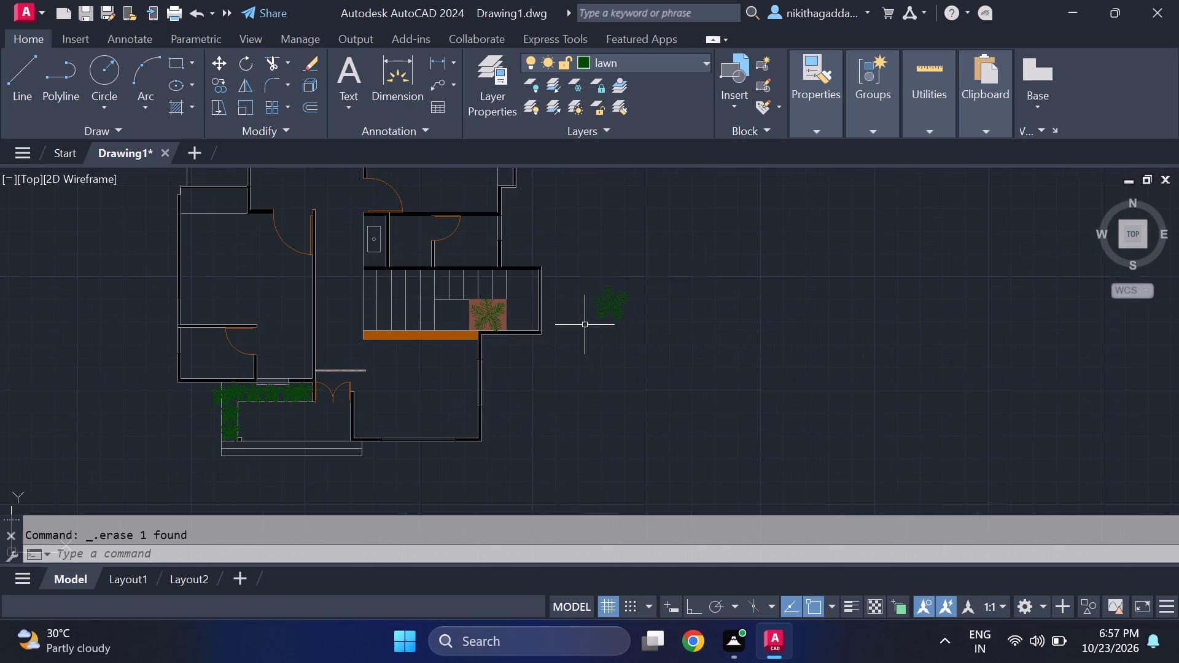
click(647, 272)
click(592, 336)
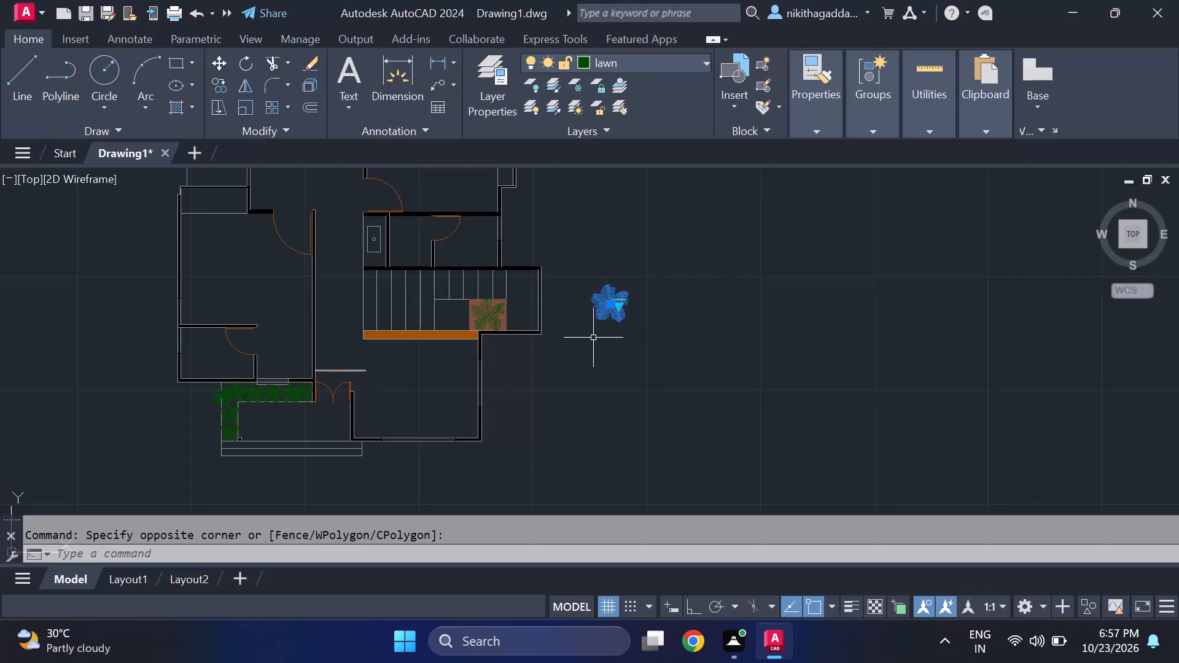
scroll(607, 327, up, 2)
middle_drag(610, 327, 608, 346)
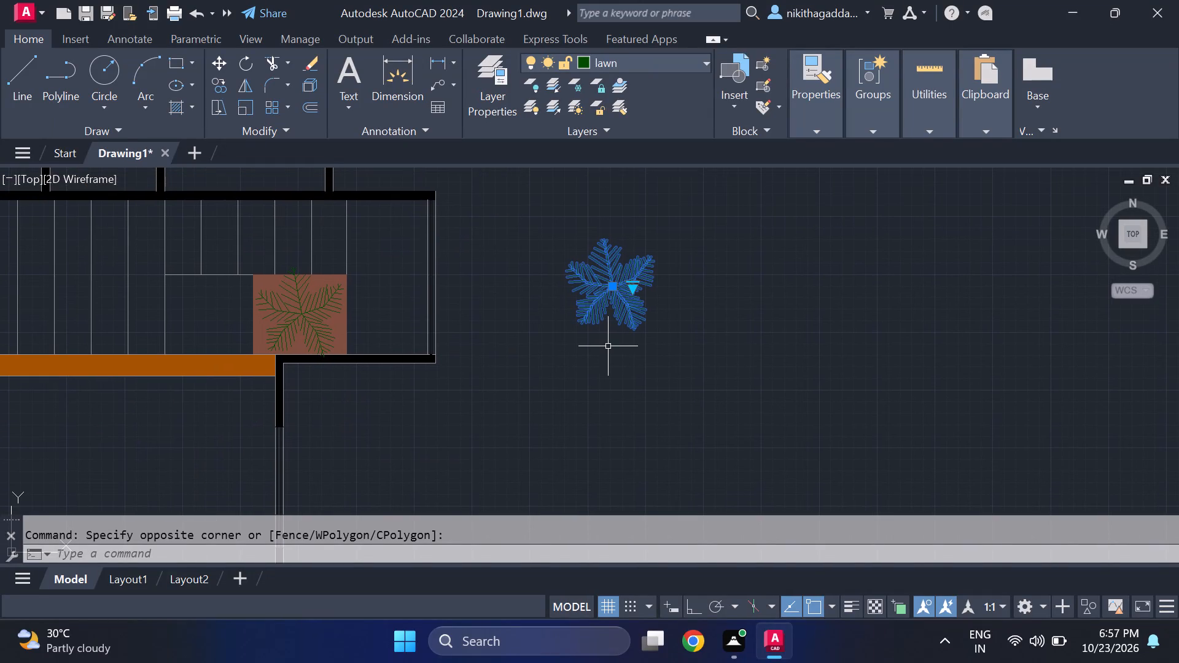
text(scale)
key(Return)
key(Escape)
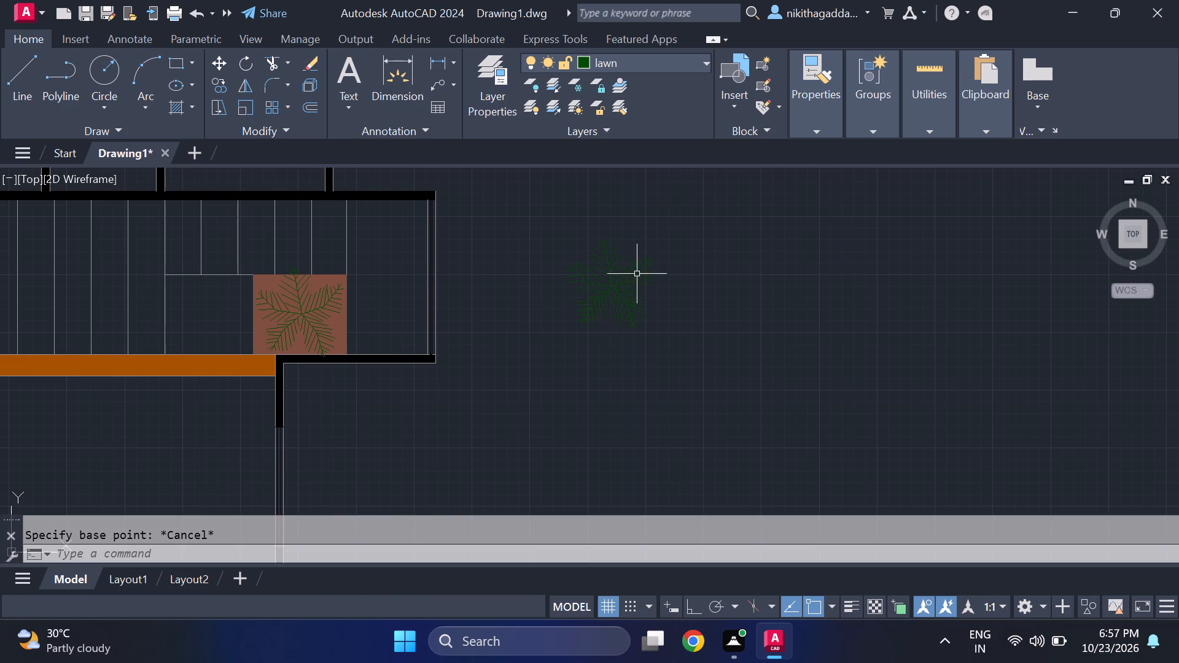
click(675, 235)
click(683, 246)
Copy the easternmost porch-strip tree to four spots around the exterior wall corner southeast of the brown planter.
scroll(111, 430, down, 2)
middle_drag(76, 438, 405, 368)
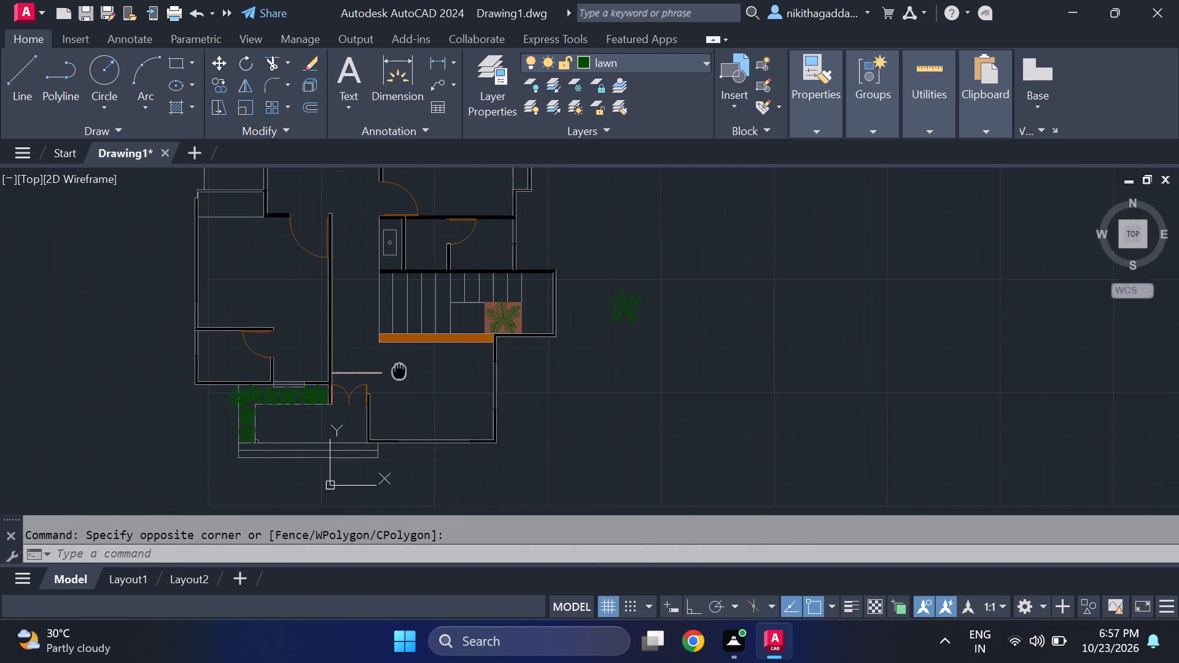
middle_drag(405, 368, 421, 360)
scroll(343, 376, up, 2)
click(348, 398)
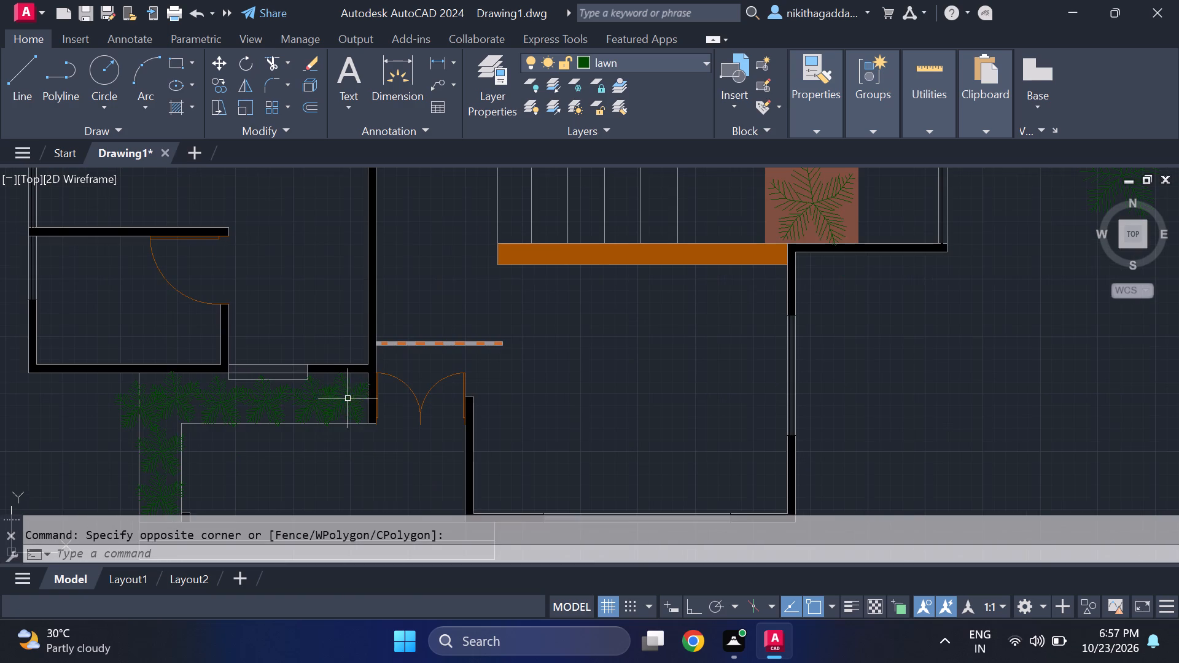
text(co)
key(Return)
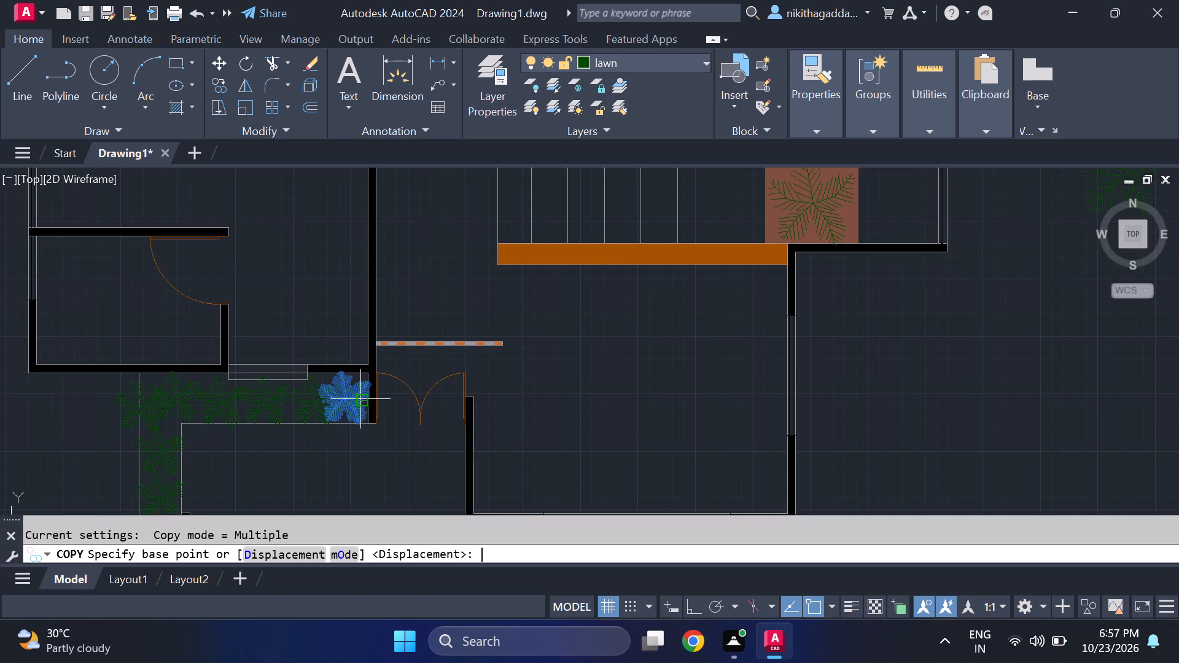
click(349, 405)
middle_drag(903, 326, 766, 326)
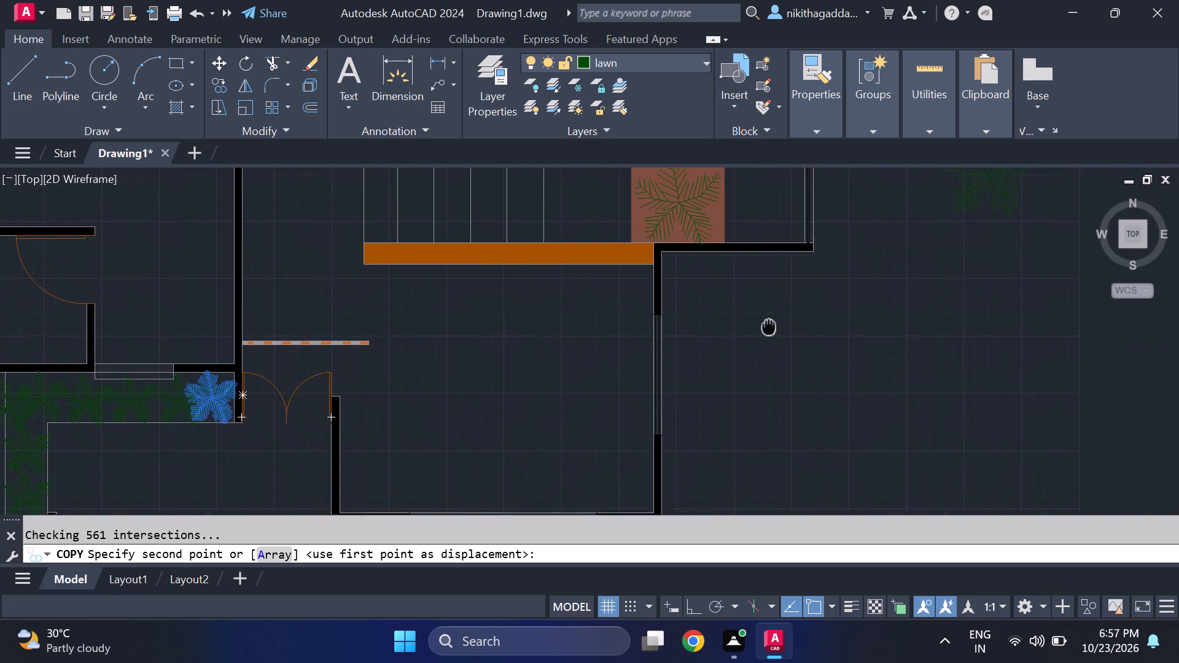
middle_drag(766, 326, 722, 339)
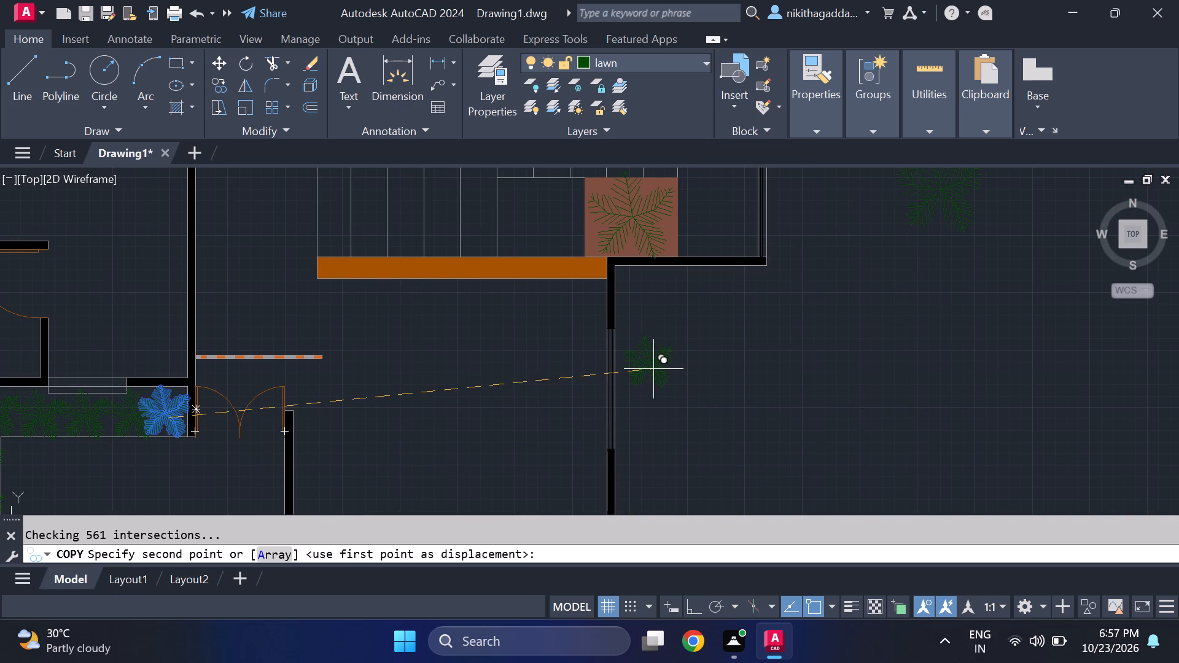
click(648, 374)
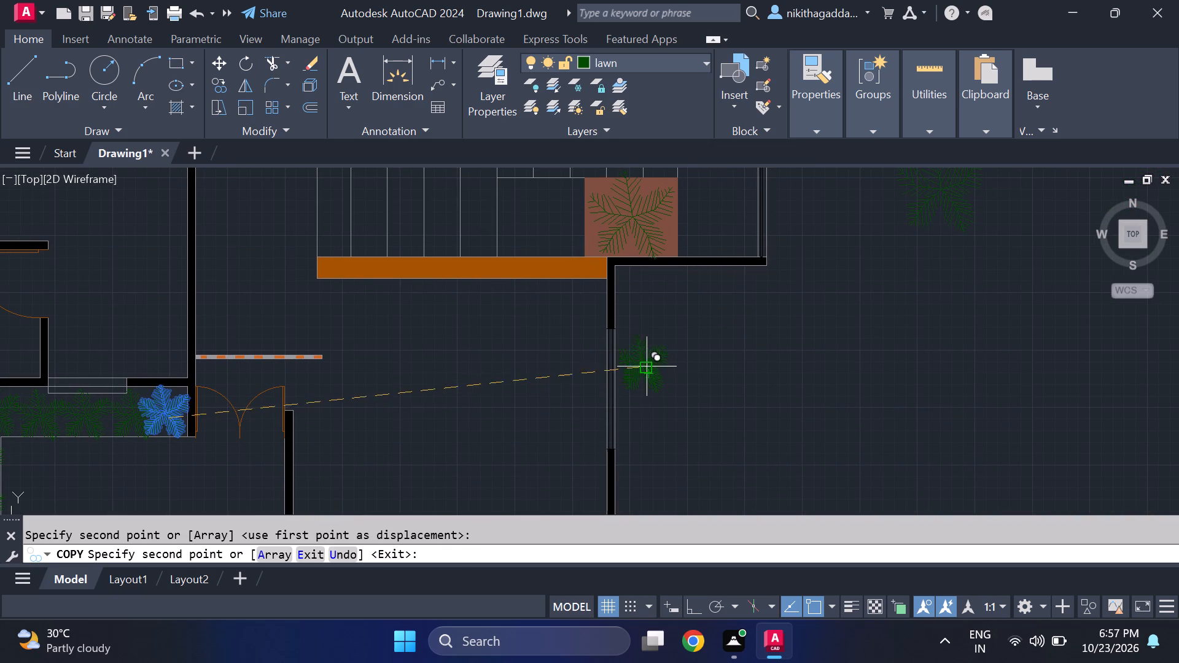
click(649, 323)
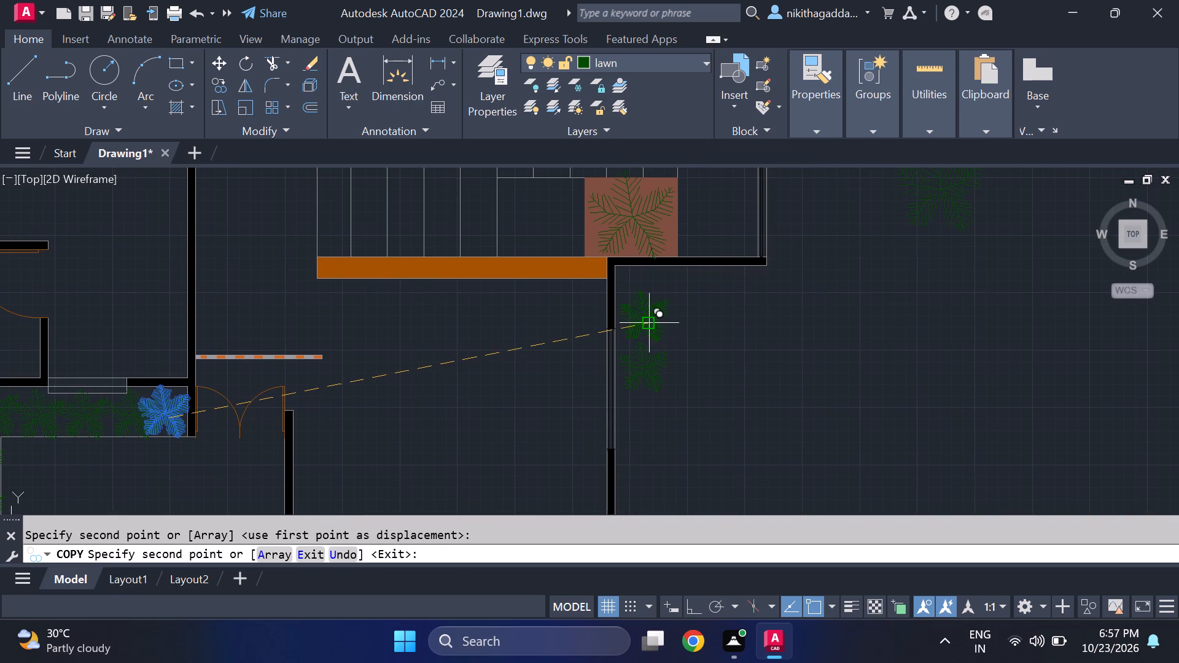
click(684, 301)
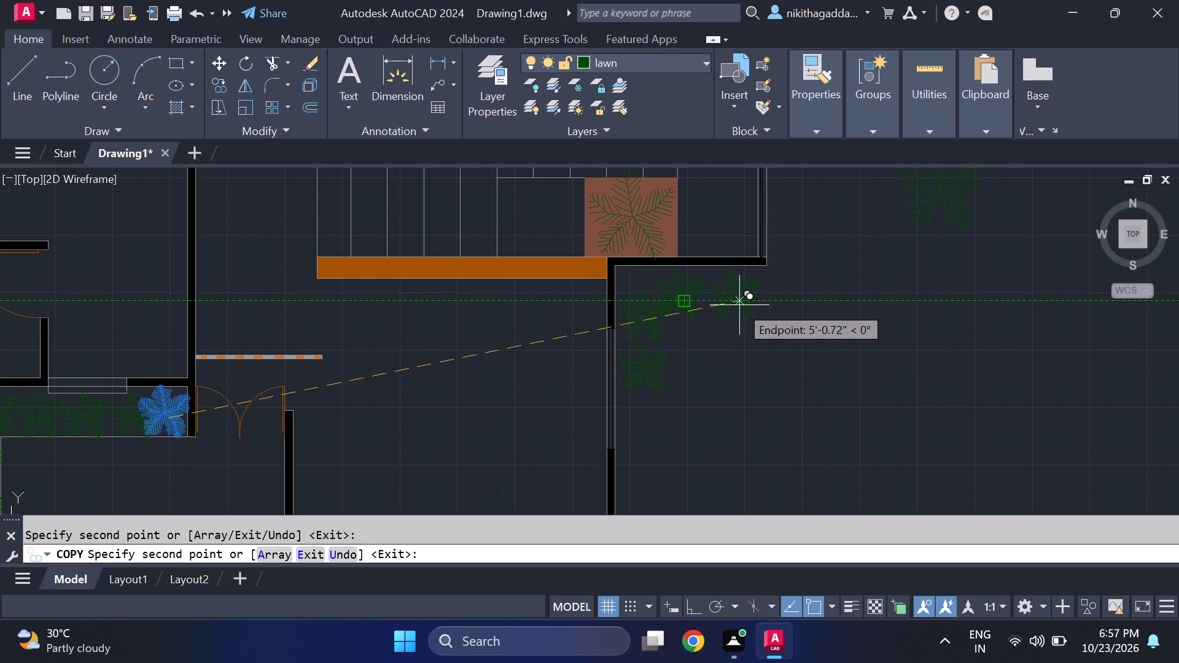
click(739, 305)
Place two more copies of the small tree, one above the other, in the exterior wall recess just south of the east bay window.
scroll(908, 244, down, 2)
middle_drag(897, 293, 795, 463)
scroll(900, 300, up, 1)
scroll(754, 268, down, 1)
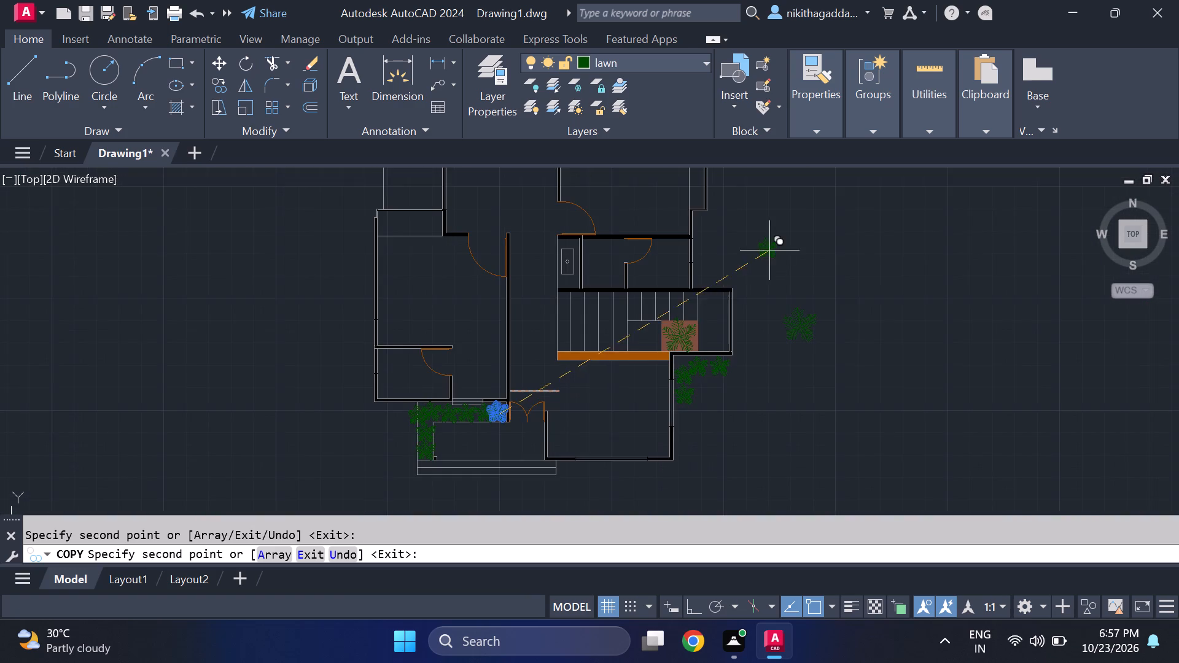
middle_drag(777, 257, 752, 314)
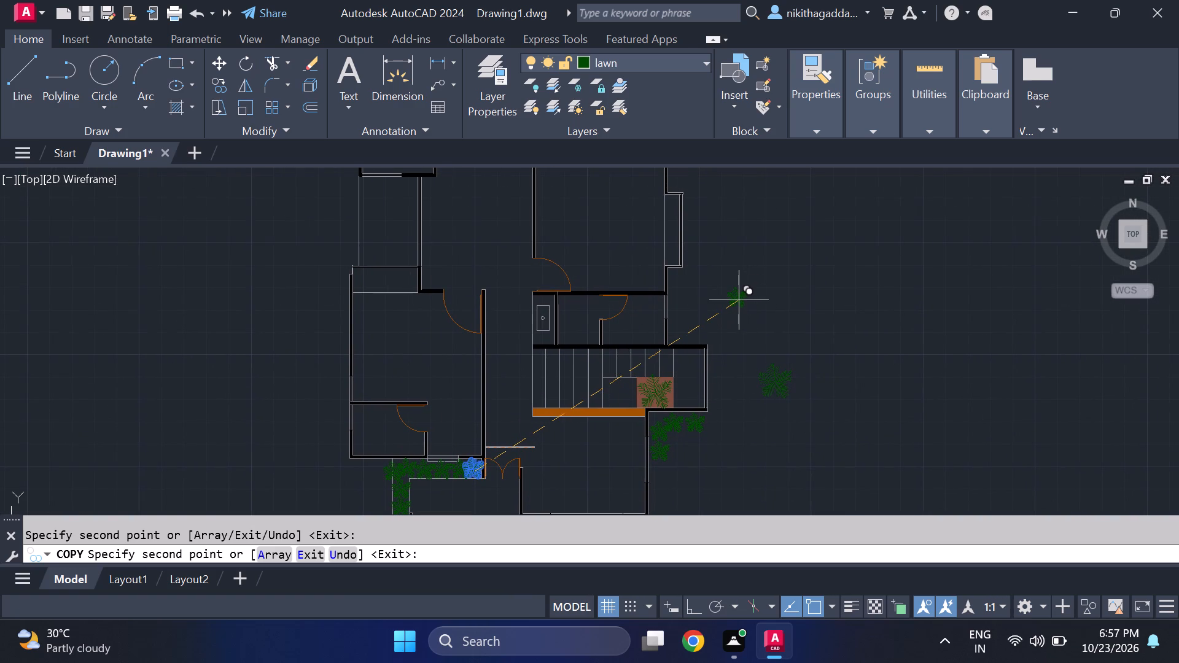
middle_drag(754, 330, 753, 329)
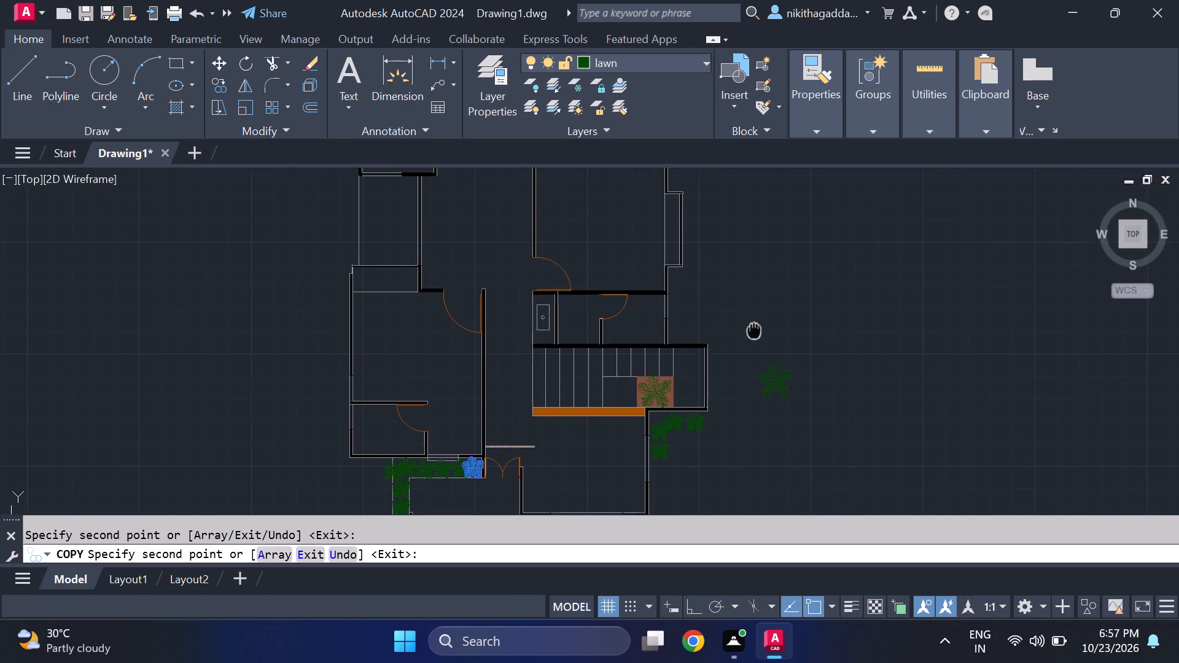
middle_drag(753, 329, 674, 370)
scroll(724, 250, up, 1)
middle_drag(588, 306, 616, 416)
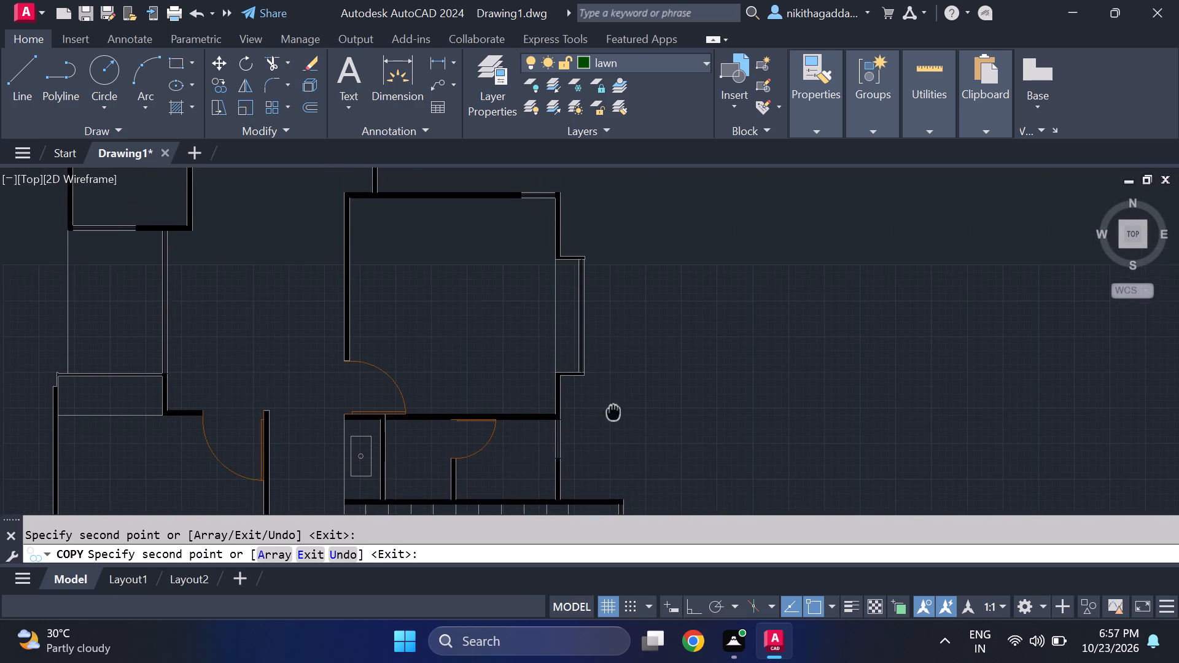
middle_drag(616, 416, 616, 417)
middle_drag(591, 295, 617, 397)
middle_drag(617, 397, 627, 278)
scroll(597, 363, up, 1)
scroll(564, 345, down, 1)
scroll(570, 389, up, 1)
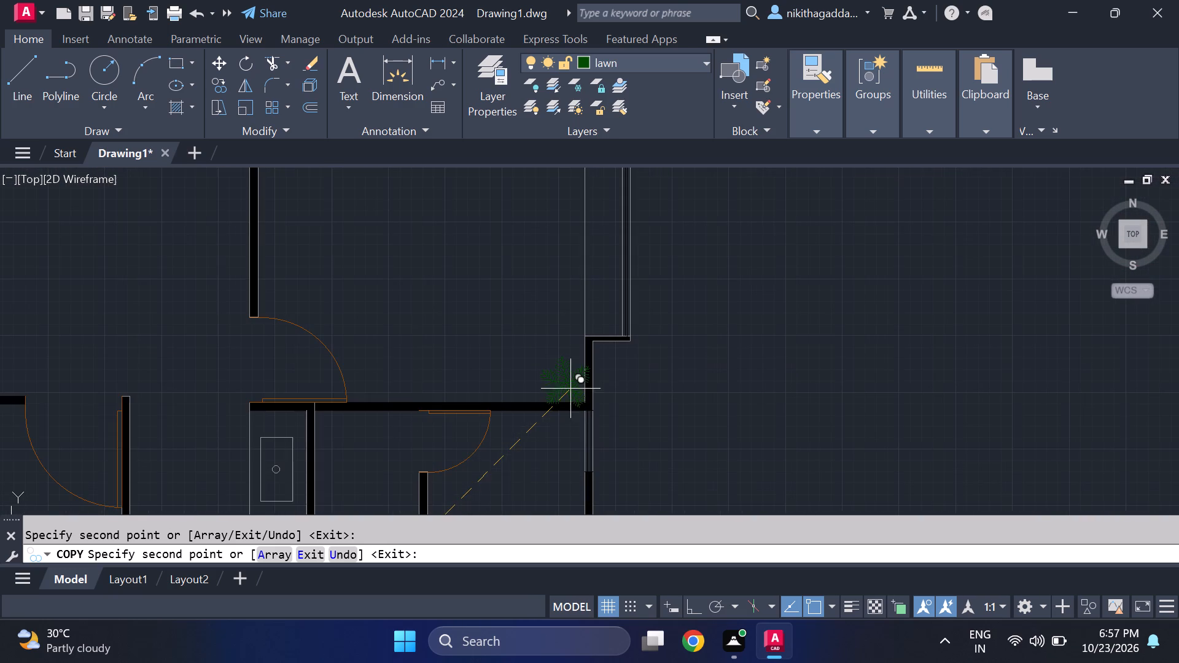
middle_drag(568, 415, 597, 308)
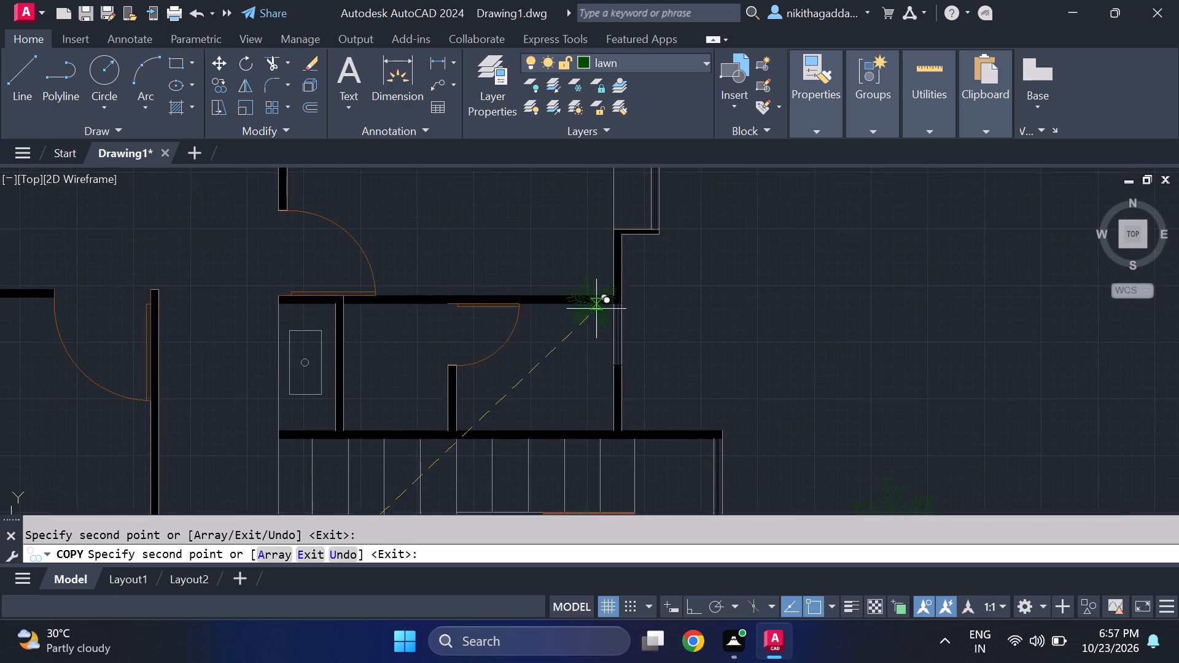
scroll(596, 314, up, 1)
scroll(661, 264, up, 1)
middle_drag(658, 284, 588, 384)
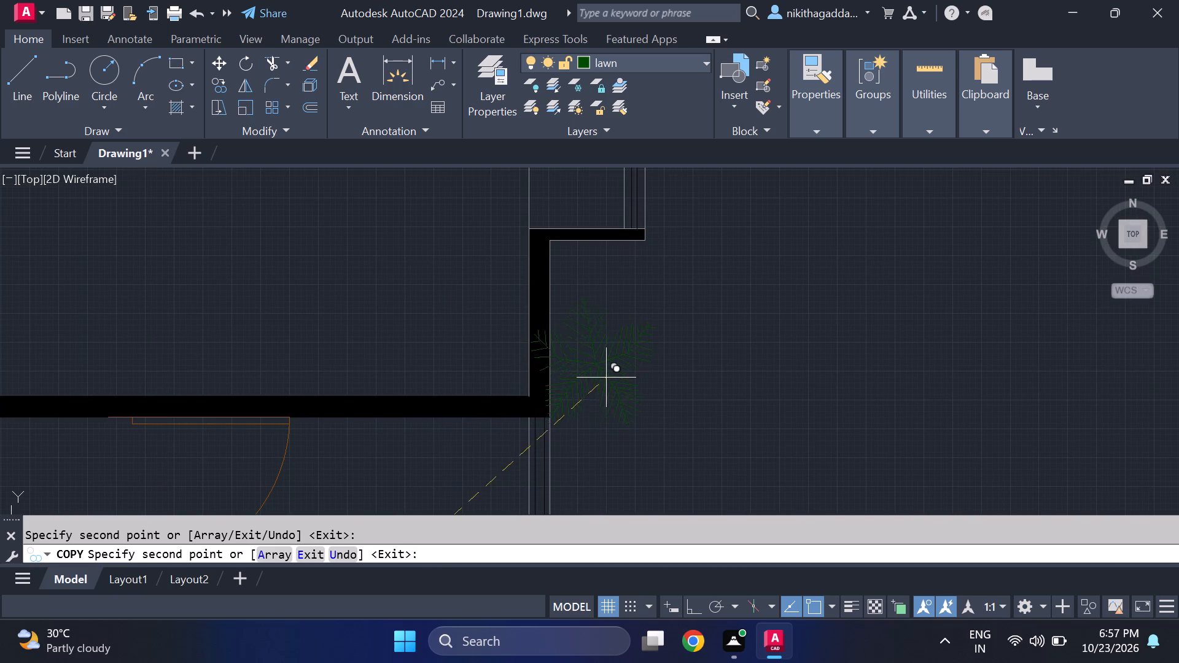
click(628, 387)
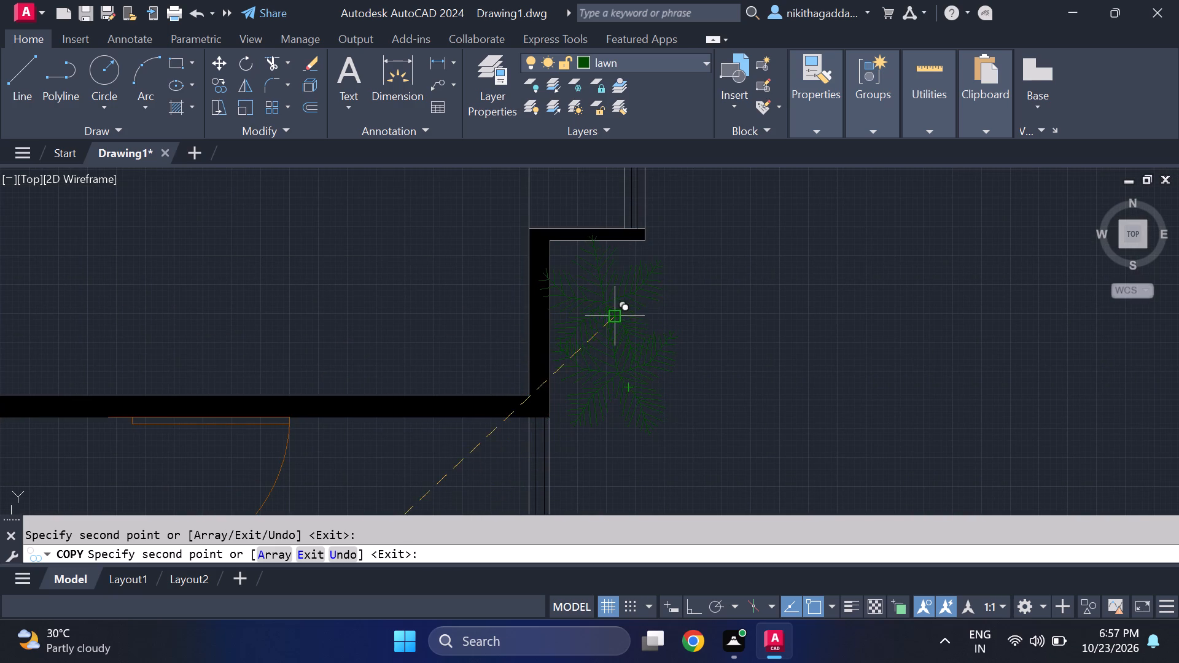
click(632, 319)
Place four tree copies in a westward row along the outside of the bay-window room's north wall, ending at the inner corner.
middle_drag(776, 244, 774, 254)
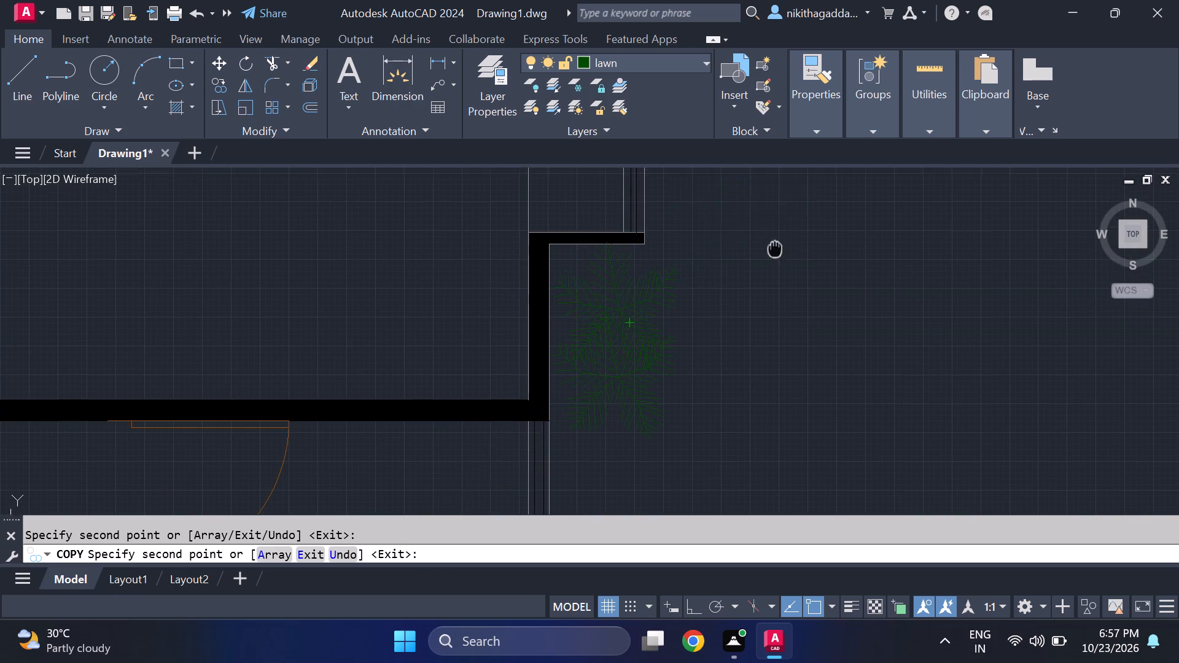
middle_drag(774, 254, 741, 331)
scroll(741, 333, down, 4)
middle_drag(888, 267, 914, 410)
scroll(888, 267, up, 1)
scroll(914, 410, up, 1)
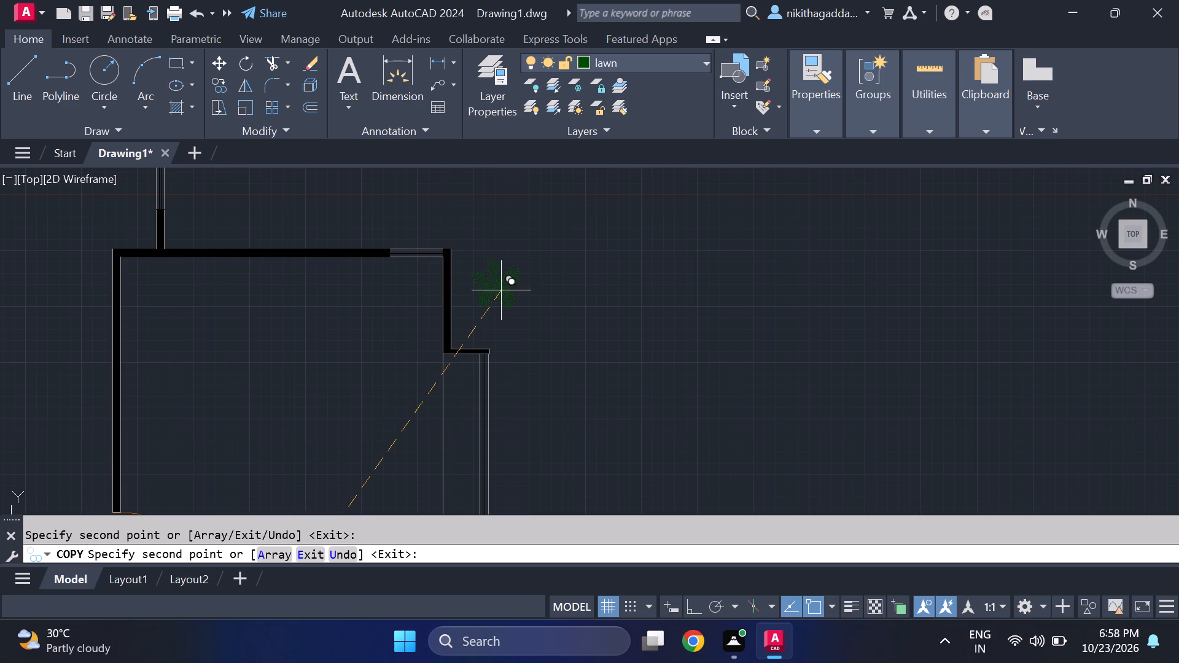
middle_drag(504, 330, 531, 330)
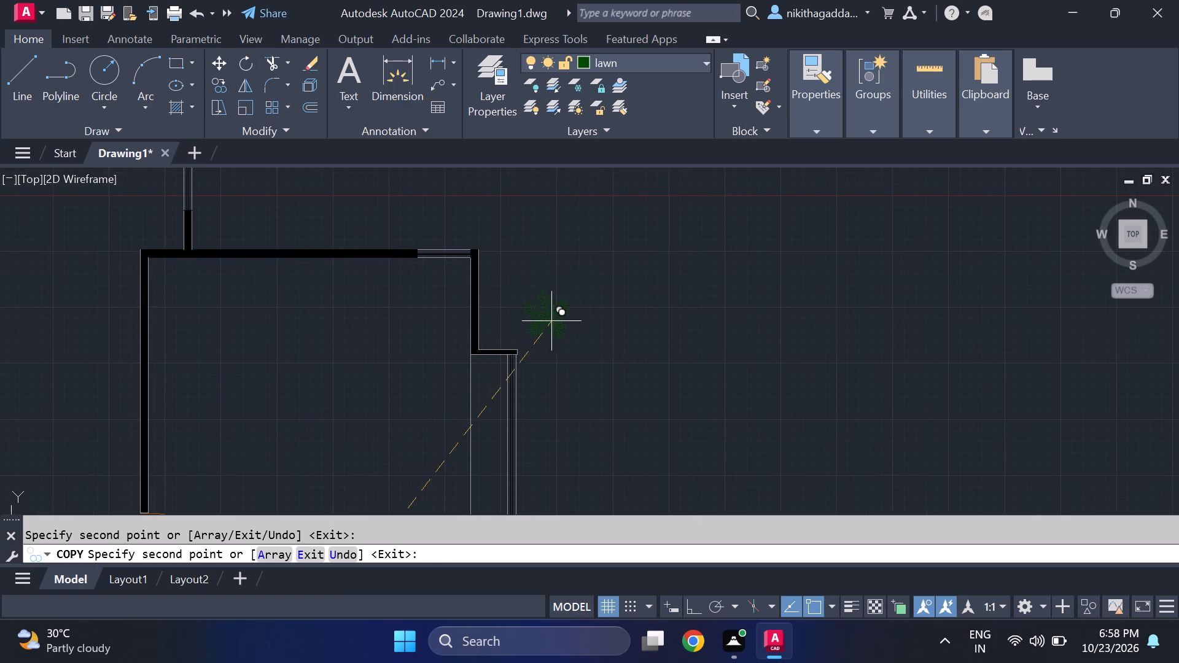
scroll(309, 357, down, 3)
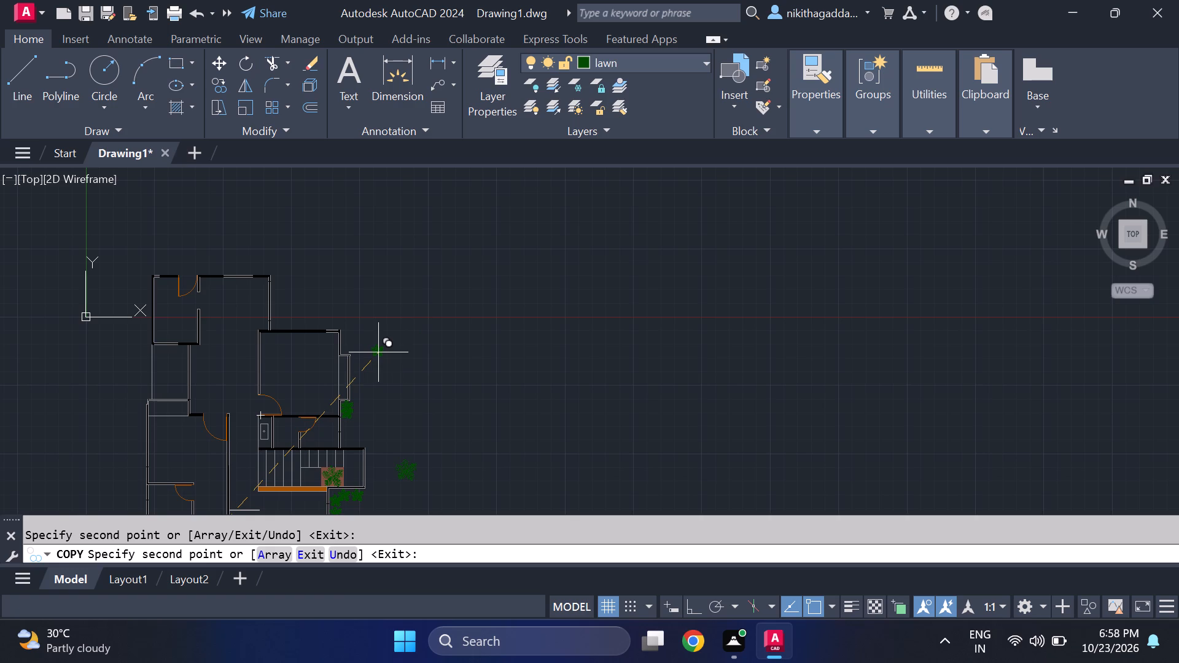
scroll(271, 321, up, 2)
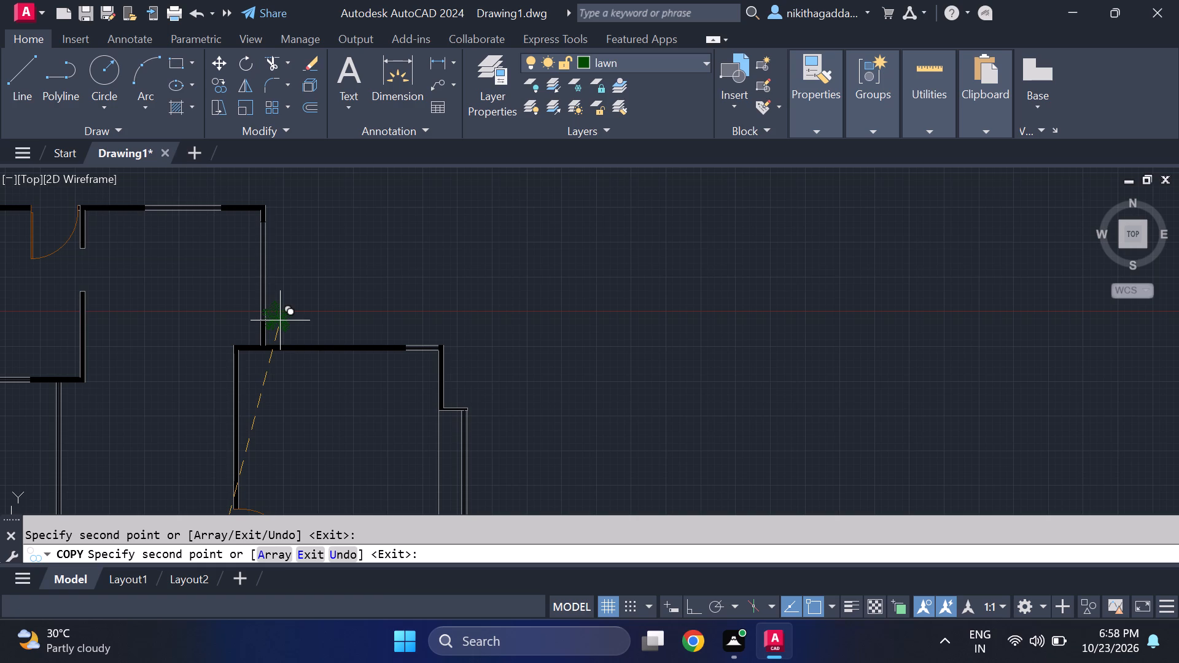
middle_drag(270, 249, 294, 265)
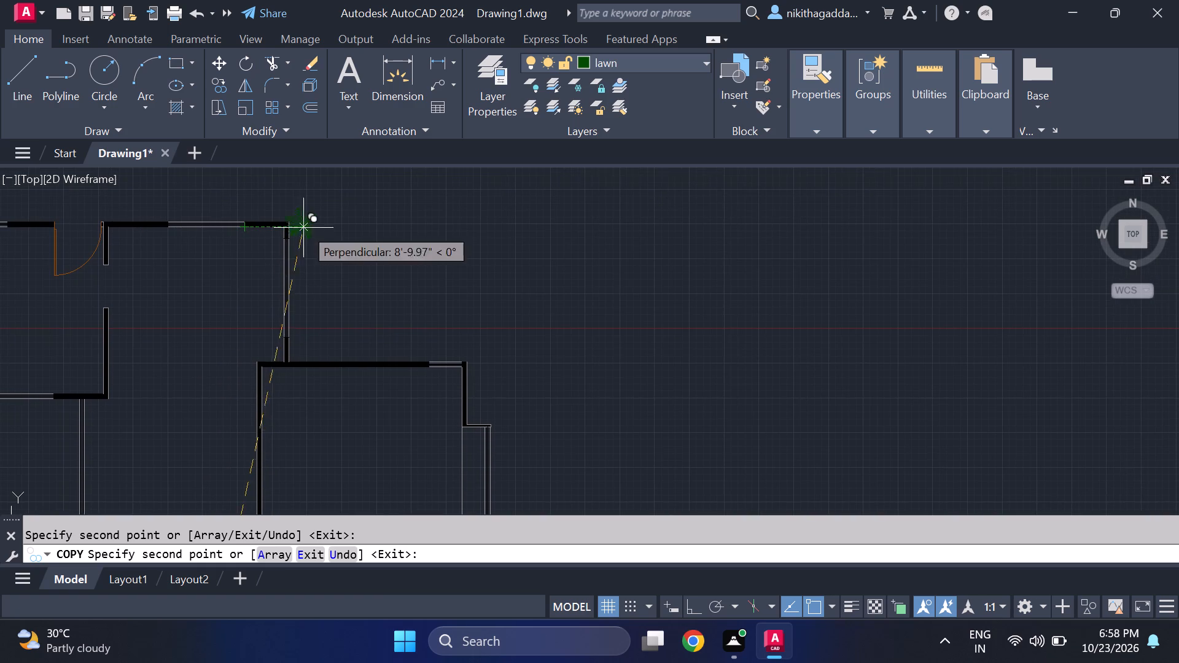
scroll(309, 214, up, 2)
scroll(309, 215, down, 2)
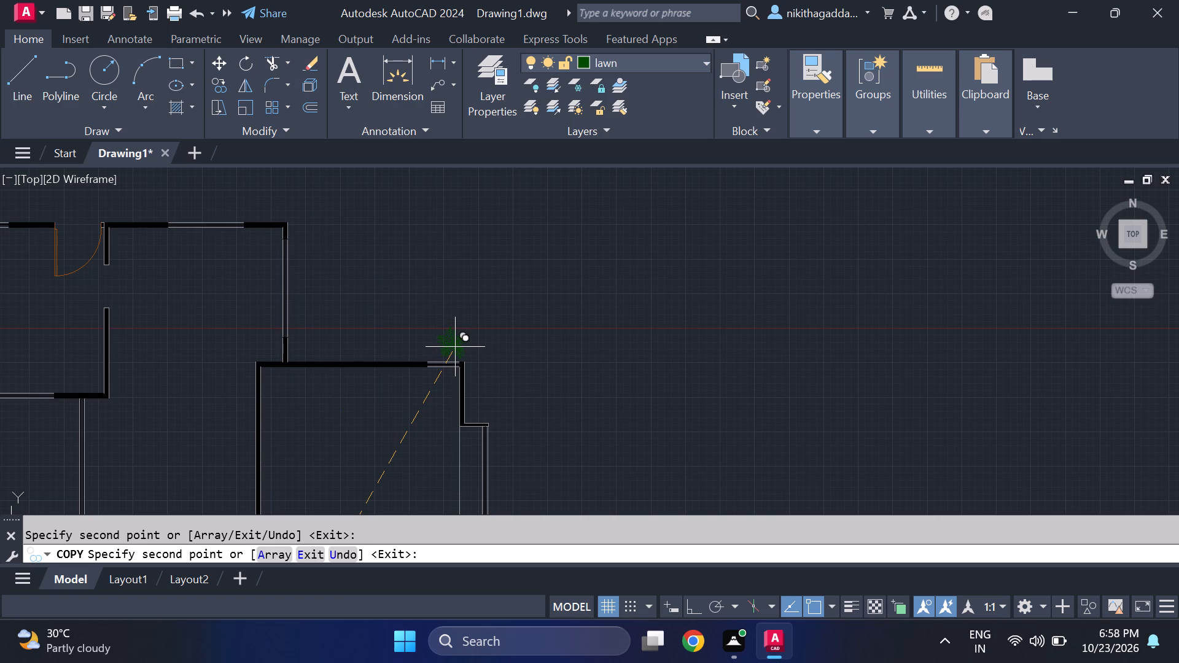
scroll(448, 344, up, 1)
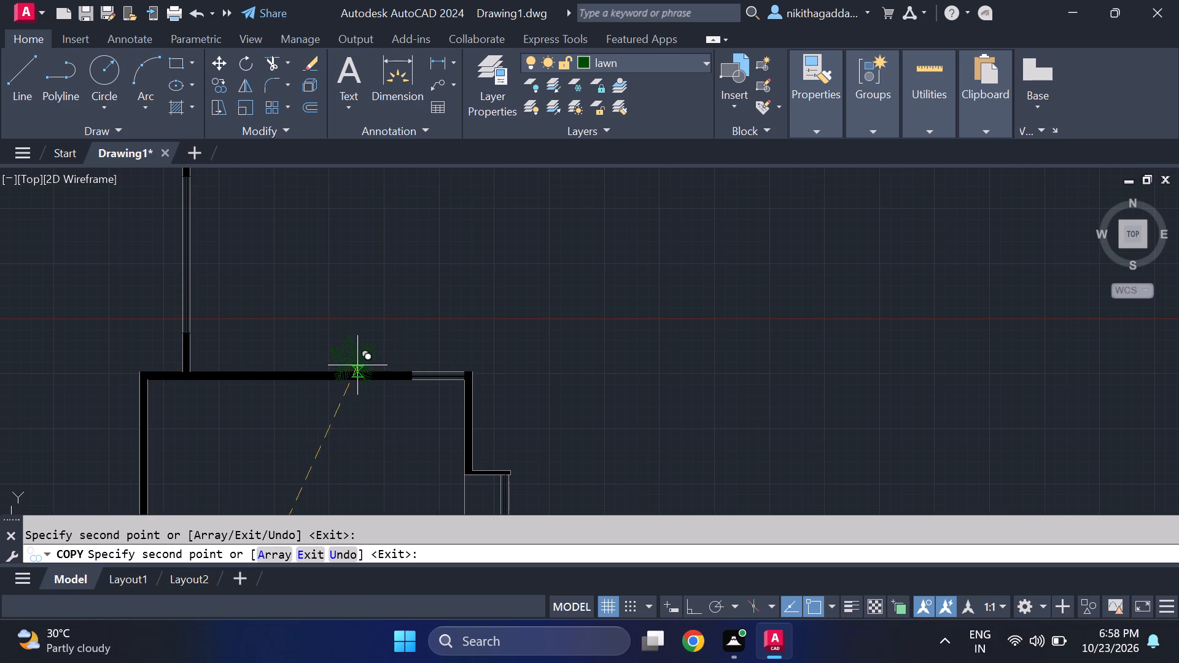
scroll(339, 352, up, 1)
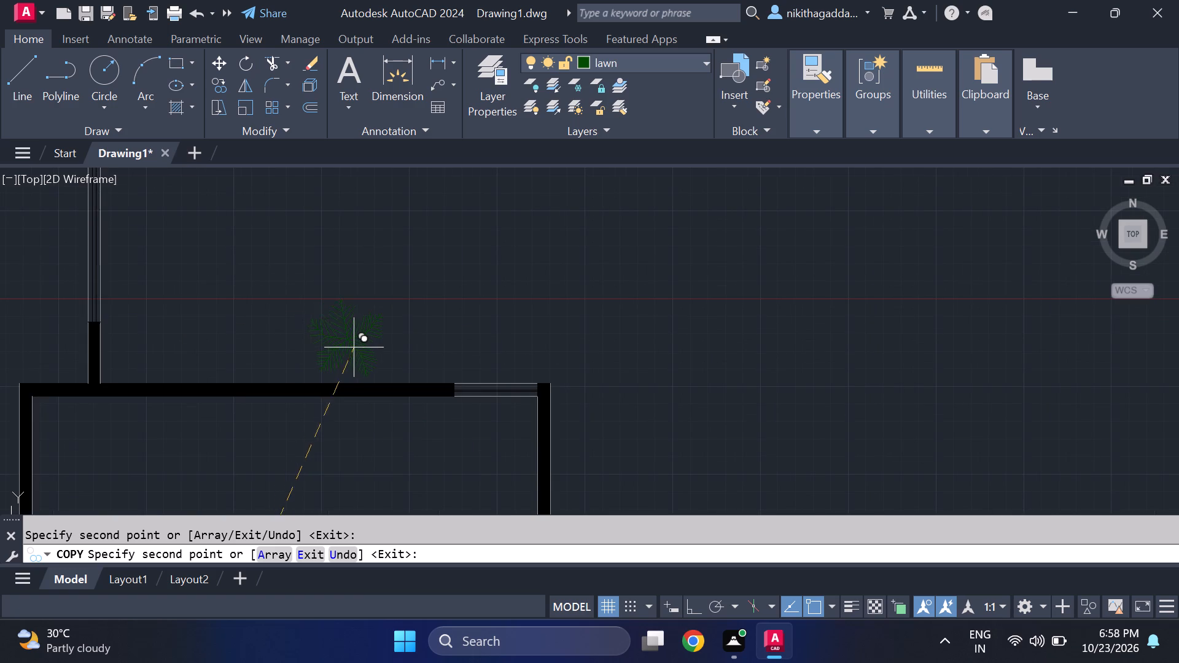
click(357, 360)
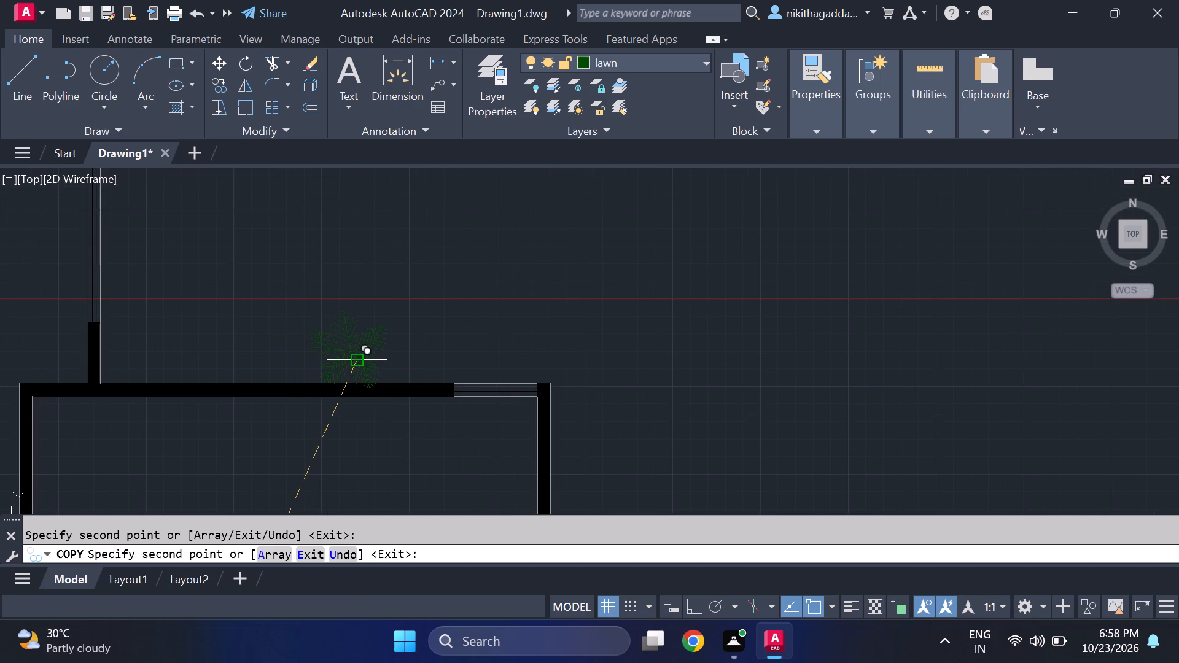
click(286, 359)
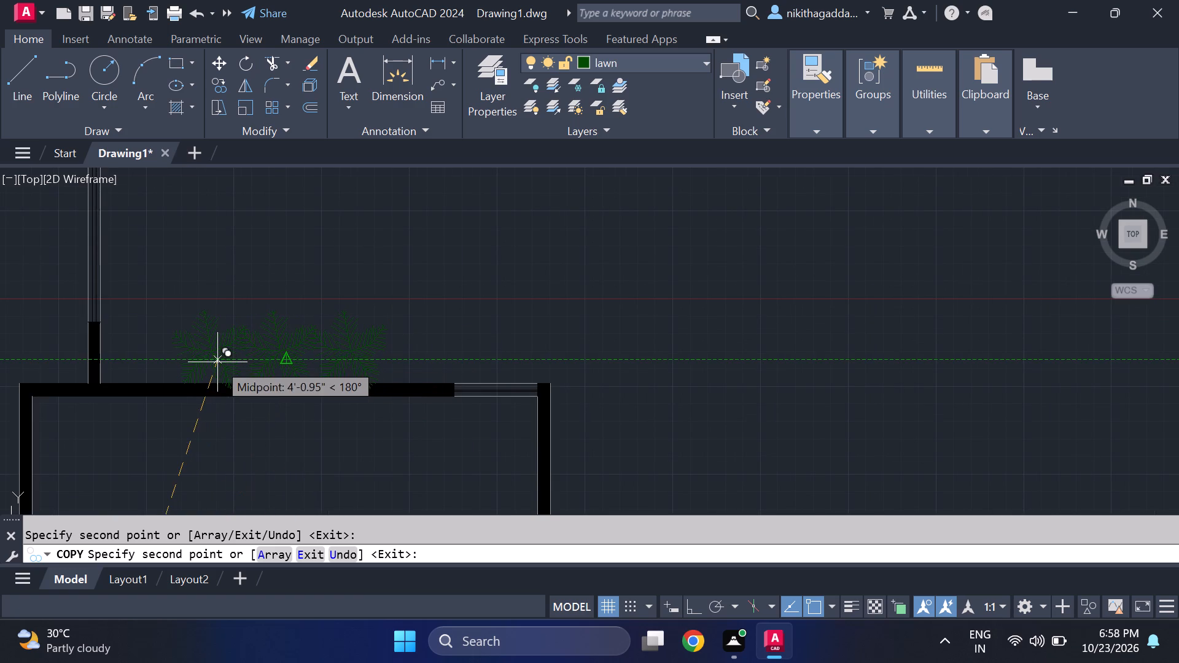
click(217, 362)
click(153, 360)
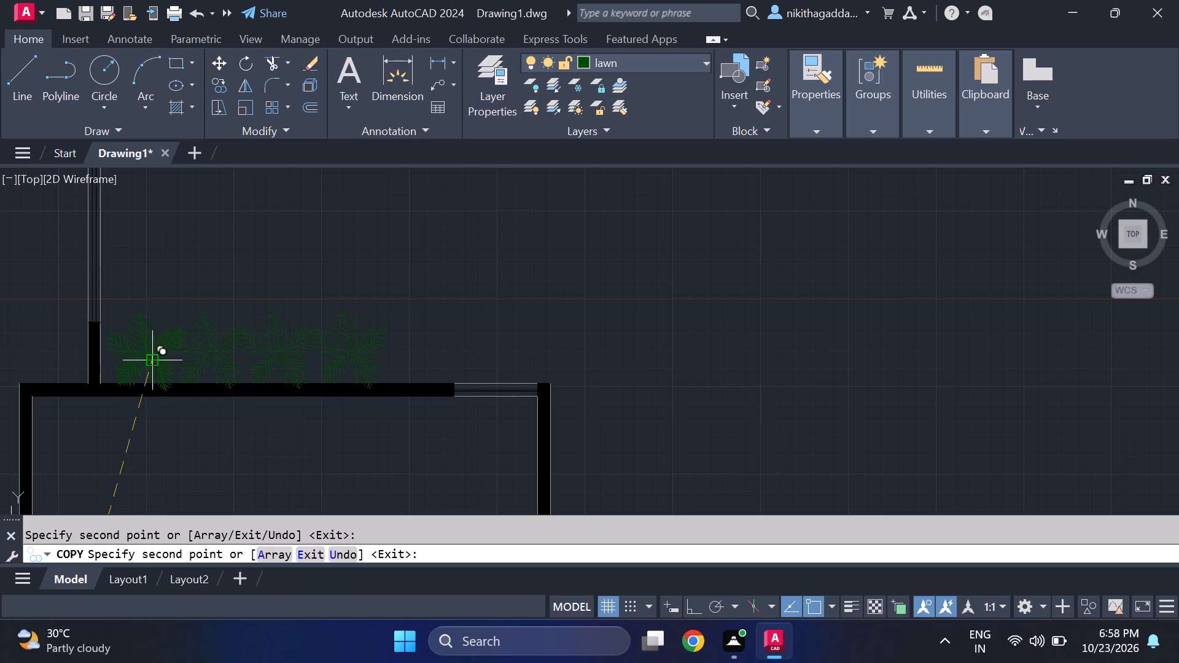
Place four tree copies northward from that corner along the northern room's east wall, plus one beside the lowest, and finish copying.
middle_drag(177, 257, 203, 304)
scroll(204, 305, down, 3)
scroll(200, 295, up, 1)
middle_drag(200, 295, 292, 311)
scroll(255, 317, up, 1)
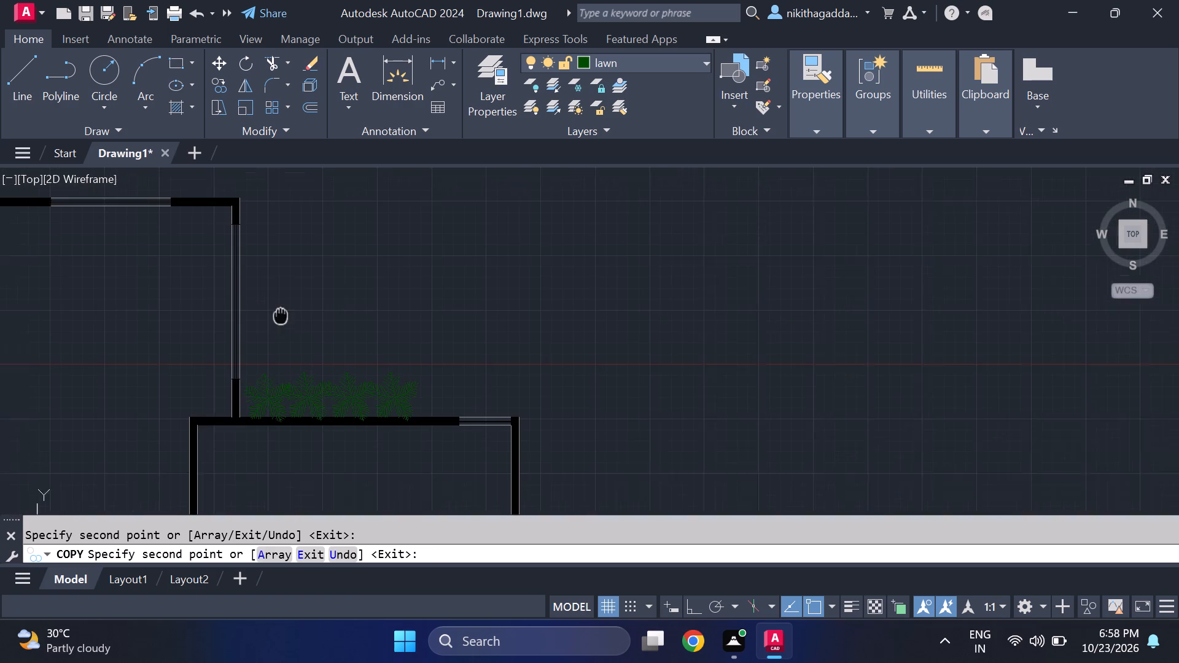
middle_drag(292, 311, 297, 308)
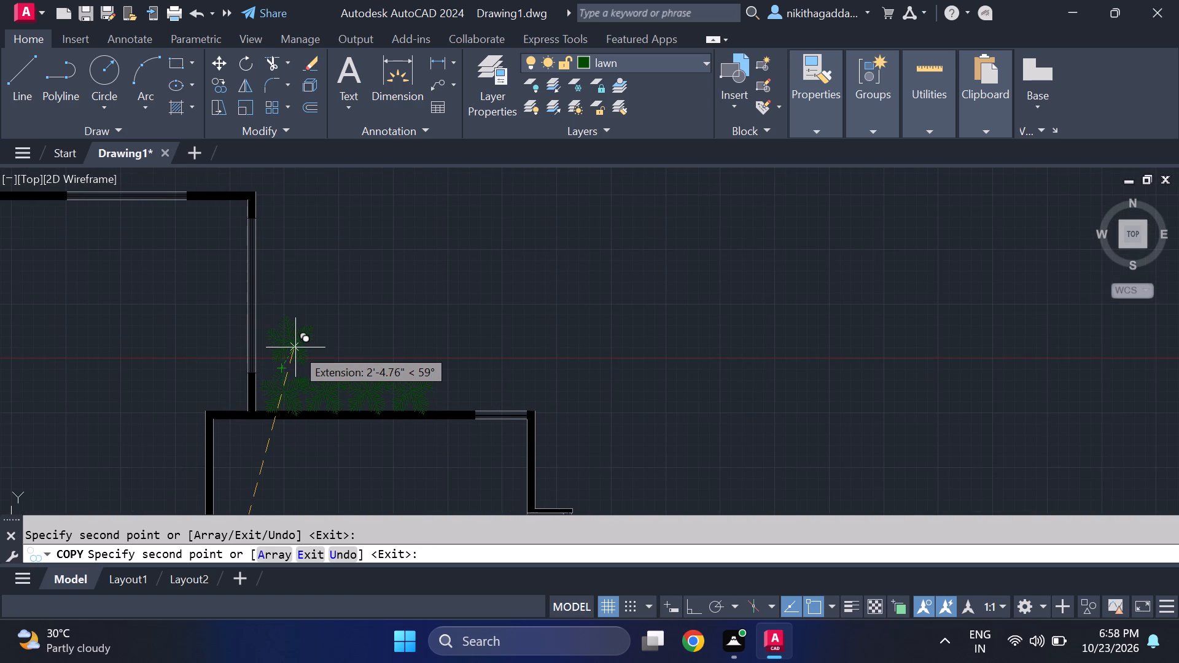
click(295, 346)
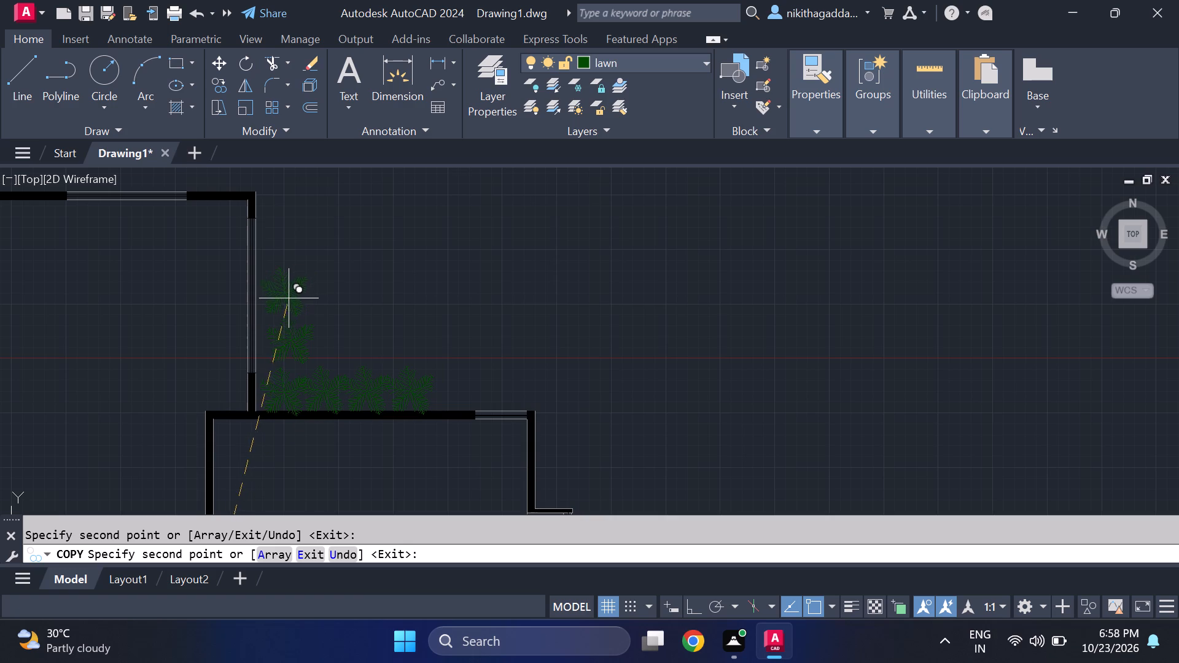
middle_drag(289, 301, 311, 341)
click(311, 338)
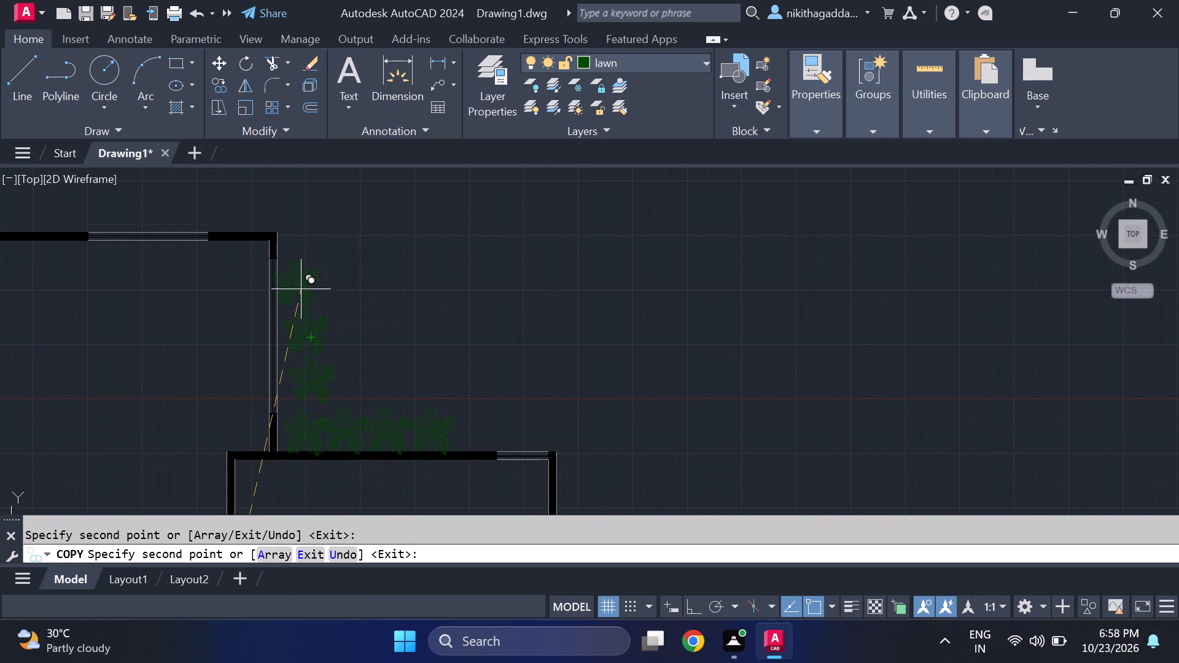
click(305, 293)
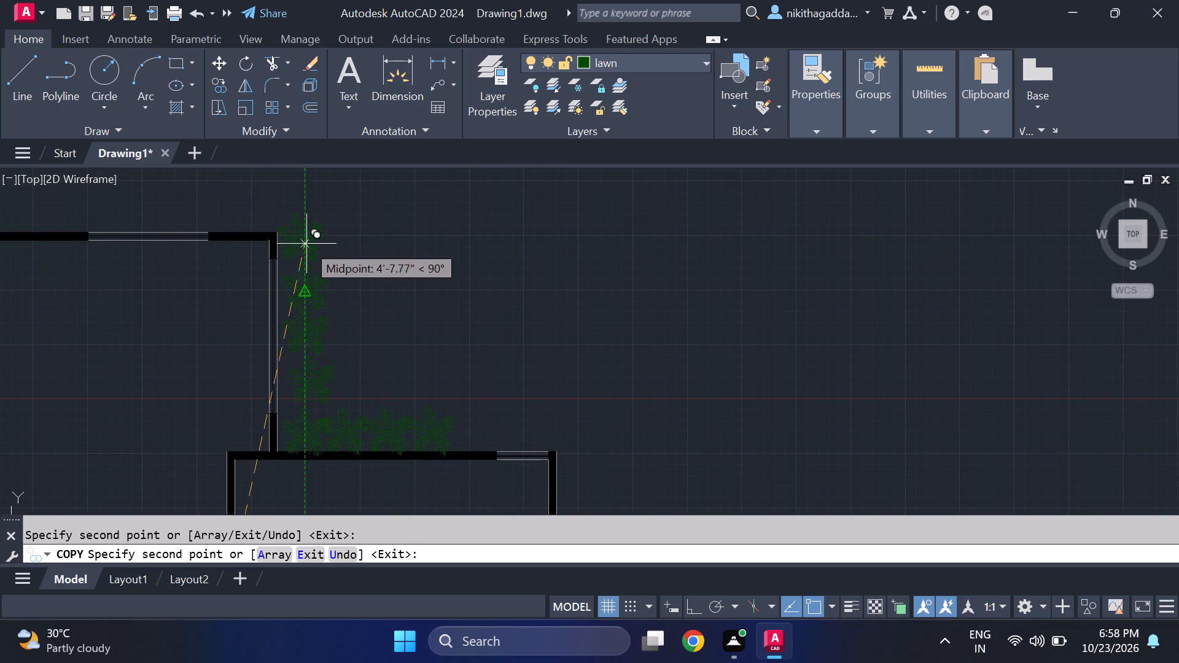
click(306, 244)
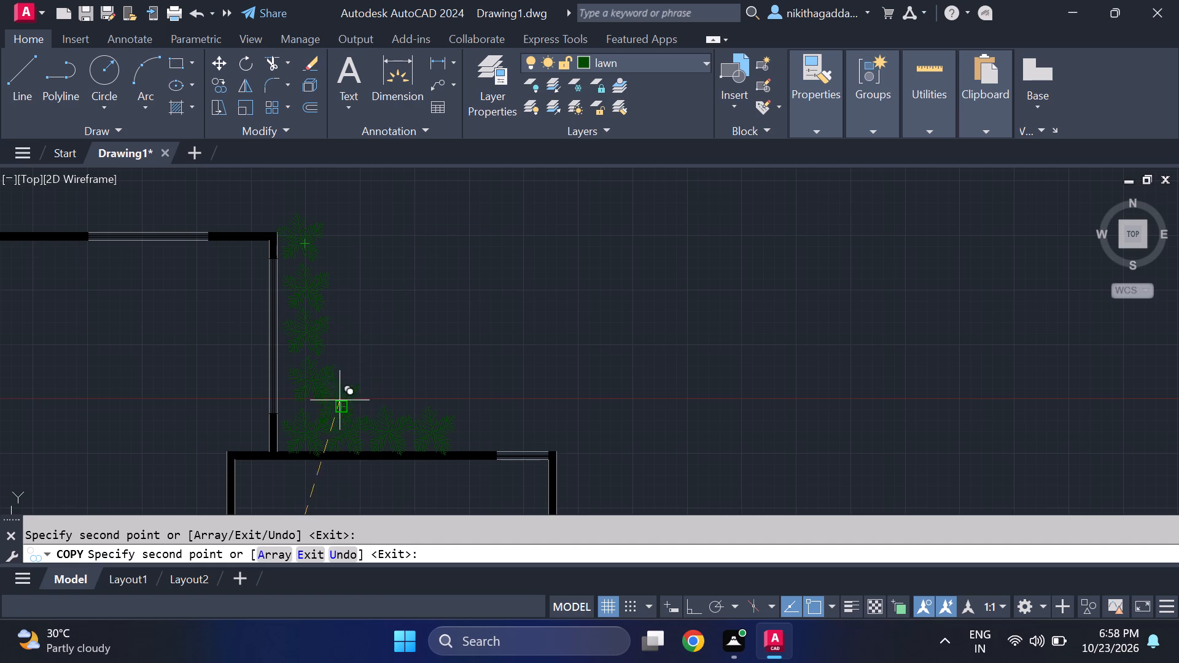
click(361, 389)
scroll(484, 299, down, 4)
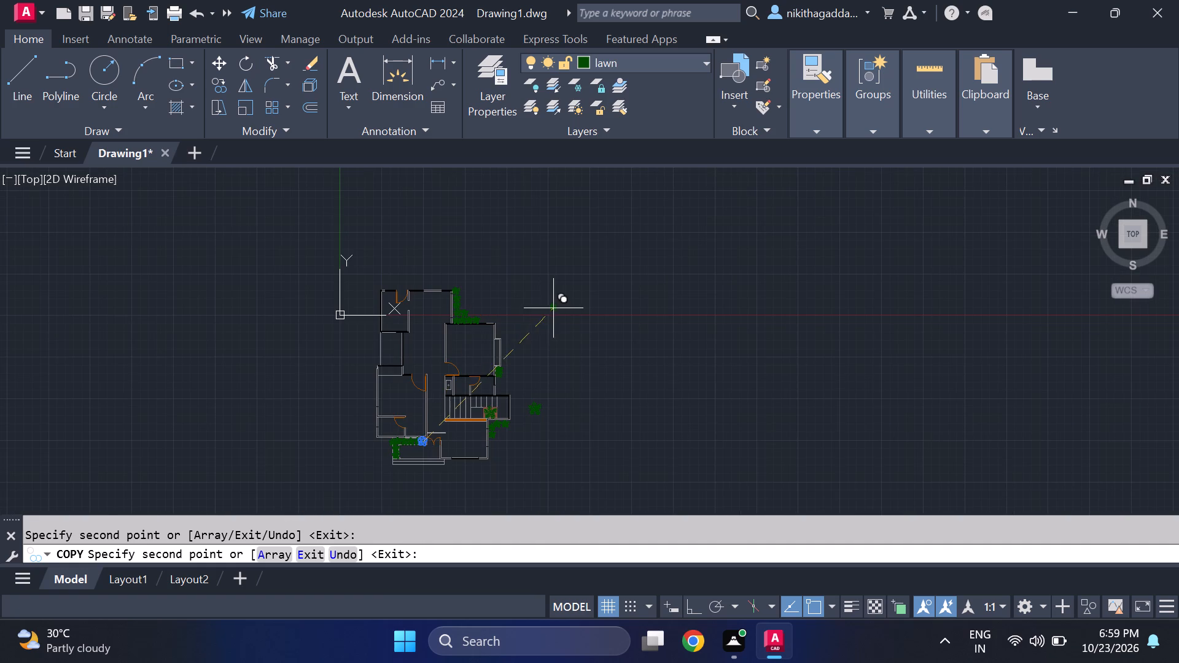
key(Escape)
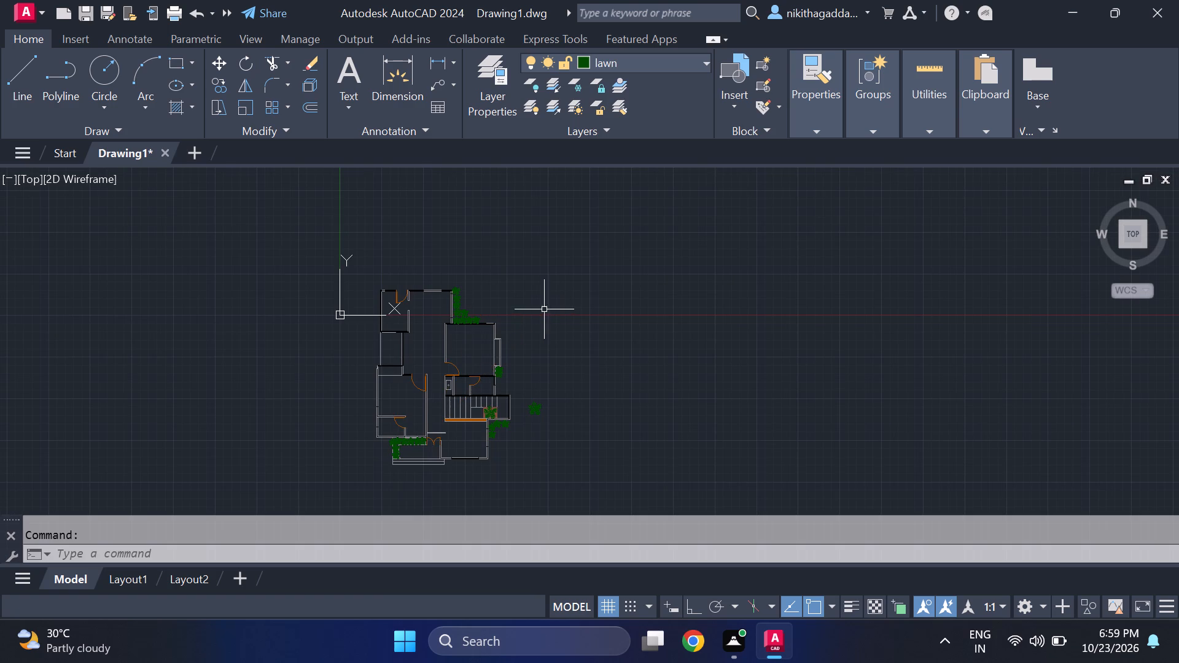
Move the lowest tree of the new wall column slightly southwest, closer to the northern room's east wall.
scroll(379, 310, up, 2)
middle_drag(589, 324, 531, 324)
scroll(527, 324, up, 2)
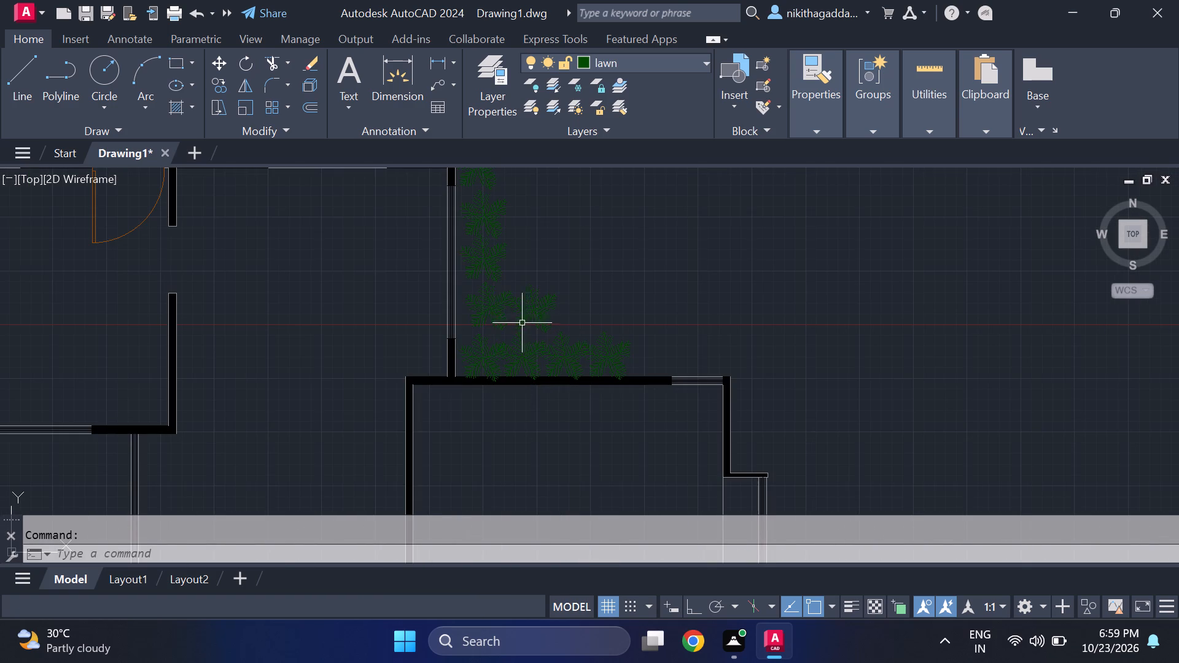
click(494, 312)
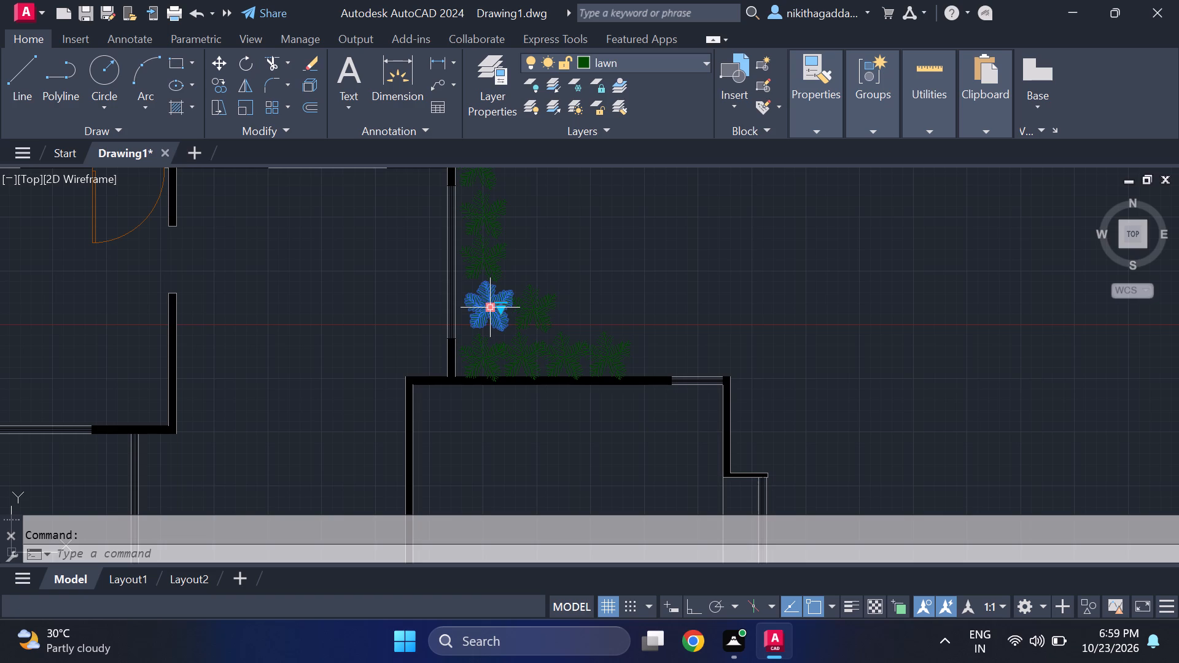
text(m\)
key(Return)
click(487, 309)
scroll(473, 314, up, 1)
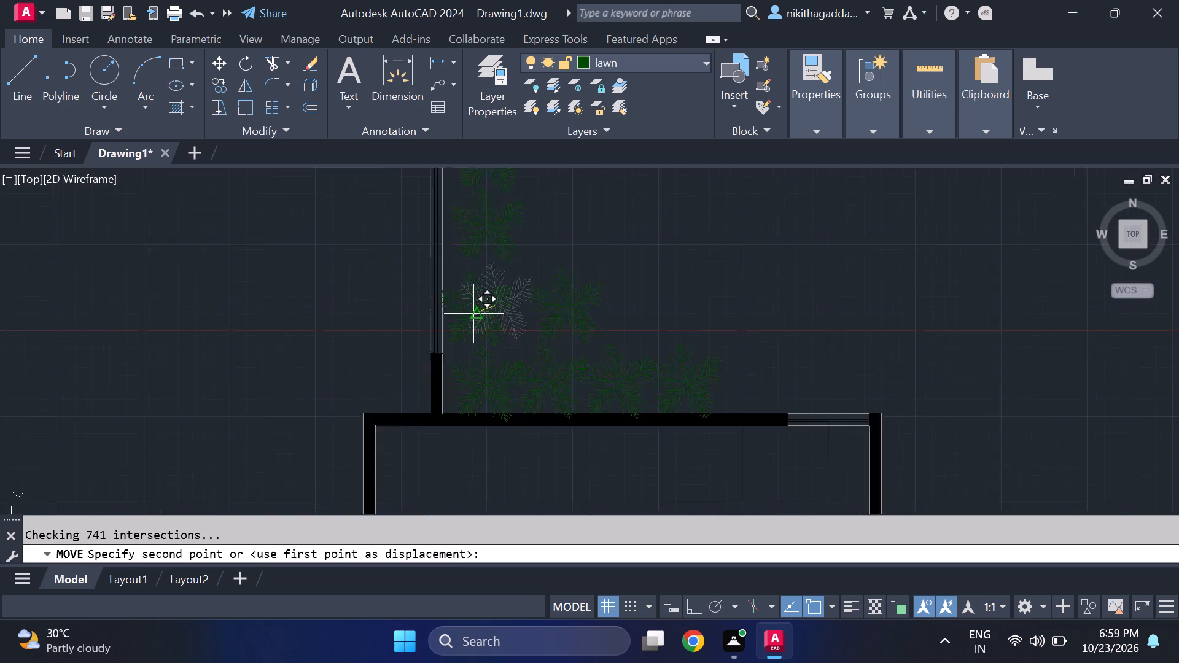
scroll(473, 314, up, 1)
click(472, 319)
Erase the three upper trees of the column along the northern room's east wall.
middle_drag(514, 252, 527, 404)
scroll(528, 401, down, 2)
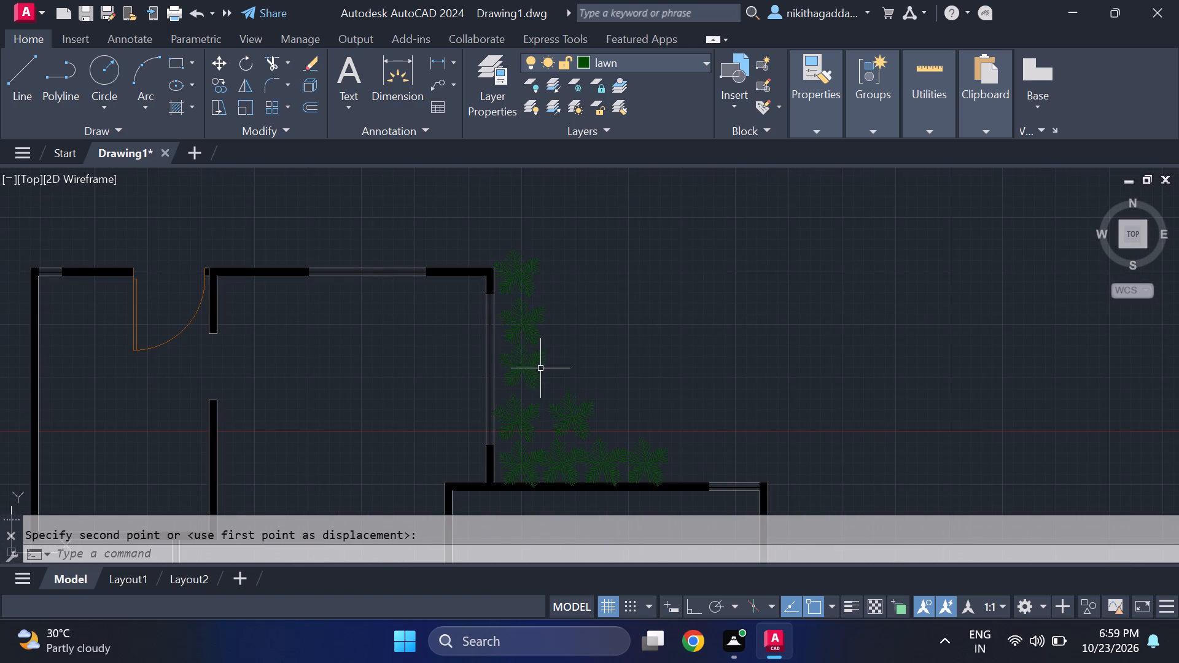
drag(550, 257, 551, 266)
click(524, 363)
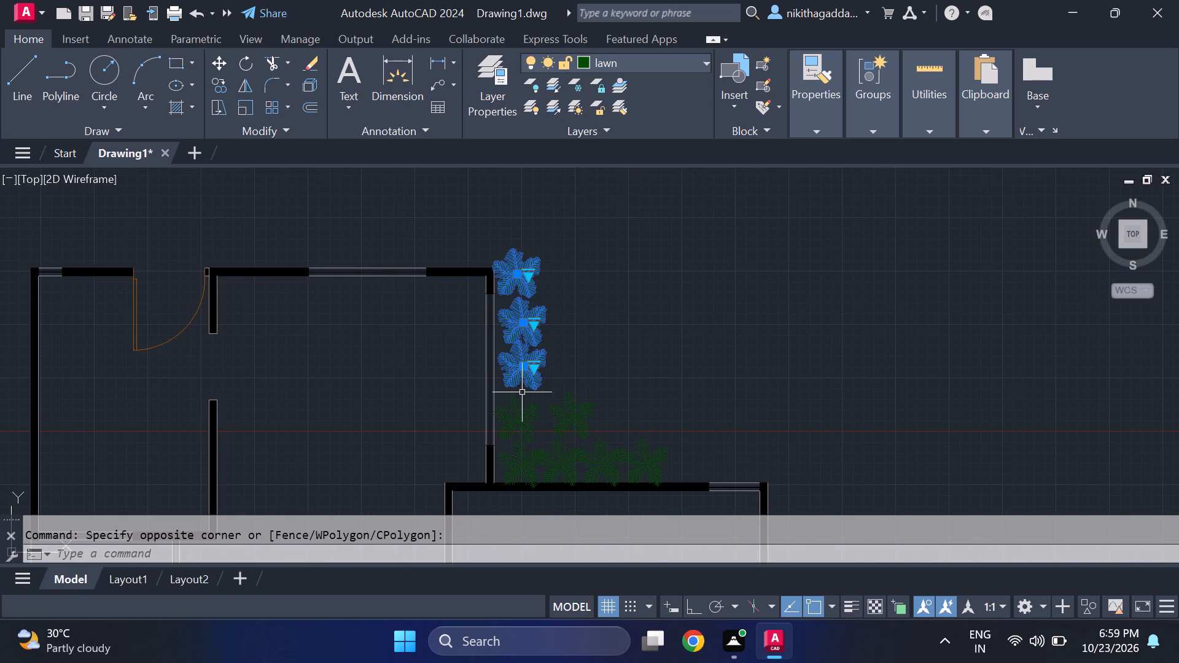
key(Delete)
Copy the tree beside the northern room's east wall straight north three times, forming a column up to the room's northeast corner.
click(521, 411)
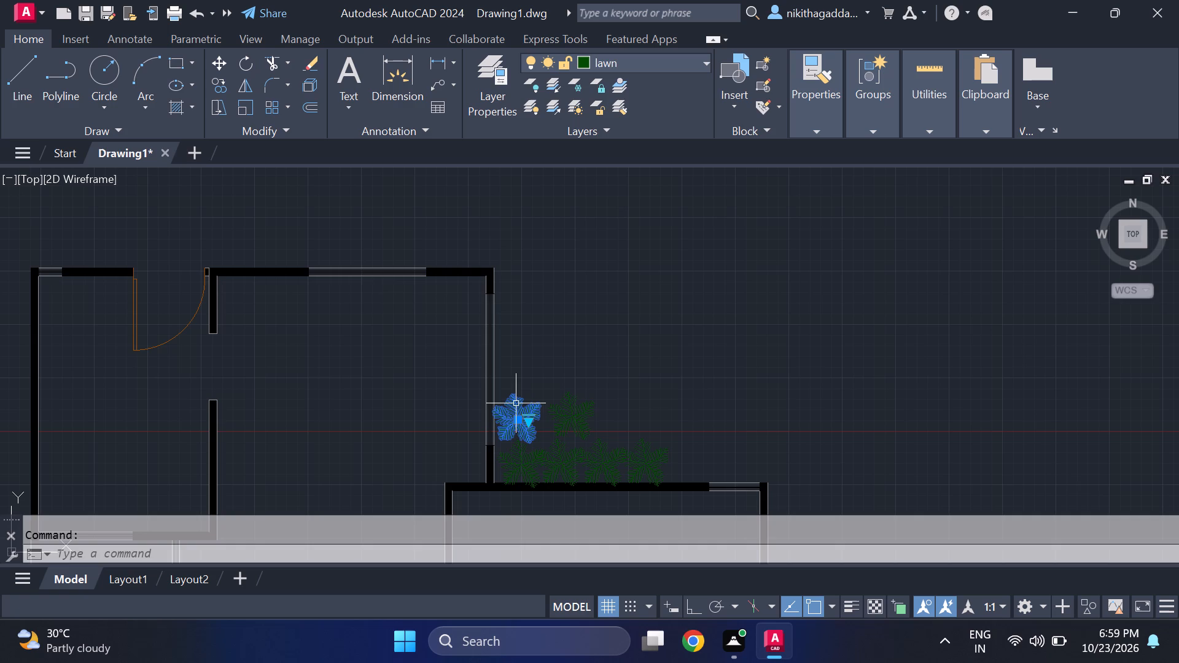
text(co)
key(Return)
scroll(482, 432, up, 2)
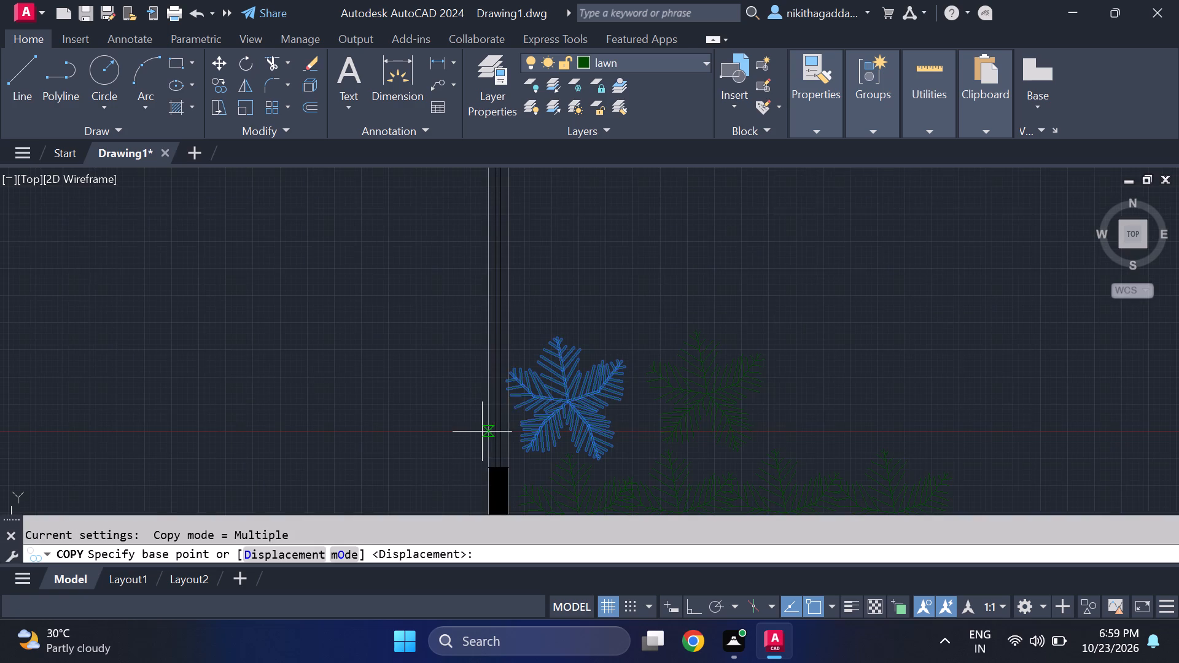
click(569, 396)
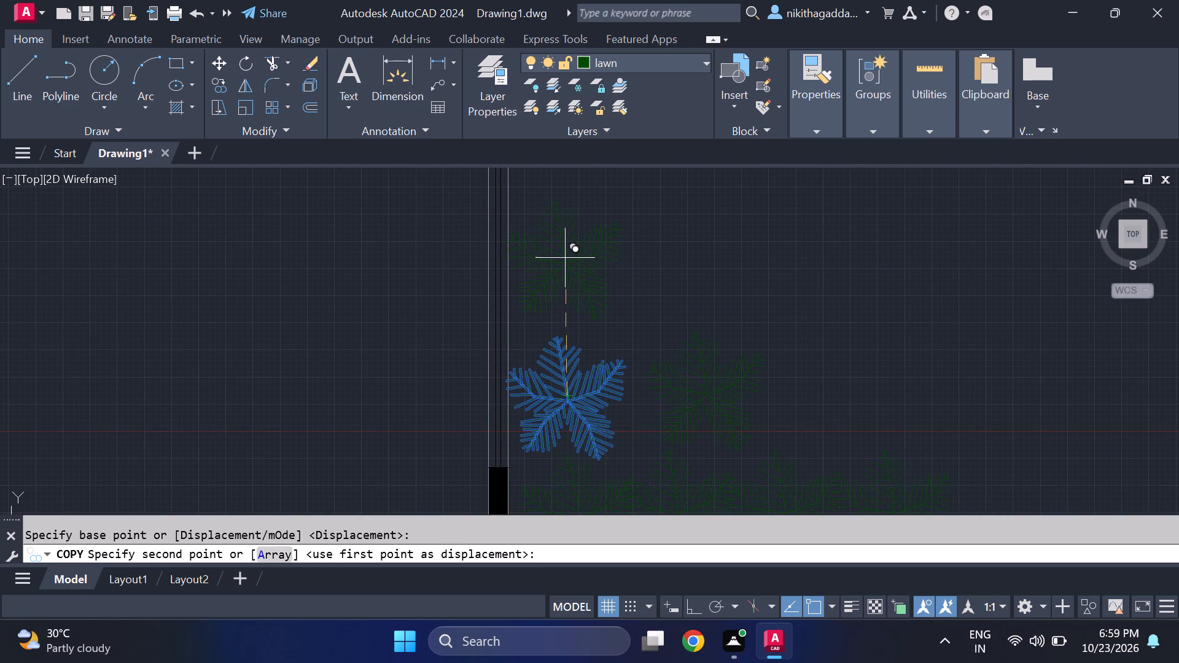
key(F8)
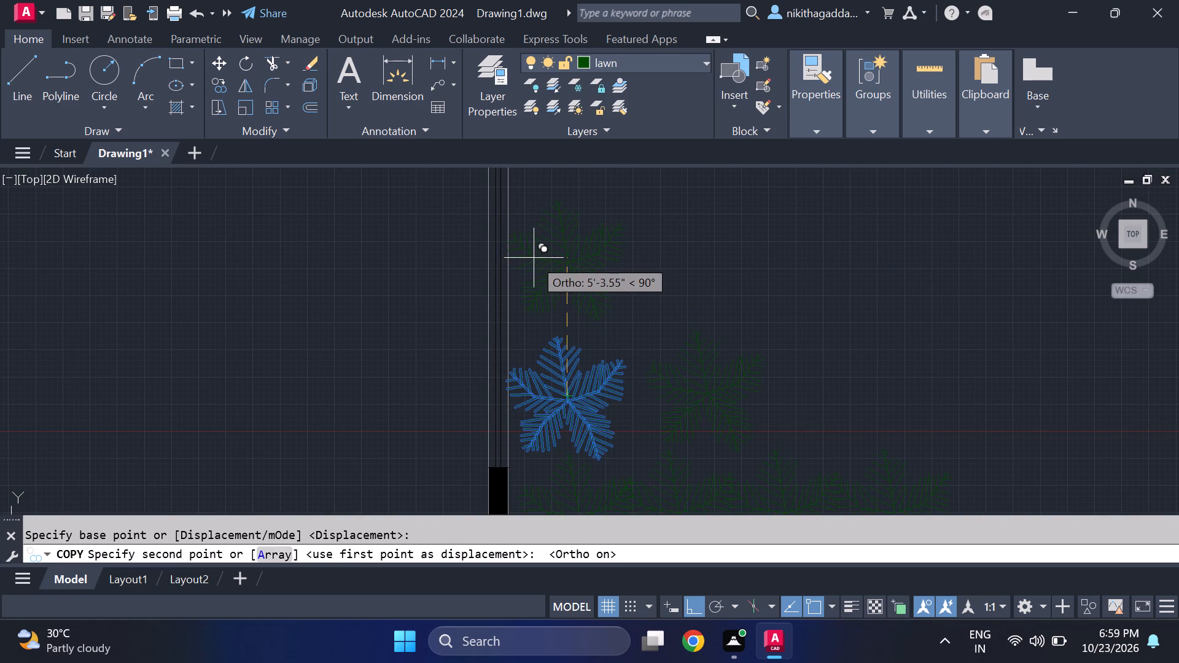
click(569, 255)
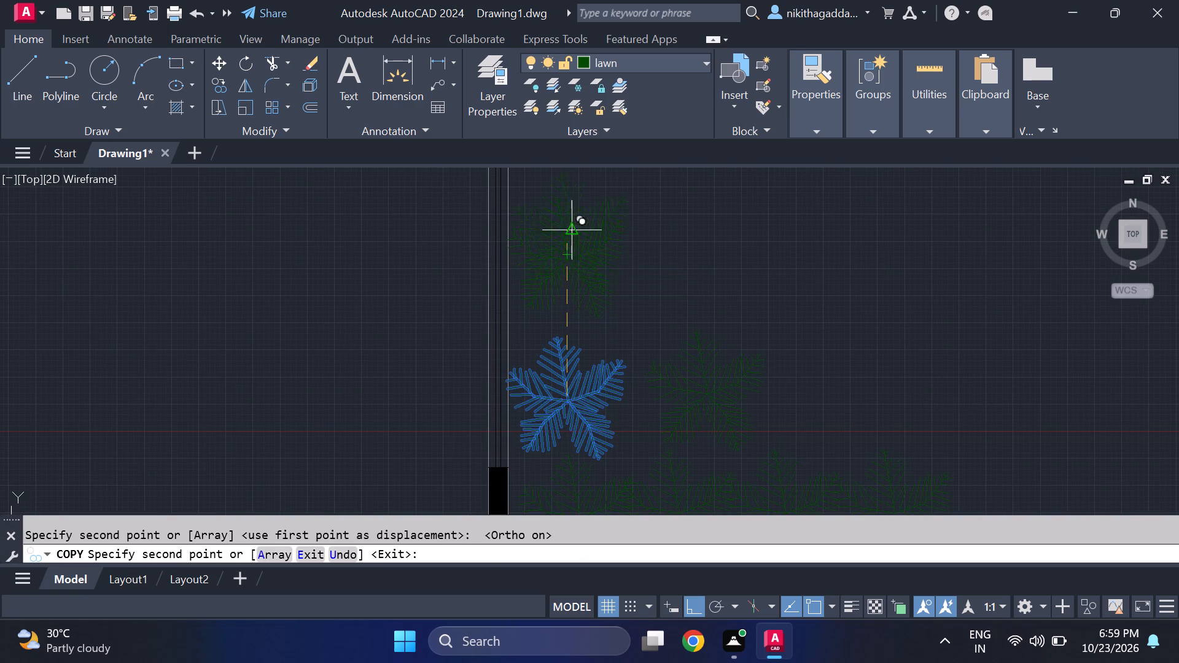
middle_drag(575, 226, 547, 306)
scroll(535, 344, down, 3)
scroll(547, 288, up, 3)
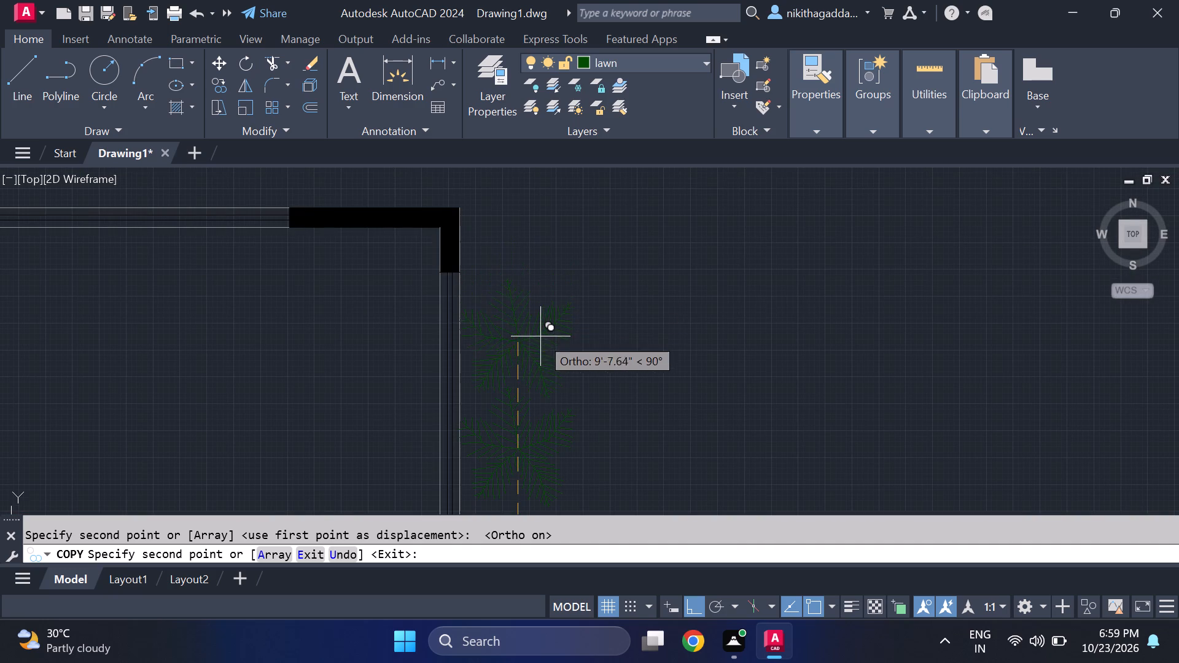
drag(547, 335, 547, 328)
click(554, 239)
scroll(651, 202, down, 4)
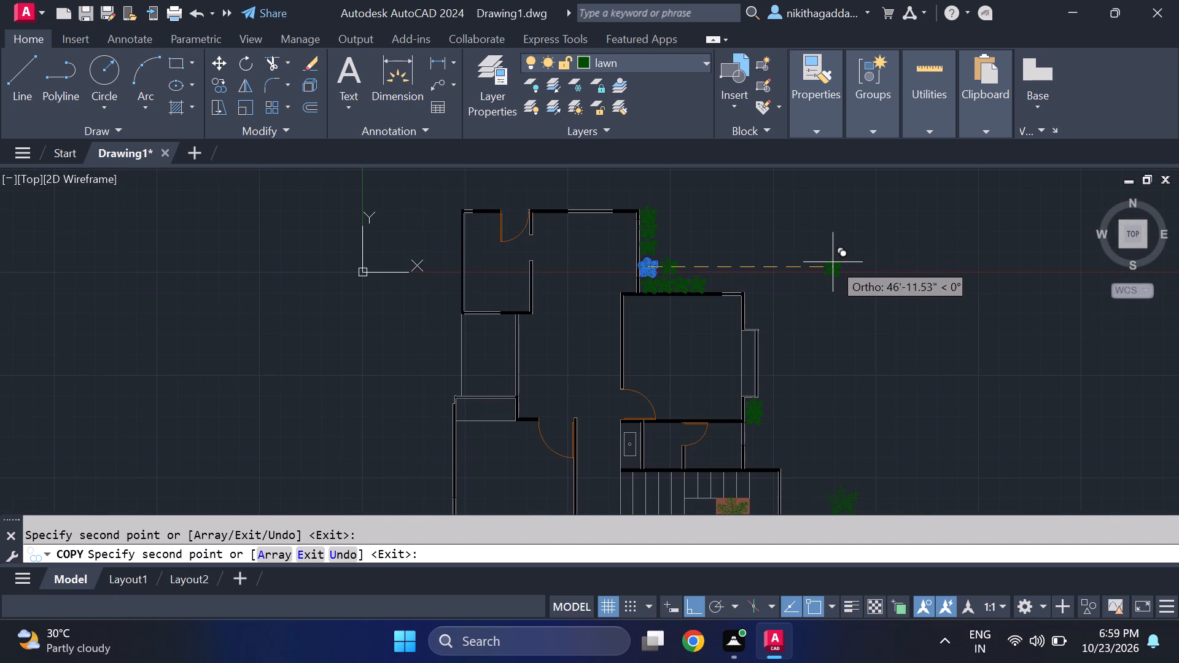
key(Escape)
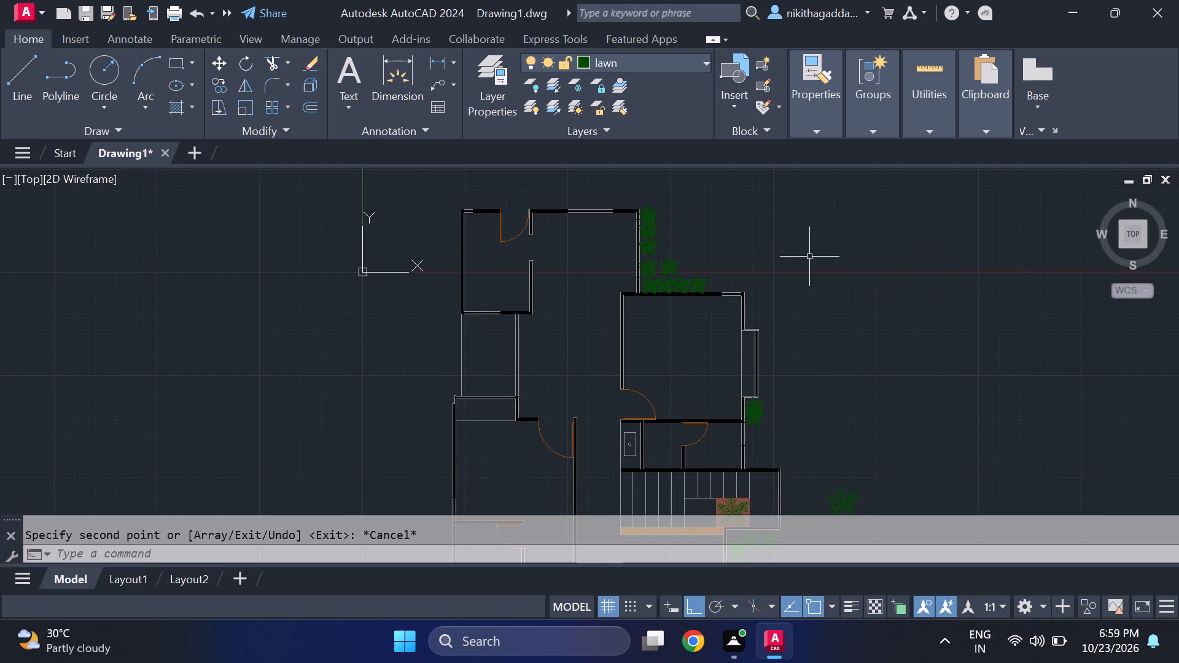
Move the topmost tree of the column beside the northern room's east wall slightly north at the outer corner.
middle_drag(788, 323, 763, 298)
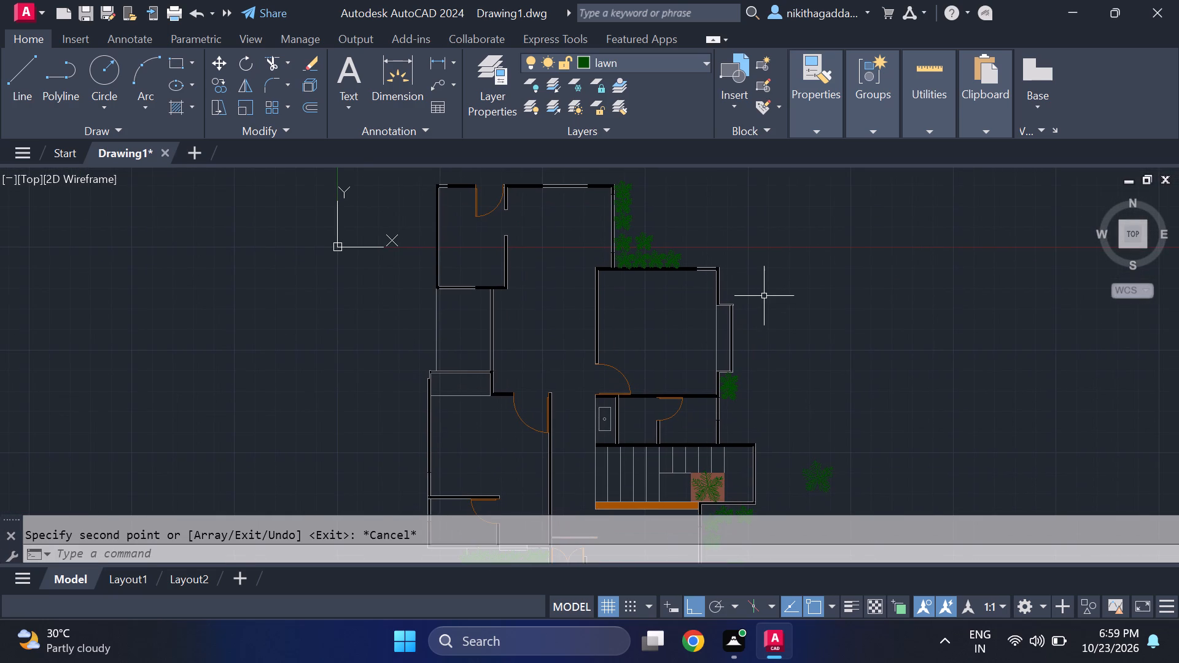
scroll(615, 185, up, 1)
middle_drag(626, 213, 620, 228)
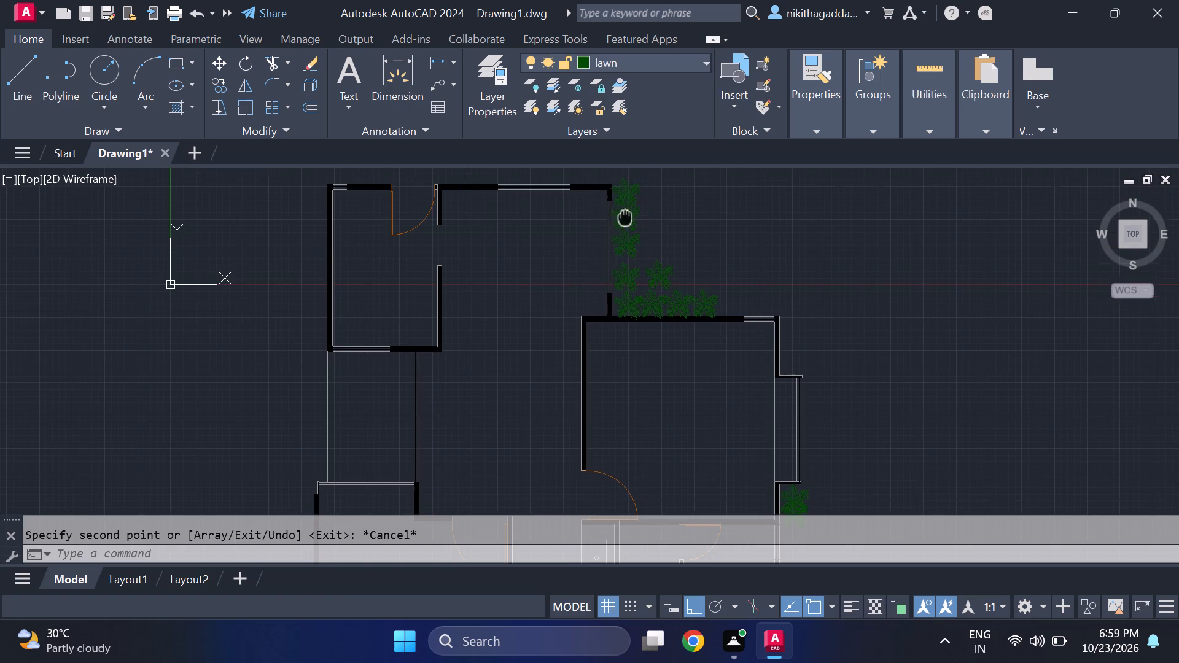
middle_drag(620, 228, 545, 368)
scroll(543, 366, up, 3)
click(549, 296)
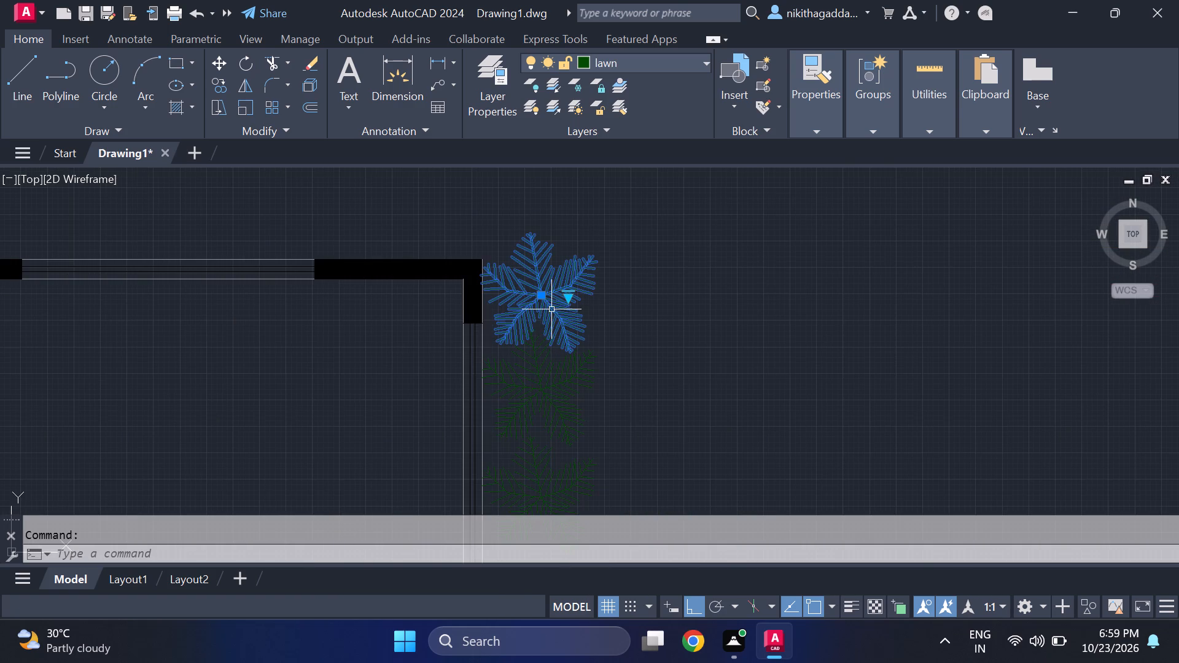
key(c)
key(BackSpace)
key(m)
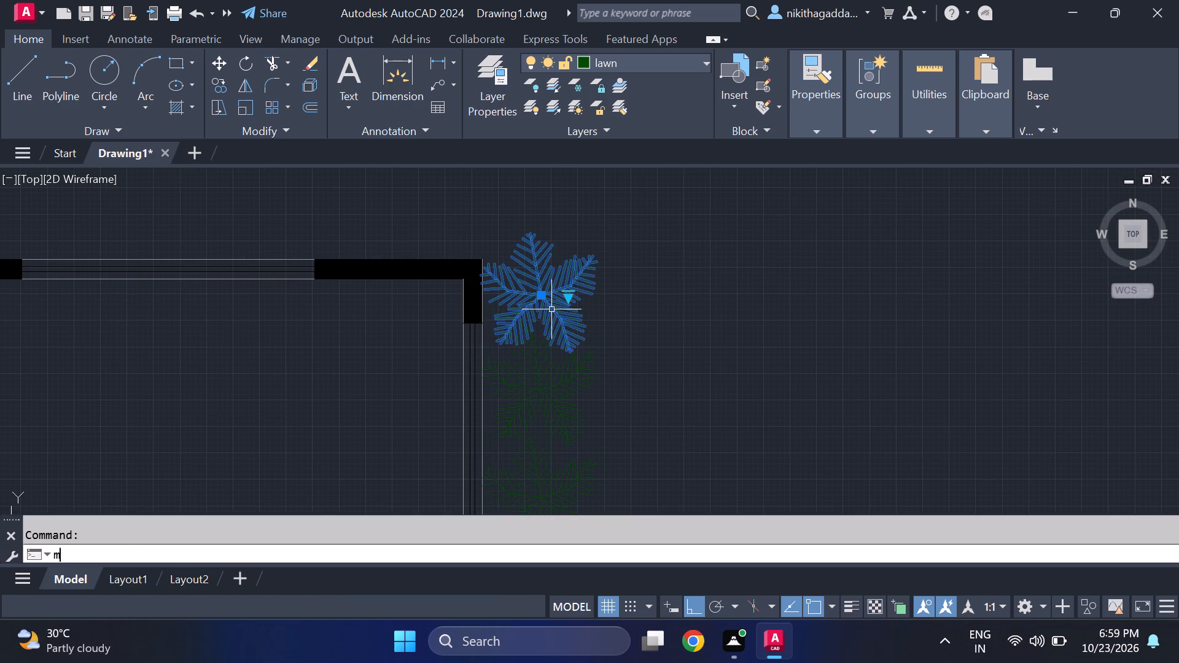
key(Return)
click(535, 295)
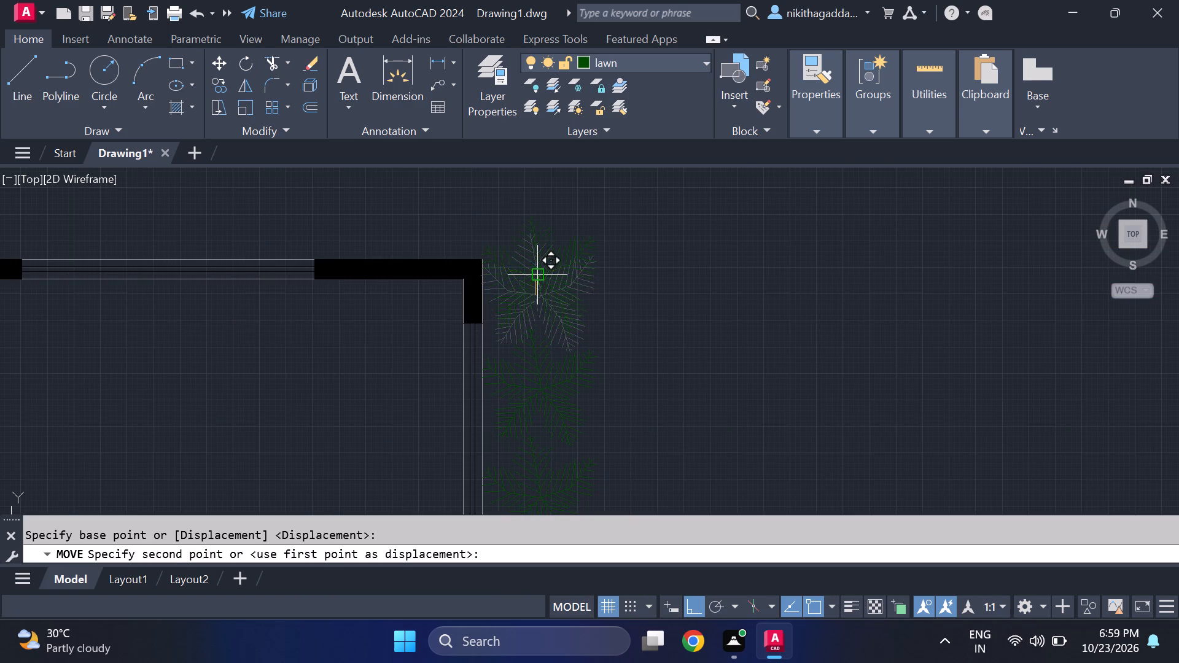
scroll(533, 277, up, 2)
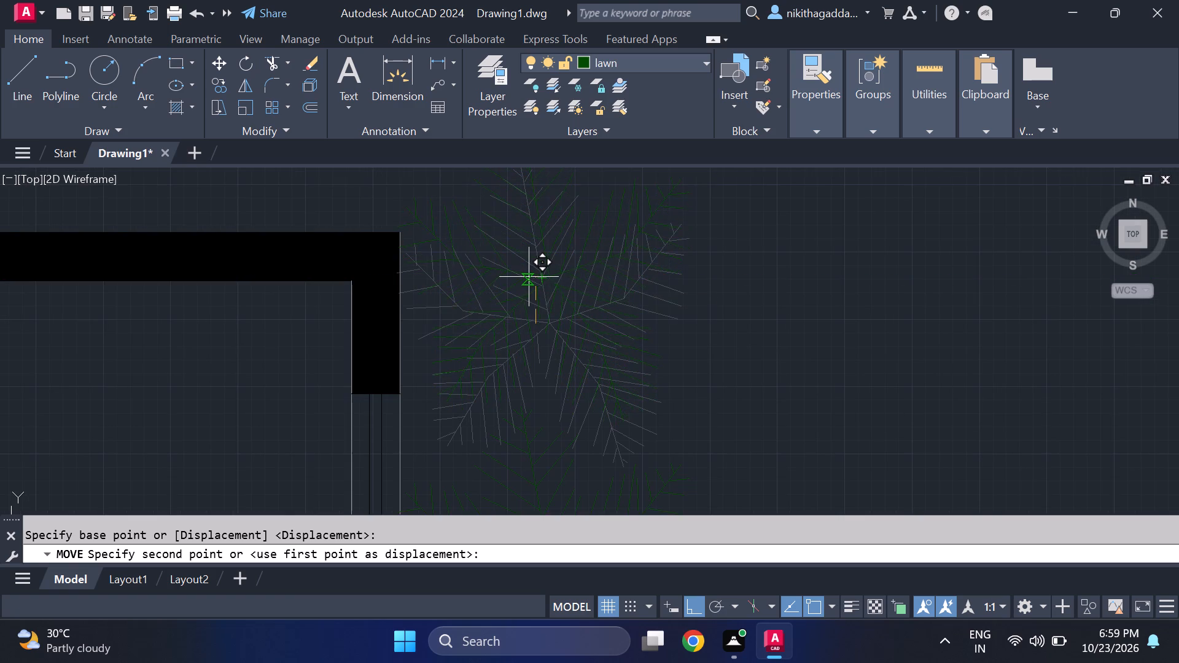
click(529, 277)
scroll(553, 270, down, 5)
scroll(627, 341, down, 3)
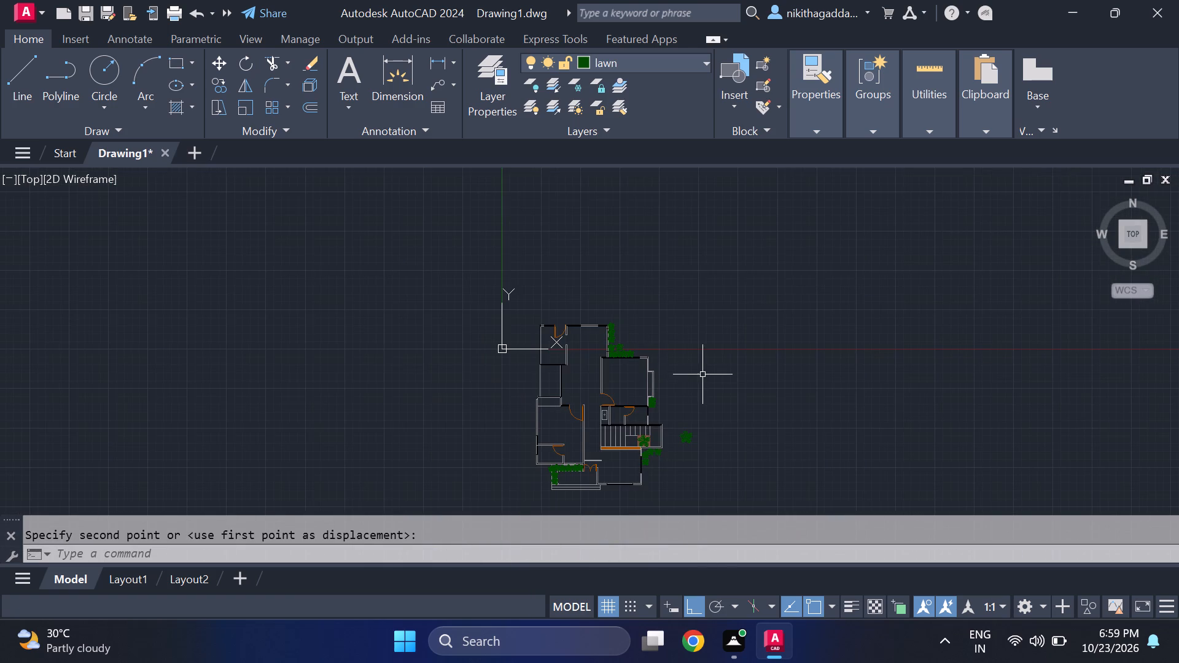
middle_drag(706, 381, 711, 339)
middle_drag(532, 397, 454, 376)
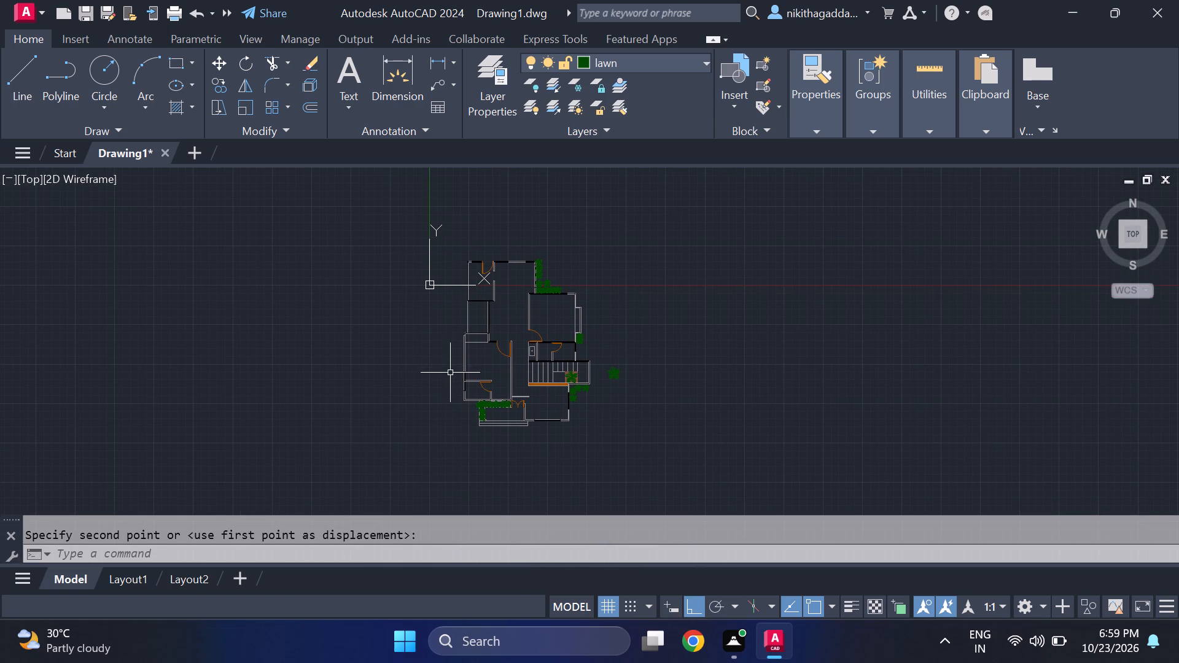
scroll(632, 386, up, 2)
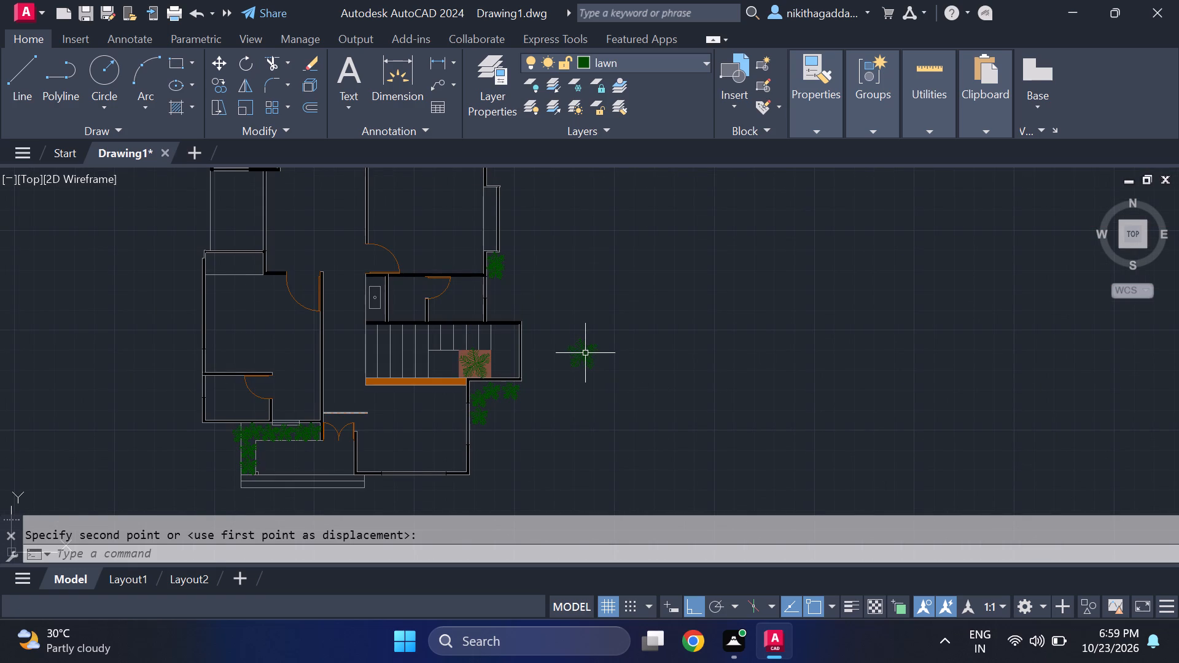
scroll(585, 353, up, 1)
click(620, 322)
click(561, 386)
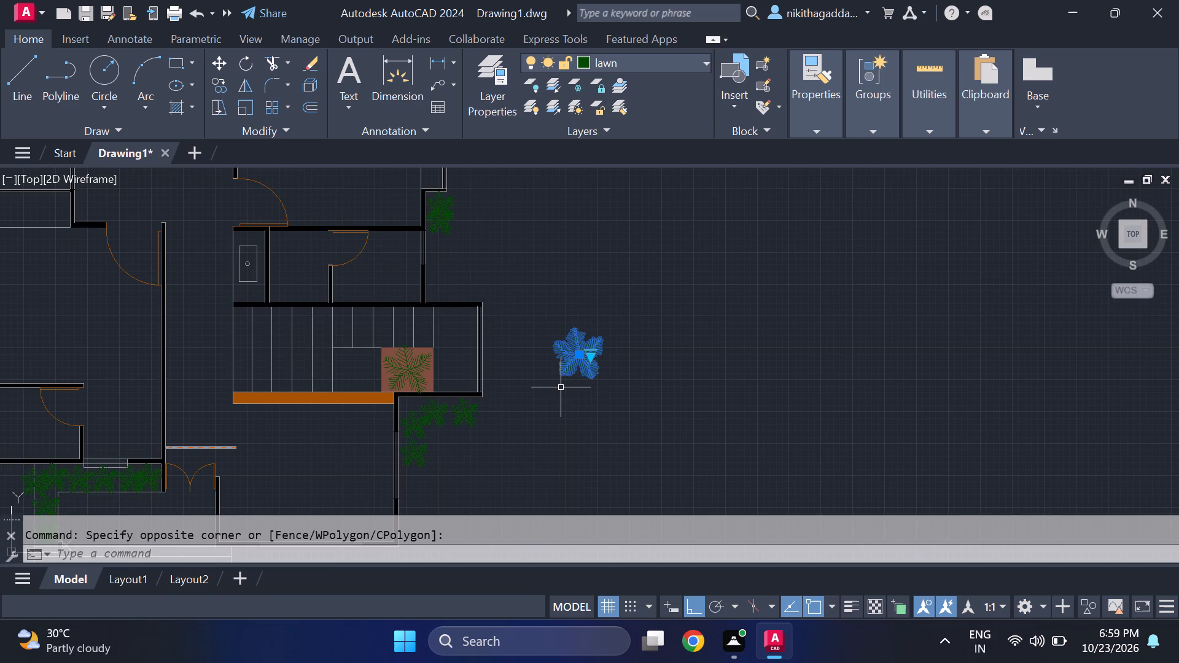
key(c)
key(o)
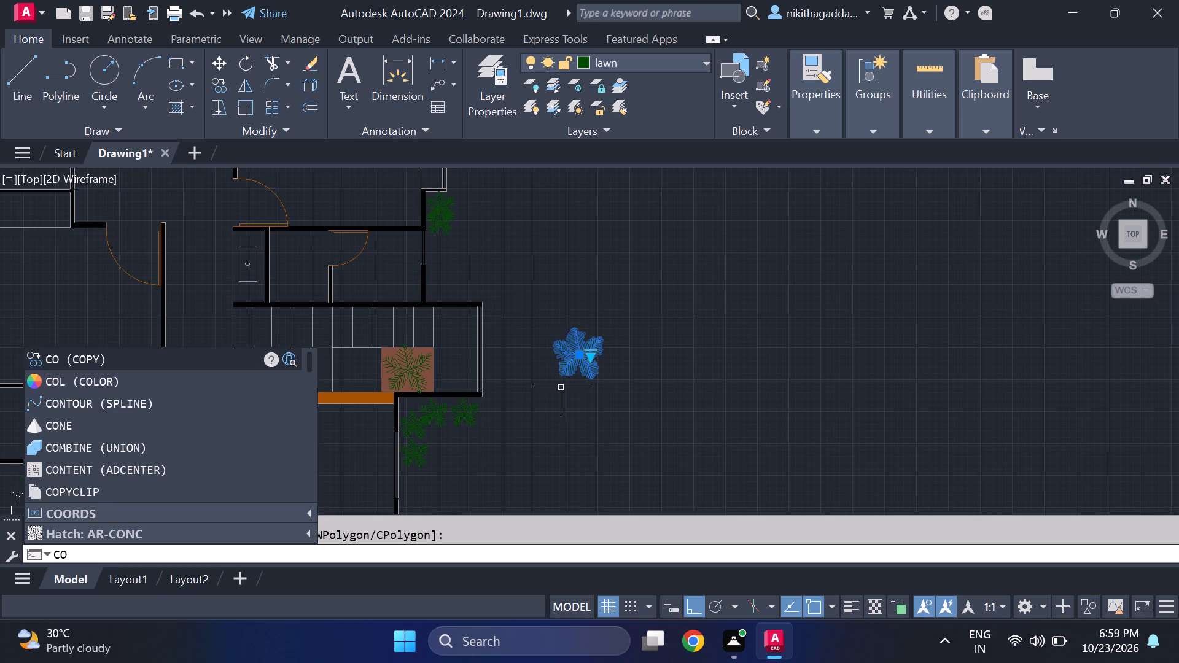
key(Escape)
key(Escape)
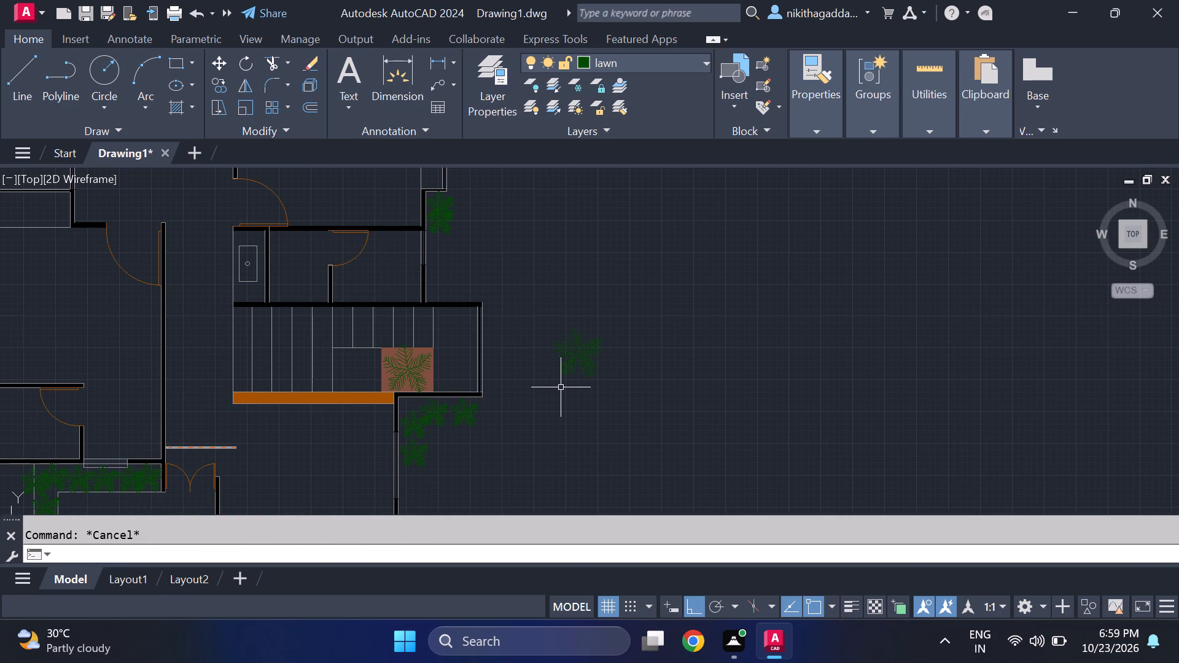
Hatch the open rectangular area south of the northwest room with a solid fill in grey 99,100,102.
scroll(407, 395, down, 3)
scroll(299, 305, up, 3)
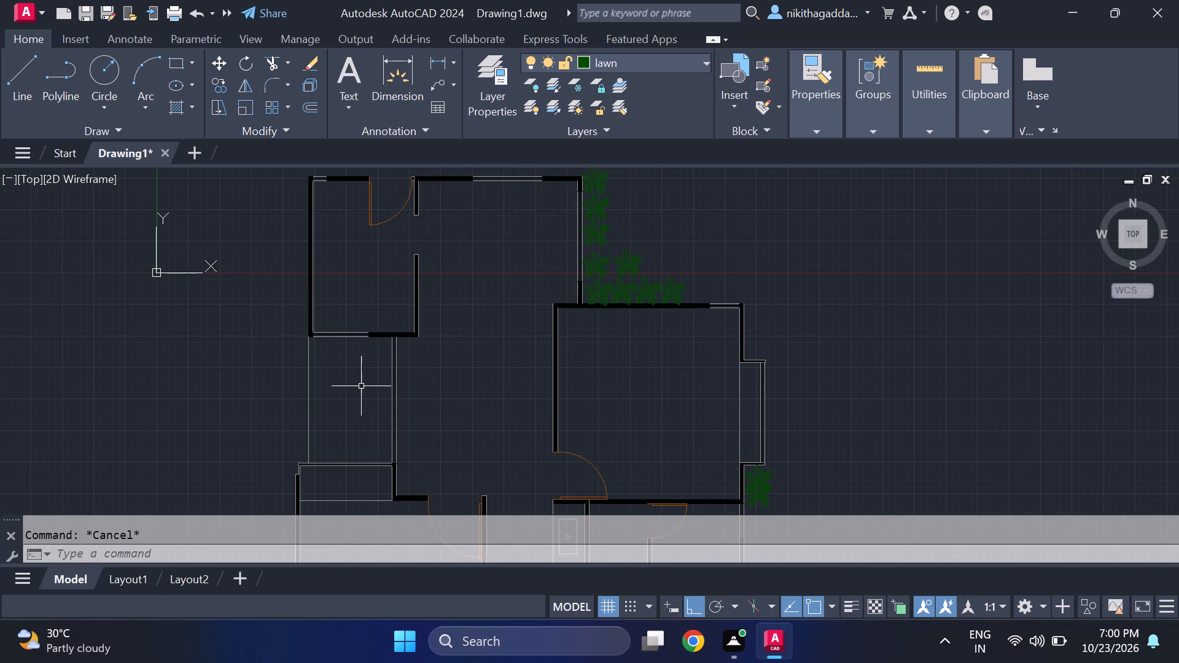
text(hatch)
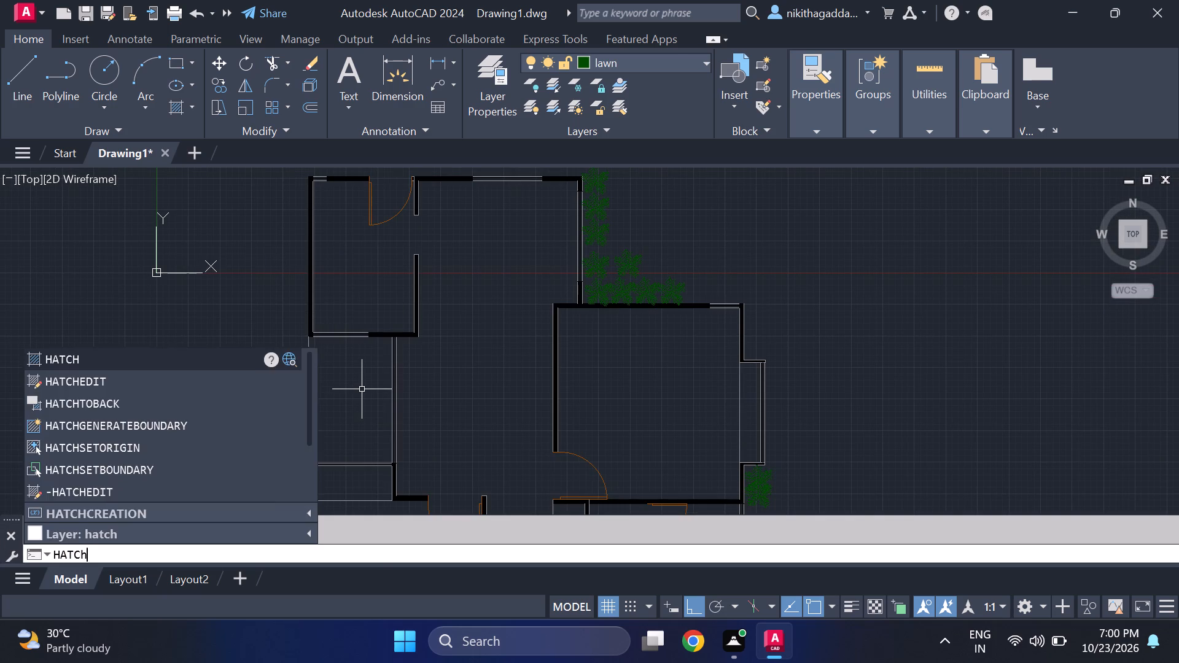
key(Return)
click(570, 86)
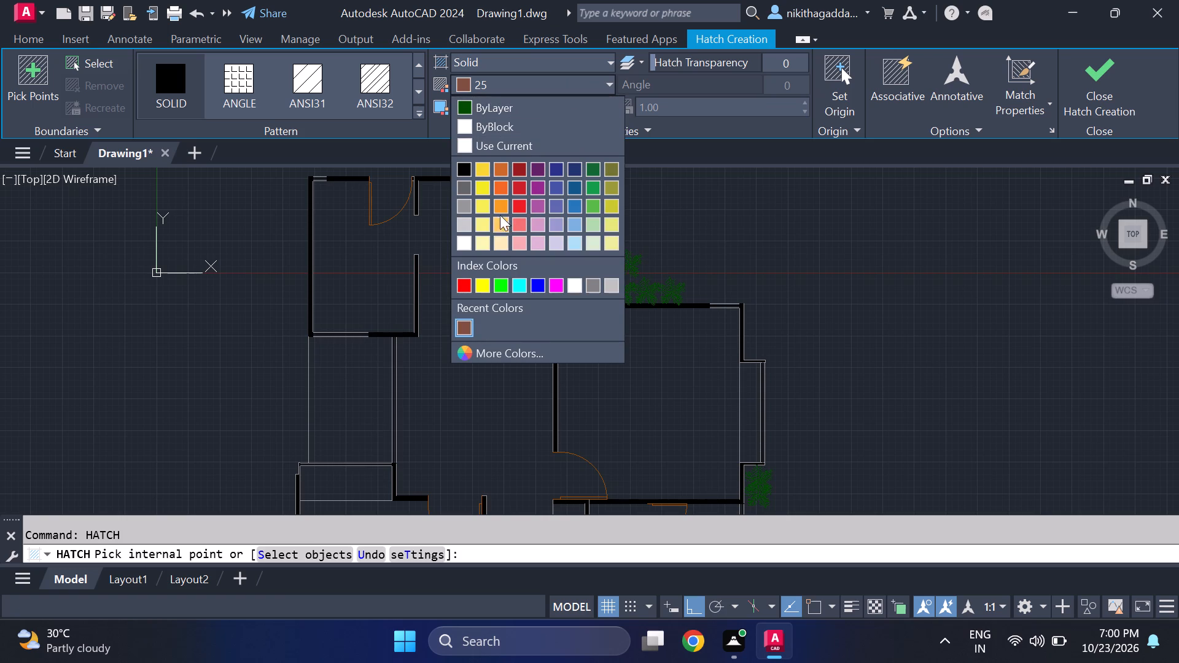
click(459, 209)
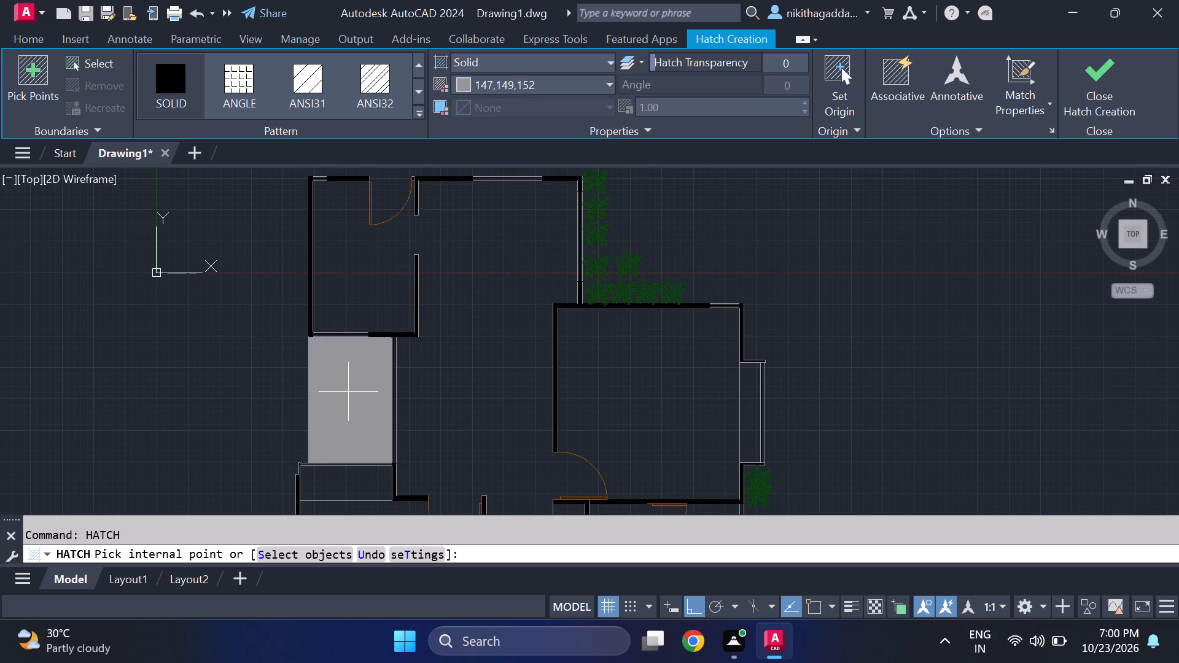
click(544, 87)
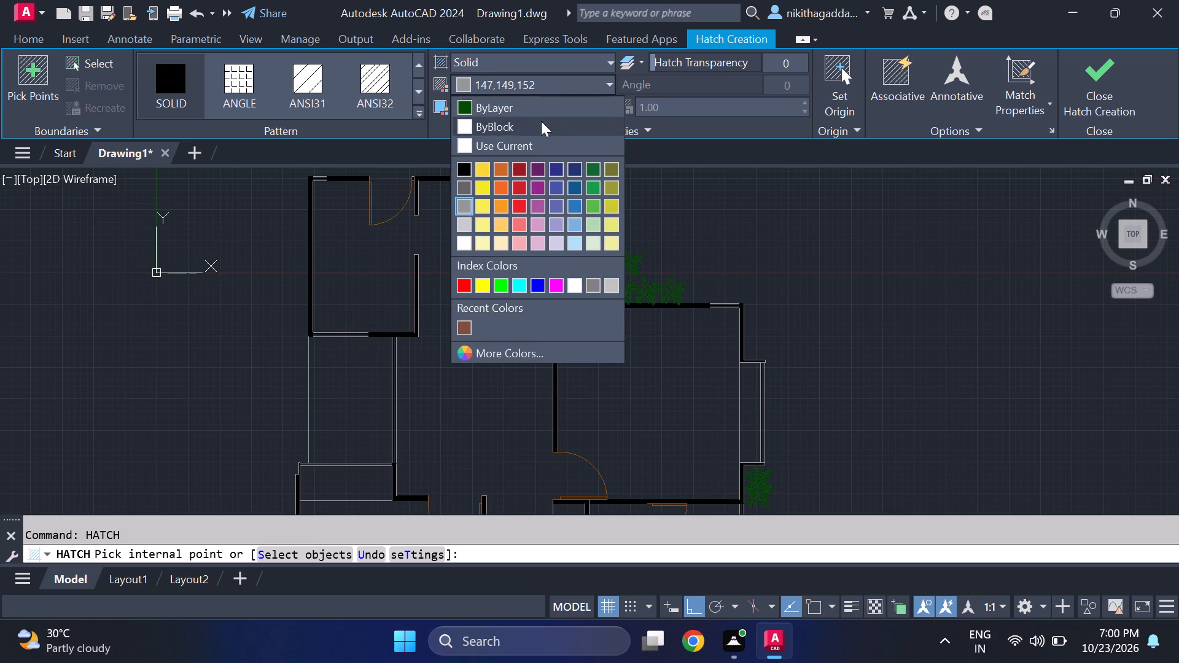
click(461, 184)
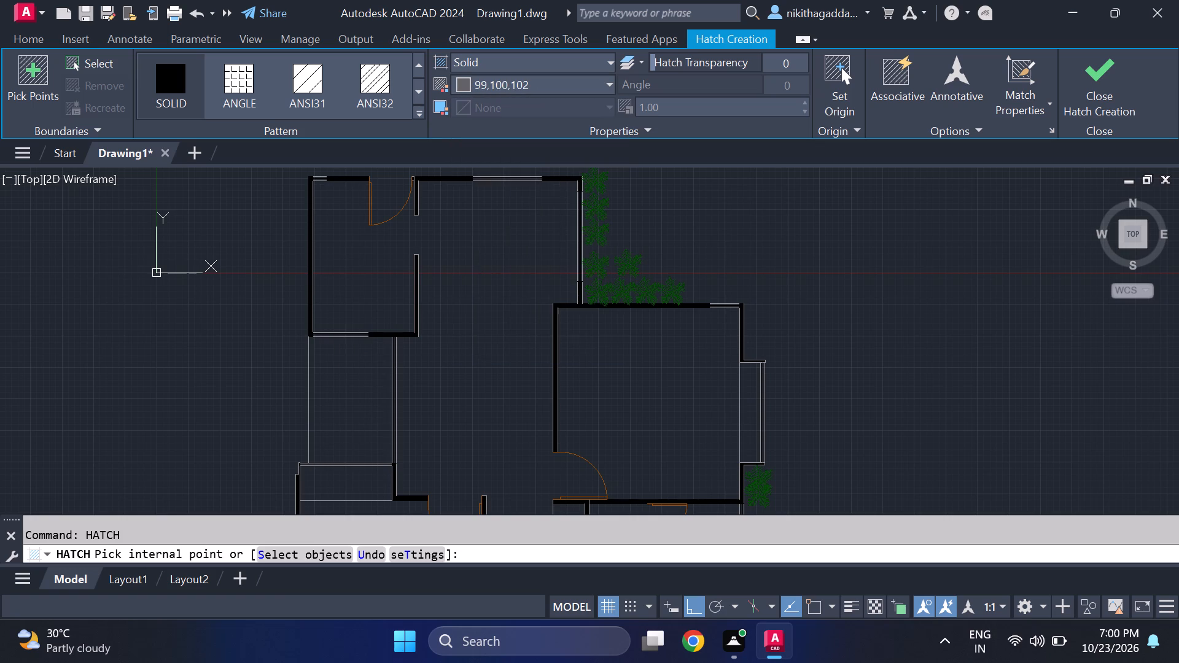
click(335, 384)
click(1105, 93)
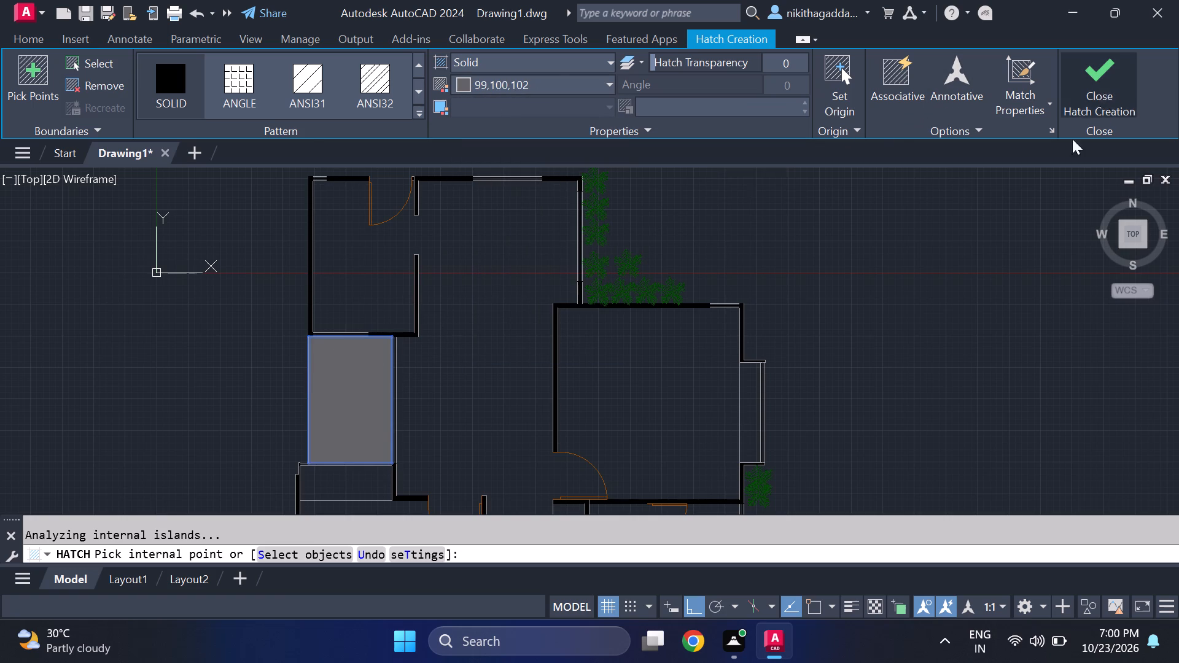
Copy the loose tree east of the staircase into the middle of the grey-filled rectangle on the house's west side.
scroll(714, 392, down, 3)
middle_drag(761, 449, 615, 438)
scroll(616, 435, up, 2)
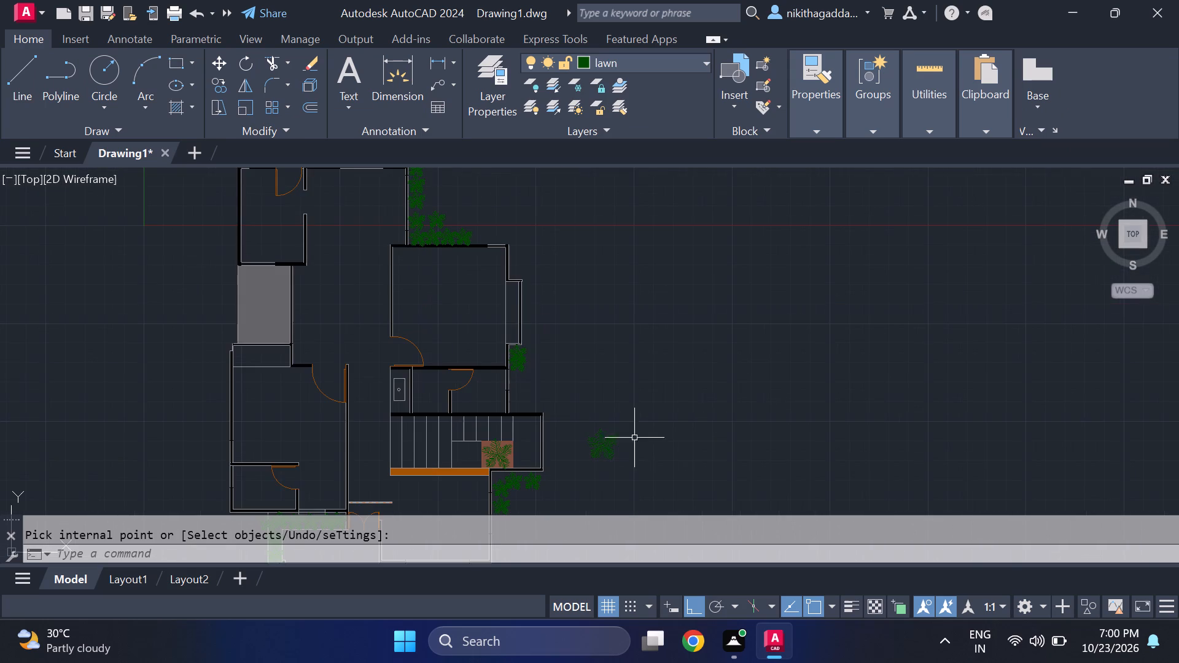
click(662, 430)
click(585, 478)
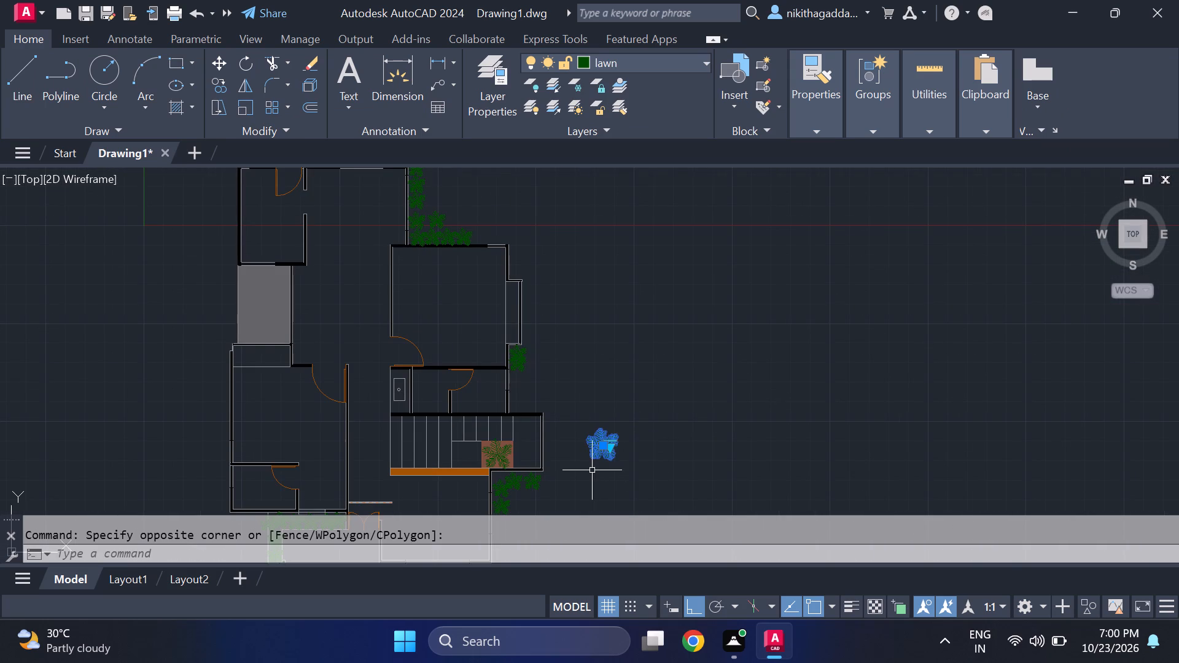
key(c)
key(o)
key(Return)
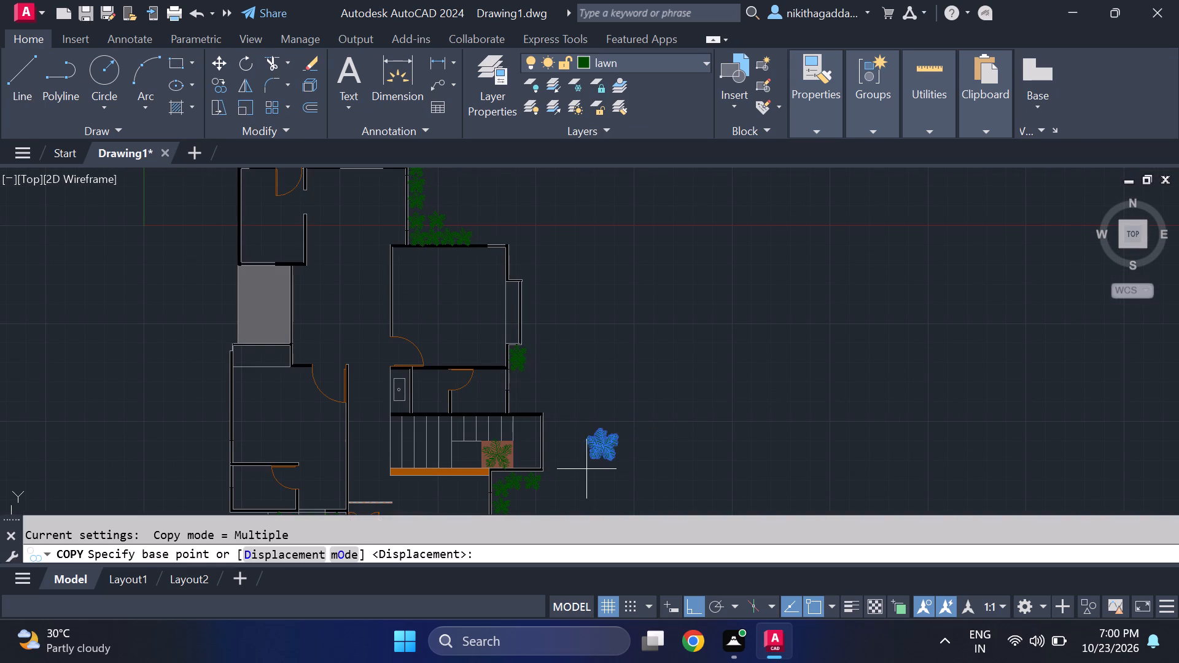
scroll(588, 462, up, 2)
click(621, 418)
scroll(99, 338, down, 1)
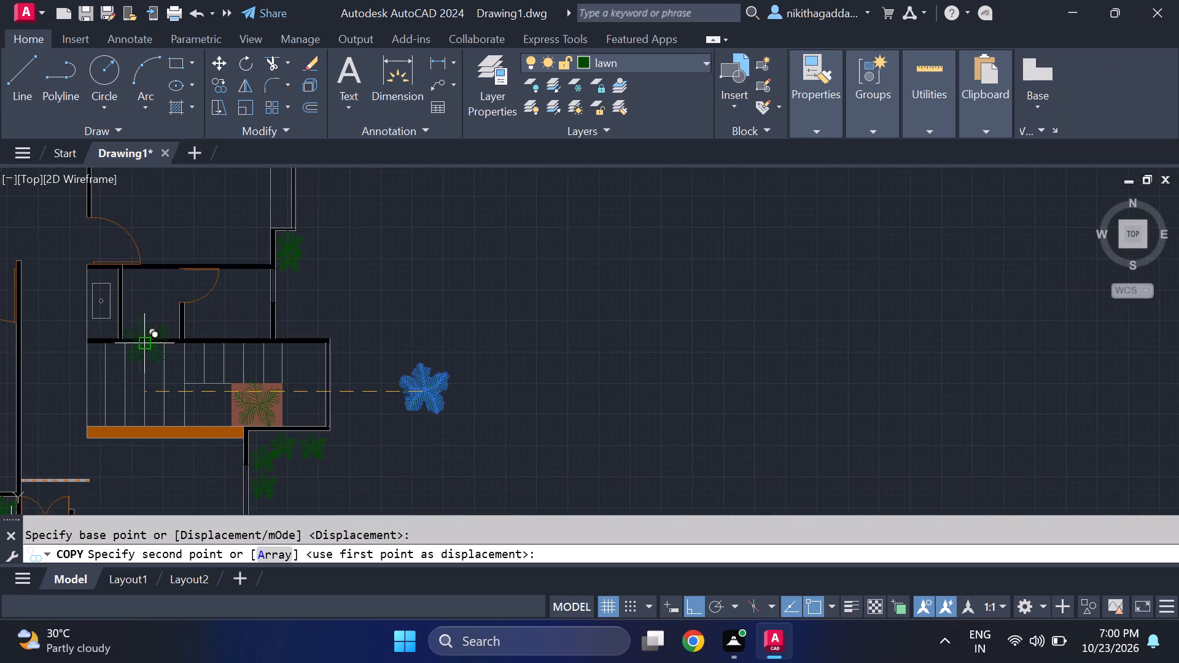
middle_drag(219, 371, 413, 443)
scroll(235, 368, down, 3)
key(F8)
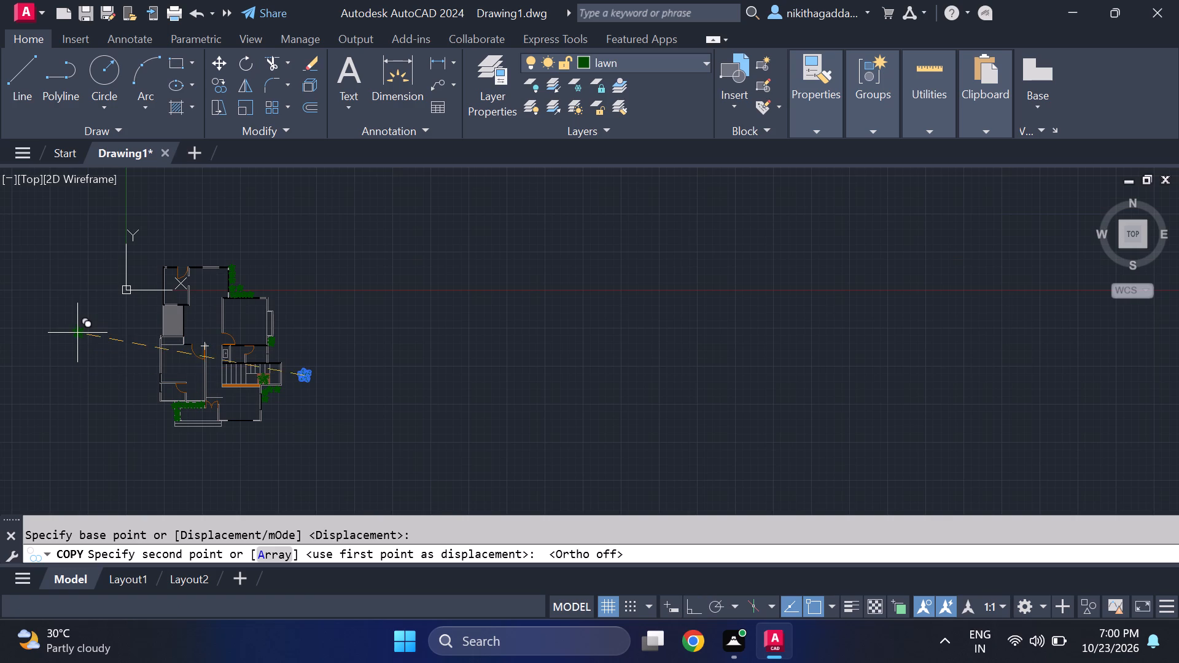
scroll(183, 355, up, 3)
middle_drag(138, 246, 155, 295)
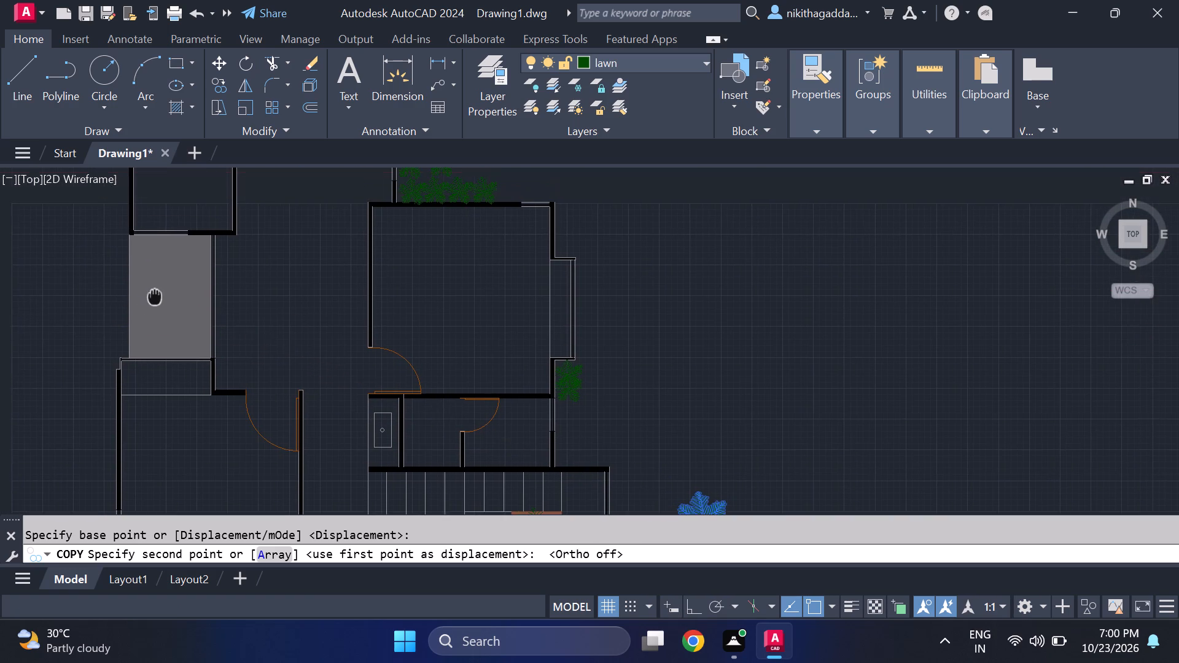
scroll(158, 296, up, 1)
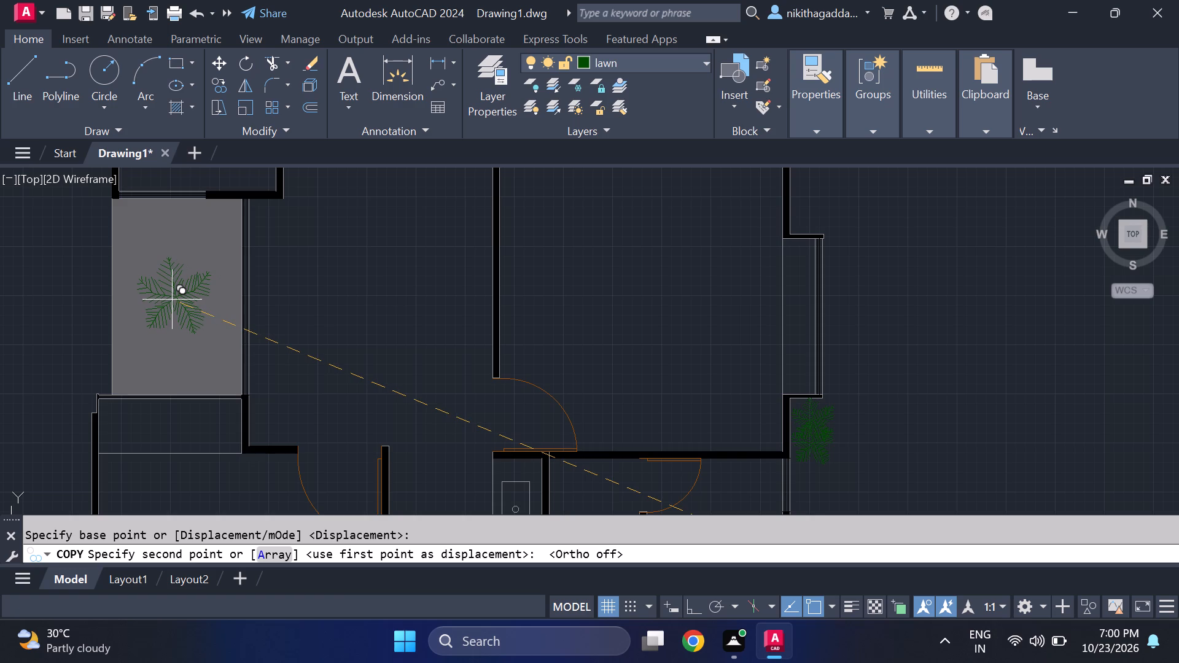
click(170, 300)
scroll(405, 293, down, 3)
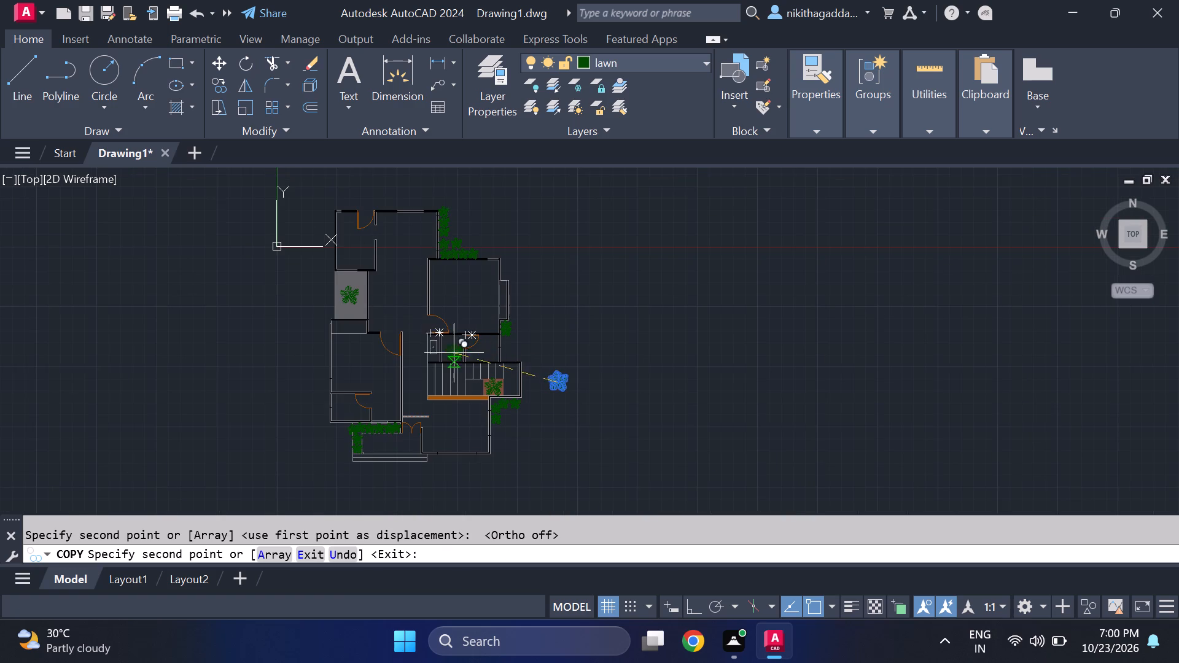
Copy the loose tree five more times at overlapping positions around the existing tree in the grey-filled rectangle.
scroll(318, 293, up, 3)
scroll(427, 320, up, 2)
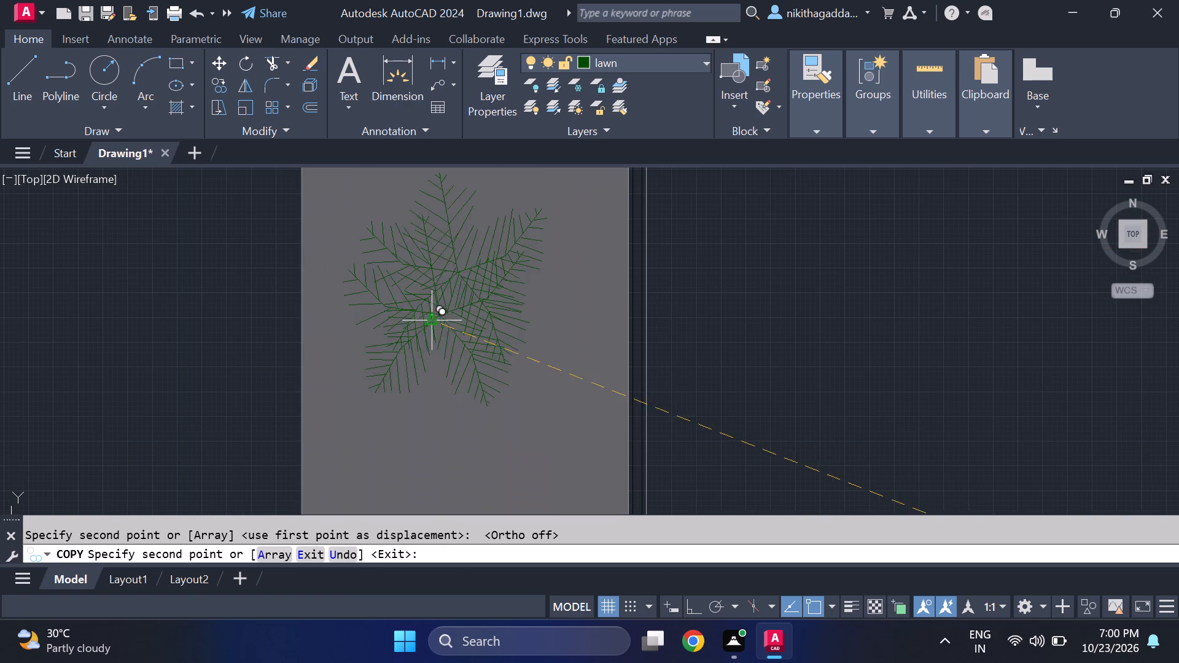
click(451, 309)
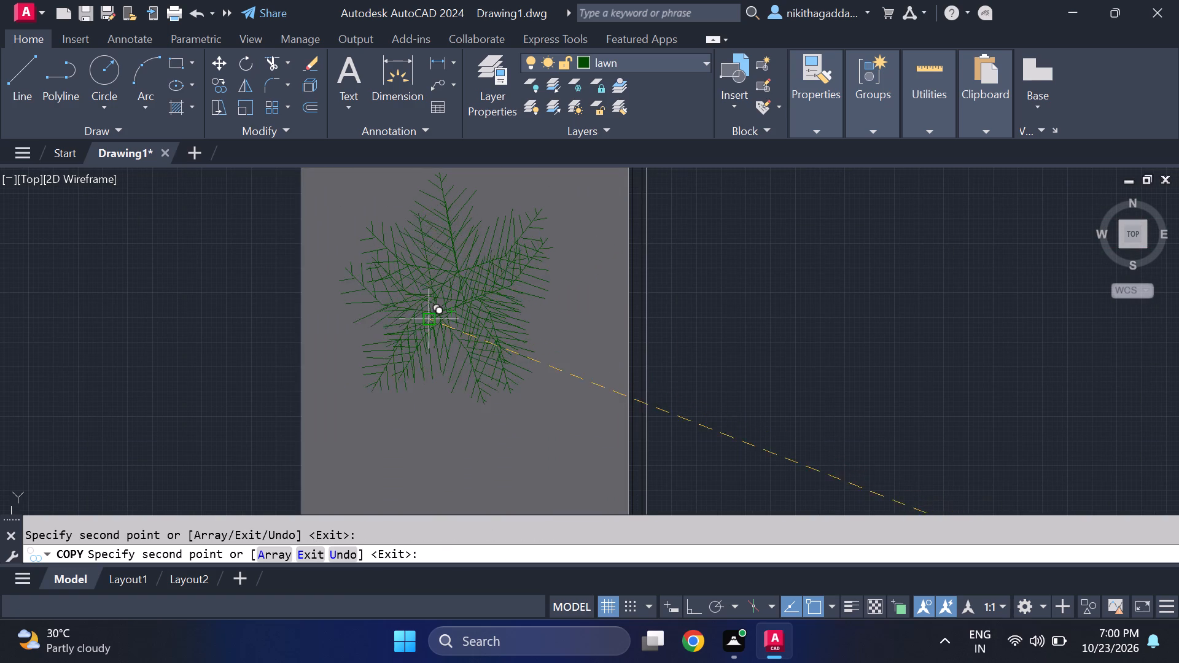
click(409, 269)
middle_drag(435, 271, 417, 284)
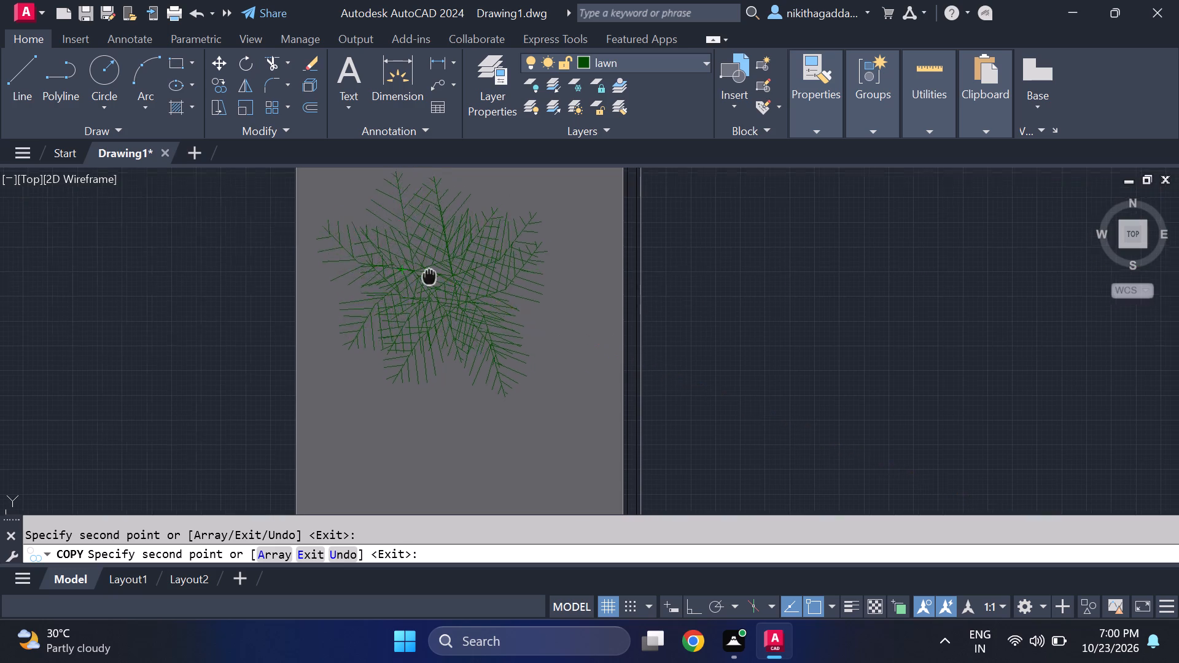
middle_drag(417, 284, 337, 352)
click(363, 279)
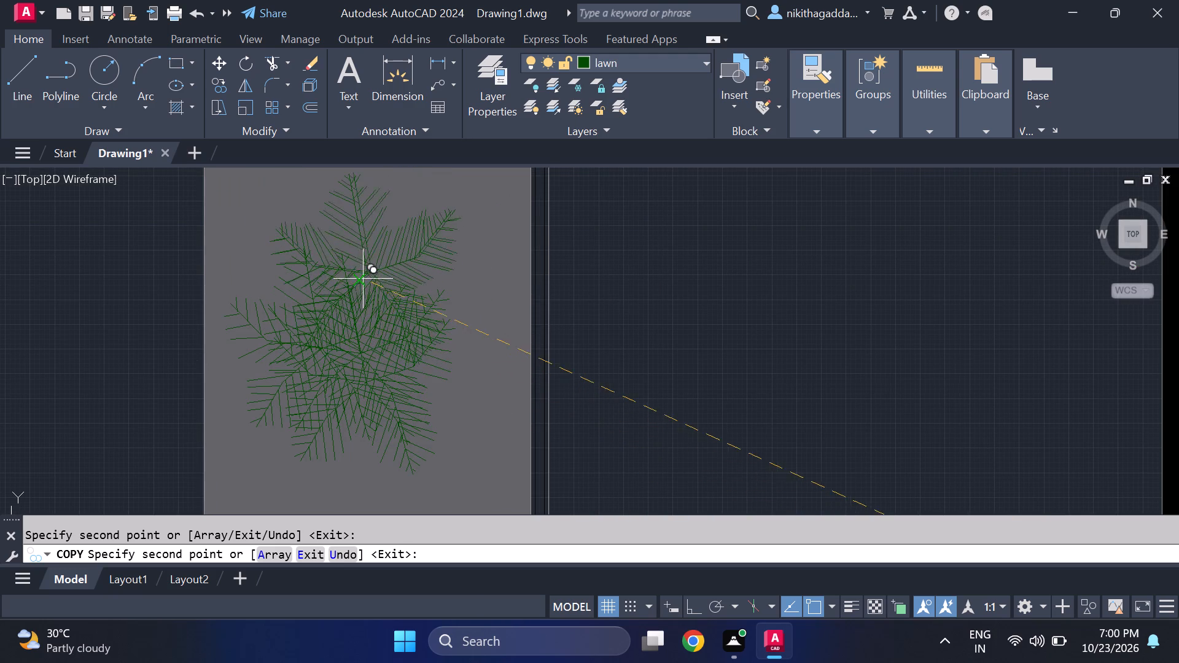
click(420, 357)
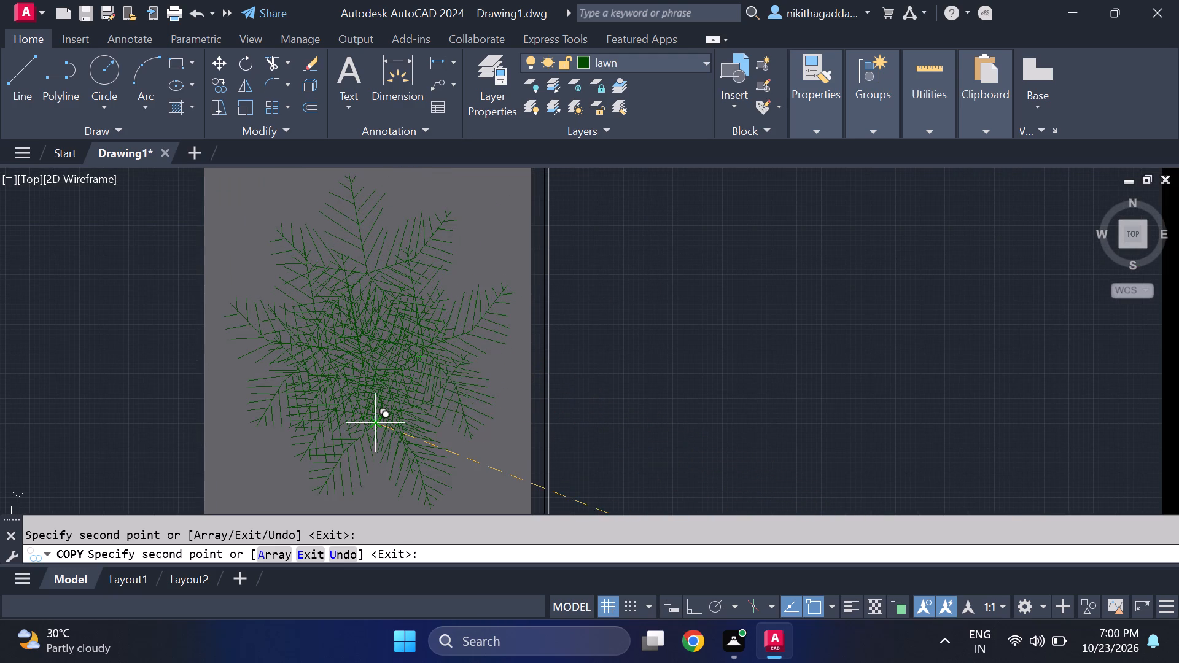
drag(376, 430, 375, 424)
scroll(414, 308, down, 4)
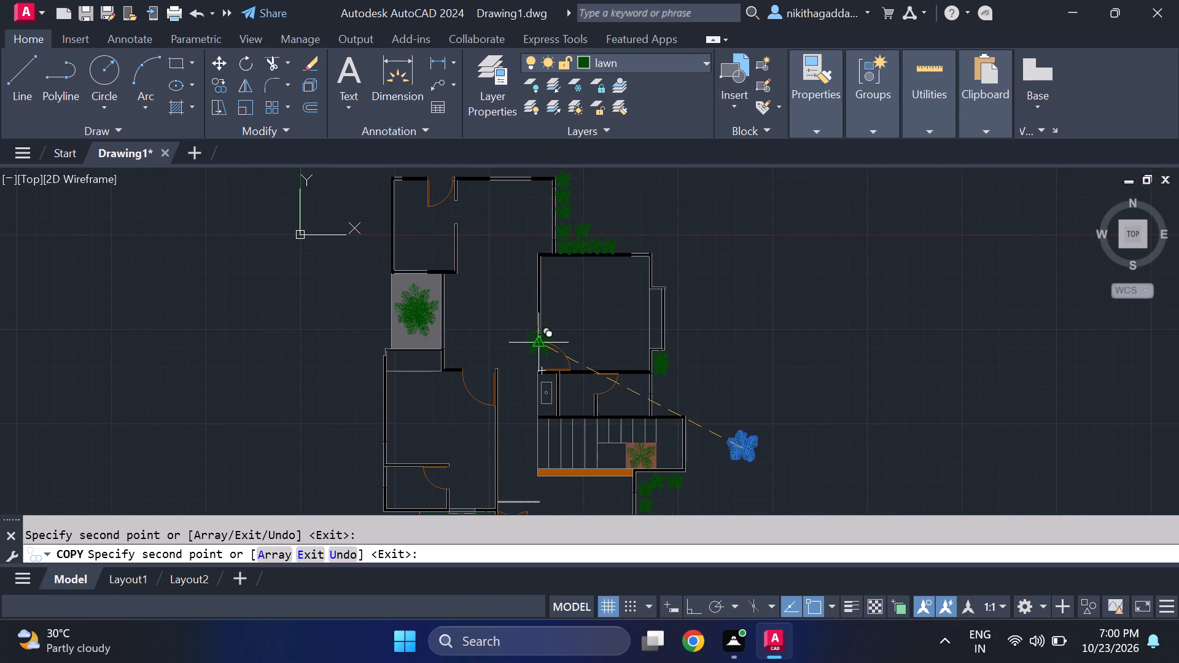
key(Escape)
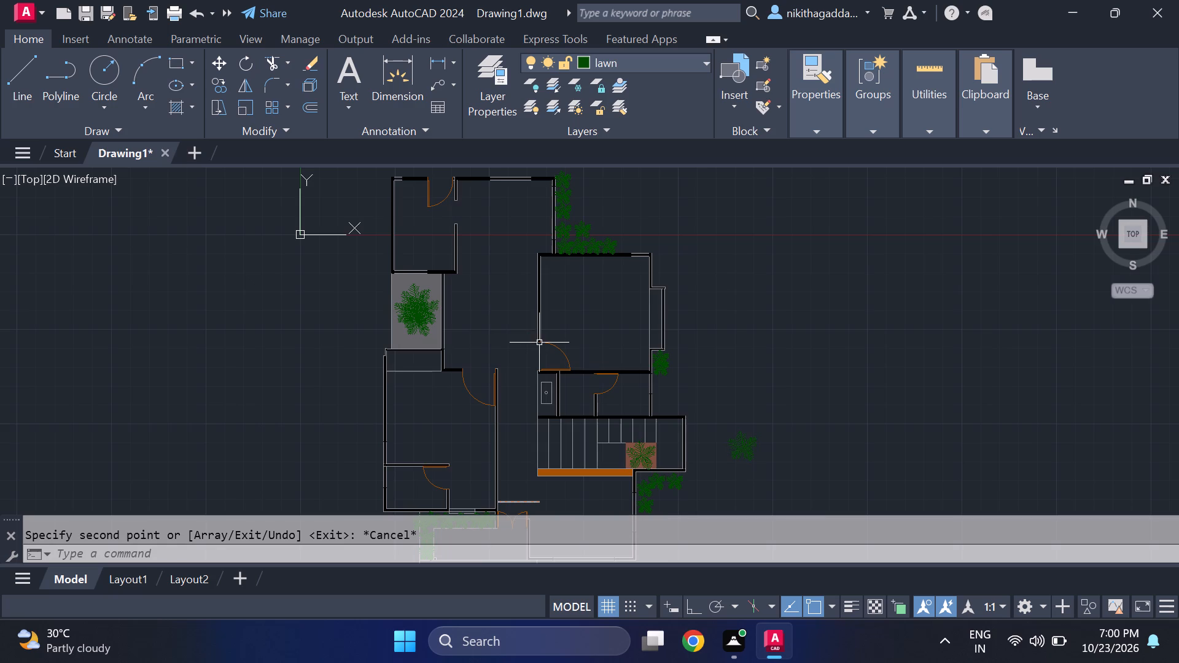
Erase four of the overlapping trees inside the grey-filled rectangle on the house's west side.
scroll(378, 306, up, 1)
click(436, 314)
click(437, 287)
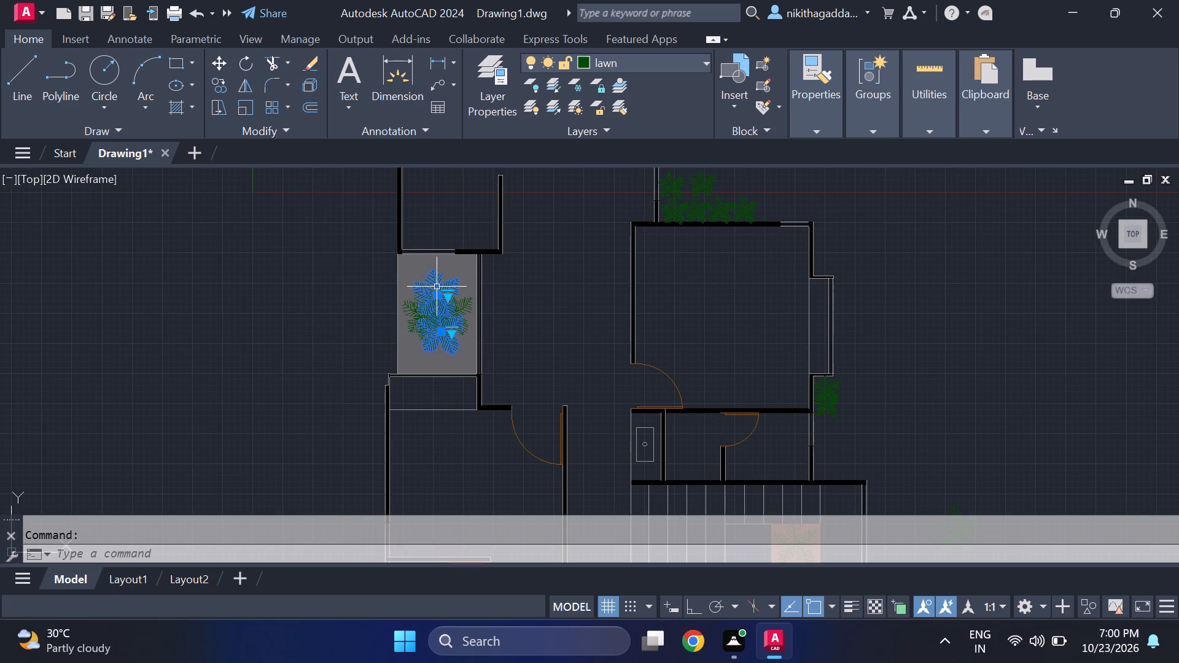
click(413, 313)
click(465, 313)
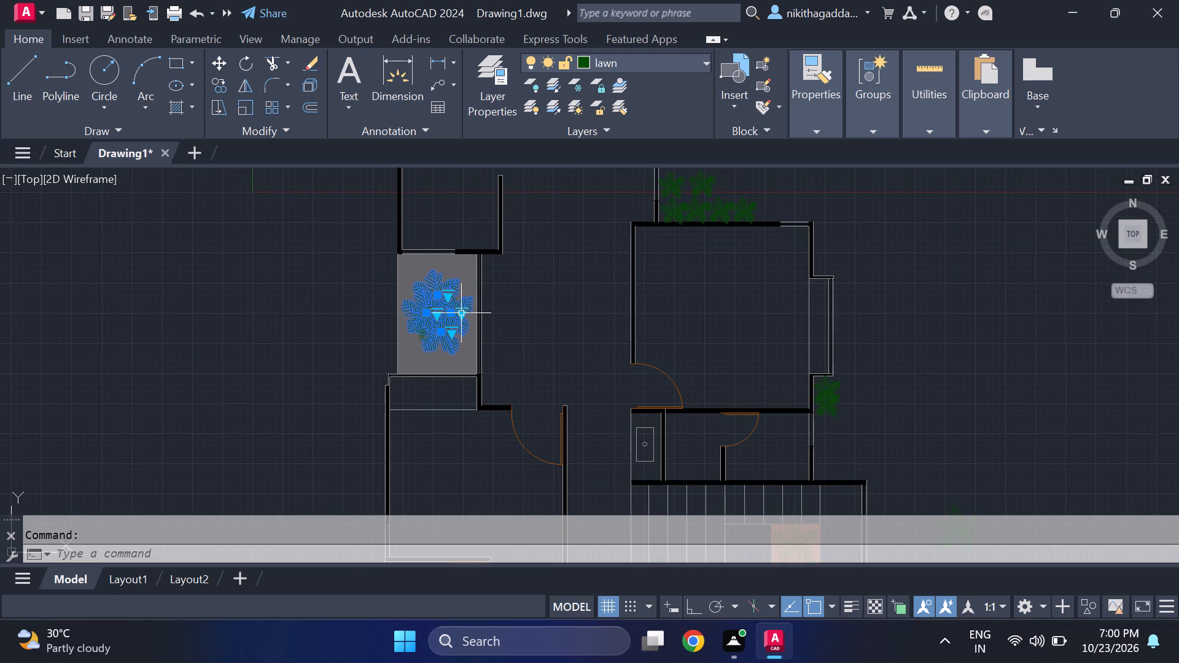
key(Delete)
Scale up one of the two trees in the grey-filled rectangle so it spans most of the rectangle's width.
scroll(451, 314, up, 2)
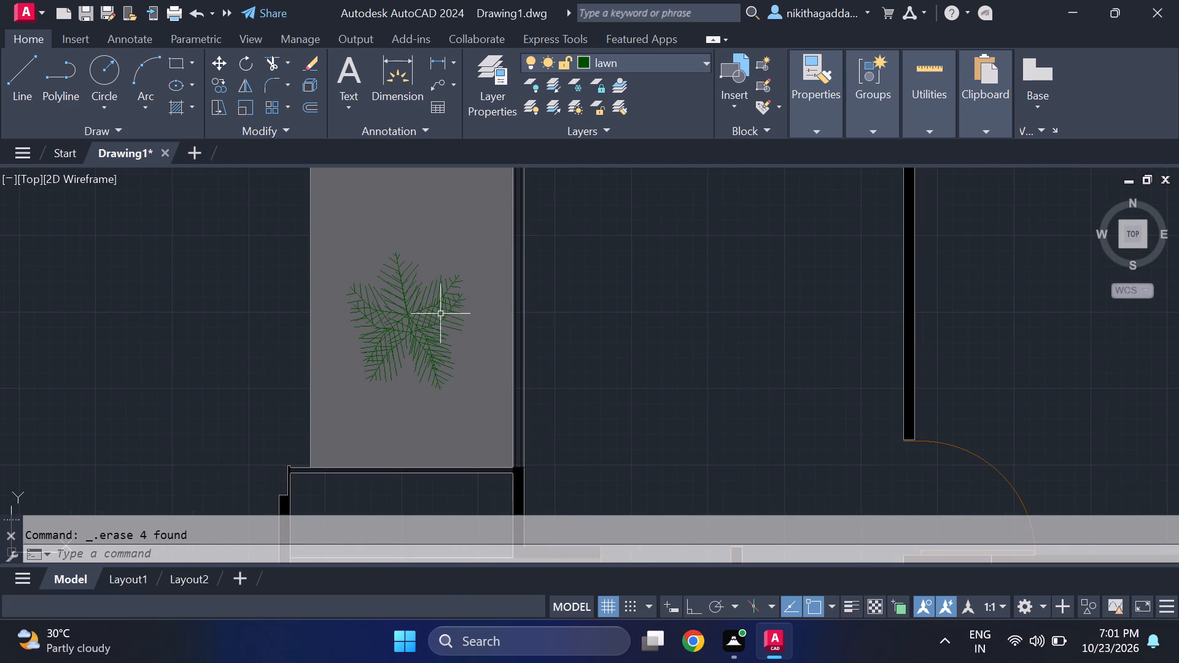
click(392, 333)
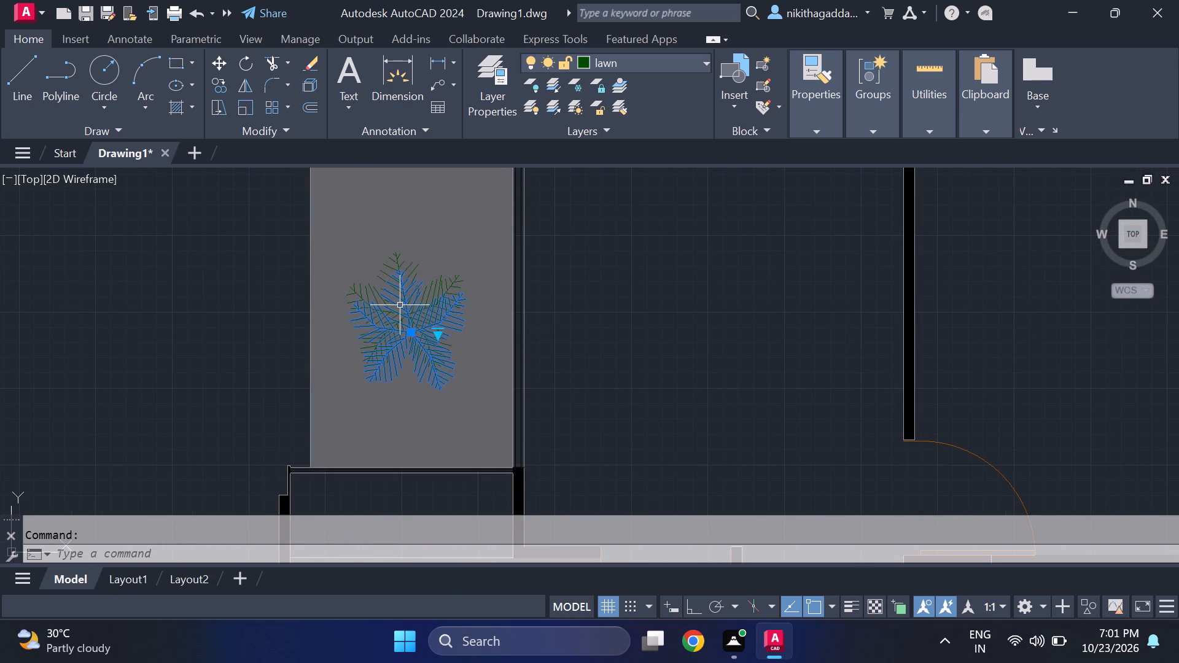
text(scale)
key(Return)
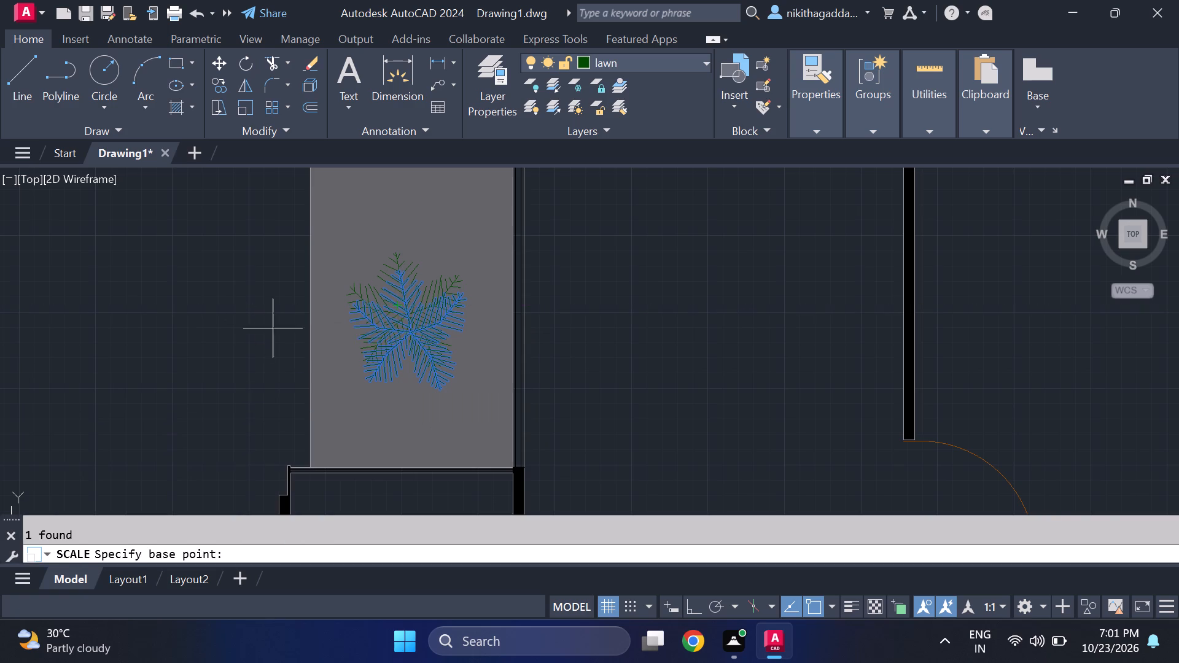
drag(443, 324, 435, 308)
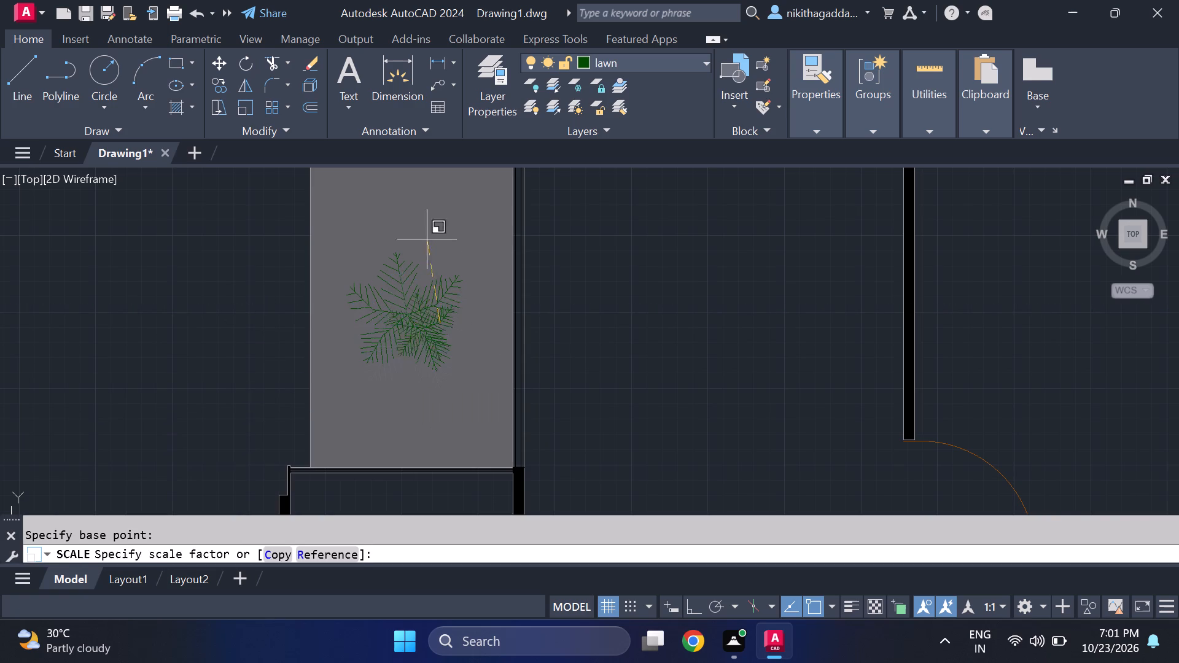
middle_drag(441, 241, 419, 341)
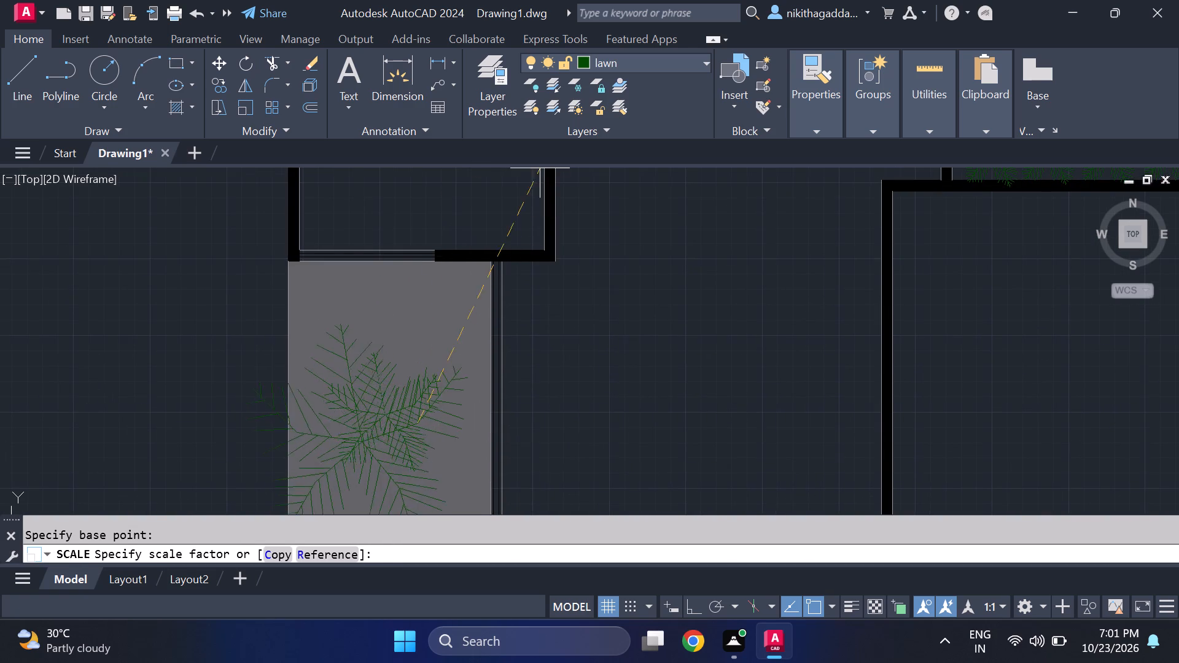
click(399, 207)
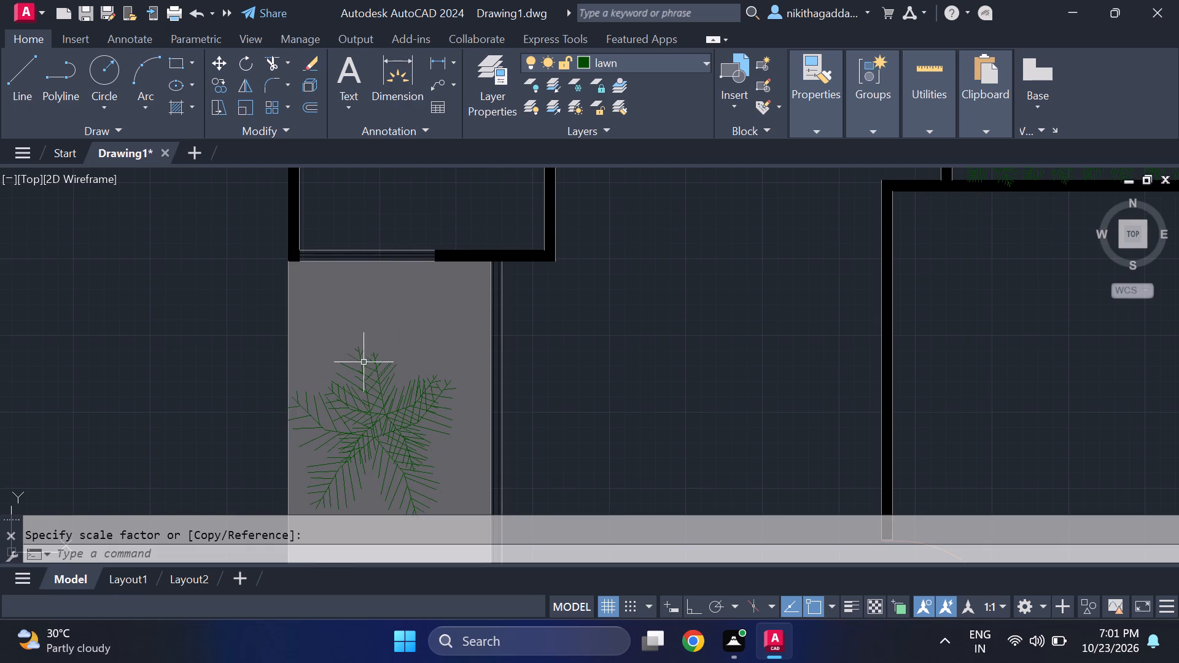
Move the enlarged tree slightly northeast by its centre, nearer the middle of the grey-filled rectangle.
click(373, 434)
key(m)
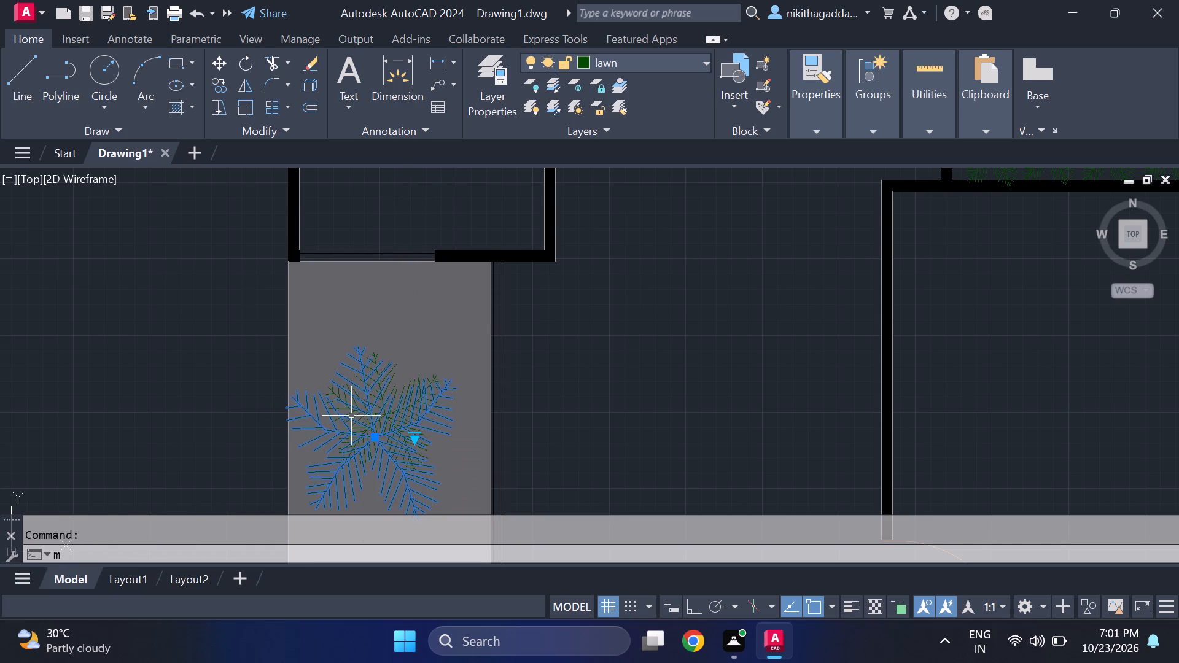
click(373, 441)
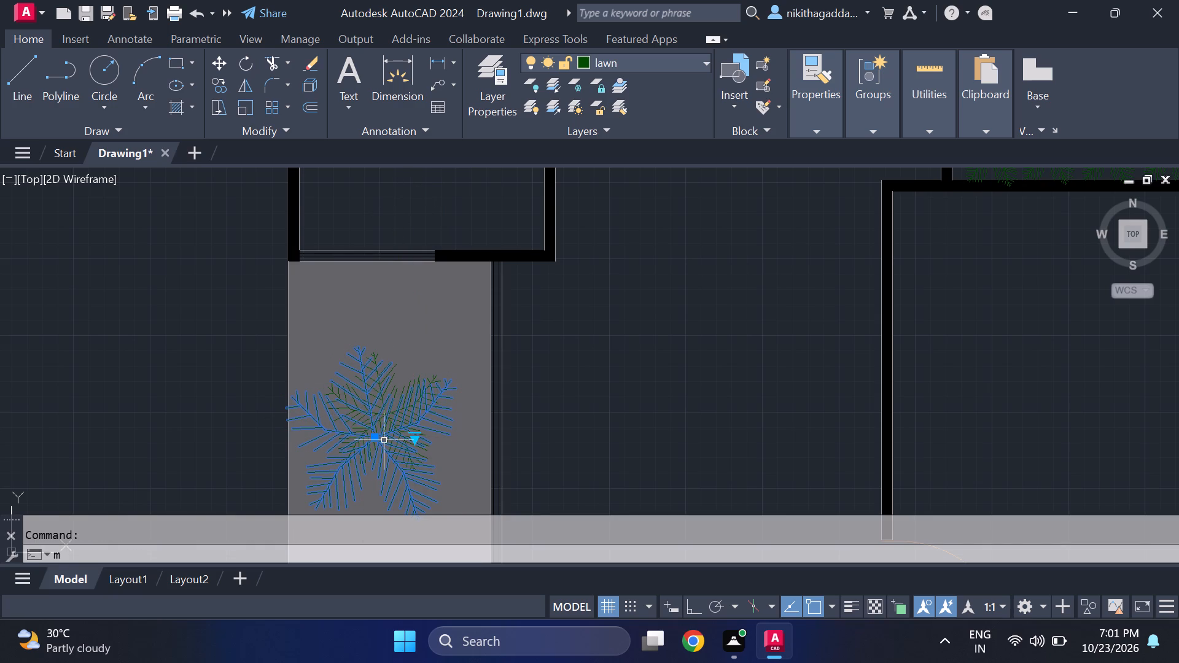
key(Return)
click(374, 438)
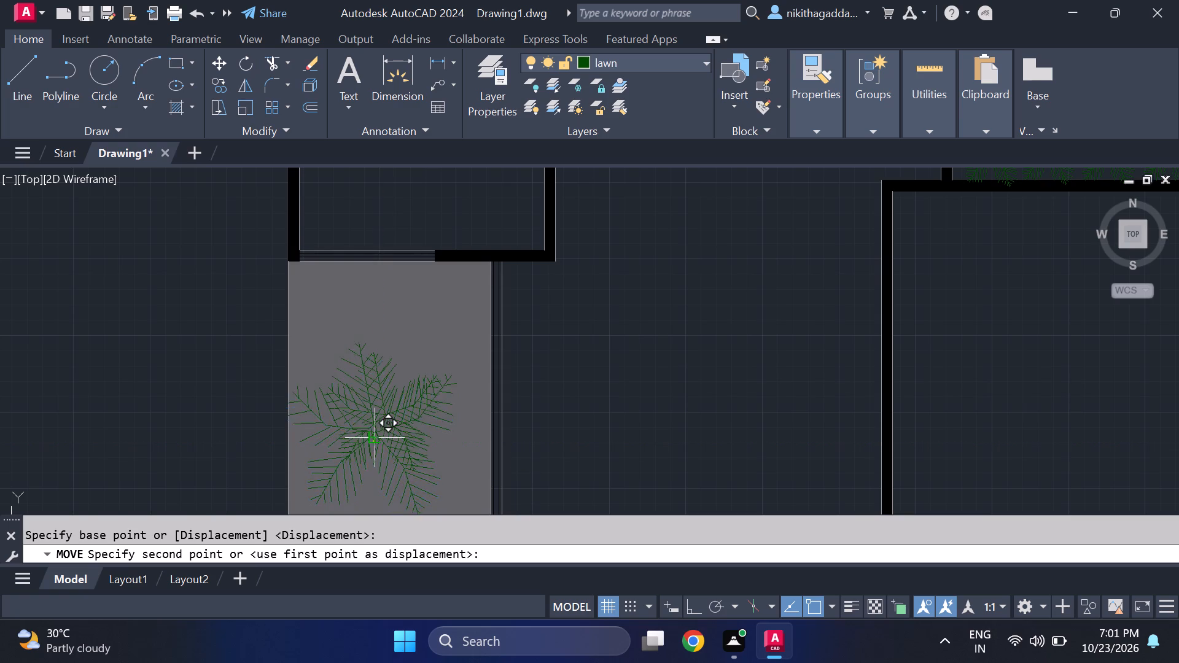
click(394, 419)
Erase the loose tree standing outside the house east of the staircase.
scroll(457, 330, down, 5)
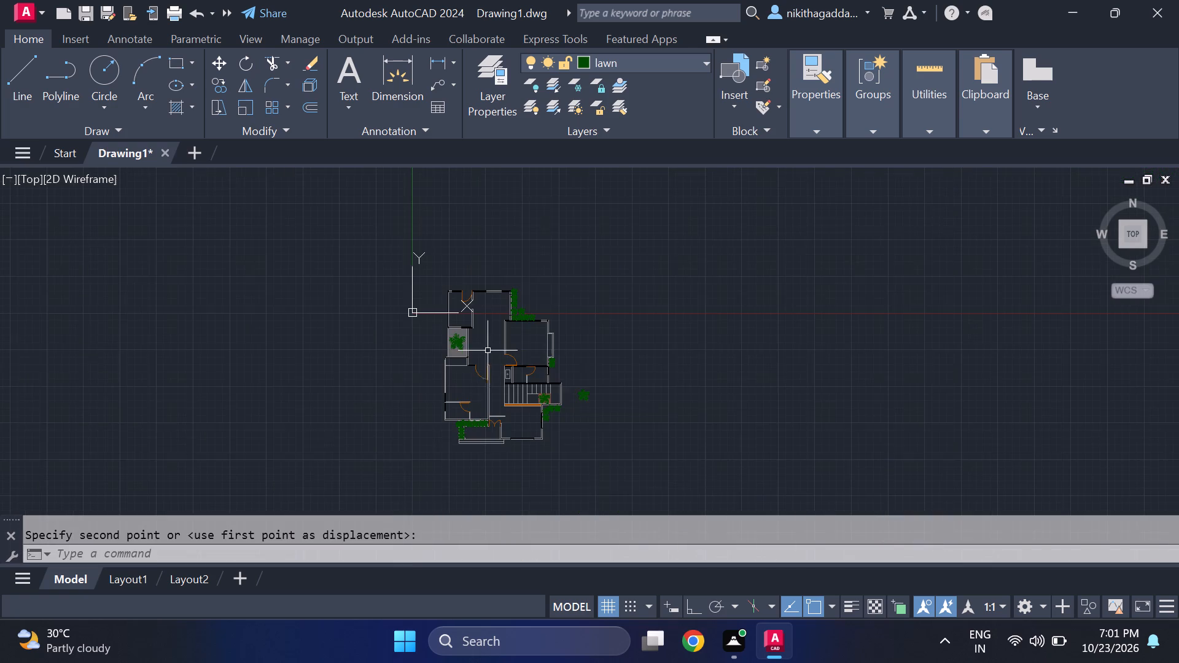
scroll(583, 391, up, 1)
middle_drag(583, 392, 525, 411)
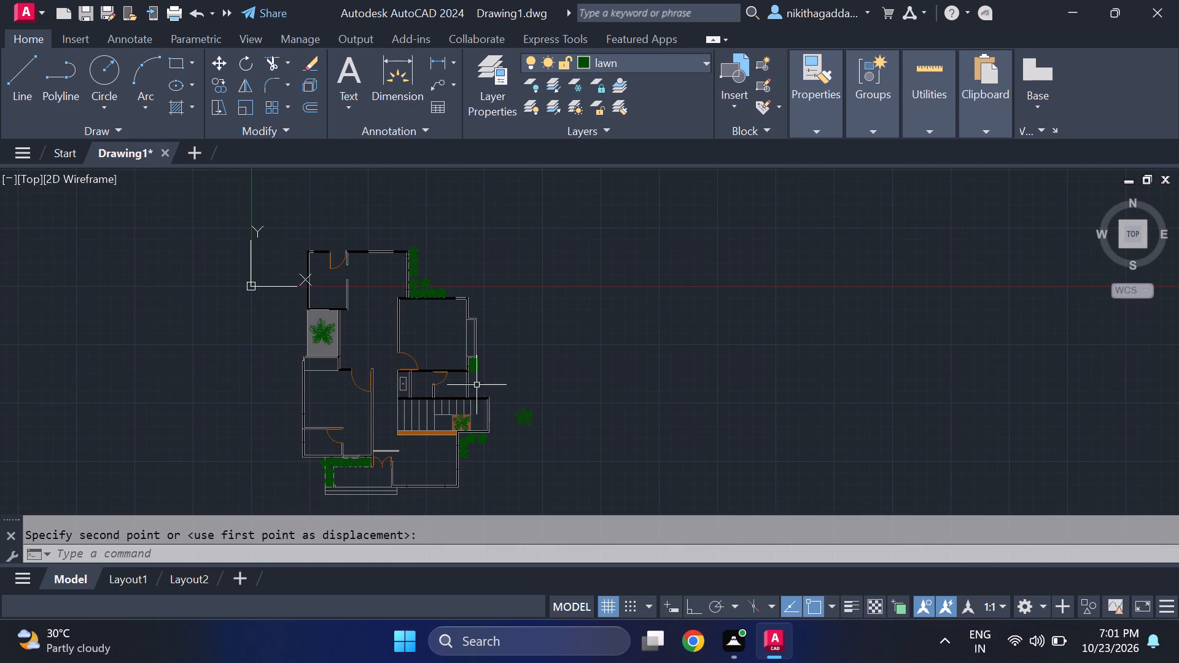
middle_drag(486, 422, 489, 425)
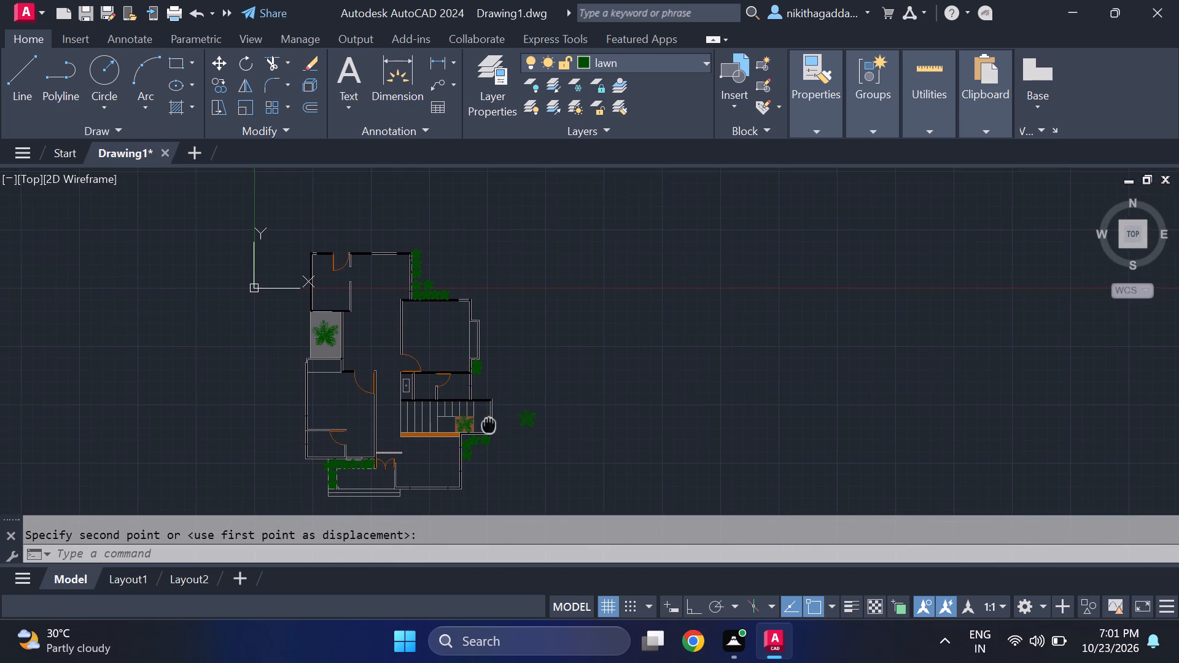
middle_drag(489, 425, 482, 417)
click(538, 388)
click(518, 456)
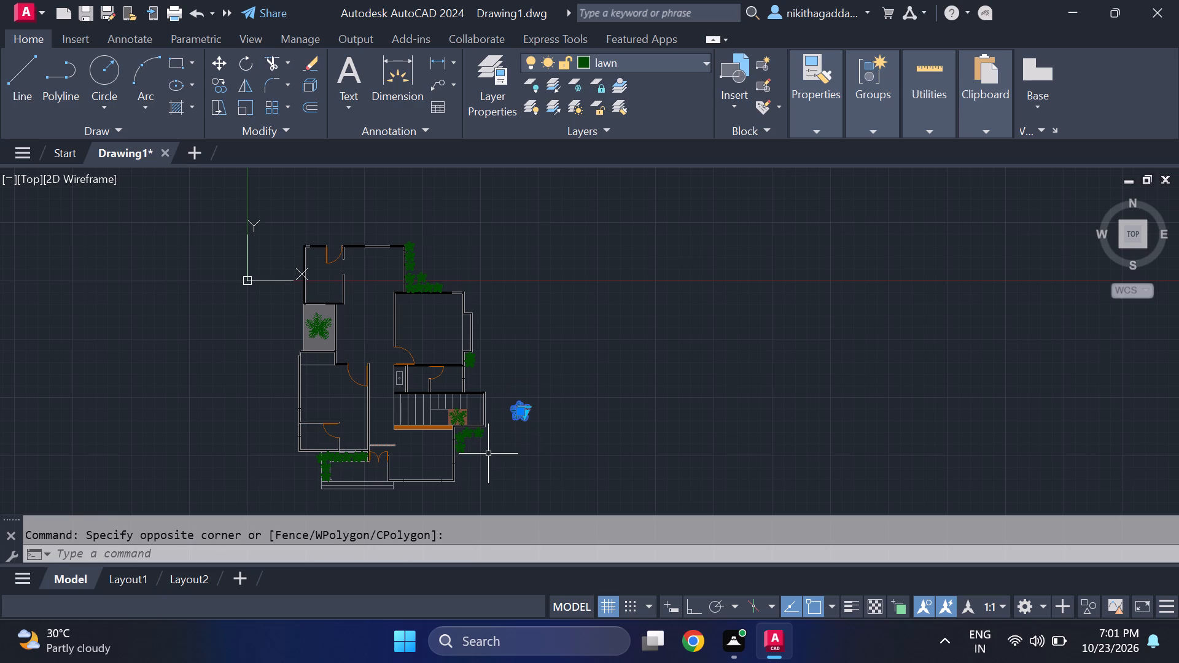
key(Delete)
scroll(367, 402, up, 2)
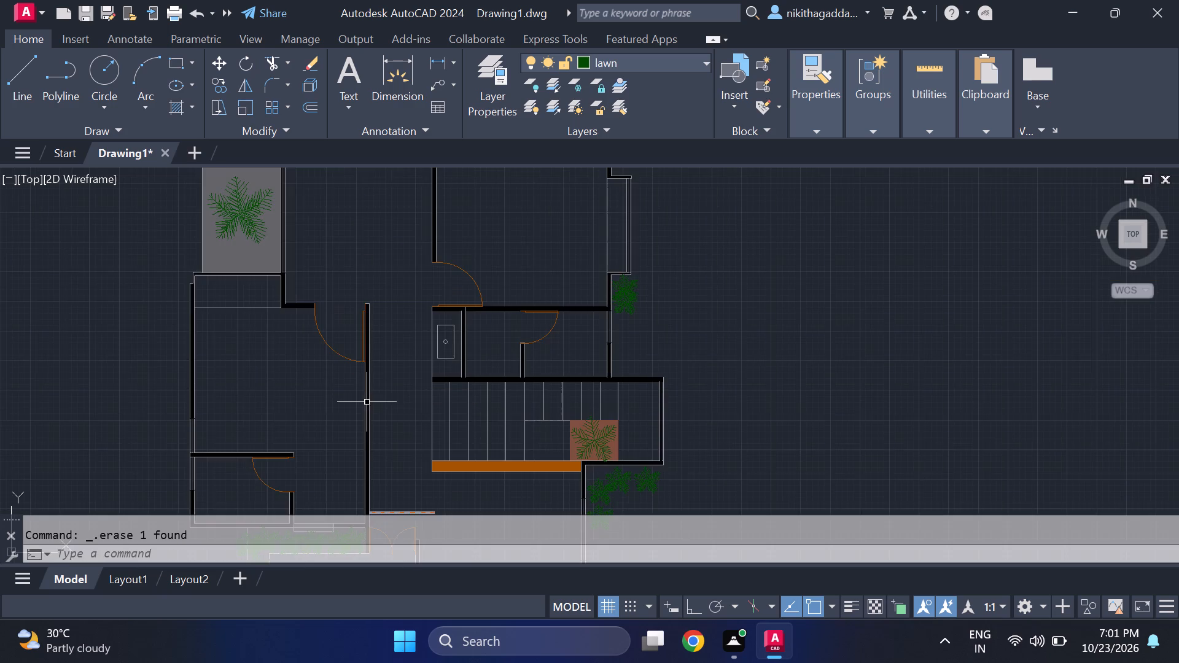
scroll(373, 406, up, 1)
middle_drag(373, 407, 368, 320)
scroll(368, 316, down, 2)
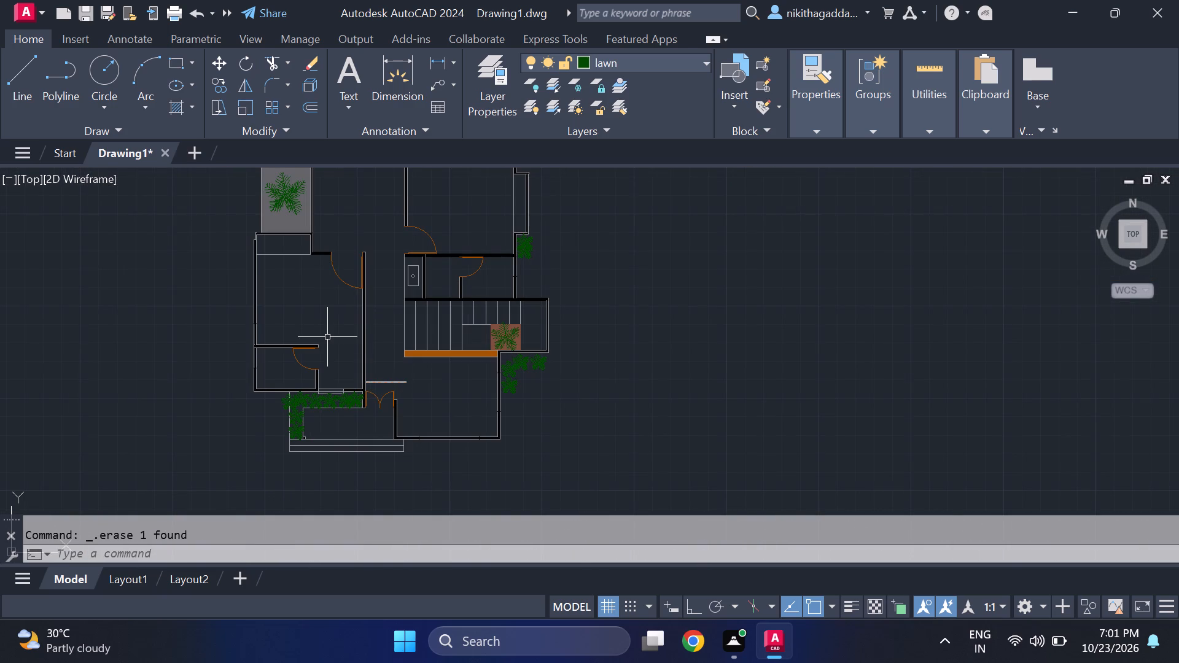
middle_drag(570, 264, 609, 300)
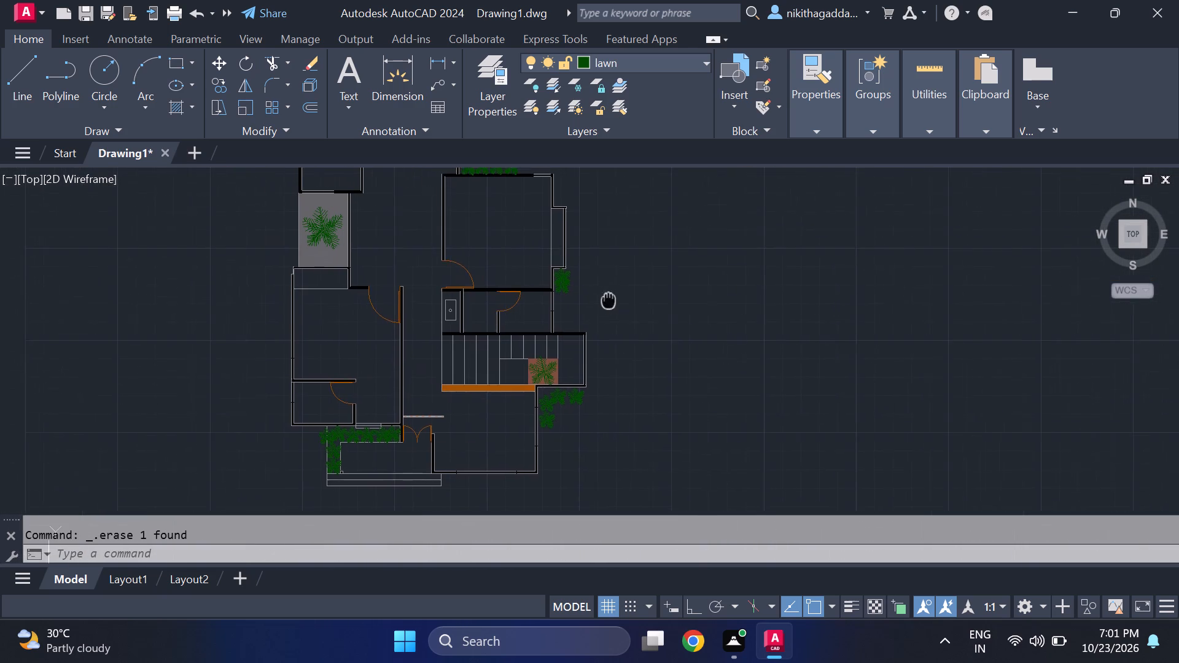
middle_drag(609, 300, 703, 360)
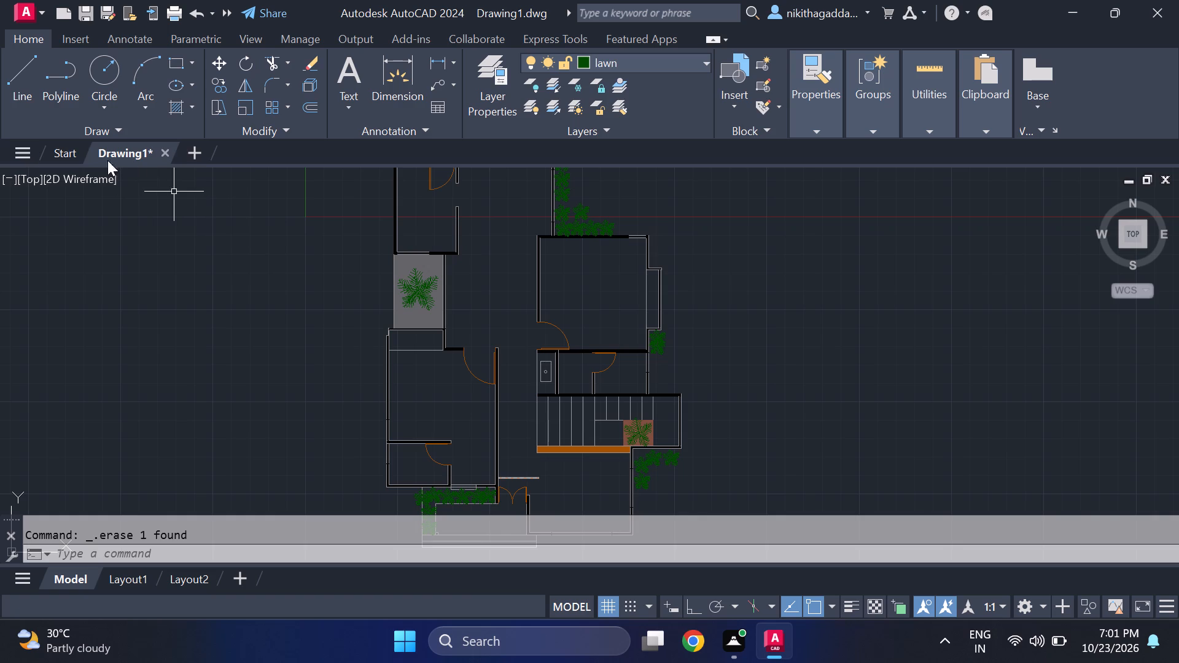
Open the 2BHK-HOUSE PLAN drawing from Documents and switch it to model space.
click(21, 152)
click(83, 303)
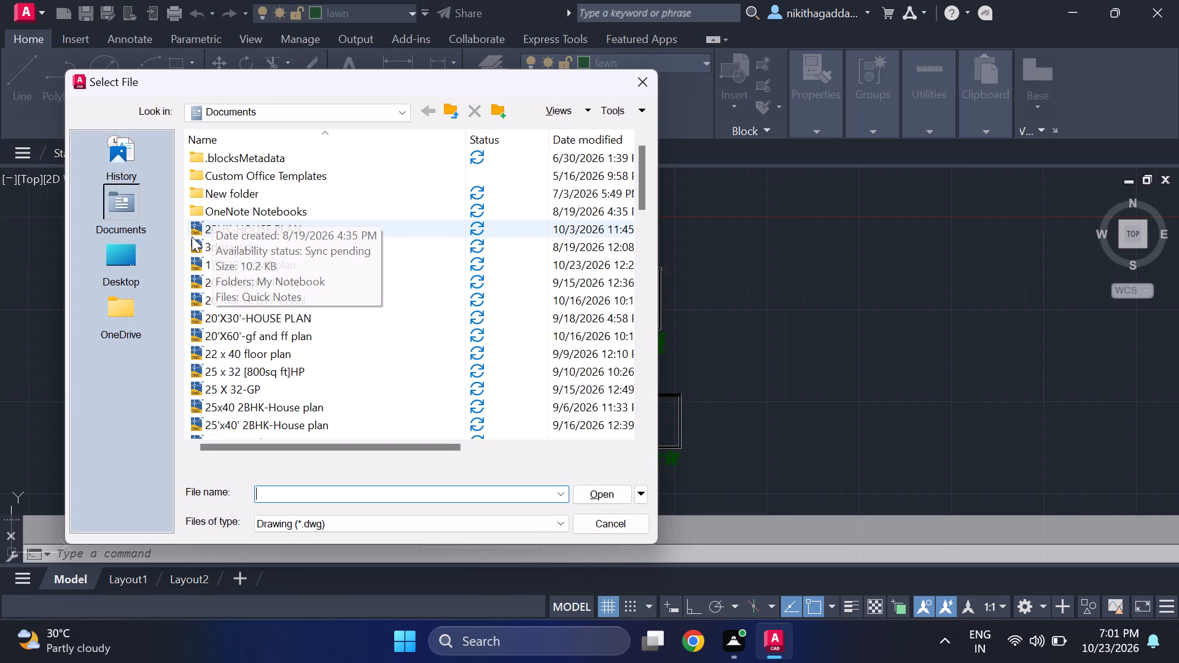
click(292, 236)
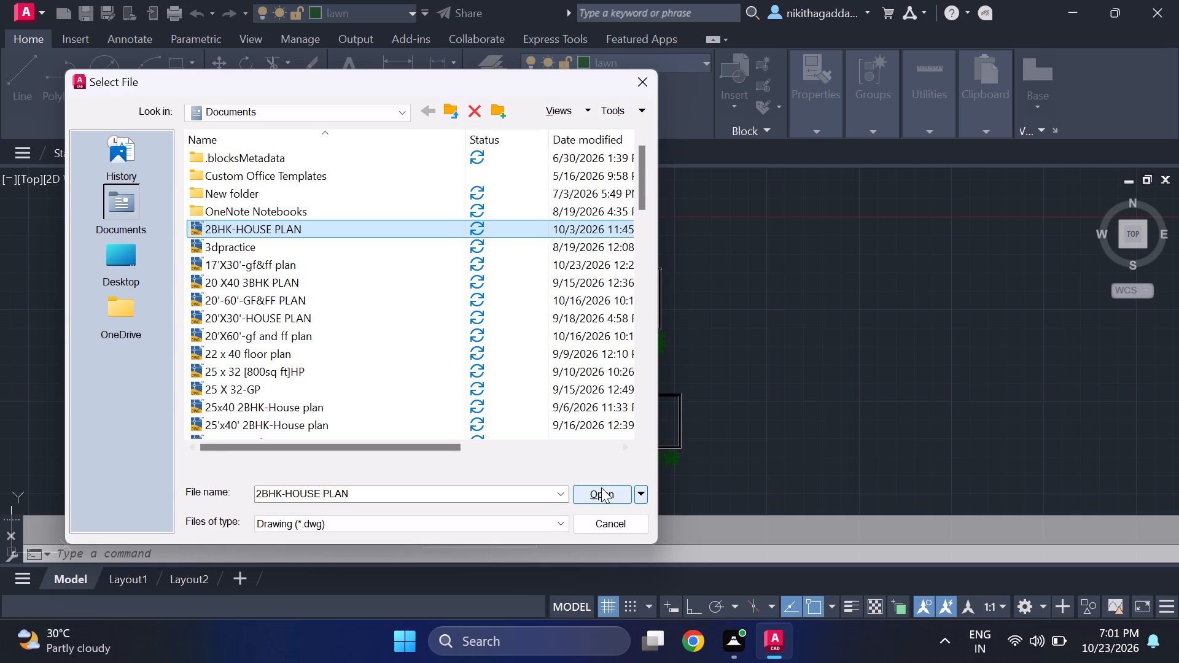
click(601, 487)
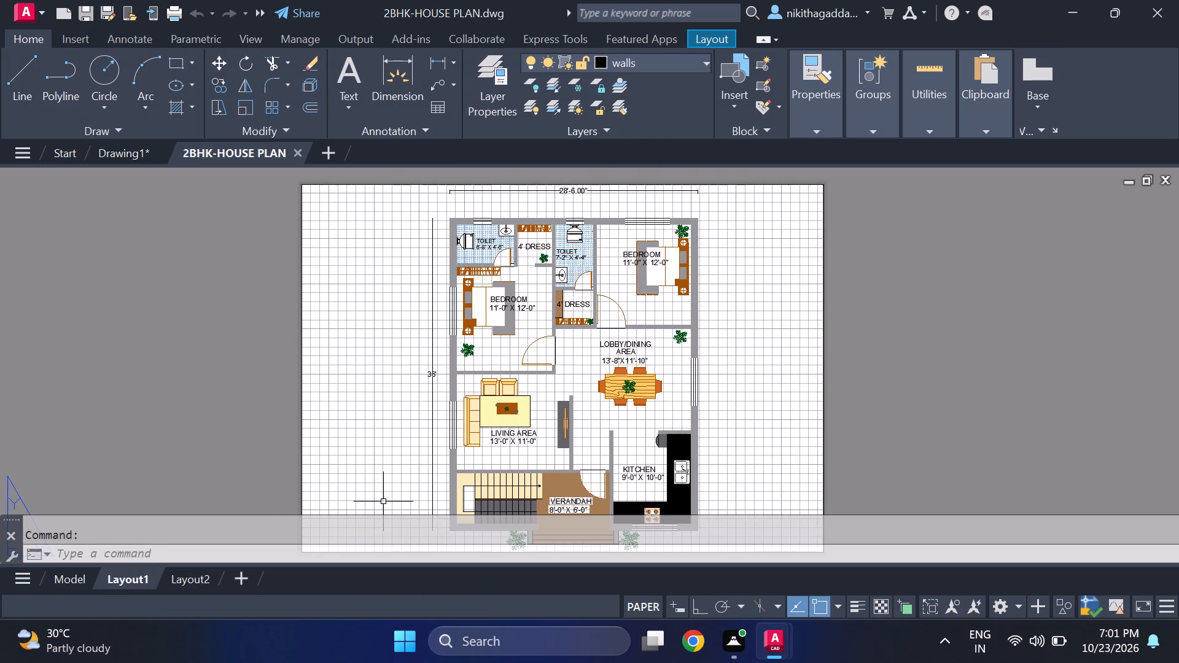
click(60, 574)
Select the complete bed set, with its side tables and rug, in the western bedroom.
scroll(663, 406, up, 2)
scroll(405, 266, up, 3)
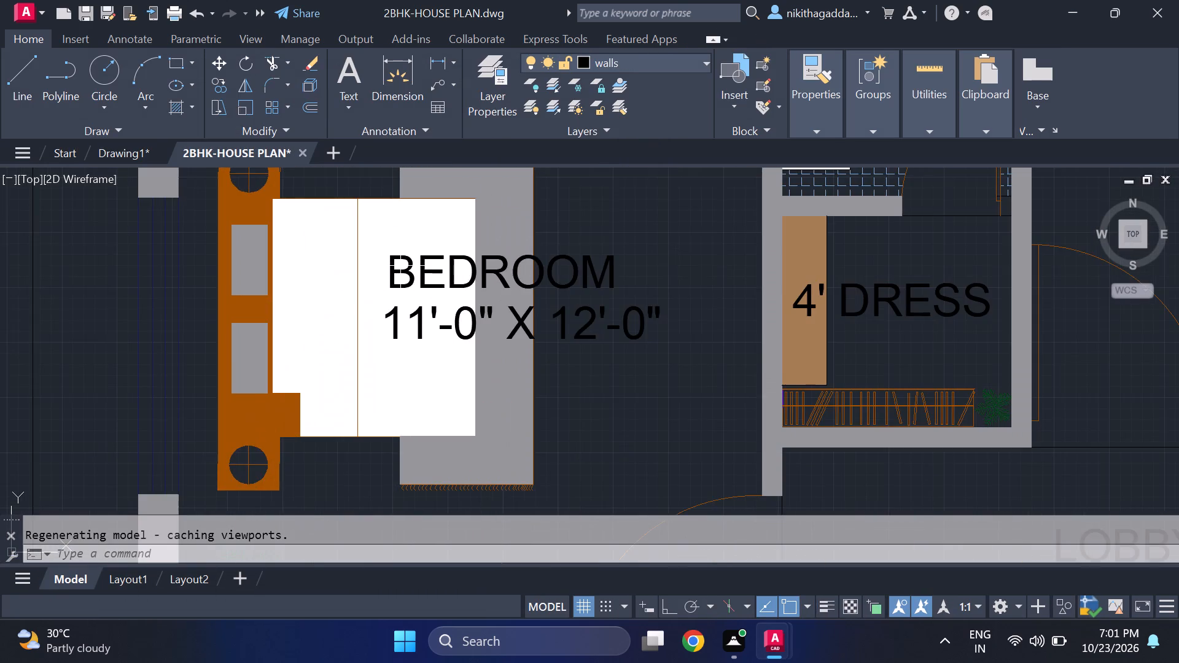
middle_drag(411, 275, 443, 374)
scroll(447, 365, down, 1)
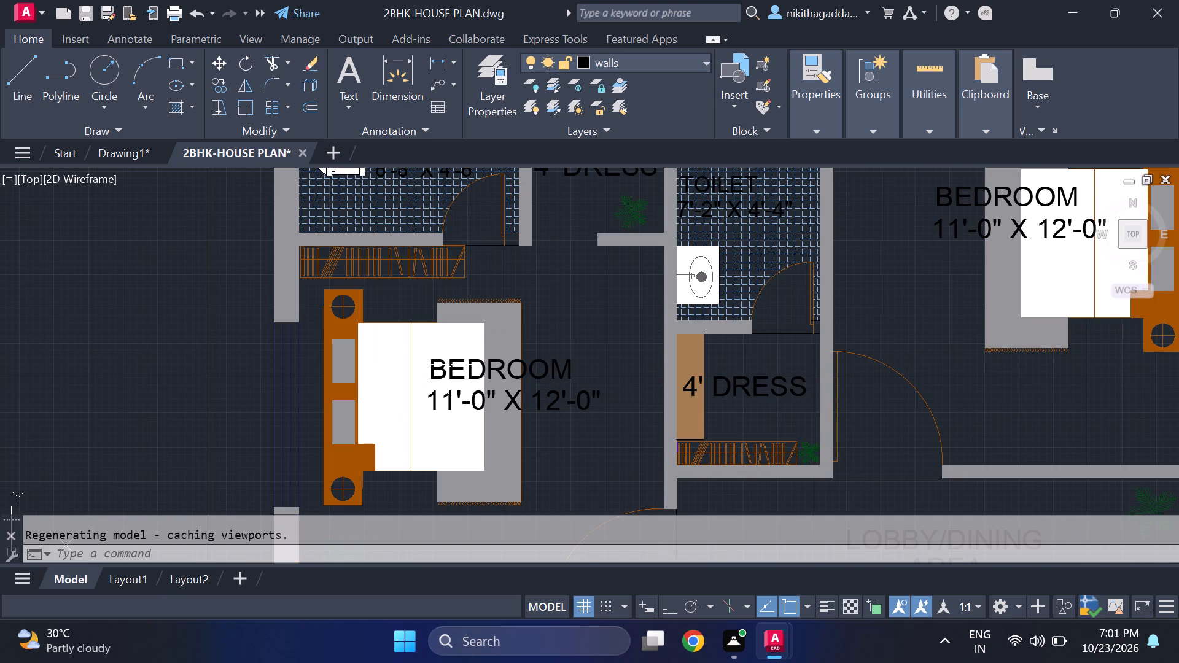
scroll(392, 368, up, 1)
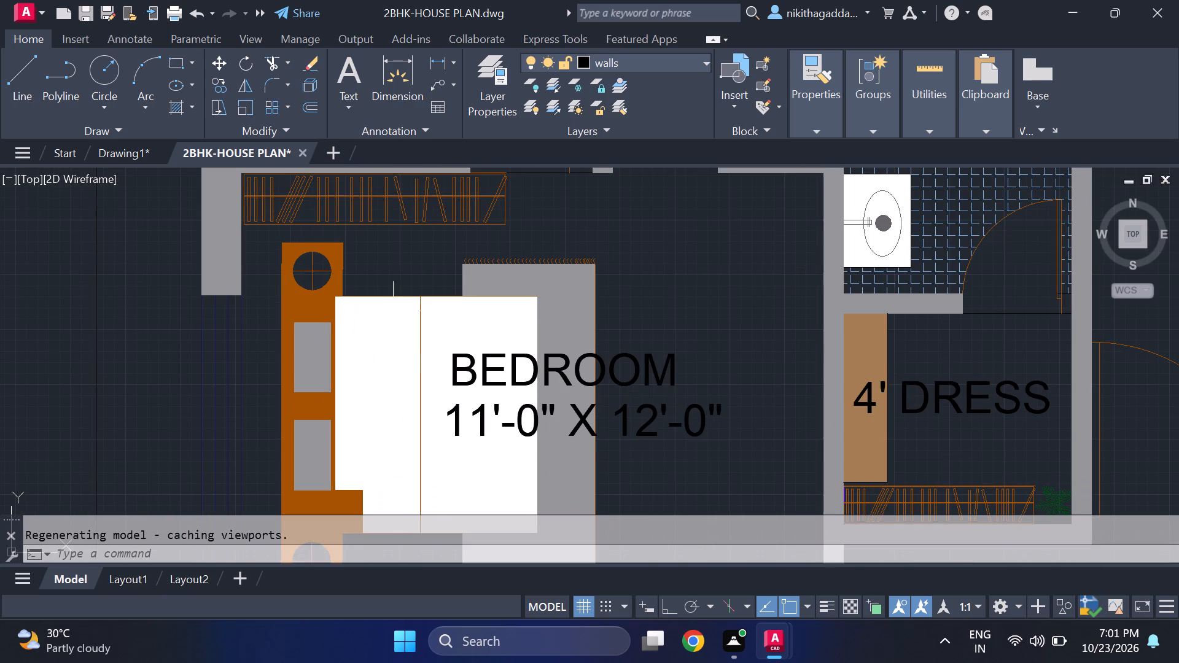
click(396, 289)
click(257, 387)
Add the lobby/dining area's six-chair dining table set, including its plant, to the selection.
scroll(337, 347, down, 3)
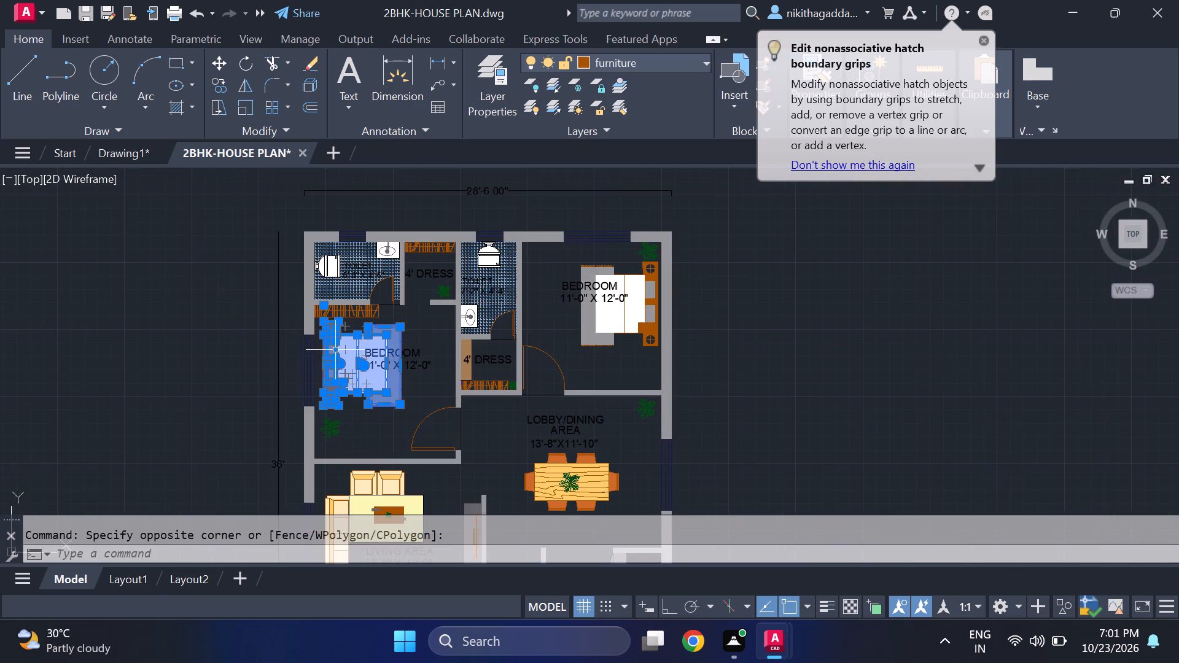
scroll(428, 440, up, 1)
middle_drag(428, 440, 458, 345)
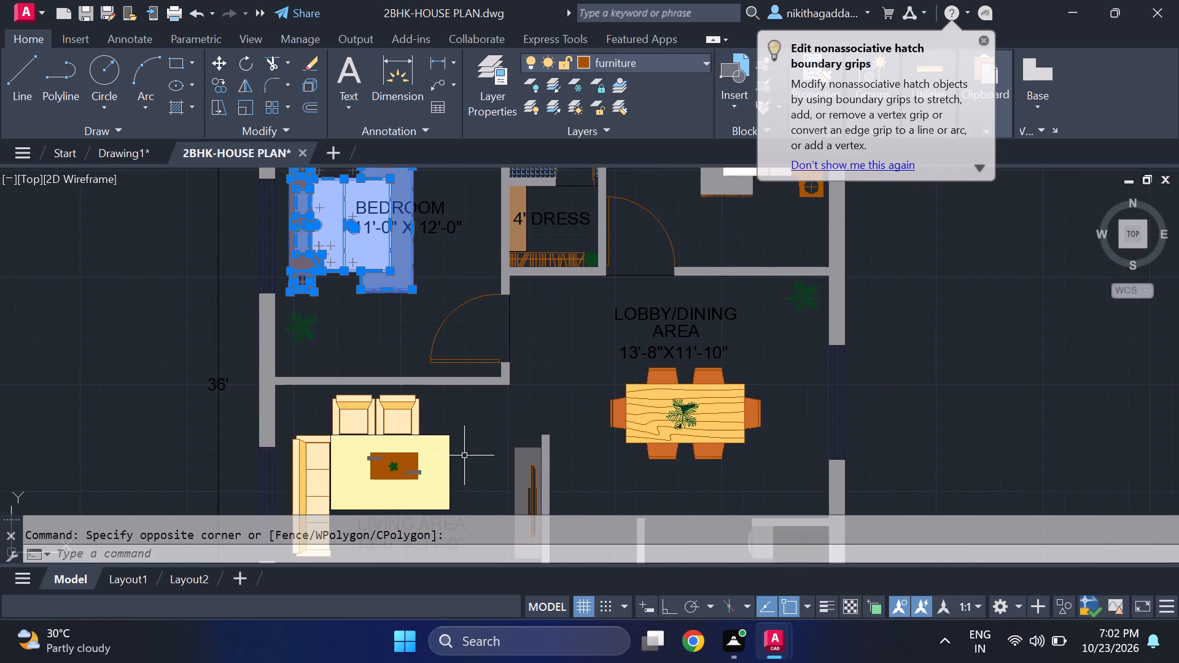
middle_drag(462, 456, 616, 402)
scroll(582, 401, up, 1)
middle_drag(537, 394, 588, 263)
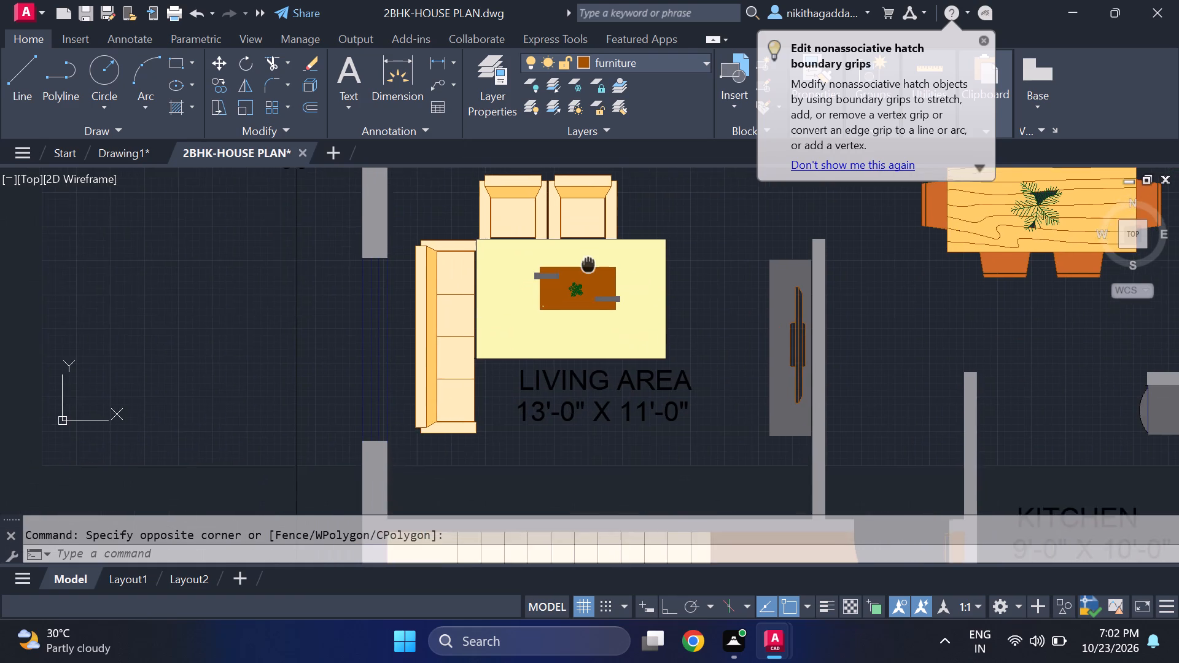
middle_drag(588, 263, 592, 282)
middle_drag(812, 293, 777, 312)
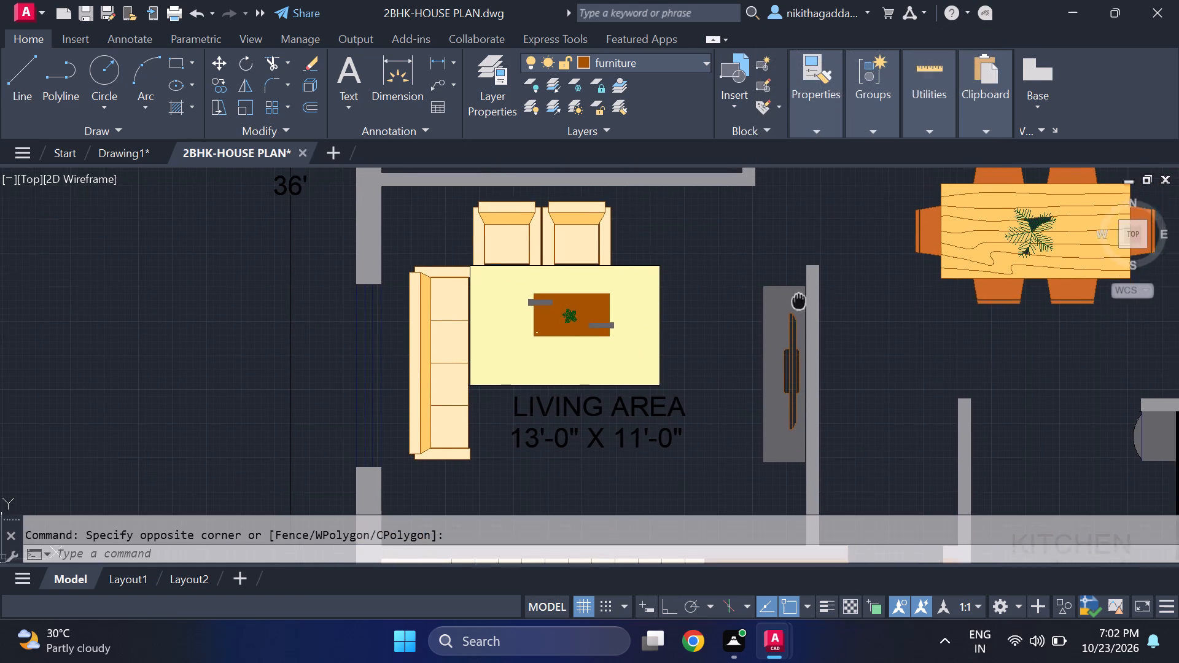
middle_drag(777, 312, 621, 373)
middle_drag(927, 286, 887, 313)
drag(940, 271, 930, 291)
click(737, 427)
Add the kitchen's four-burner stove and double sink to the selection.
scroll(771, 384, down, 4)
scroll(784, 366, up, 1)
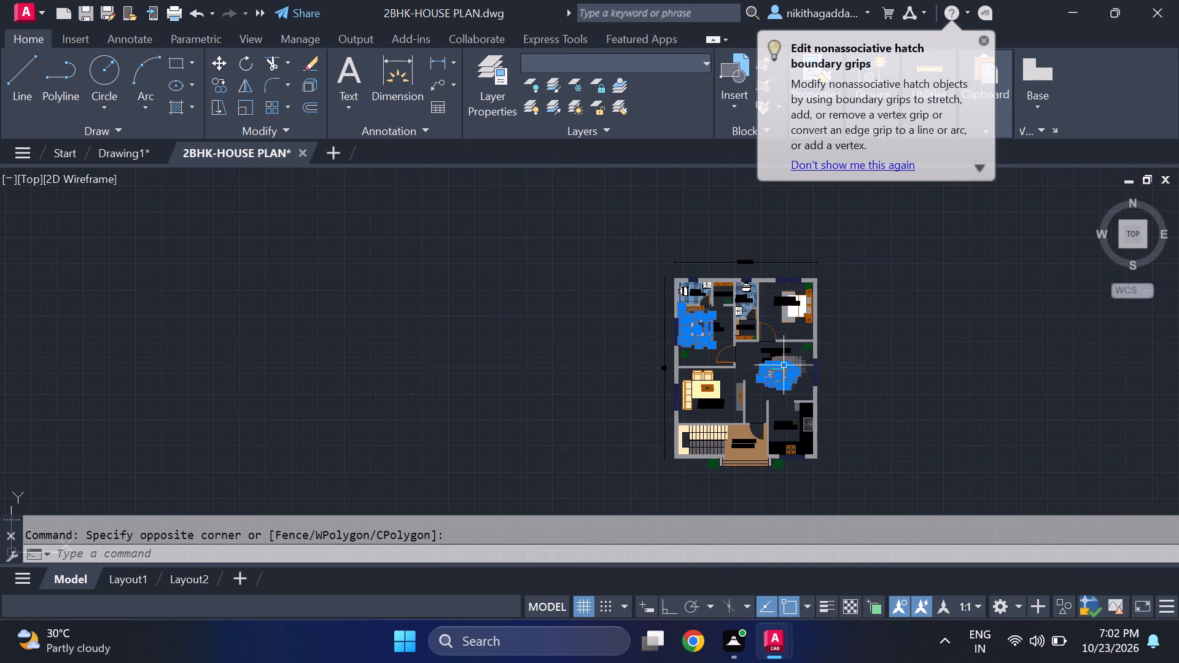
scroll(784, 366, up, 1)
middle_drag(784, 366, 796, 275)
scroll(768, 324, down, 2)
middle_drag(743, 414, 741, 413)
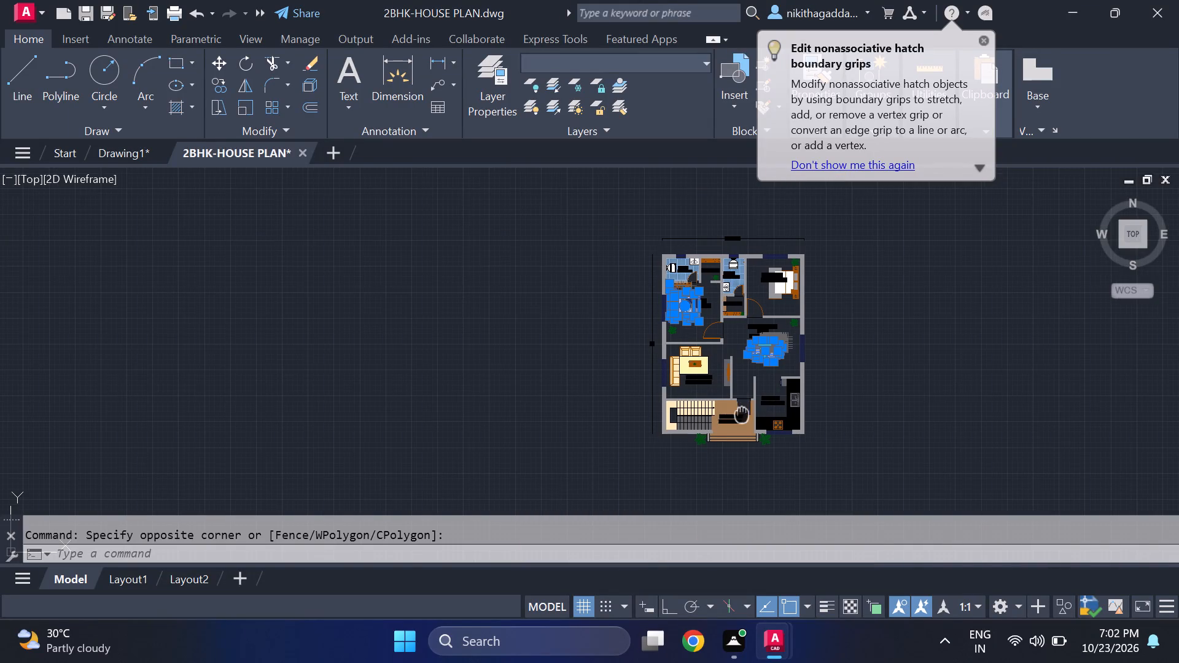
middle_drag(741, 413, 756, 355)
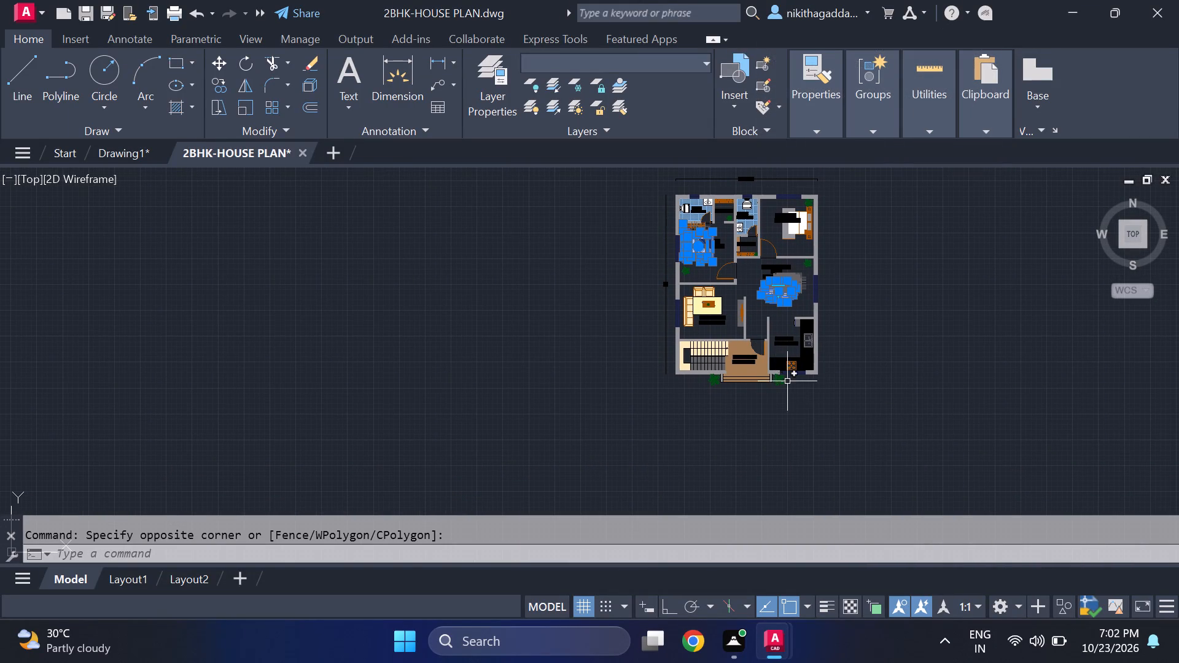
scroll(799, 346, up, 4)
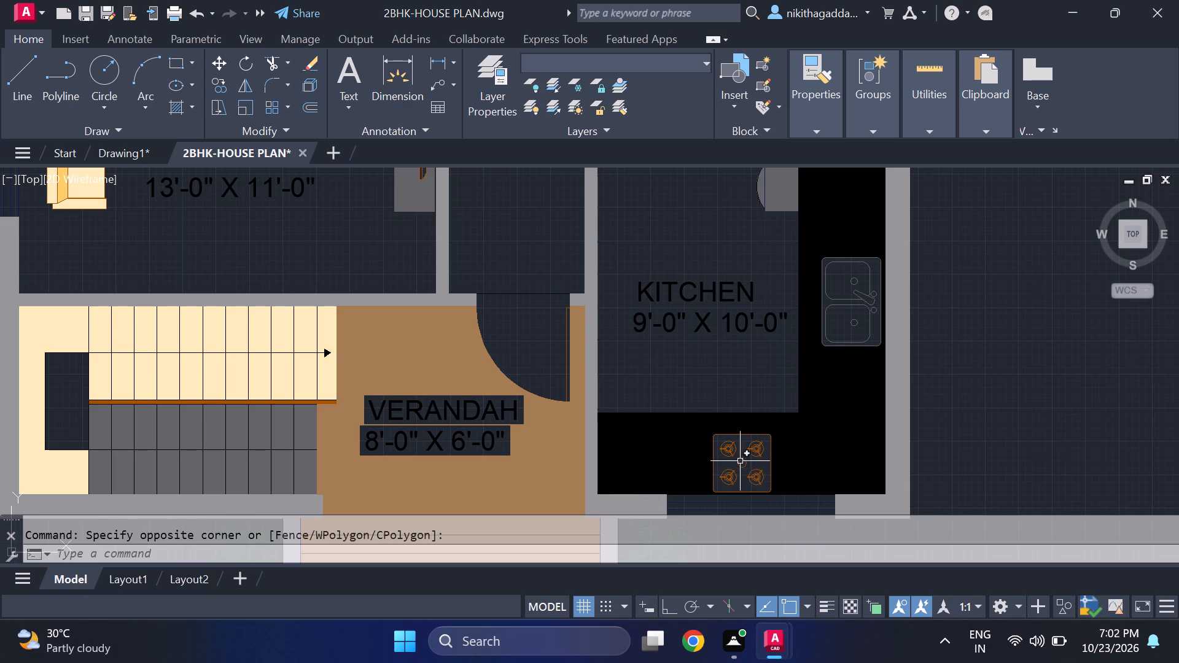
click(740, 460)
click(838, 311)
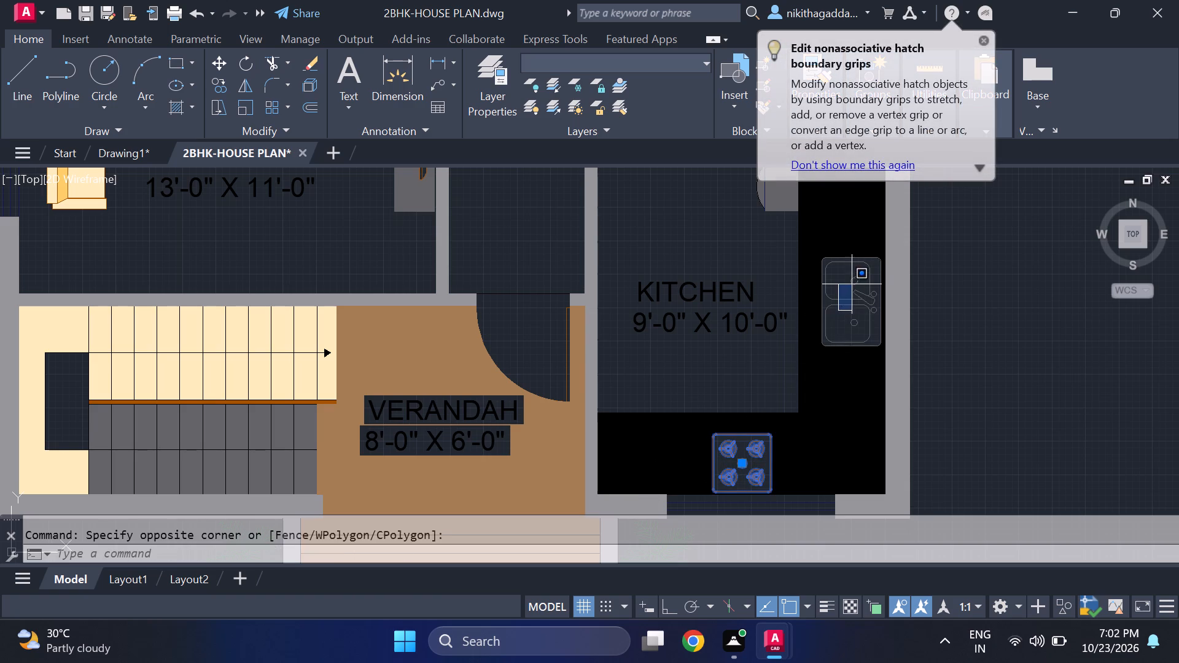
click(852, 284)
click(862, 273)
click(840, 309)
Add the living area's TV unit, with its grey cabinet and television, to the selection.
scroll(847, 321, down, 3)
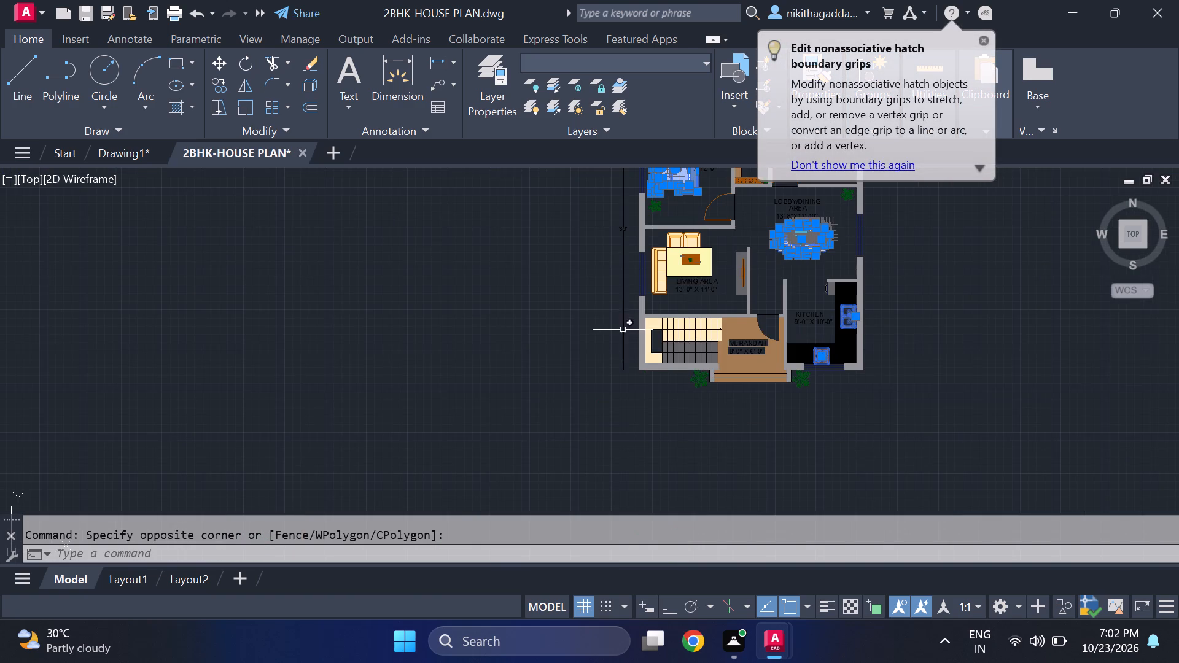
scroll(632, 331, up, 1)
middle_drag(747, 341, 647, 459)
scroll(747, 341, up, 1)
middle_drag(614, 254, 617, 404)
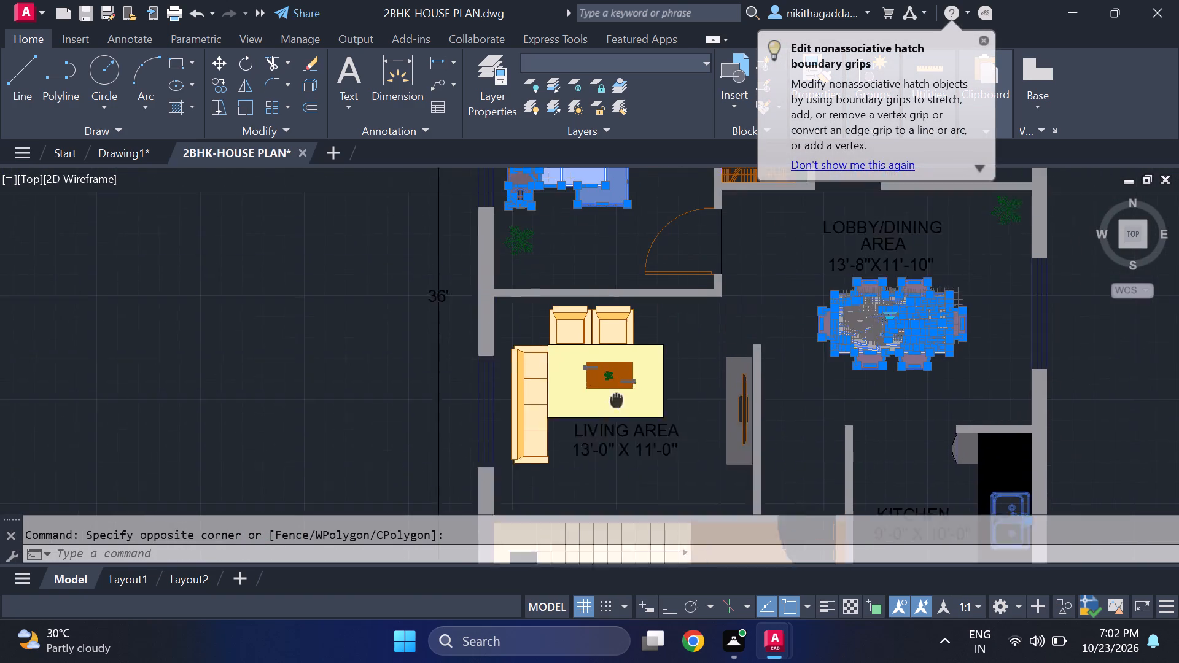
middle_drag(617, 404, 617, 409)
scroll(632, 380, down, 2)
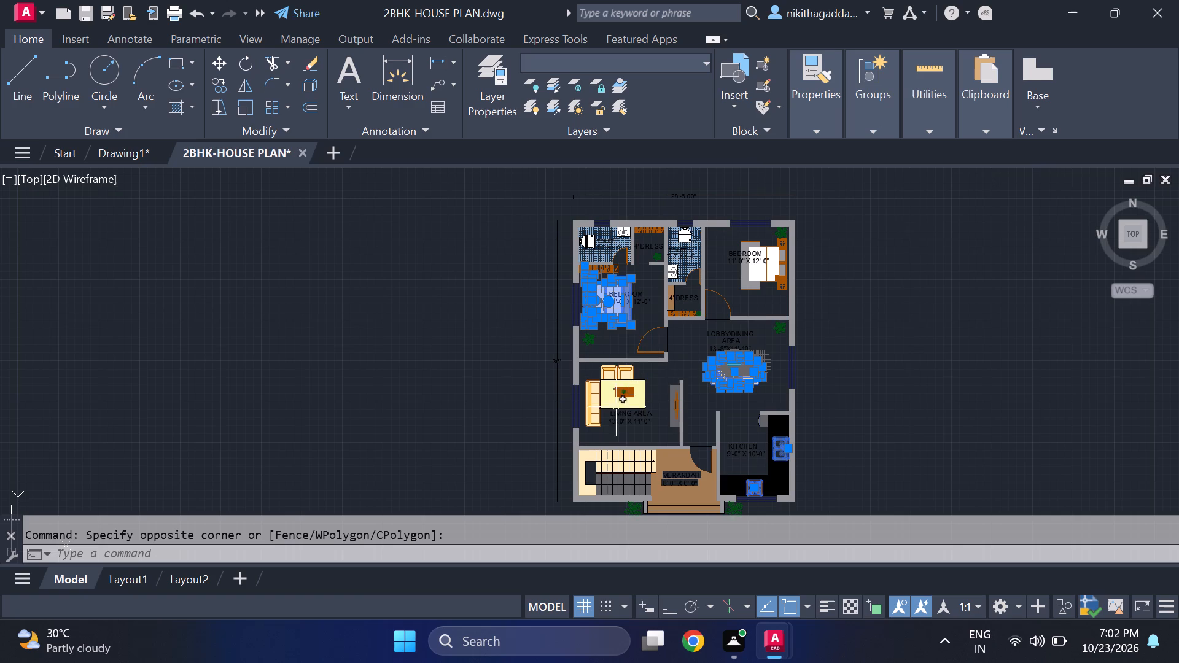
scroll(615, 409, up, 2)
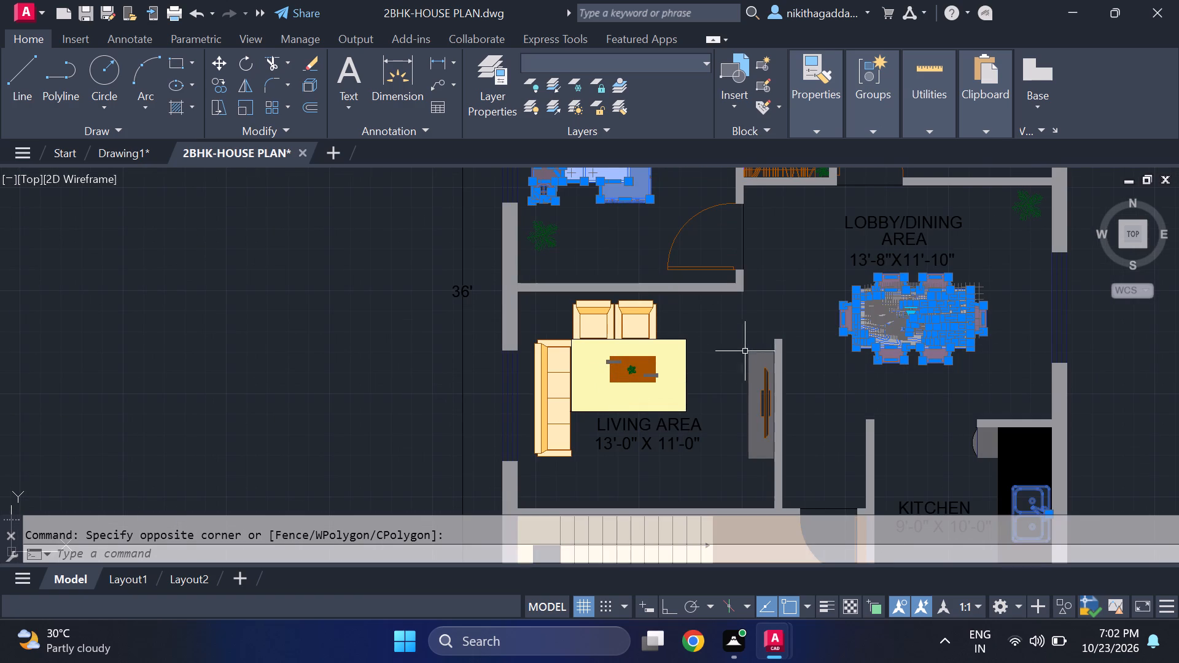
click(758, 336)
click(731, 448)
scroll(765, 414, up, 3)
click(766, 390)
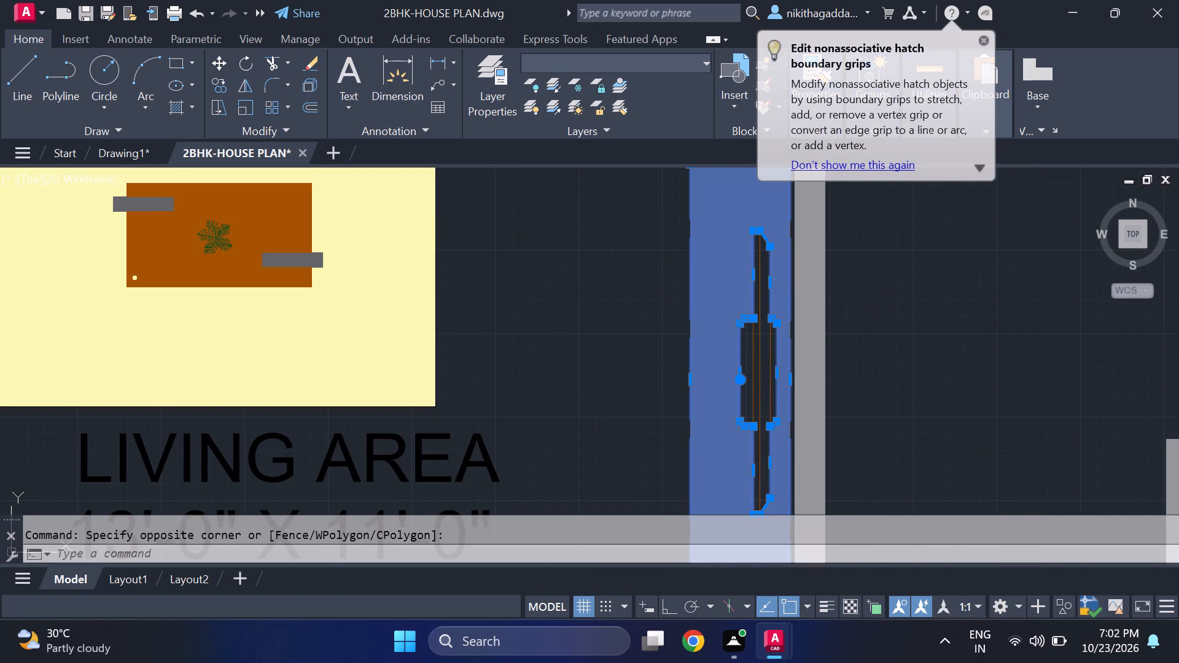
click(753, 384)
Copy the selected furniture into Drawing1, placing it in the empty space west of the house.
scroll(709, 379, down, 4)
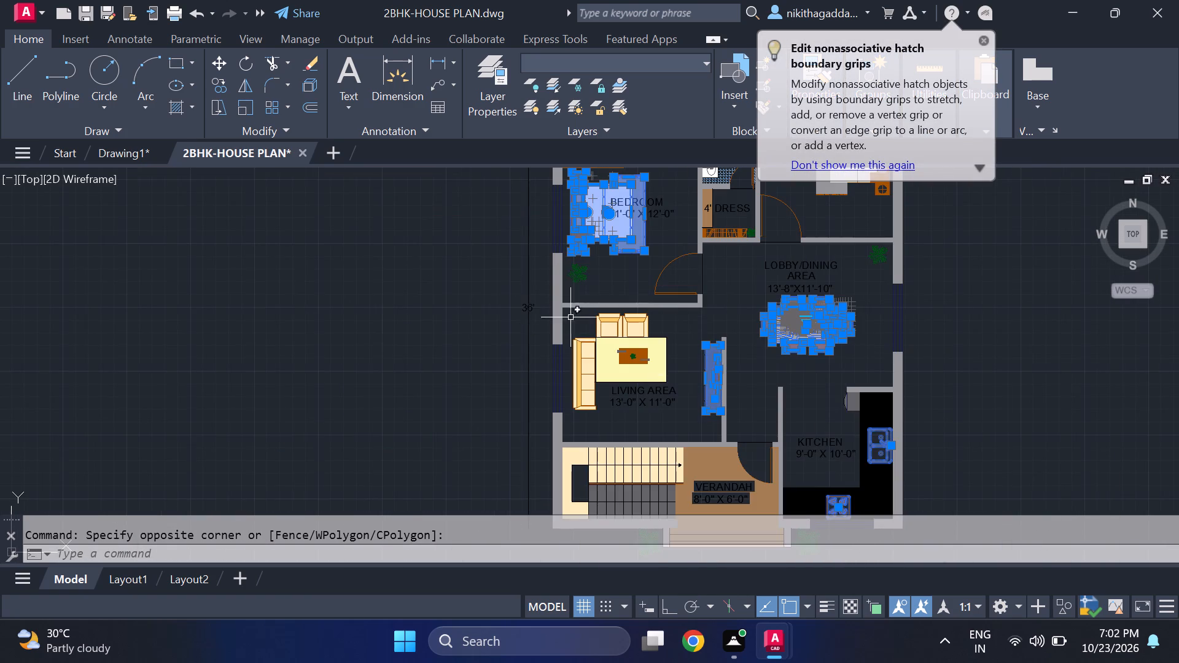
scroll(596, 325, up, 3)
scroll(659, 329, down, 3)
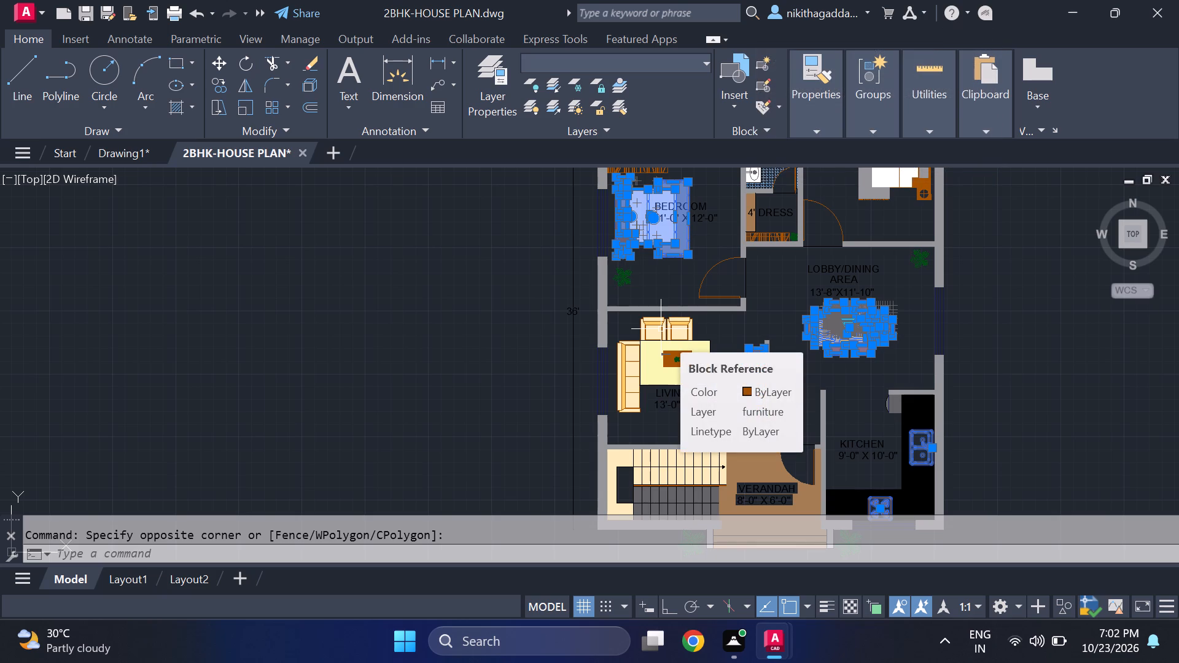
key(ctrl+c)
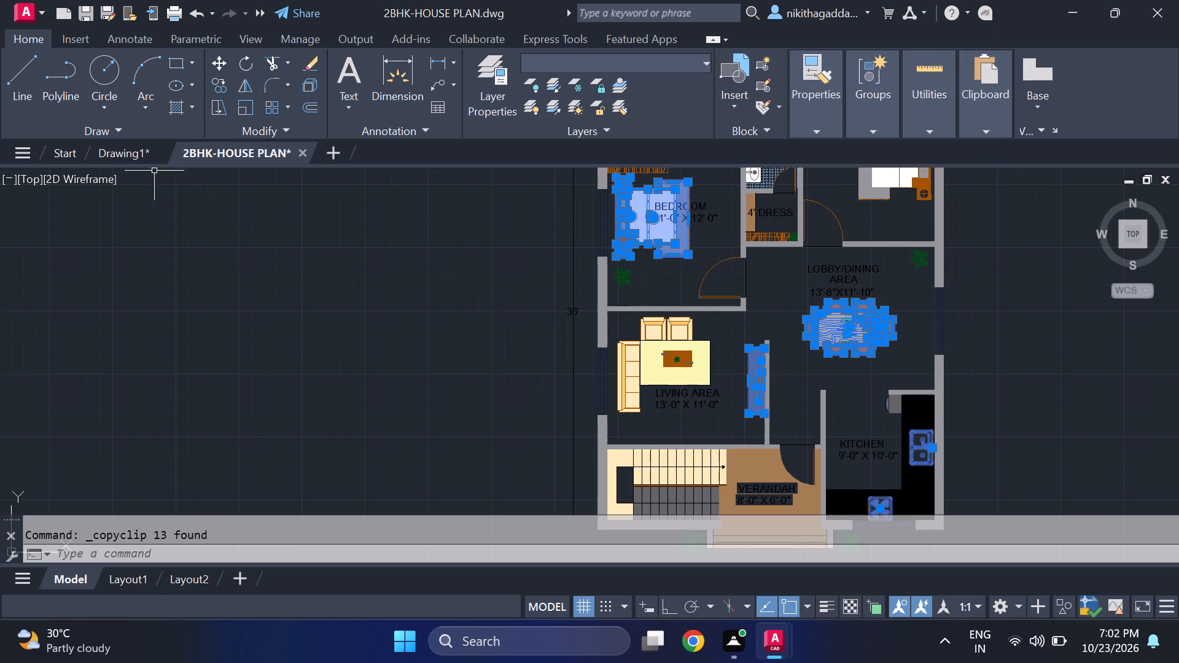
click(104, 149)
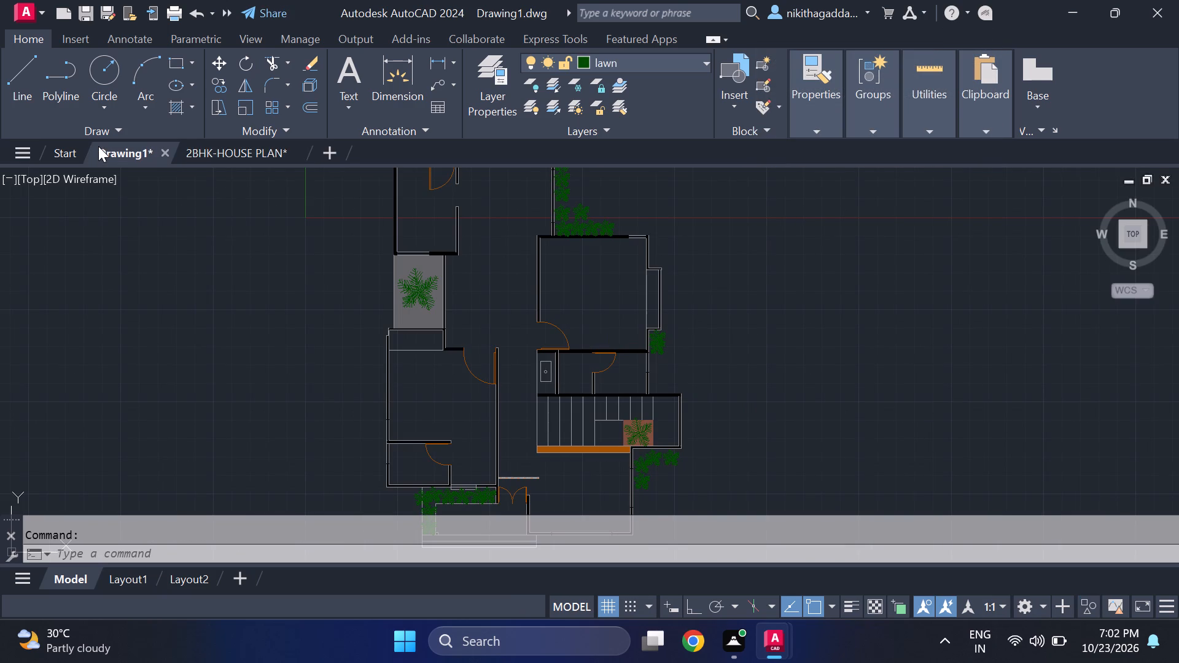
key(ctrl+v)
scroll(98, 146, down, 1)
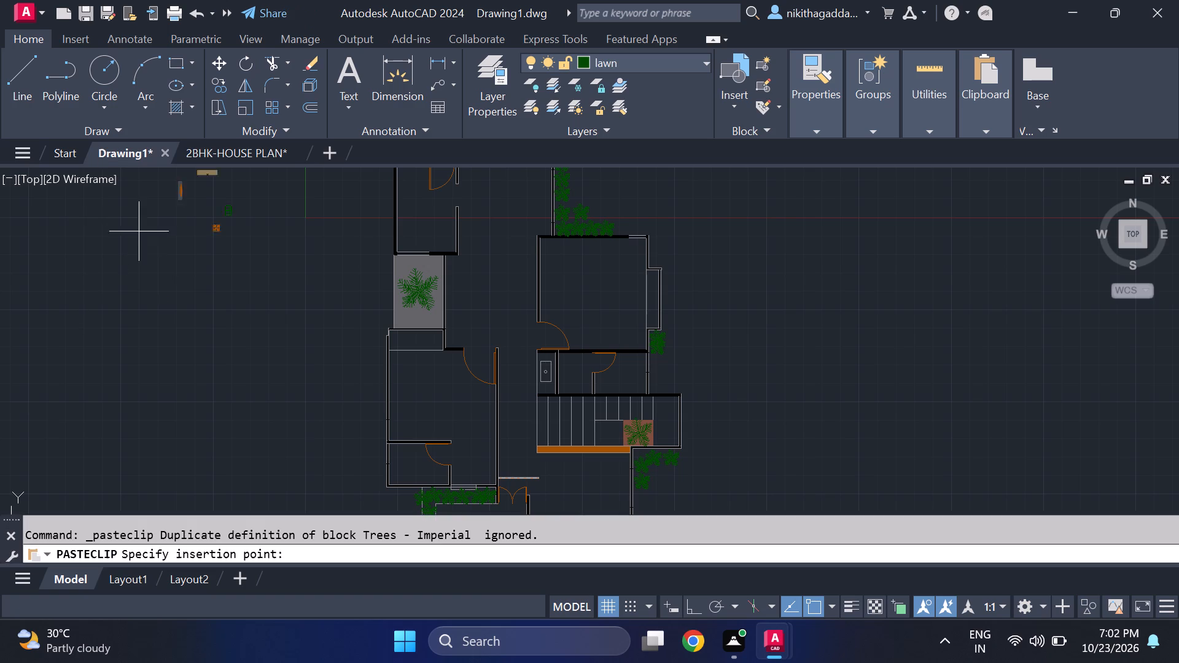
click(156, 392)
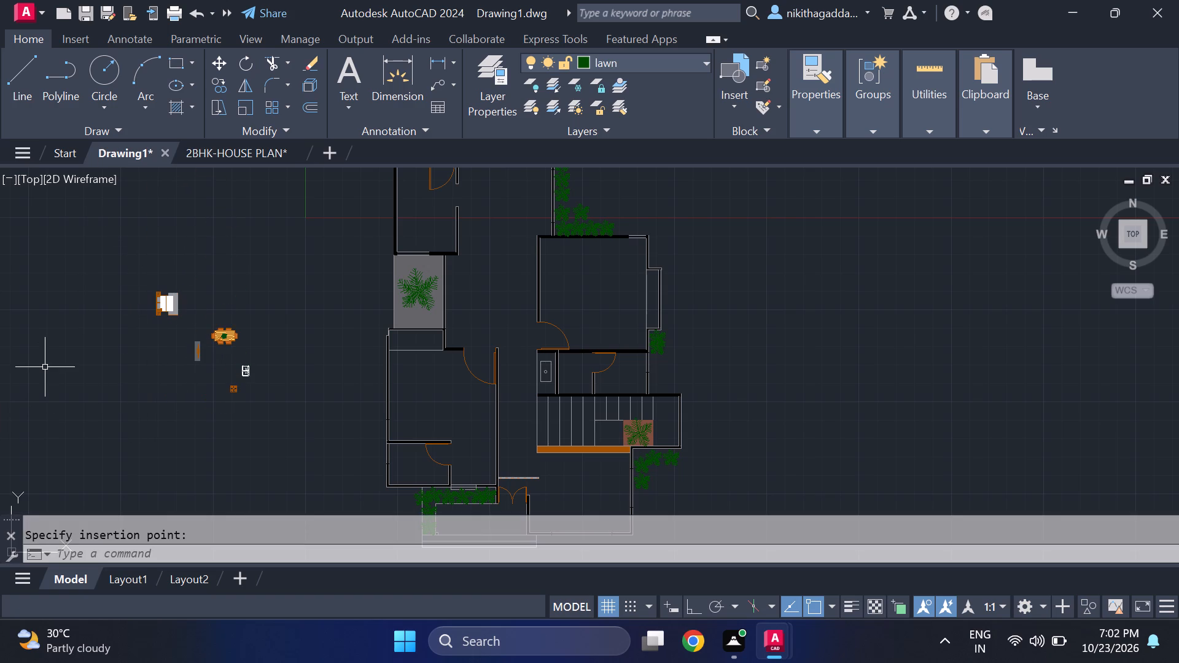
Copy the pasted bed set once, placing the duplicate northeast of the original, above the dining table.
scroll(146, 333, up, 3)
middle_drag(169, 320, 195, 410)
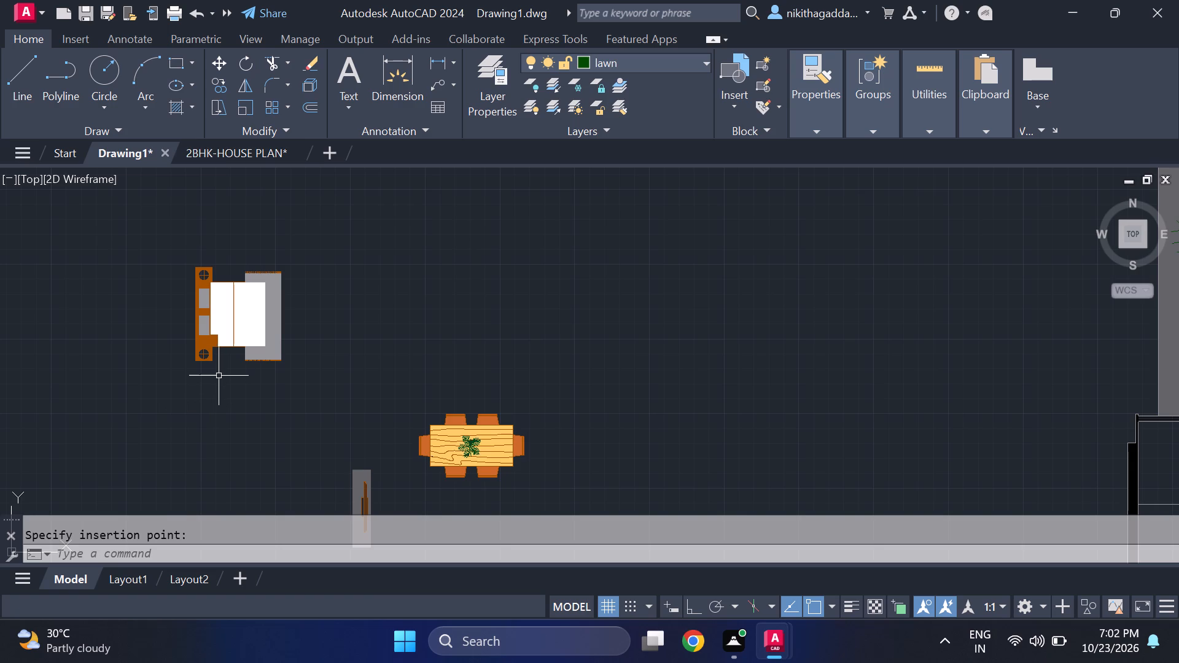
click(324, 277)
click(186, 371)
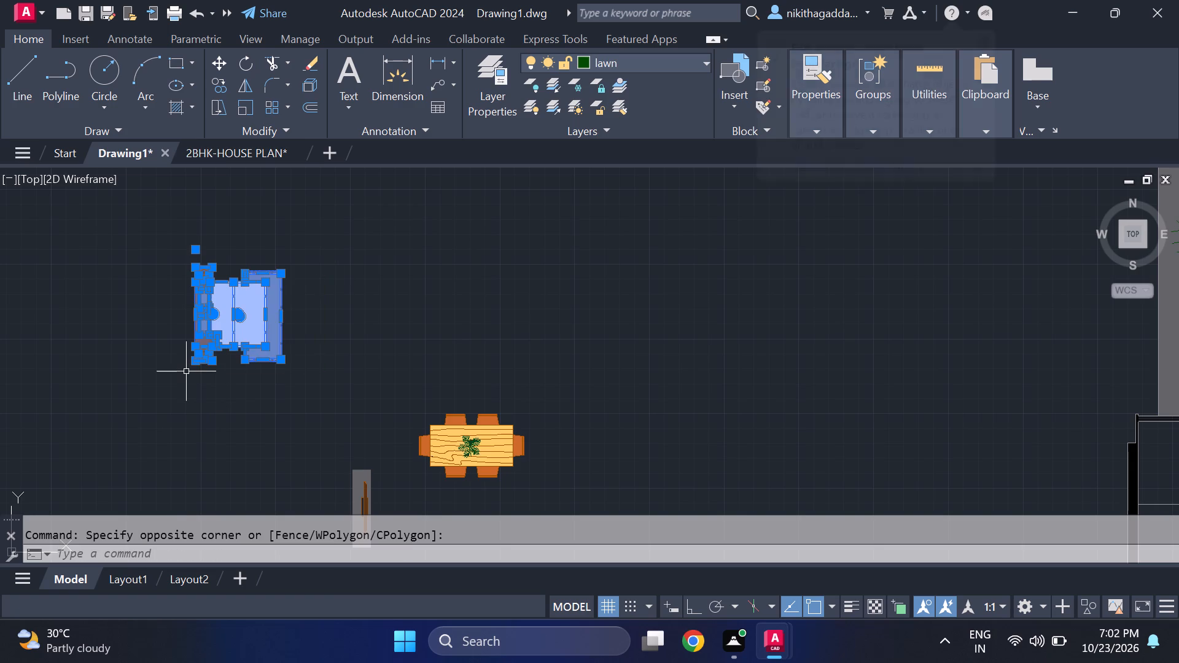
key(c)
key(o)
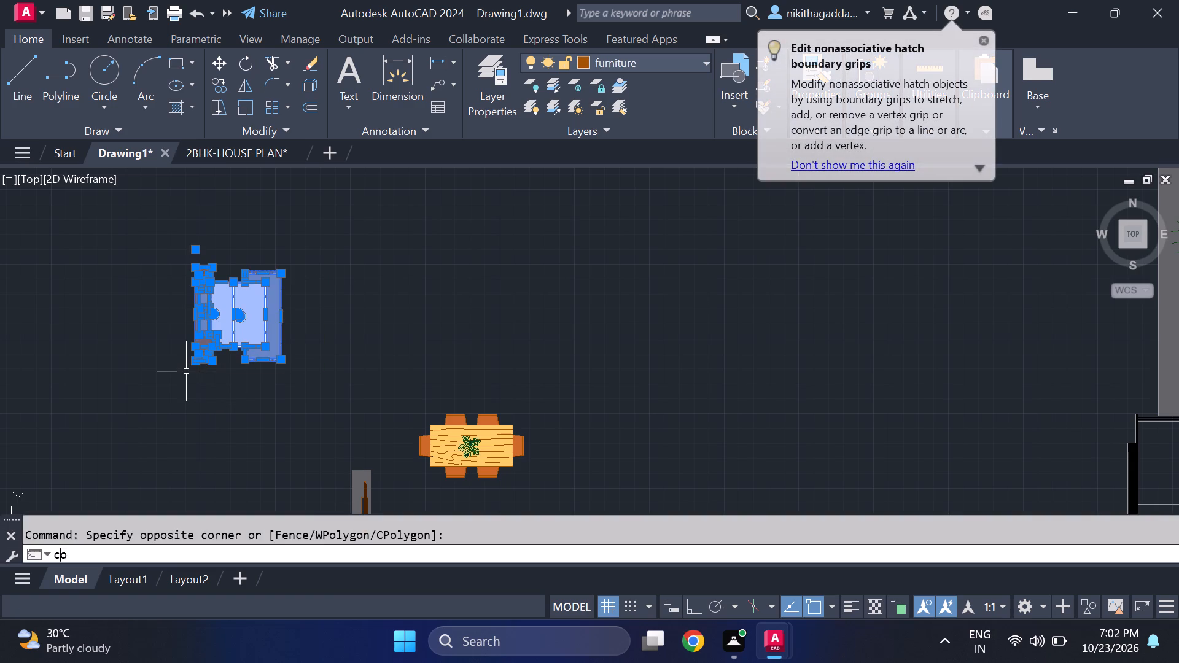
key(Return)
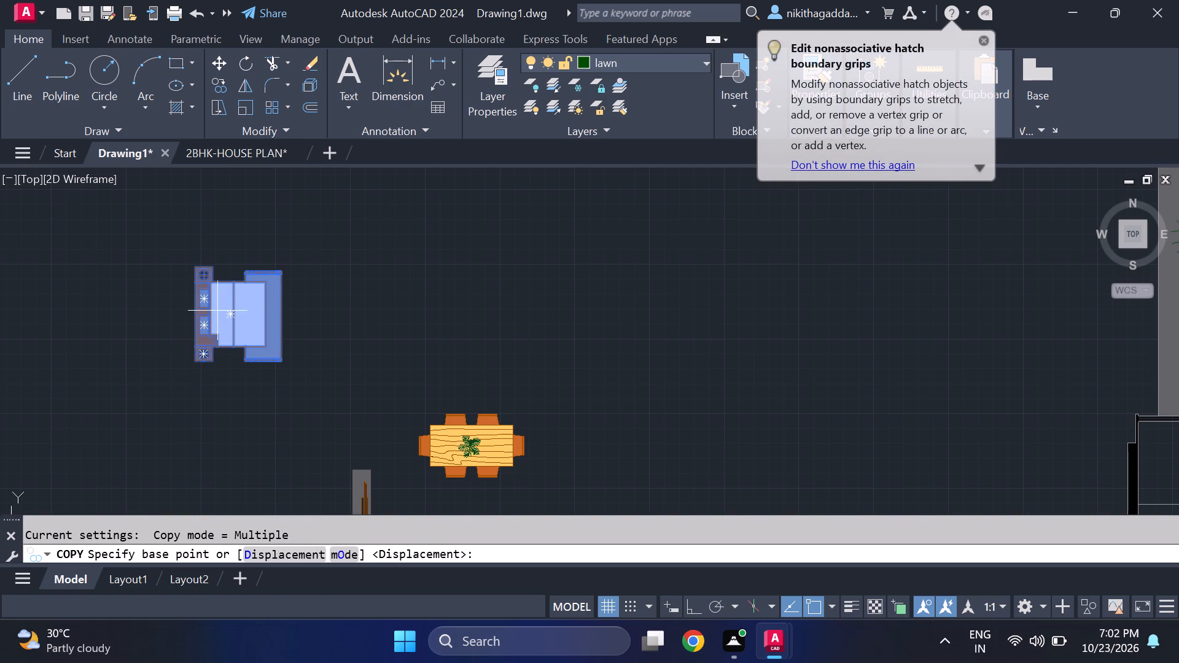
click(227, 310)
click(441, 255)
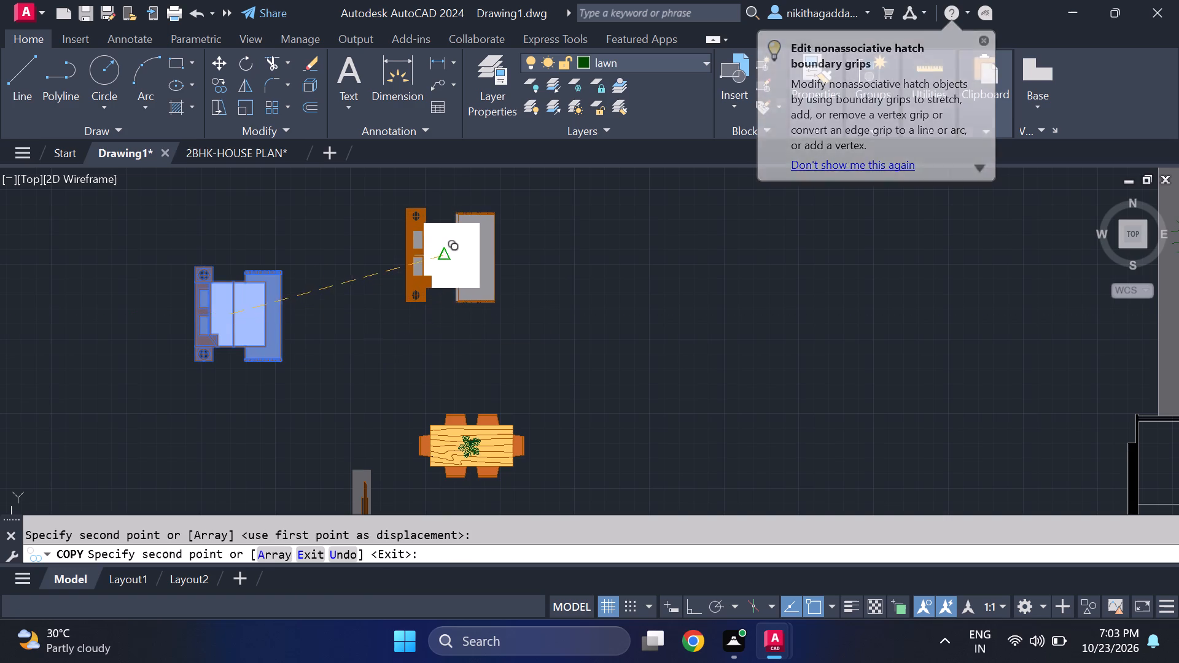
key(Escape)
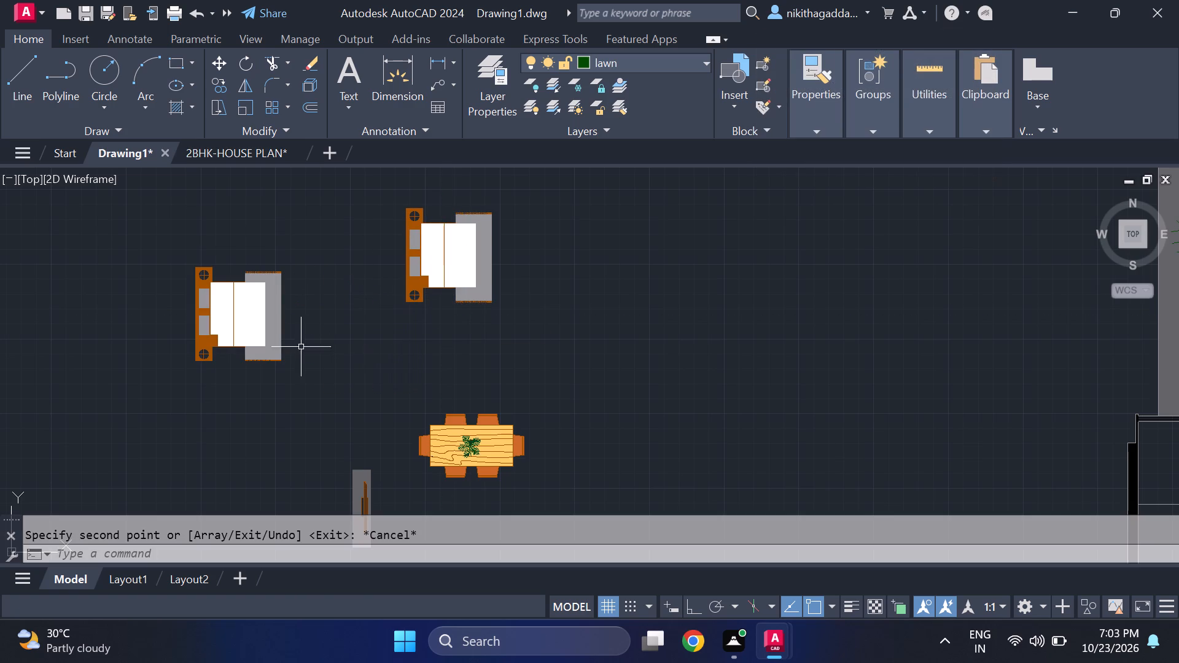
Move the original bed set into the room south of the grey court, with its headboard near the west wall.
drag(290, 290, 280, 298)
click(138, 368)
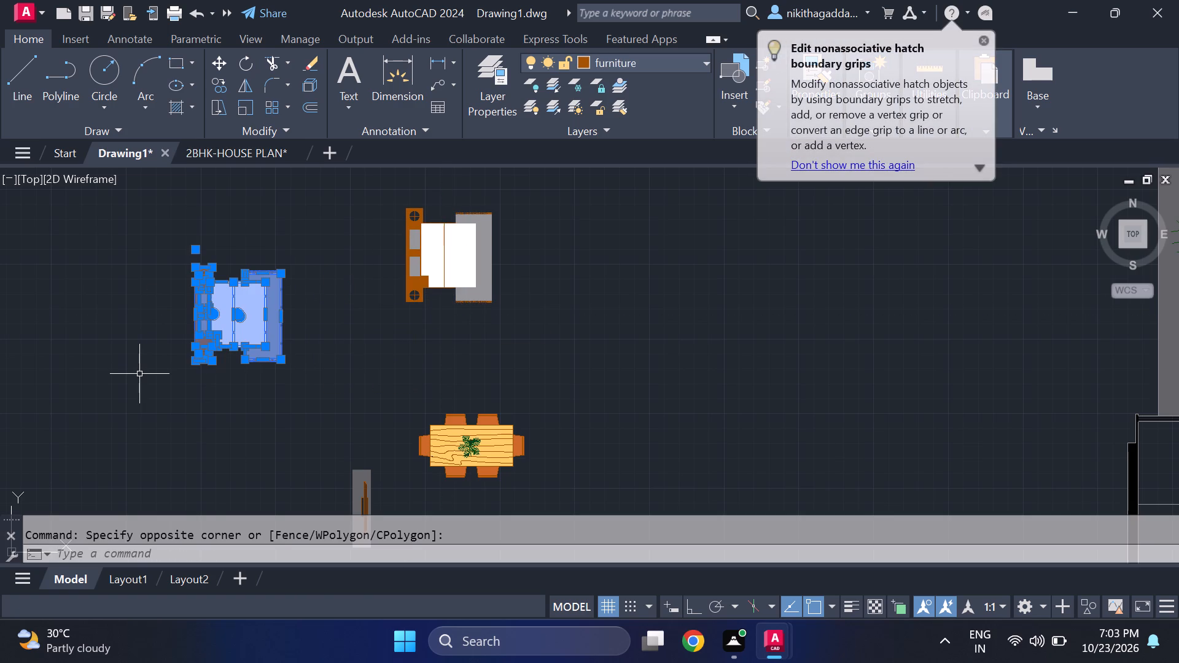
key(m)
key(Return)
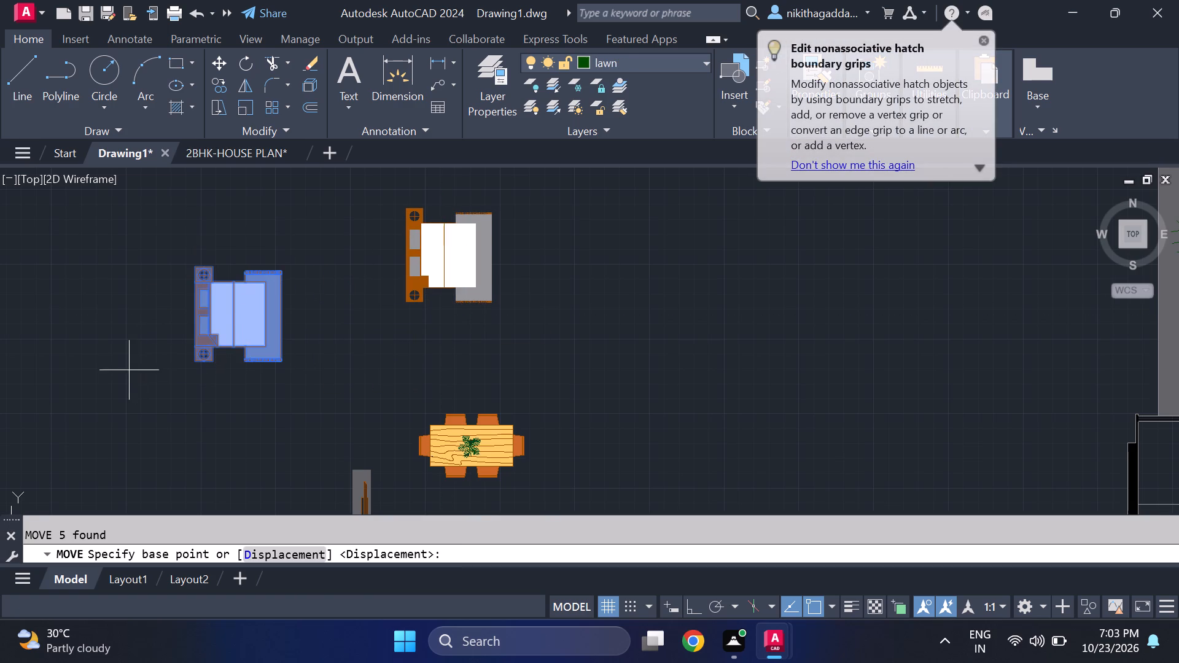
click(200, 311)
scroll(543, 390, down, 2)
middle_drag(545, 390, 68, 234)
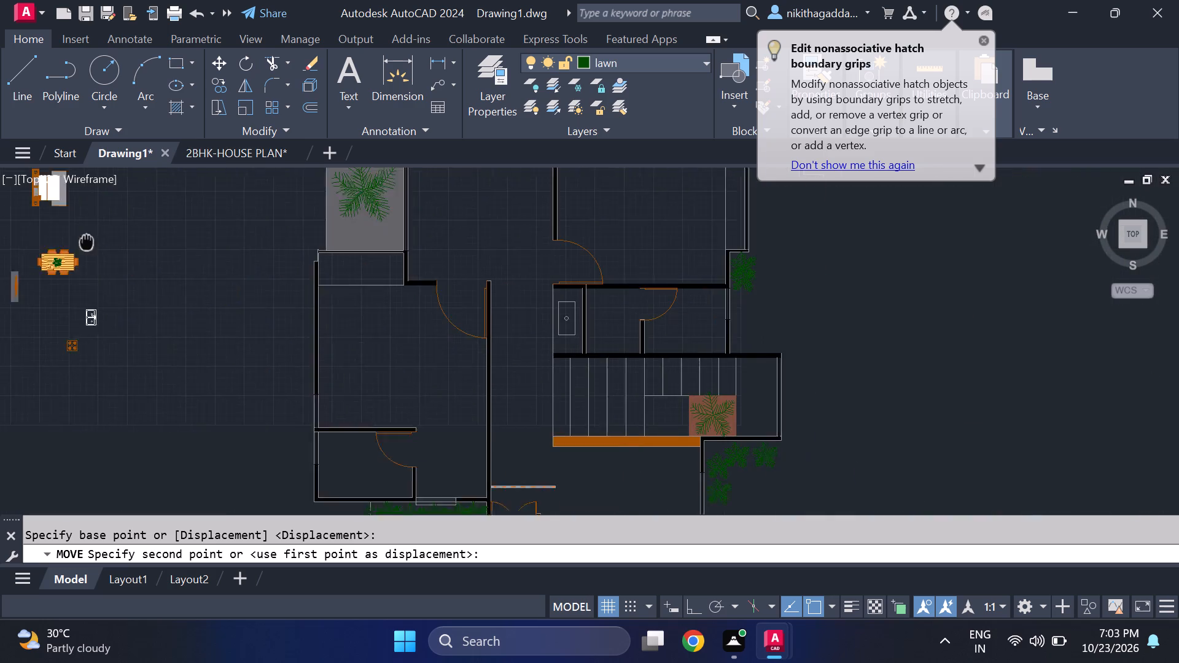
middle_drag(68, 234, 24, 196)
middle_drag(227, 314, 182, 280)
middle_drag(273, 281, 273, 284)
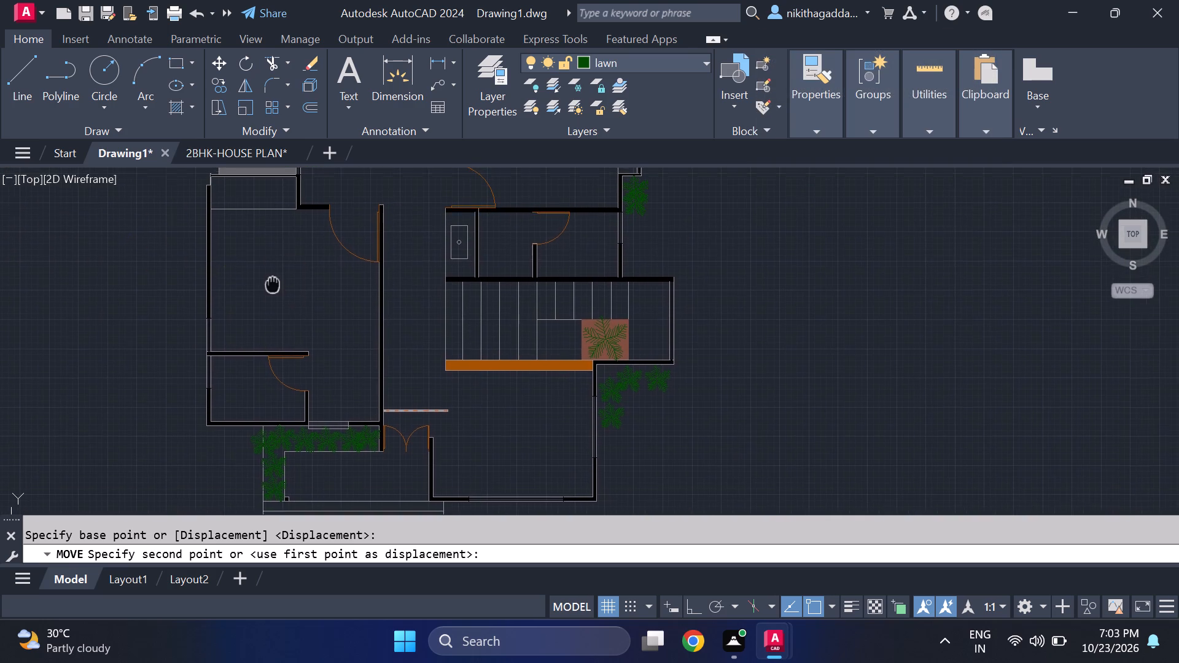
middle_drag(273, 284, 266, 341)
scroll(264, 331, up, 1)
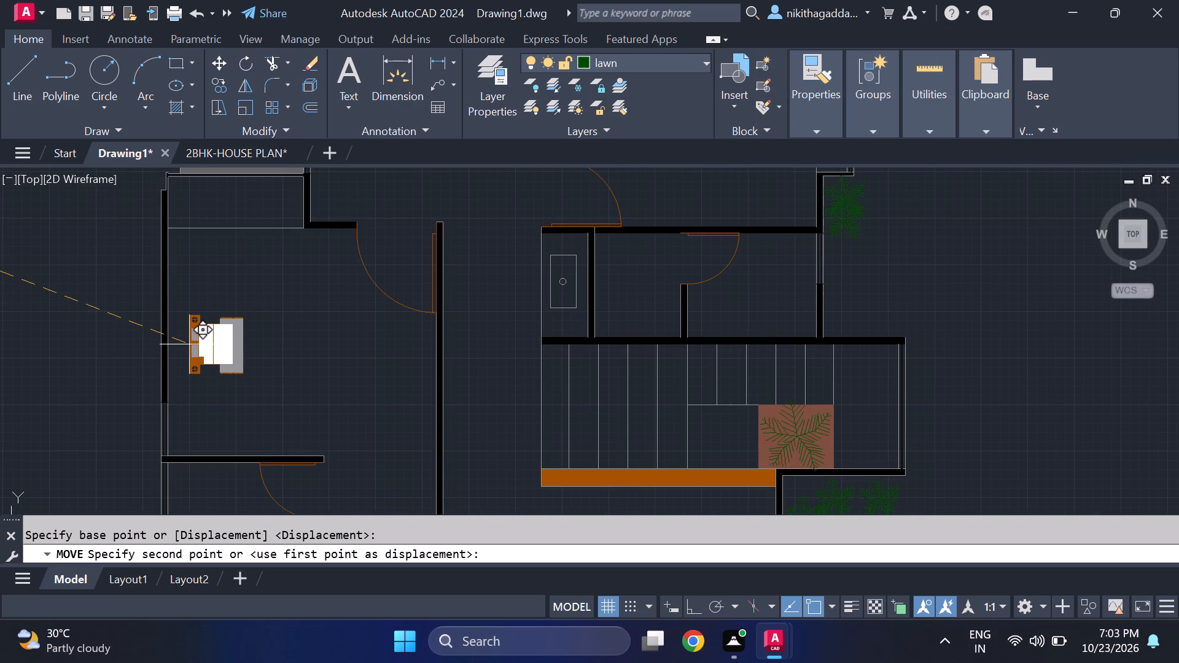
click(187, 337)
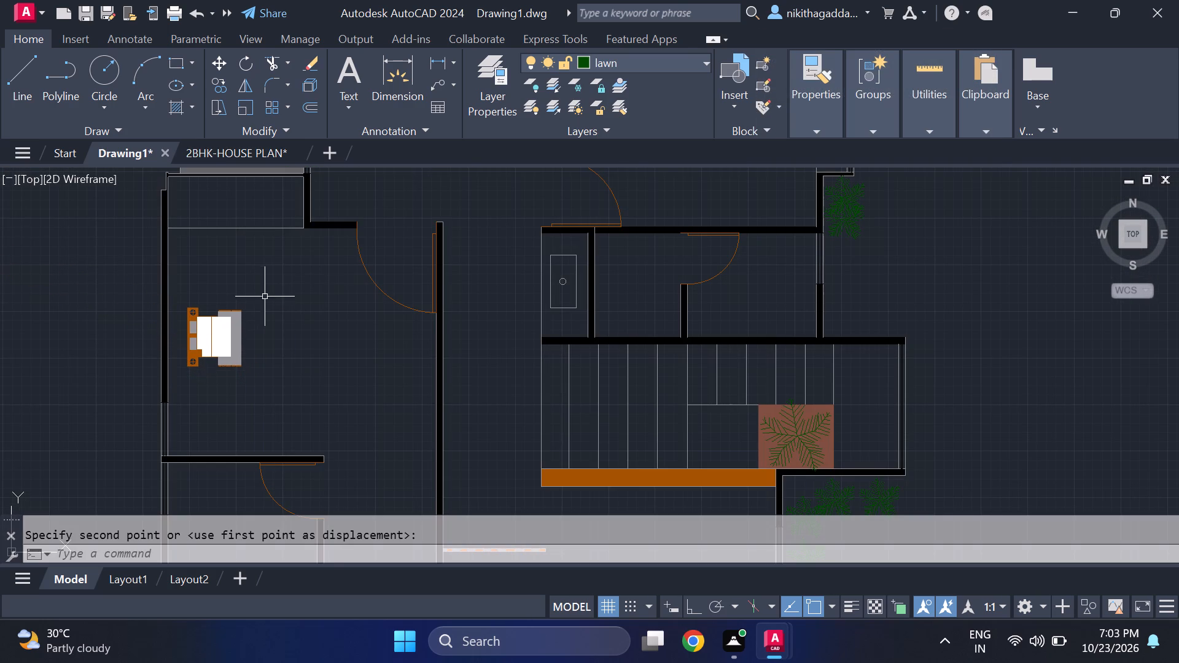
Scale up the bed set in the room south of the grey court to a little over twice its size.
drag(273, 275, 267, 284)
click(182, 394)
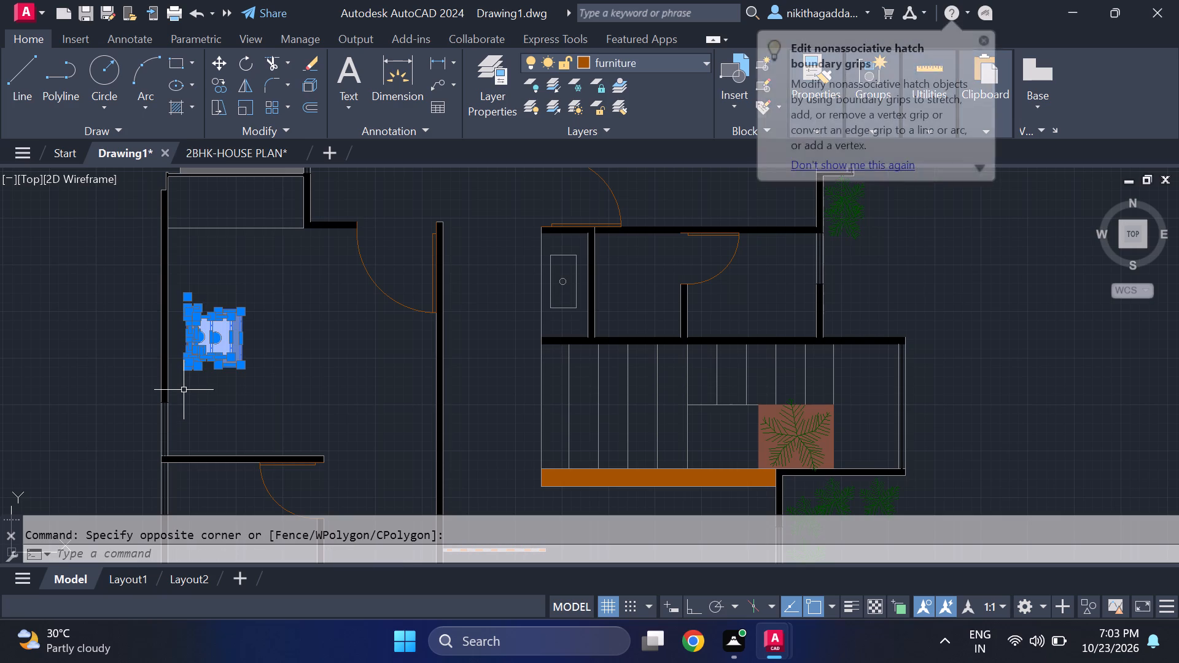
text(sca)
text(le)
key(Return)
scroll(209, 323, up, 1)
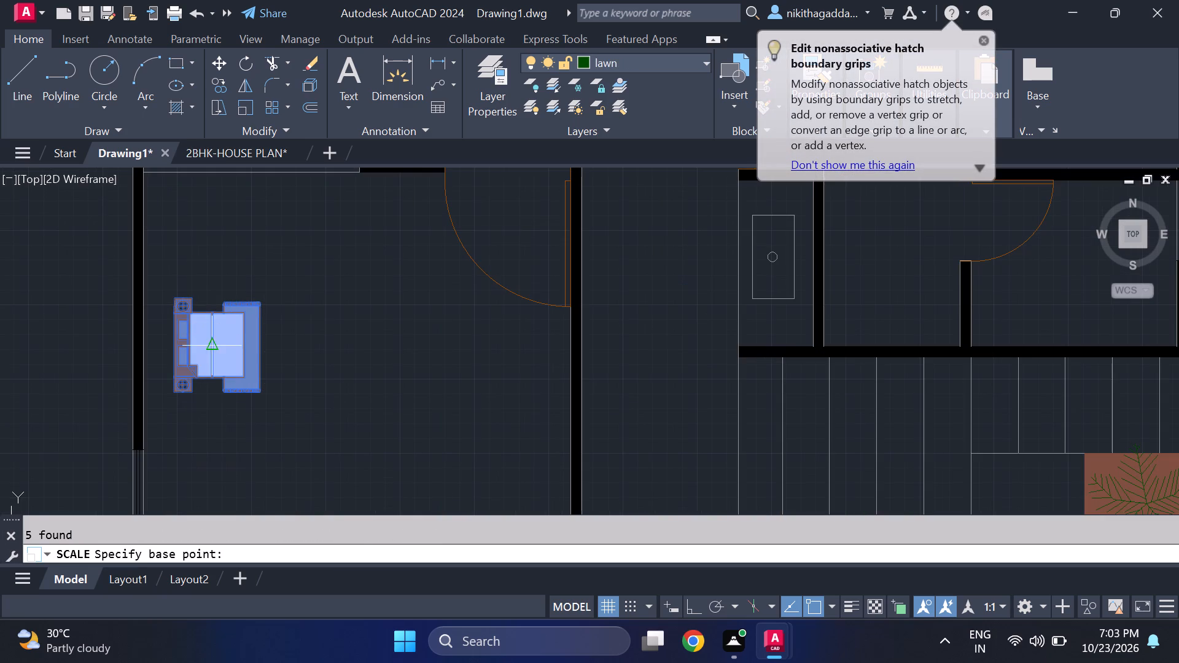
click(206, 350)
middle_drag(294, 273, 292, 274)
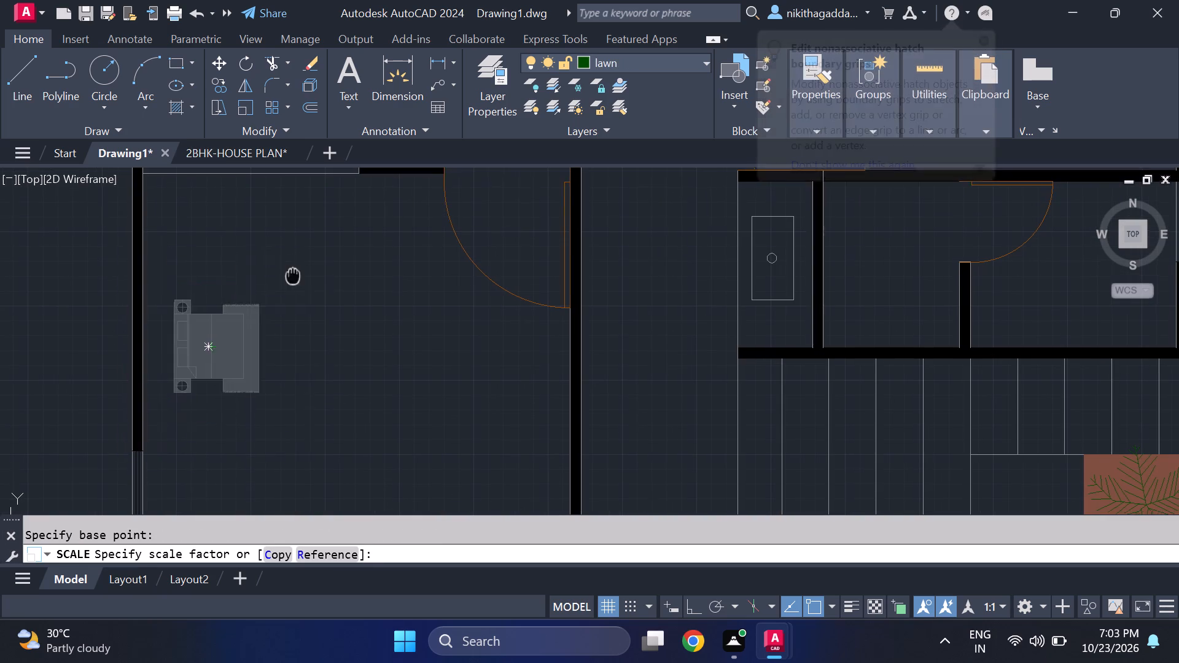
middle_drag(292, 274, 235, 240)
scroll(244, 226, down, 2)
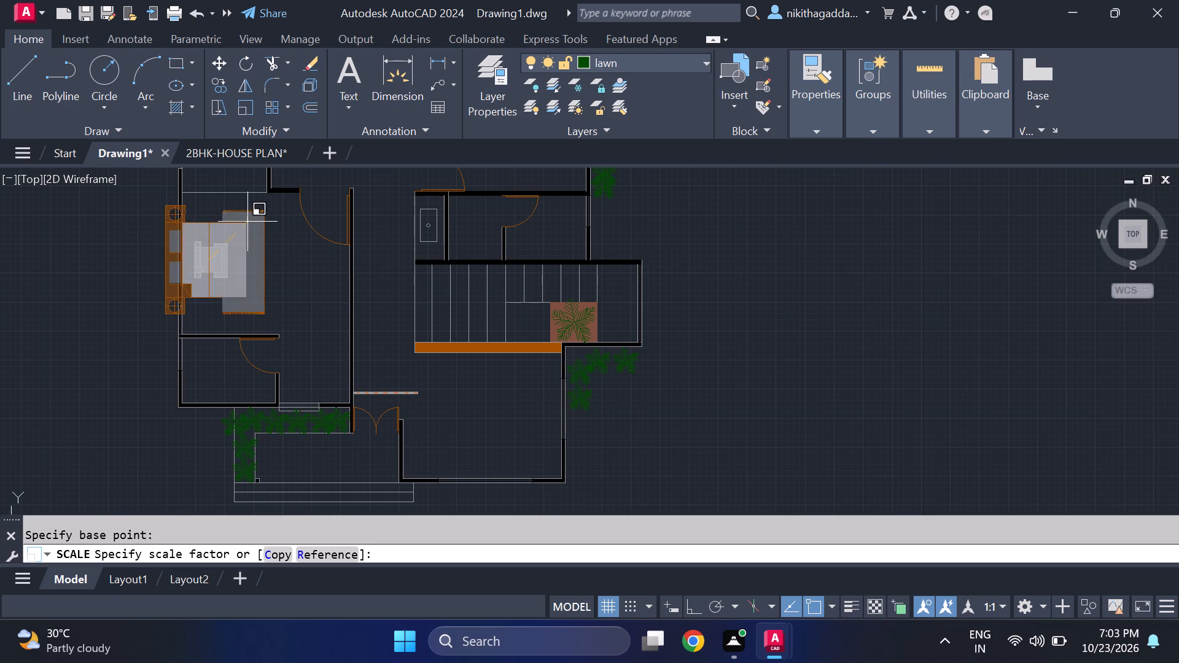
click(239, 230)
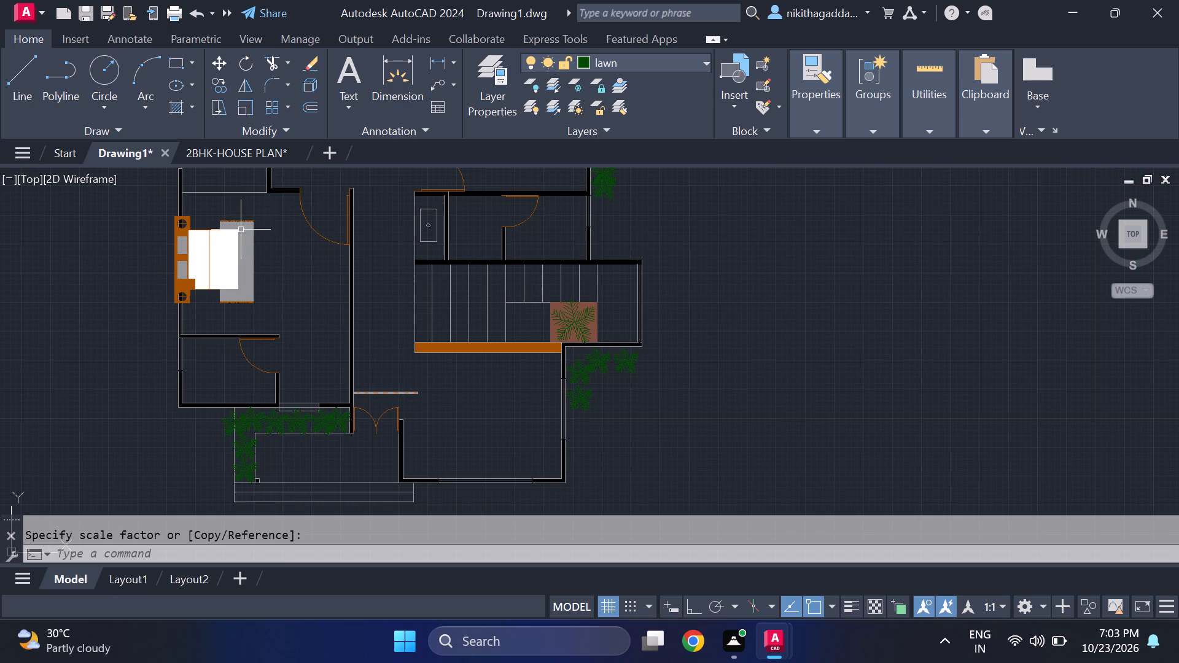
Move the enlarged bed set east so its headboard sits just inside the room's west wall.
drag(270, 207, 267, 217)
click(200, 296)
scroll(201, 268, up, 2)
click(157, 314)
middle_drag(156, 265, 150, 299)
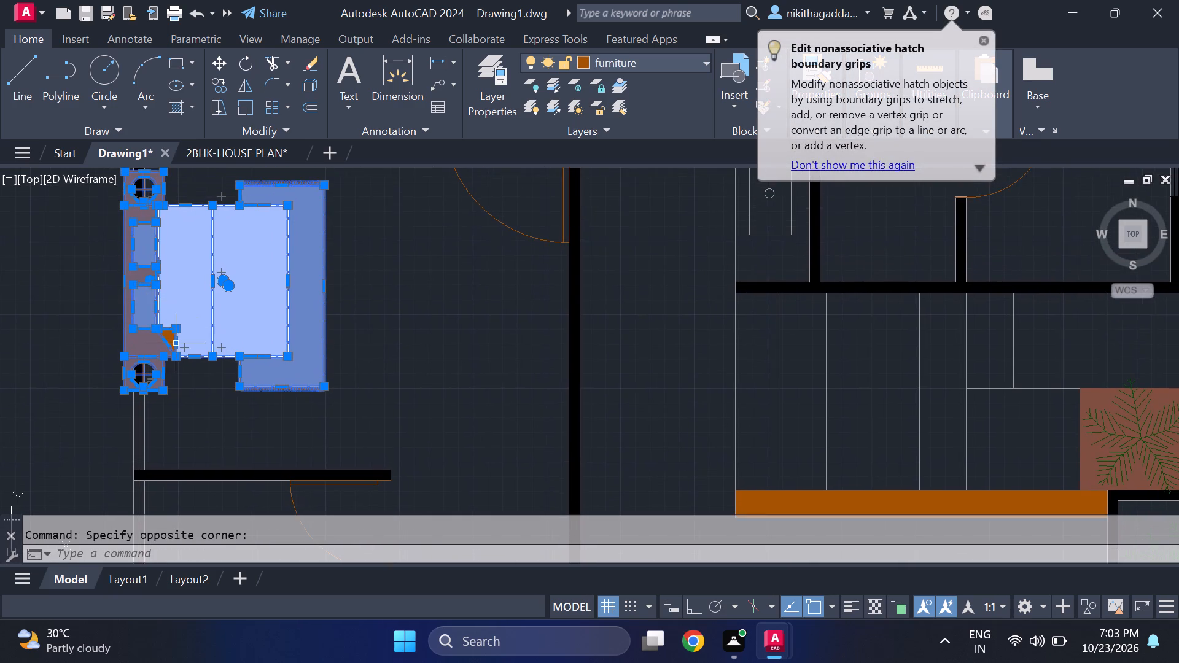
scroll(176, 339, up, 2)
click(158, 339)
middle_drag(165, 273, 151, 312)
scroll(151, 312, down, 3)
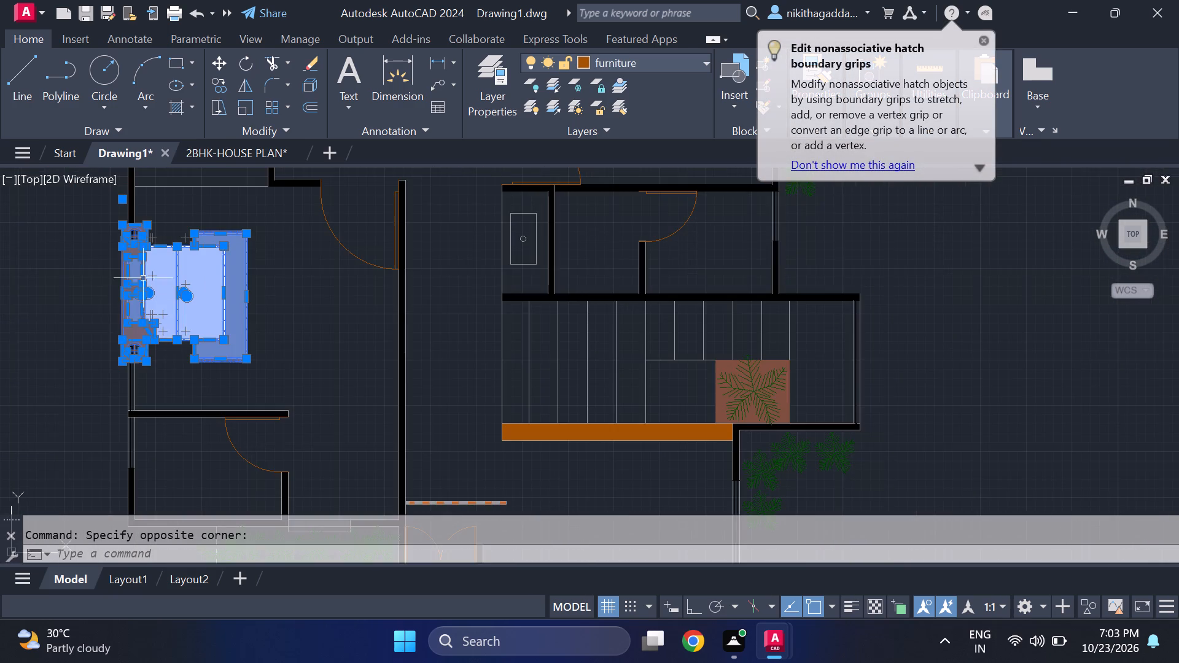
scroll(146, 255, up, 2)
middle_drag(146, 264, 134, 258)
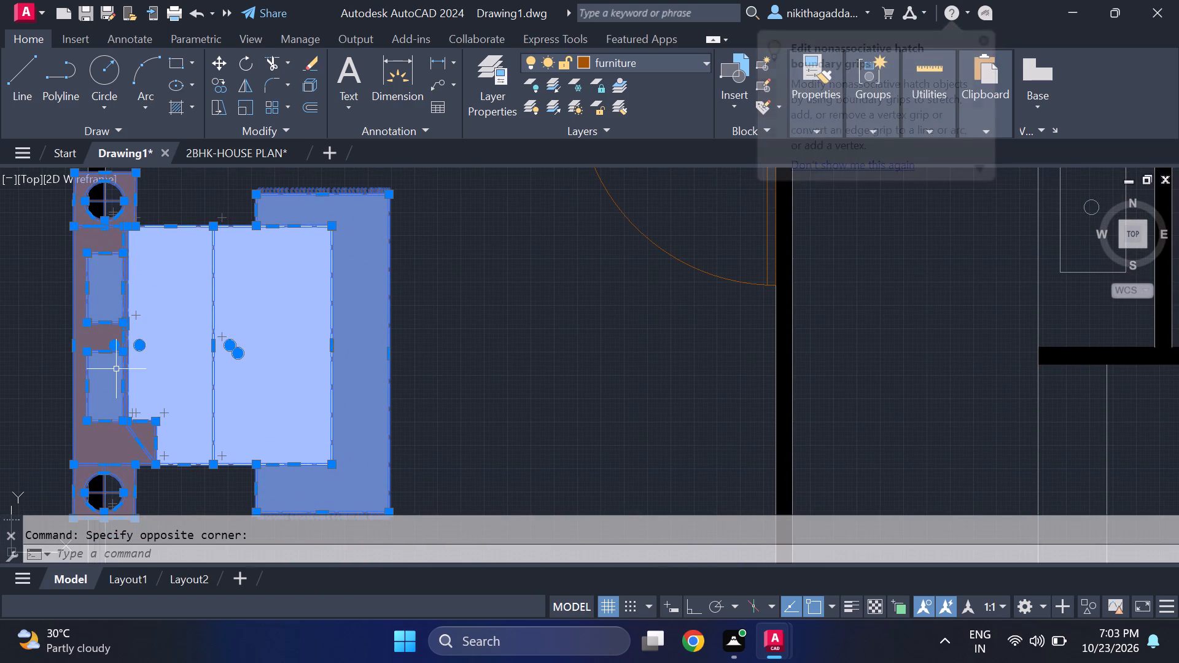
key(m)
key(Return)
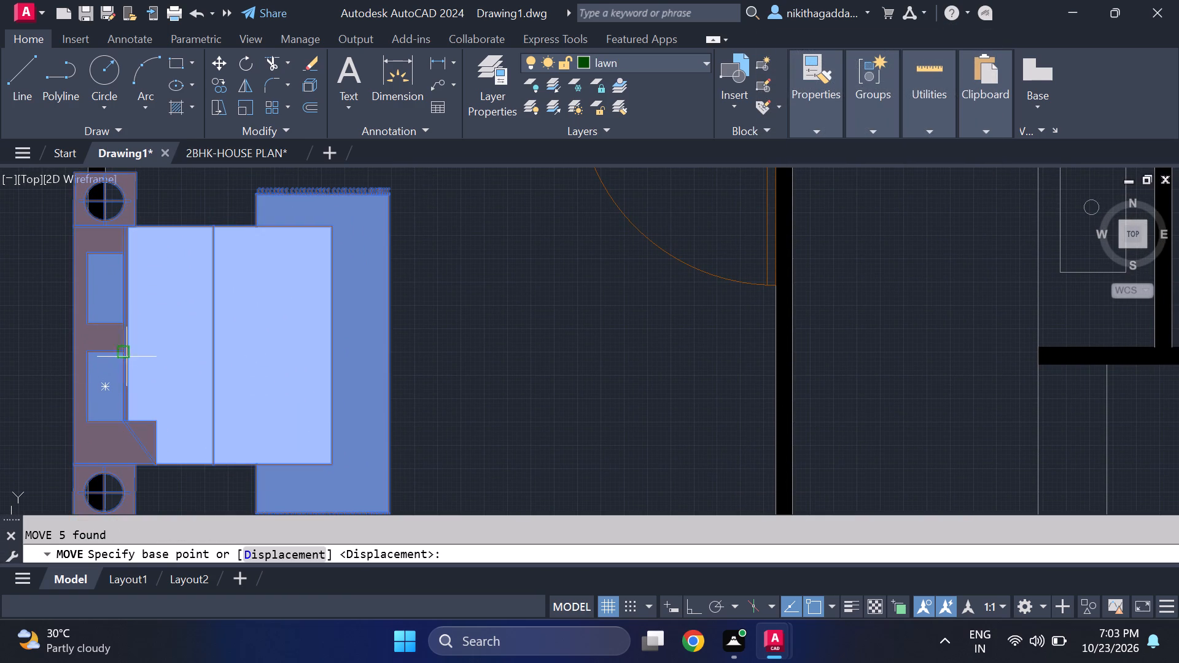
click(72, 315)
scroll(167, 325, down, 3)
scroll(170, 328, up, 3)
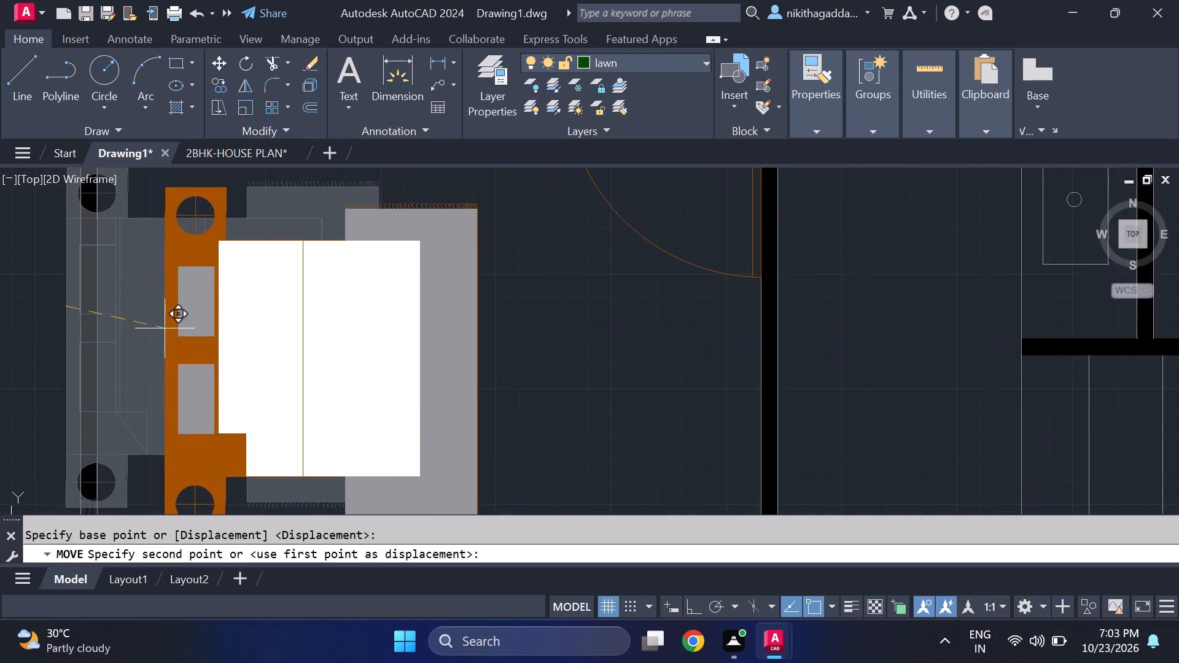
click(111, 319)
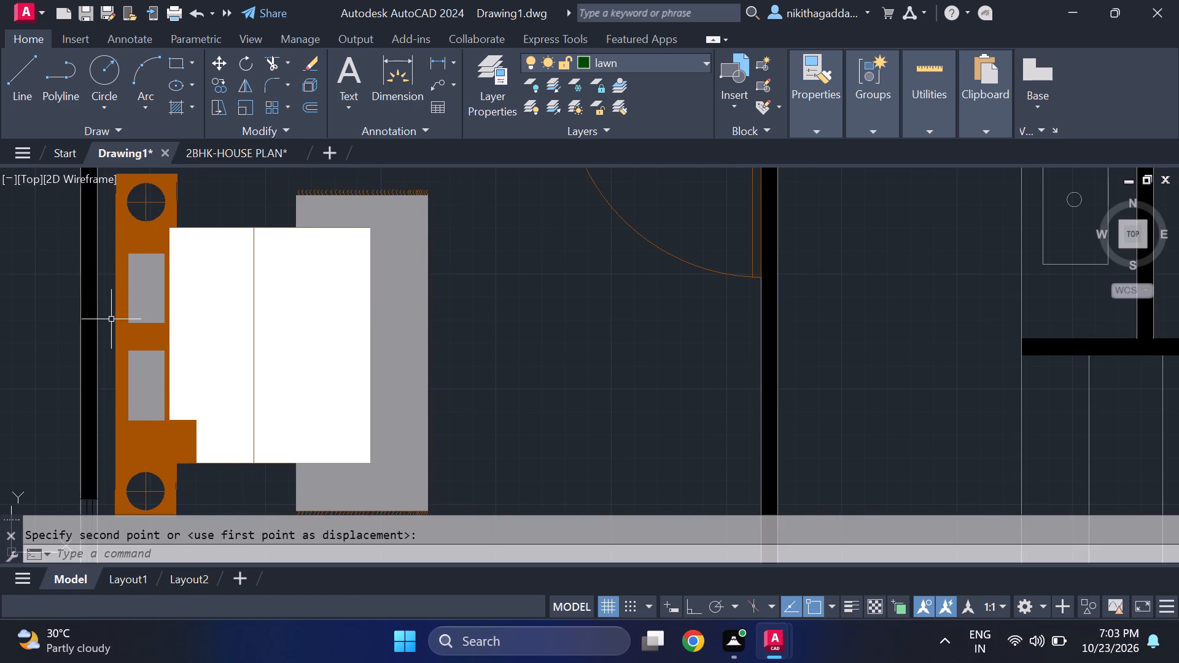
Rotate the duplicate bed set above the dining table 90 degrees clockwise so its headboard faces north.
scroll(135, 301, down, 5)
scroll(166, 331, up, 1)
middle_drag(176, 336, 187, 373)
scroll(177, 338, up, 1)
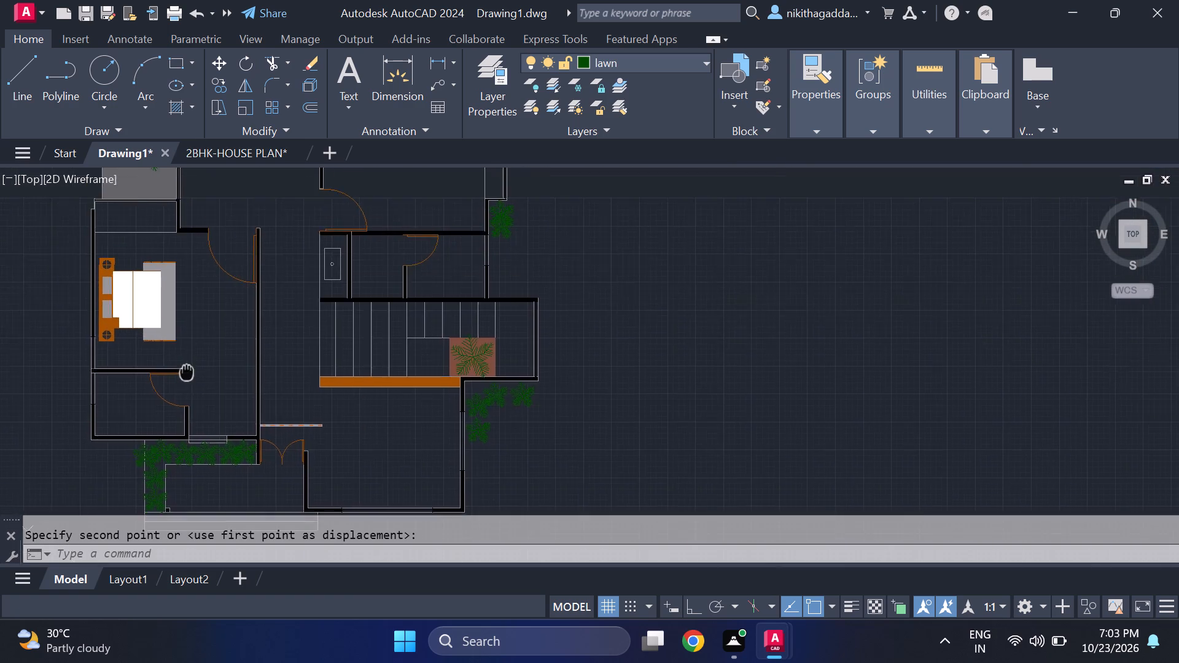
middle_drag(187, 373, 188, 376)
scroll(188, 361, down, 3)
scroll(39, 297, up, 1)
scroll(154, 297, up, 2)
click(155, 286)
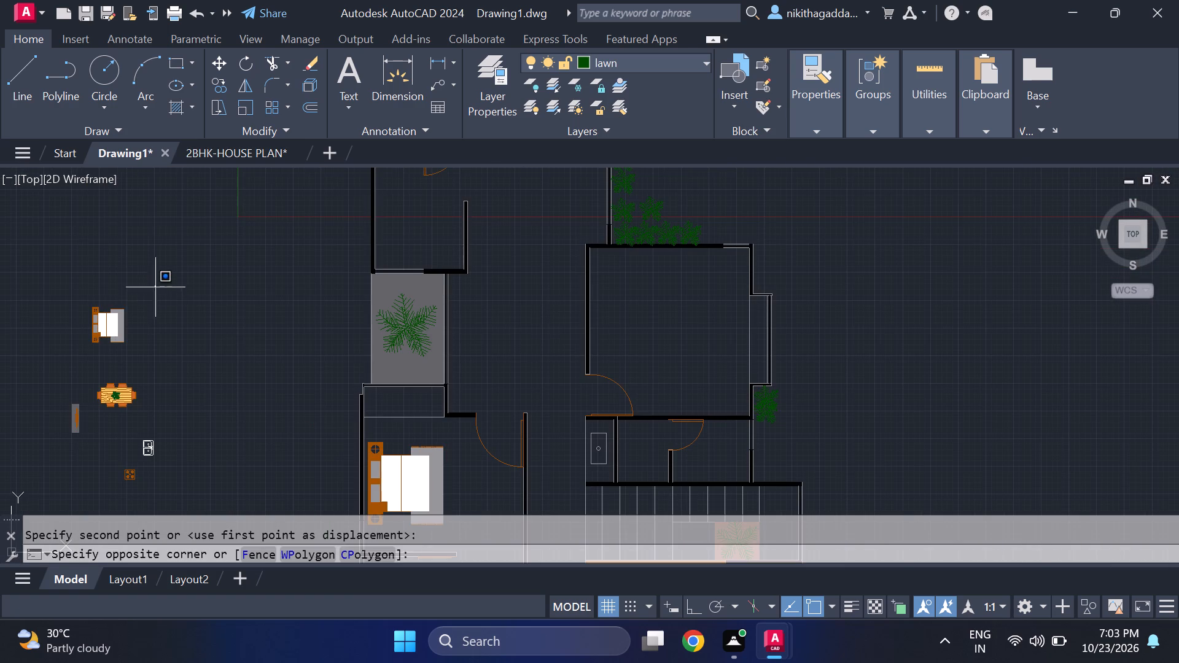
click(53, 355)
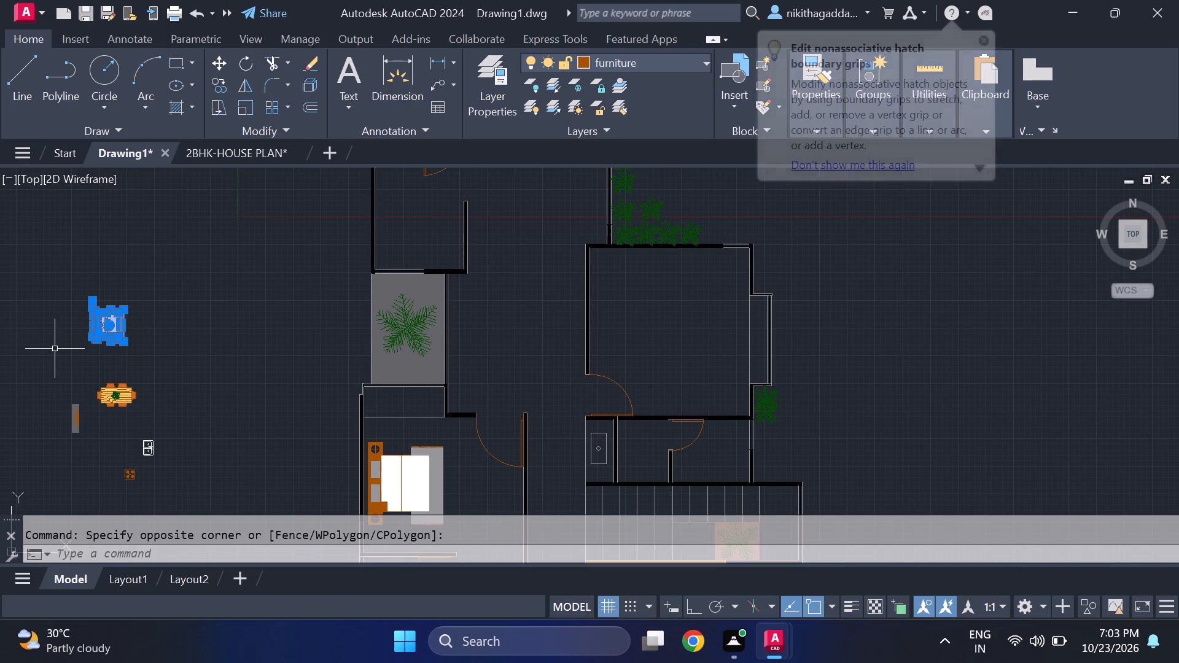
text(ro)
key(Return)
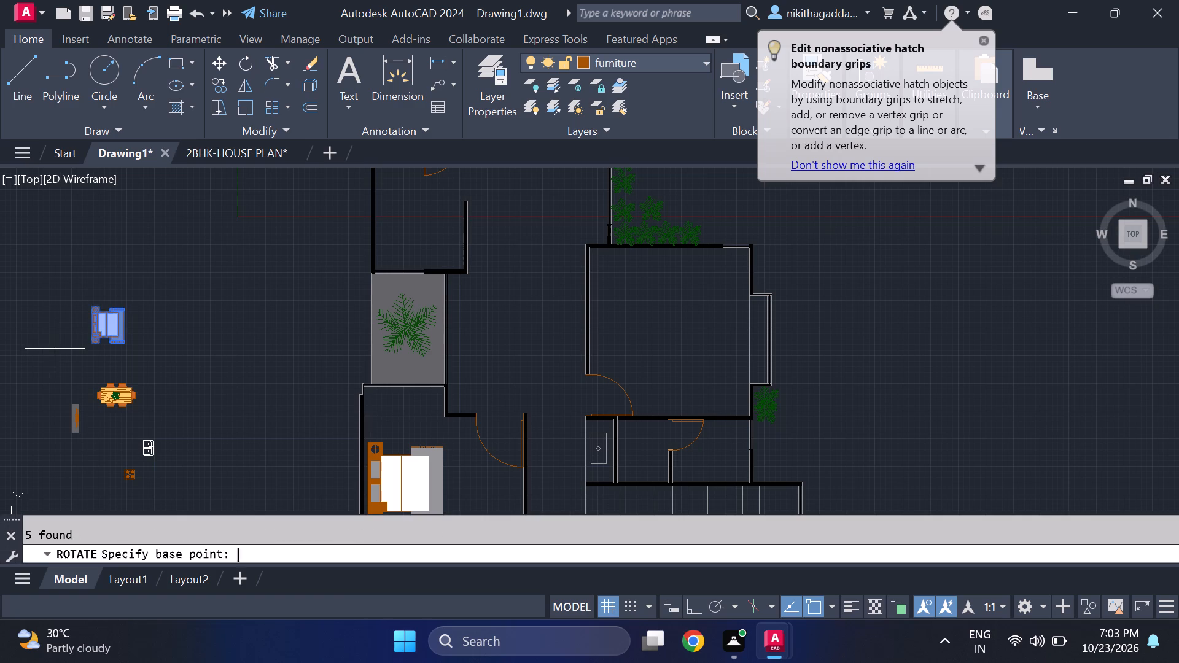
scroll(102, 322, up, 2)
click(111, 320)
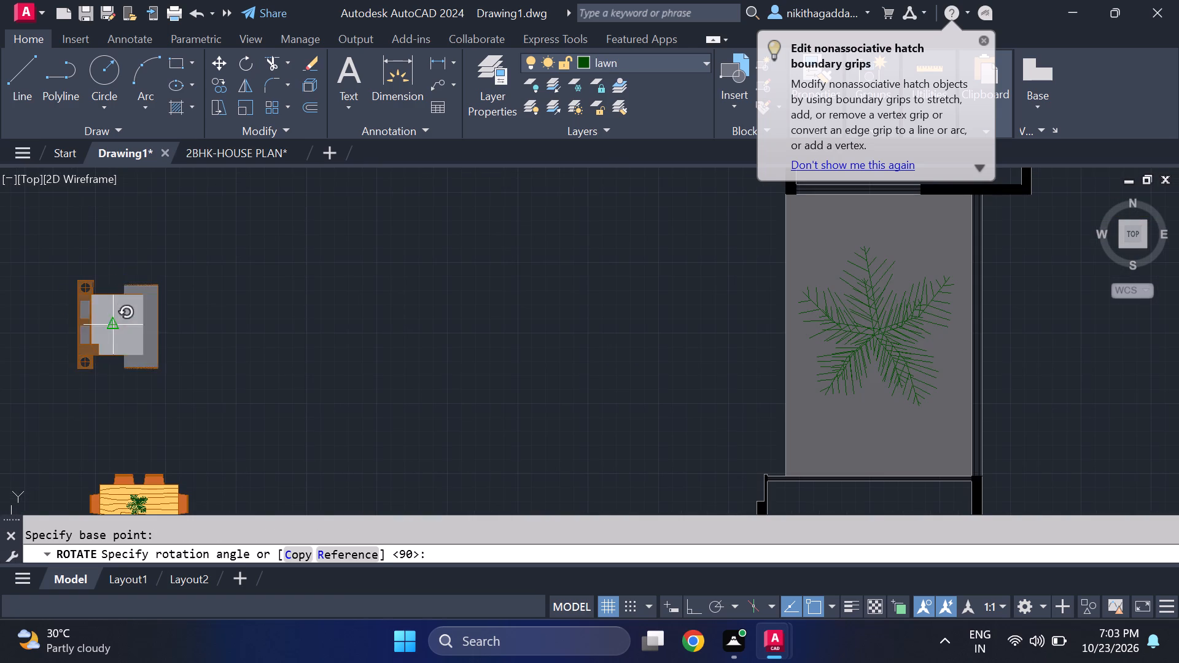
key(F8)
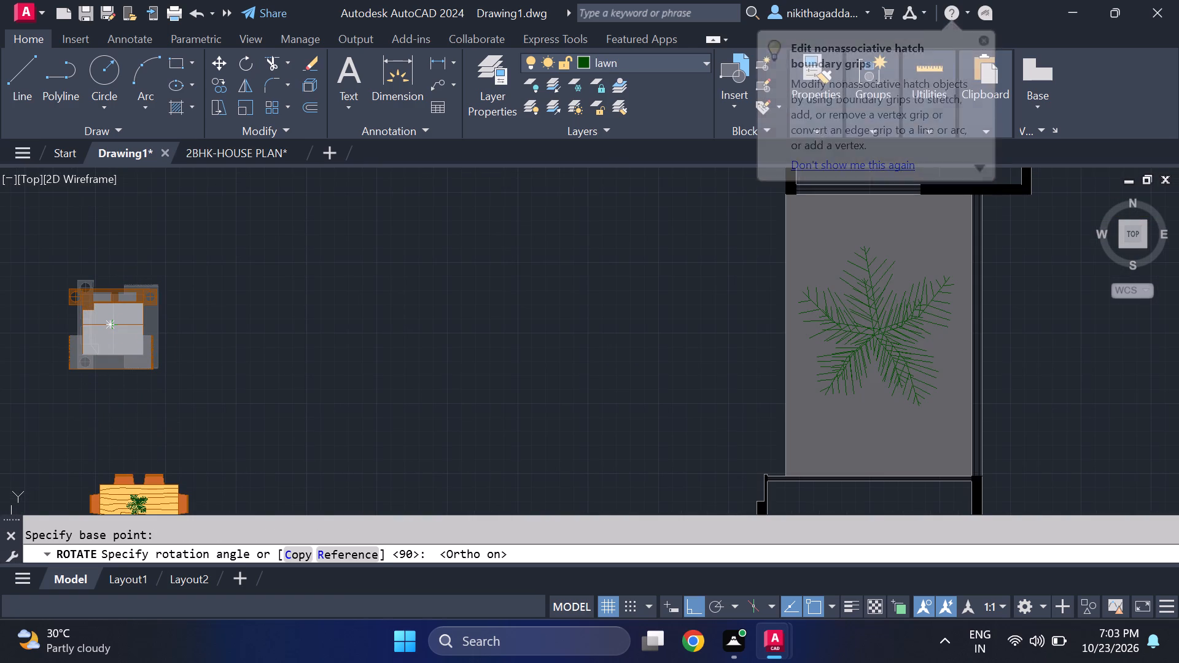
click(92, 436)
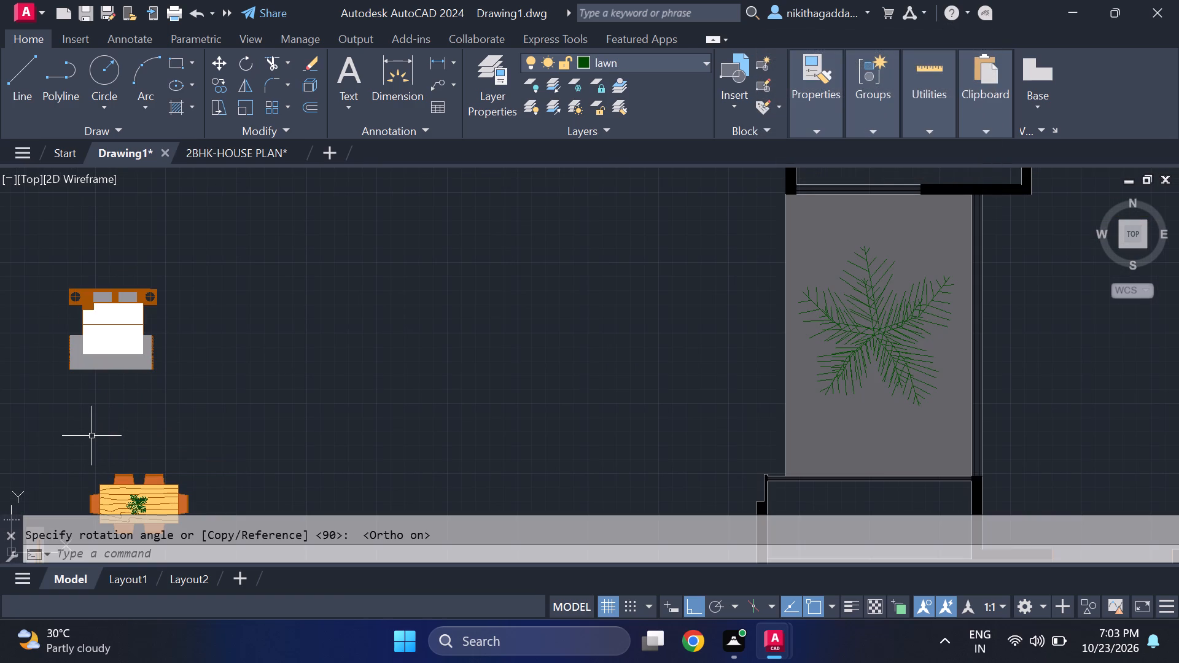
key(F8)
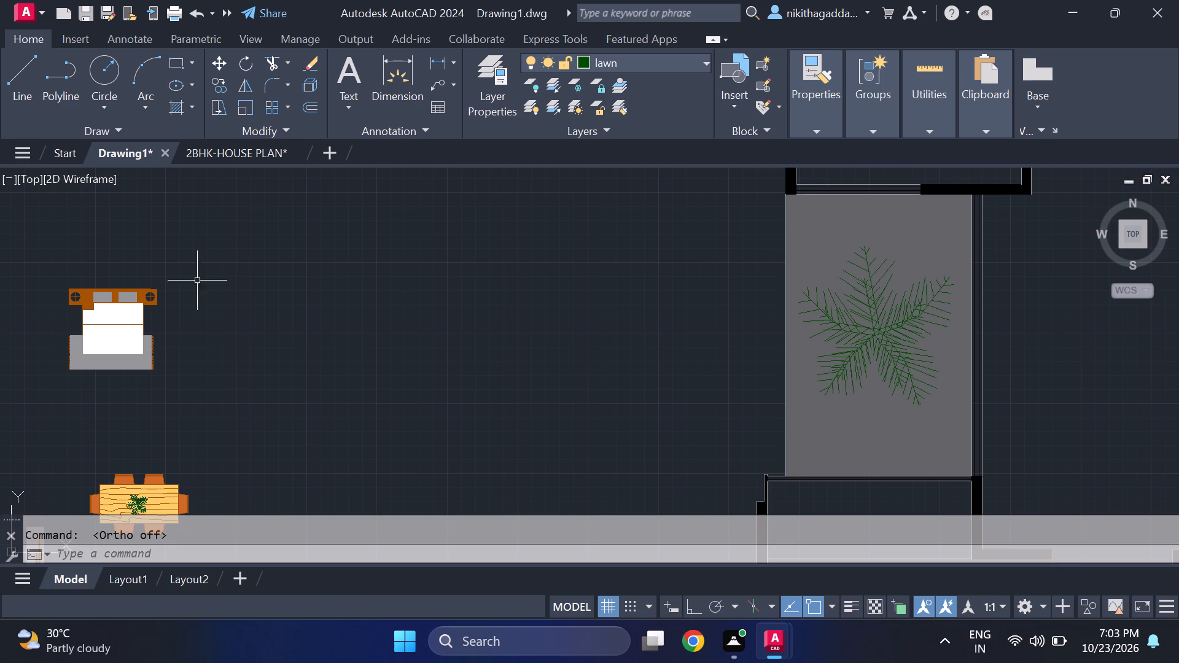
Move the rotated bed set into the large room east of the grey court, with its headboard near the north wall.
drag(279, 231, 271, 237)
click(39, 362)
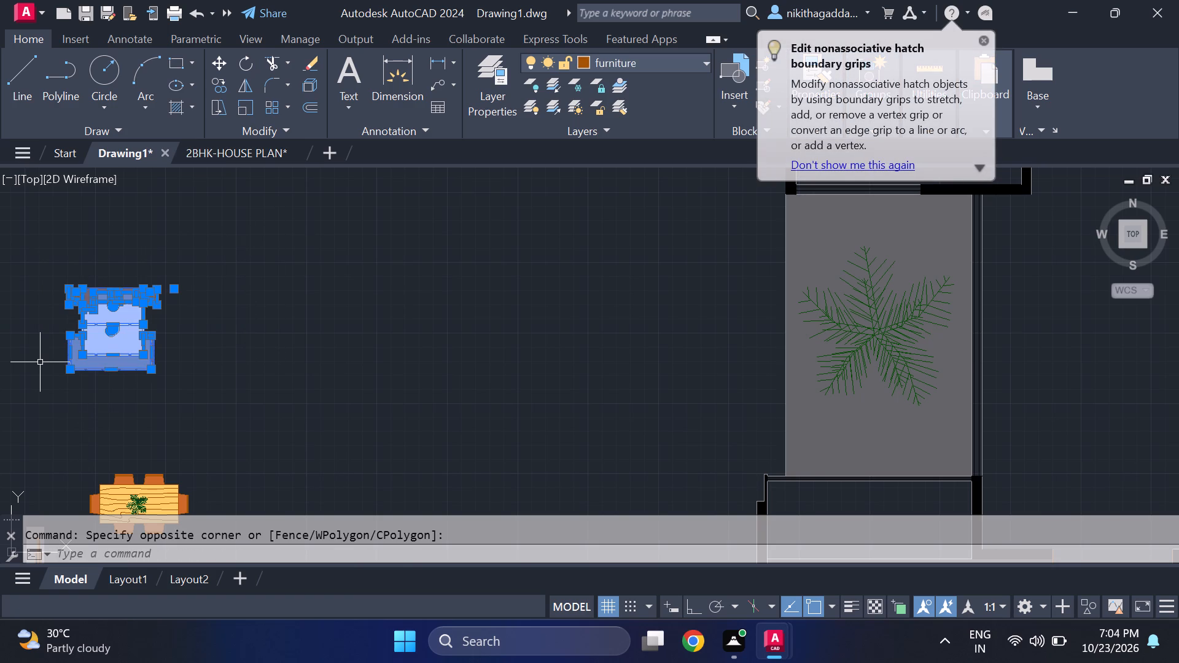
key(m)
key(Return)
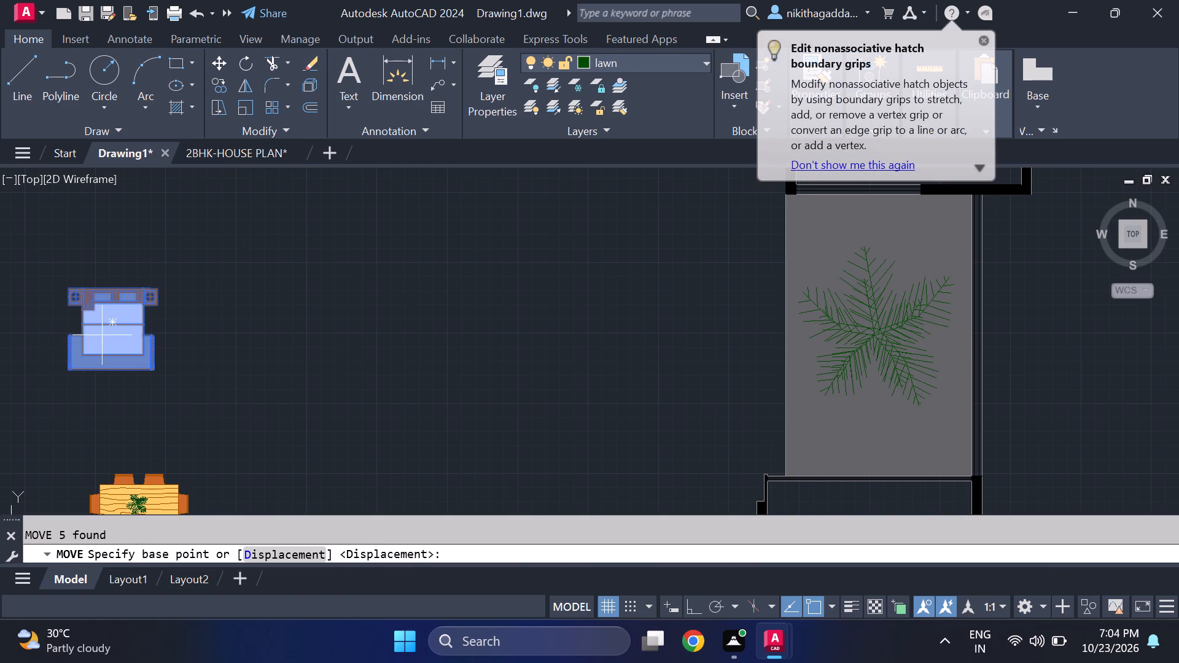
click(109, 325)
scroll(376, 305, down, 2)
middle_drag(383, 310, 0, 497)
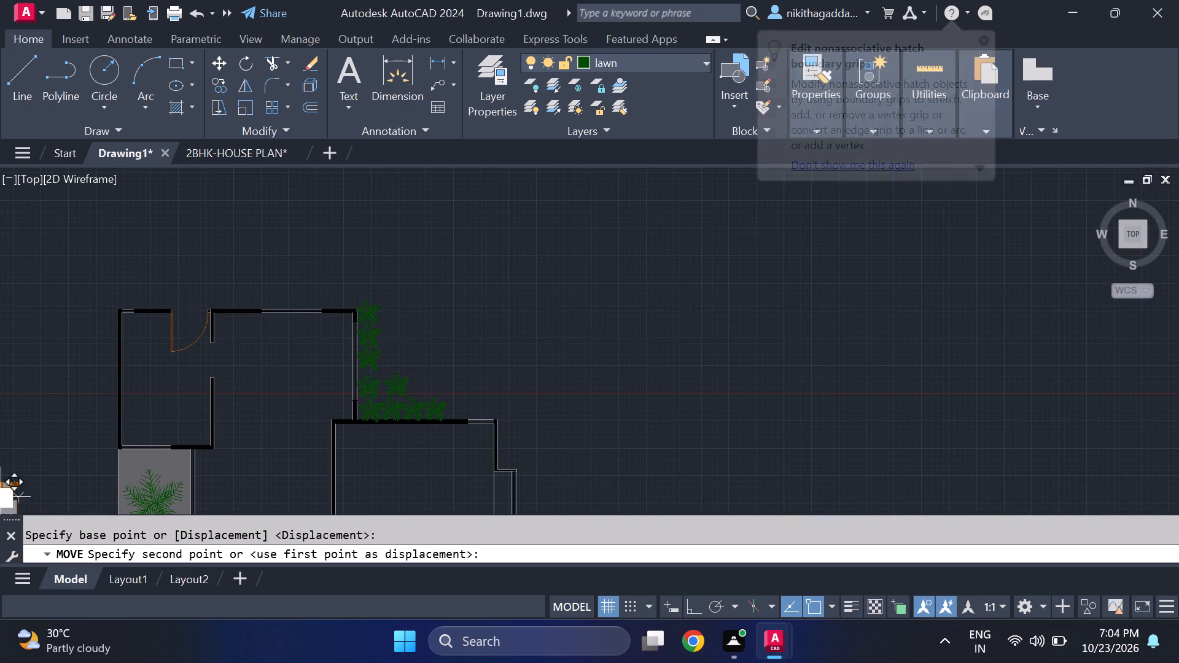
middle_drag(251, 386, 94, 282)
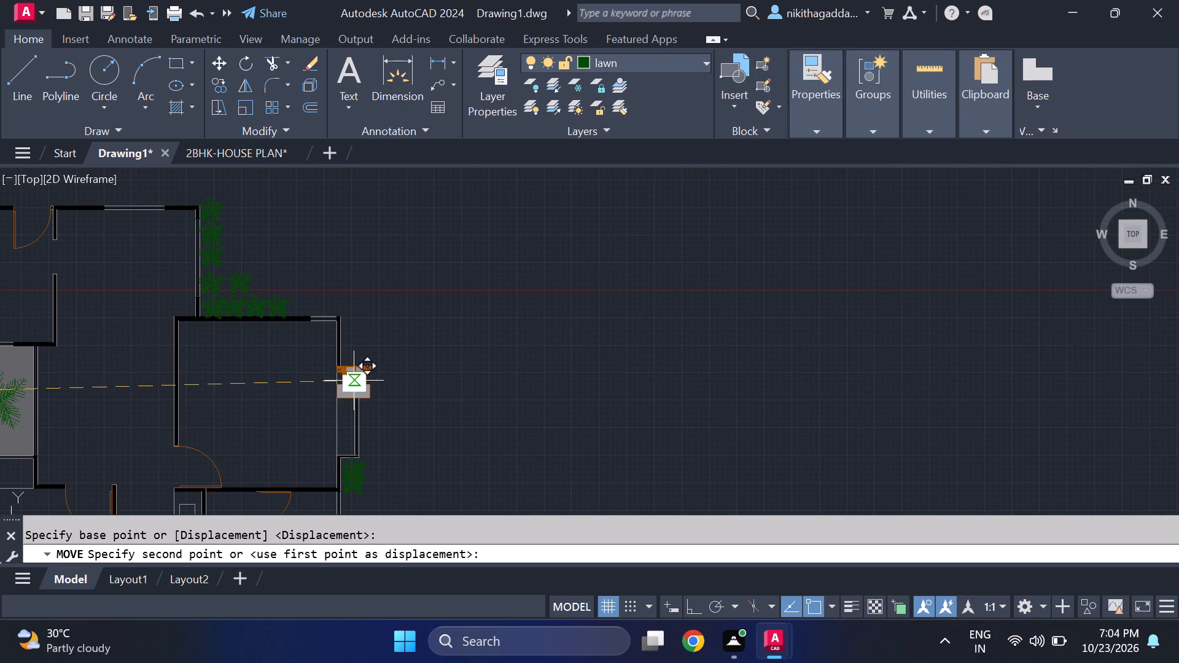
scroll(272, 363, up, 3)
middle_drag(251, 361, 454, 374)
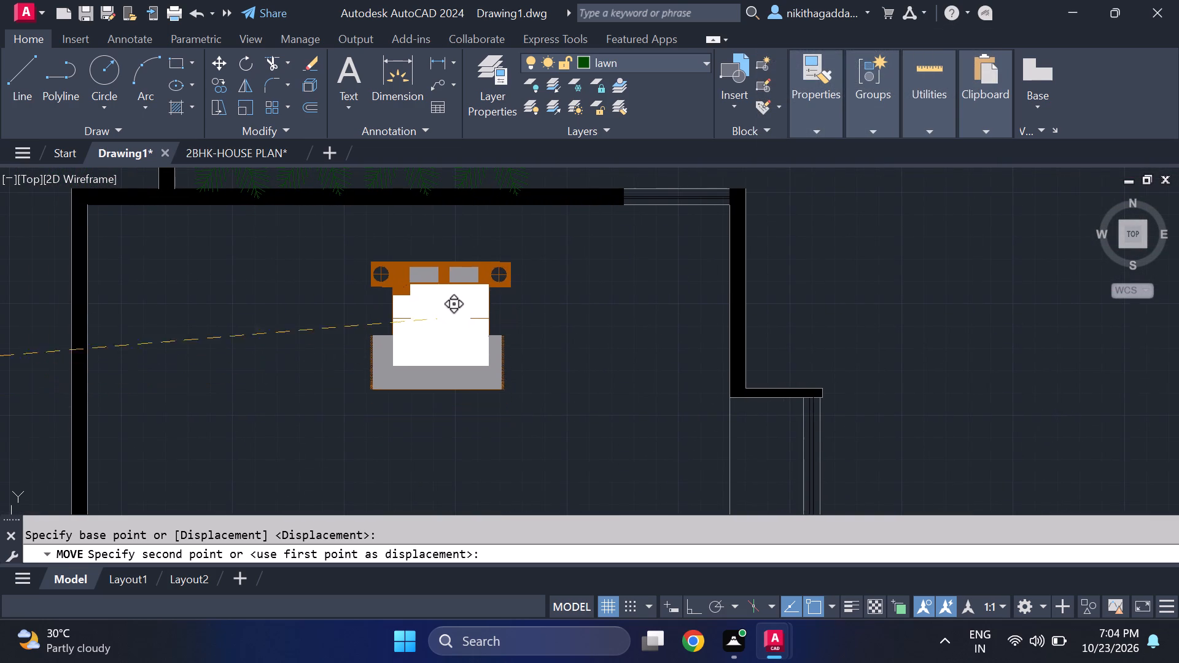
scroll(433, 285, up, 1)
middle_drag(433, 284, 508, 339)
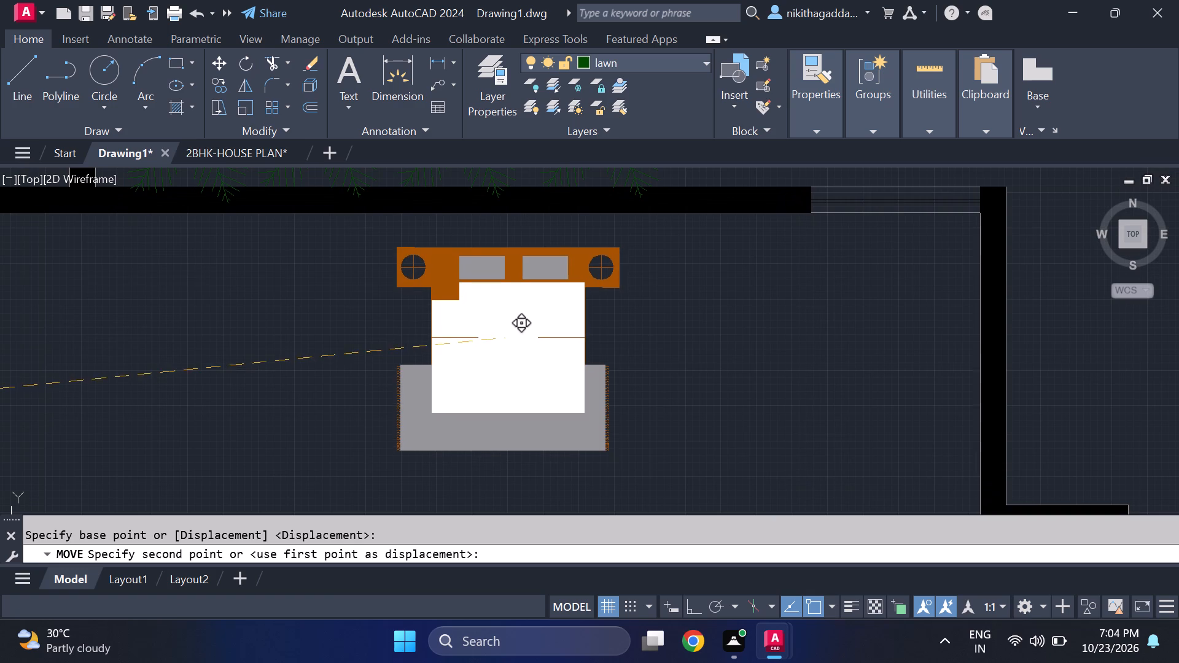
drag(467, 388, 474, 377)
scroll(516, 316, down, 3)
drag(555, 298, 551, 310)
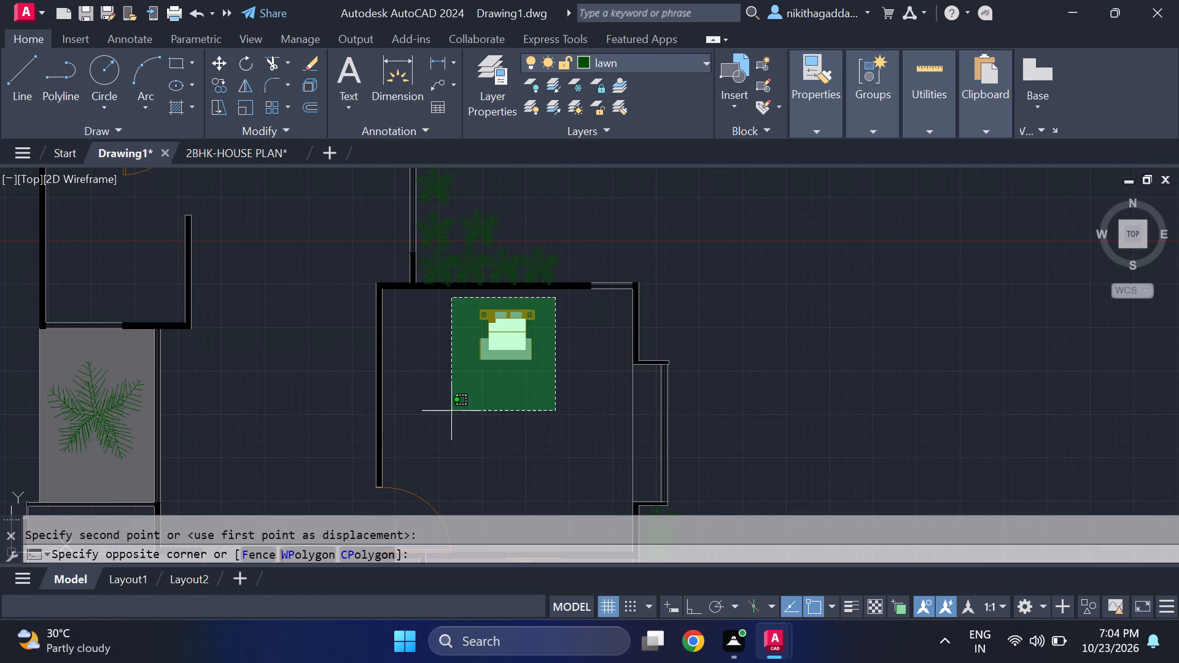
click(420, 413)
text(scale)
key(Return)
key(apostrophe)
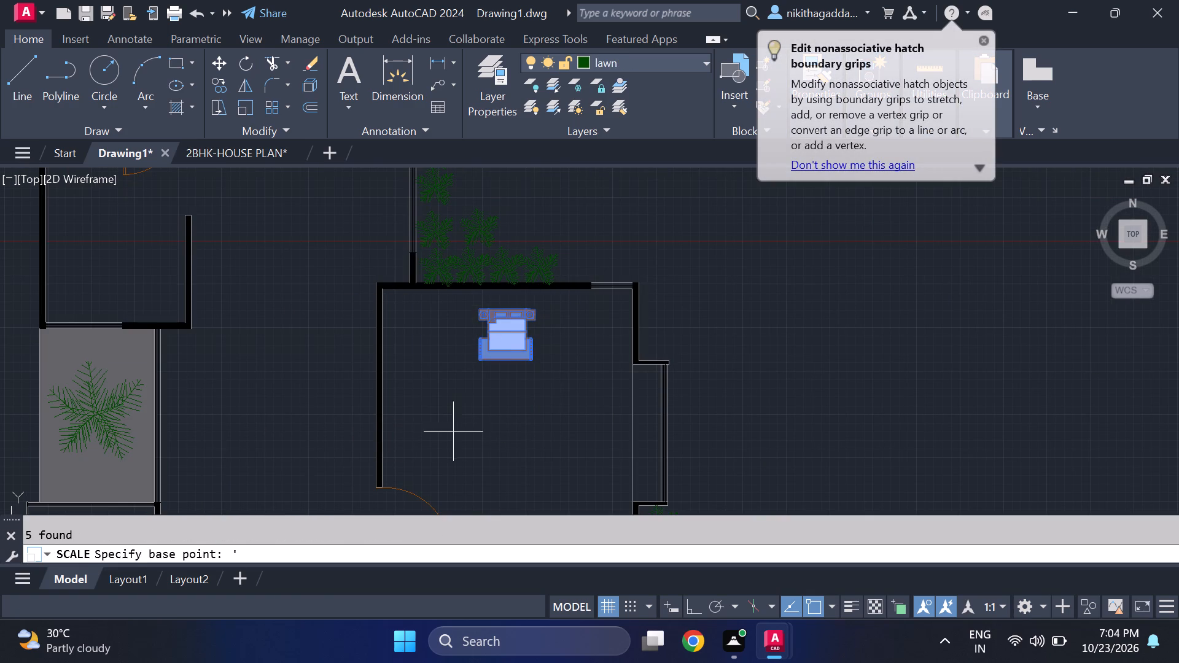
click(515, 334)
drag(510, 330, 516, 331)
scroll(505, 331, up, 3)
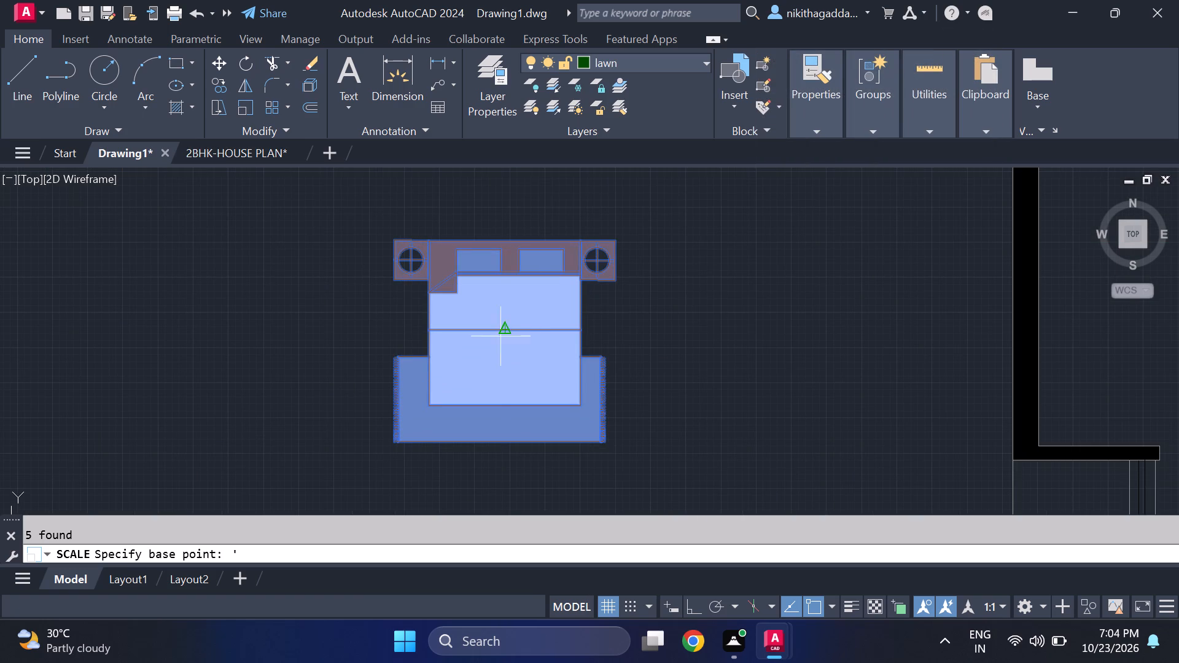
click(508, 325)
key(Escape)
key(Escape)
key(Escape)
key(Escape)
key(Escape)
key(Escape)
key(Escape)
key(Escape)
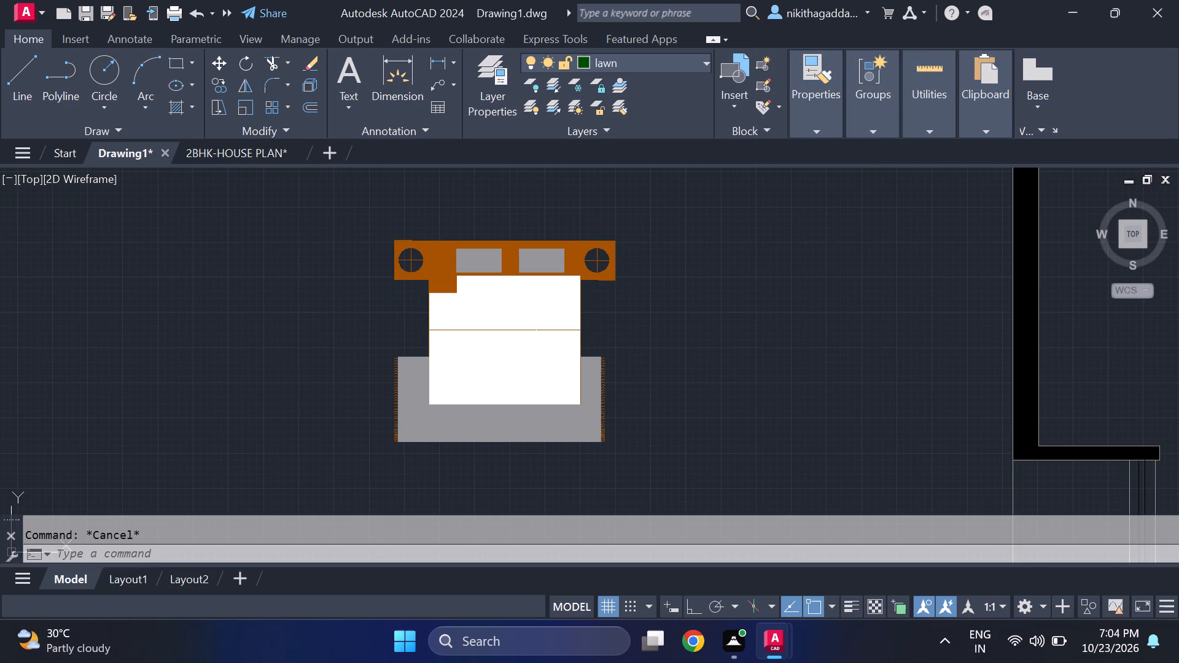
Scale up the bed set in the large room east of the grey court to nearly three times its size.
text(scale)
key(Return)
drag(656, 192, 657, 206)
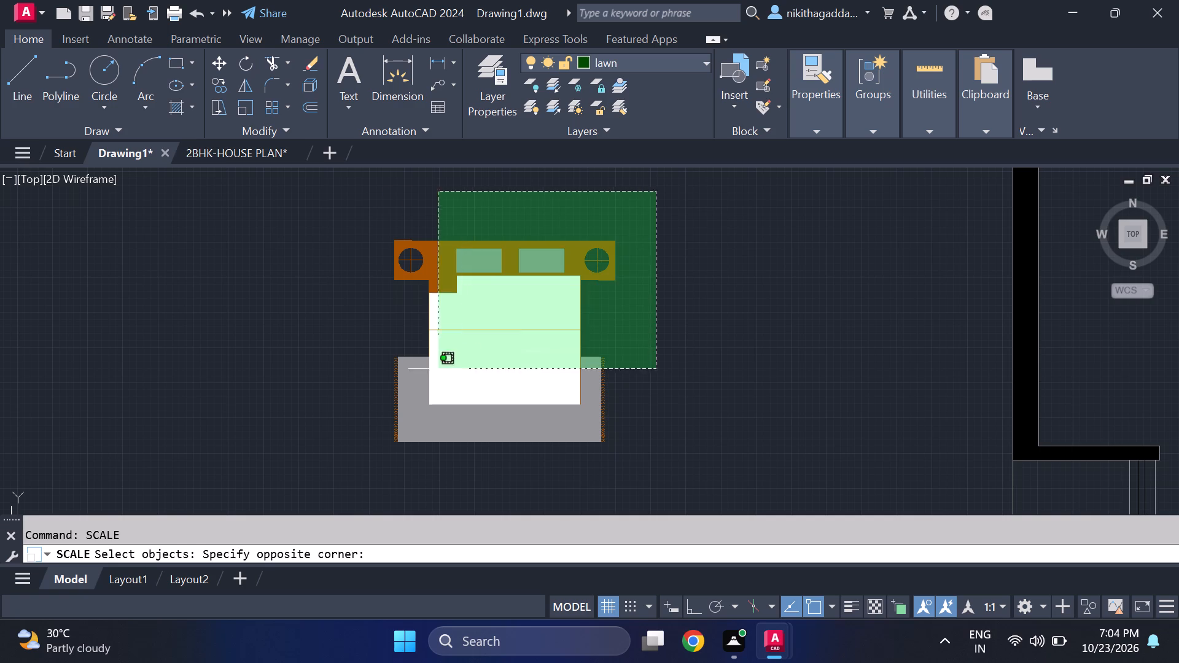
drag(295, 464, 305, 460)
key(Return)
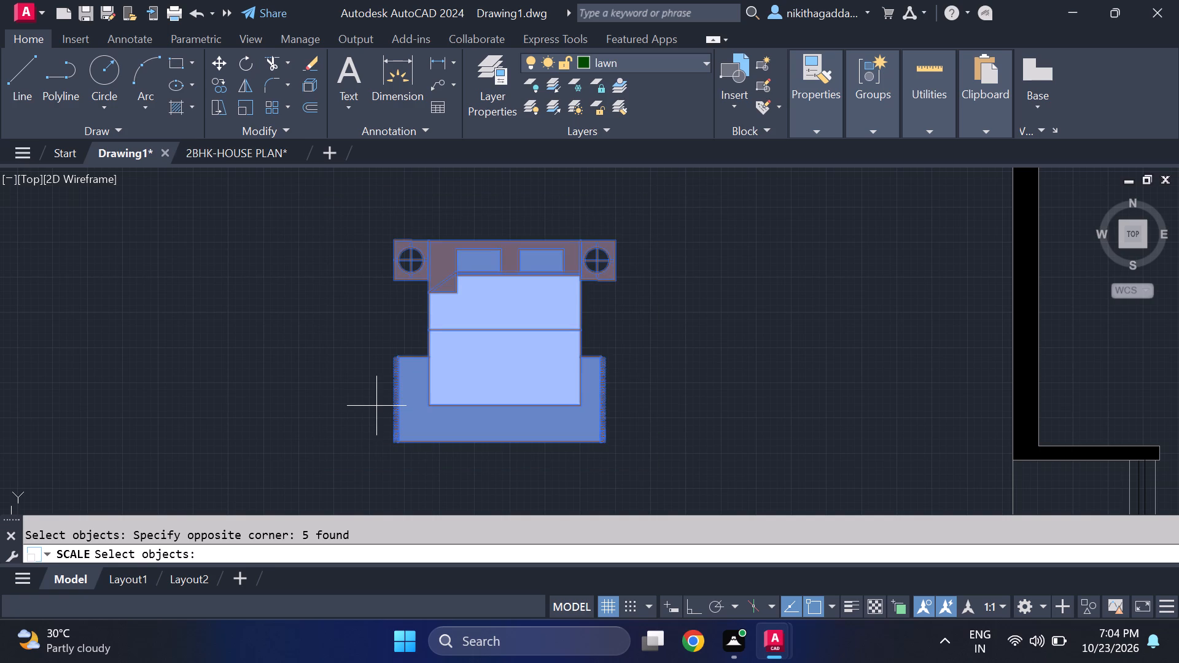
click(504, 319)
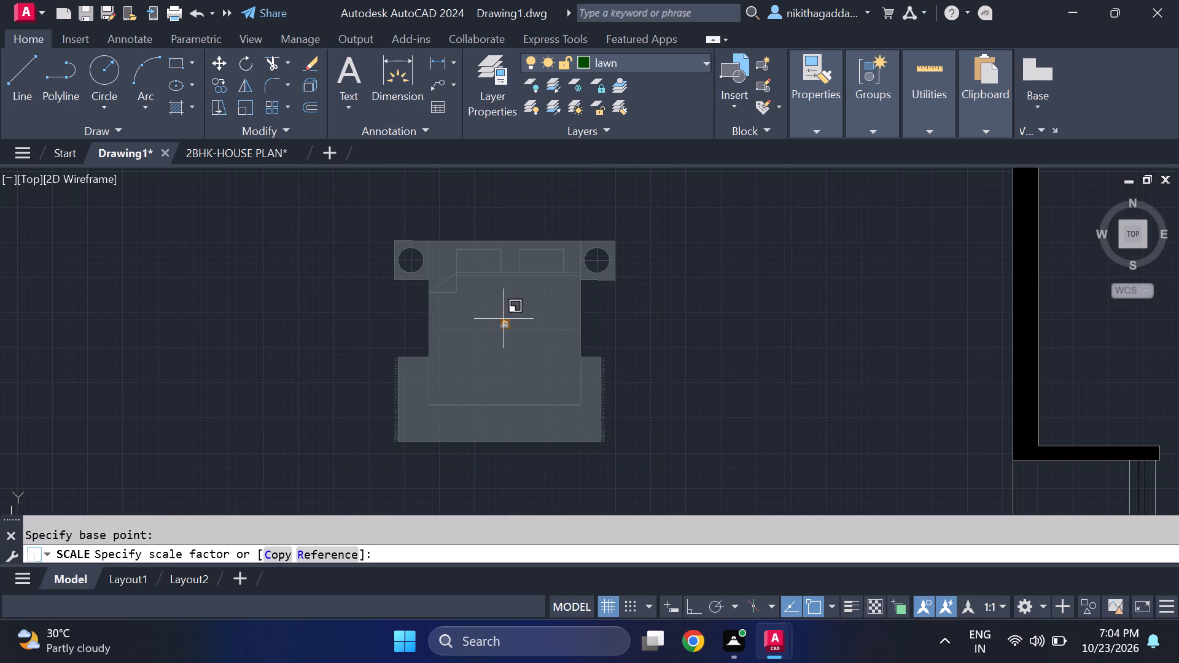
scroll(645, 212, down, 3)
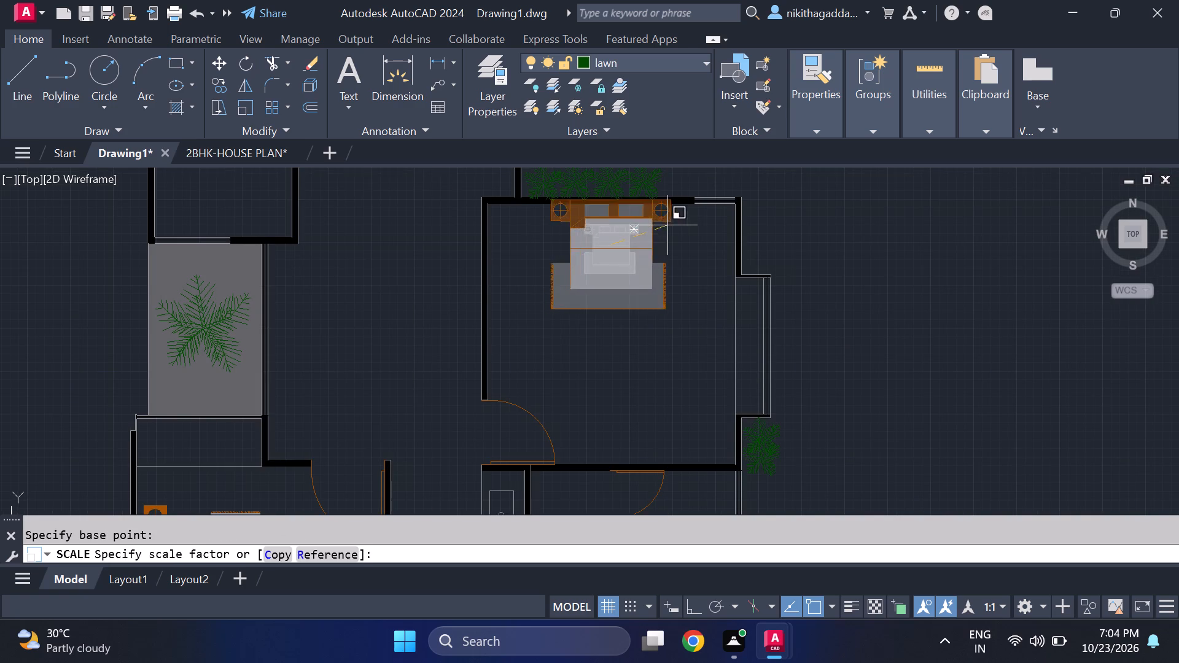
middle_drag(678, 238, 632, 269)
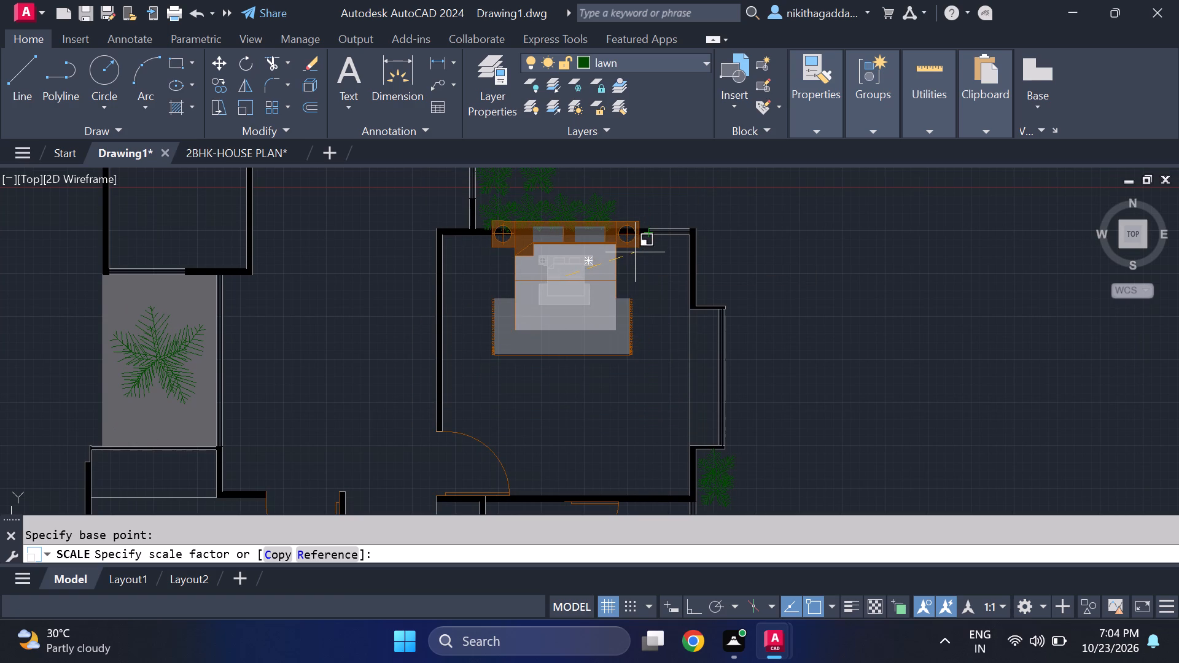
click(635, 252)
Move the enlarged bed set south so its headboard sits just inside the large room's north wall.
drag(641, 252, 639, 259)
click(492, 352)
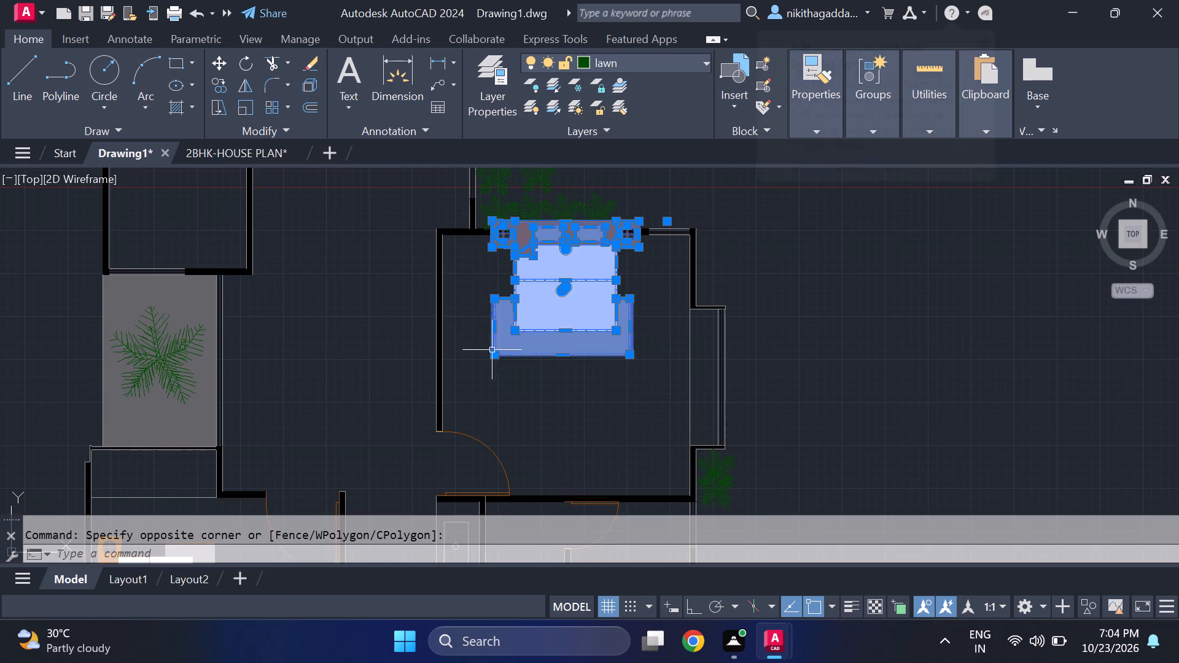
scroll(548, 239, up, 3)
scroll(539, 257, down, 3)
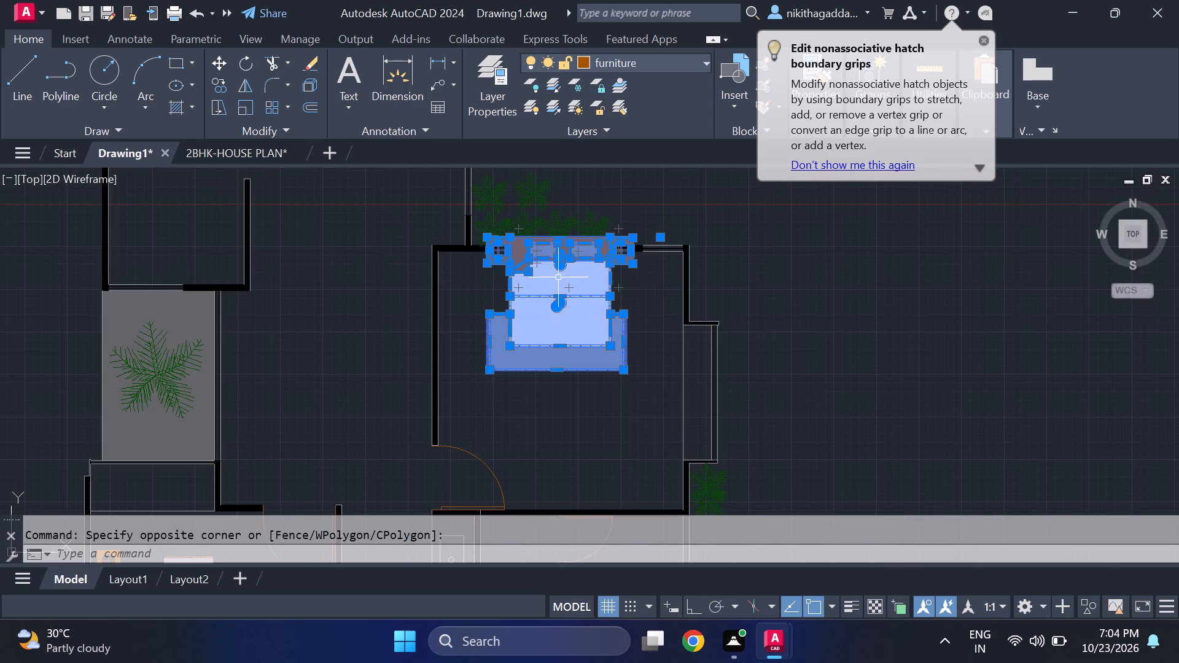
key(m)
key(Return)
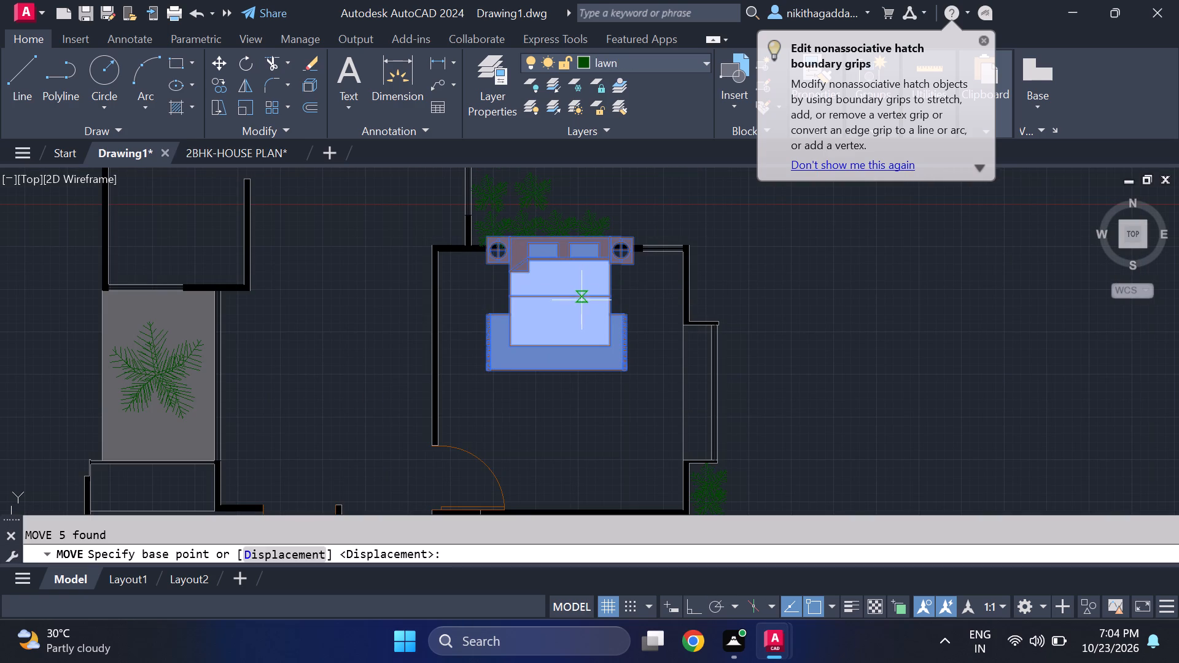
click(561, 294)
scroll(556, 325, up, 2)
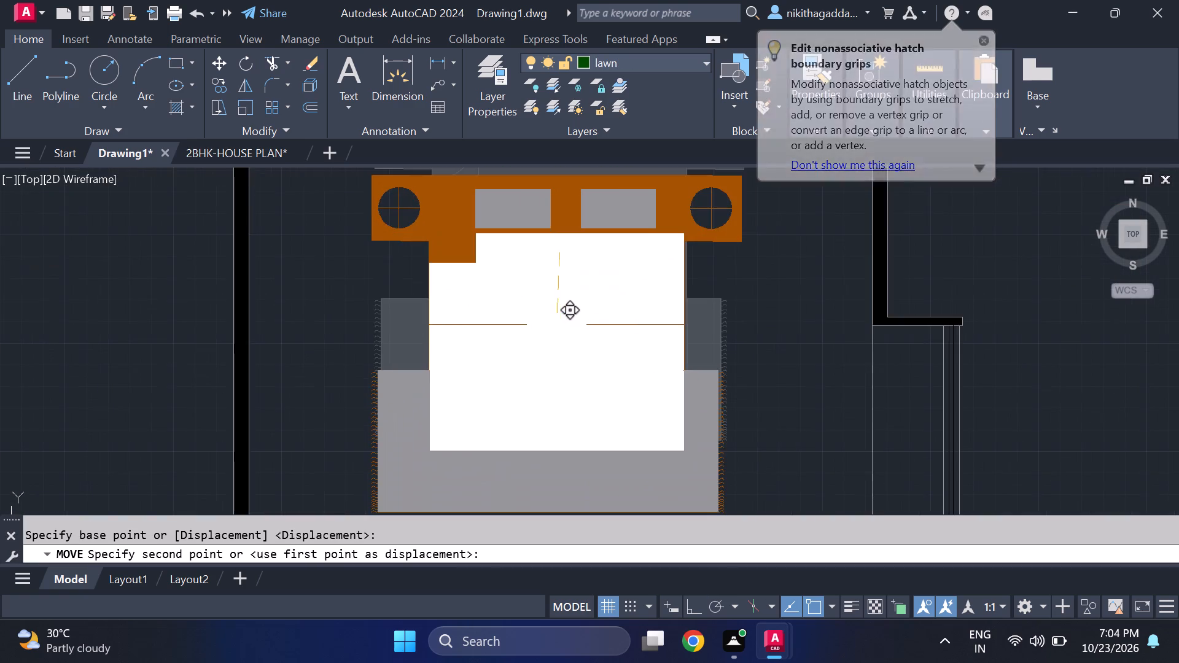
middle_drag(560, 325, 558, 469)
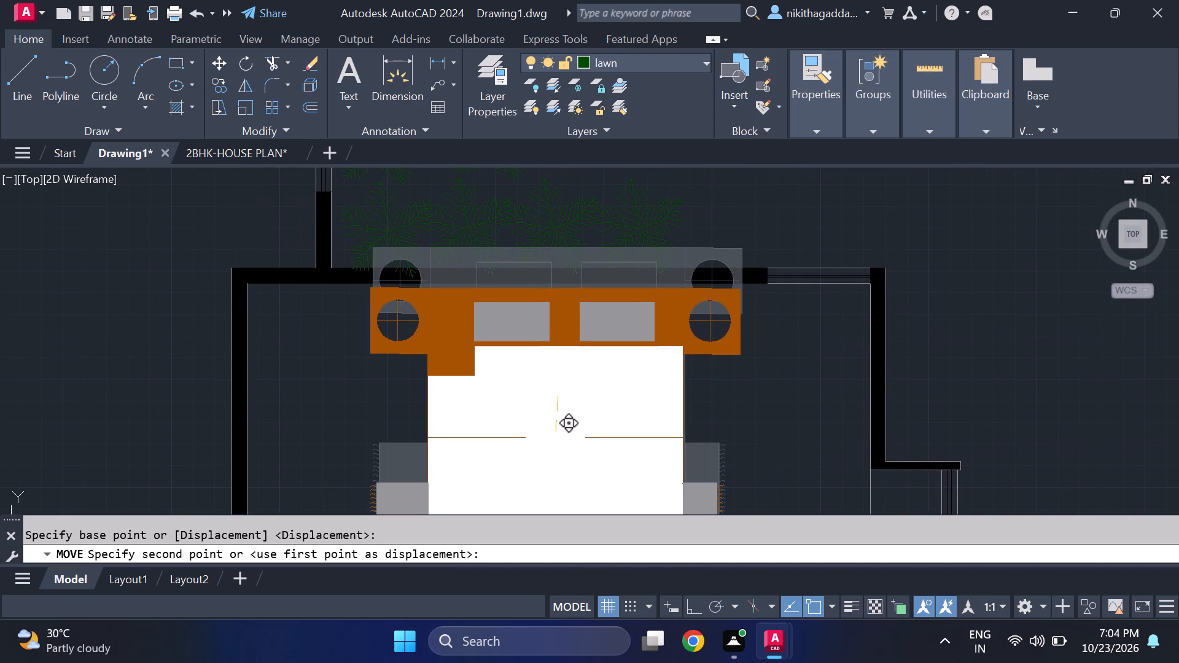
click(555, 439)
Delete the plant lying on the dining table outside the plan.
scroll(577, 363, down, 3)
middle_drag(580, 376, 563, 295)
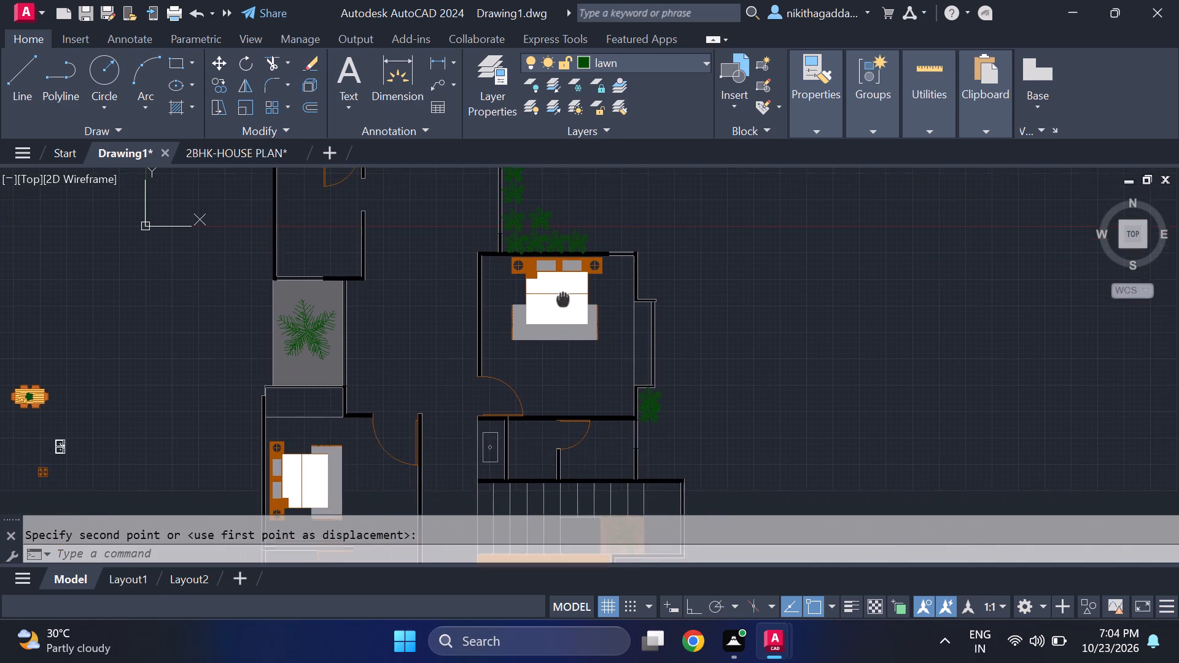
middle_drag(563, 295, 561, 288)
scroll(561, 288, up, 1)
scroll(557, 339, down, 2)
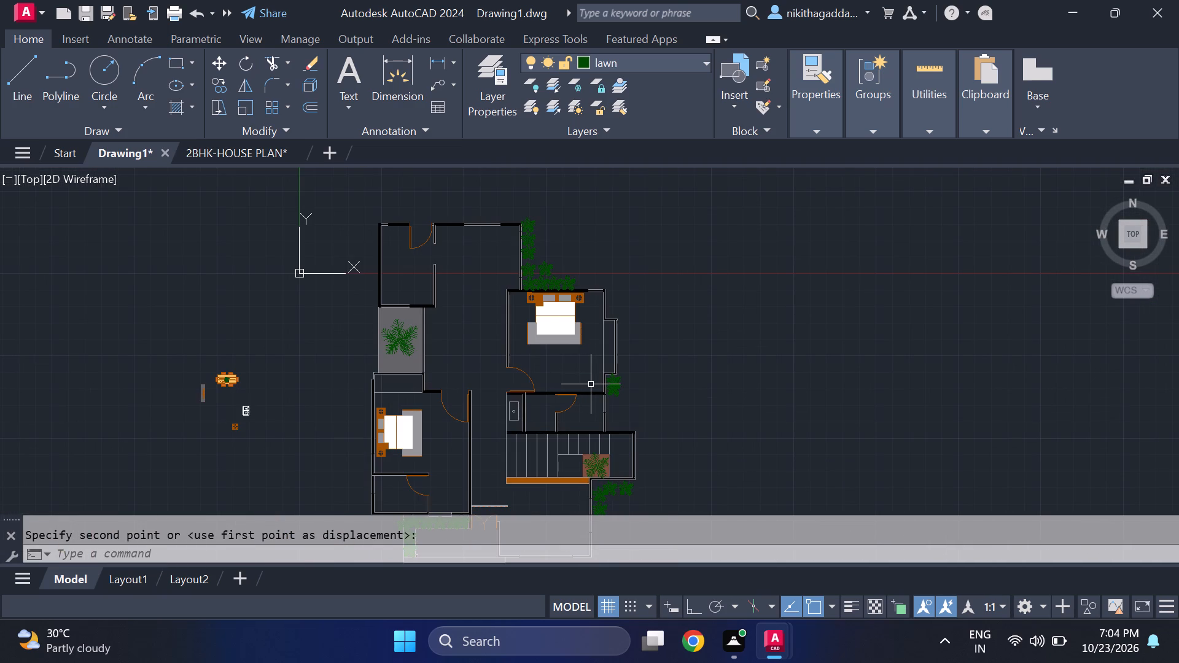
middle_drag(562, 406, 562, 391)
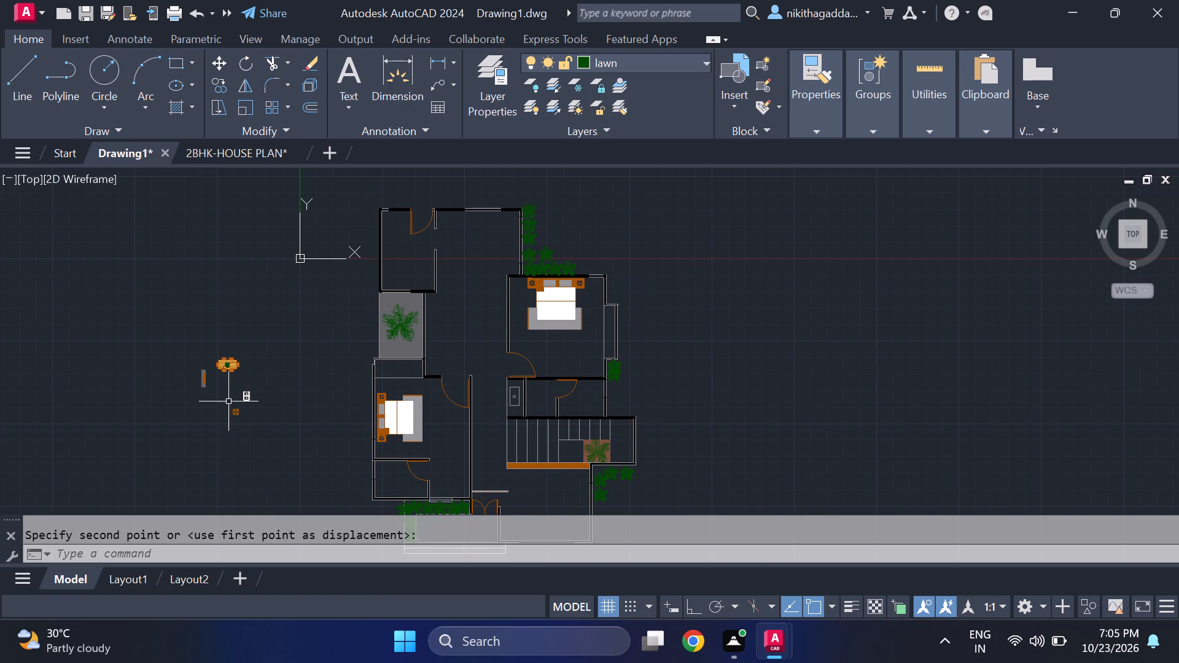
scroll(211, 352, up, 2)
scroll(254, 380, up, 3)
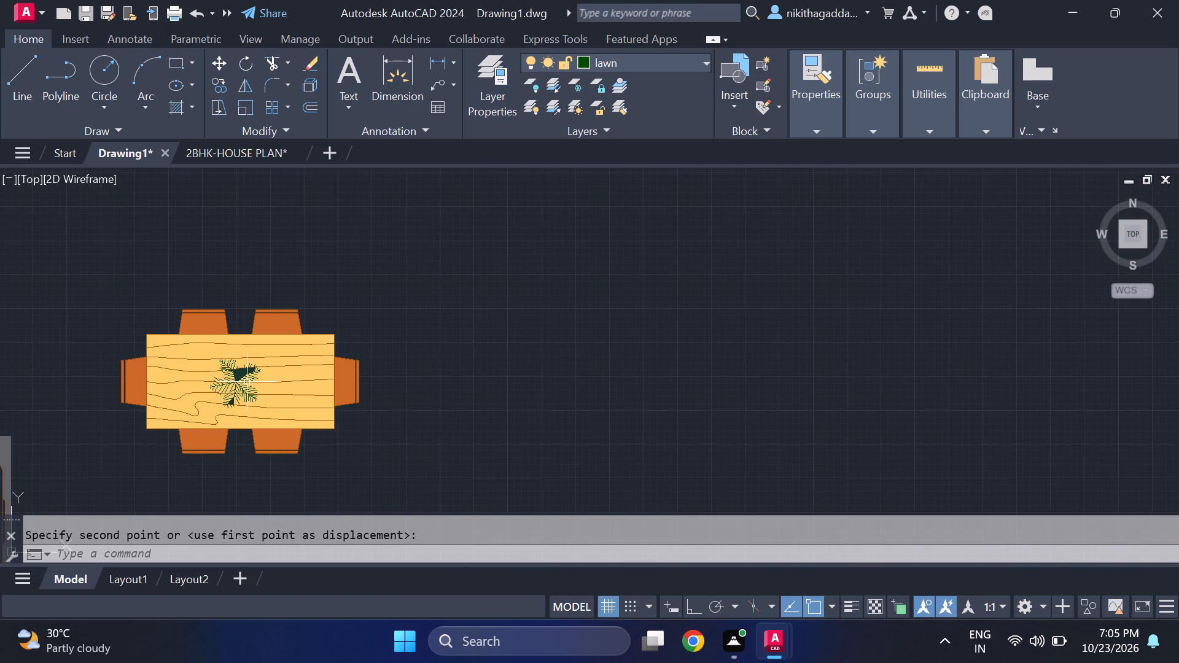
click(247, 382)
key(Delete)
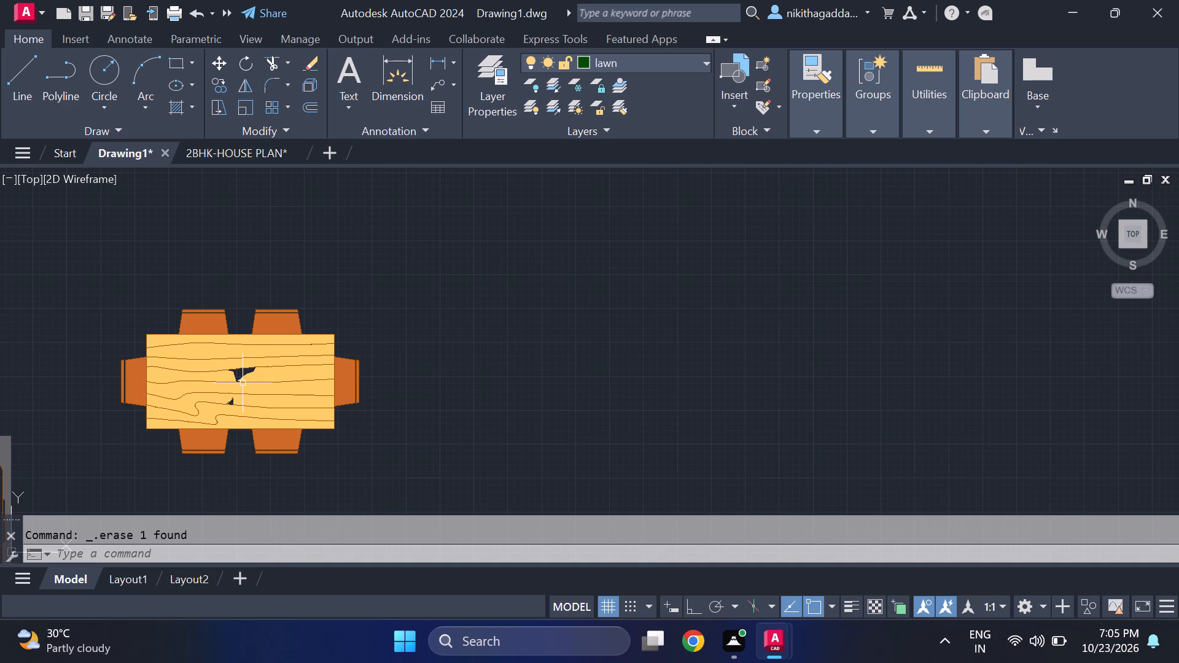
Fill the two unfilled gaps in the dining tabletop with a solid hatch in colour 254,204,102.
text(hy)
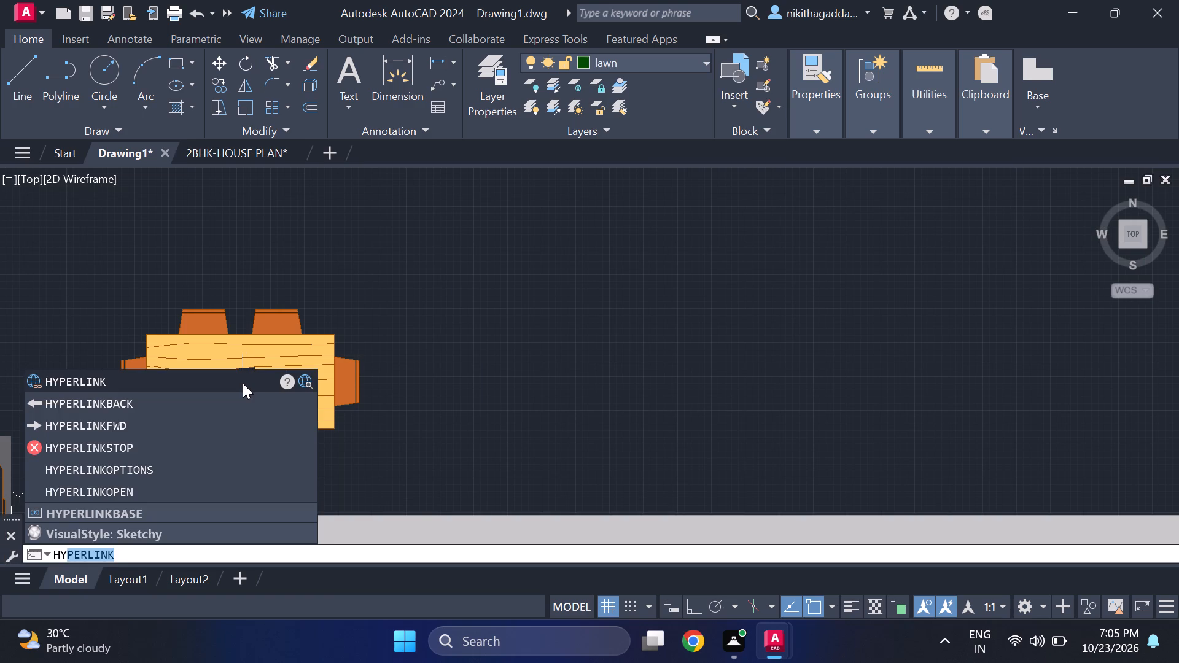
key(Escape)
text(hatc)
key(h)
key(Return)
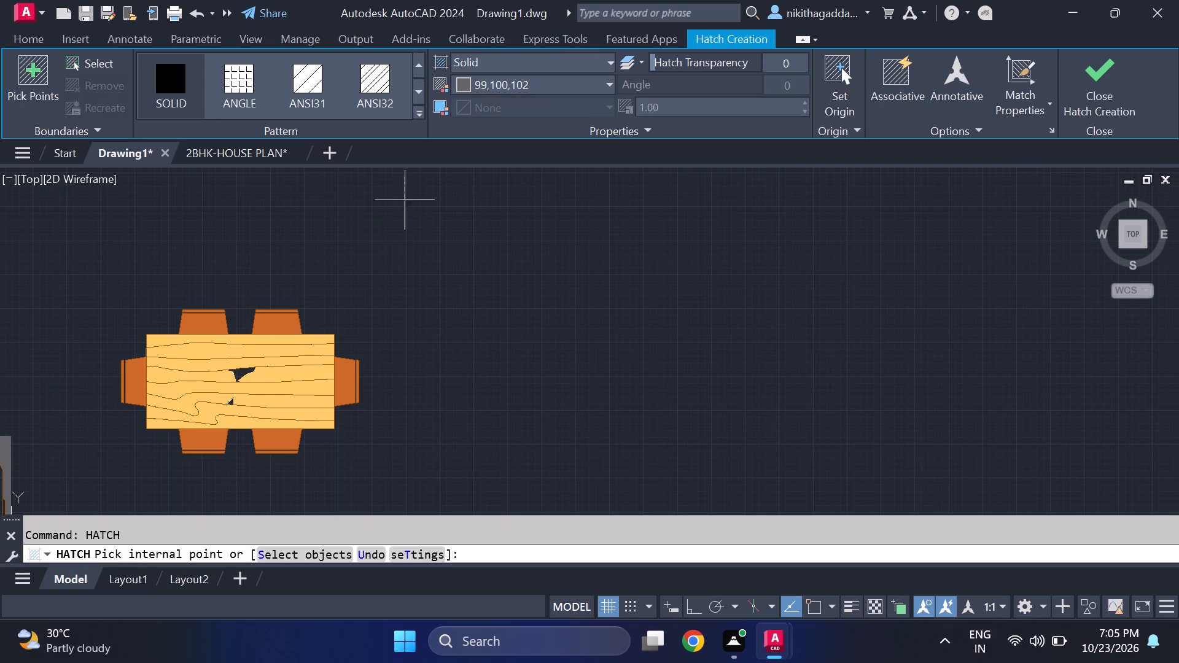
click(595, 84)
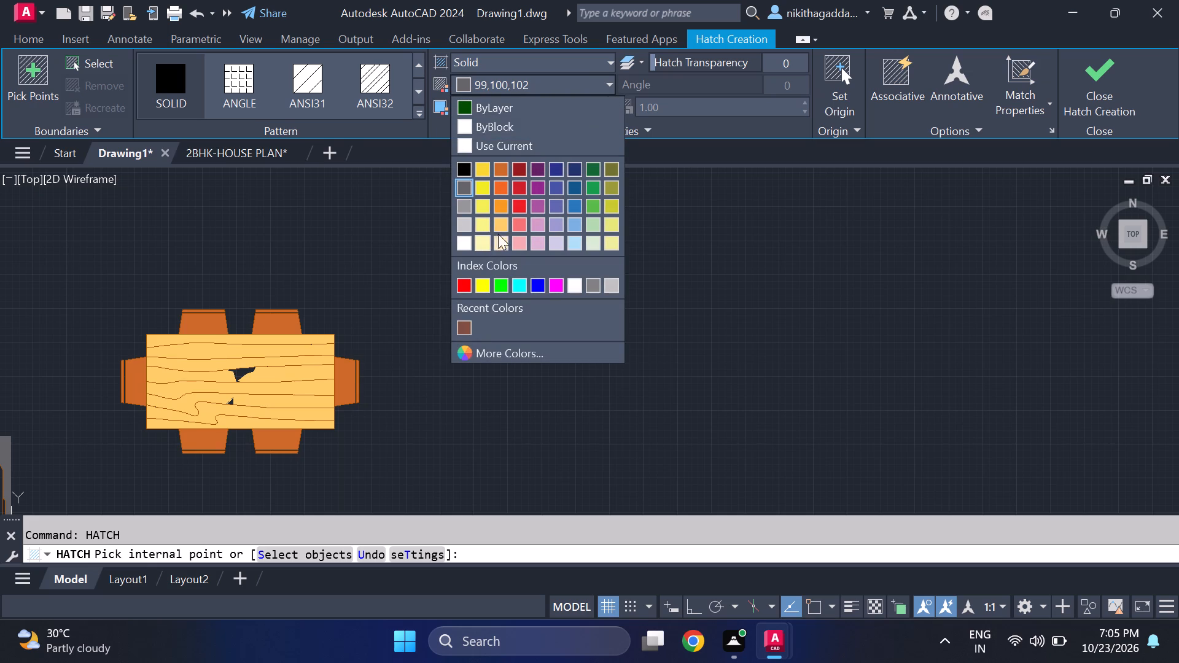
click(503, 227)
scroll(235, 371, up, 2)
click(244, 366)
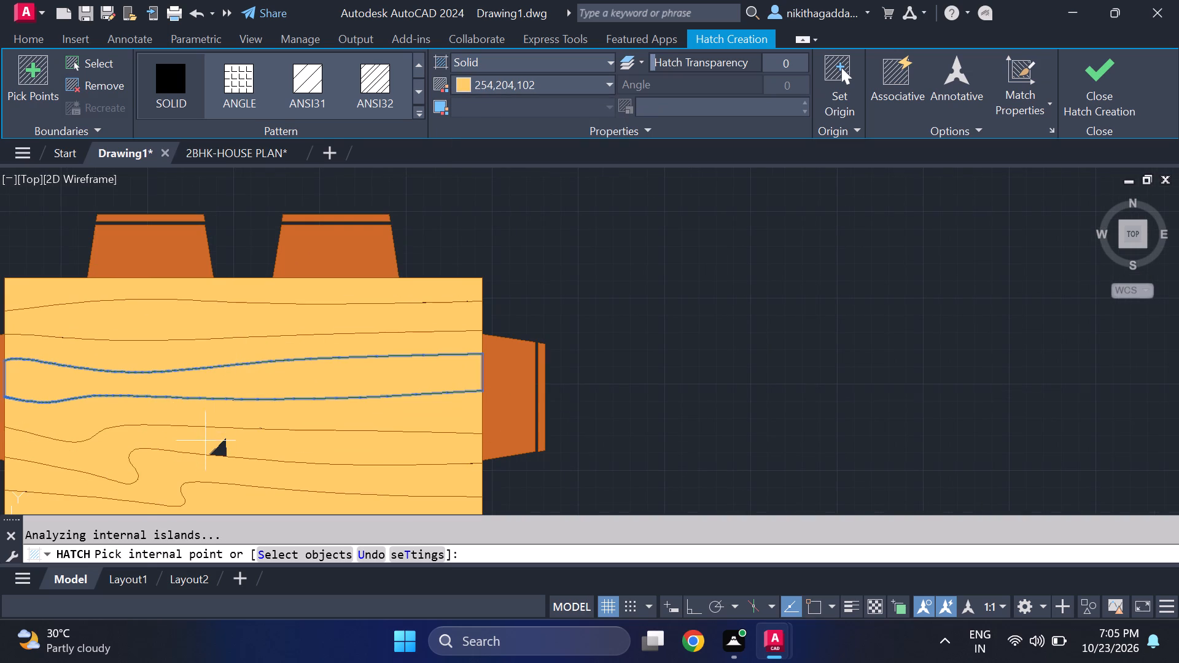
click(224, 451)
scroll(419, 347, down, 3)
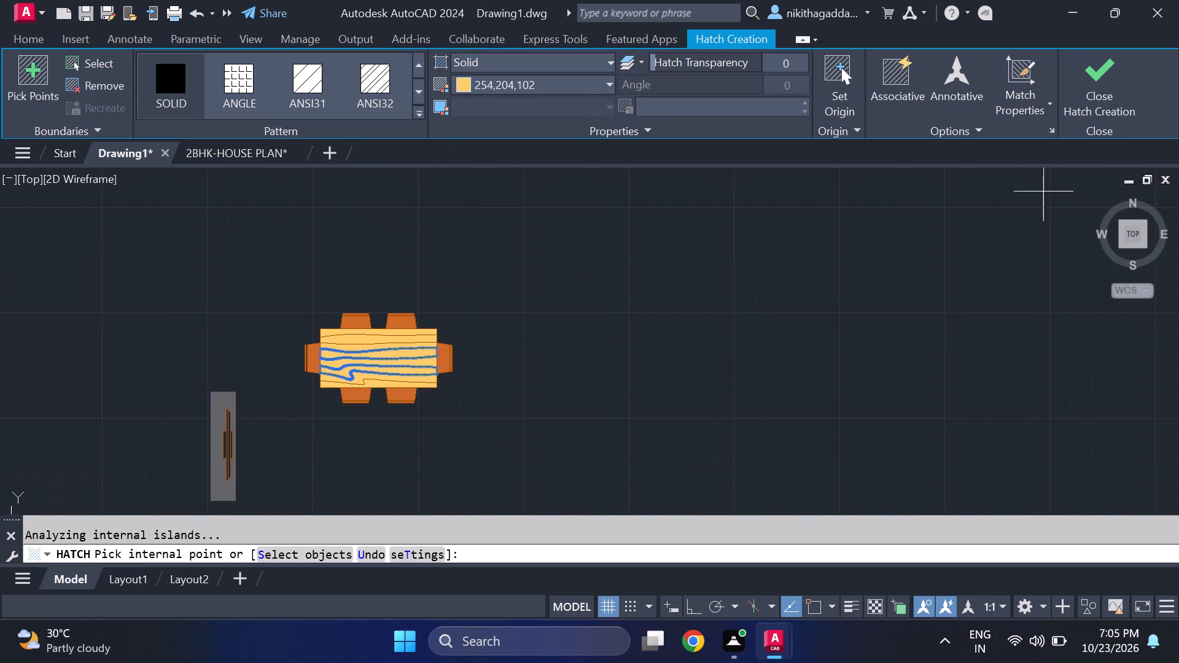
click(1127, 97)
Move the dining table with its six chairs into the open area between the grey court and the large bedroom.
scroll(549, 309, down, 1)
middle_drag(545, 316, 508, 338)
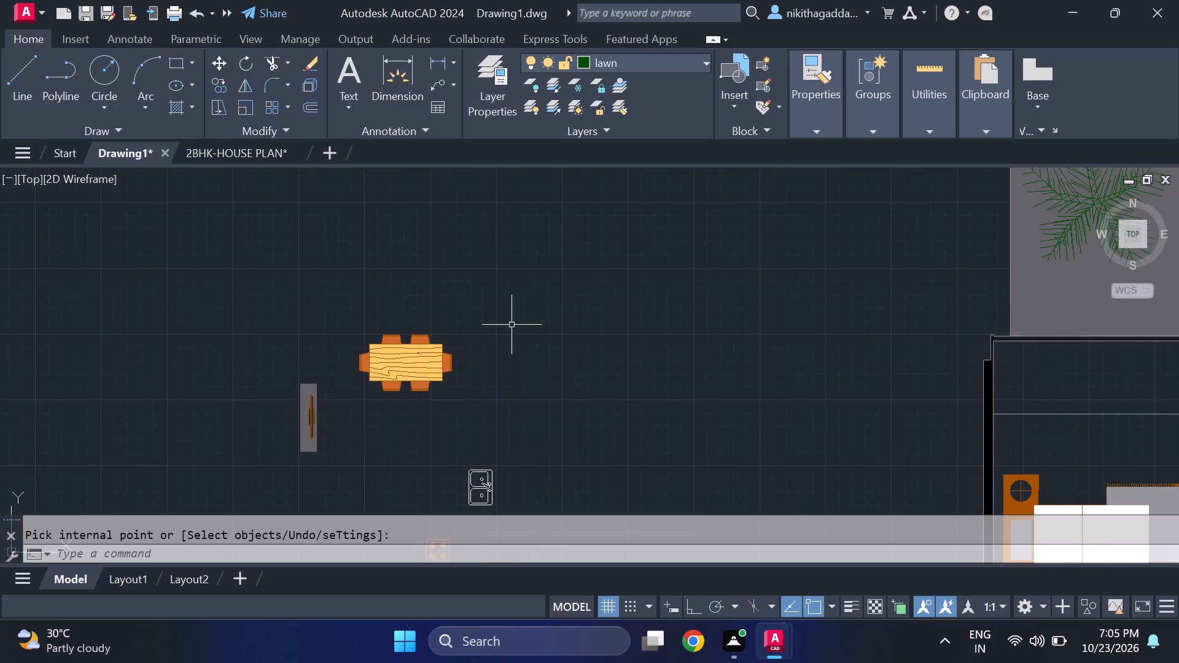
click(532, 295)
click(386, 390)
key(m)
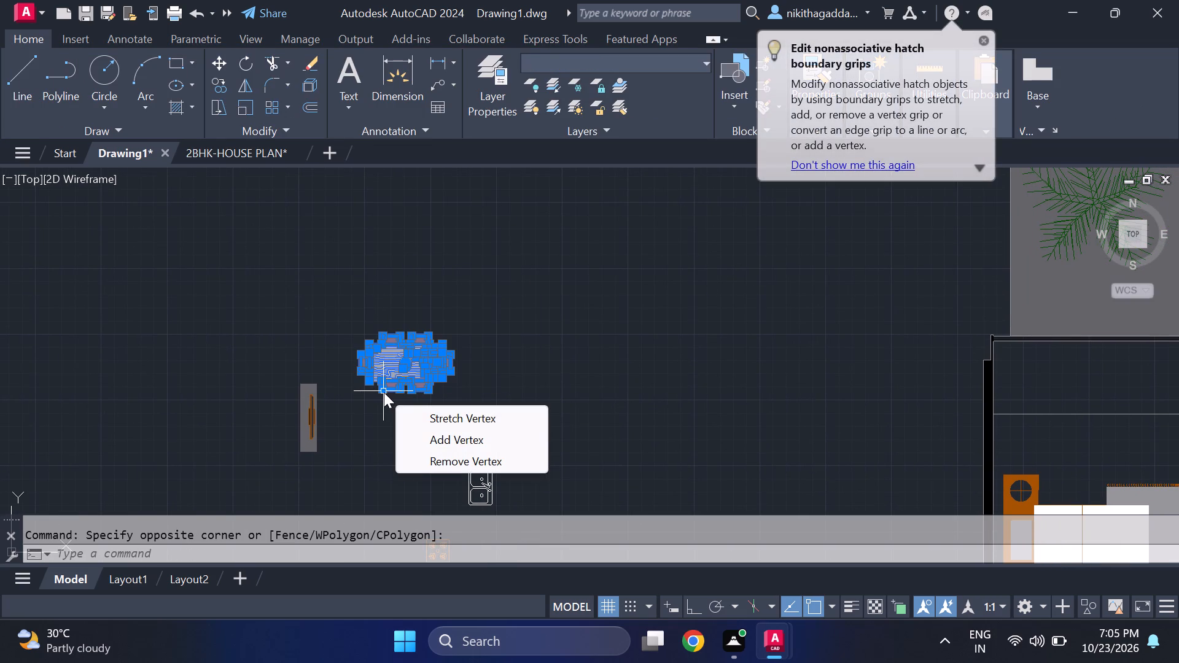
key(Return)
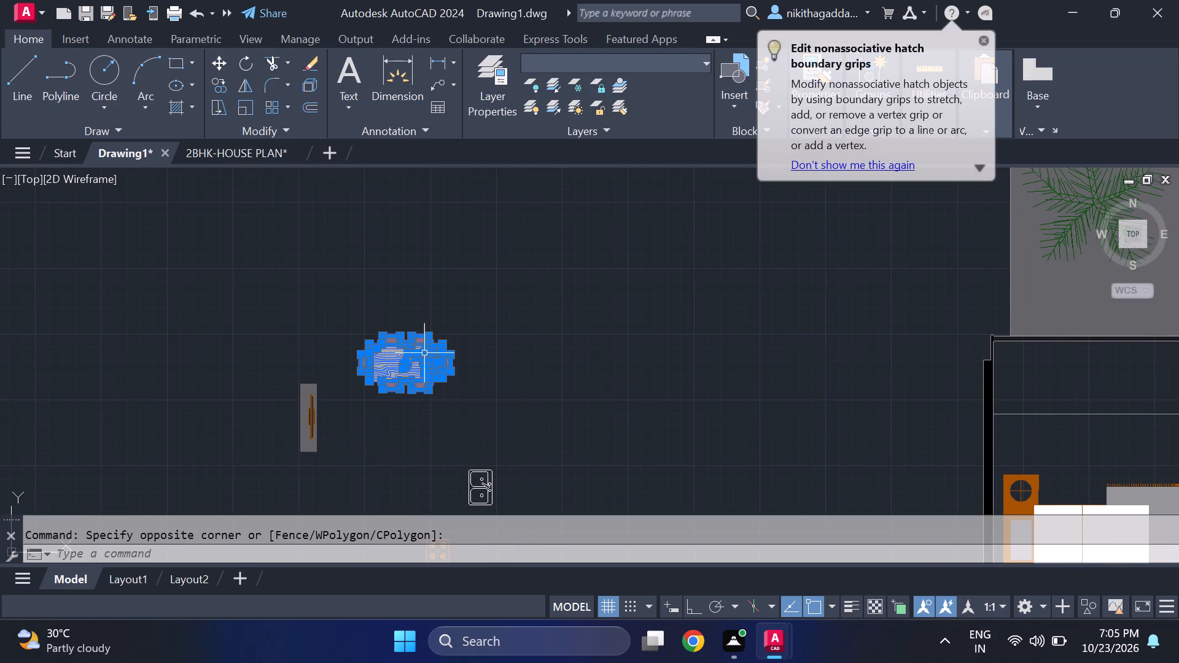
key(m)
key(Return)
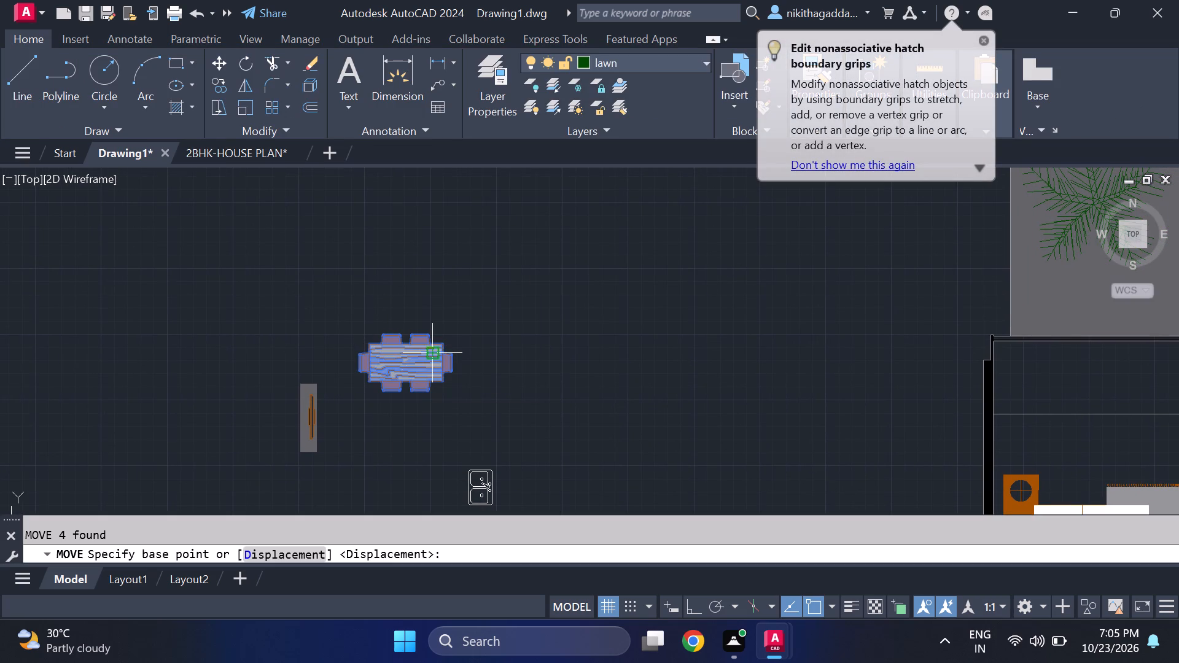
click(405, 362)
middle_drag(585, 338, 342, 374)
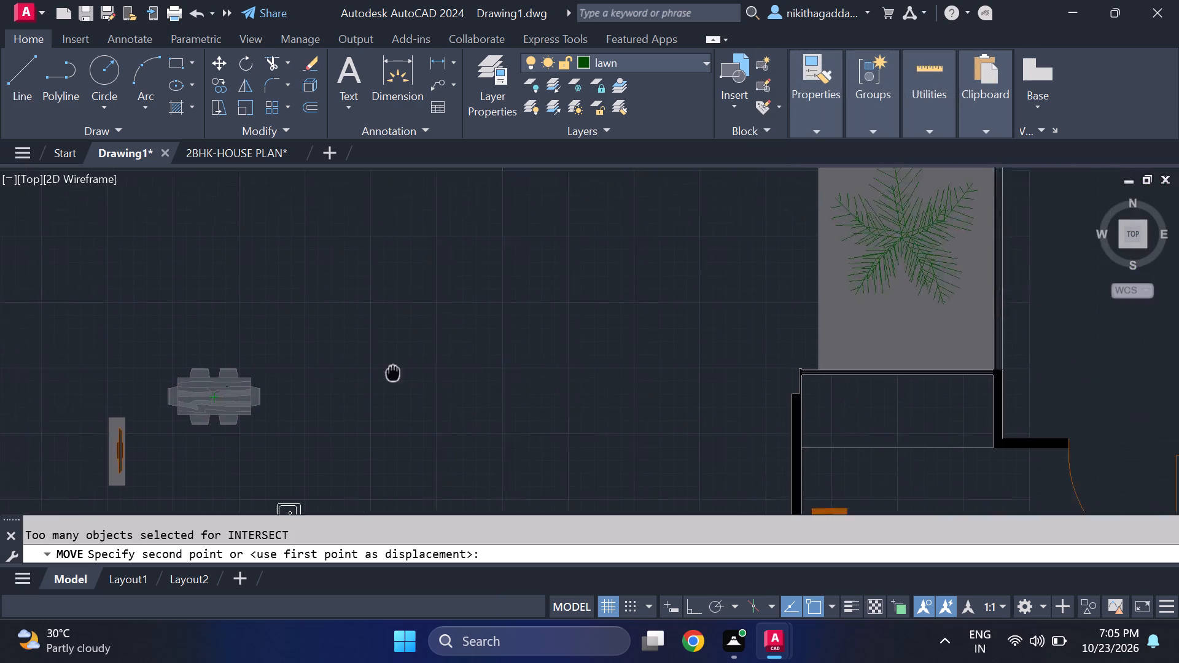
middle_drag(342, 374, 146, 398)
scroll(290, 395, down, 2)
middle_drag(636, 422, 499, 352)
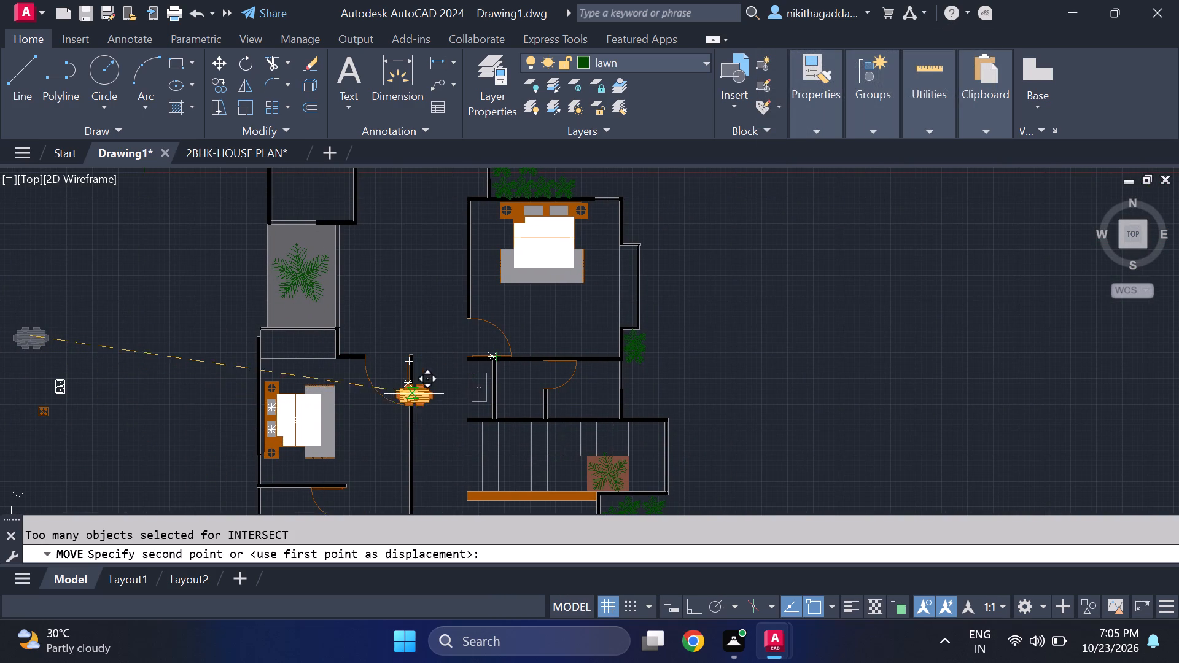
middle_drag(435, 405, 442, 498)
middle_click(397, 373)
middle_drag(397, 374, 386, 404)
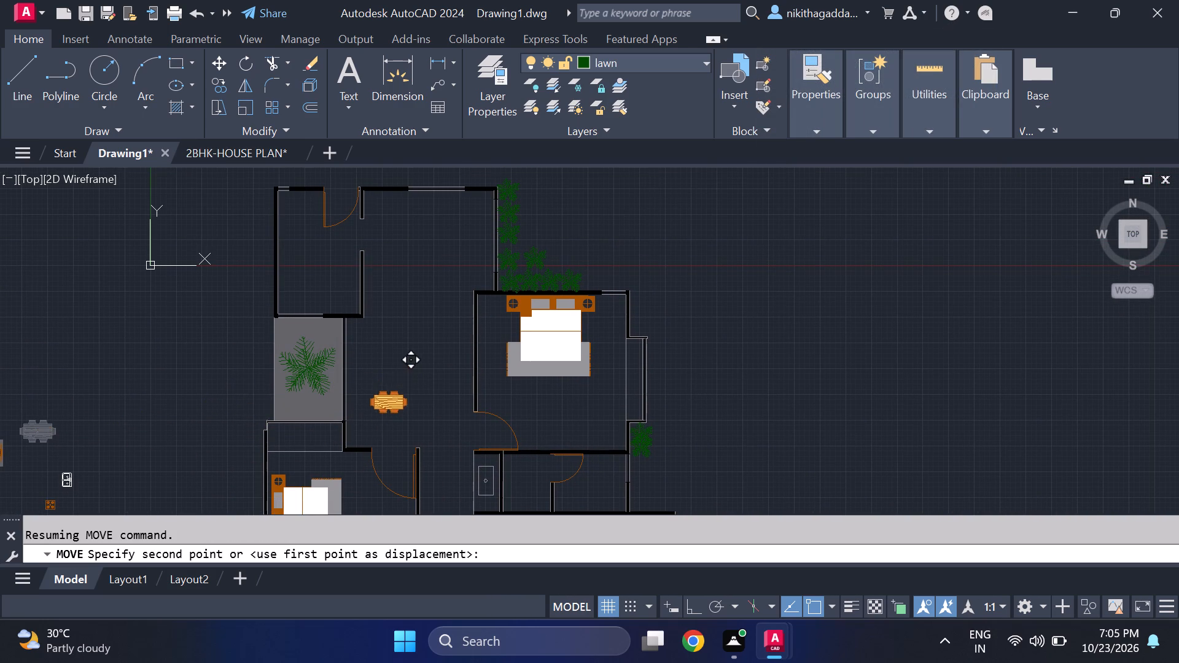
middle_drag(386, 404, 382, 405)
scroll(419, 384, up, 2)
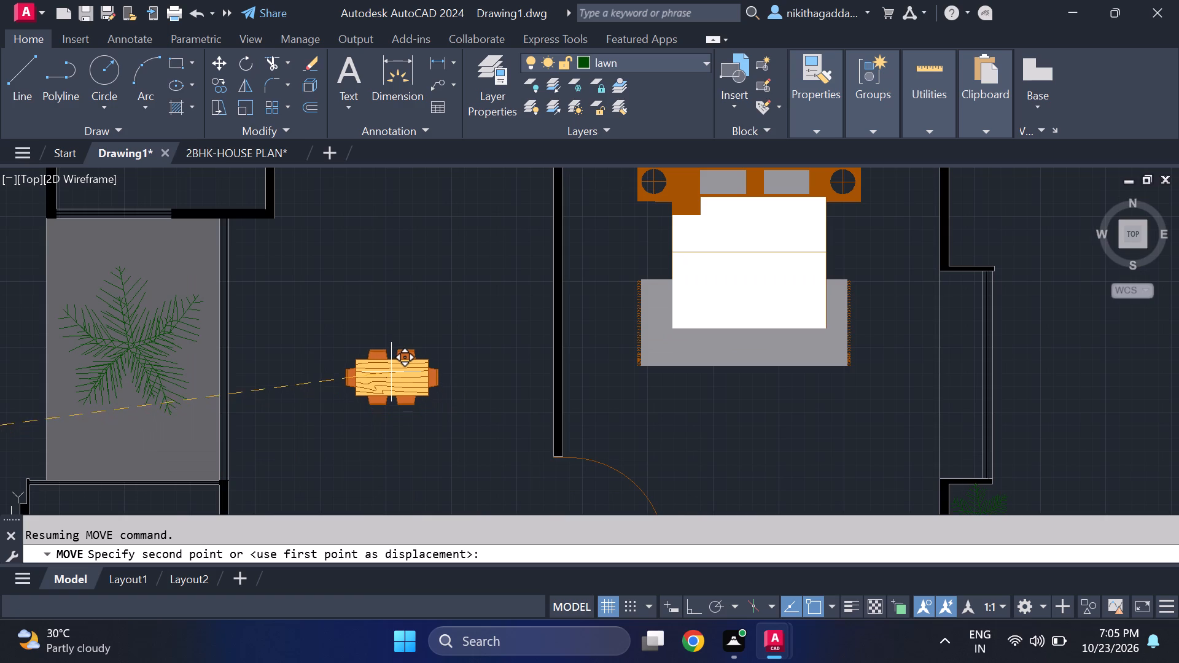
click(392, 366)
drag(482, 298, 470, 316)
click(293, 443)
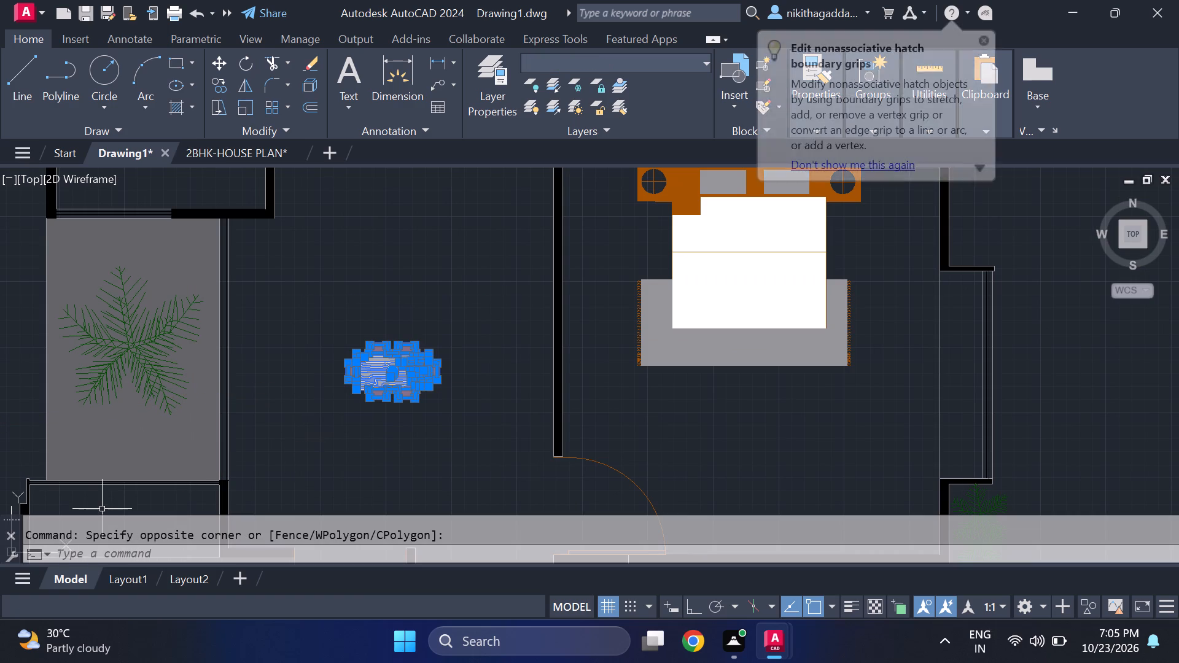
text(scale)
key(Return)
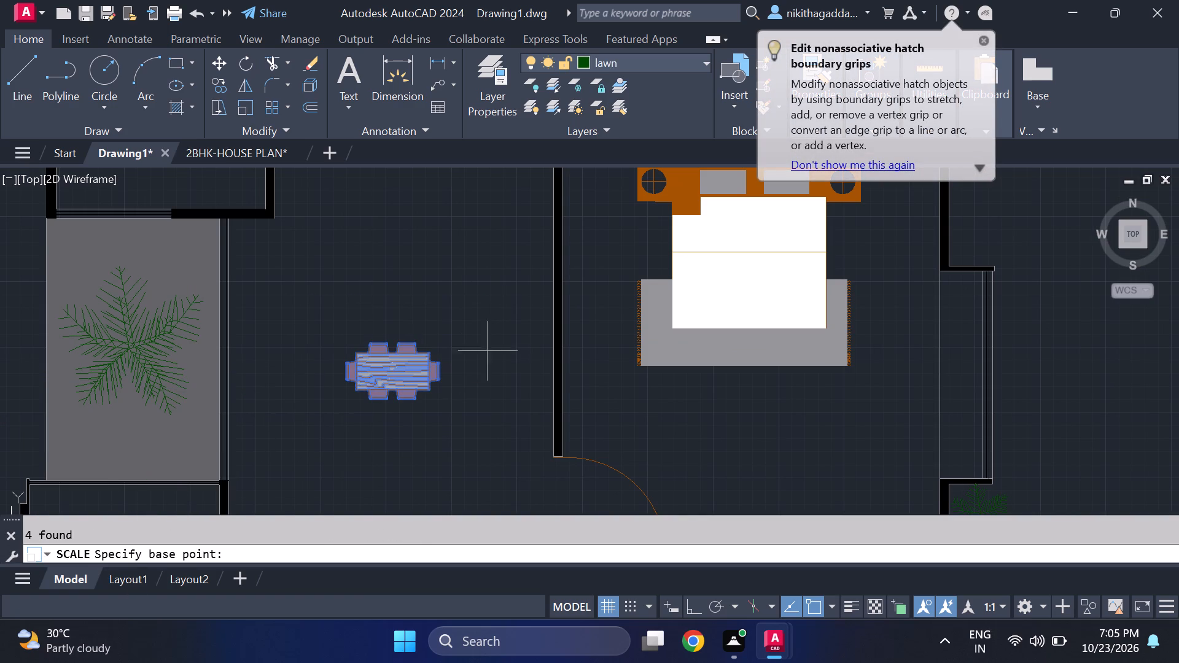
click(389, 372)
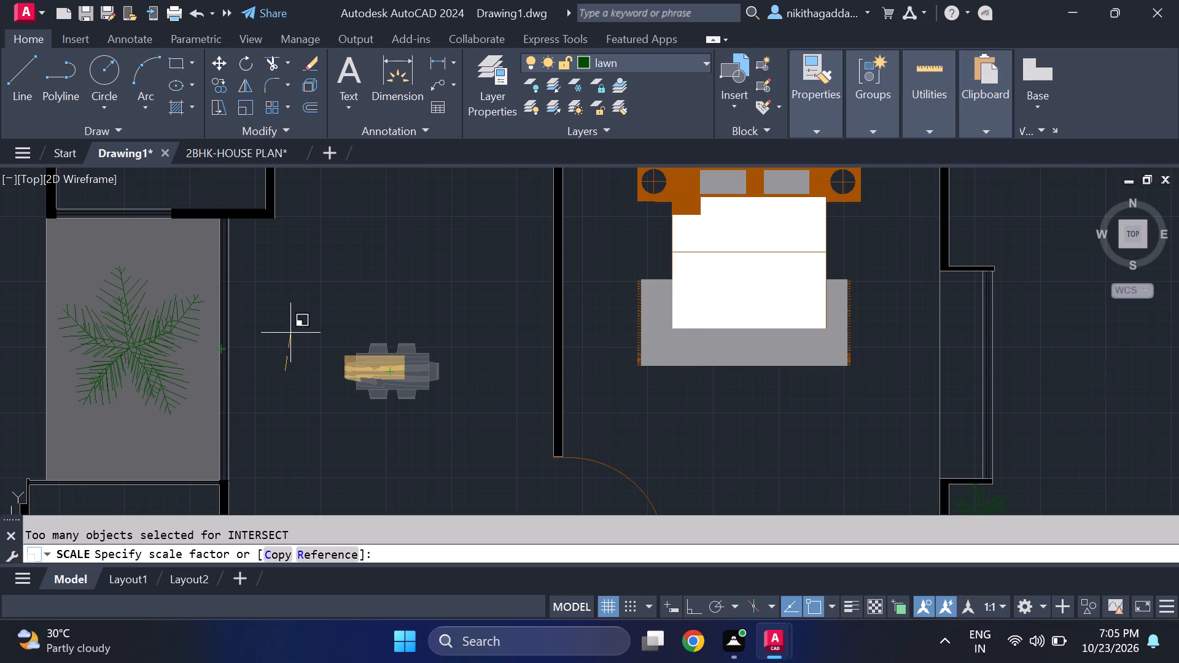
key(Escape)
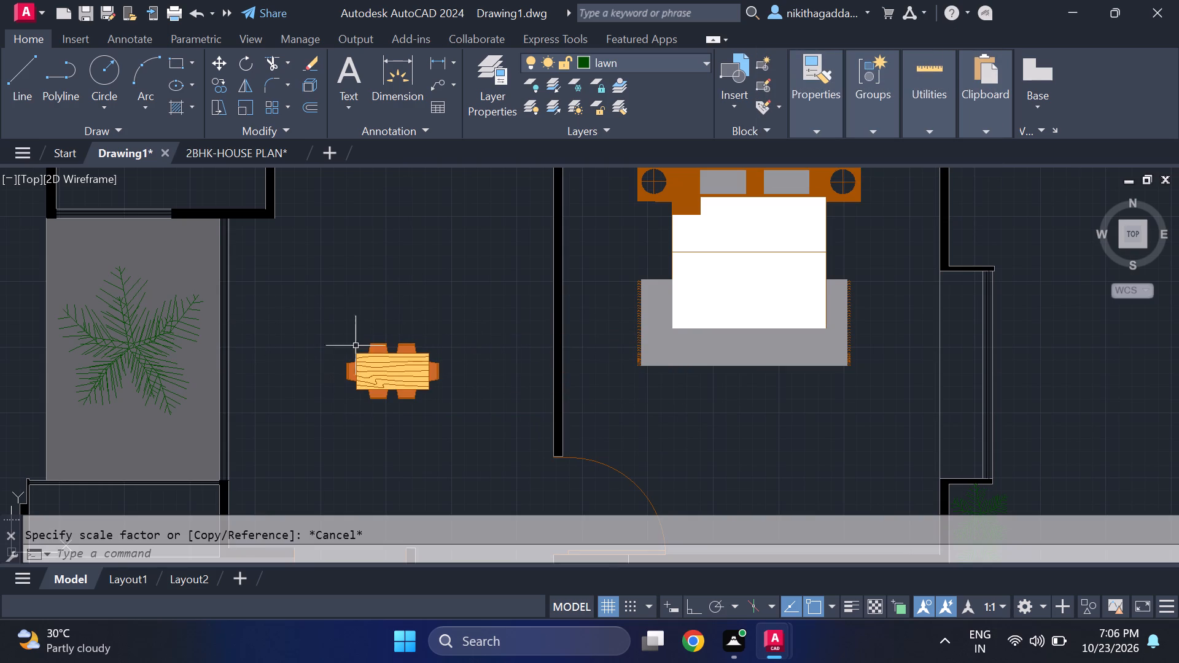
Scale up the dining table with its six chairs about the tabletop's centre to fill the area beside the grey court.
click(435, 312)
click(281, 431)
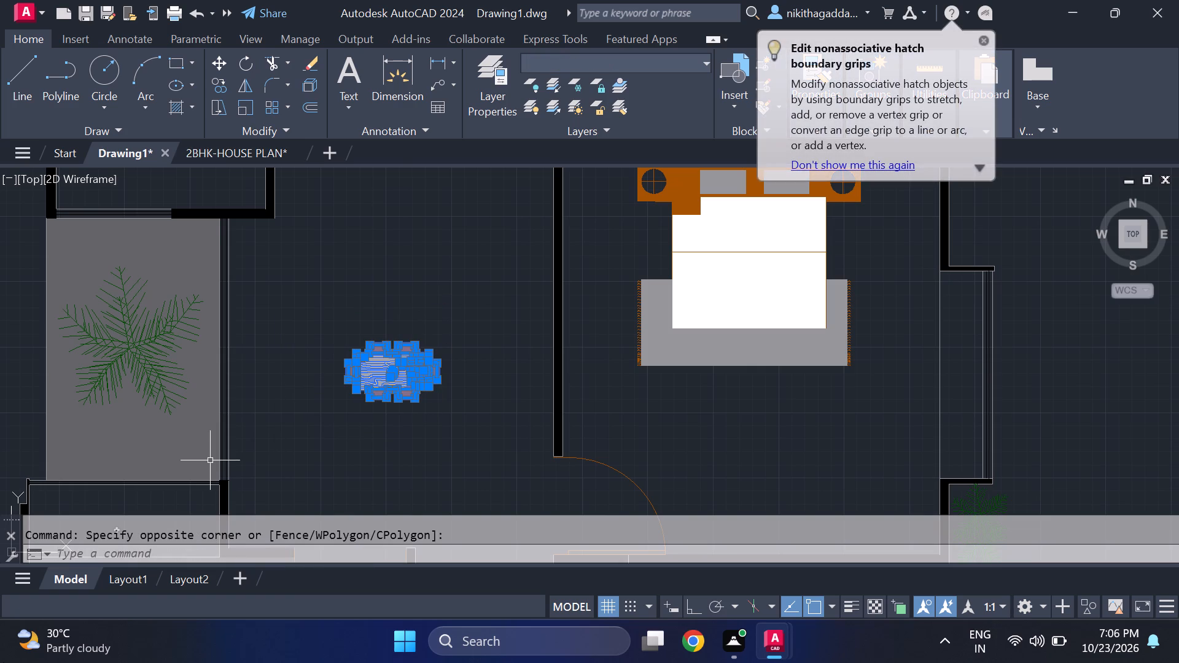
text(scale)
key(Return)
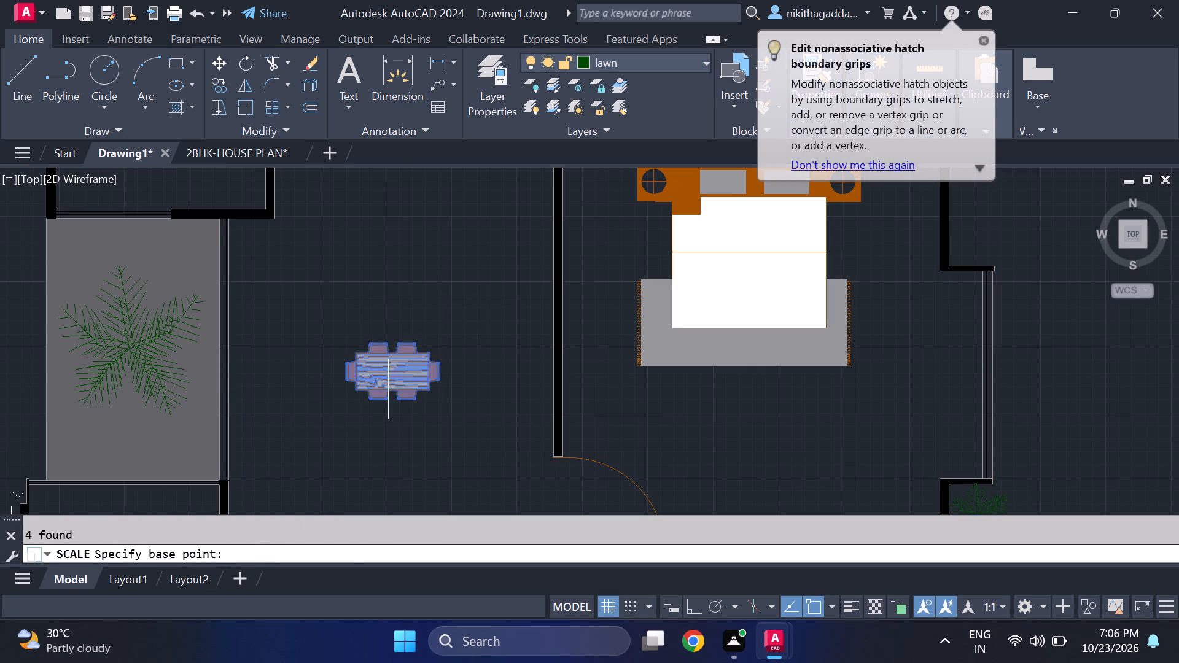
click(397, 365)
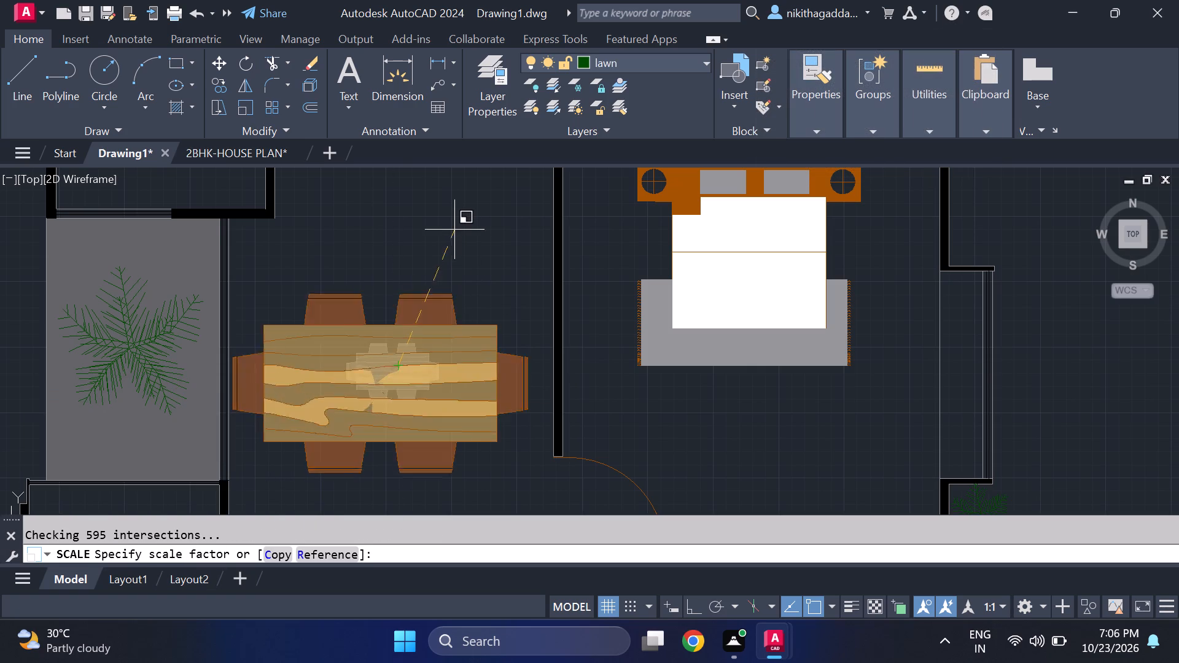
click(447, 225)
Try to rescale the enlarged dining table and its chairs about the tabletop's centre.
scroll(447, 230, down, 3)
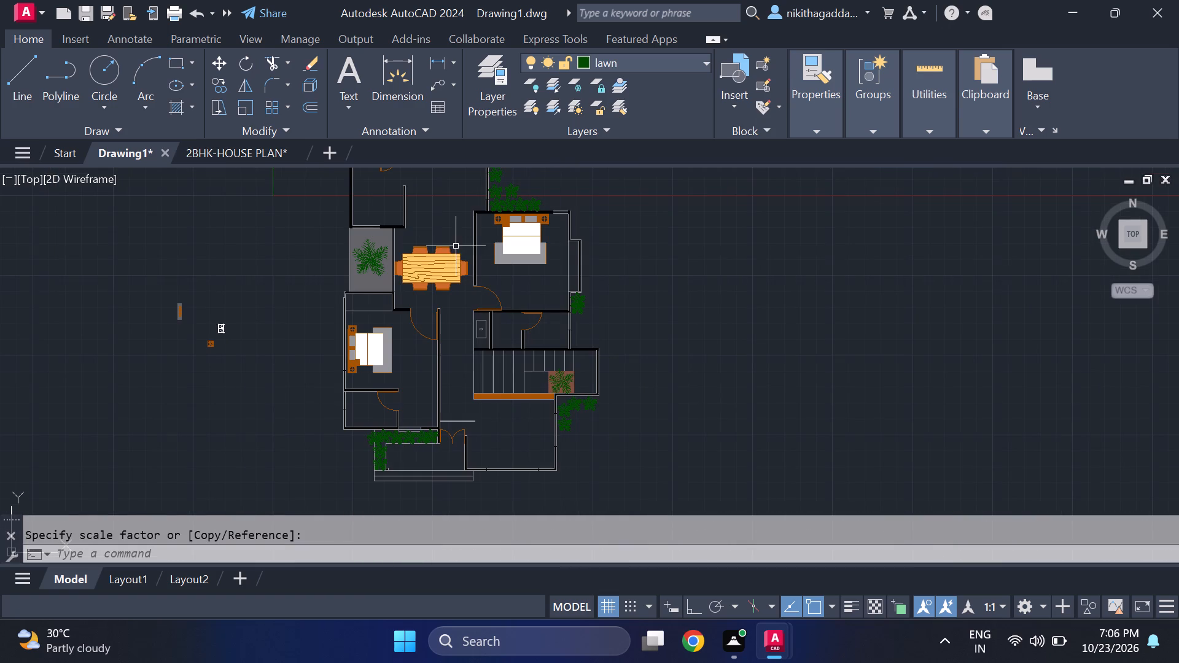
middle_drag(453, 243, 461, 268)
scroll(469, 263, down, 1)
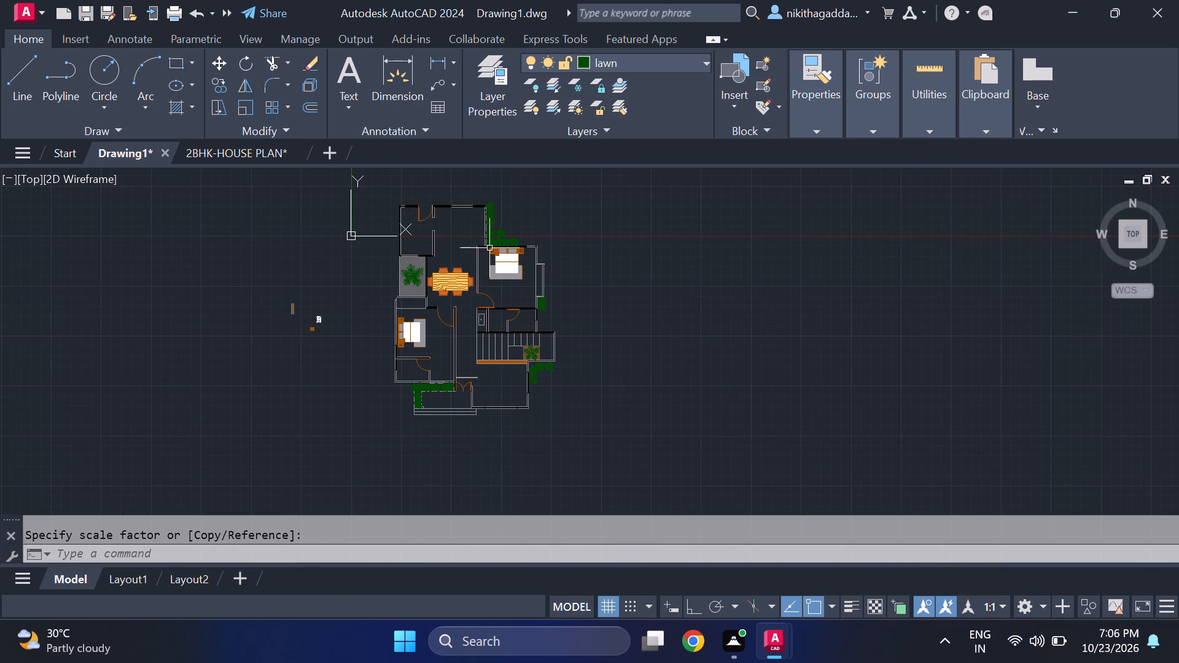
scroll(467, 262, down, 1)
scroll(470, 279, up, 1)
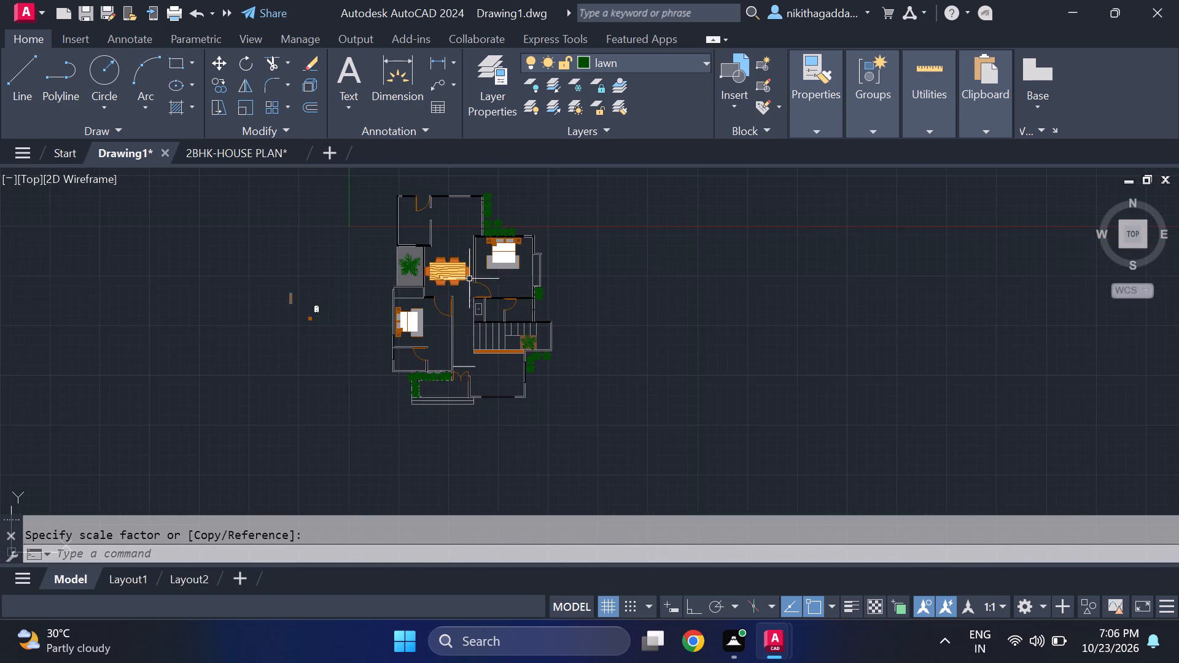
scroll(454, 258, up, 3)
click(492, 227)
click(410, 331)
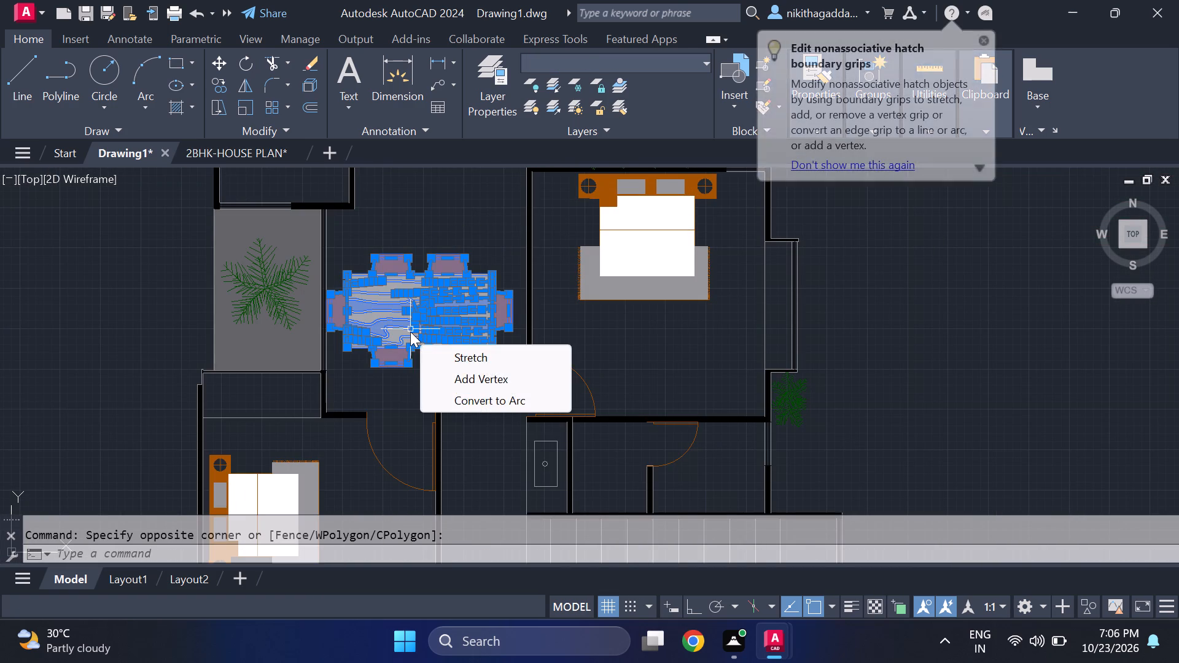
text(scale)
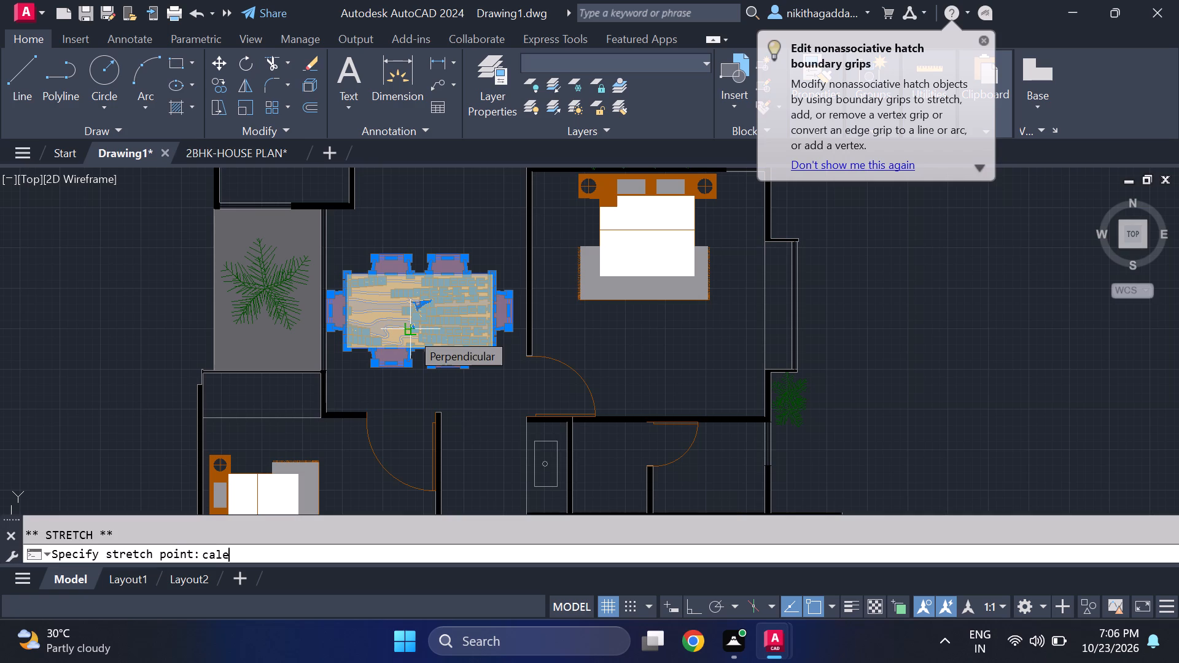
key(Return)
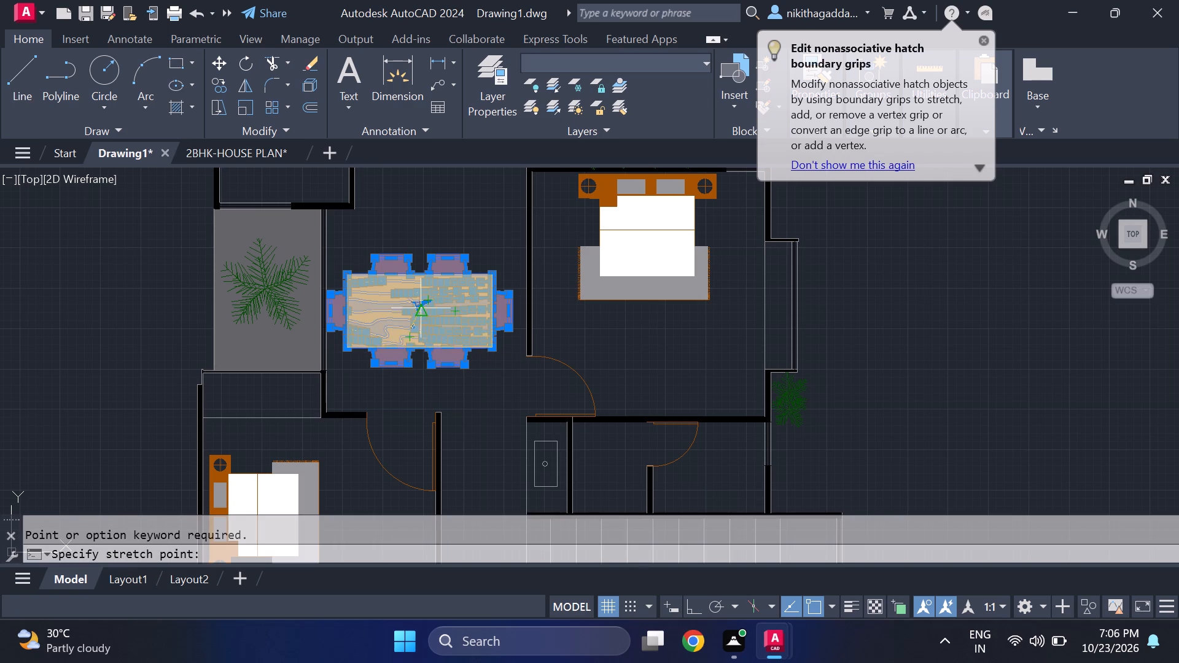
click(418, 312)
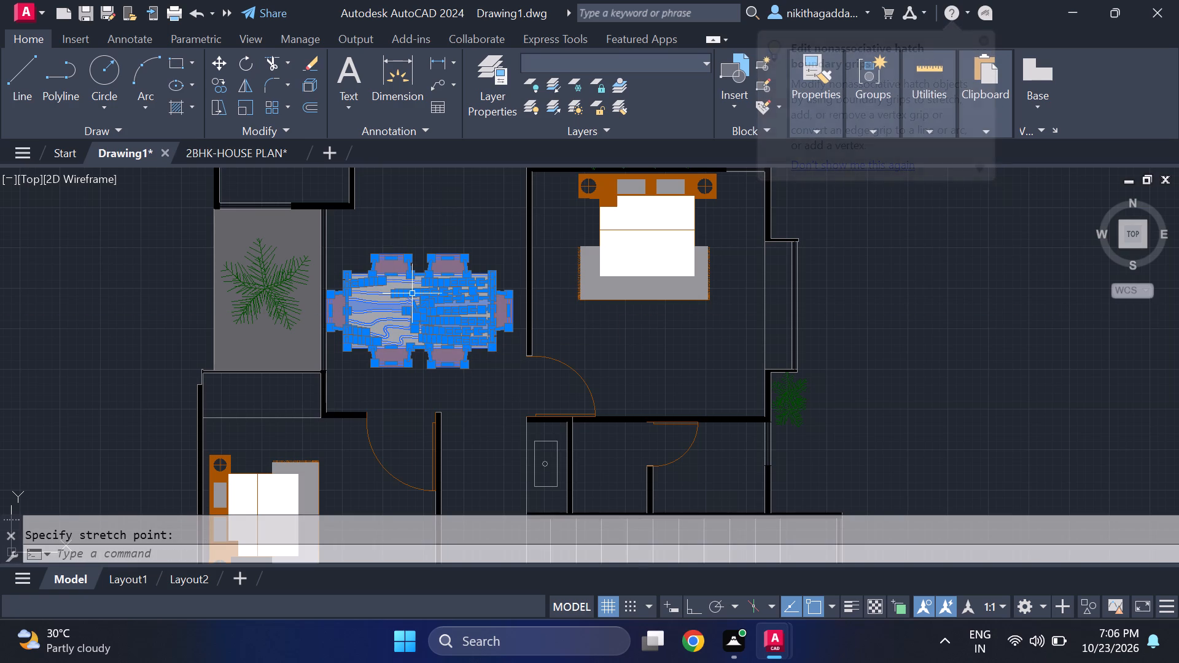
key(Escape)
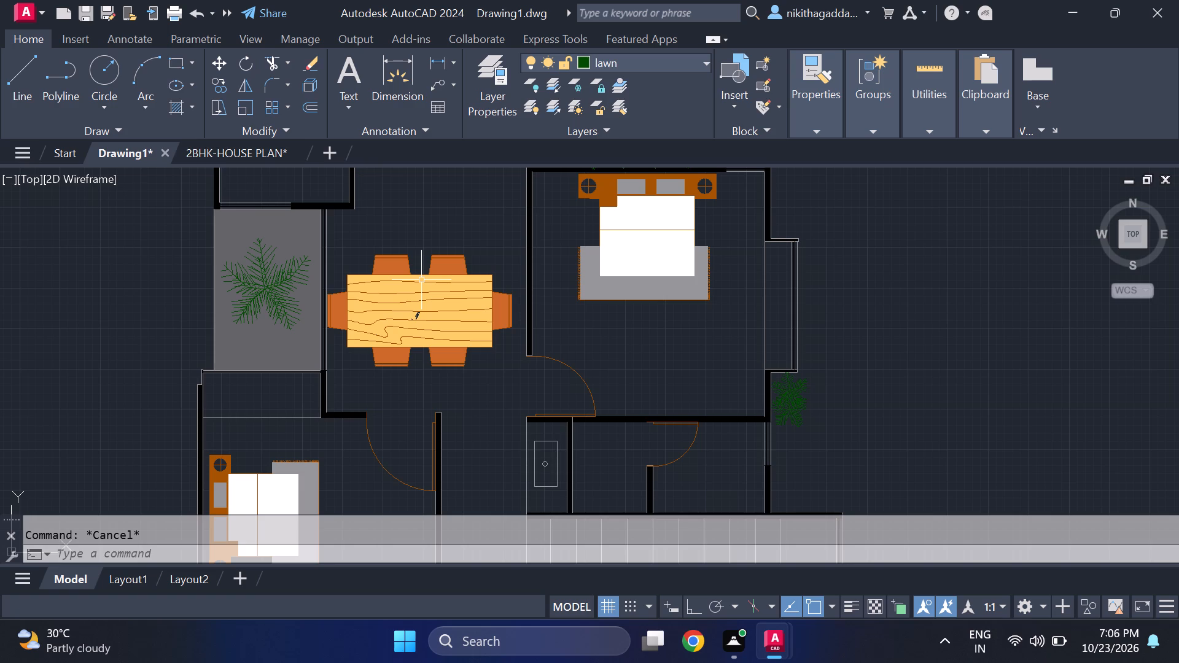
Scale the dining table with its six chairs down slightly about the tabletop's centre.
text(scale)
key(Return)
drag(448, 217, 436, 269)
click(353, 330)
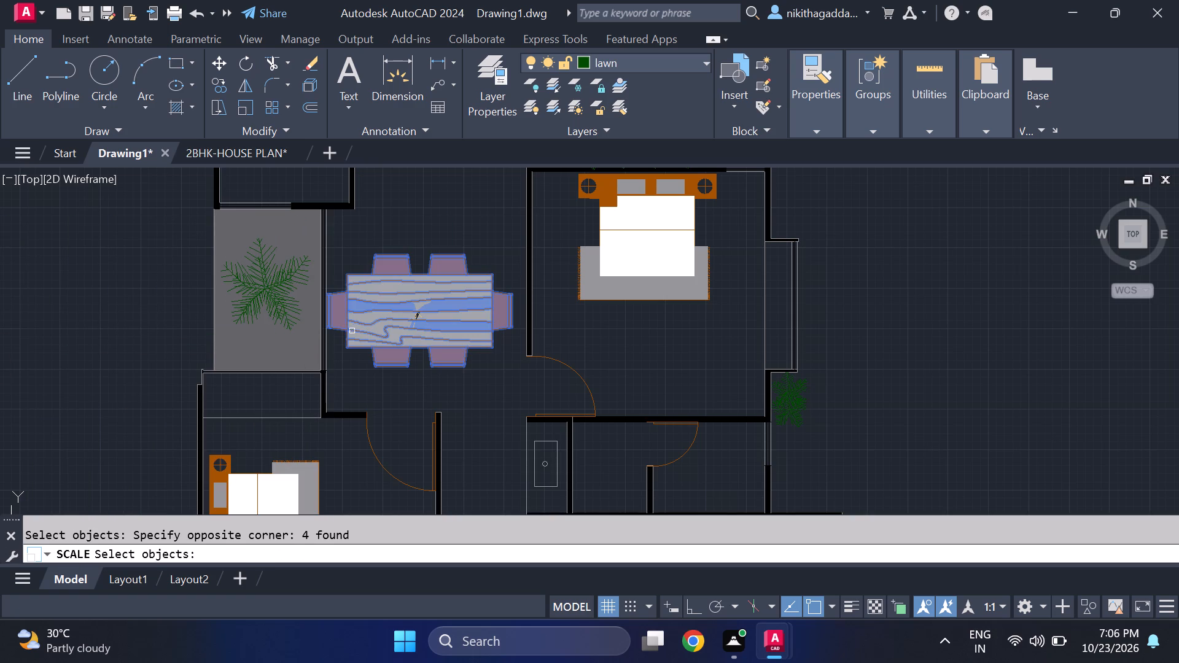
key(Return)
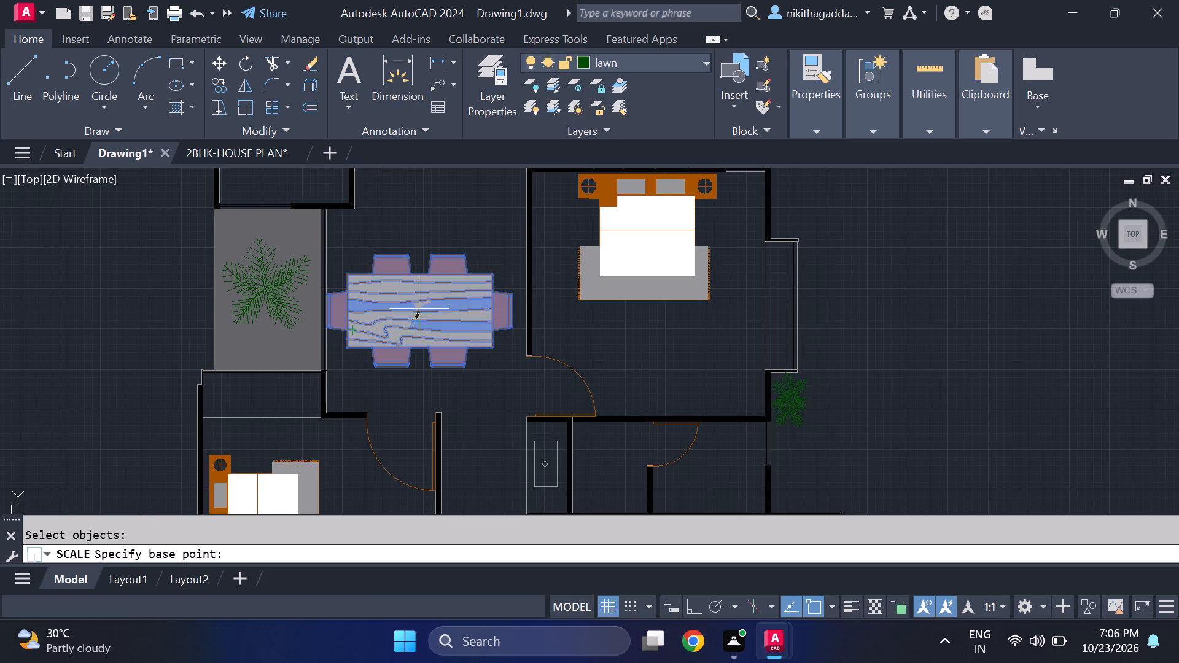
click(426, 312)
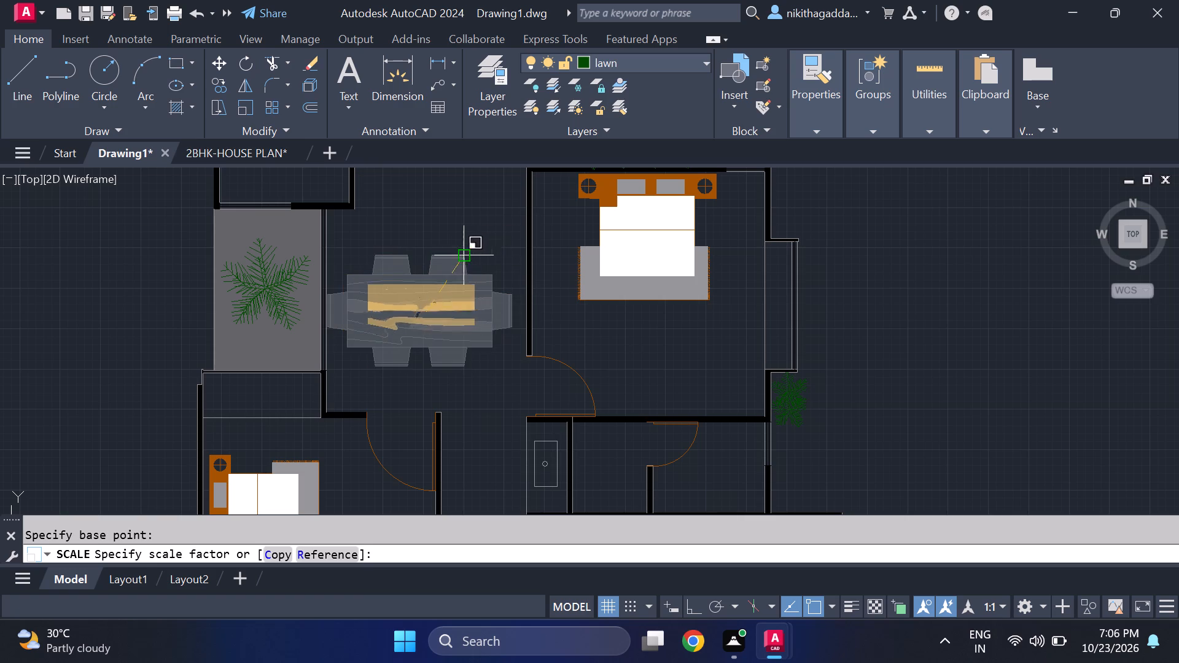
click(459, 241)
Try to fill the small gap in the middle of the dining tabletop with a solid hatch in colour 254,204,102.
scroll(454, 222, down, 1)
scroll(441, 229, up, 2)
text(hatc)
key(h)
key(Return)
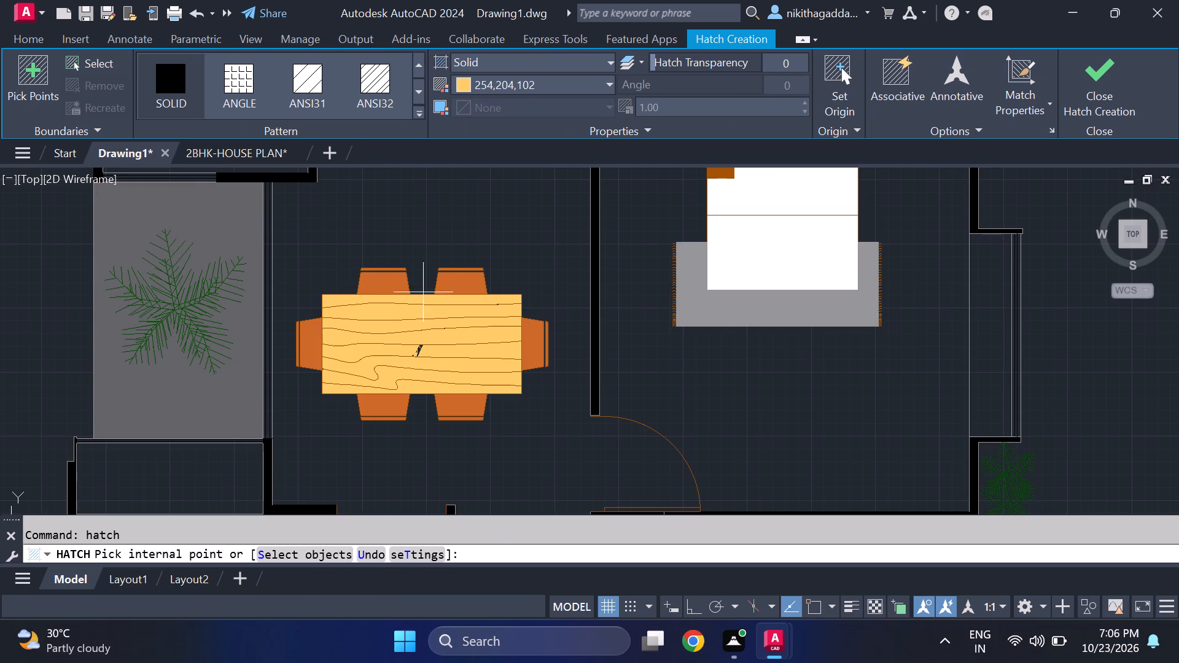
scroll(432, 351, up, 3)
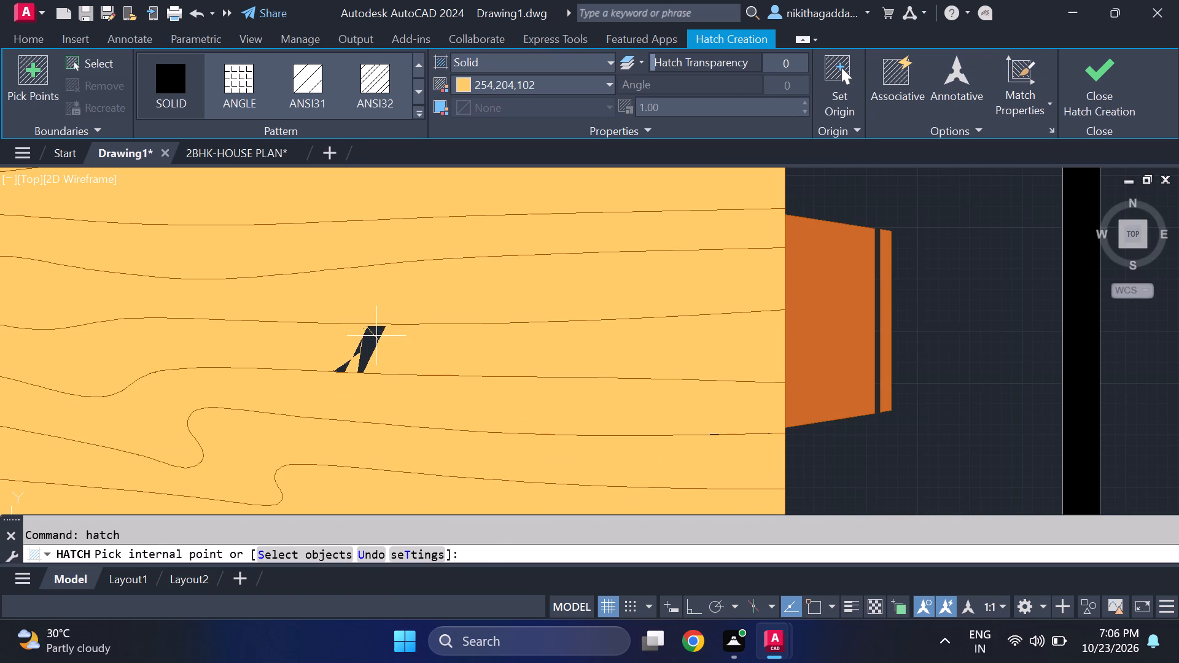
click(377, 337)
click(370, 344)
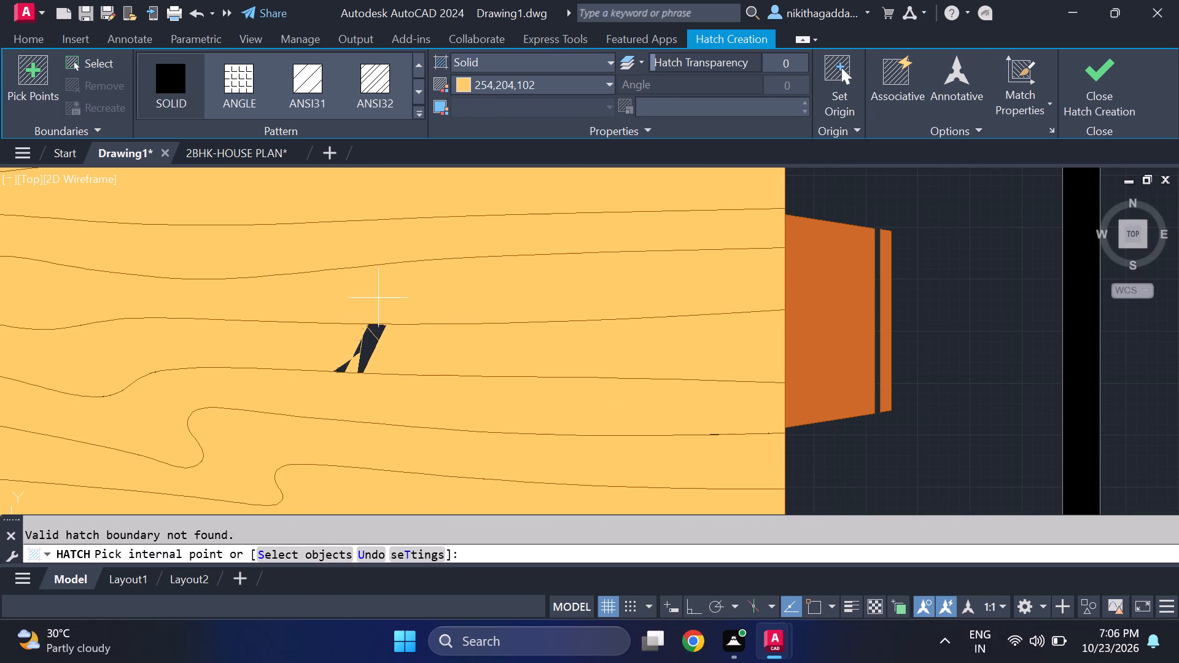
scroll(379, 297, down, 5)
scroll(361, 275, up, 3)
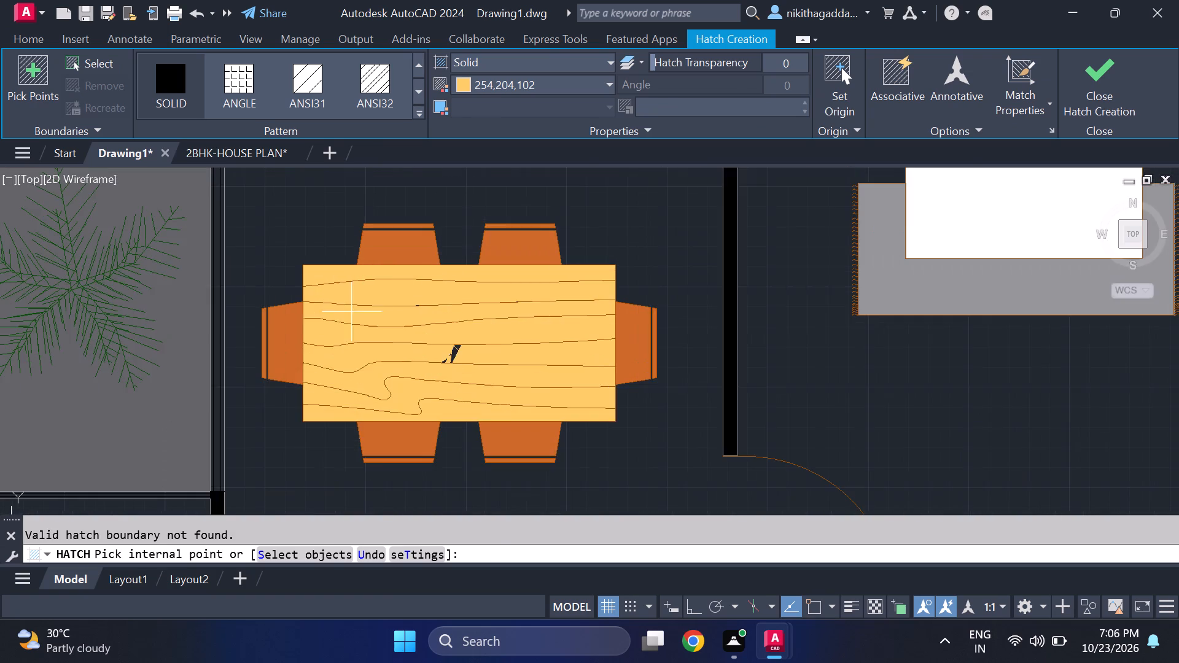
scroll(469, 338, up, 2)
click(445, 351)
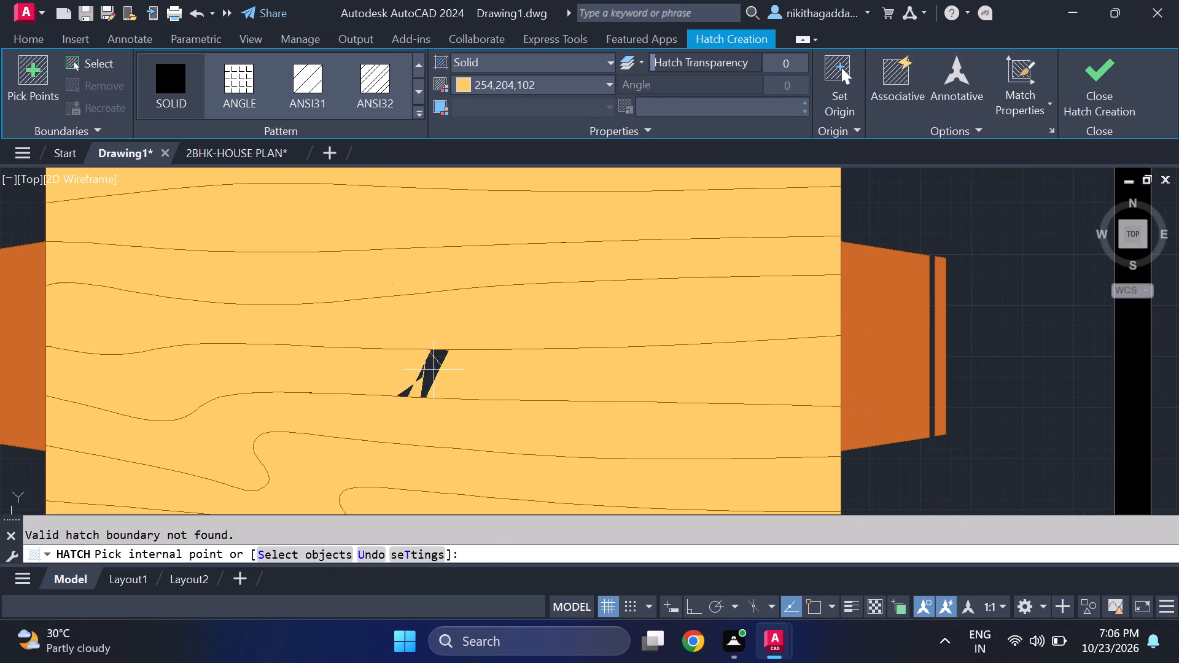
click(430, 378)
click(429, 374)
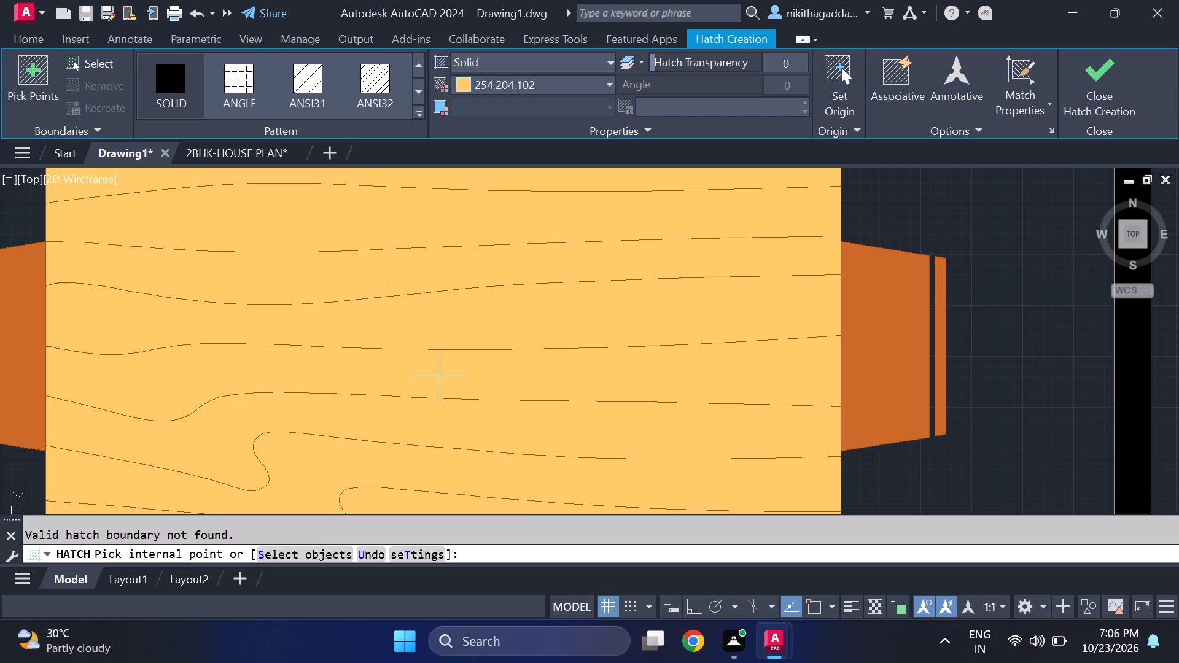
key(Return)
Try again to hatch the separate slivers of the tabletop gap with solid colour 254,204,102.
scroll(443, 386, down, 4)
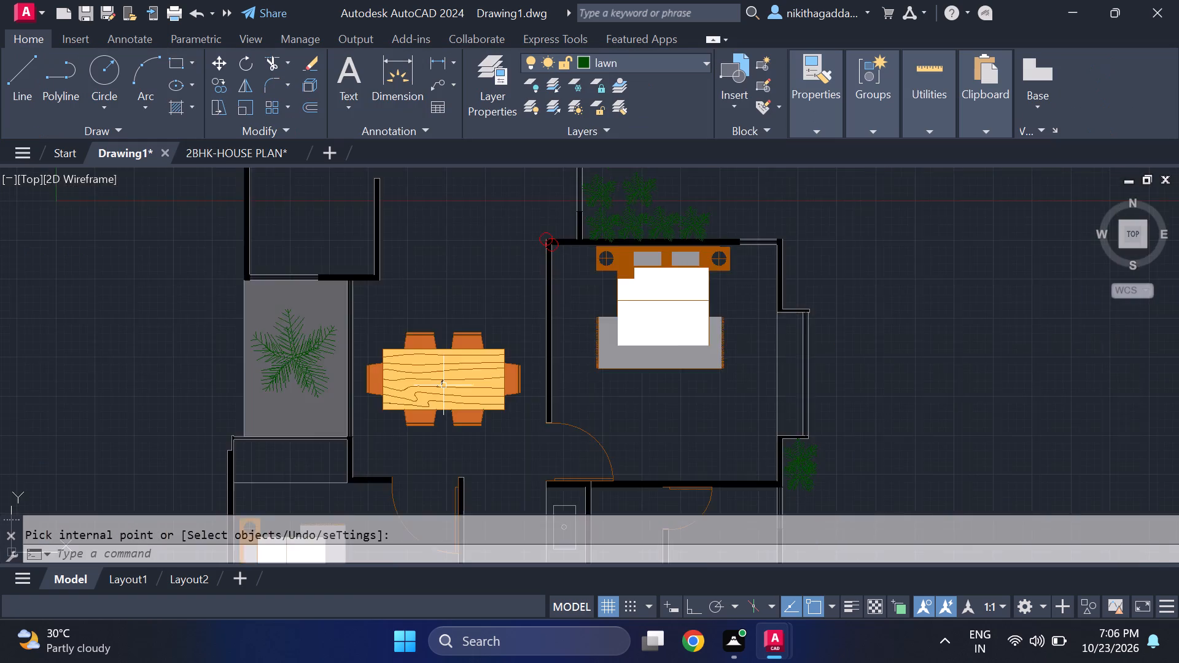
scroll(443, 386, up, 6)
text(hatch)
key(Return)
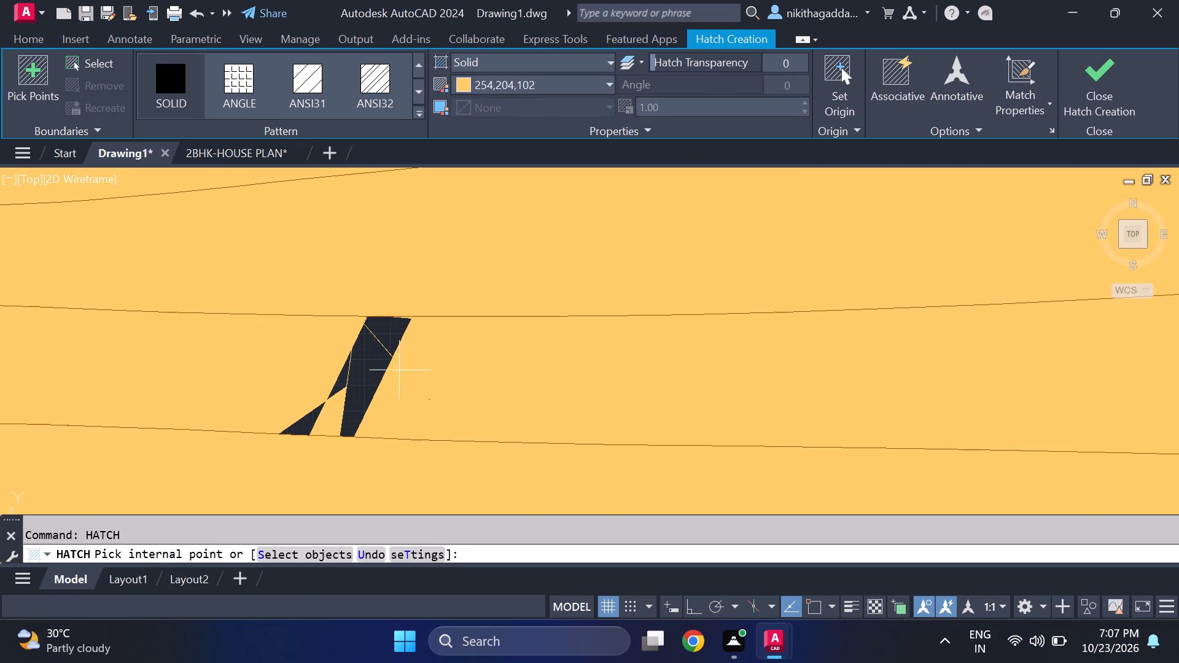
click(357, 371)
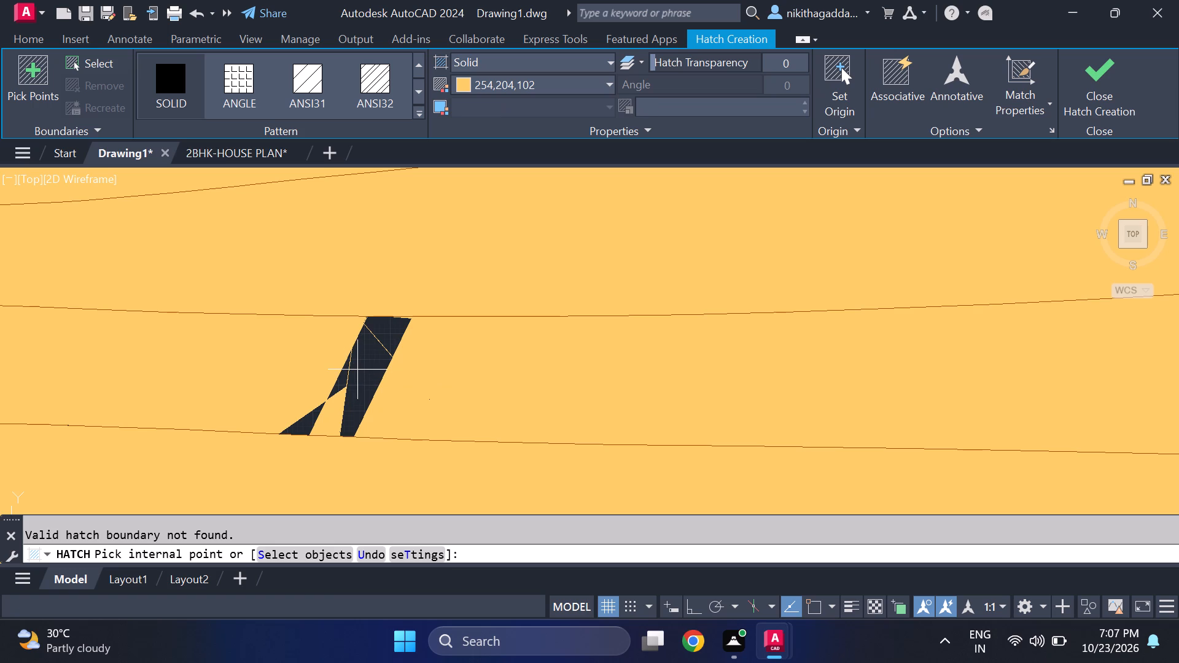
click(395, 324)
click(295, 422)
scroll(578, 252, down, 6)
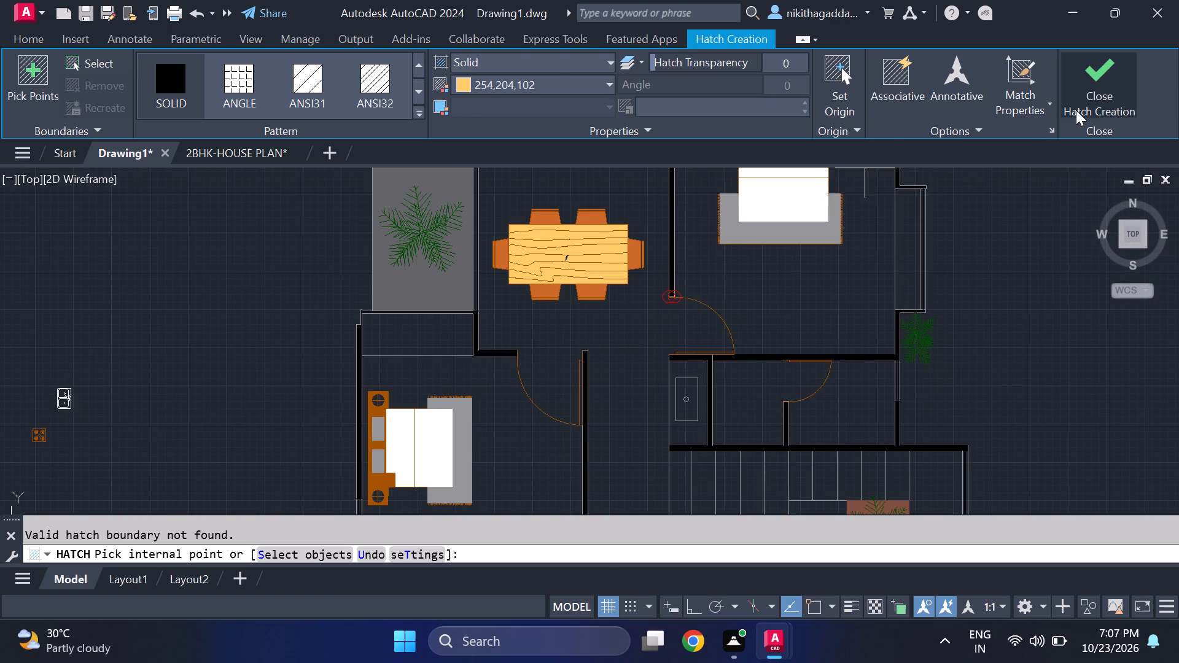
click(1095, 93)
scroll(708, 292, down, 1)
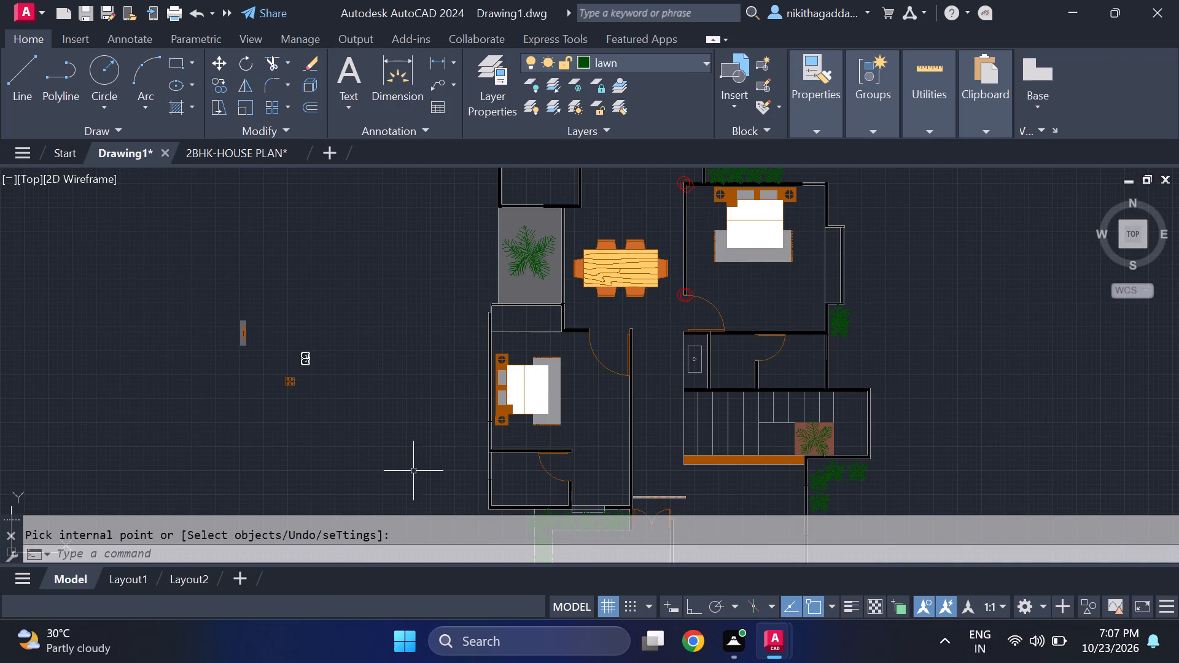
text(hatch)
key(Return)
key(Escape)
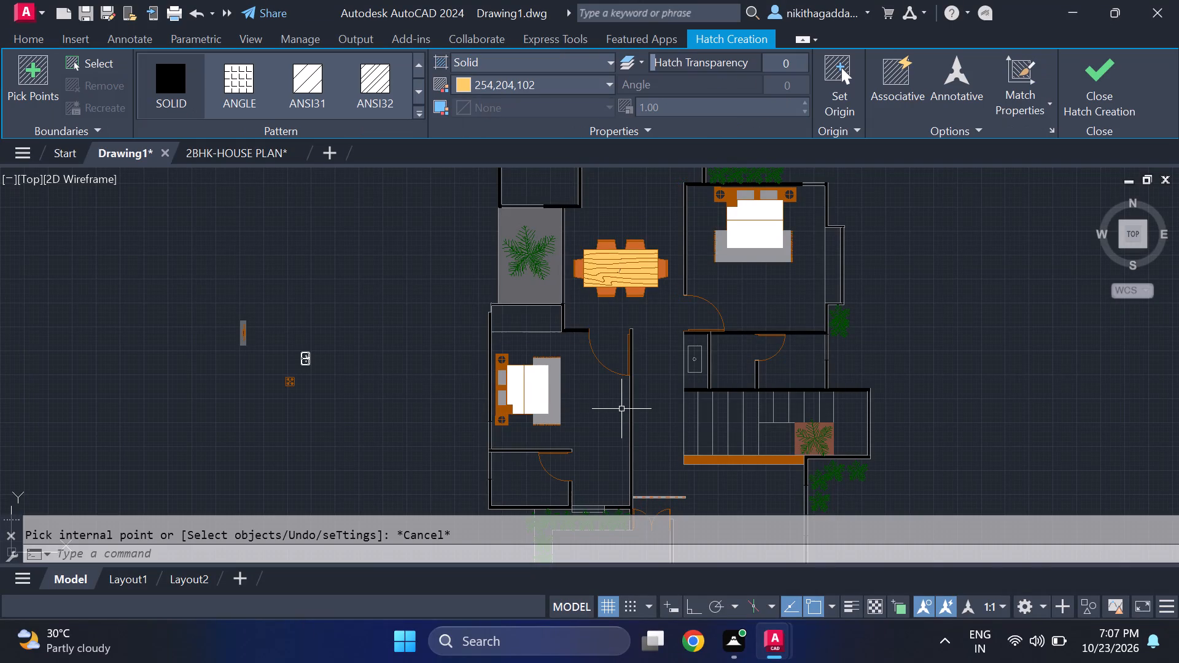
Rotate the vertical TV unit outside the house plan 90° counterclockwise about its upper corner, using Ortho.
scroll(615, 404, down, 1)
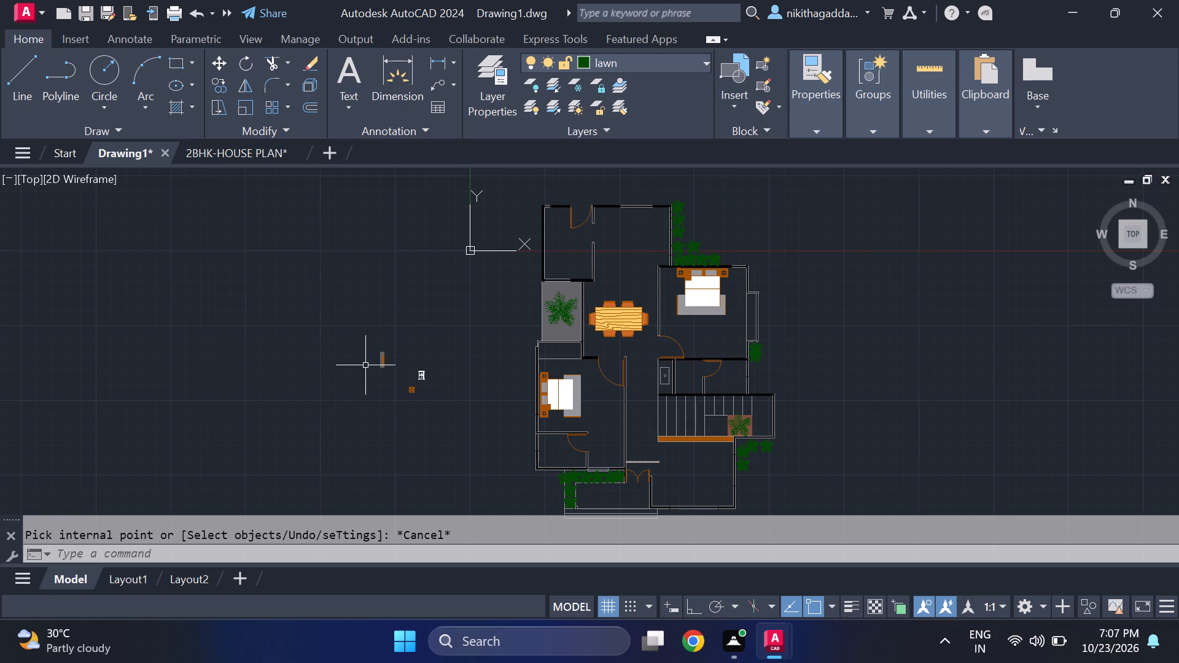
scroll(381, 375, down, 1)
middle_drag(440, 428, 413, 401)
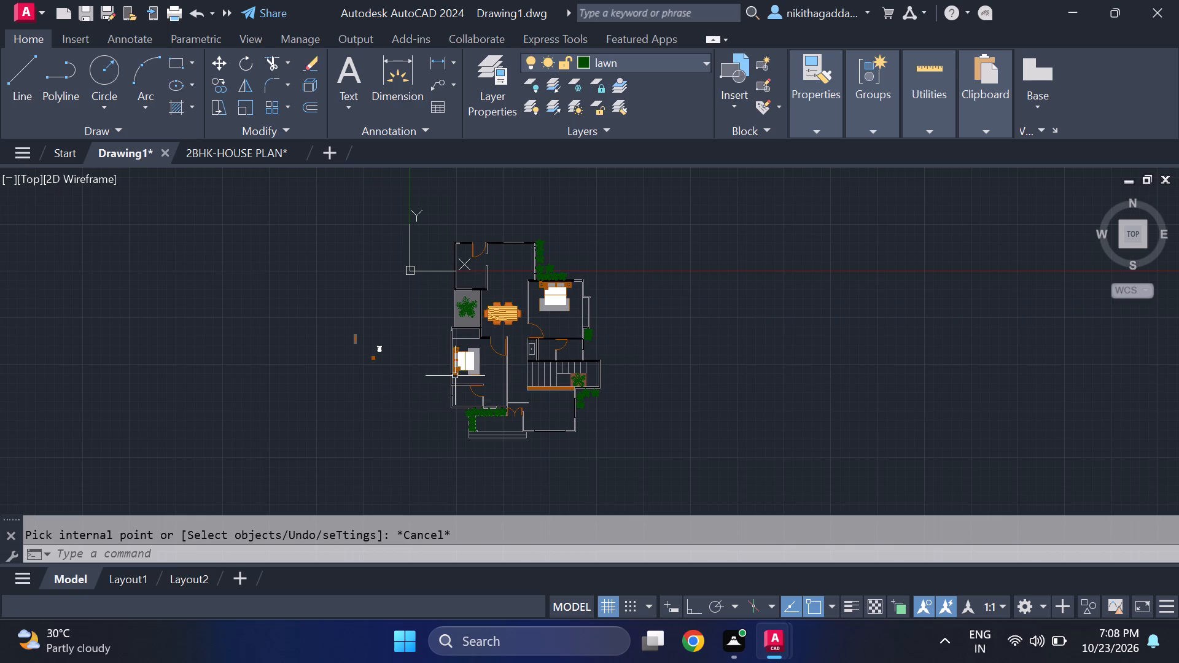
scroll(437, 362, up, 2)
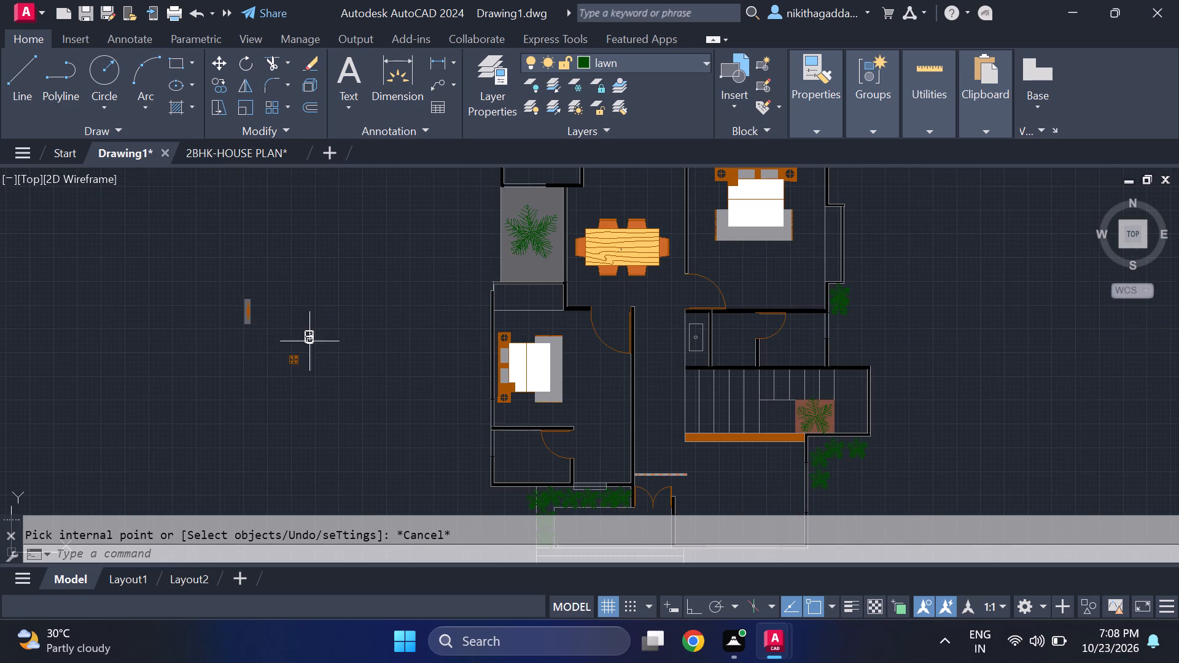
scroll(225, 317, up, 2)
scroll(382, 408, down, 3)
scroll(408, 386, up, 2)
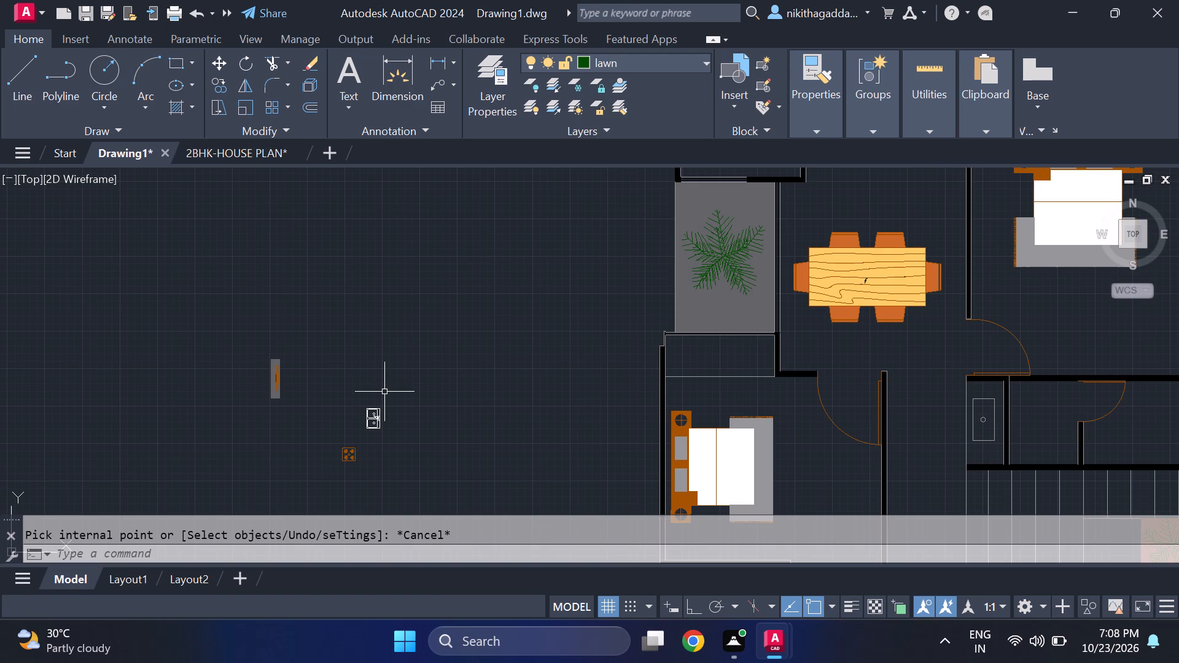
scroll(384, 392, up, 1)
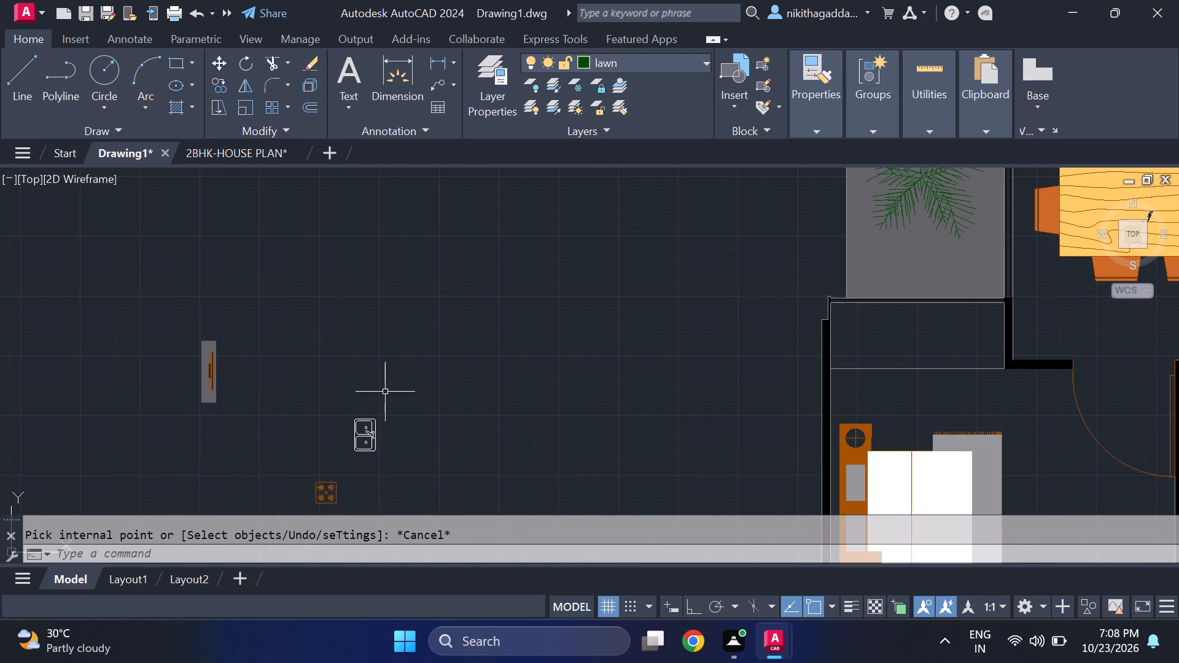
scroll(209, 368, up, 2)
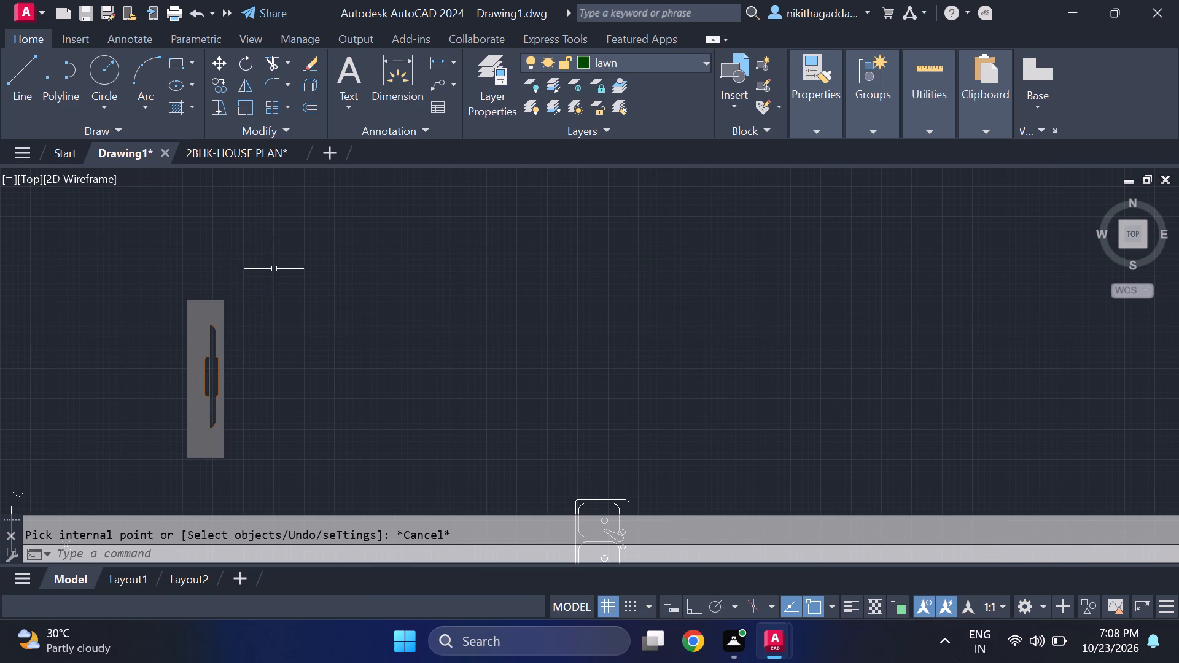
click(274, 268)
click(95, 438)
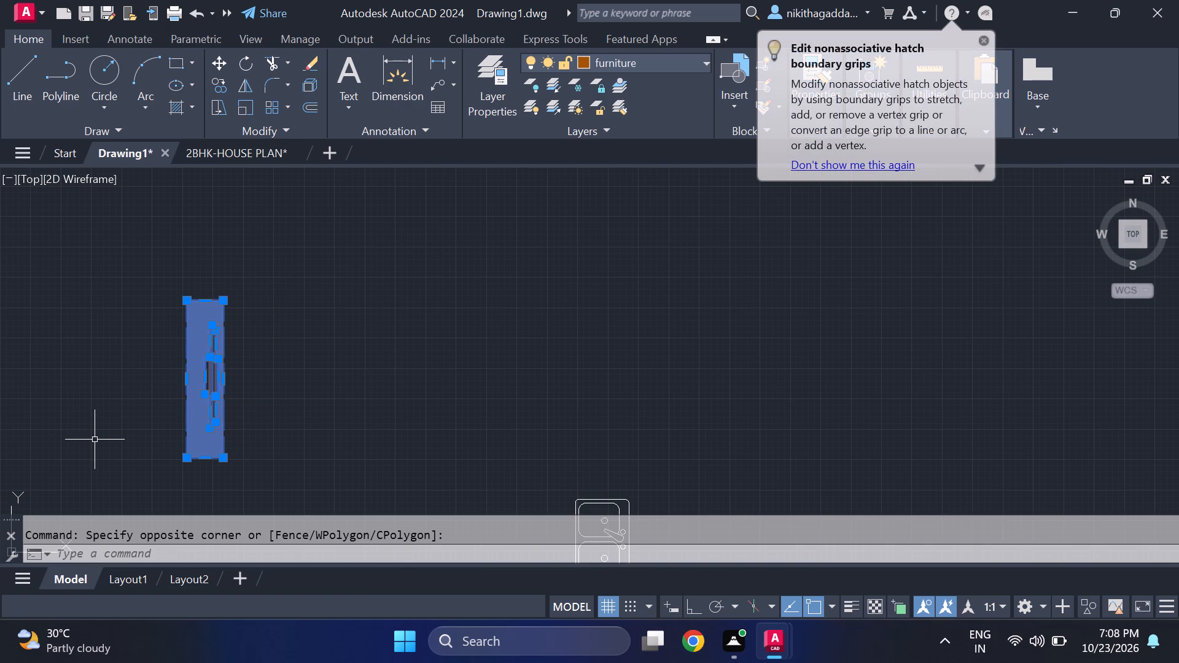
text(ro)
key(Return)
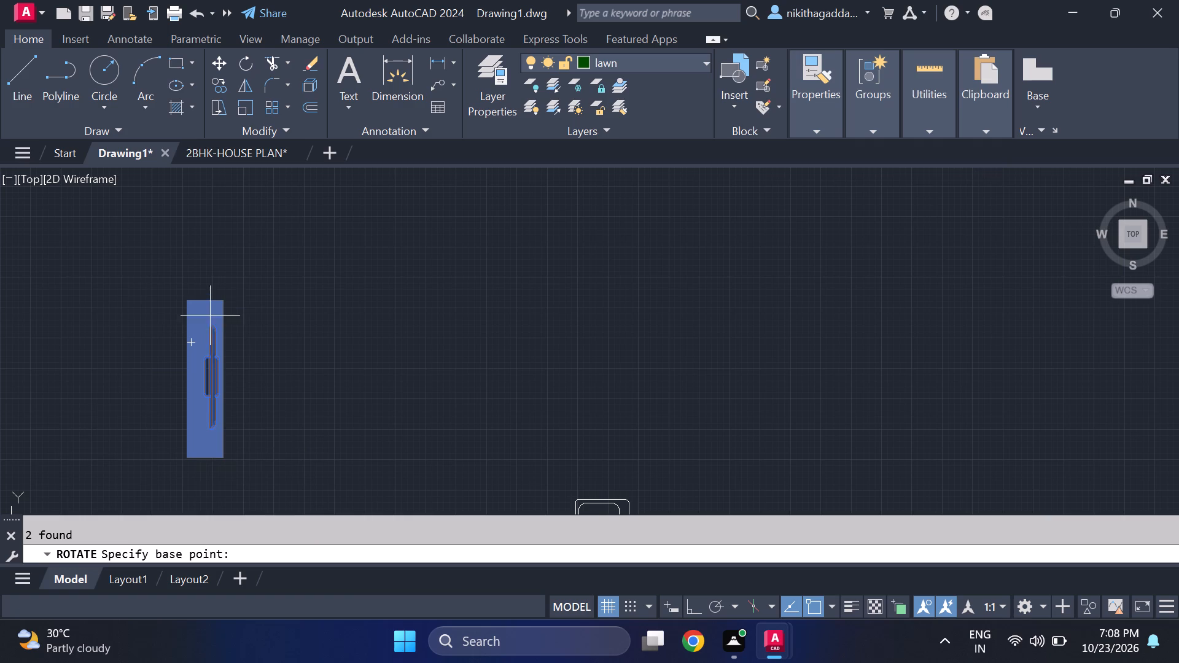
click(224, 301)
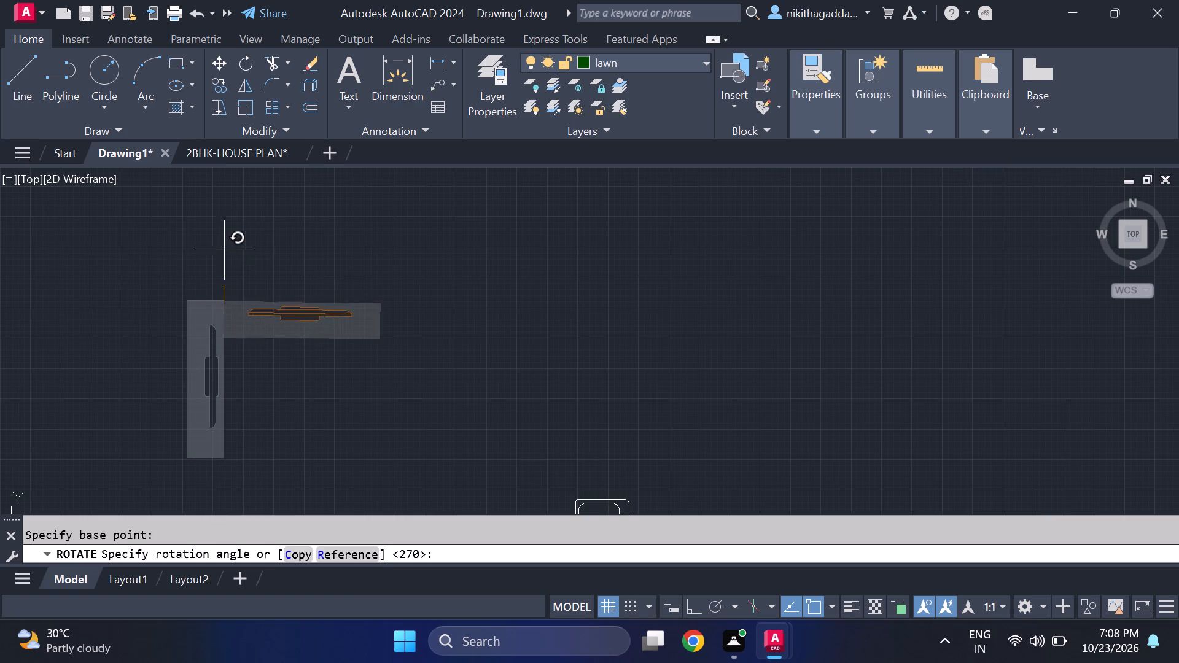
key(F8)
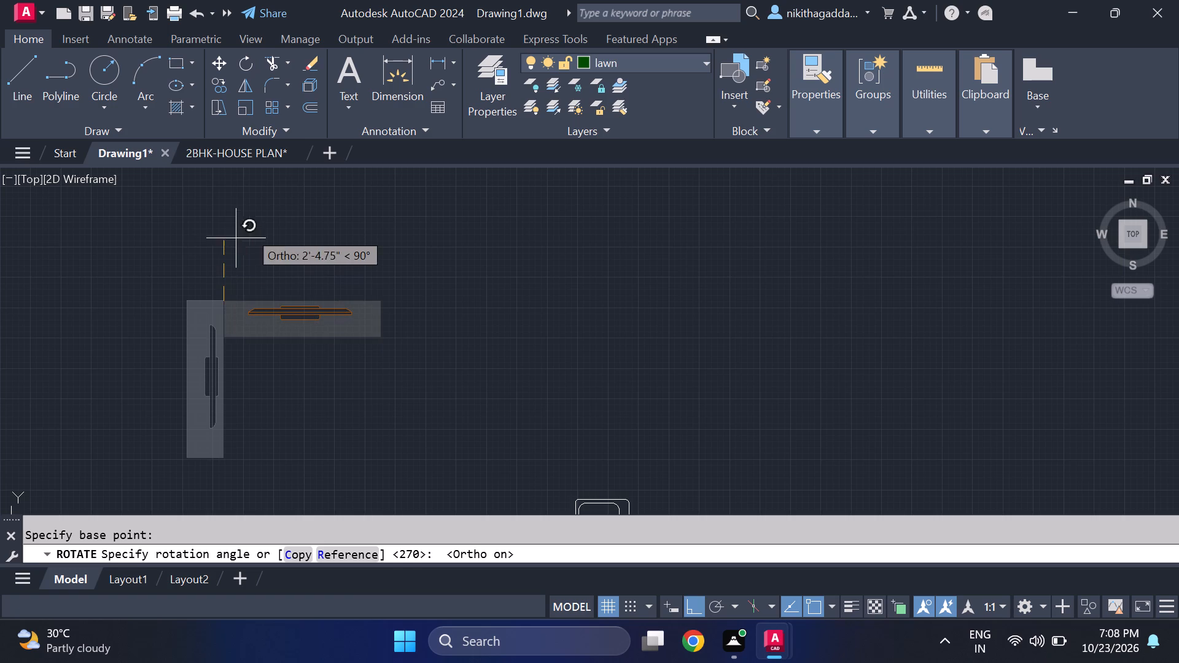
click(254, 230)
Move the TV unit by its upper corner onto the orange strip below the staircase, facing the living room.
click(452, 228)
click(119, 401)
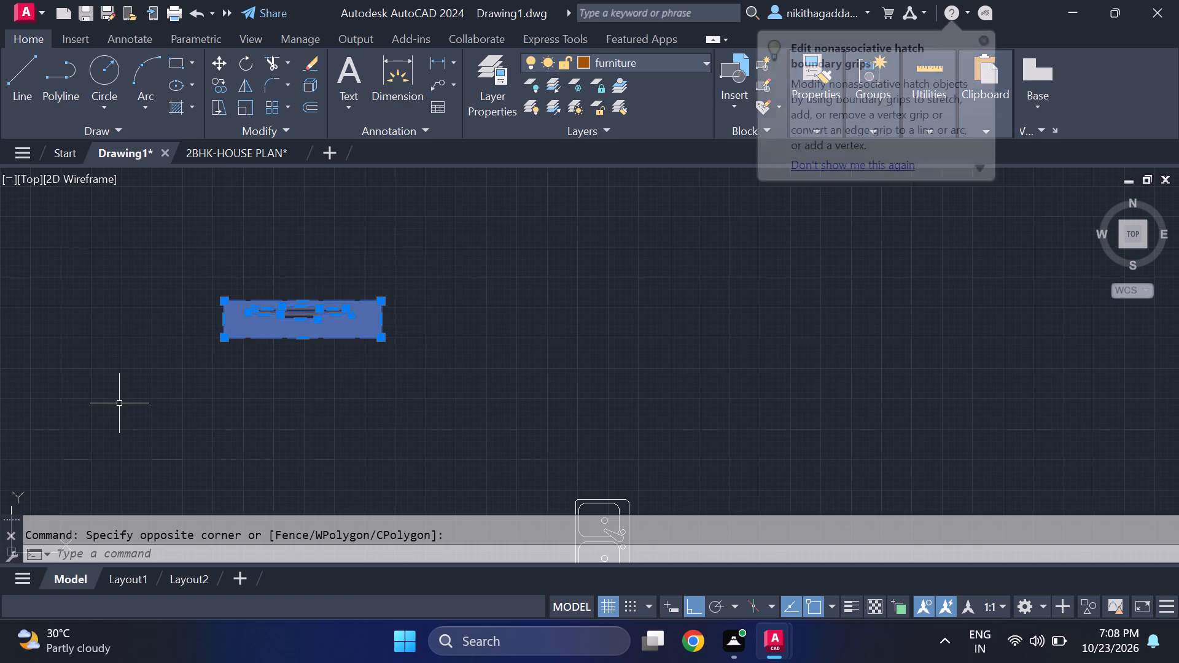
key(m)
key(Return)
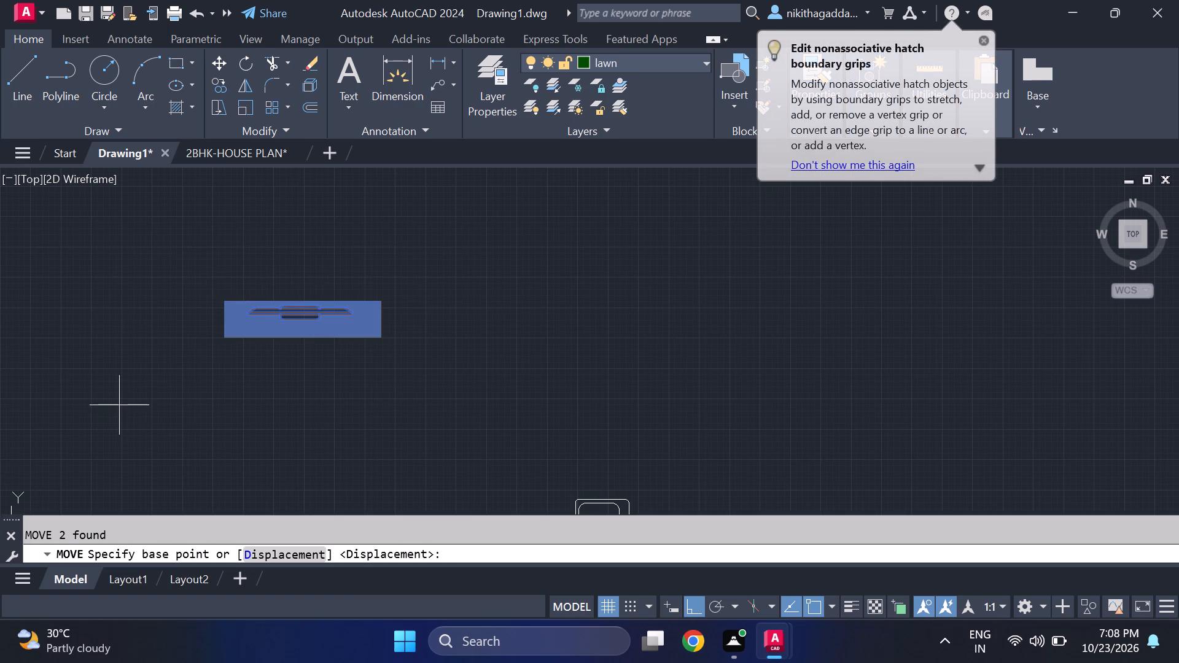
click(383, 302)
scroll(624, 309, down, 3)
middle_drag(618, 312, 66, 260)
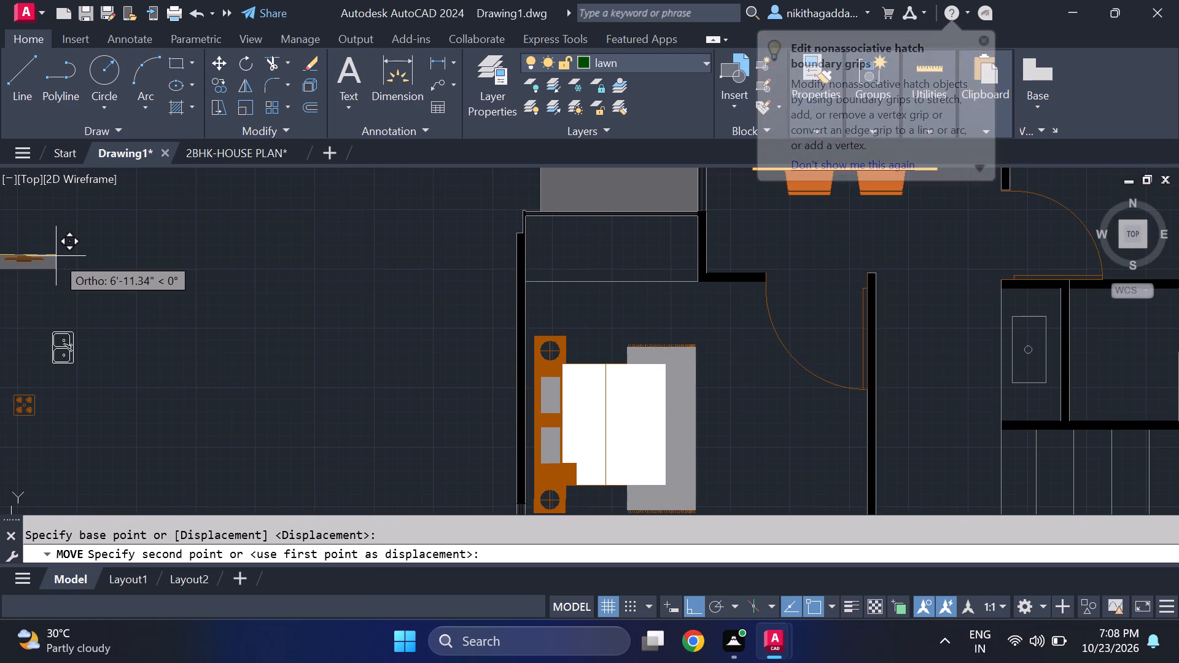
key(F8)
scroll(405, 505, down, 2)
middle_drag(488, 503, 375, 360)
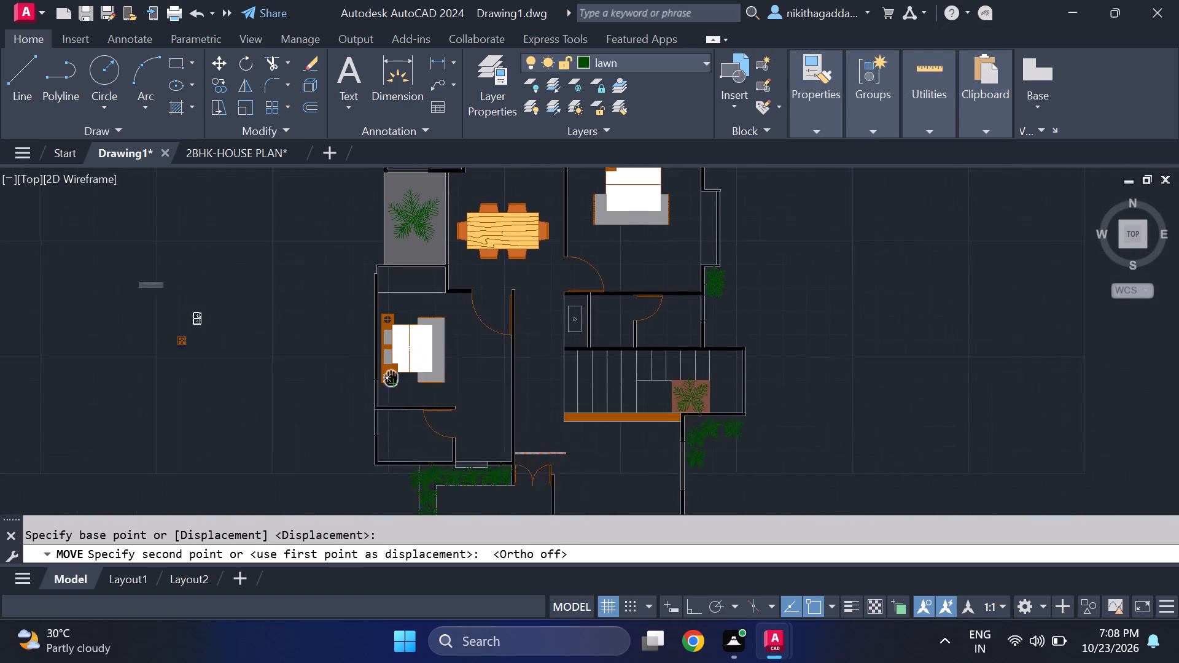
middle_drag(375, 360, 230, 301)
middle_click(442, 330)
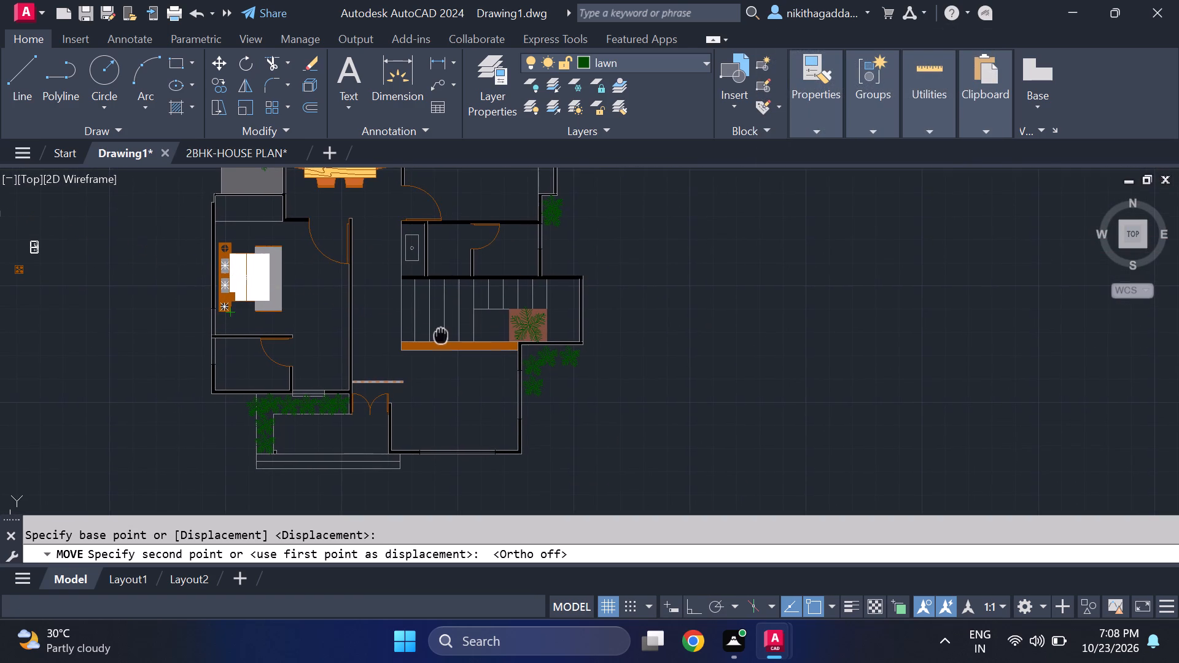
scroll(497, 350, up, 3)
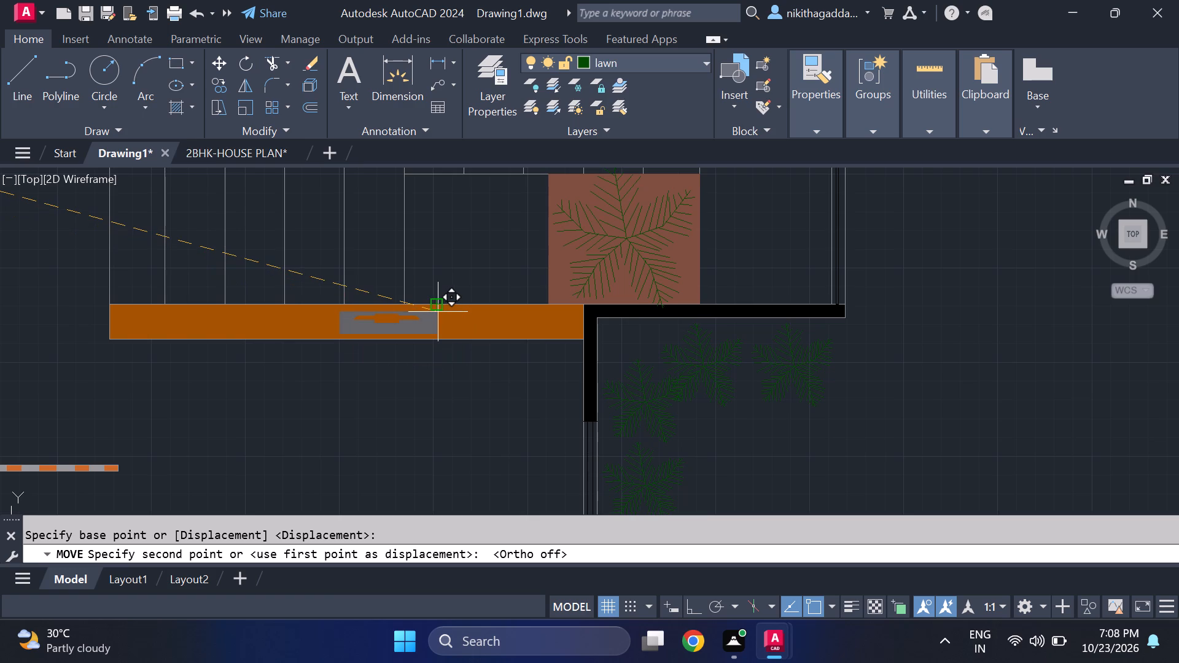
scroll(438, 312, up, 2)
click(439, 312)
scroll(453, 304, down, 4)
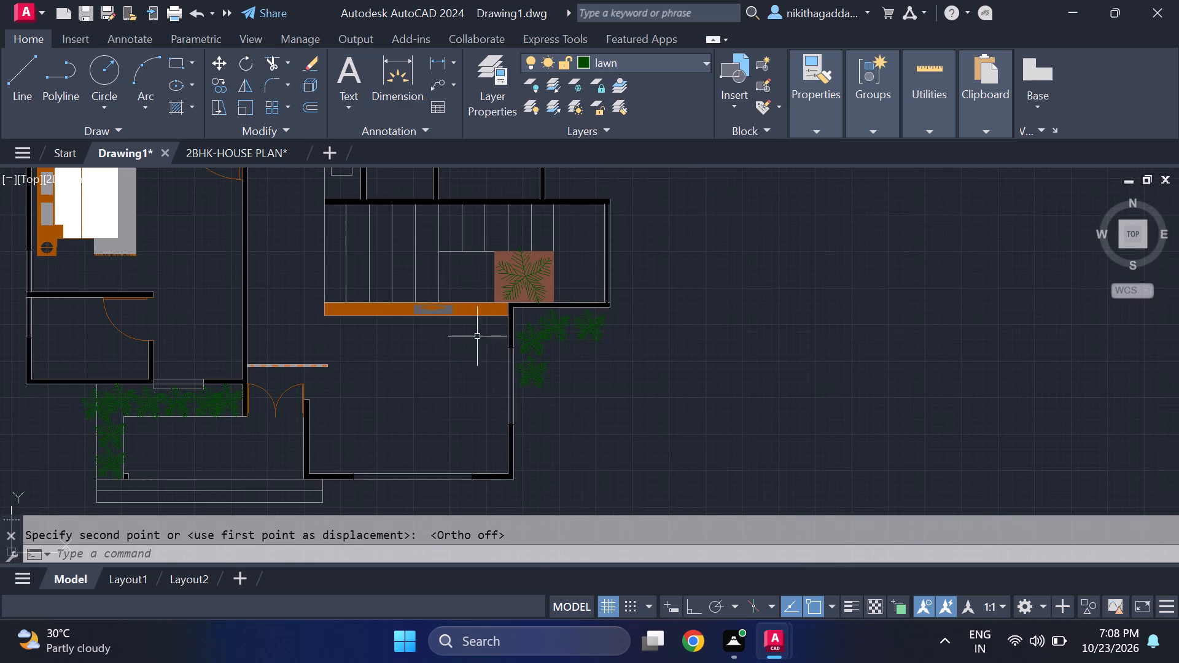
In the 2BHK-HOUSE PLAN drawing, copy the living area's two armchairs, sofa, rug and coffee table to the clipboard.
middle_drag(453, 409, 570, 405)
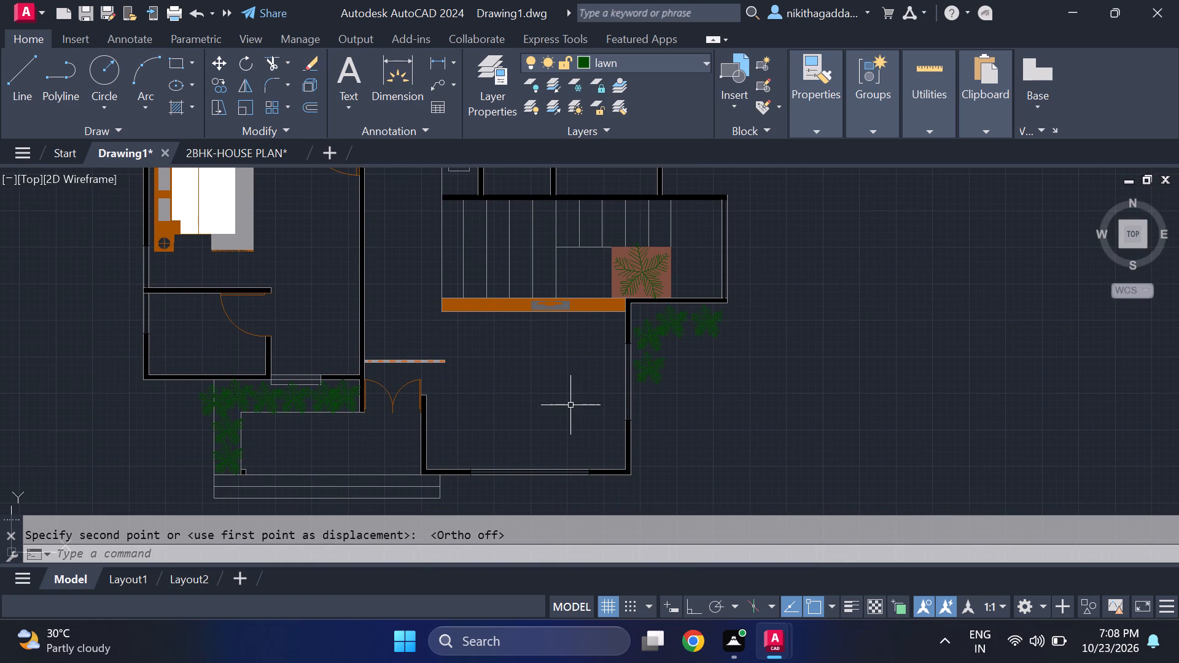
middle_drag(462, 374, 524, 393)
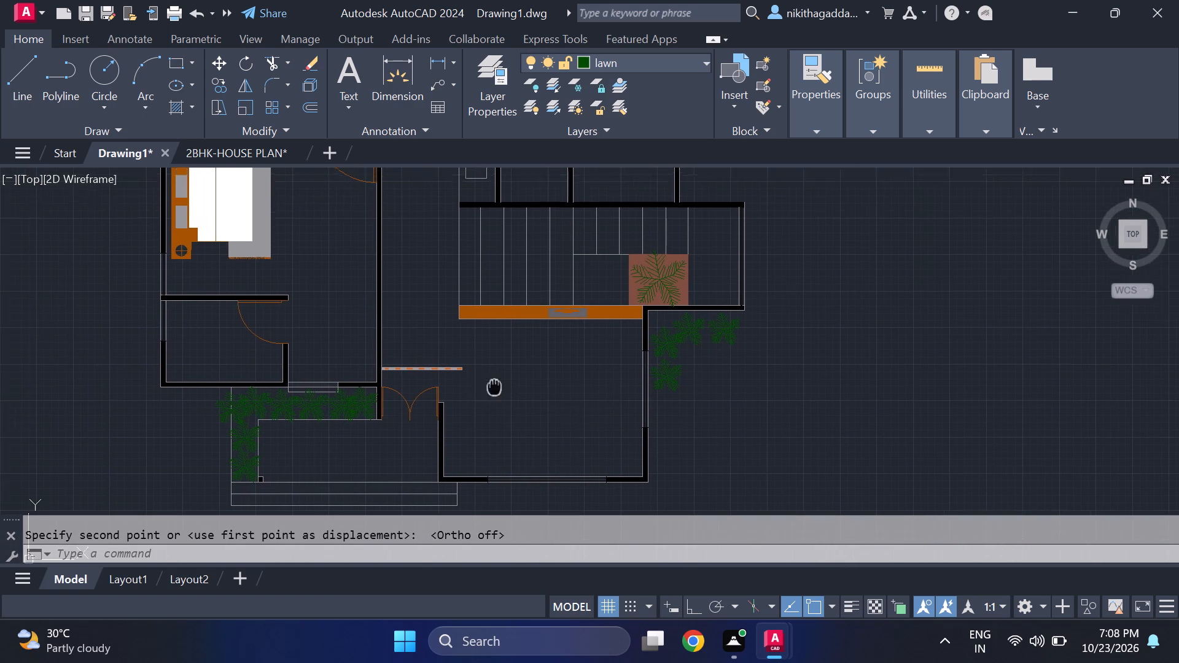
middle_drag(524, 393, 750, 440)
click(233, 149)
scroll(424, 395, down, 3)
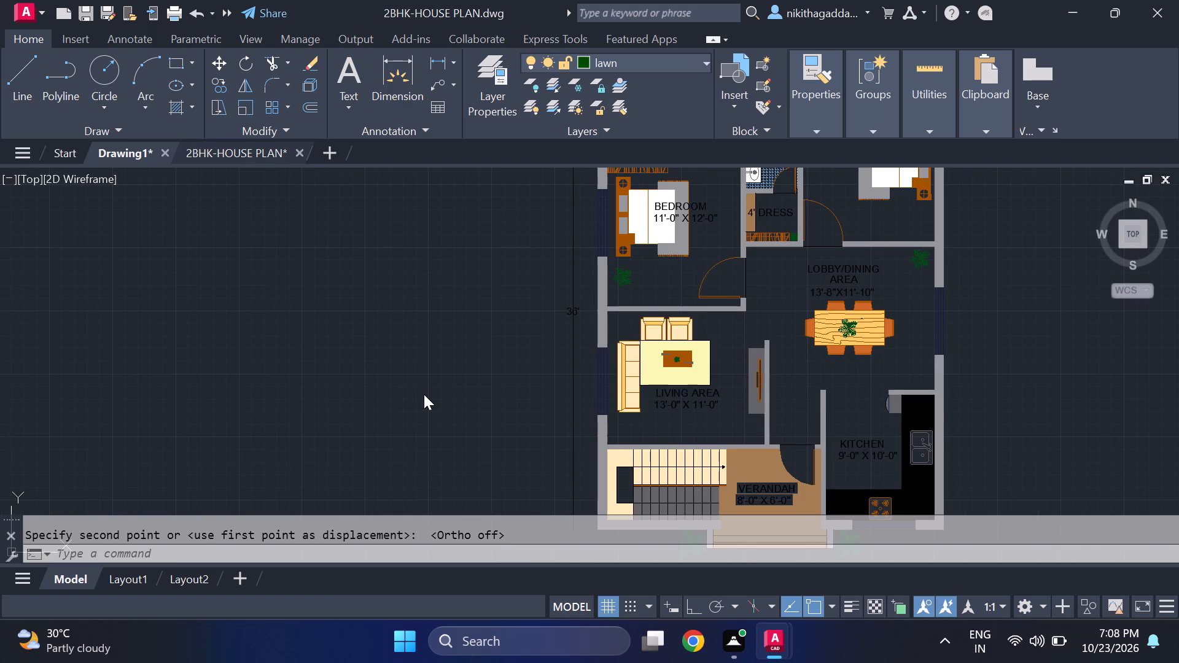
scroll(617, 379, up, 1)
scroll(531, 358, up, 4)
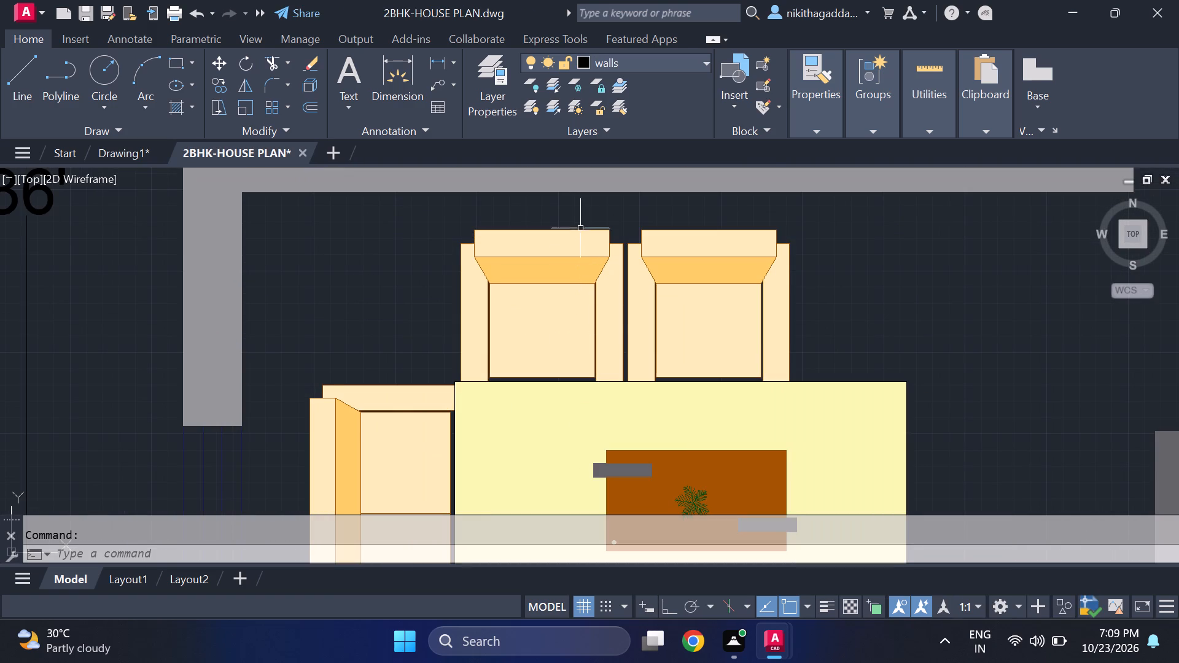
click(580, 228)
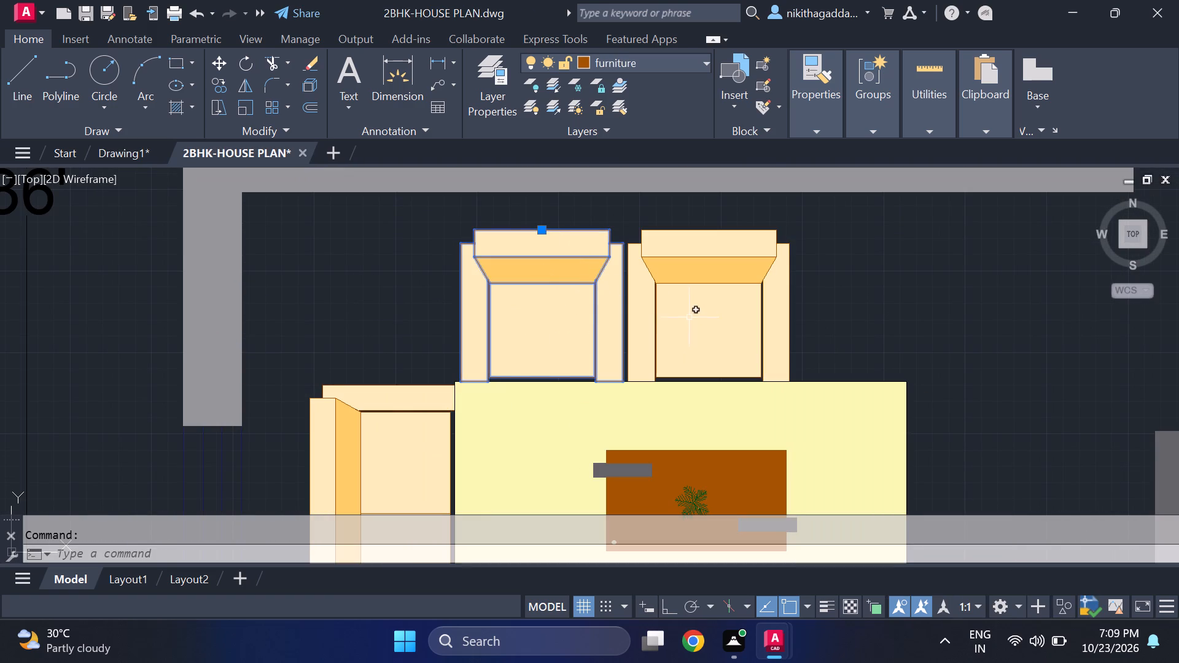
click(654, 319)
scroll(654, 320, down, 2)
scroll(541, 371, up, 2)
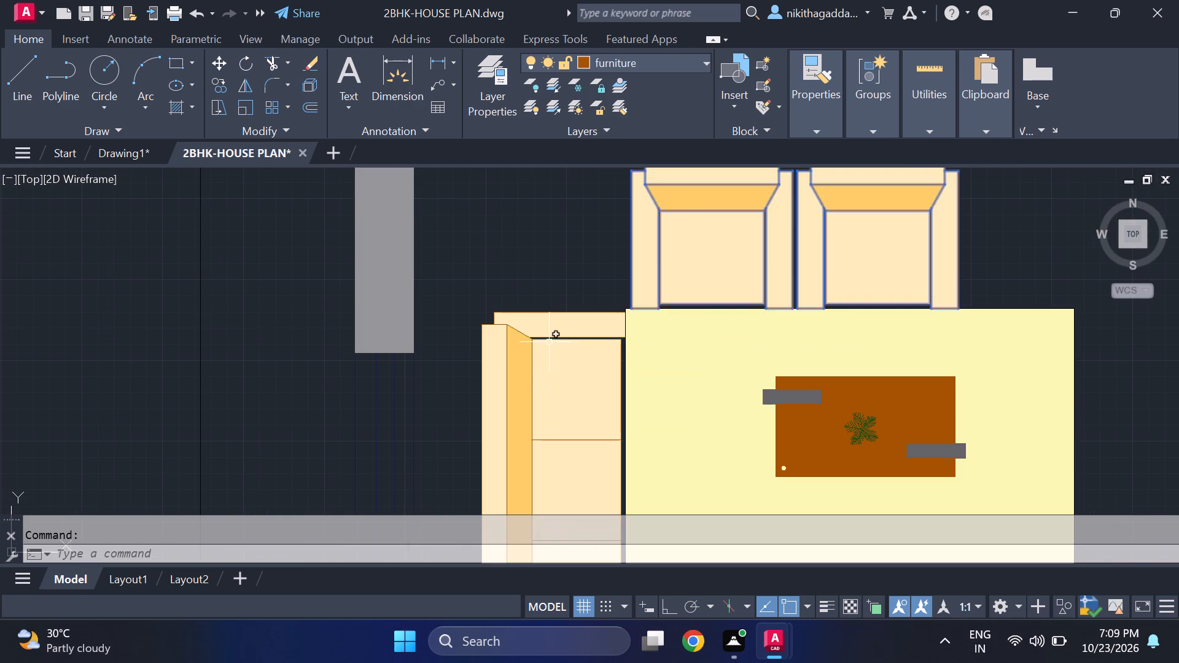
click(550, 341)
scroll(624, 340, down, 2)
scroll(675, 366, up, 3)
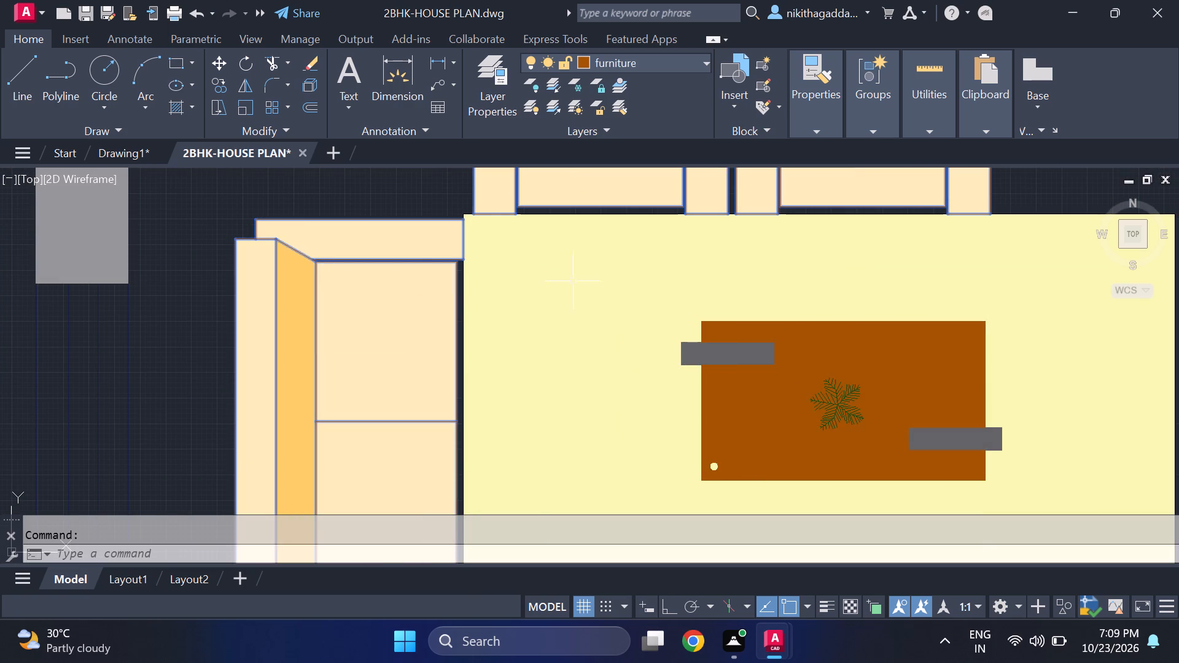
scroll(475, 217, up, 3)
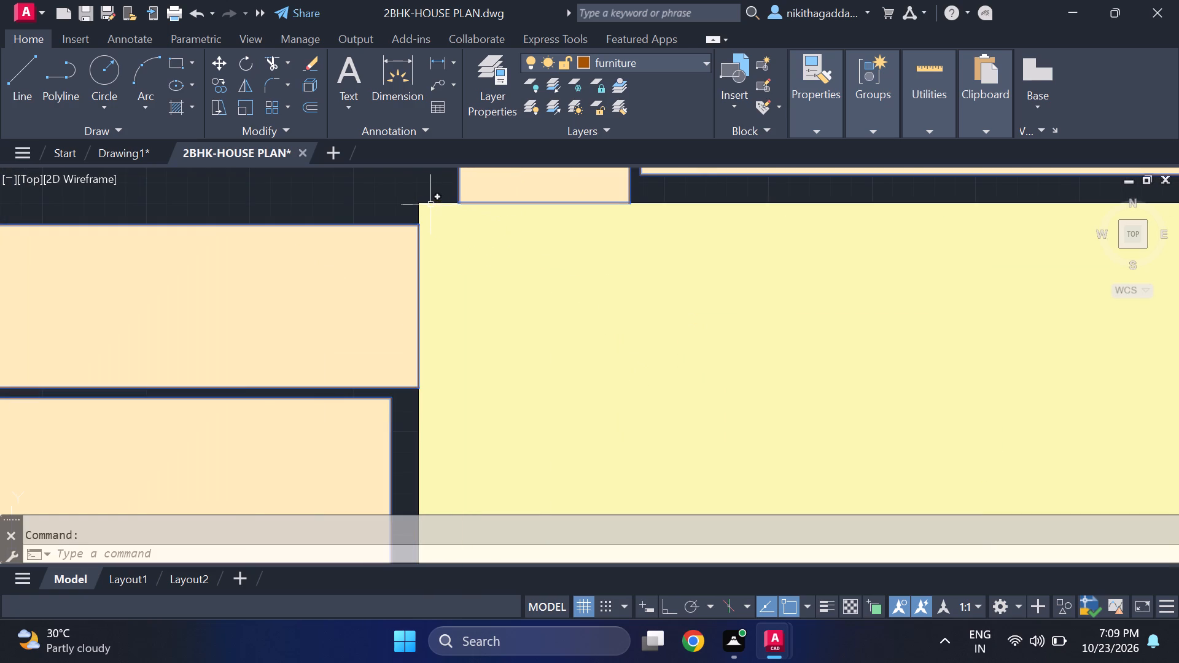
click(430, 204)
scroll(415, 218, up, 3)
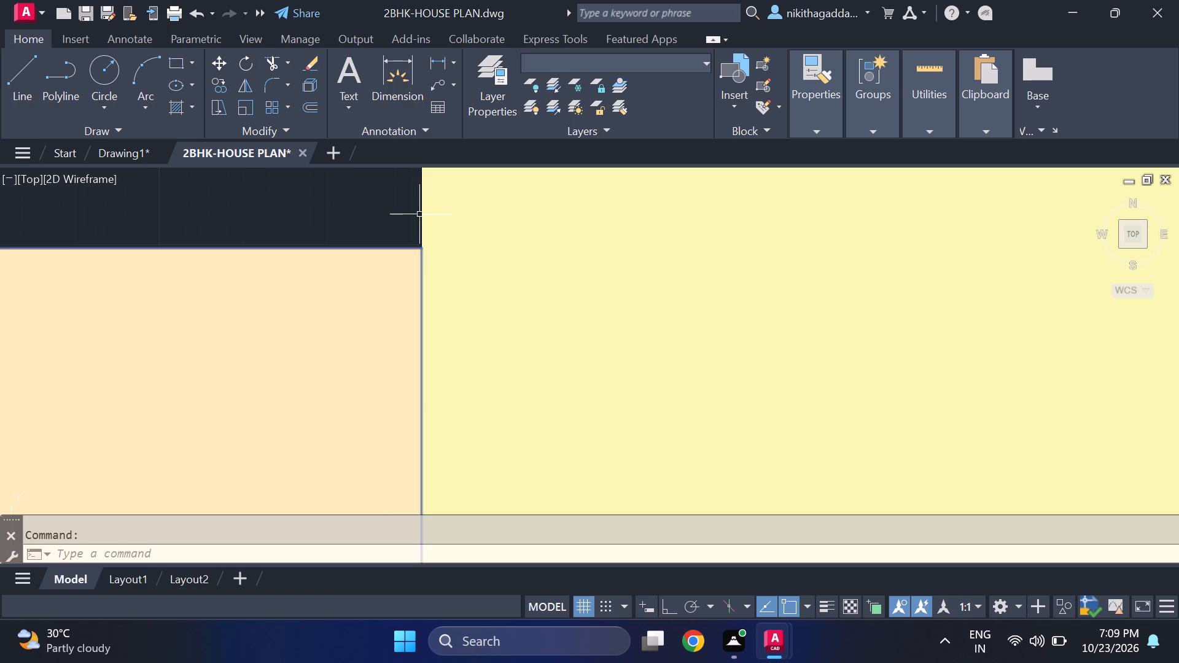
click(424, 211)
scroll(430, 238, down, 4)
scroll(518, 324, down, 3)
middle_drag(571, 431, 454, 260)
scroll(533, 289, up, 3)
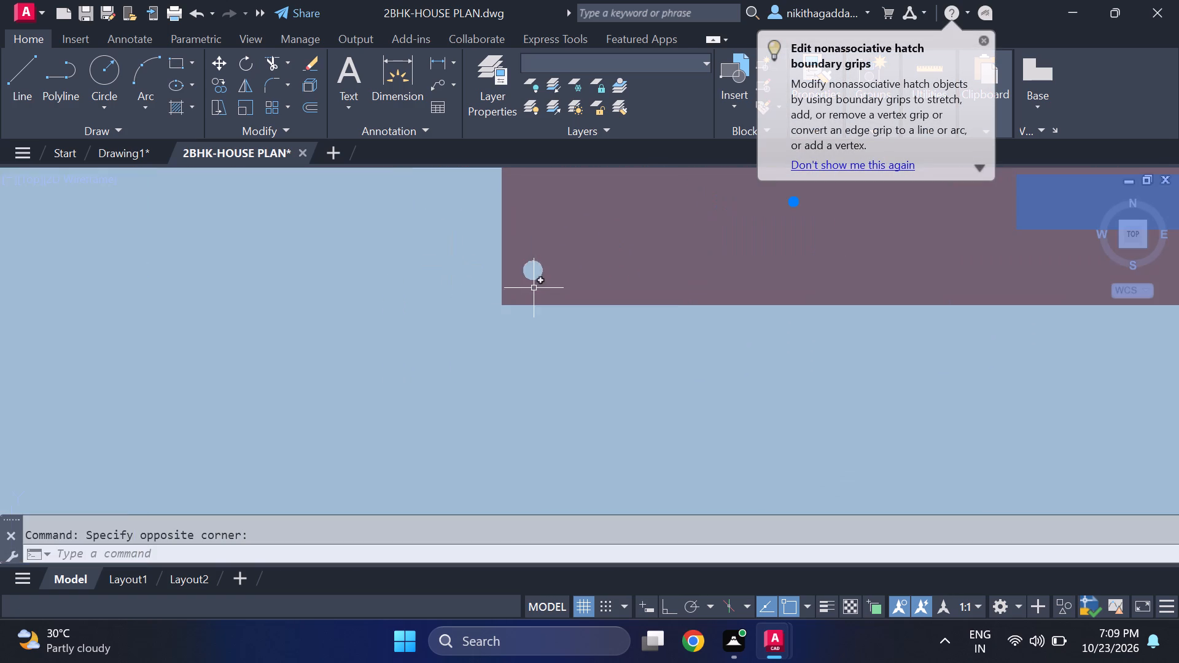
click(536, 266)
click(512, 270)
scroll(660, 236, down, 2)
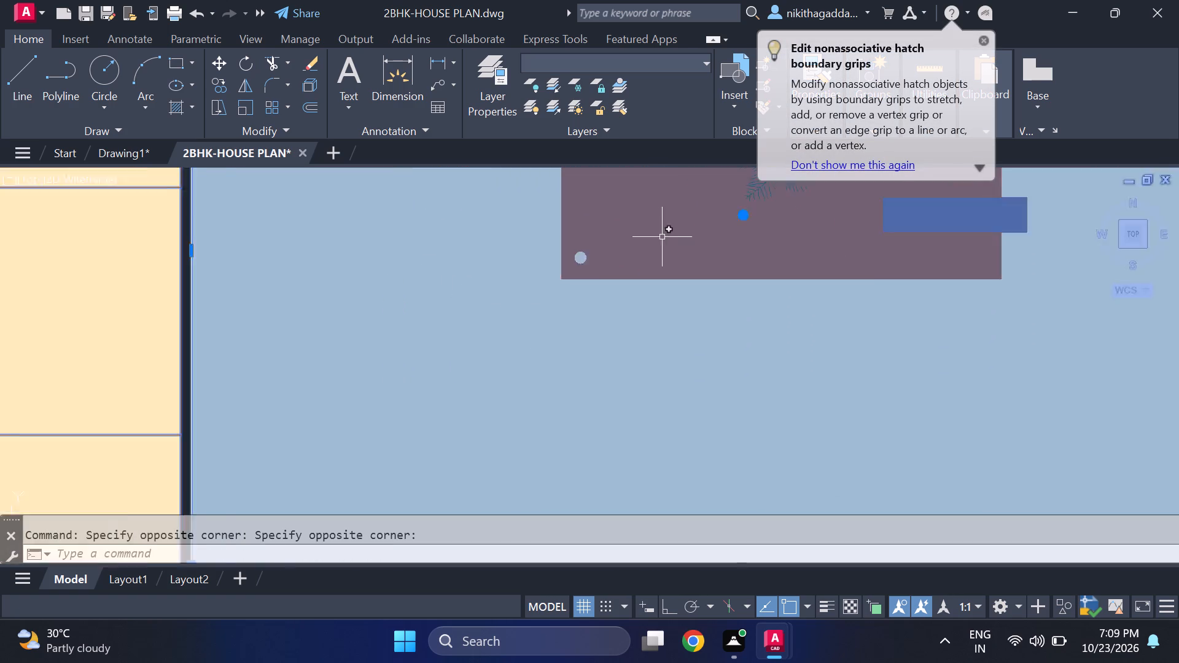
scroll(663, 241, down, 1)
middle_drag(656, 304, 607, 359)
scroll(607, 359, up, 2)
scroll(685, 271, down, 5)
middle_drag(676, 288, 593, 357)
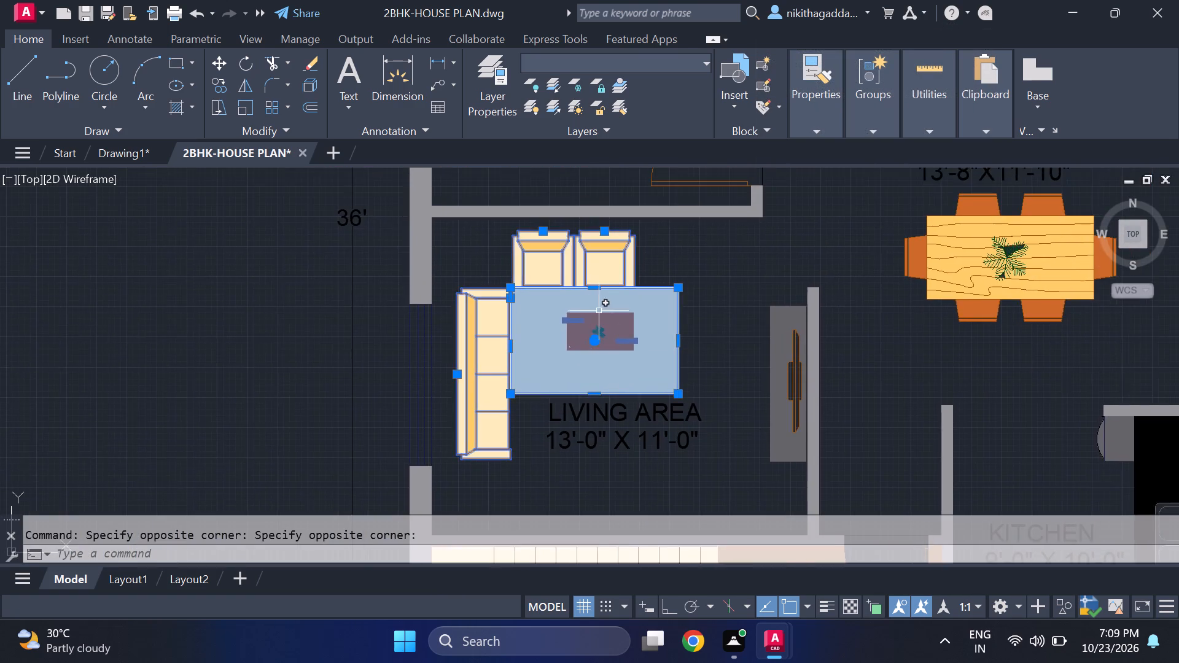
scroll(599, 310, up, 3)
drag(625, 292, 624, 297)
drag(457, 405, 461, 397)
scroll(512, 346, down, 5)
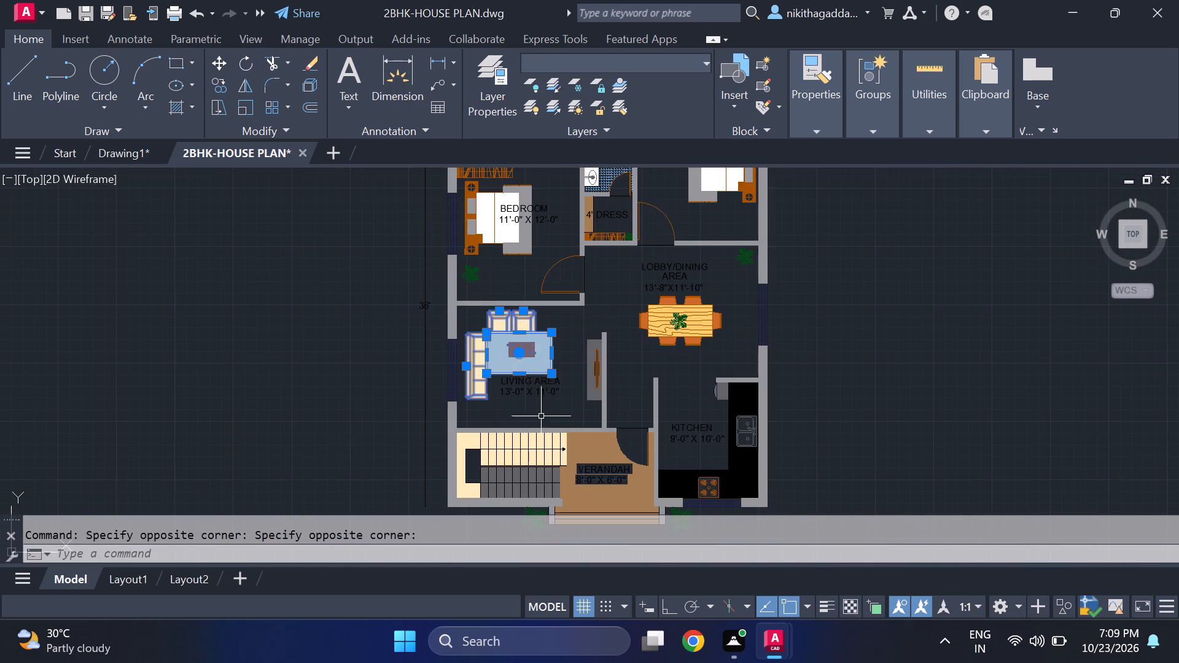
scroll(523, 409, up, 2)
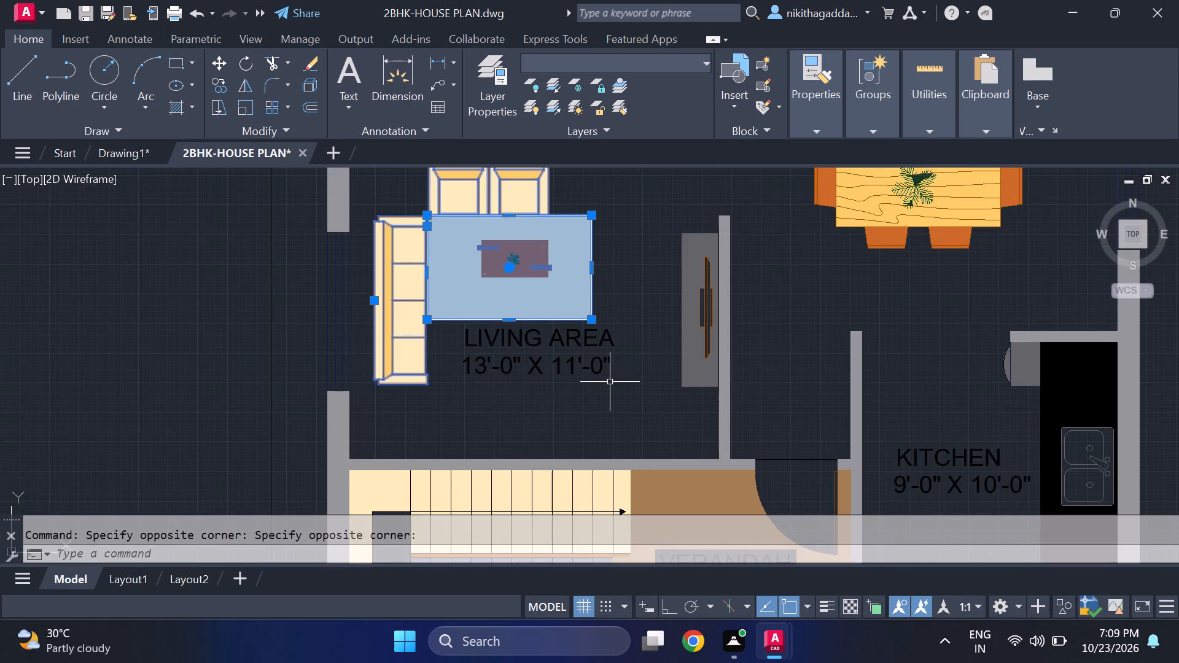
ctrl+click(610, 382)
key(ctrl+c)
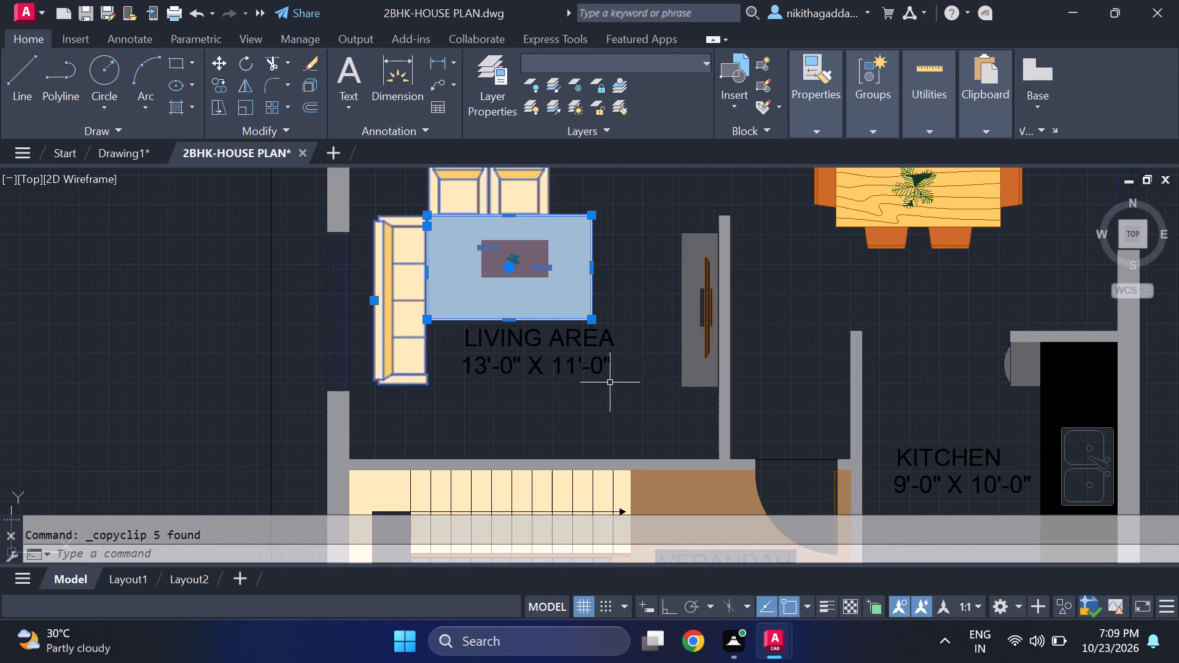
Paste the copied living-room seating set into Drawing1, in the empty space beside the house plan near the sink and stove.
click(130, 146)
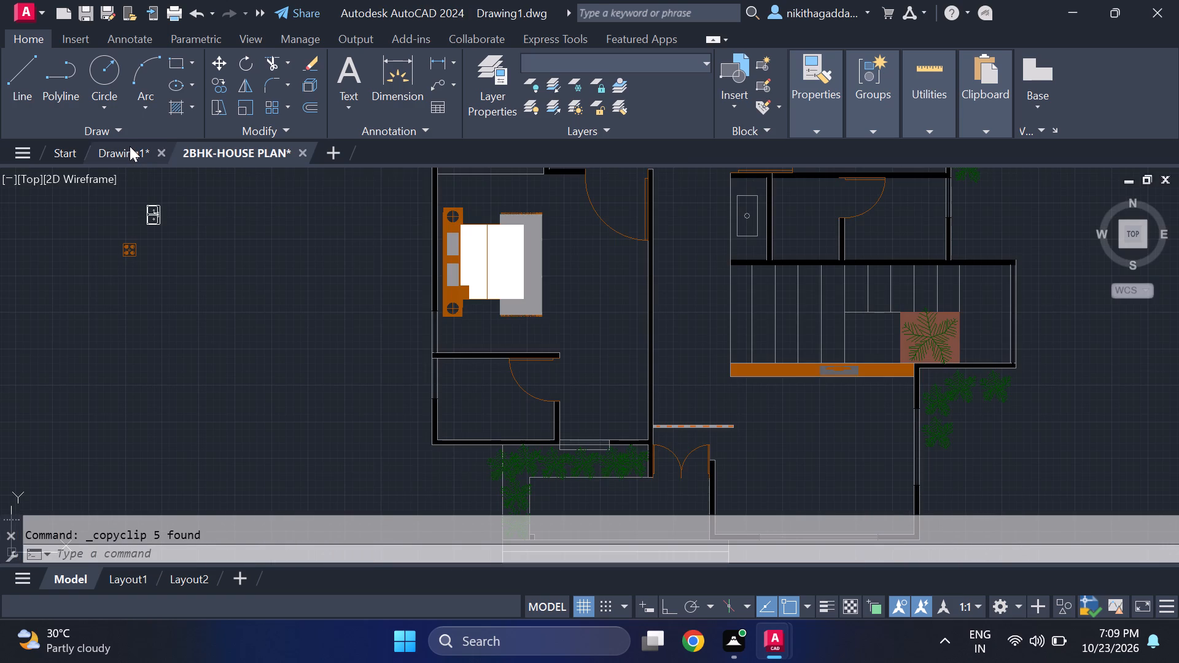
key(ctrl+v)
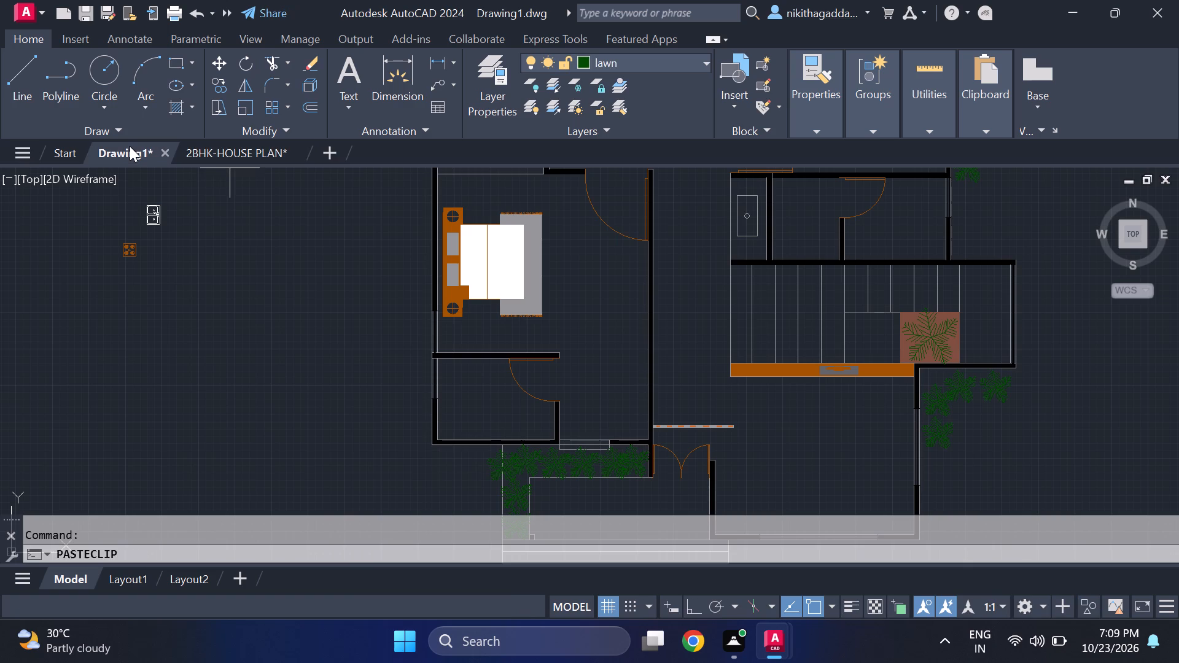
click(236, 306)
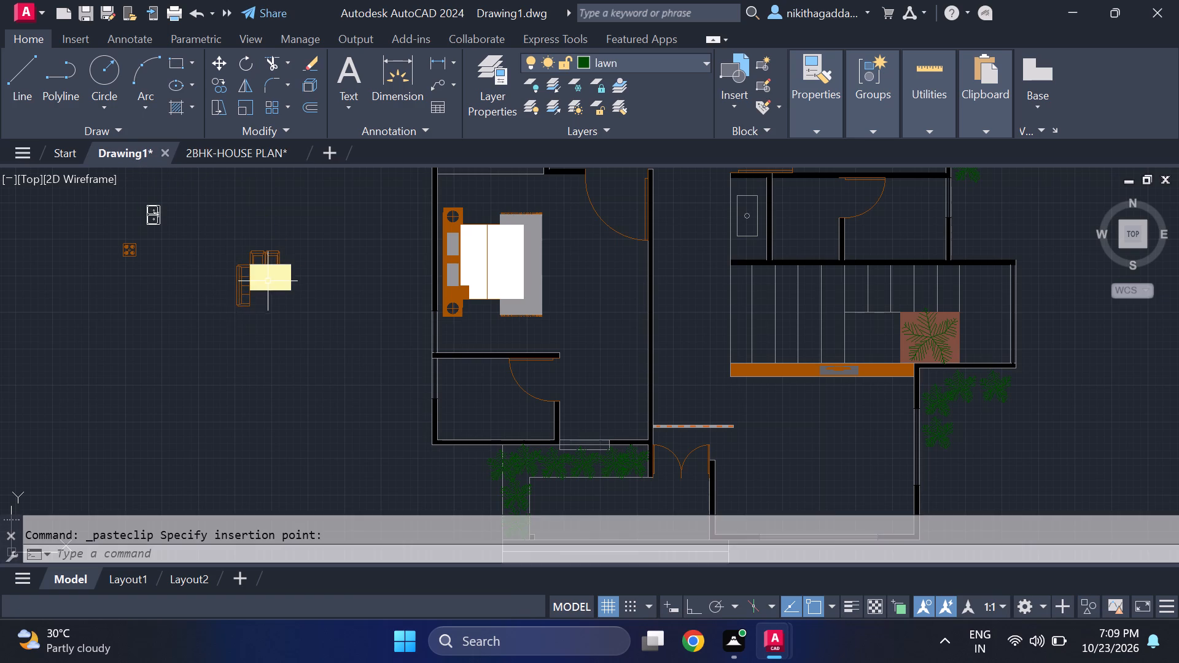
In the 2BHK-HOUSE PLAN drawing, copy the living area's coffee table with its plant and two grey strips to the clipboard.
scroll(266, 278, up, 2)
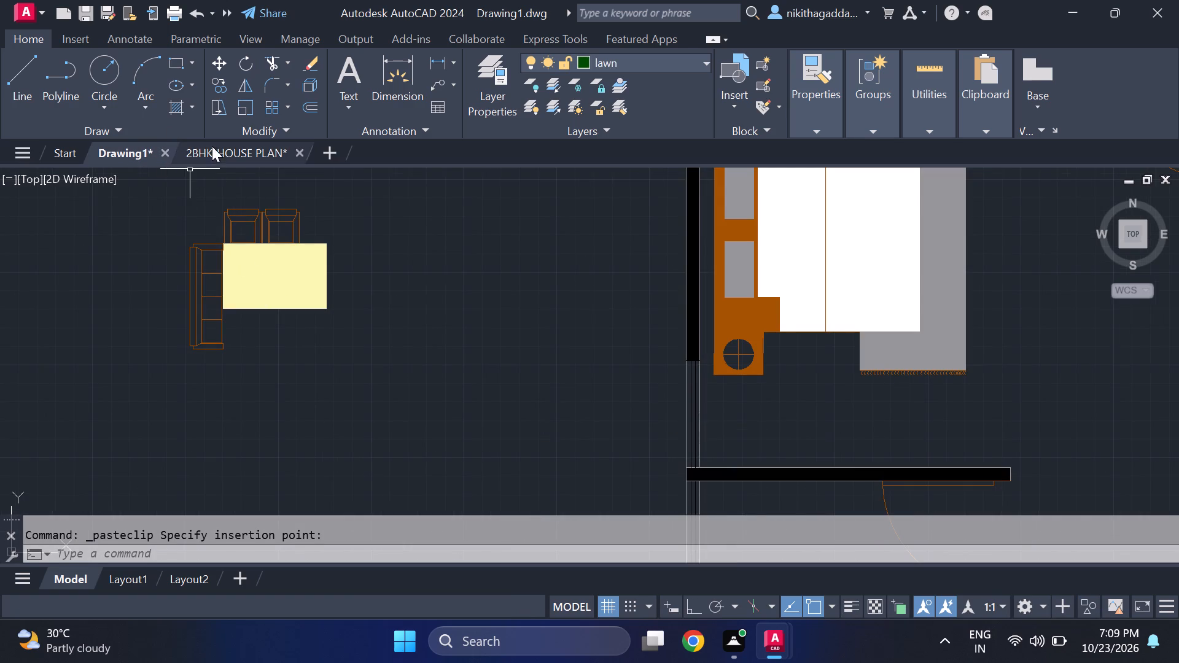
click(212, 146)
scroll(517, 290, up, 3)
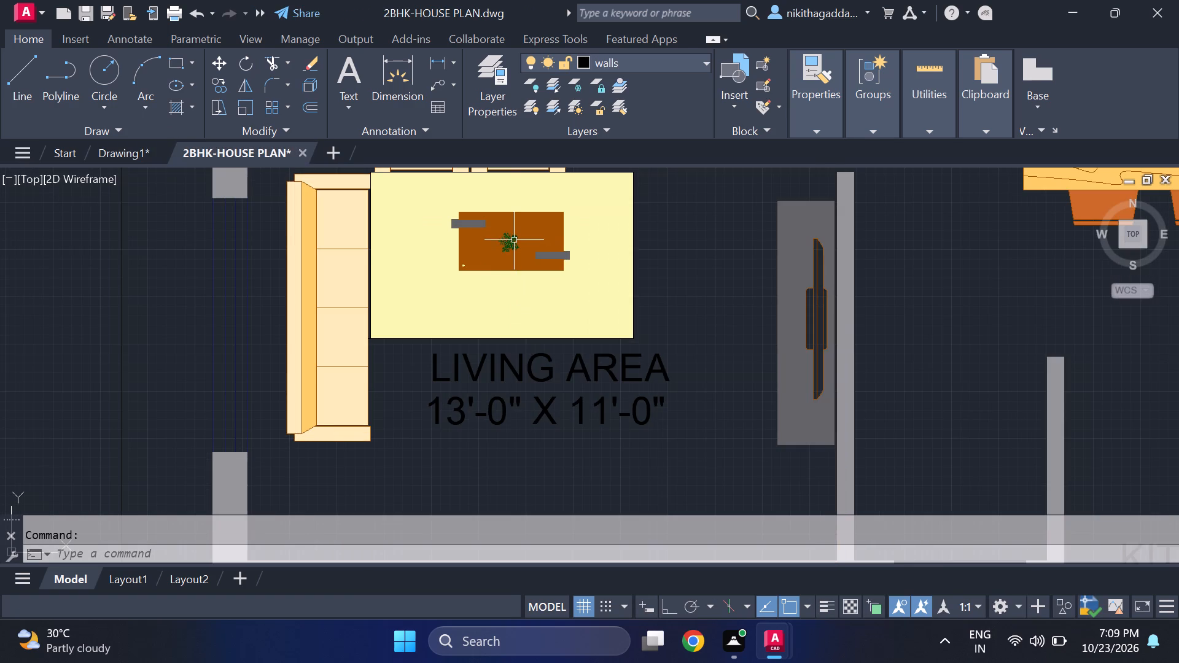
scroll(521, 222, up, 2)
middle_drag(524, 238, 491, 283)
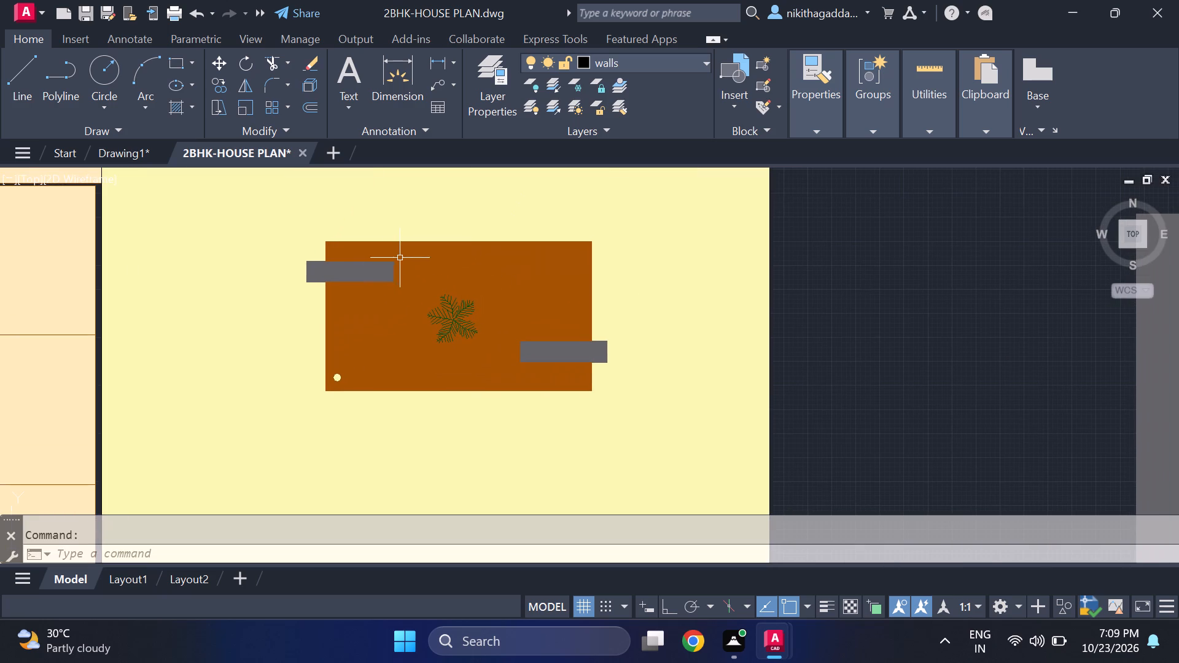
scroll(386, 265, up, 1)
click(376, 260)
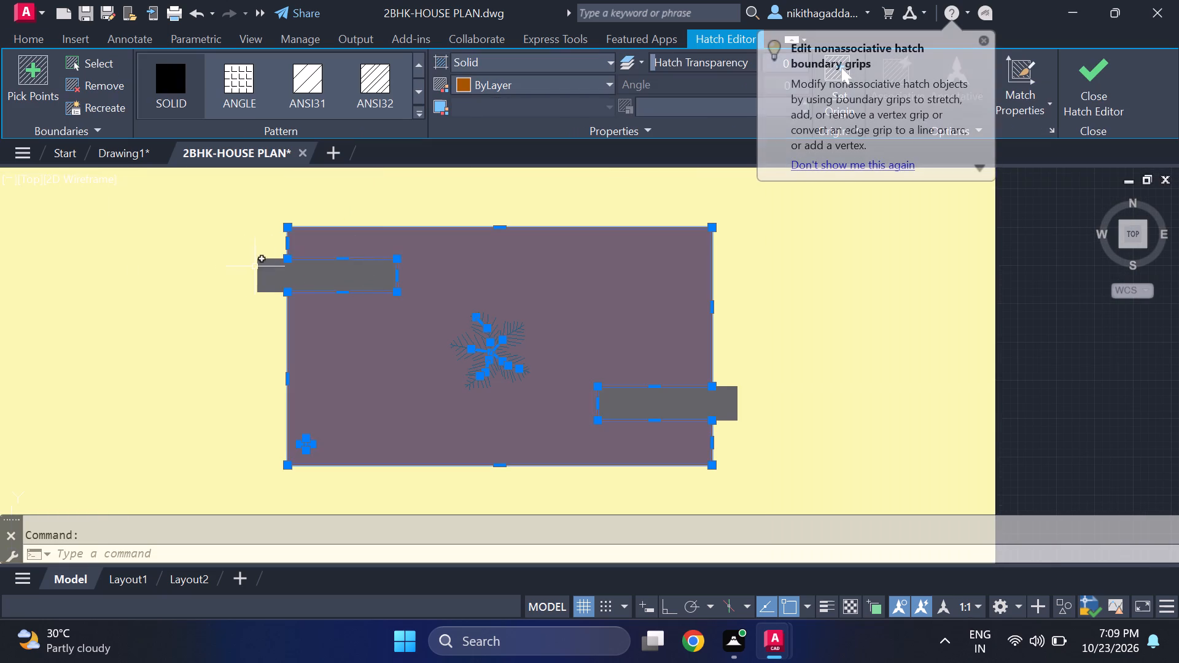
scroll(260, 264, up, 2)
click(250, 288)
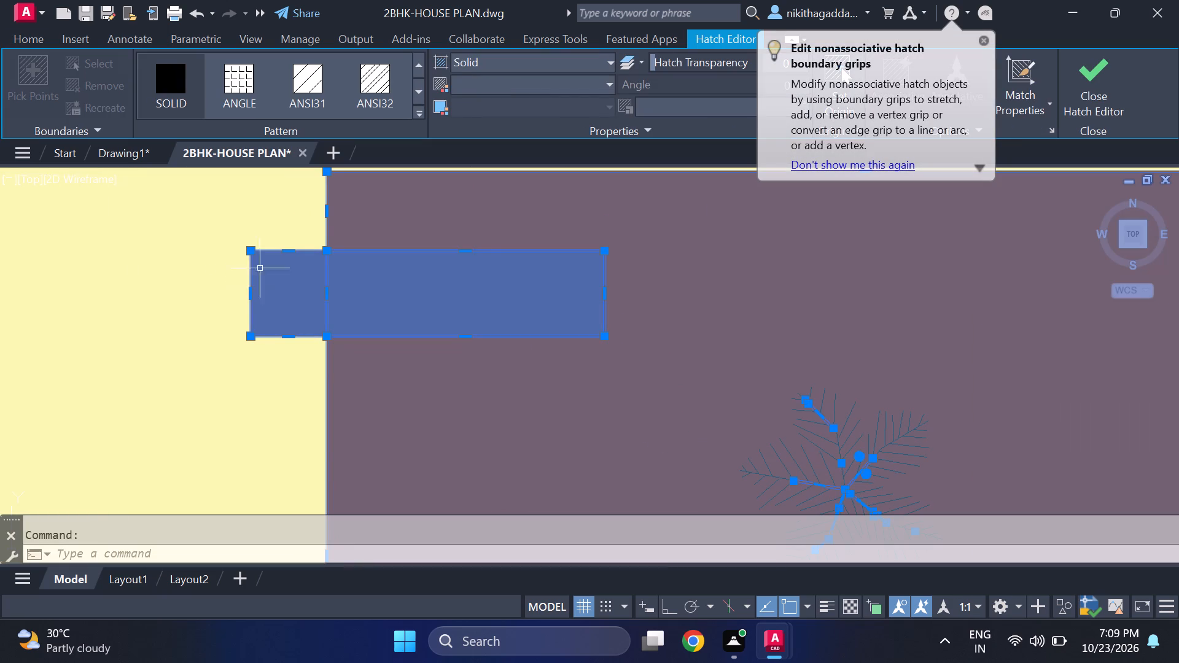
scroll(344, 260, down, 3)
middle_drag(554, 373, 484, 366)
scroll(525, 370, up, 1)
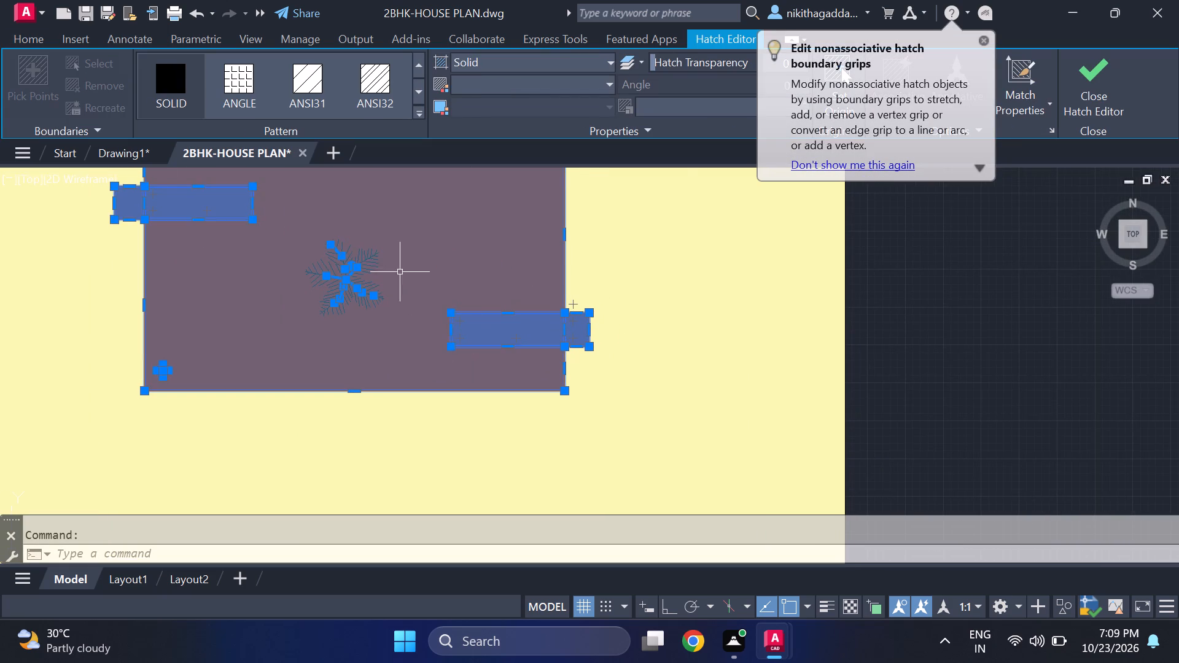
scroll(356, 257, up, 2)
click(372, 263)
scroll(368, 267, down, 4)
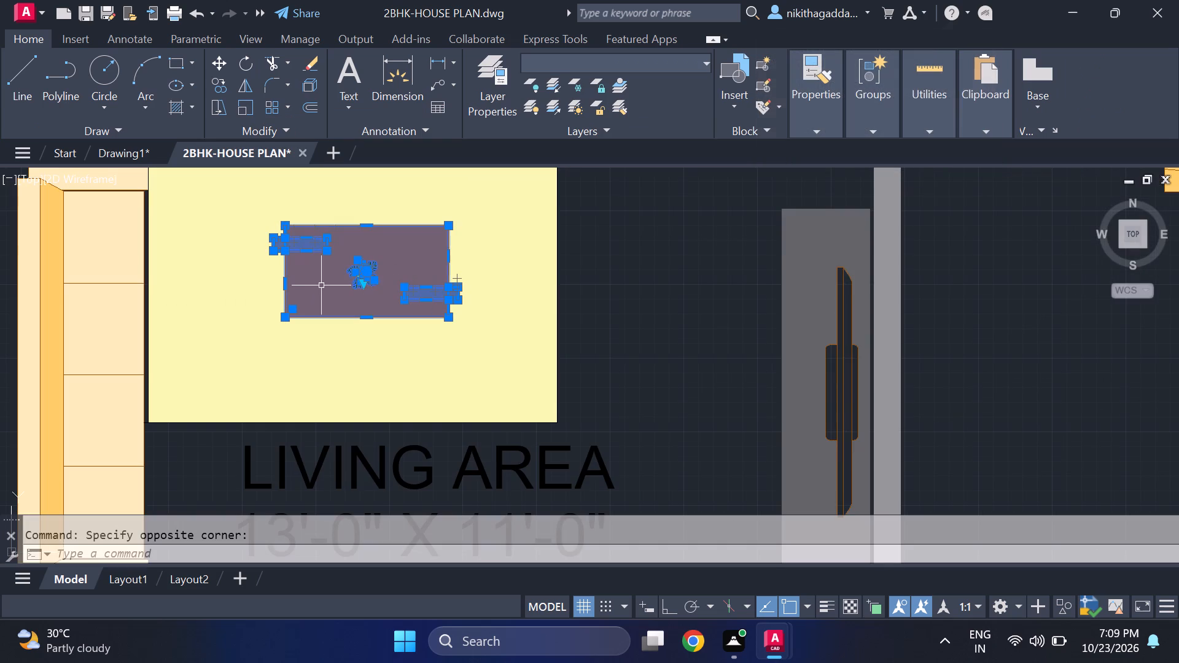
click(319, 286)
click(310, 298)
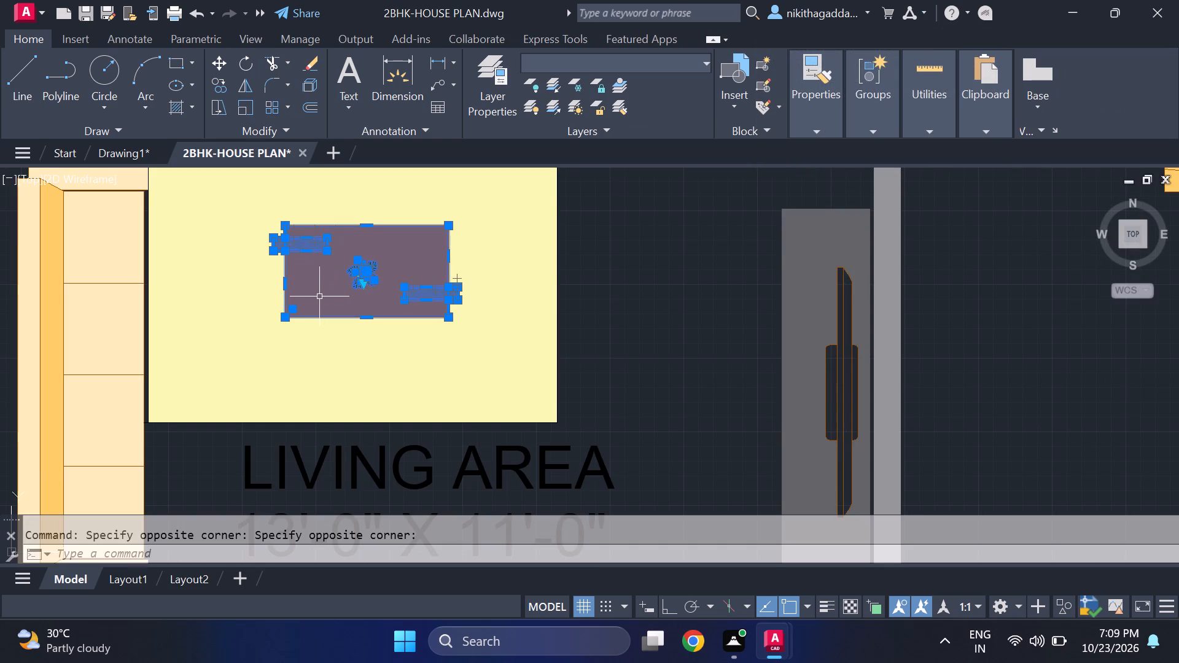
key(ctrl+c)
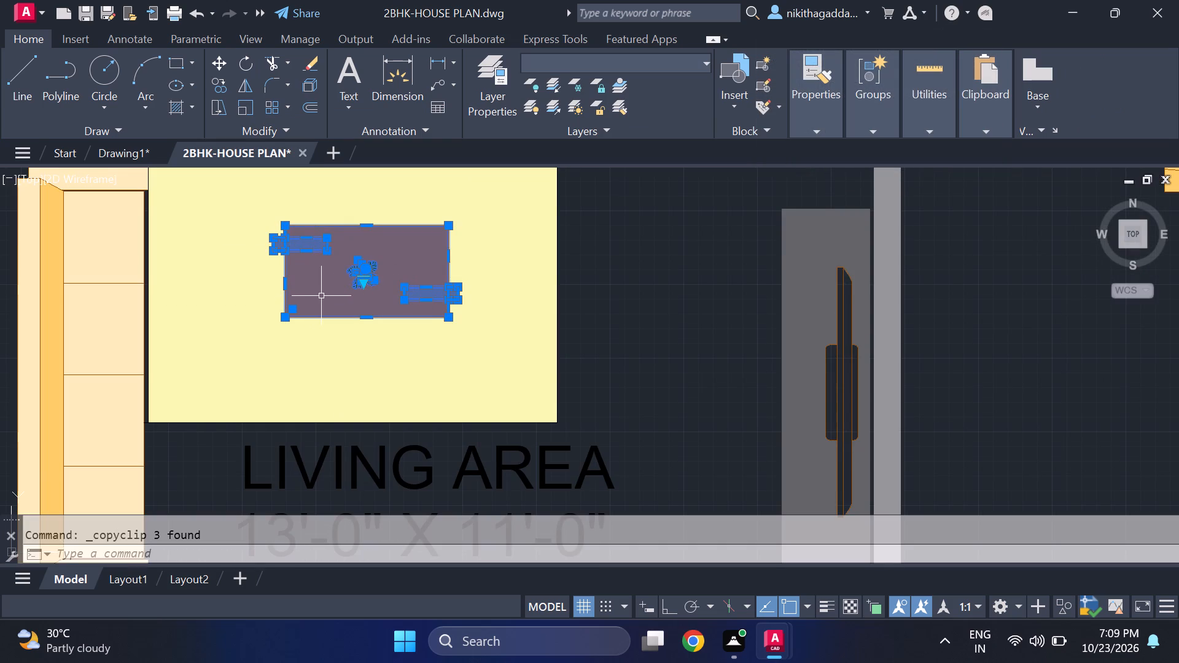
Paste the copied coffee table into Drawing1, centred on the yellow rug of the seating set outside the house plan.
click(120, 149)
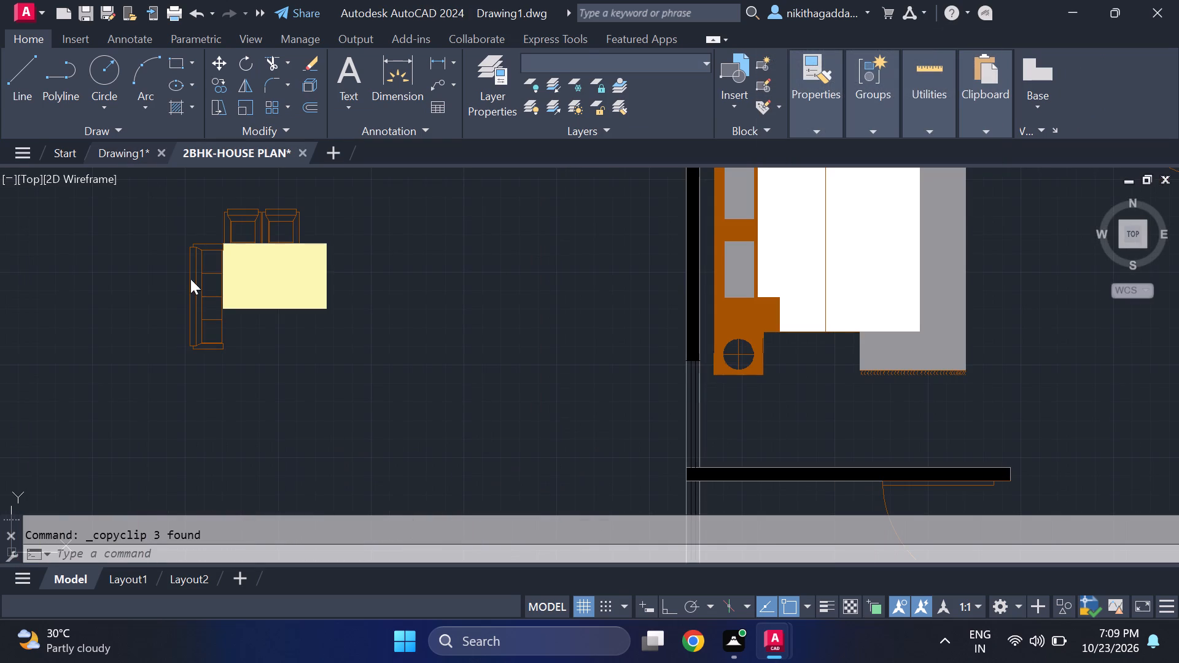
key(ctrl+v)
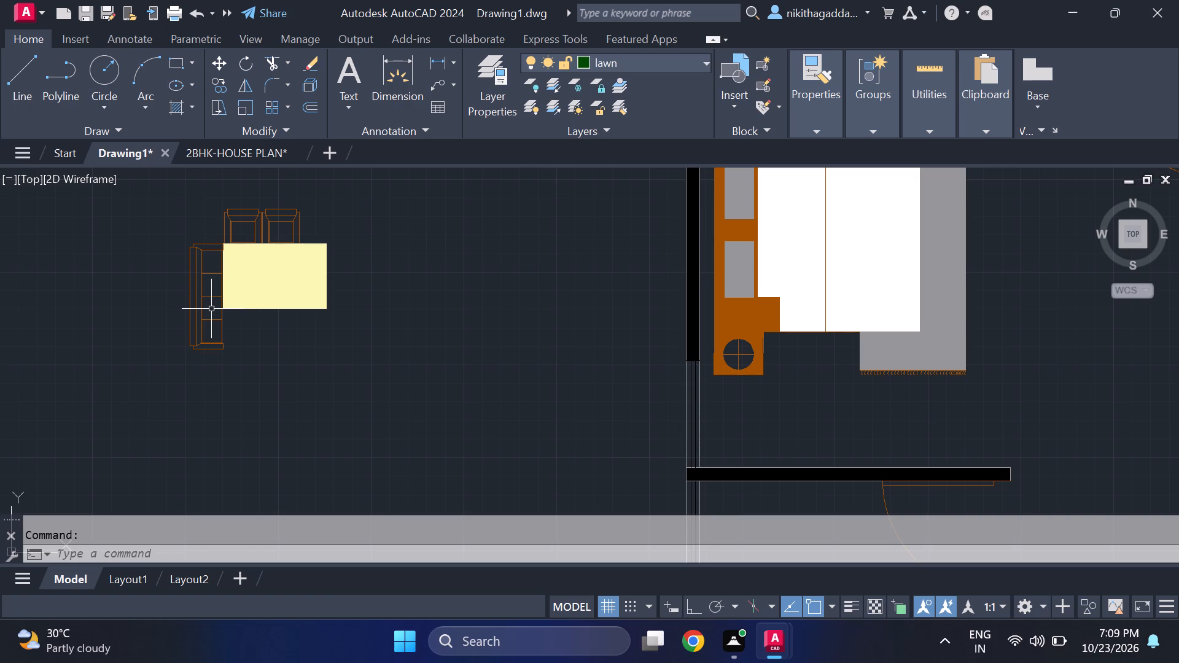
scroll(242, 299, up, 1)
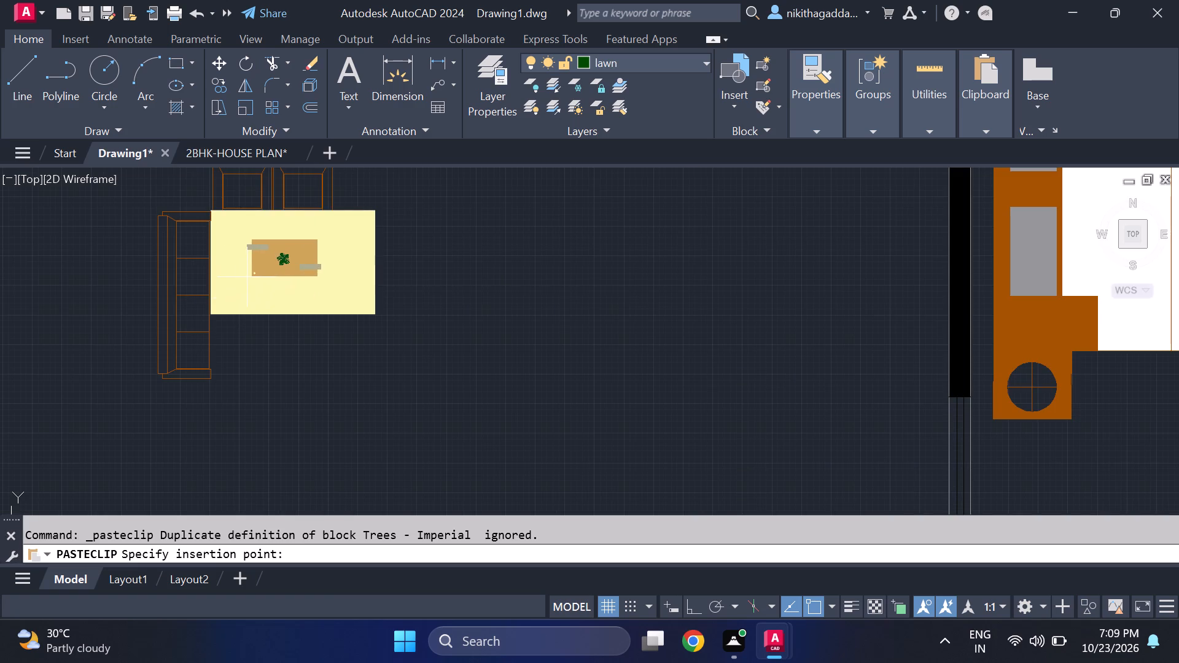
scroll(247, 276, up, 1)
click(247, 278)
scroll(305, 256, down, 4)
scroll(308, 292, up, 1)
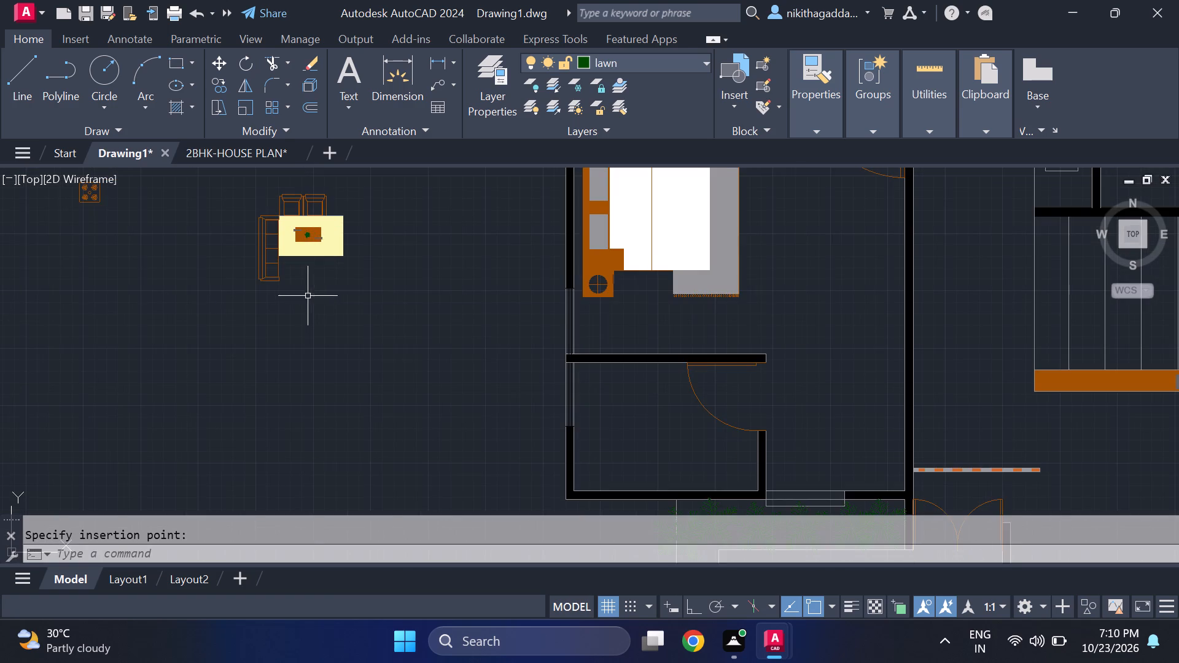
middle_drag(314, 297, 331, 336)
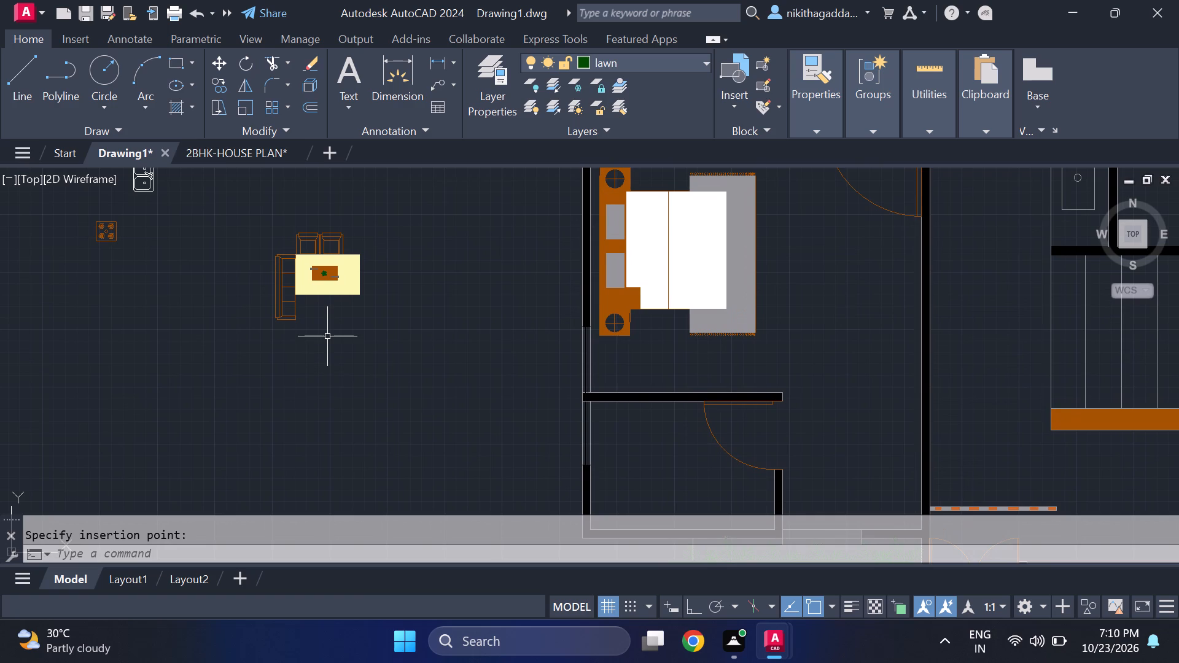
Delete the two armchairs above the rug in the seating set.
scroll(306, 247, up, 2)
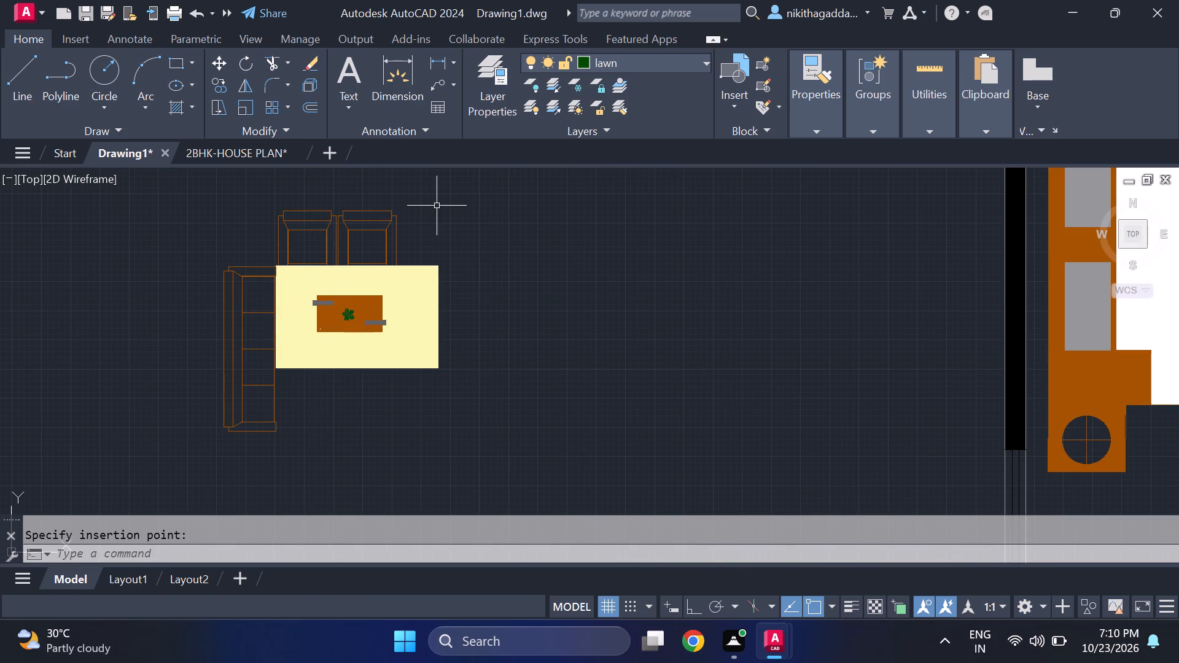
click(427, 216)
click(267, 235)
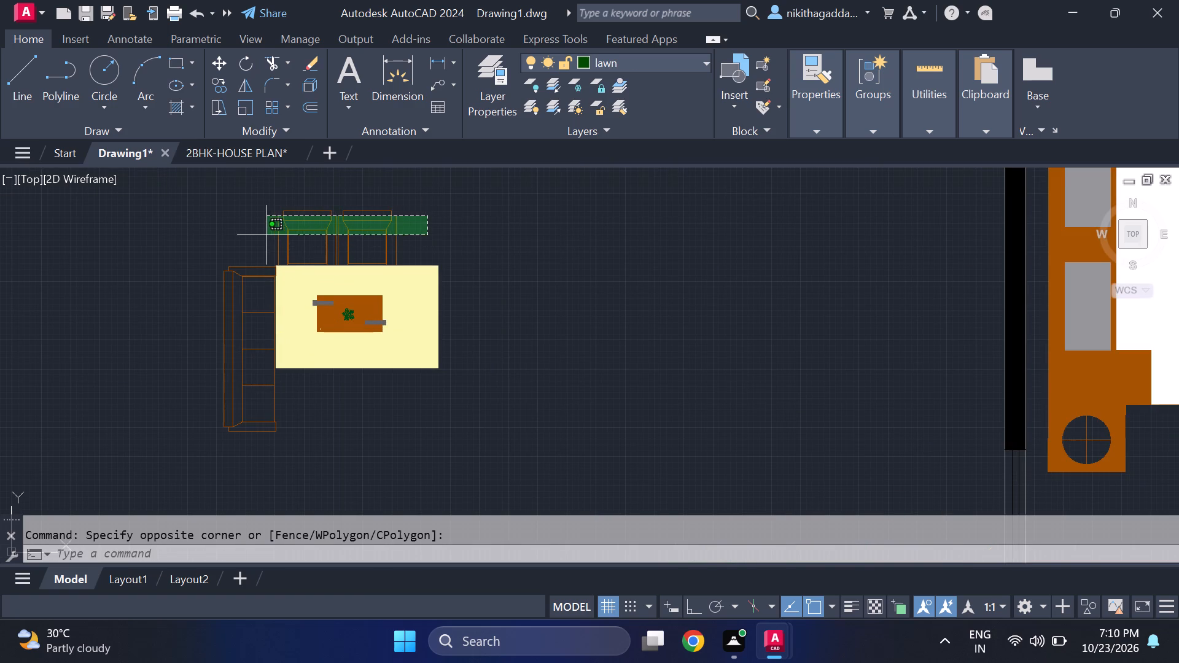
key(Delete)
Copy the vertical sofa beside the rug into the empty space above the rug.
click(265, 236)
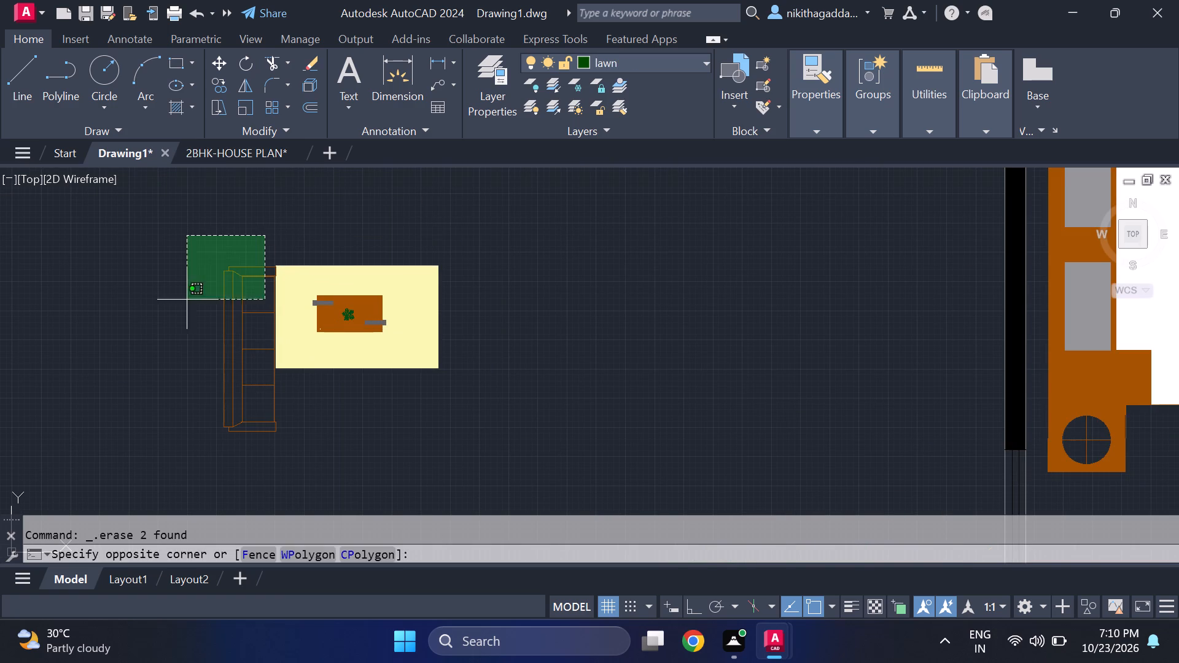
click(142, 334)
key(c)
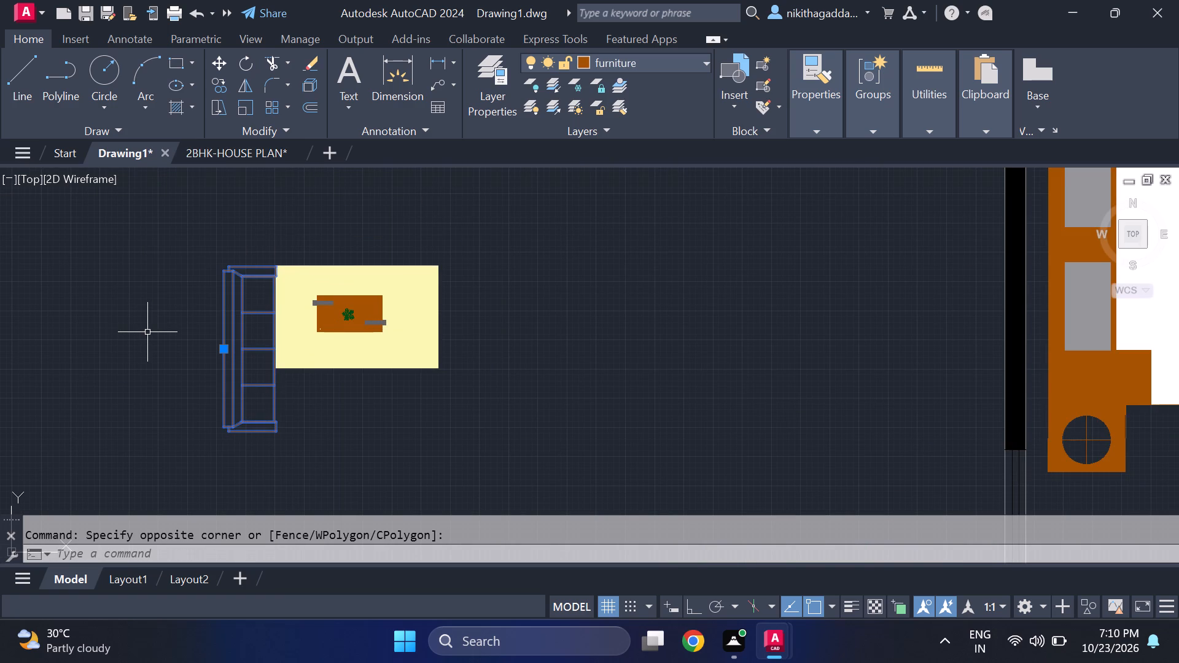
key(o)
key(Return)
click(235, 358)
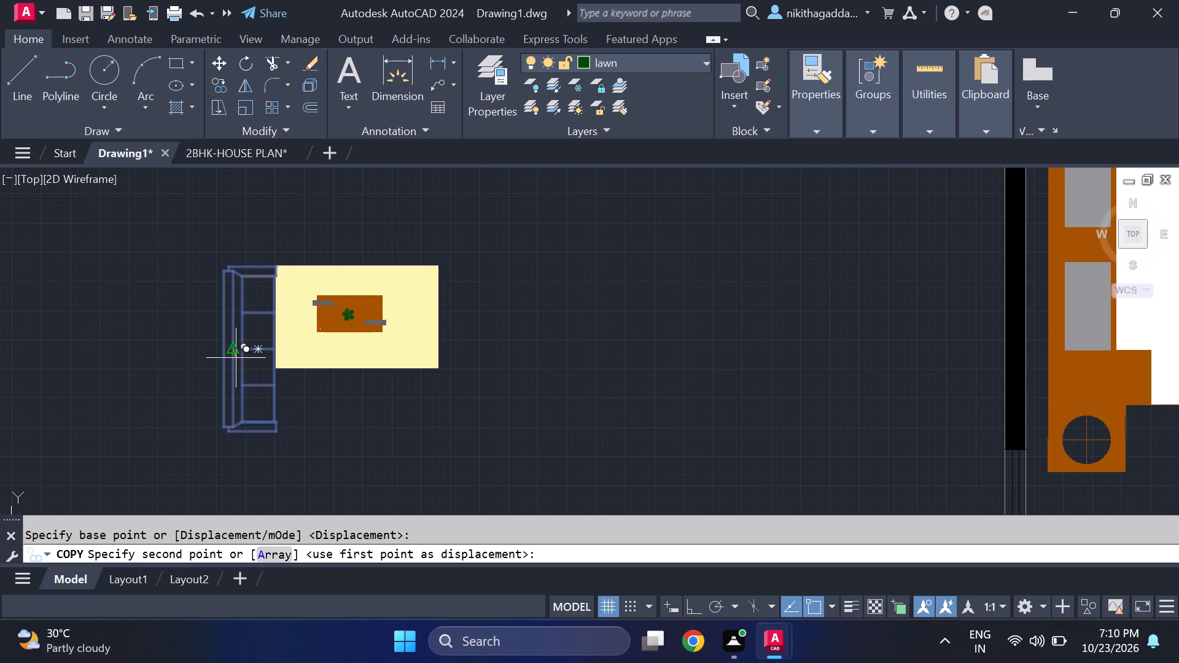
middle_drag(337, 236, 252, 368)
scroll(313, 269, up, 1)
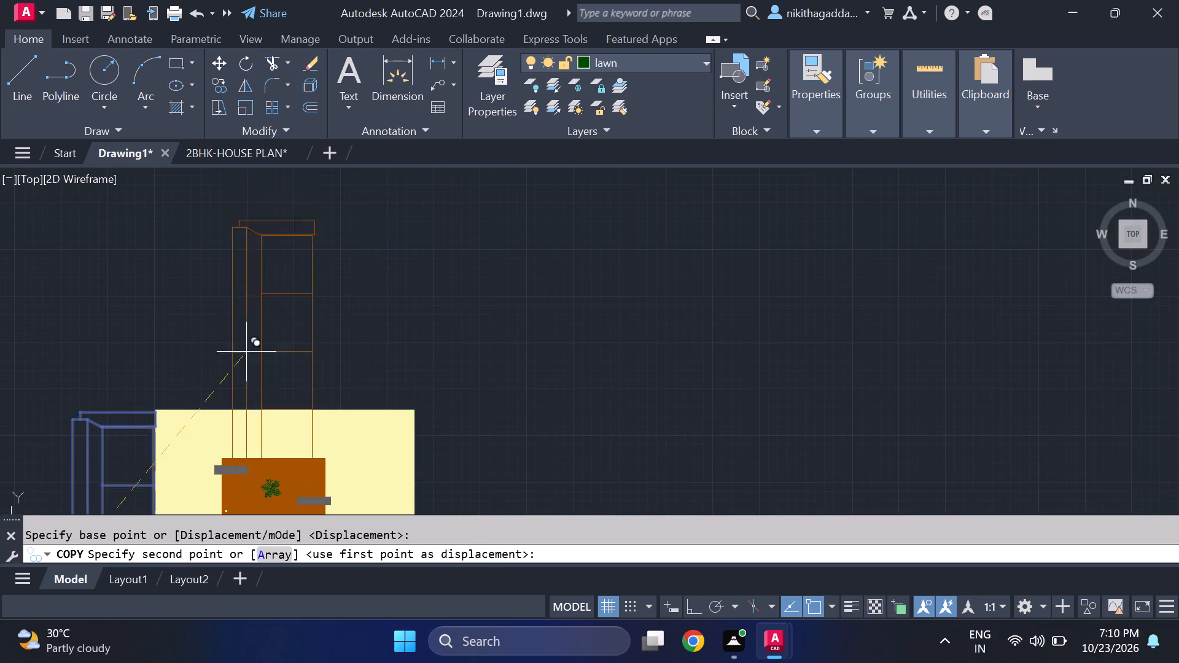
click(247, 253)
key(Escape)
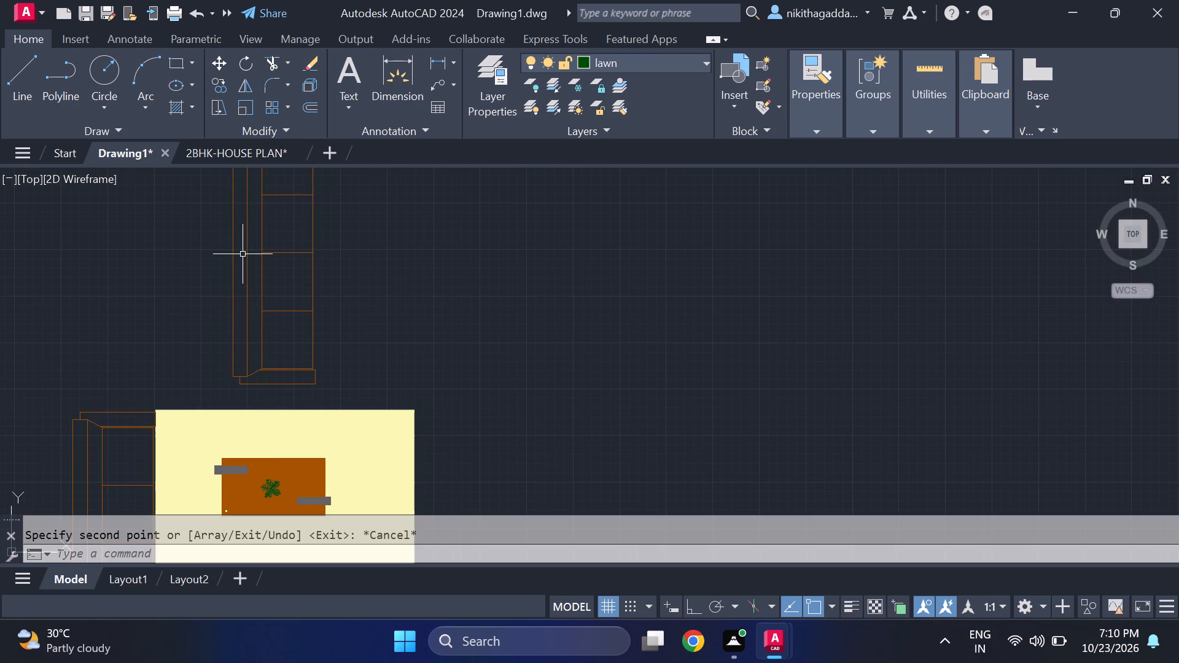
Rotate the sofa copy 90° clockwise about its front edge midpoint, using Ortho, so its seats face the rug.
drag(310, 238, 283, 242)
click(81, 282)
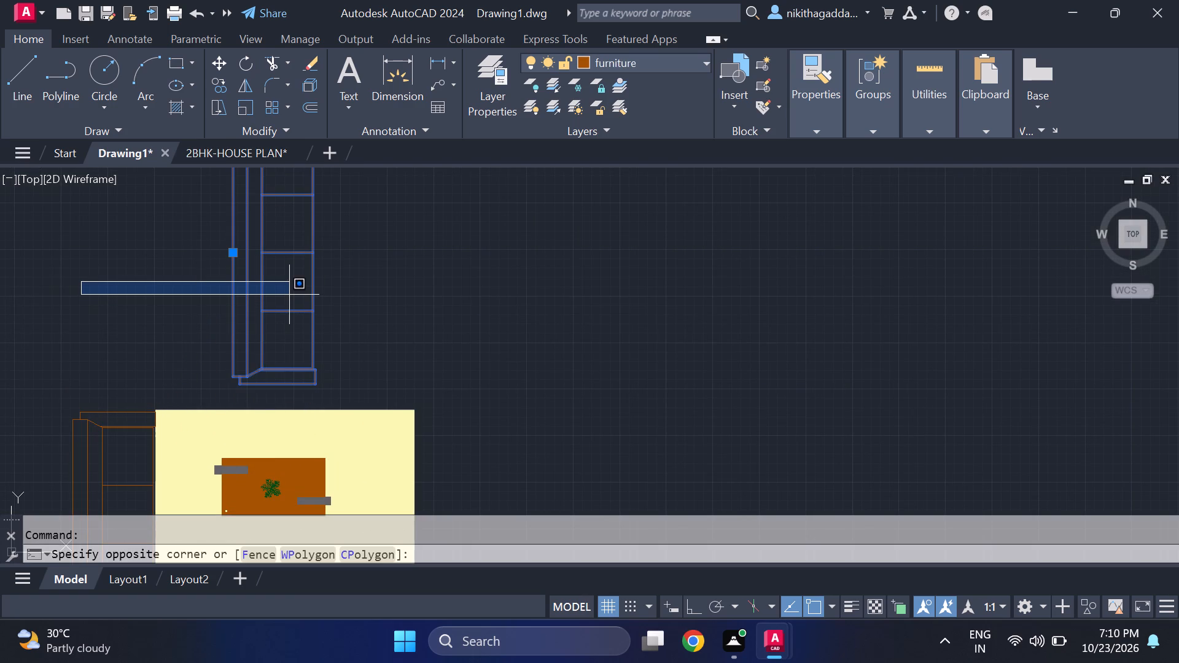
key(Escape)
key(Escape)
drag(357, 259, 348, 267)
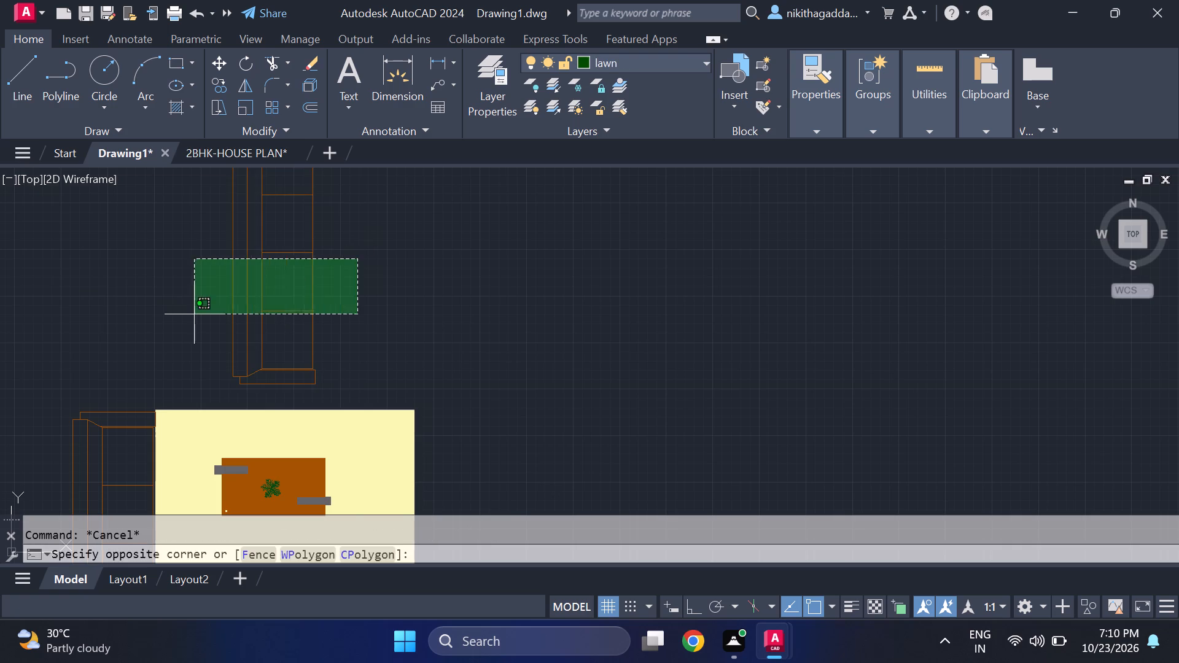
click(157, 317)
text(ro)
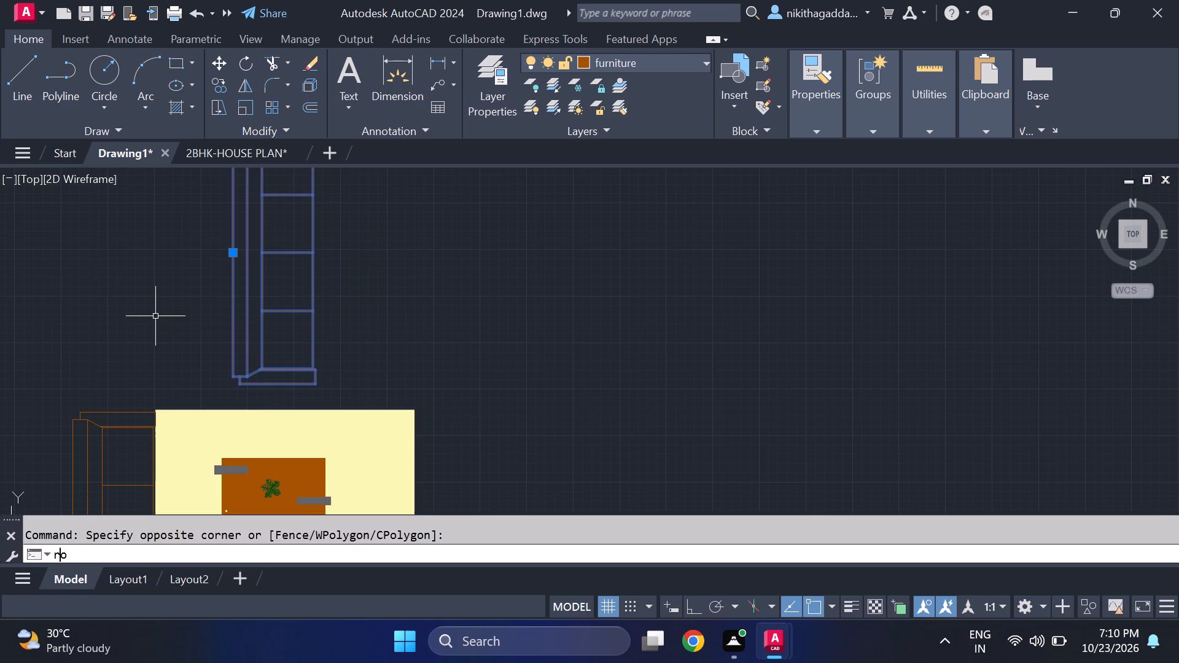
key(Return)
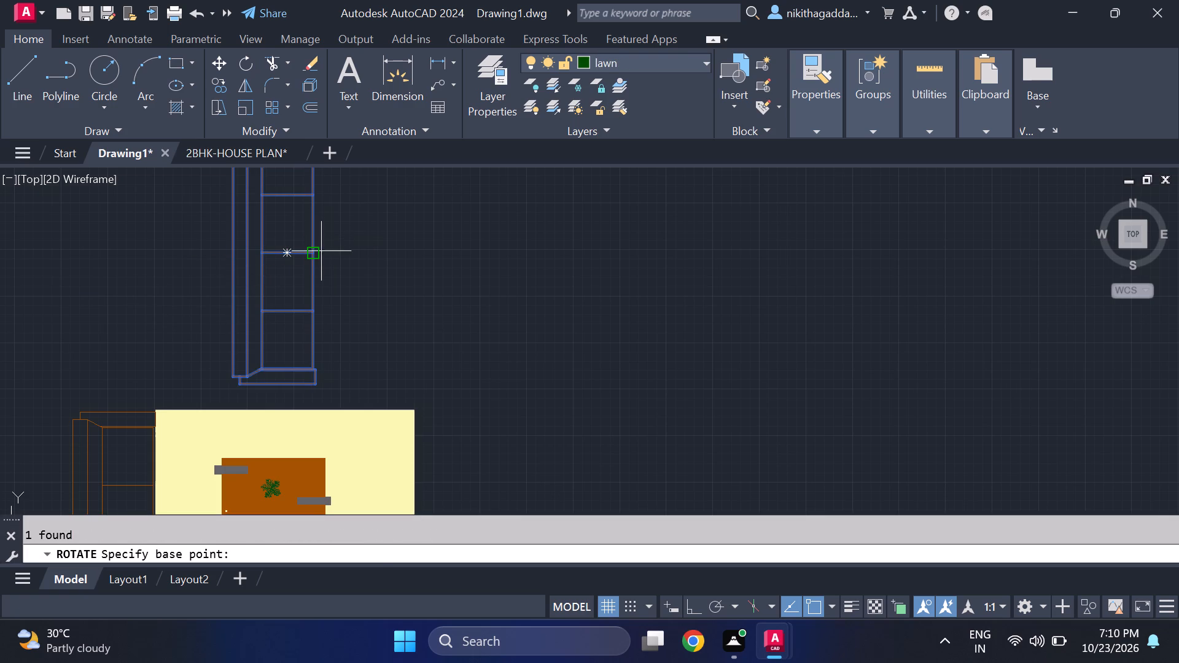
click(322, 251)
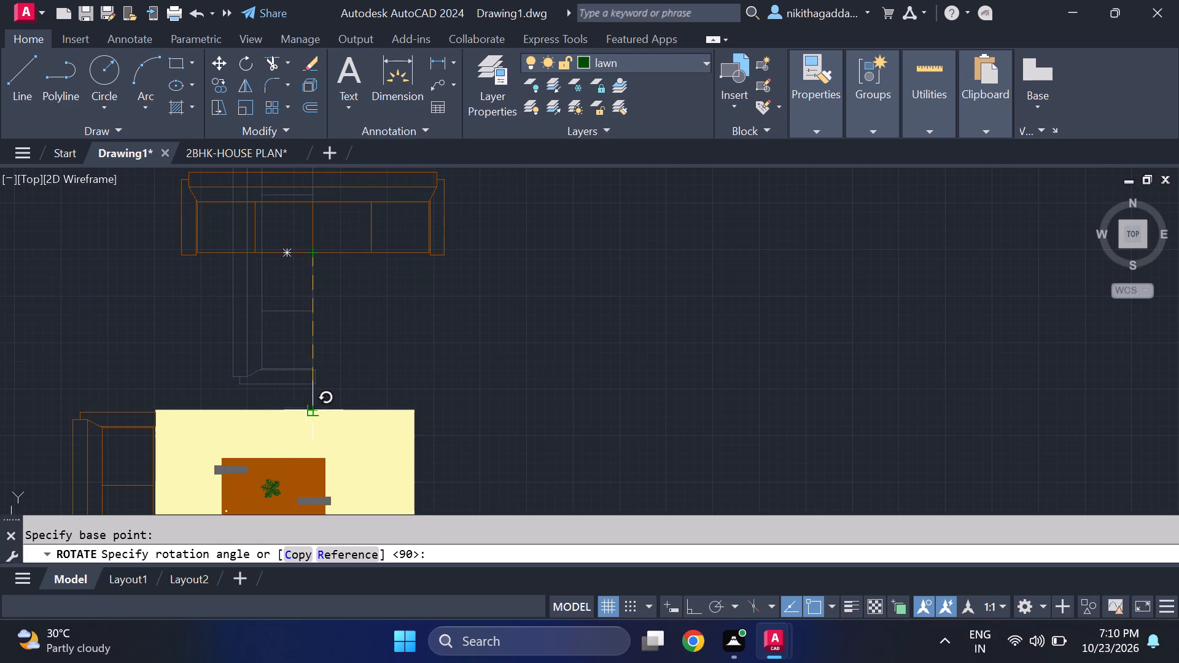
key(F8)
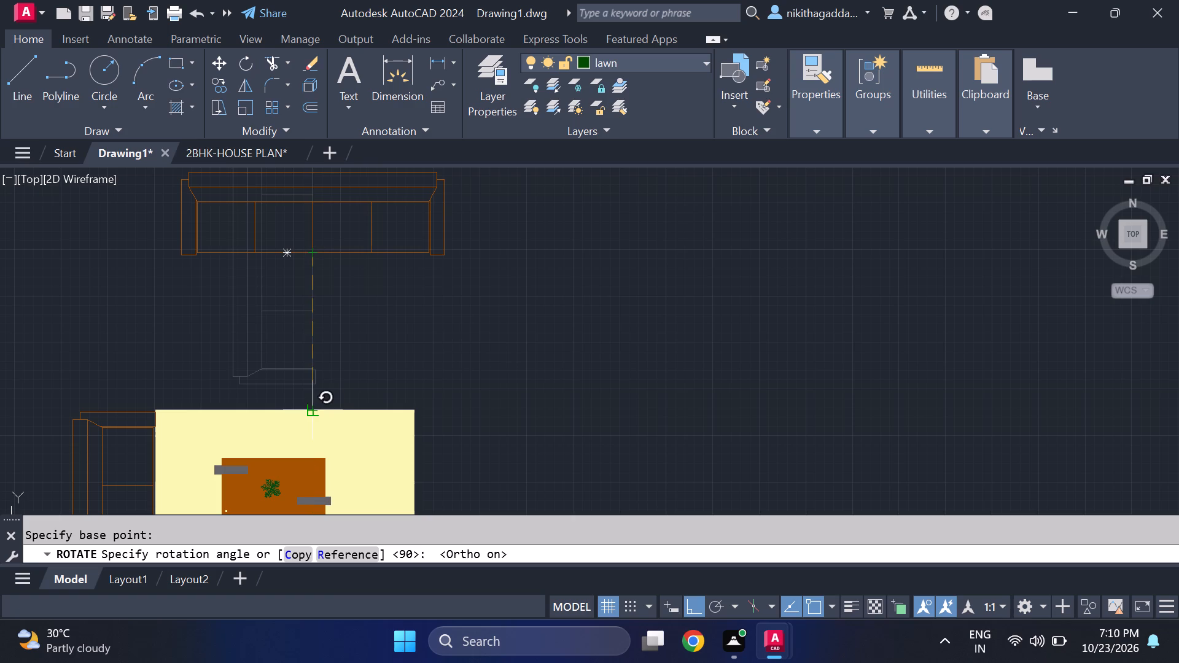
click(315, 411)
Rotate the horizontal sofa above the rug 90° clockwise about its lower-right corner, using Ortho, so it stands vertically.
middle_click(512, 219)
drag(498, 166, 492, 179)
scroll(5, 403, down, 2)
middle_drag(171, 335, 180, 364)
scroll(170, 335, up, 1)
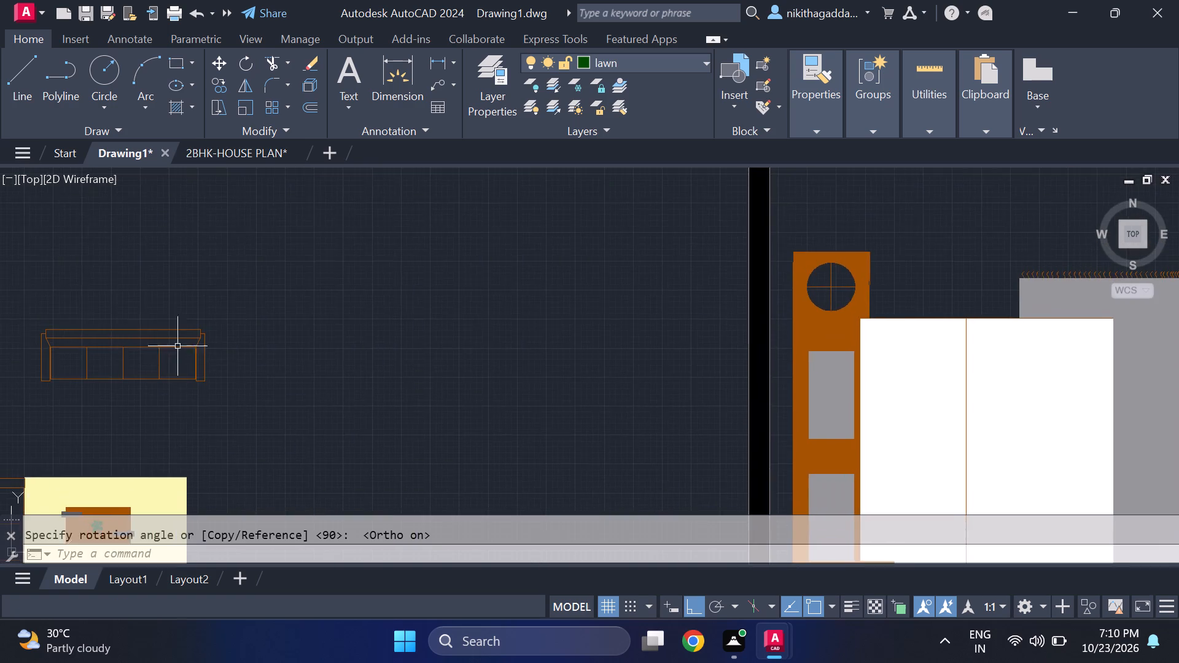
scroll(1, 344, down, 3)
scroll(12, 362, up, 1)
middle_drag(16, 362, 149, 387)
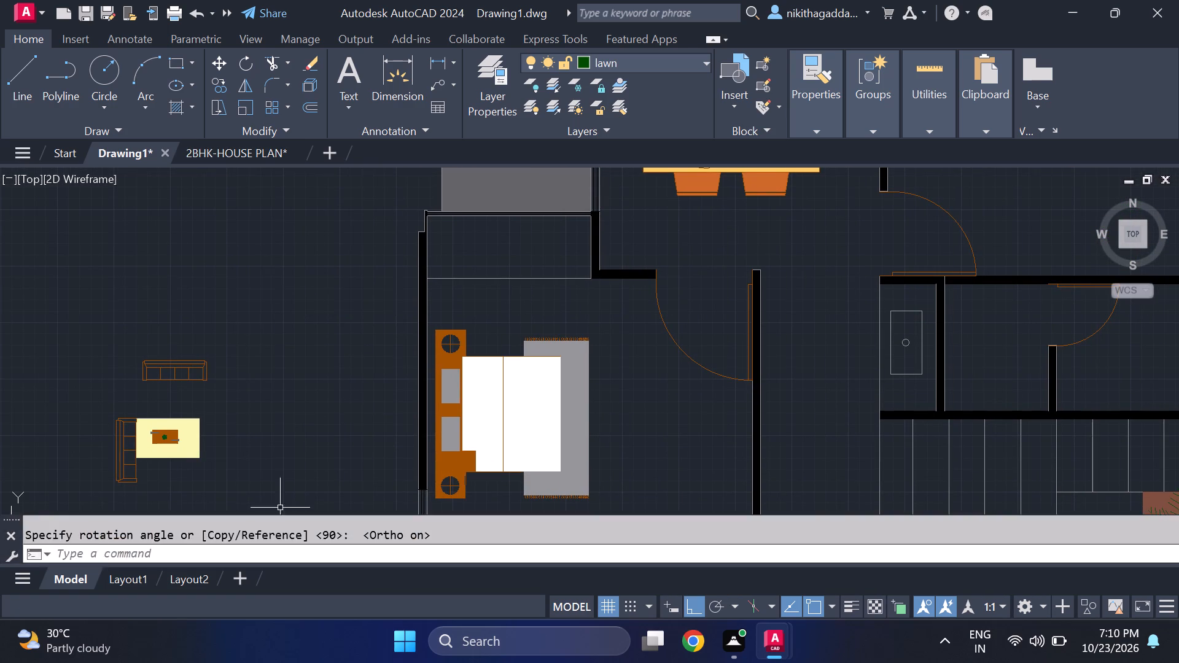
middle_drag(137, 363, 323, 338)
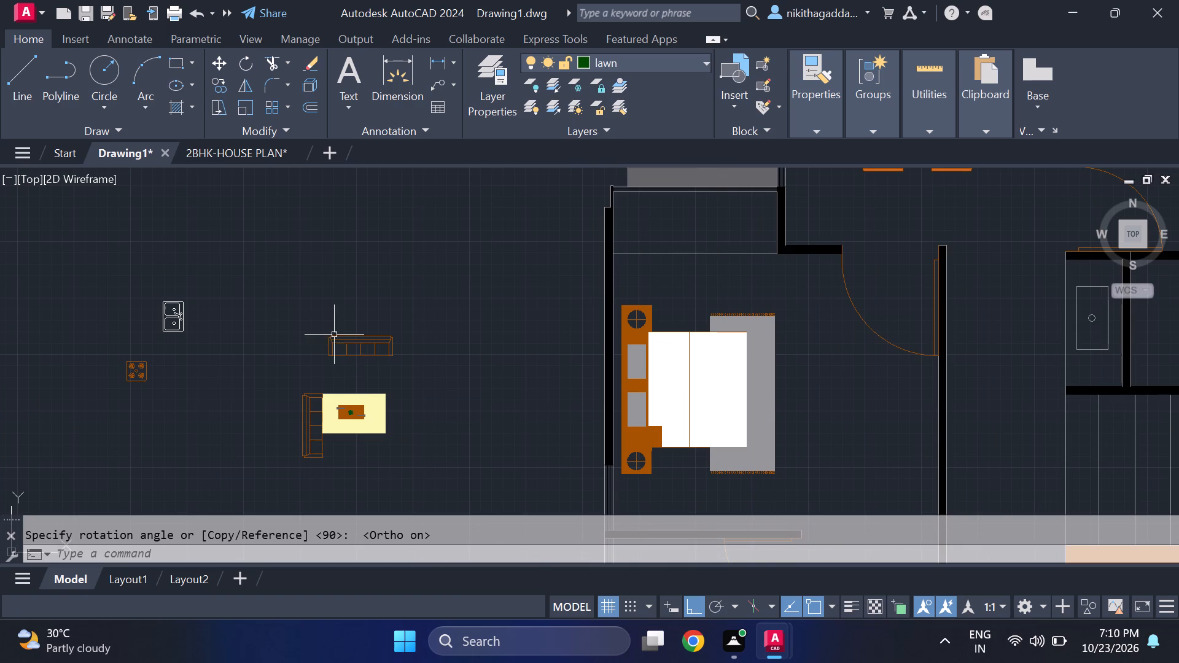
scroll(411, 356, down, 1)
scroll(400, 362, up, 2)
middle_drag(400, 362, 385, 281)
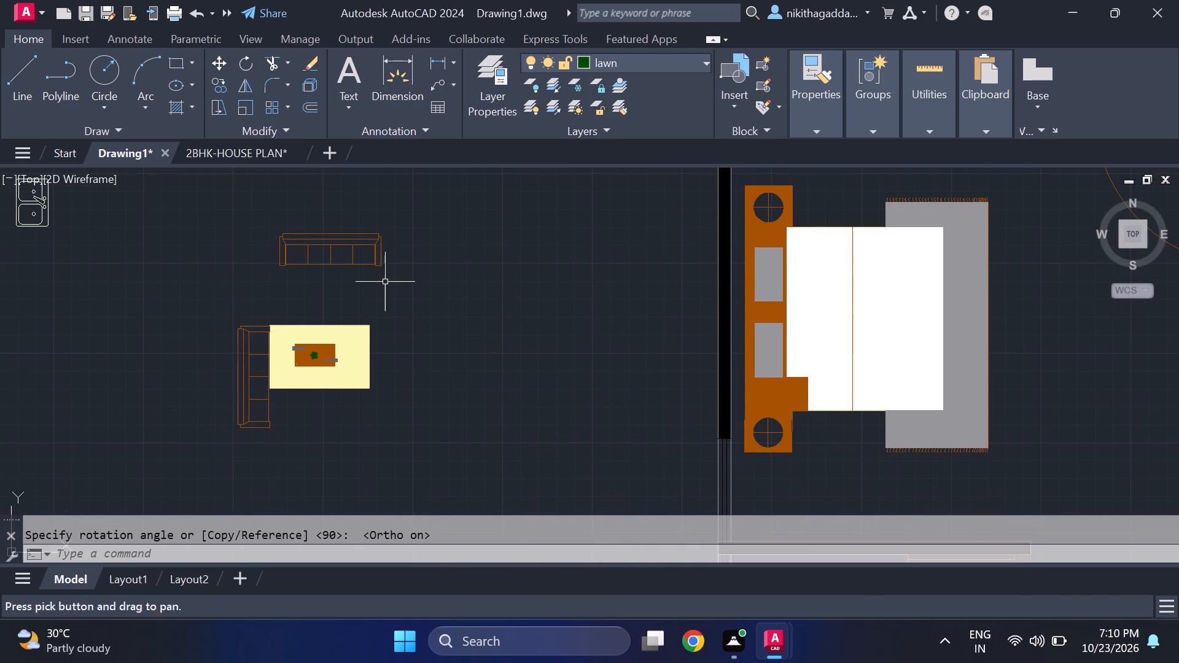
click(395, 183)
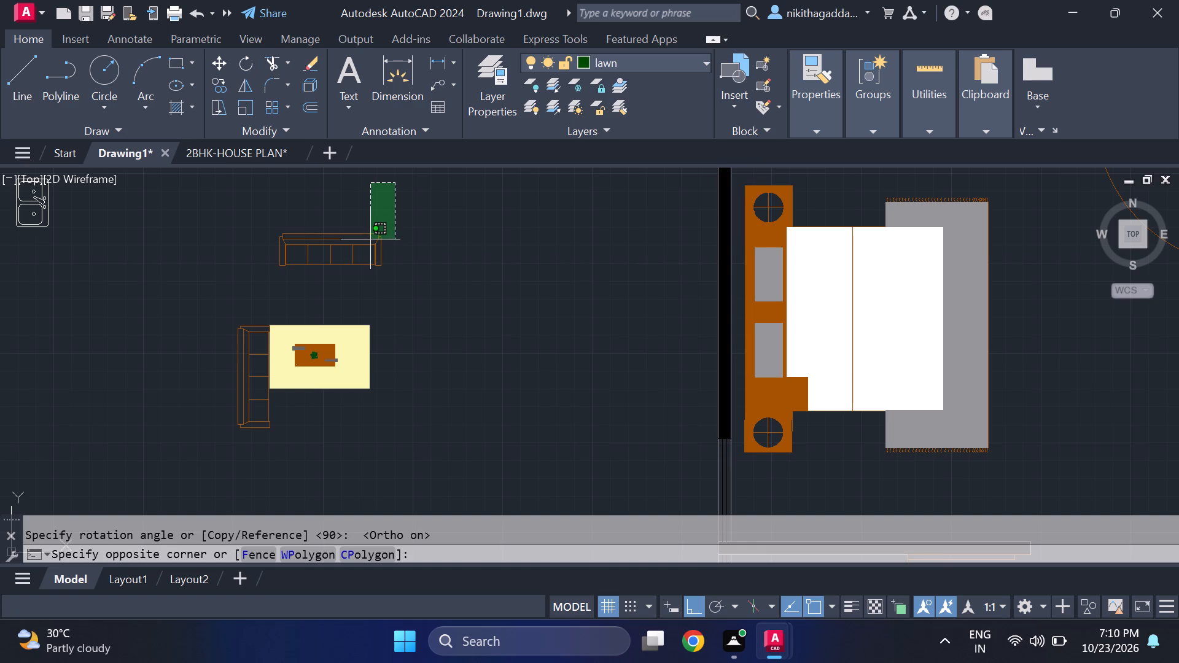
click(301, 280)
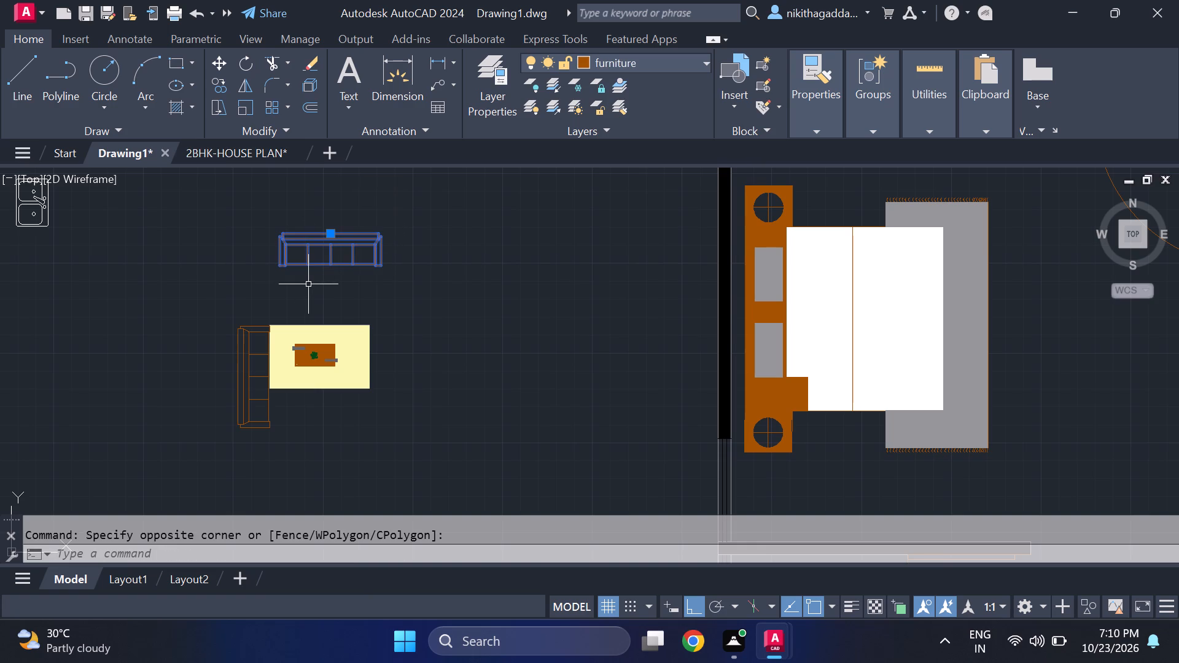
key(r)
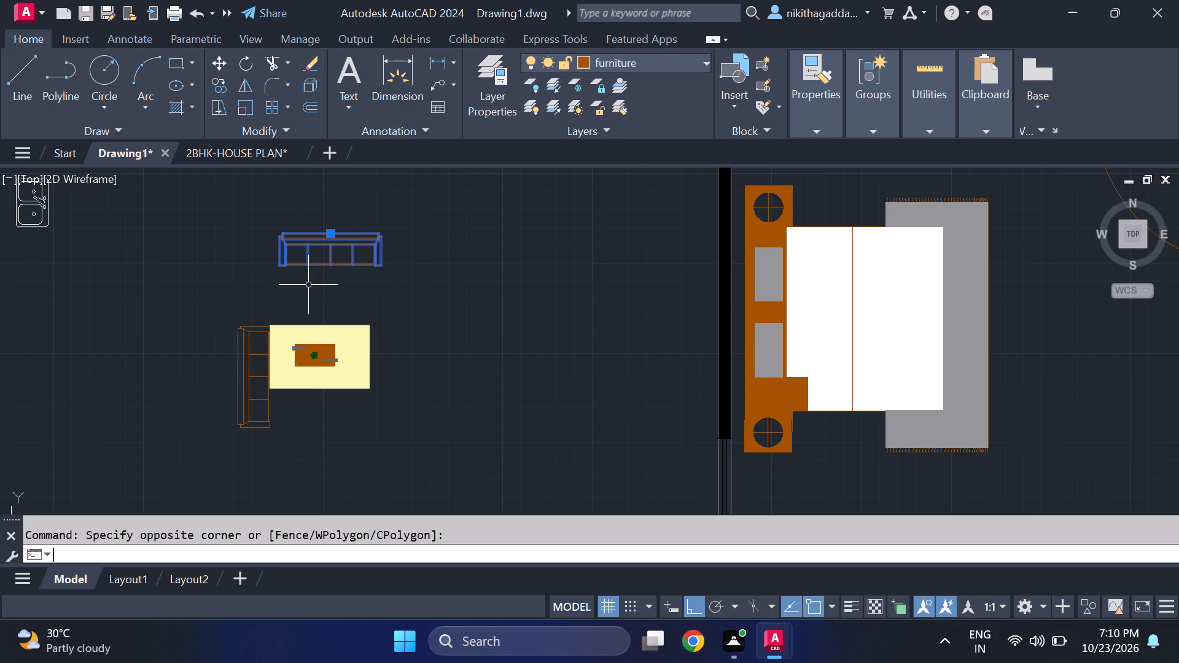
key(o)
key(Return)
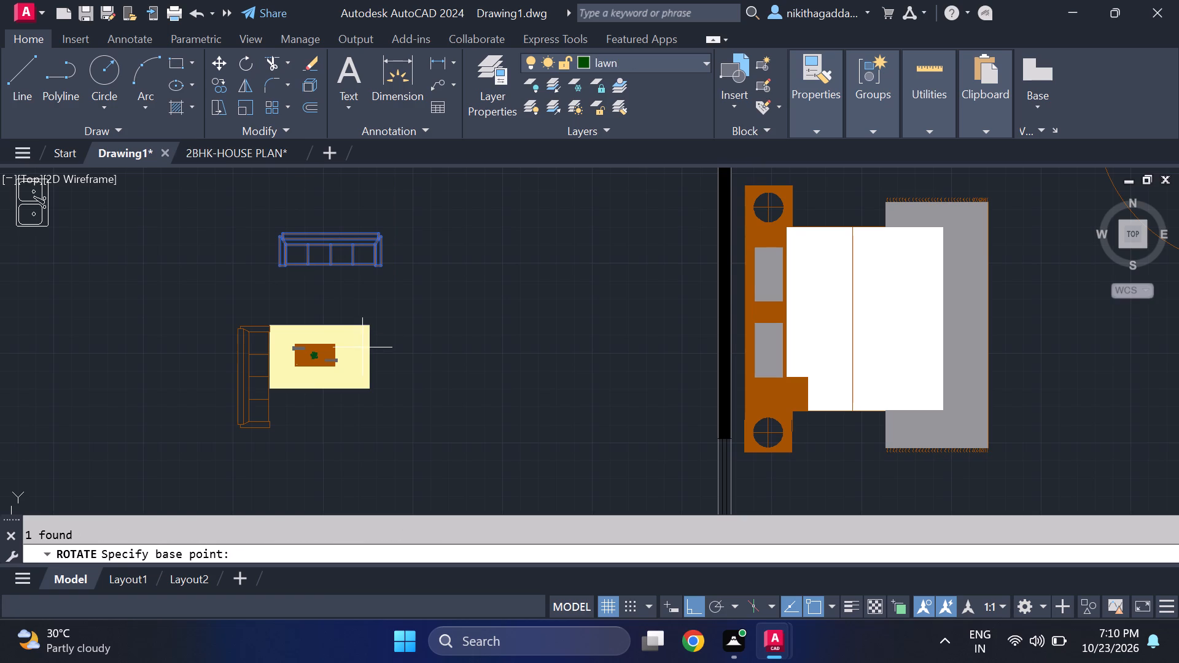
click(376, 264)
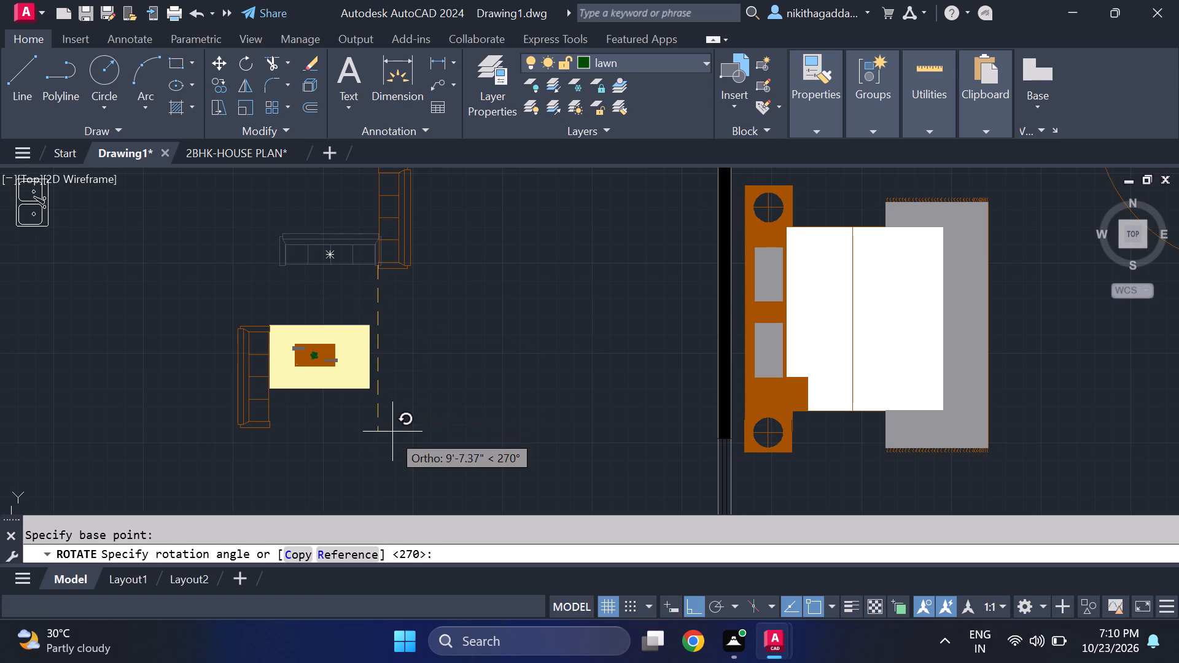
click(392, 434)
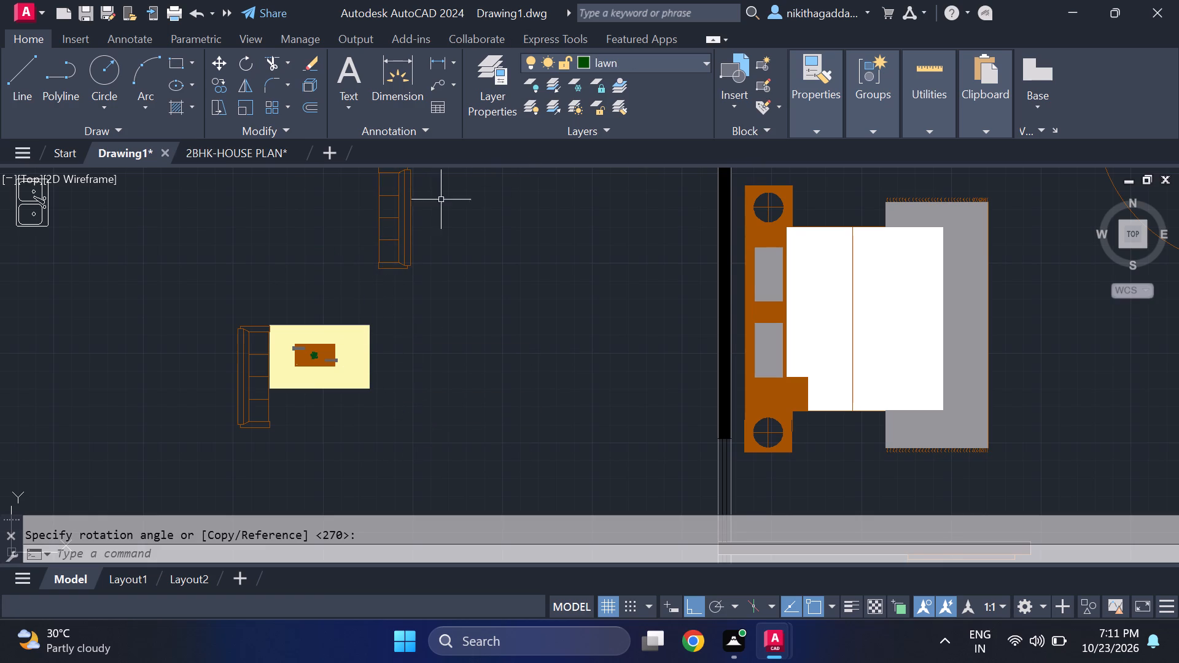
Move the vertical sofa at the rug's left edge horizontally across to the rug's right side.
click(257, 360)
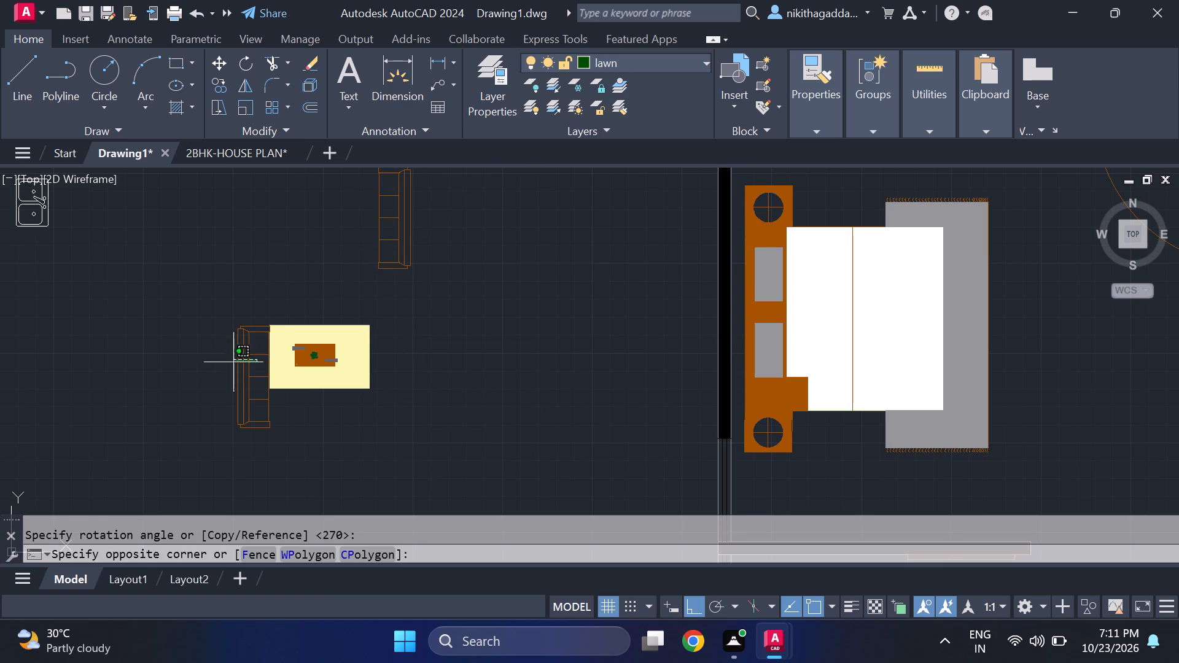
click(223, 370)
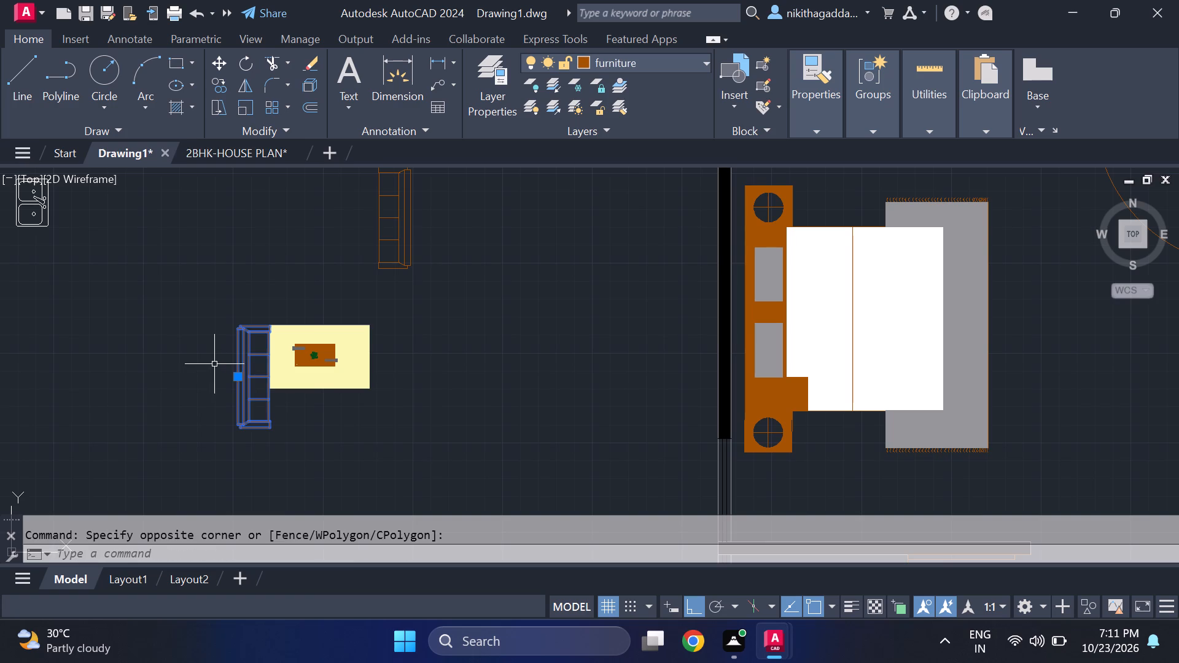
key(m)
key(Return)
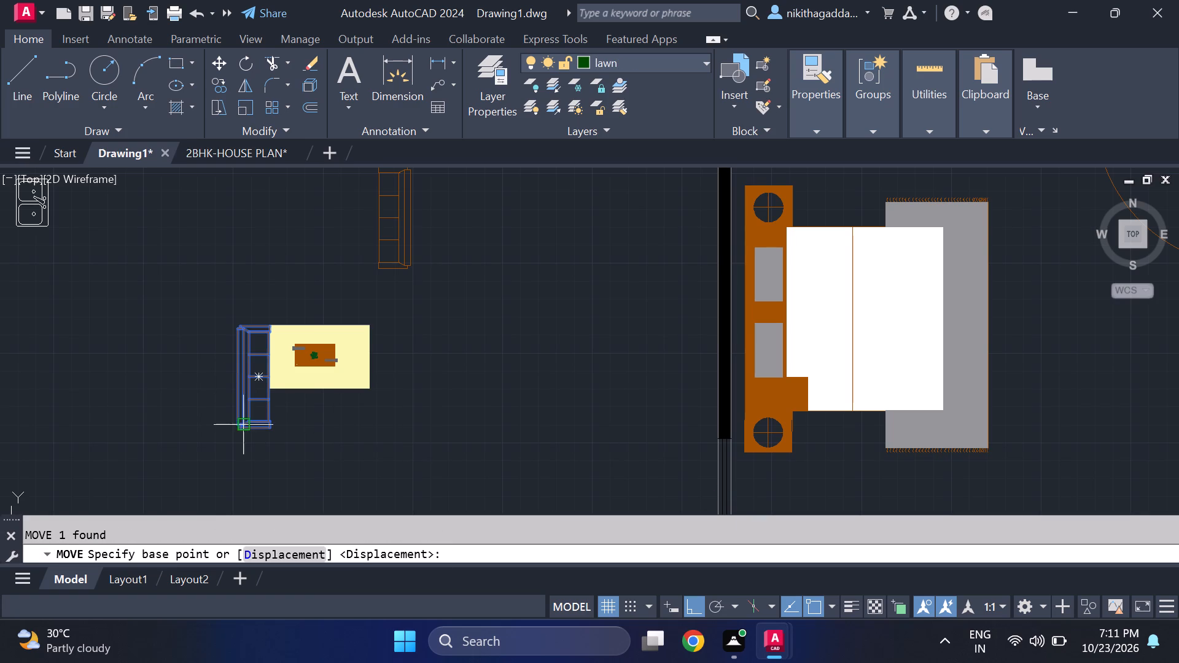
click(260, 430)
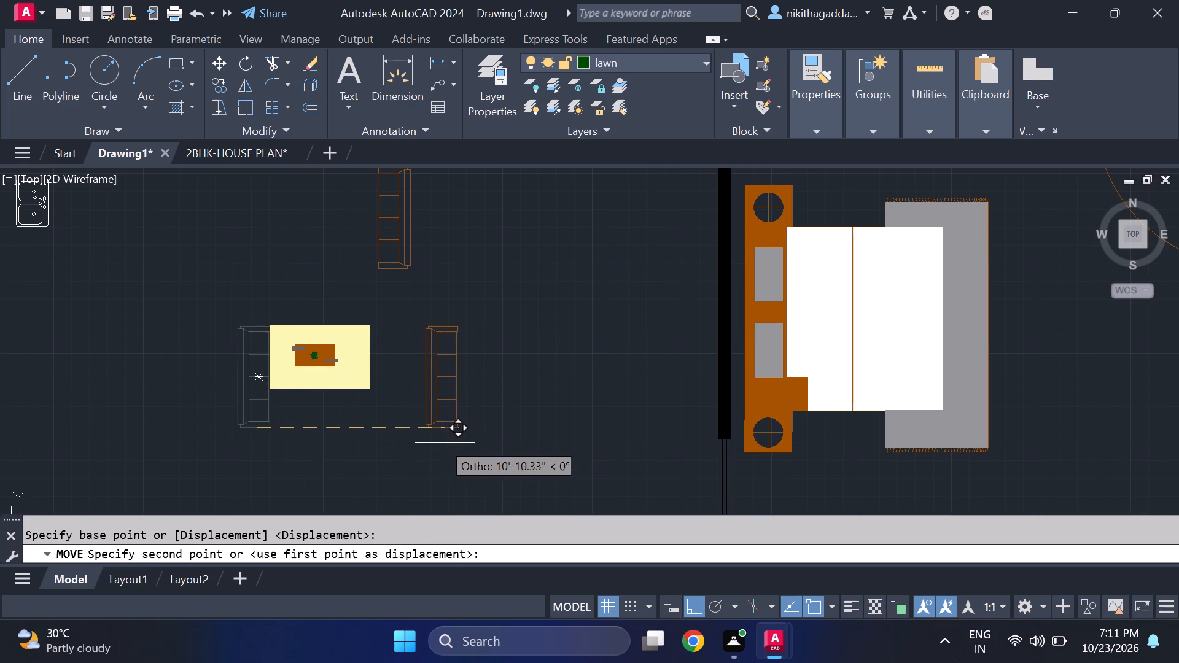
click(433, 440)
Rotate the moved sofa 90° counterclockwise about its centre so its backrest is at the bottom.
click(480, 351)
click(400, 435)
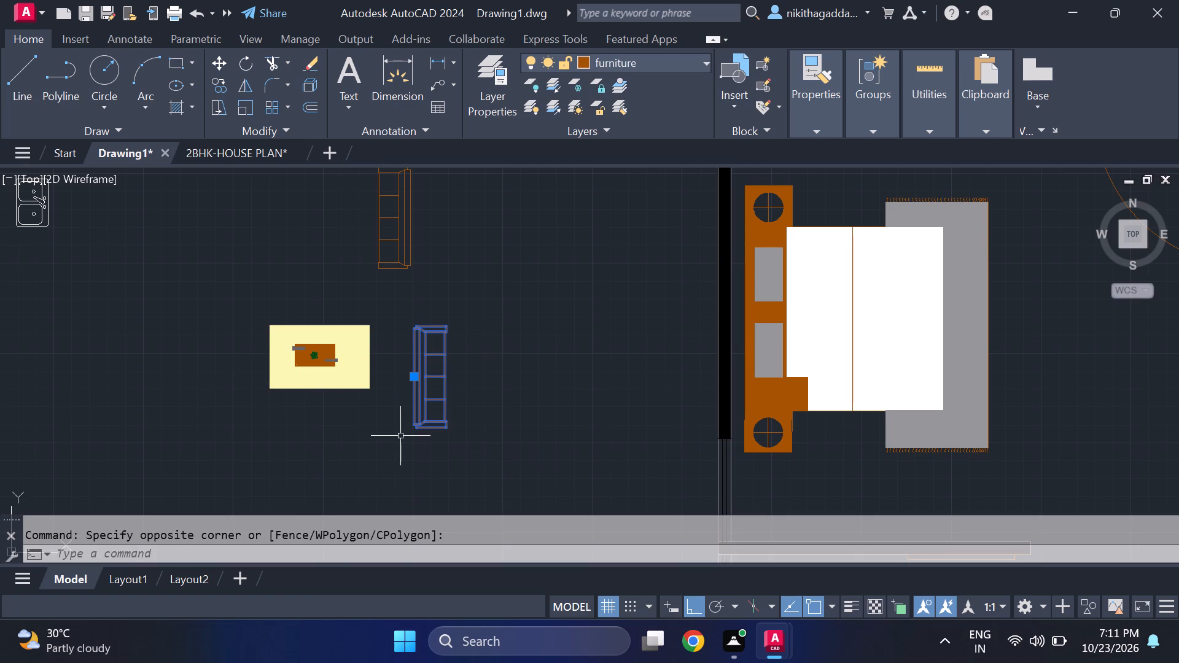
text(ro)
key(Return)
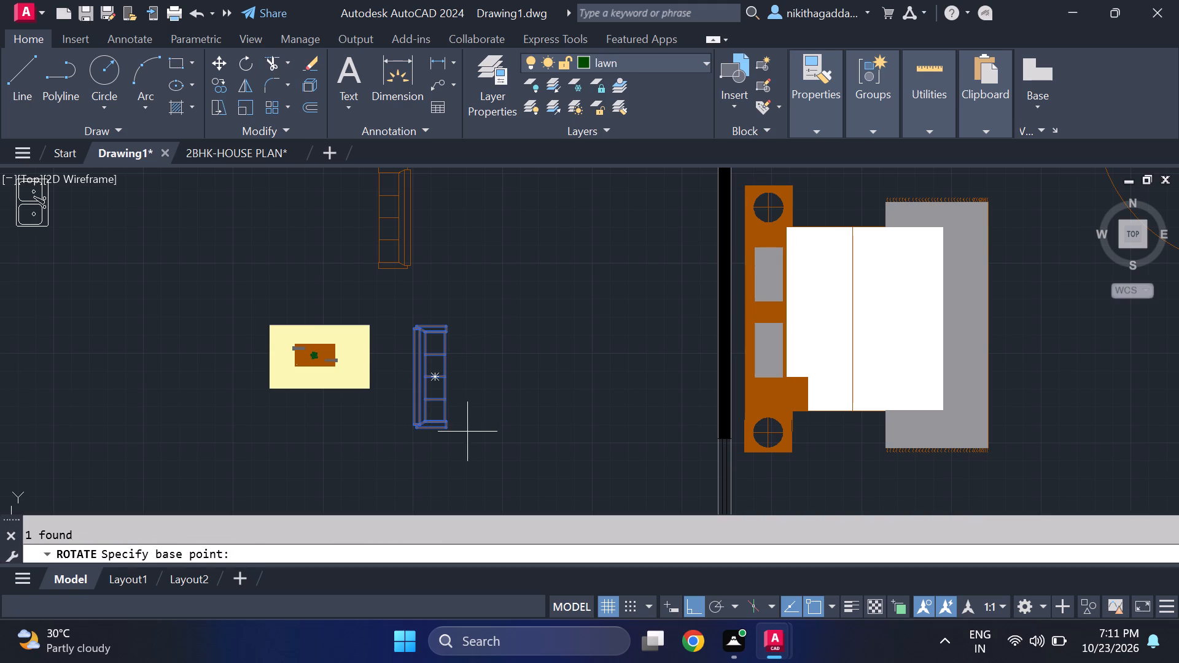
click(430, 376)
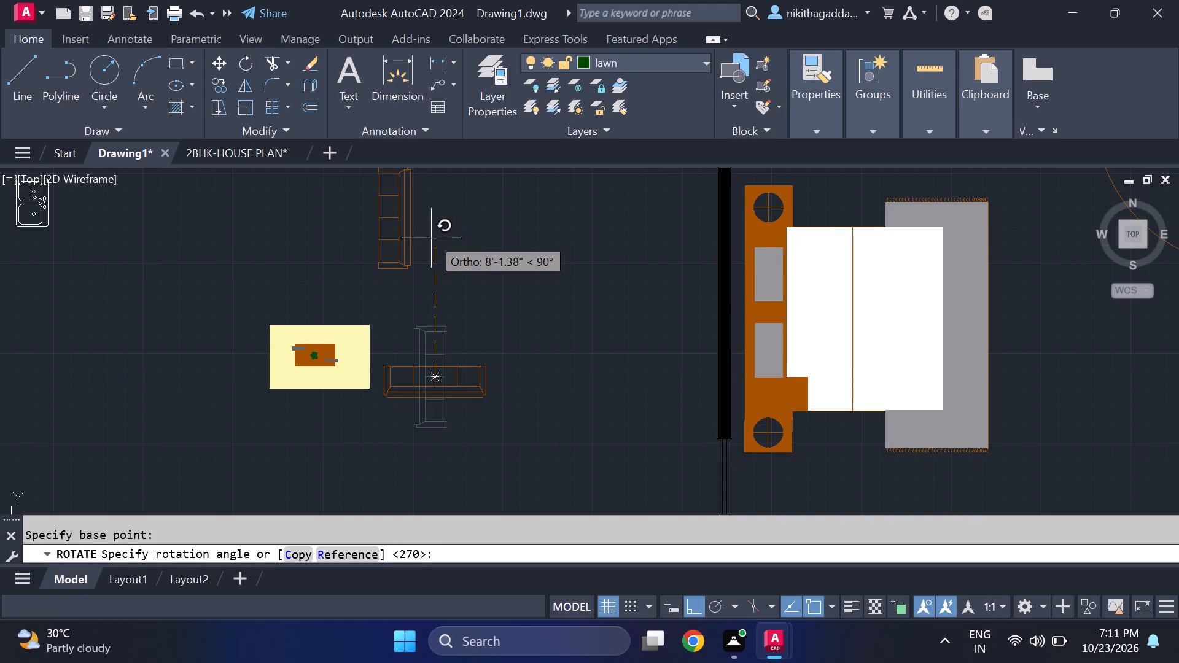
click(431, 238)
Move the horizontal sofa, with Ortho off, to just below the yellow rug, aligned with the rug's width and facing it.
click(486, 342)
click(451, 398)
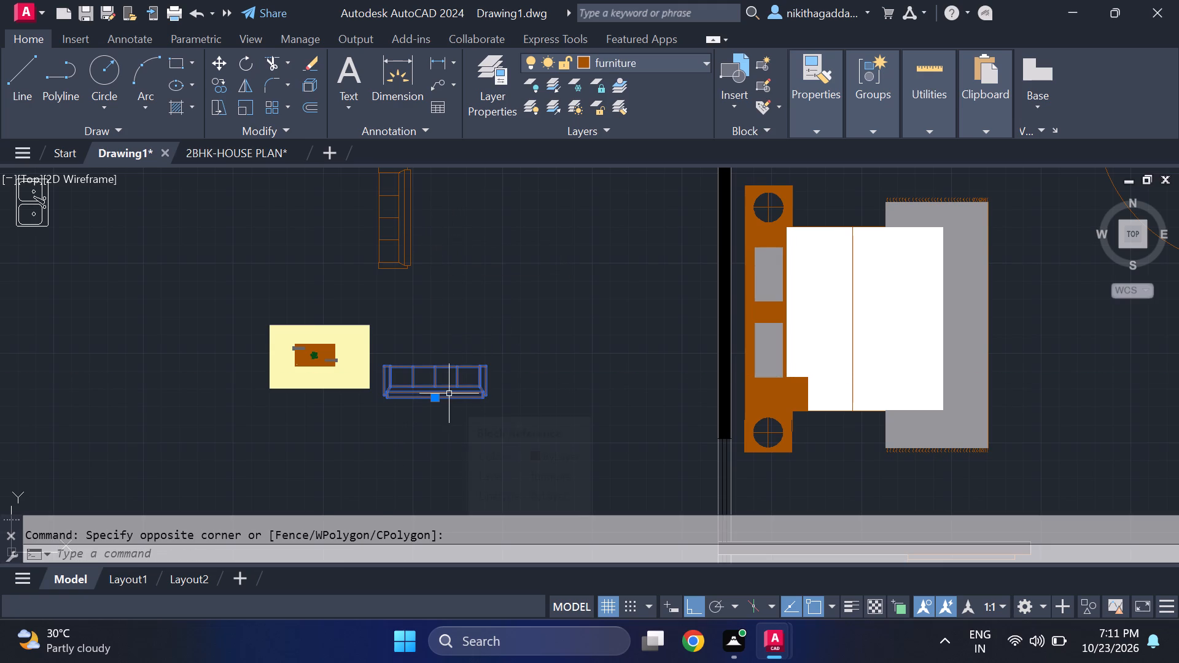
key(m)
key(Return)
click(428, 378)
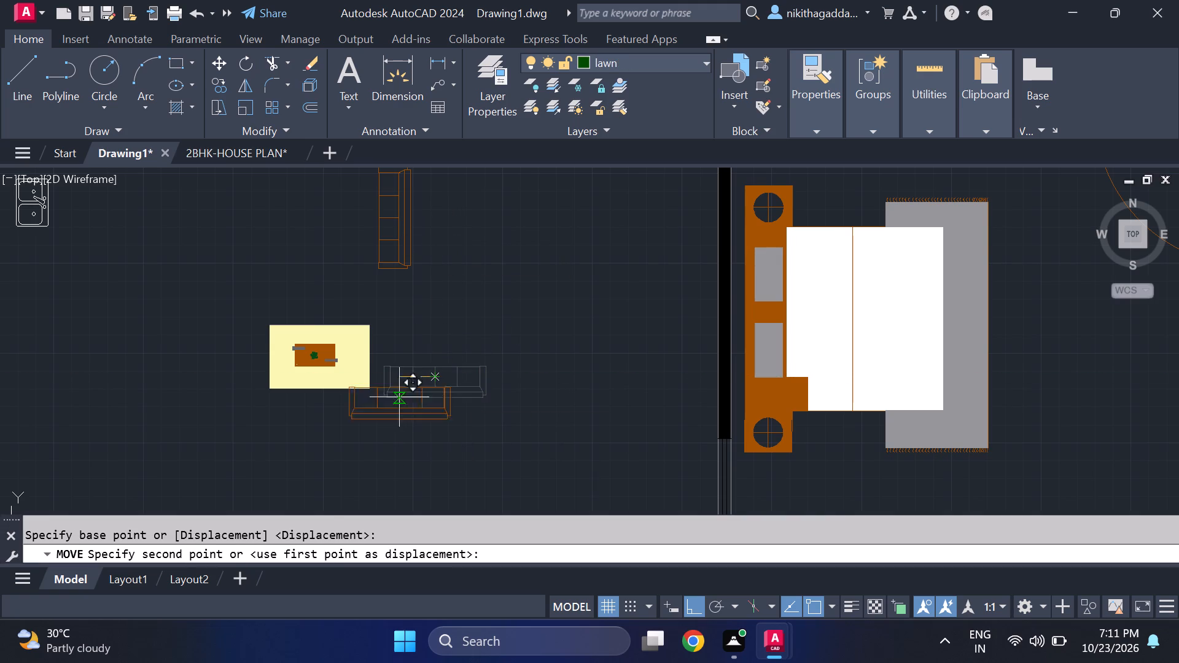
key(F8)
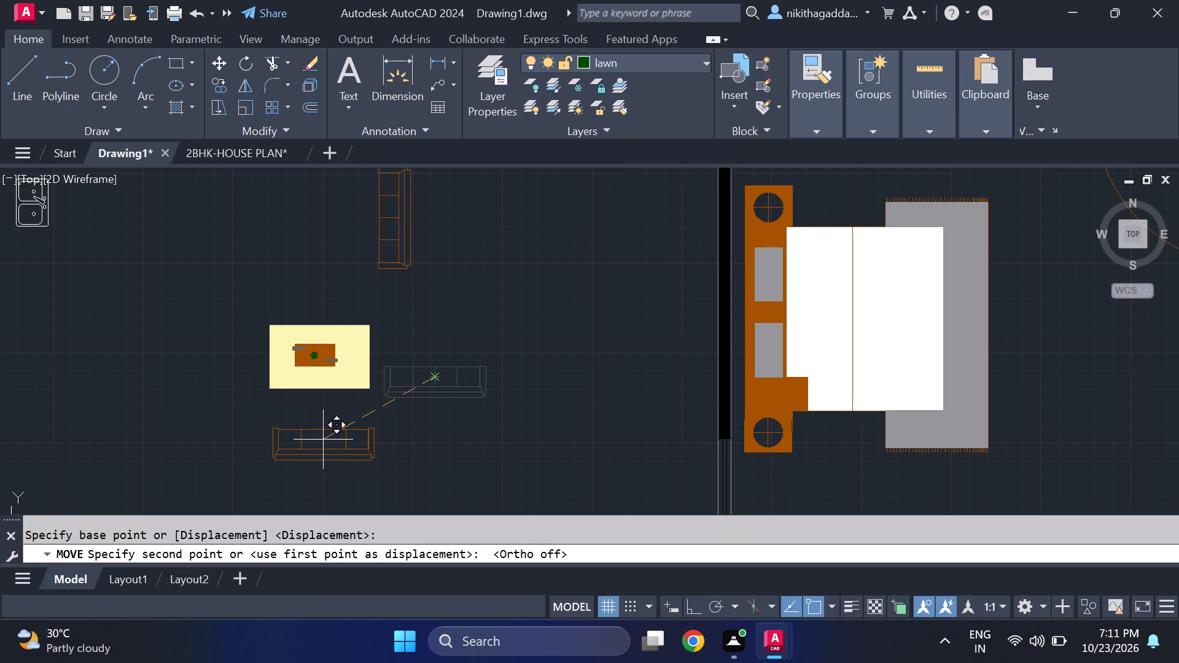
scroll(322, 440, up, 1)
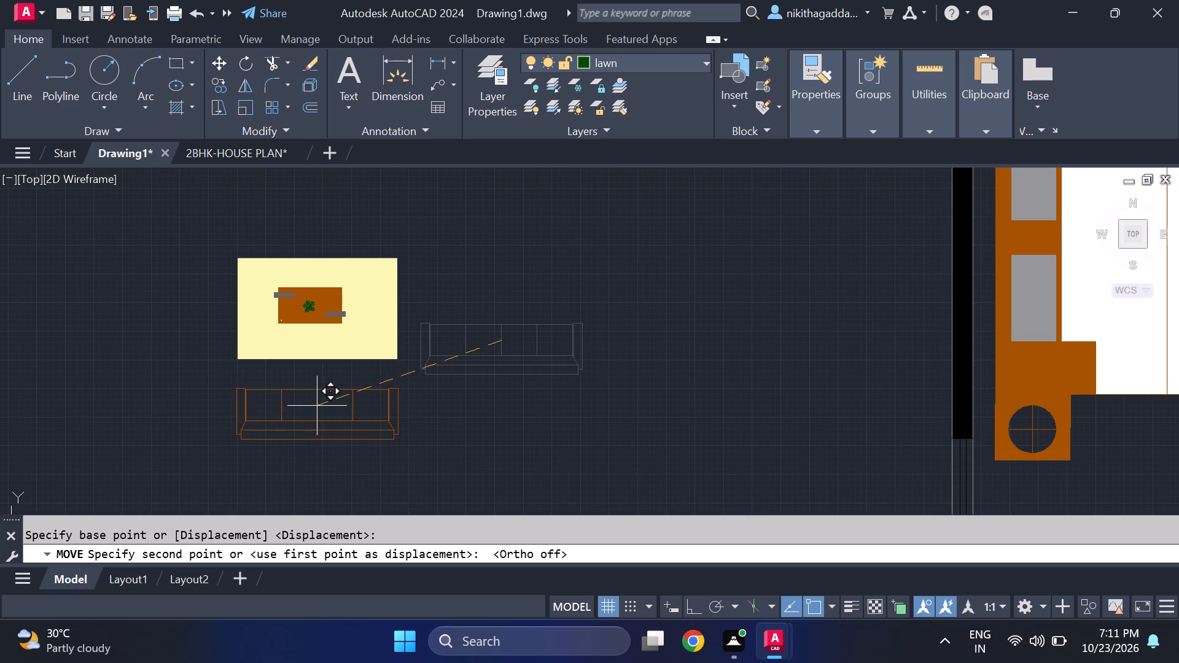
click(317, 406)
Move the remaining vertical sofa down to the right side of the rug, leaving a small gap and facing the coffee table.
scroll(395, 325, down, 2)
click(439, 213)
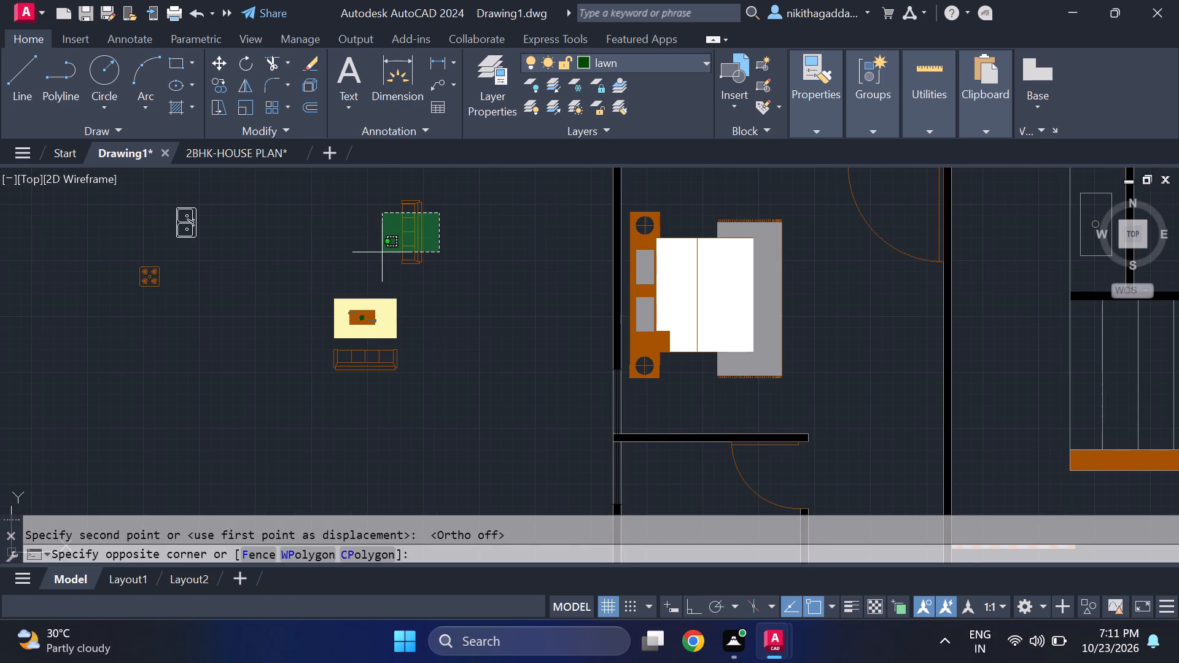
click(382, 252)
key(m)
key(Return)
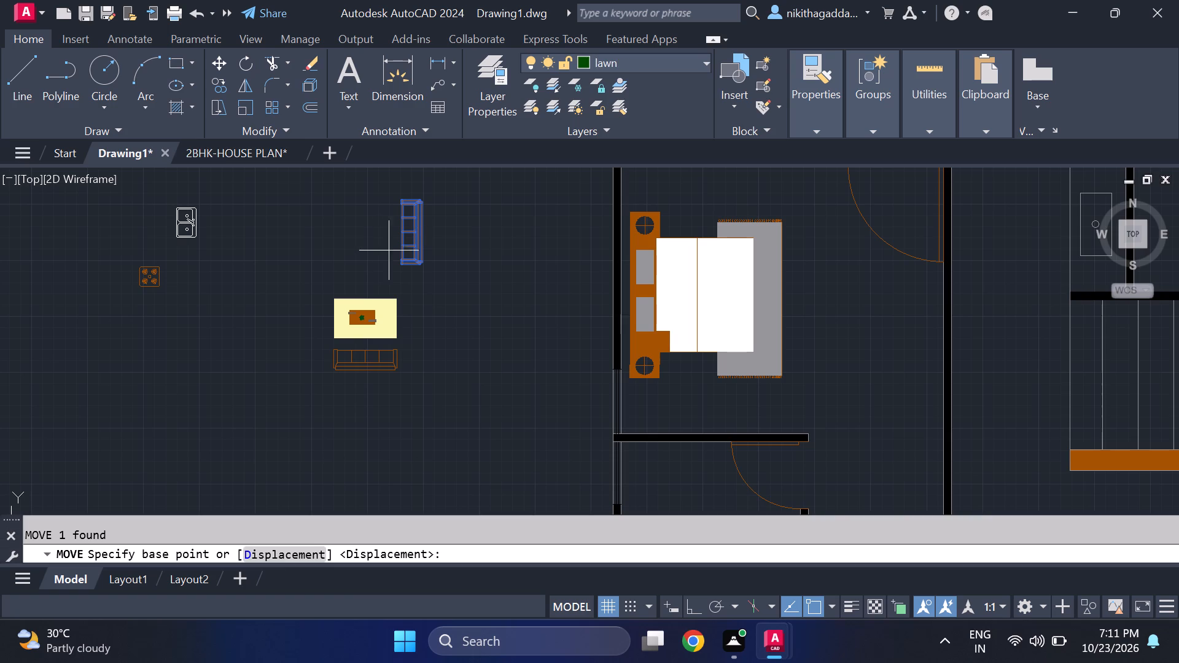
scroll(408, 235, up, 1)
click(408, 231)
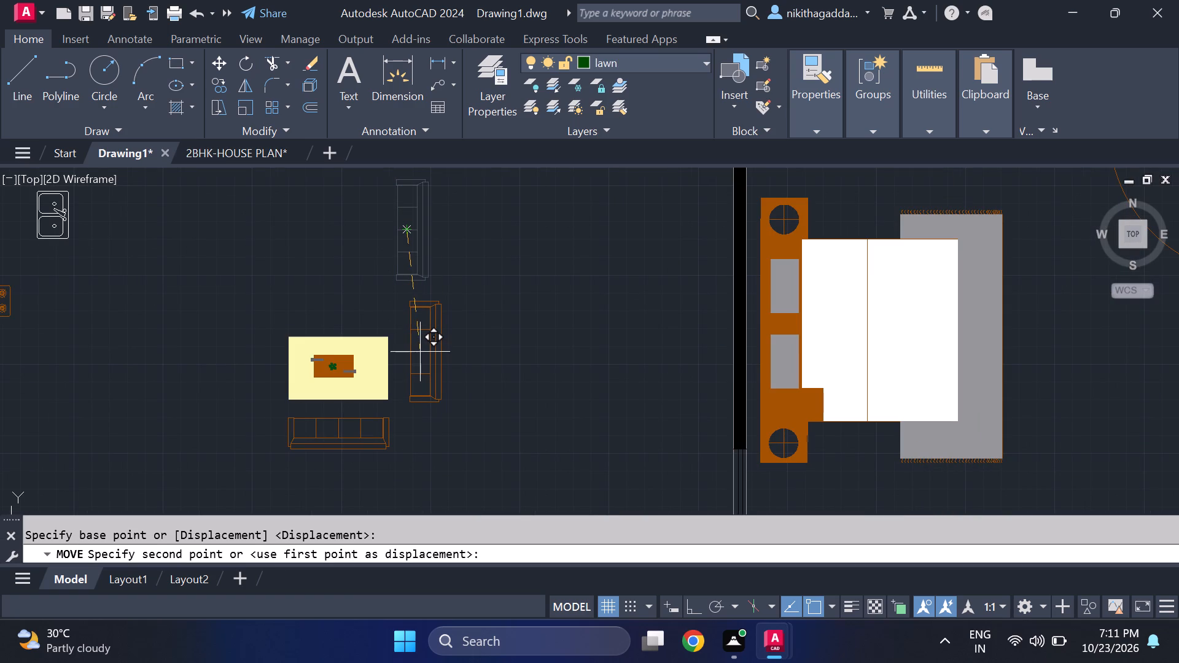
click(419, 355)
Make furniture the current layer.
scroll(499, 272, up, 1)
middle_drag(502, 274, 504, 275)
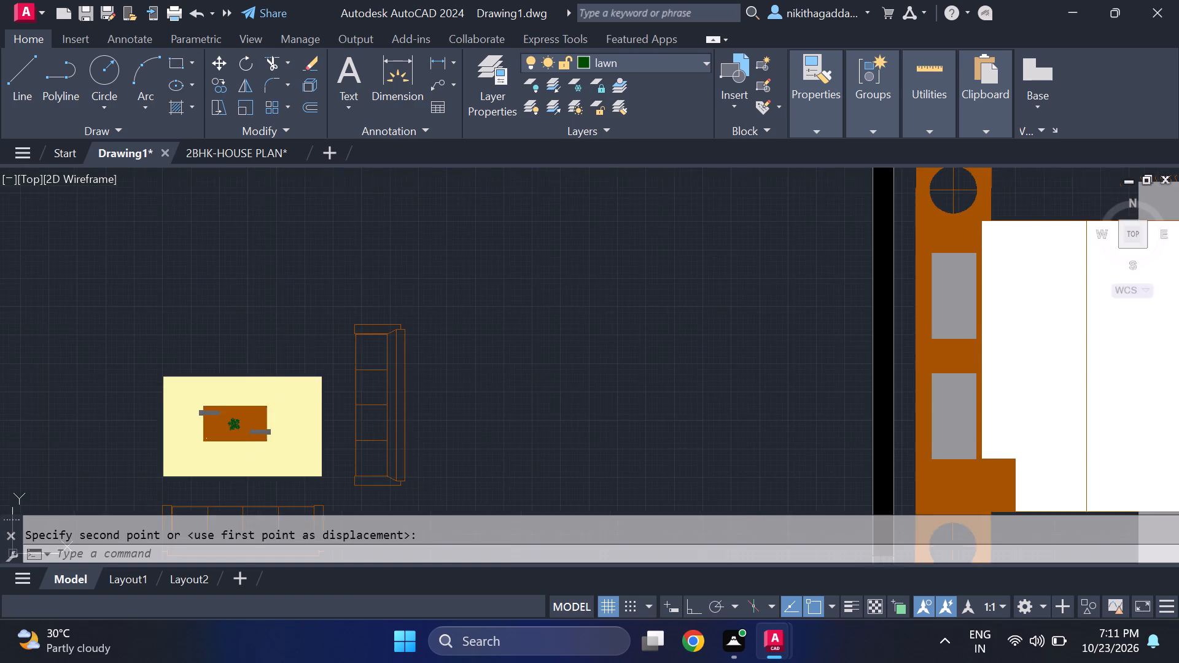
middle_drag(504, 275, 507, 277)
scroll(532, 269, down, 2)
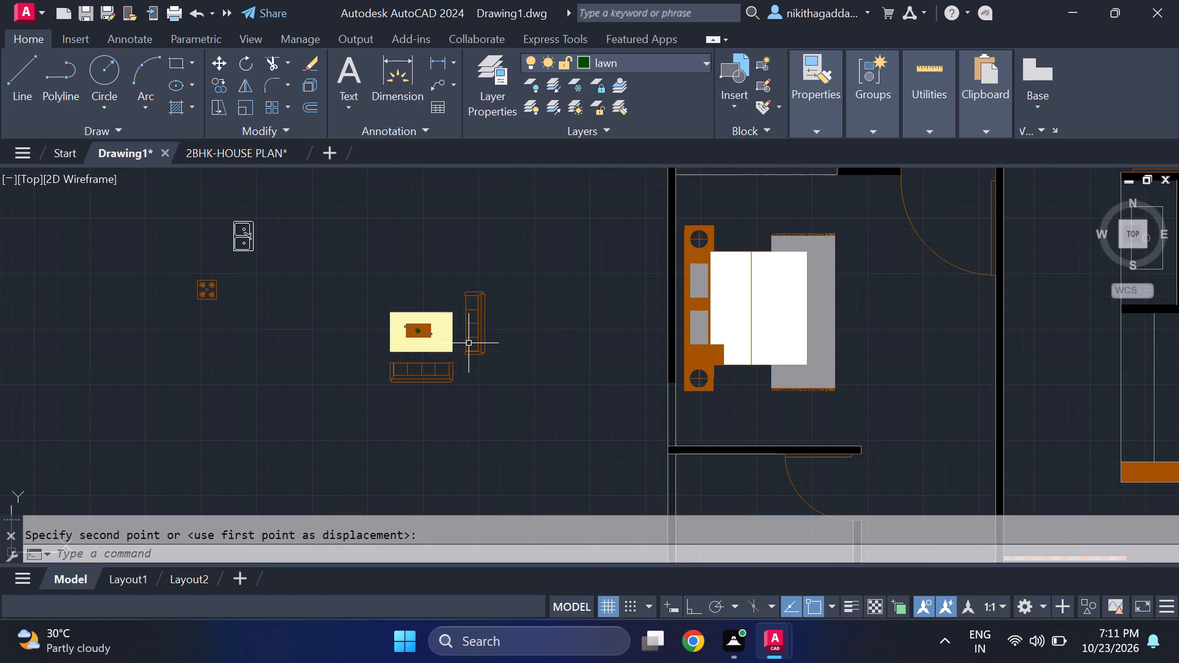
scroll(468, 343, up, 2)
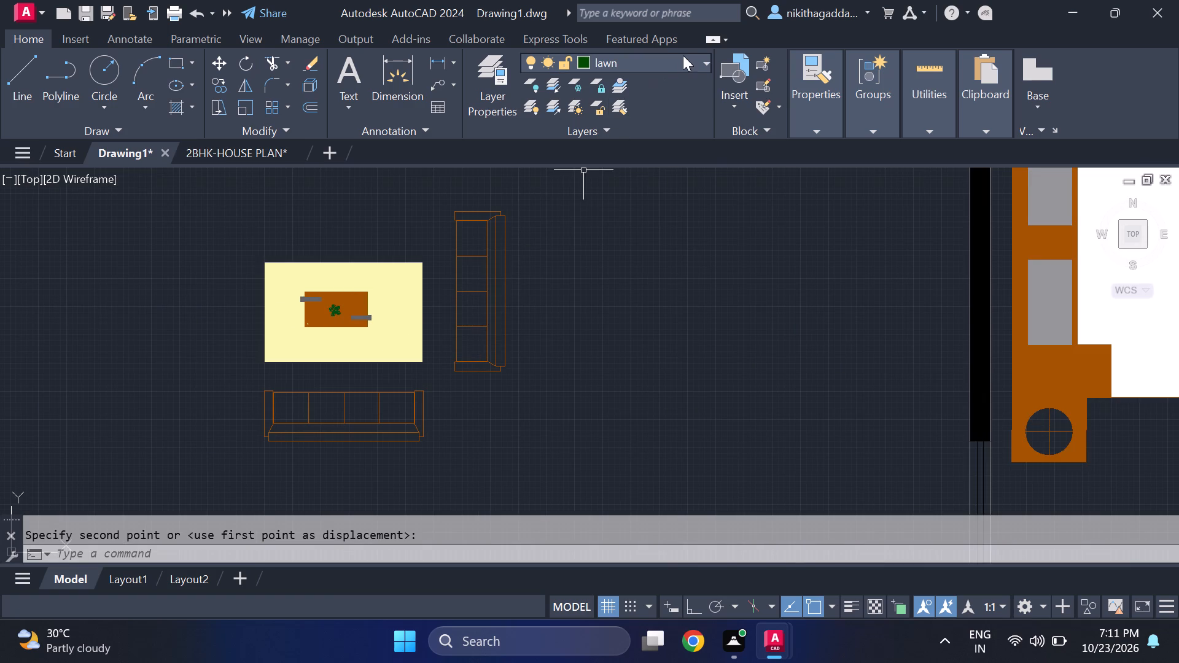
click(683, 55)
click(660, 113)
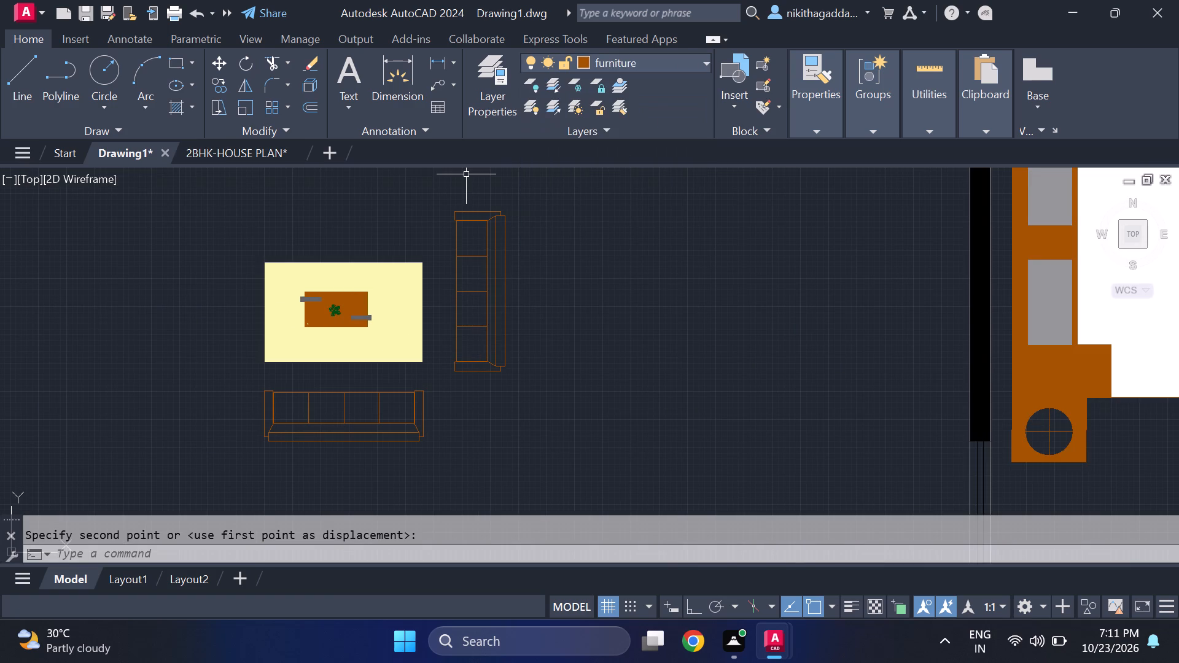
With Ortho on, draw a square side table about 1'-6" wide with lines, between the two sofas at the corner of the seating set.
key(l)
key(Return)
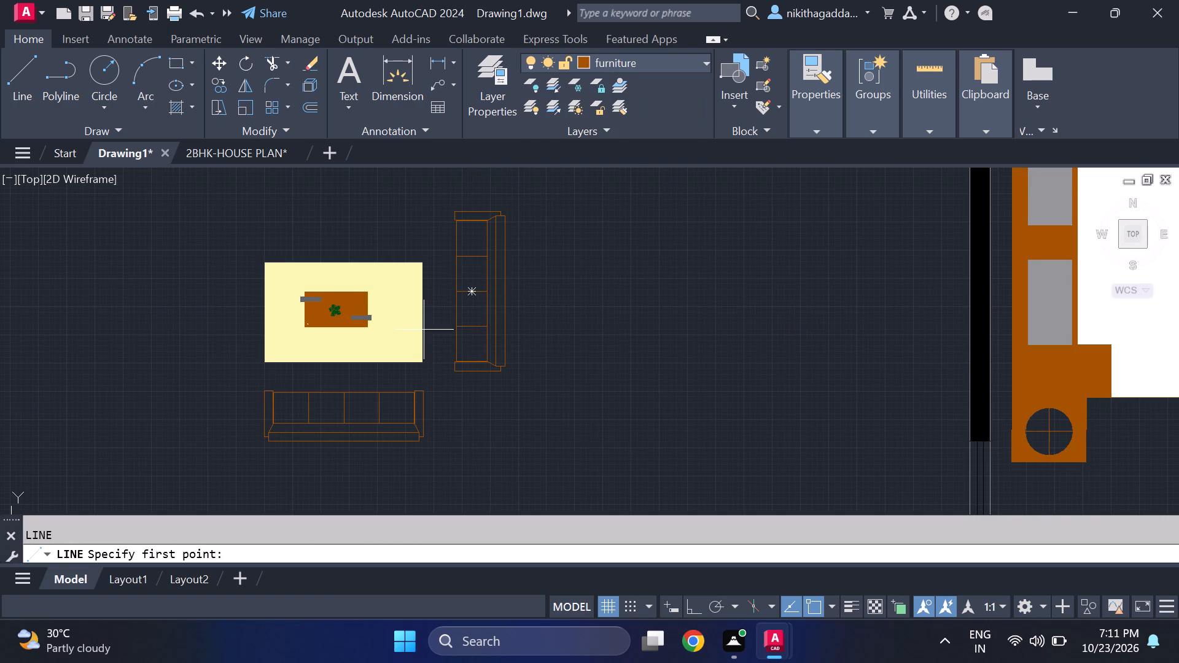
middle_drag(437, 382, 416, 330)
scroll(415, 334, up, 1)
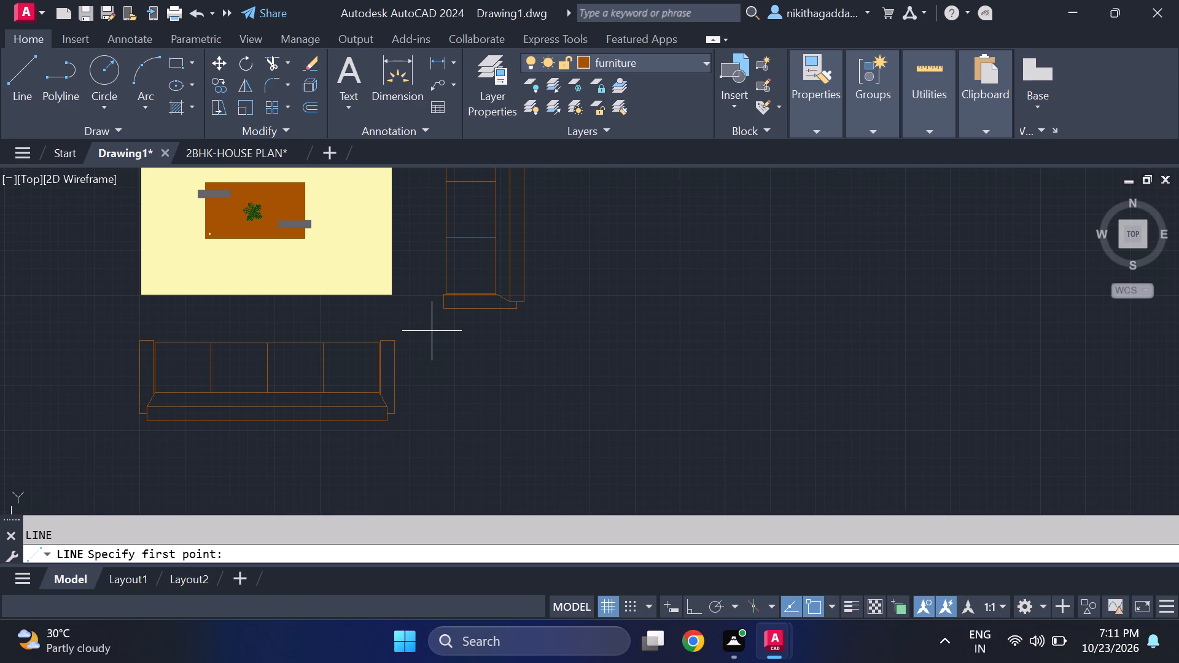
scroll(432, 331, up, 1)
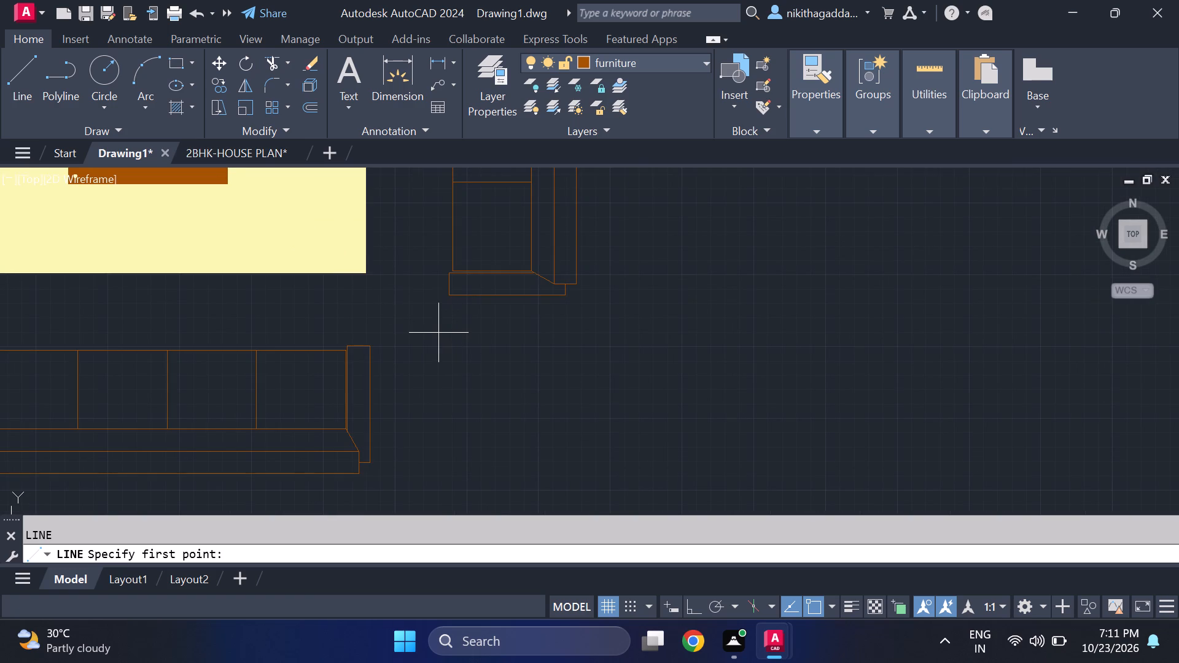
click(438, 333)
key(F8)
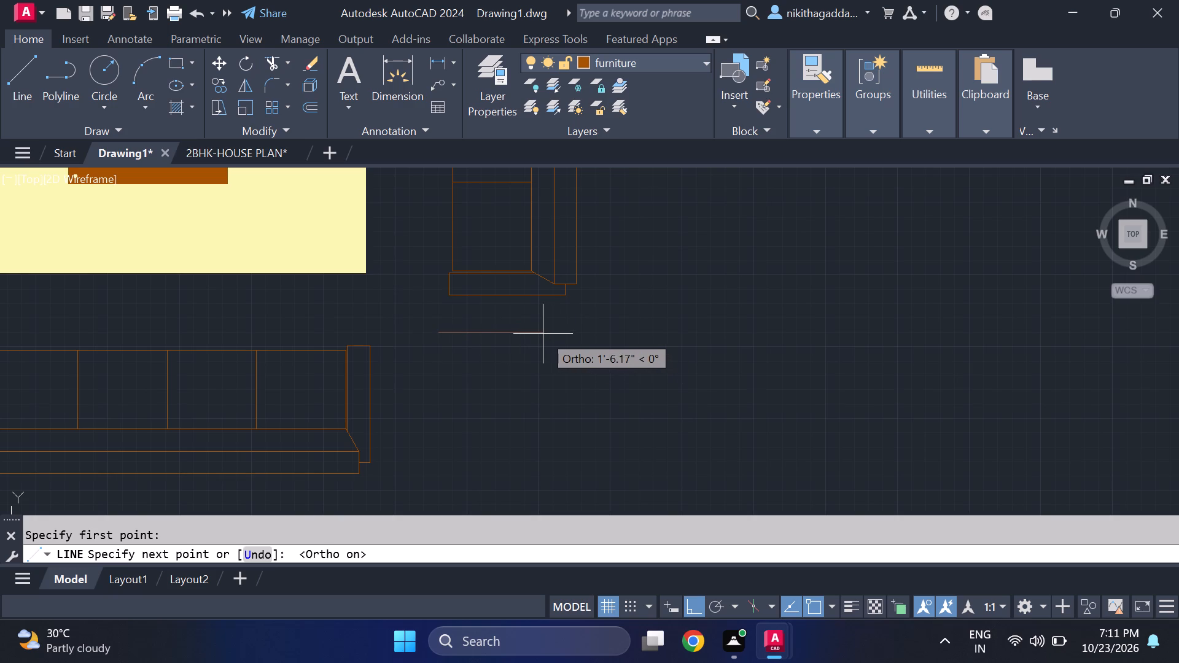
click(543, 334)
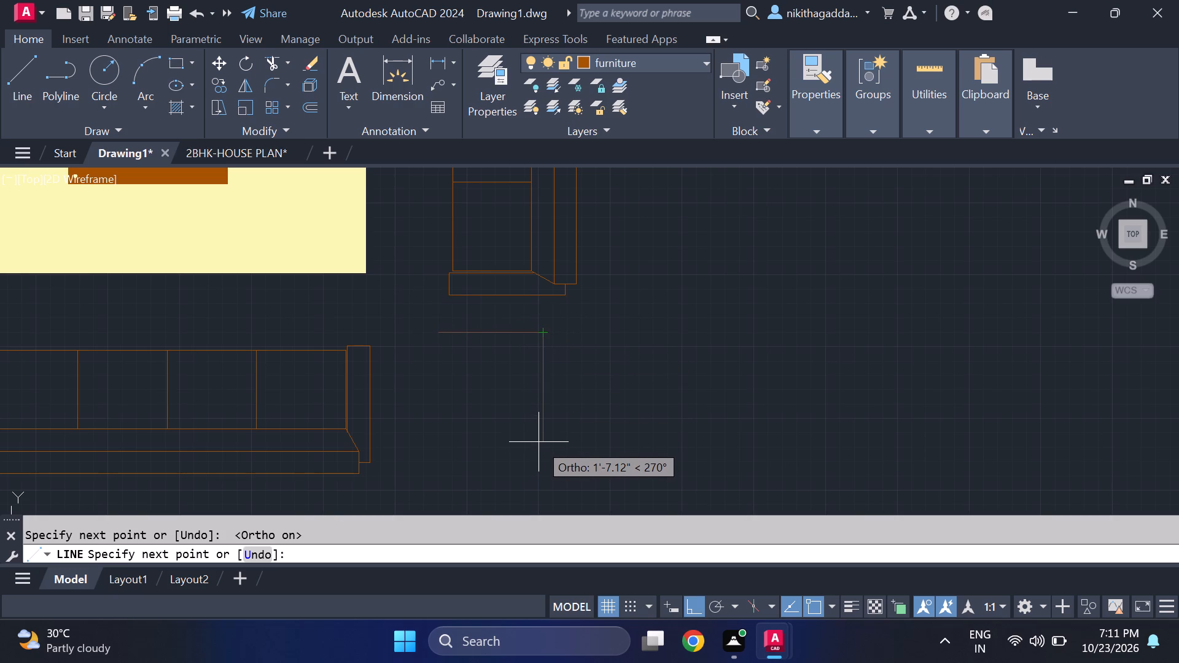
click(542, 433)
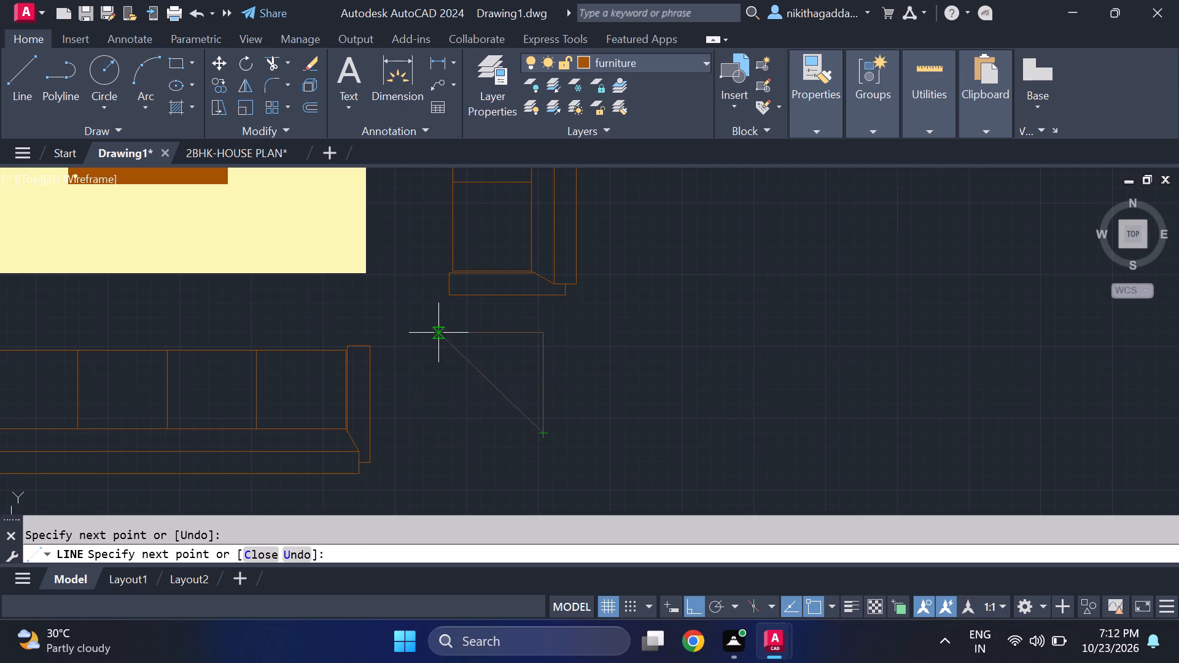
click(436, 430)
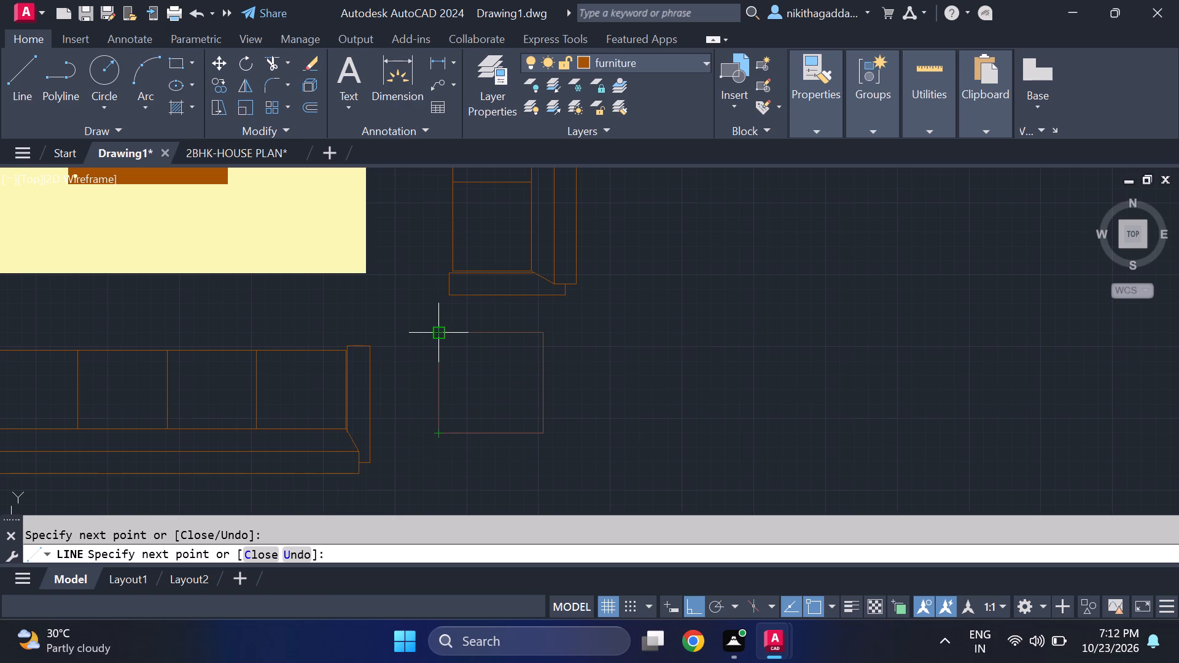
click(435, 329)
scroll(550, 362, down, 3)
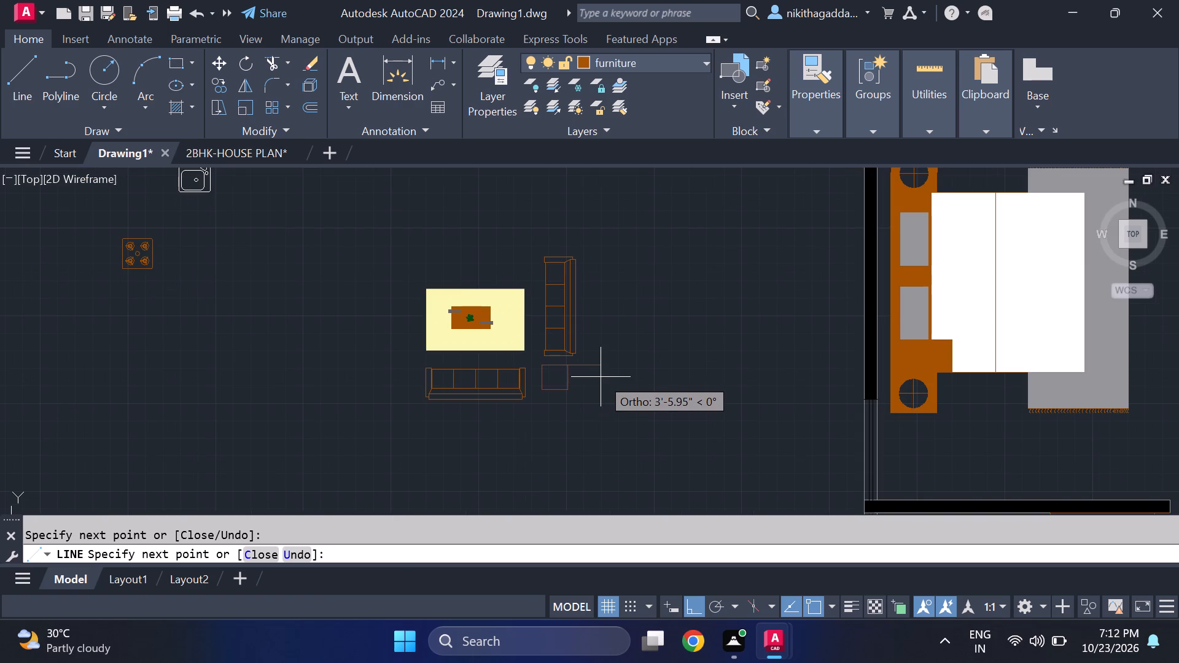
key(Escape)
Copy the square side table about 8'-4" straight up, placing it just beyond the other end of the vertical sofa.
scroll(574, 362, up, 2)
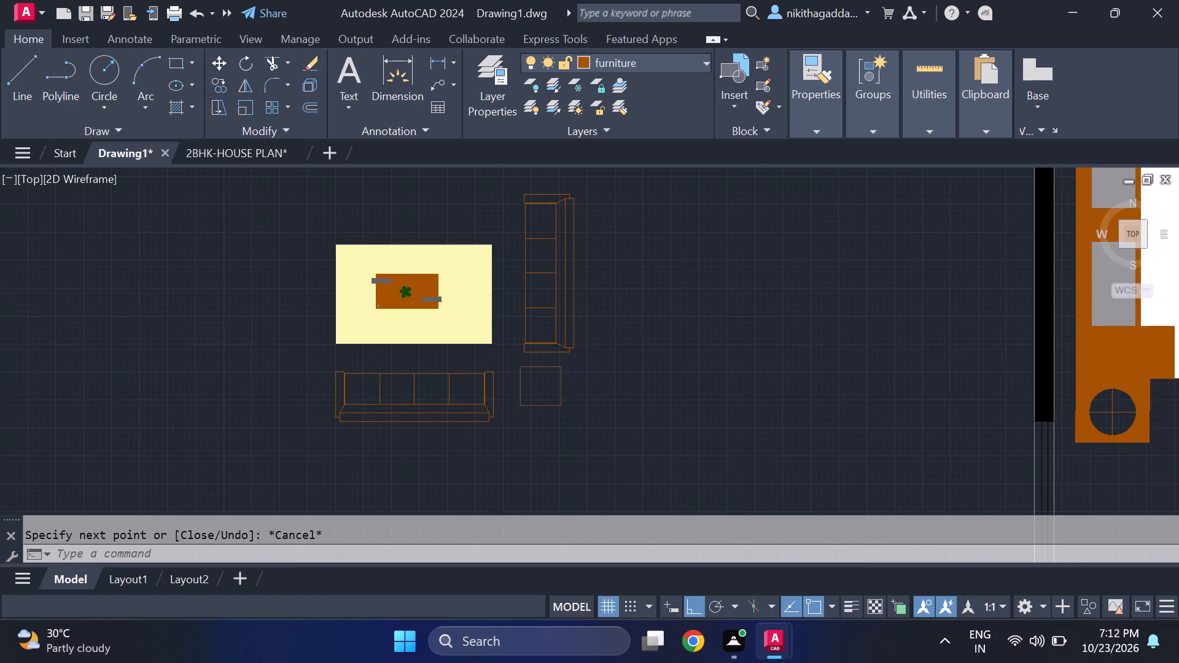
click(574, 362)
click(451, 451)
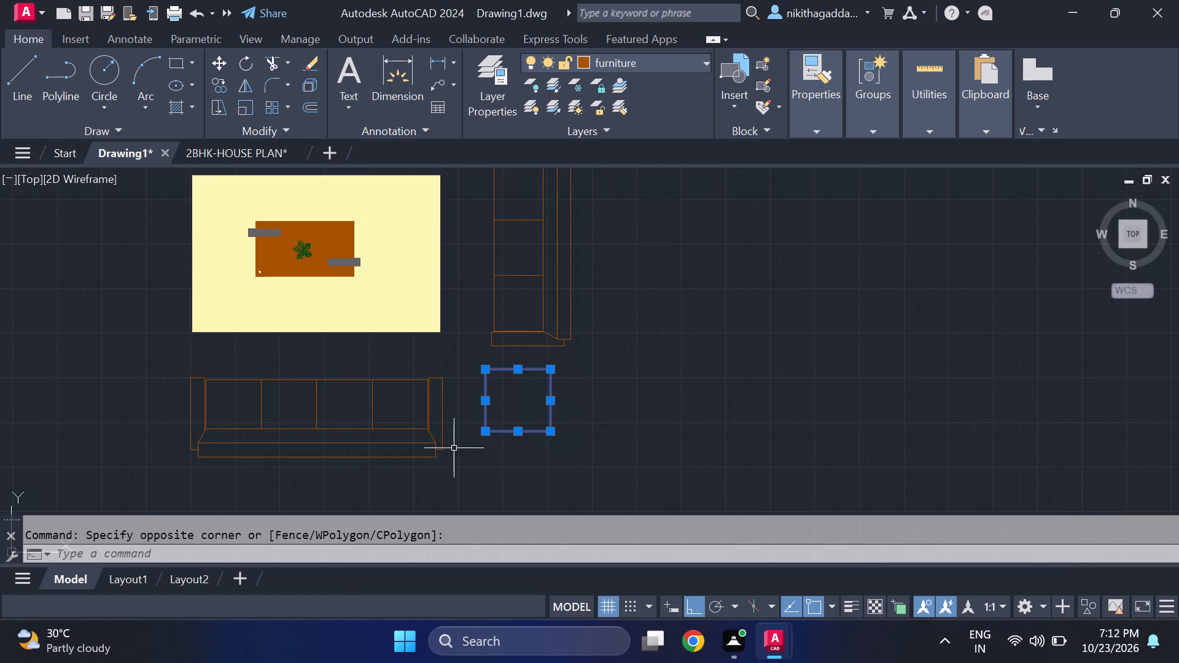
text(co)
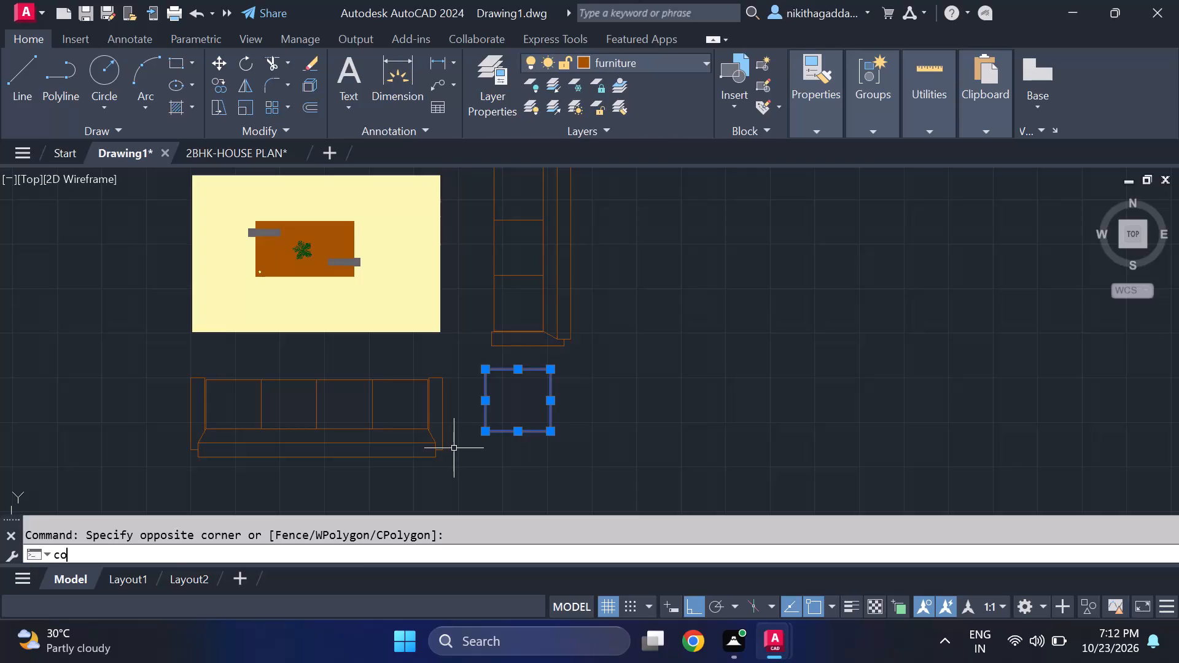
key(Return)
click(549, 368)
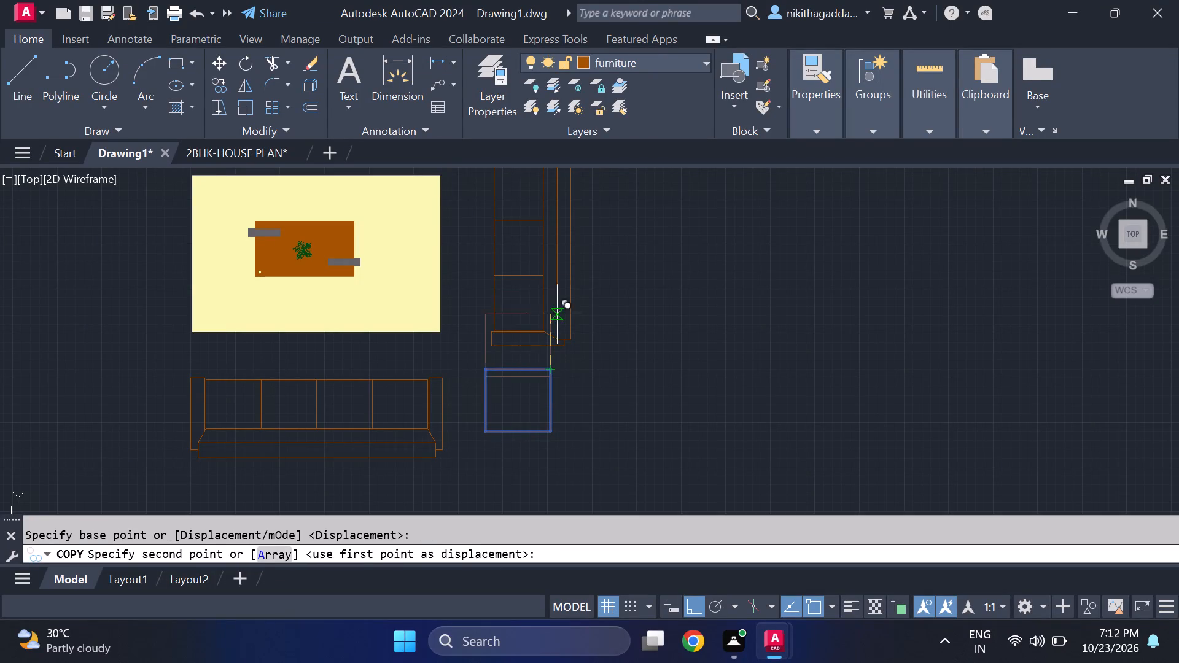
middle_drag(558, 266, 585, 535)
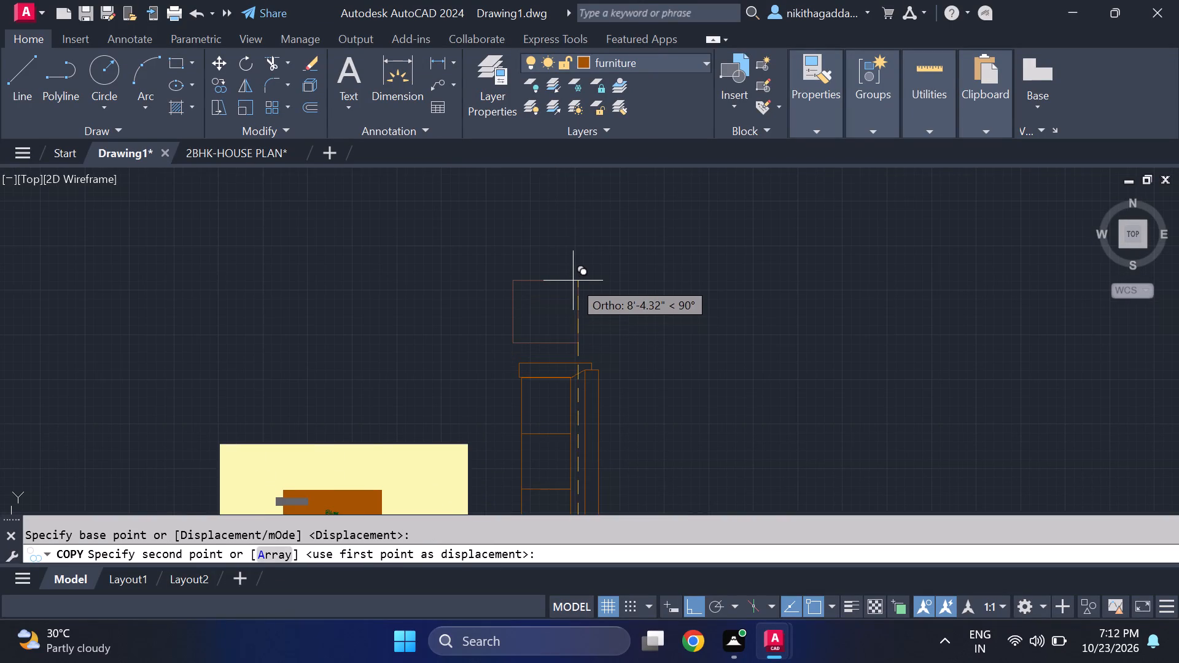
click(585, 281)
scroll(626, 203, down, 3)
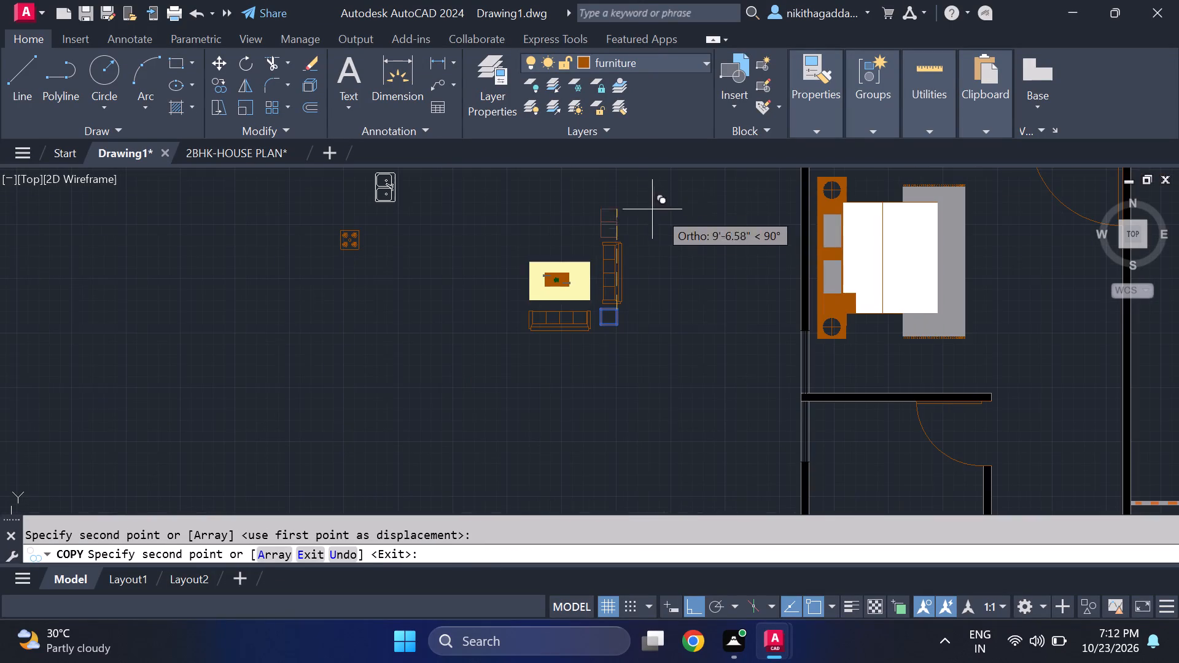
key(Escape)
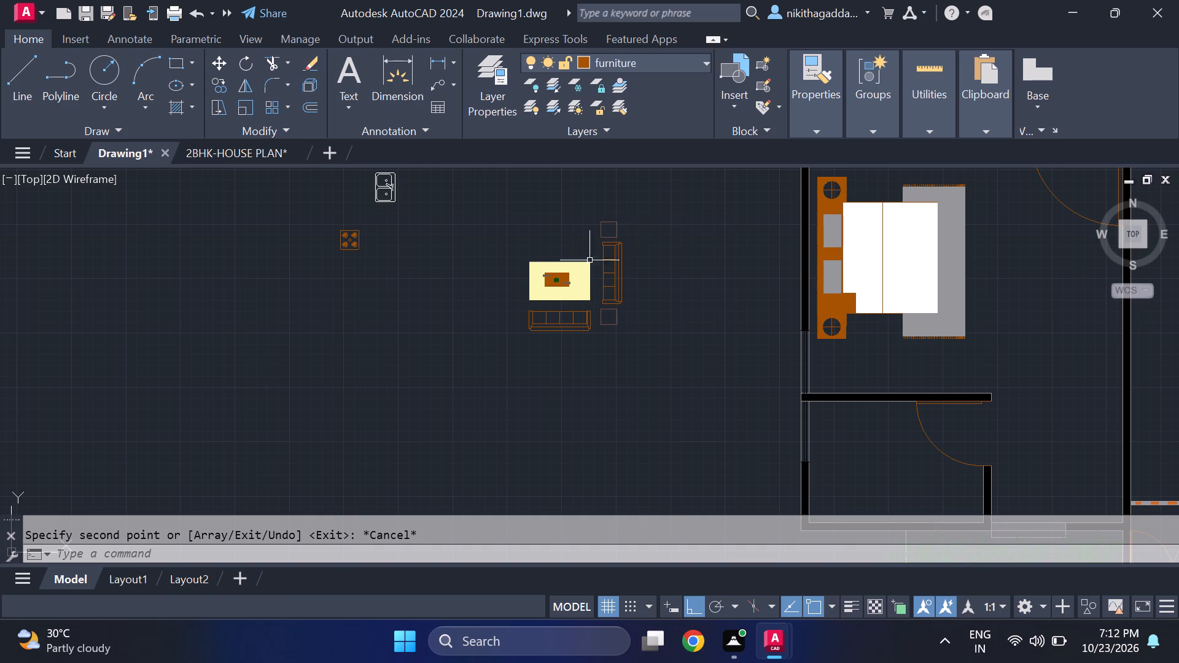
Move the rug, coffee table, both sofas and both side tables together, with Ortho off, into the room below the staircase, near its right-hand windowed wall.
scroll(586, 263, up, 3)
scroll(459, 322, up, 2)
click(472, 310)
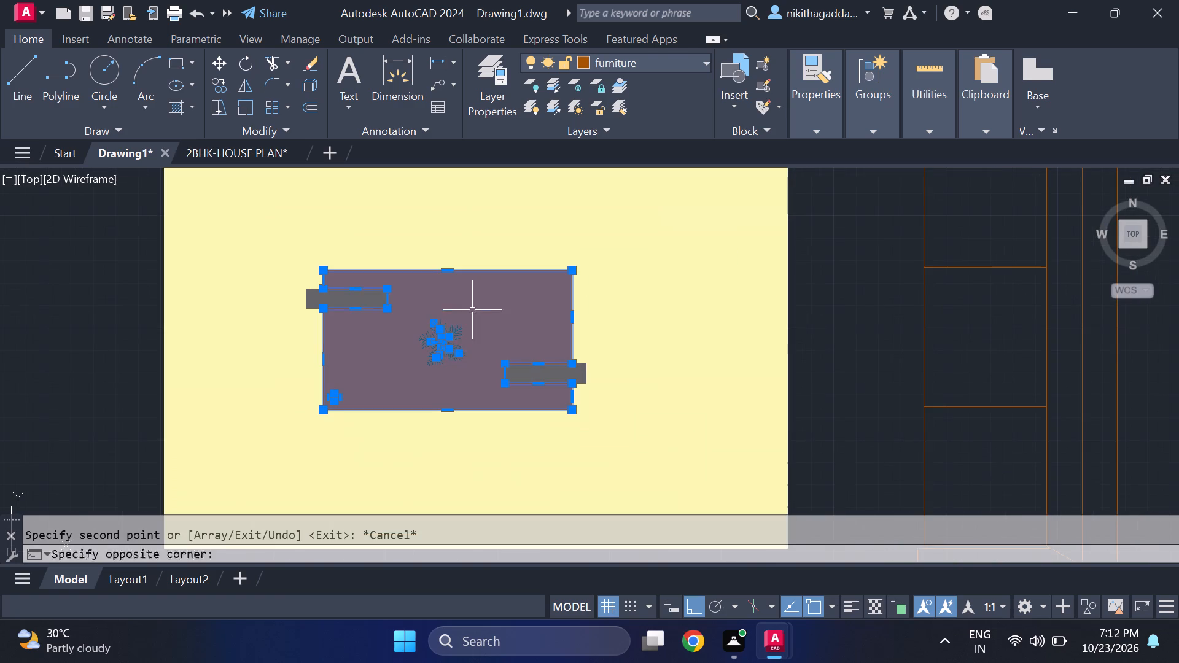
scroll(440, 341, up, 2)
click(406, 350)
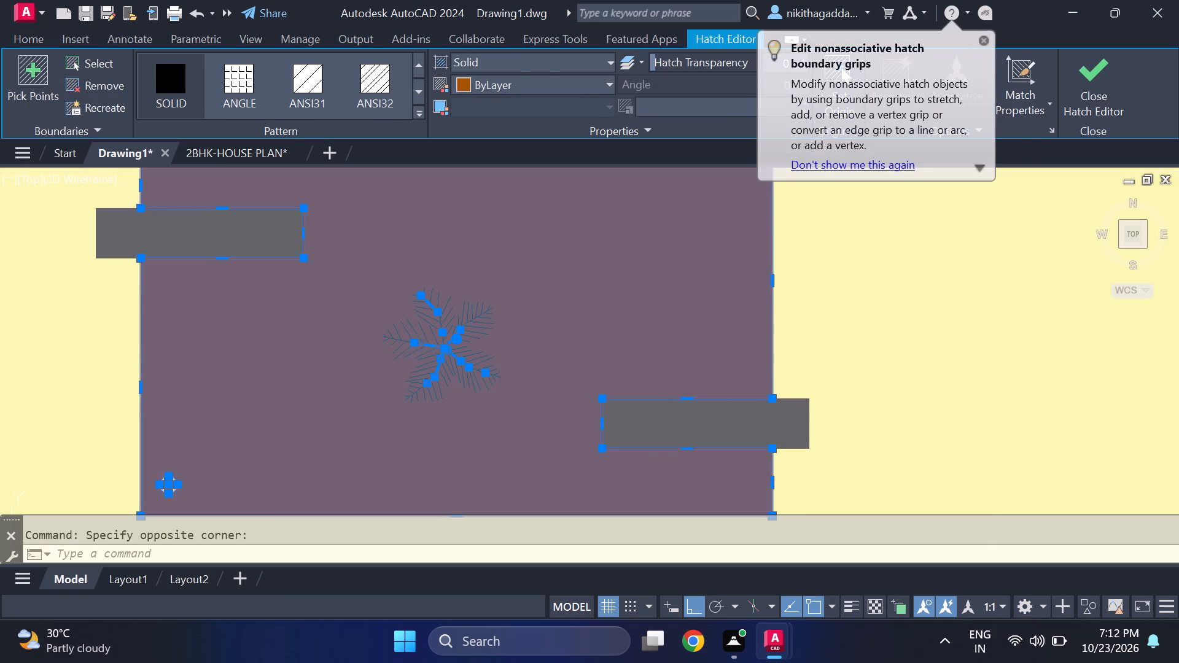
scroll(105, 215, up, 1)
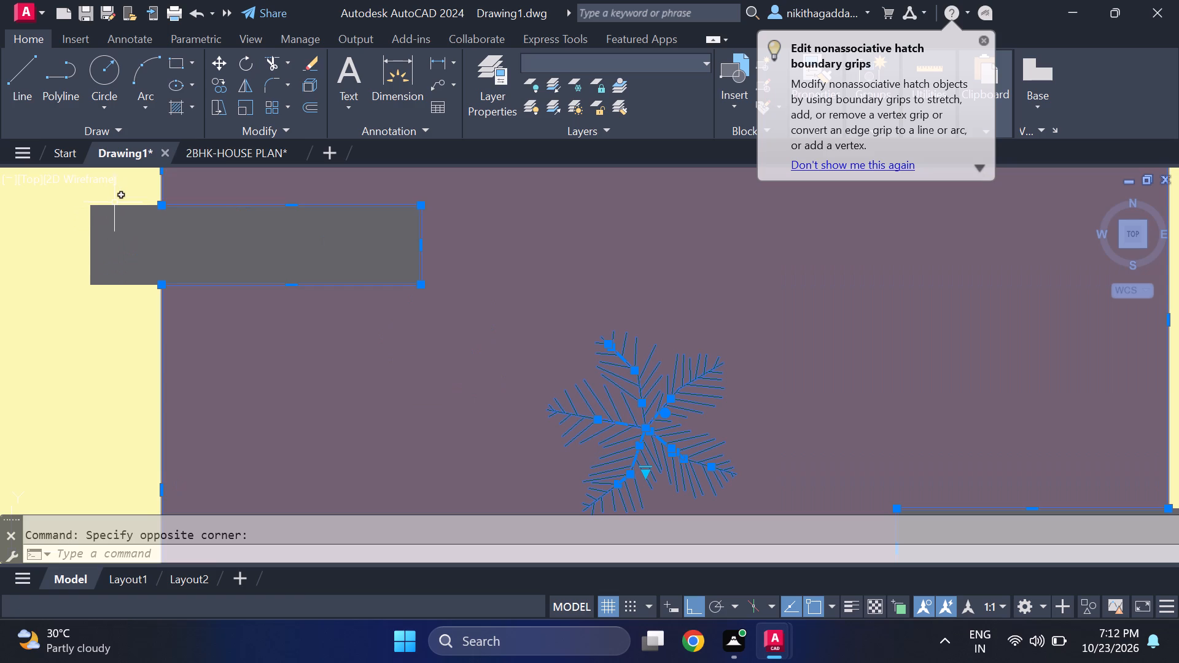
click(117, 204)
scroll(251, 246, down, 2)
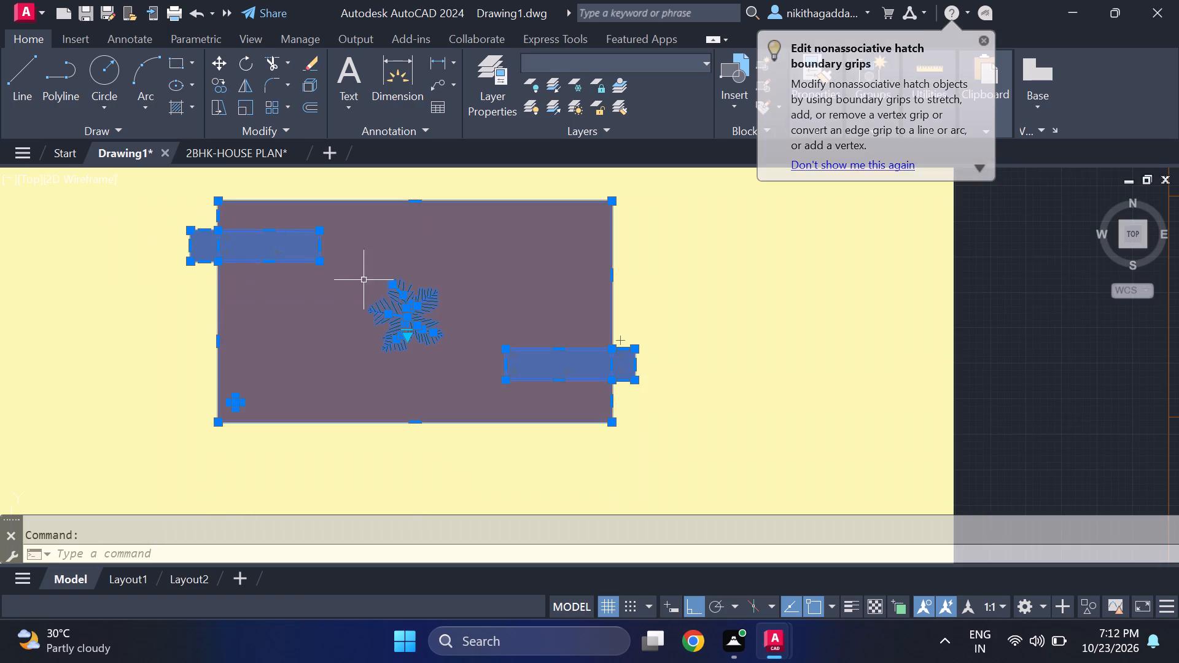
scroll(411, 282, down, 3)
click(393, 237)
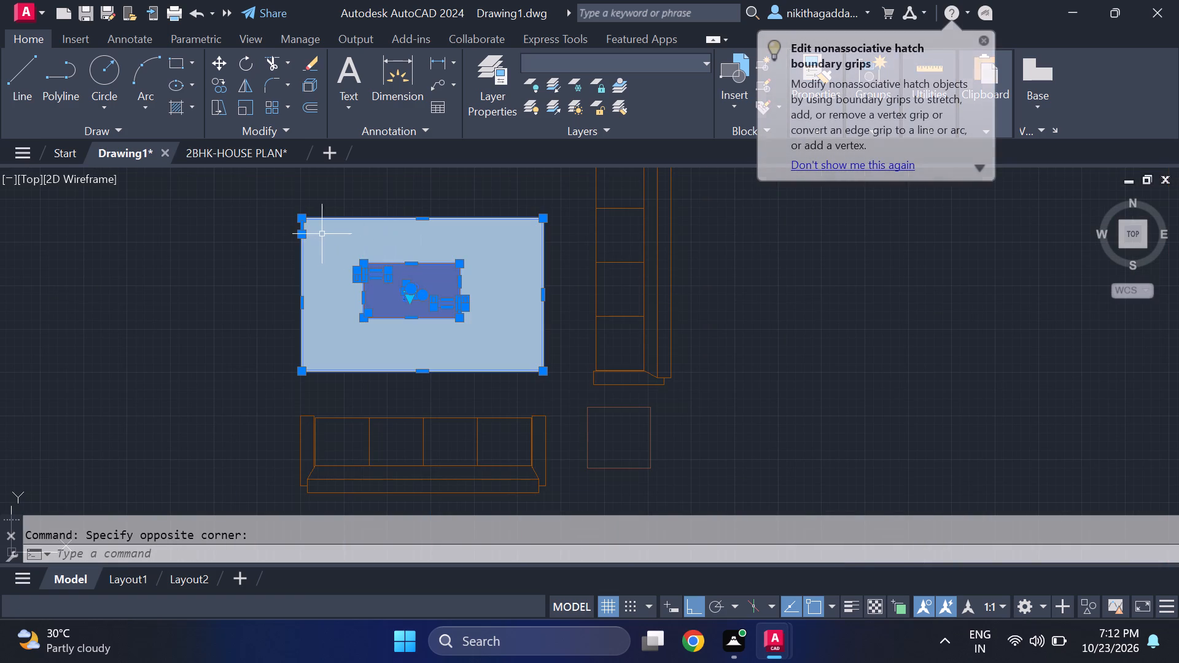
drag(529, 407, 509, 409)
click(303, 465)
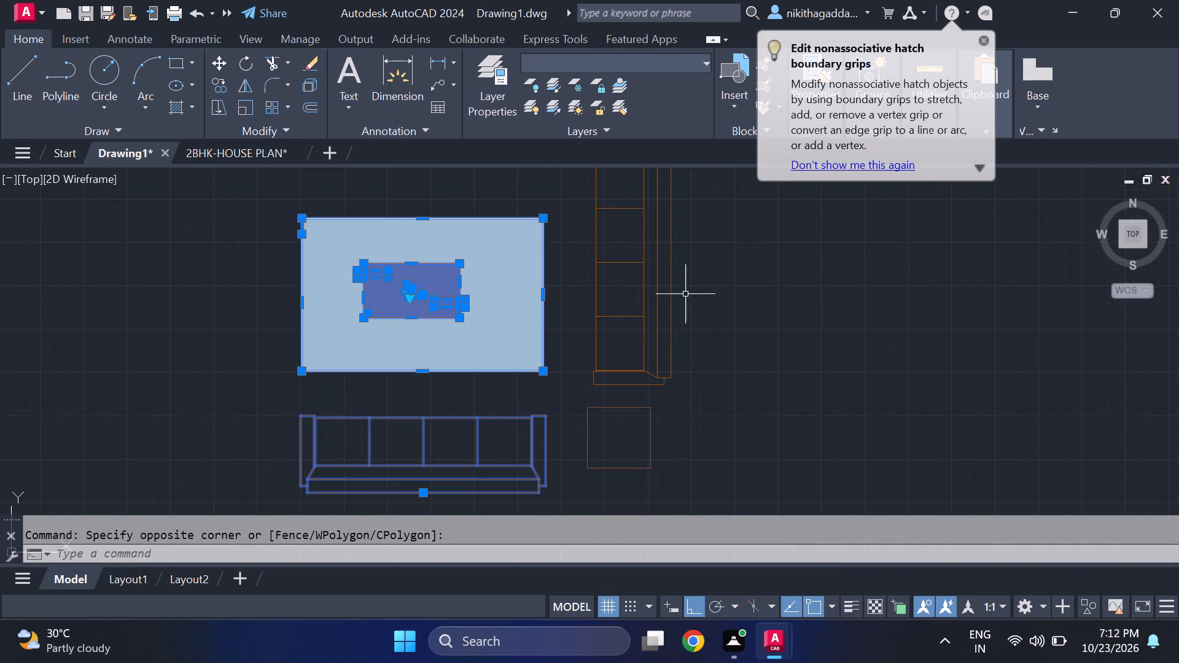
drag(688, 274, 661, 304)
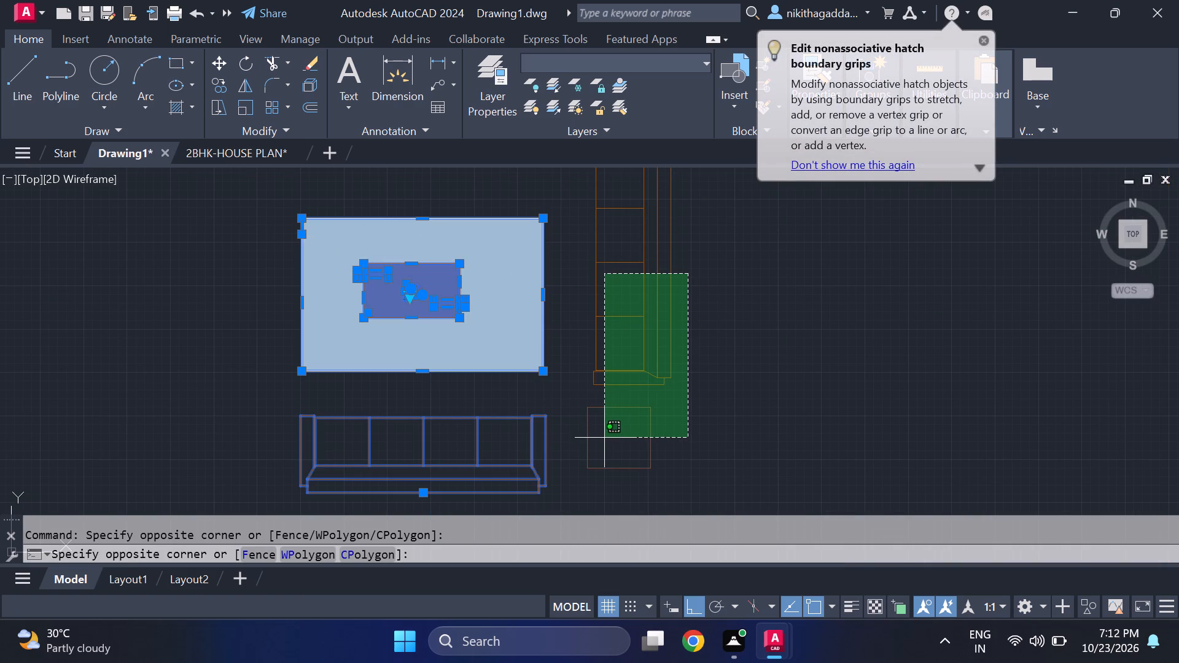
click(604, 438)
middle_drag(657, 258, 663, 303)
middle_drag(696, 428, 695, 427)
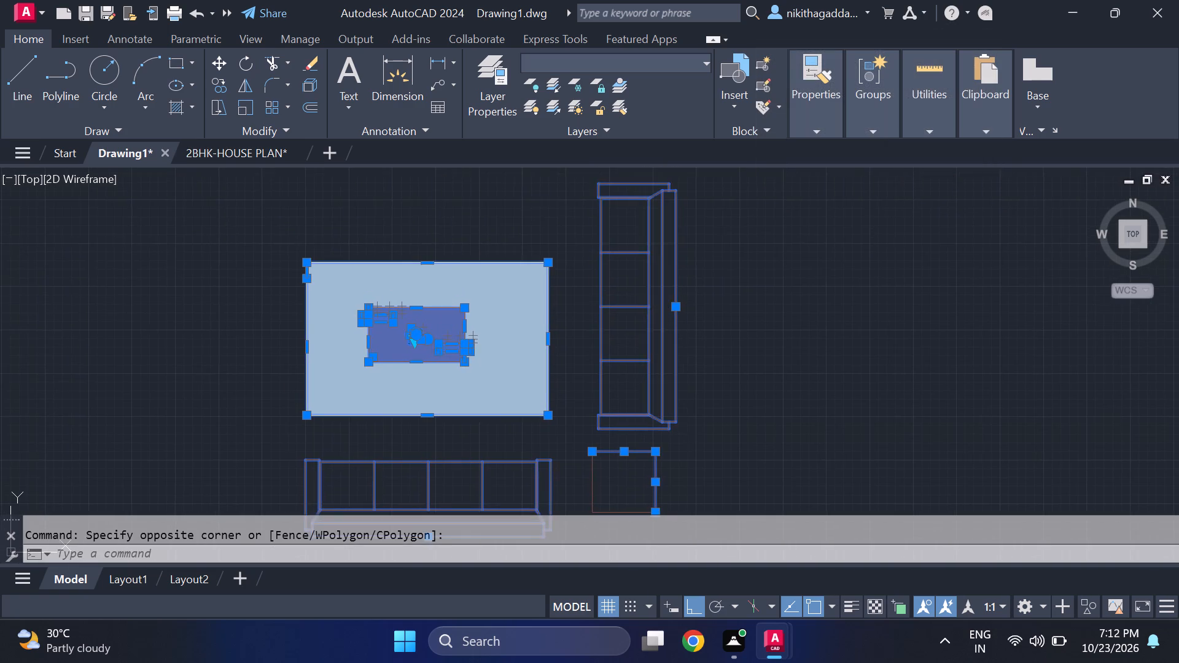
middle_drag(695, 427, 664, 312)
scroll(658, 322, down, 1)
click(673, 325)
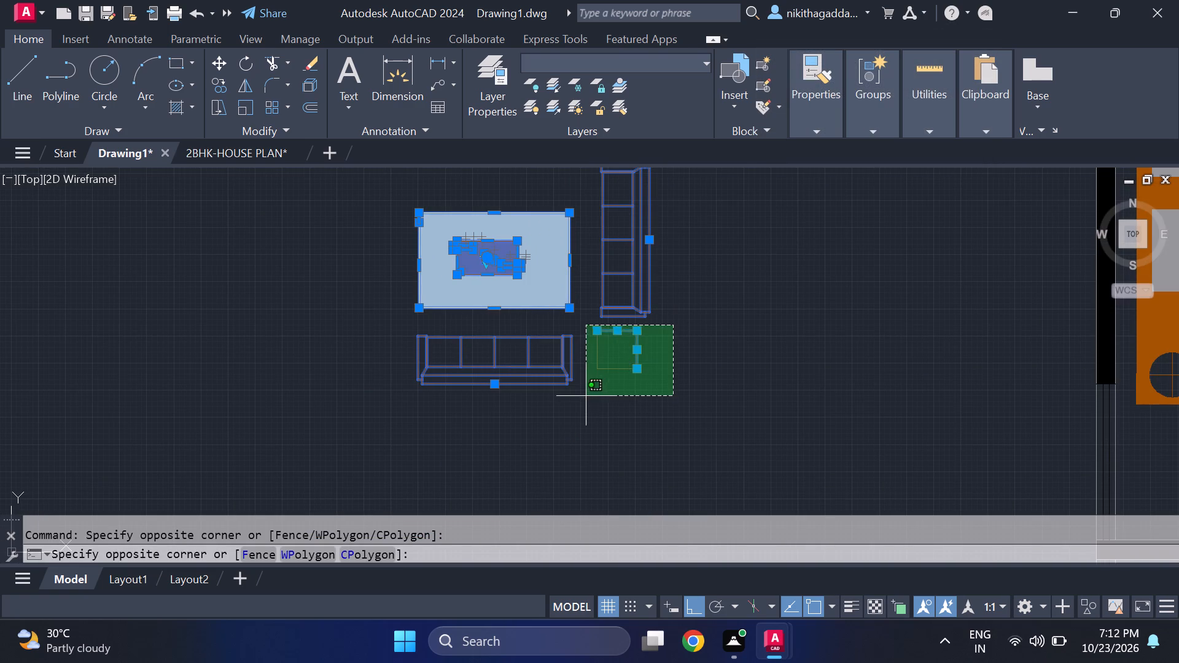
click(608, 391)
click(604, 339)
click(581, 366)
middle_drag(644, 266, 17, 556)
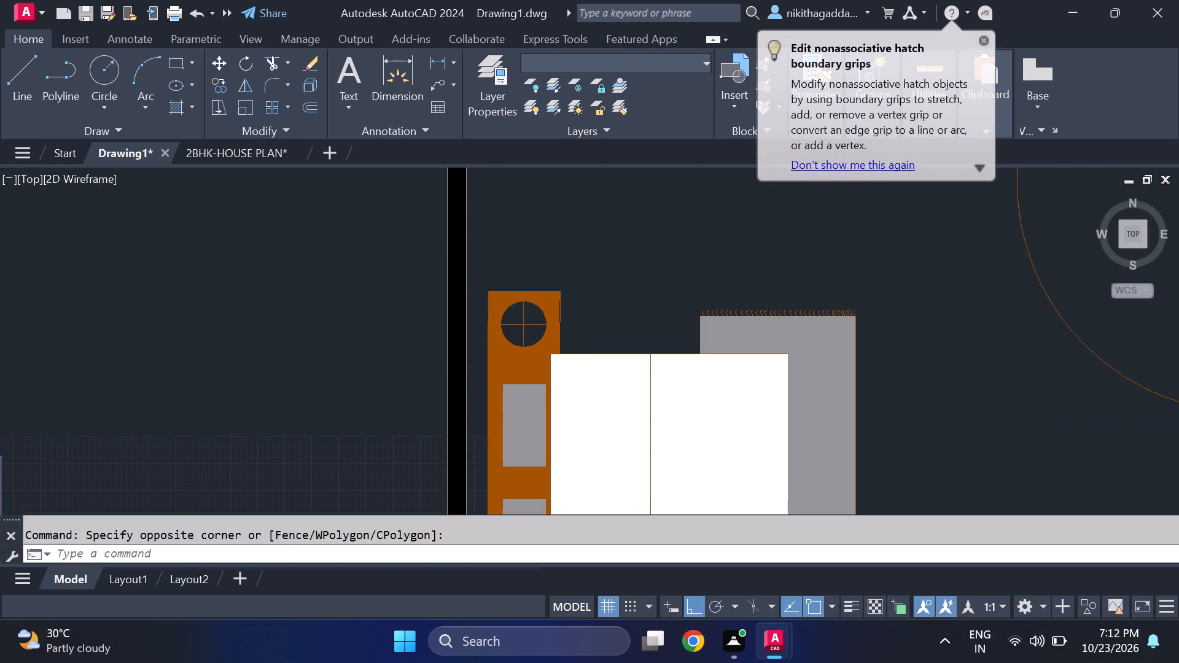
scroll(103, 427, down, 5)
scroll(87, 435, up, 3)
middle_drag(88, 435, 155, 420)
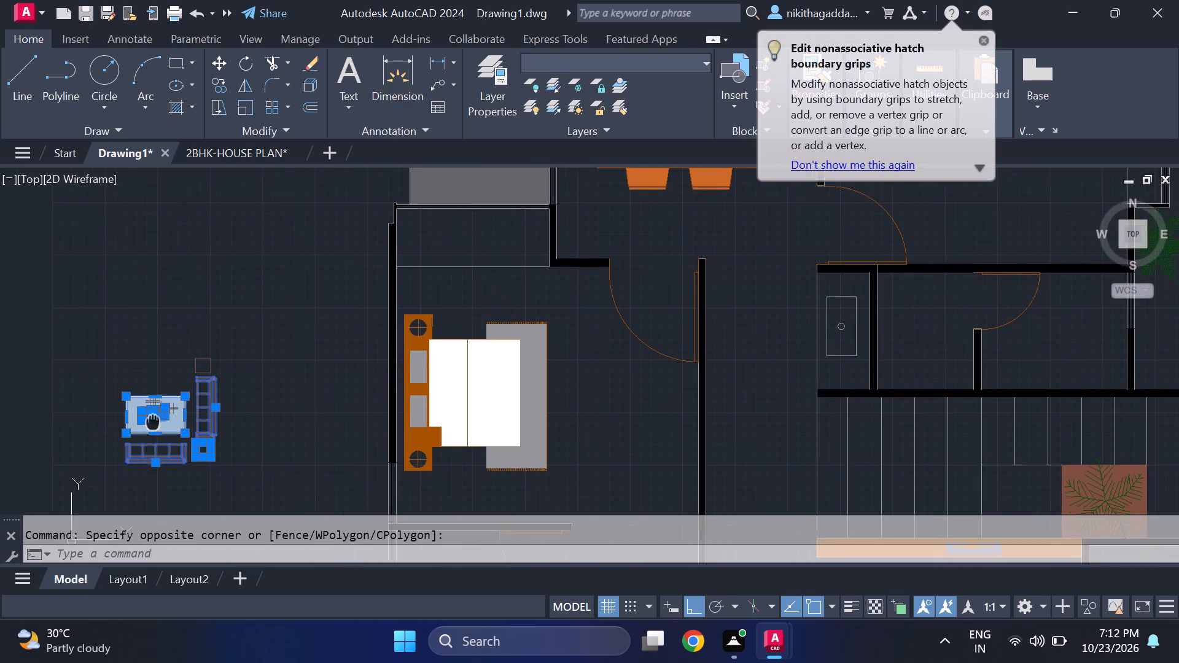
middle_drag(155, 420, 153, 421)
scroll(203, 372, up, 2)
click(277, 314)
click(177, 379)
scroll(173, 367, down, 2)
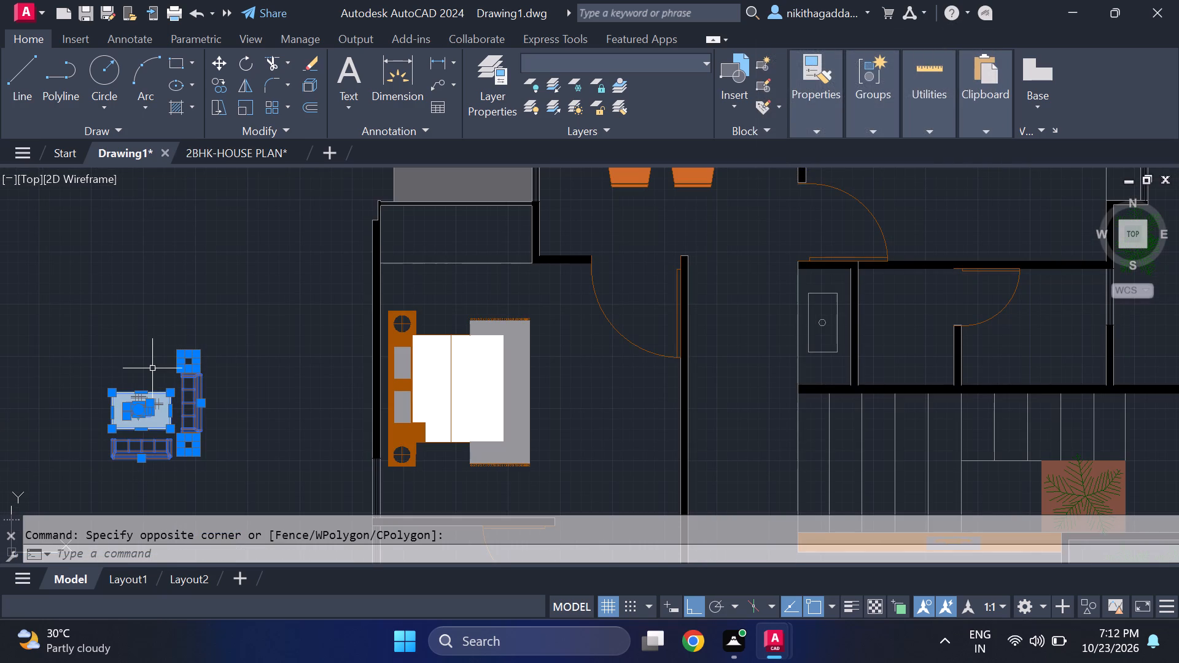
key(m)
key(Return)
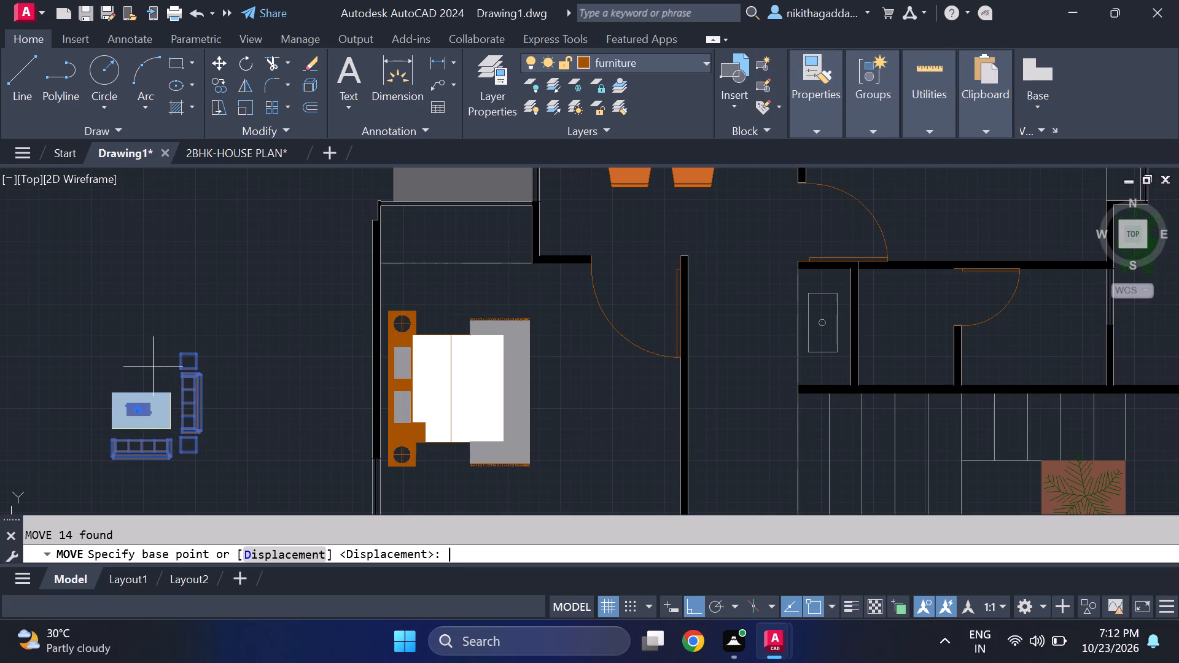
scroll(176, 350, down, 1)
scroll(206, 339, up, 2)
click(172, 369)
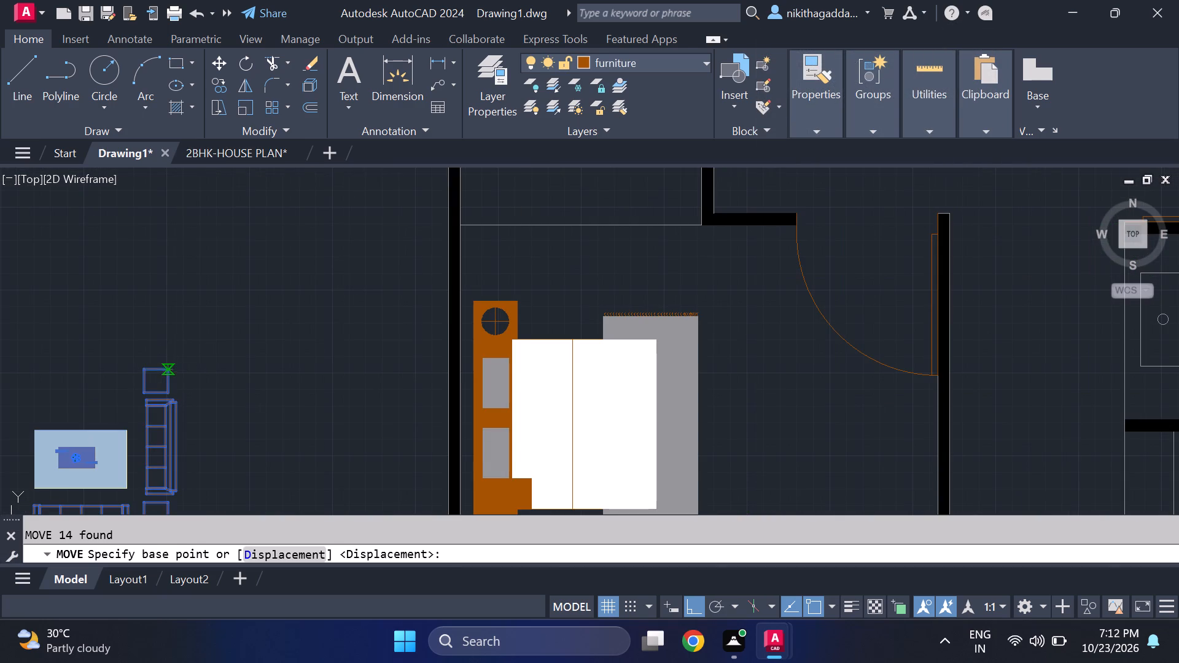
middle_drag(456, 304, 319, 266)
middle_drag(155, 223, 39, 192)
scroll(34, 192, down, 4)
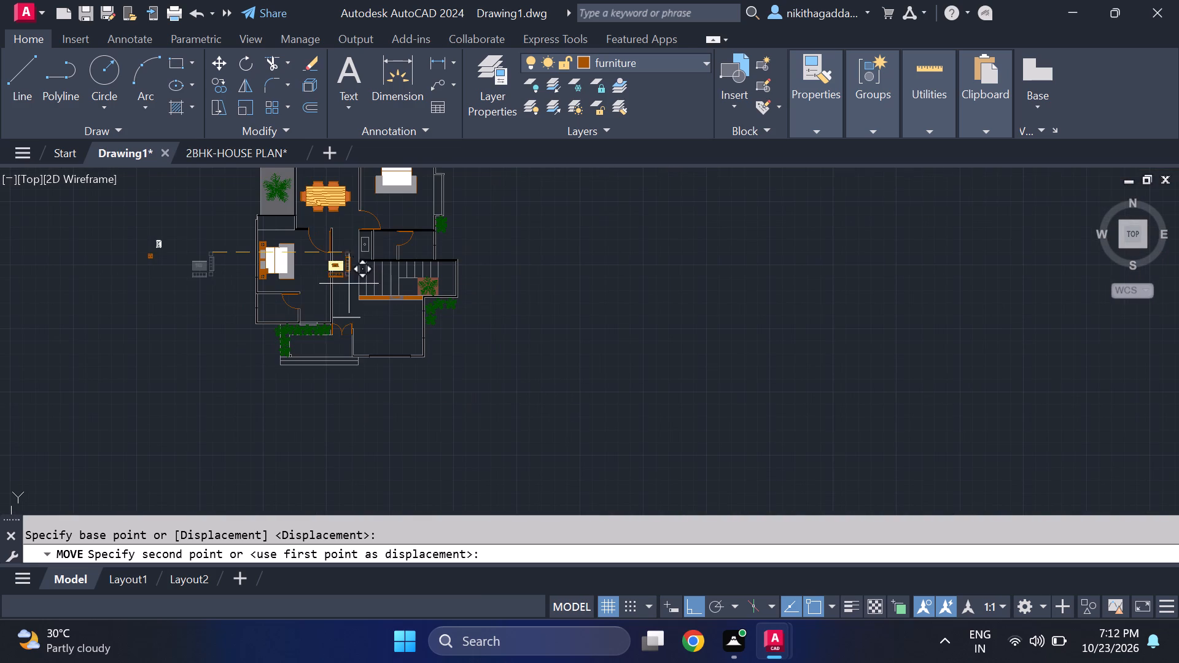
key(F8)
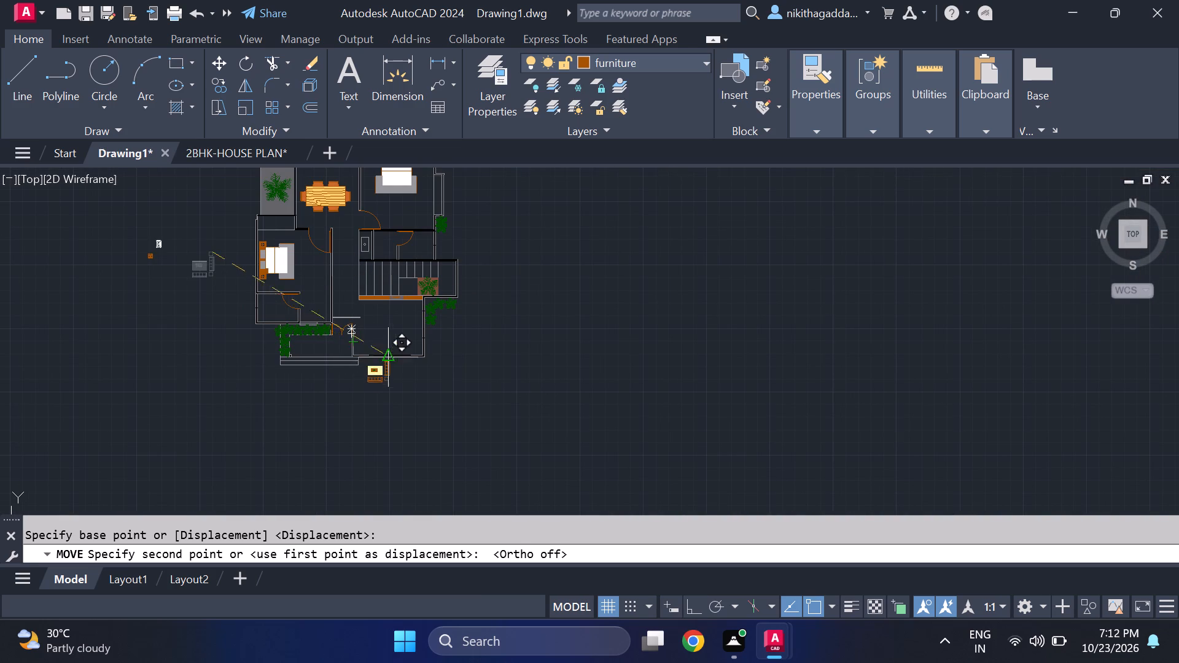
scroll(388, 346, up, 3)
middle_drag(399, 291, 307, 335)
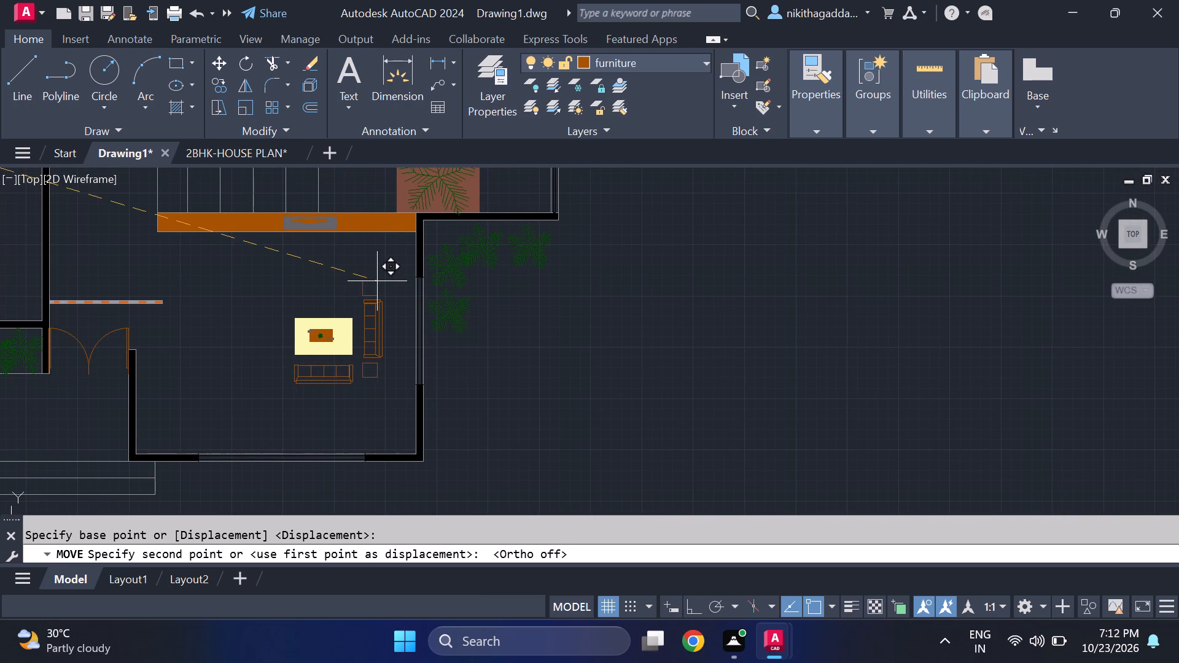
click(371, 286)
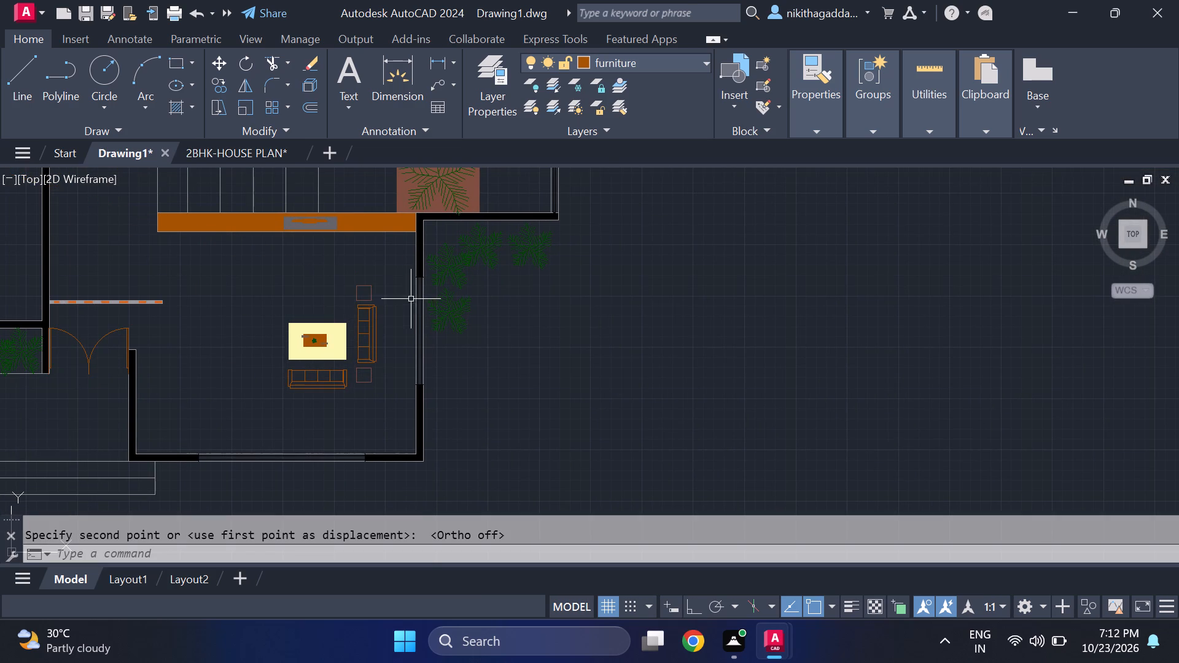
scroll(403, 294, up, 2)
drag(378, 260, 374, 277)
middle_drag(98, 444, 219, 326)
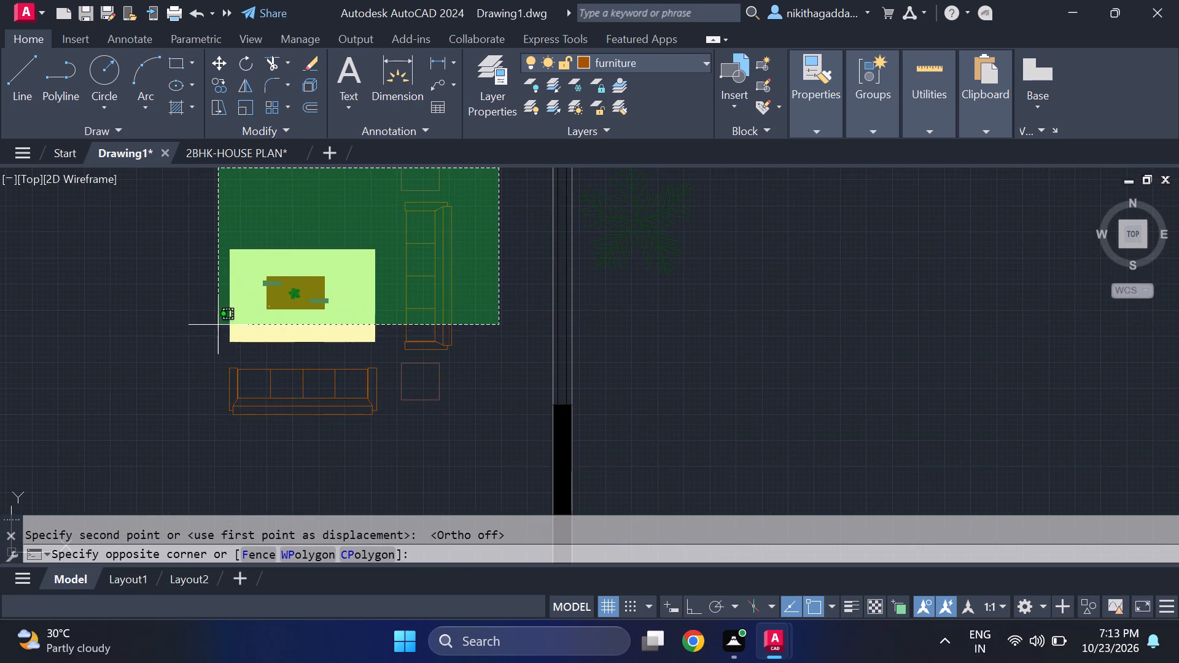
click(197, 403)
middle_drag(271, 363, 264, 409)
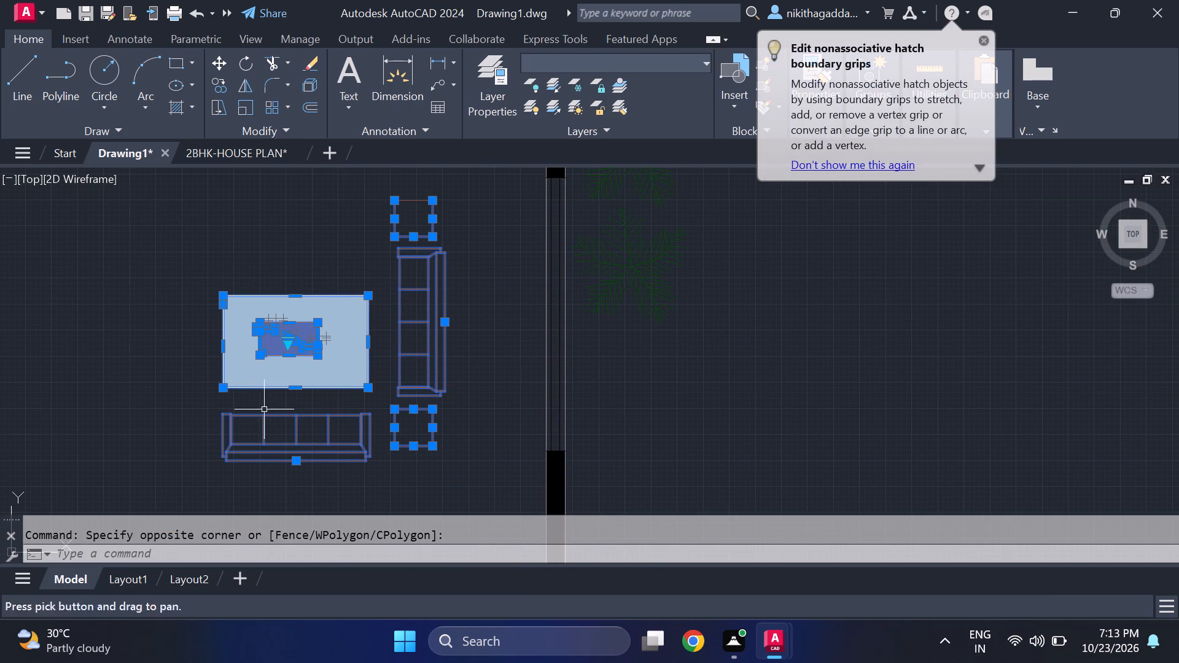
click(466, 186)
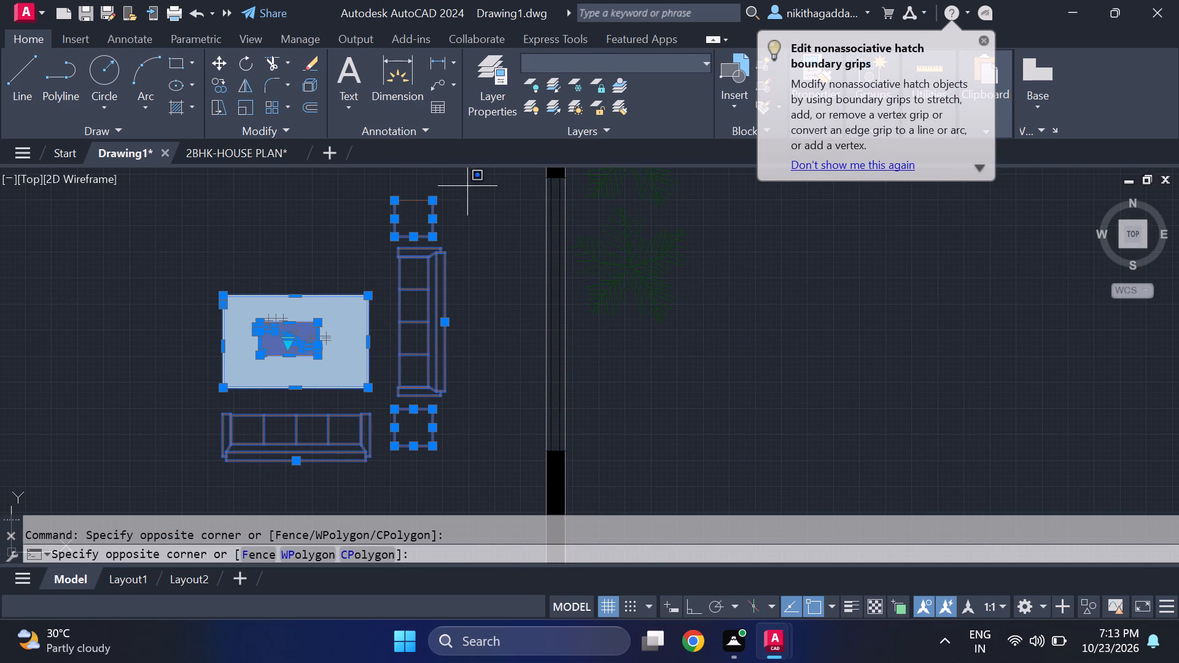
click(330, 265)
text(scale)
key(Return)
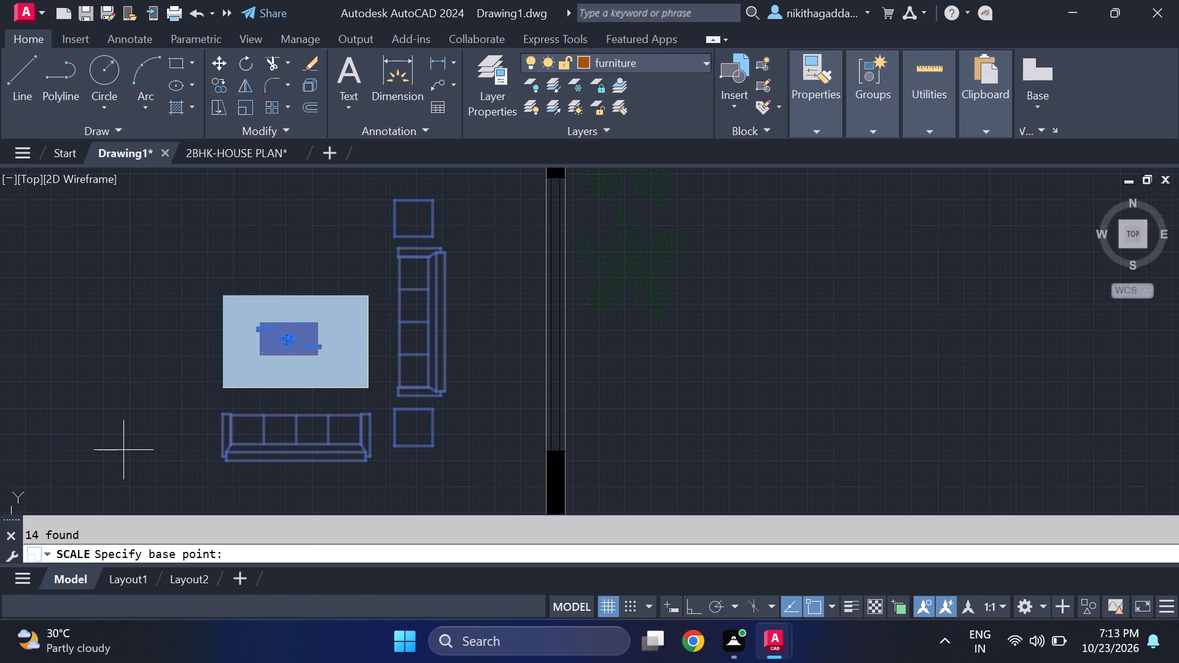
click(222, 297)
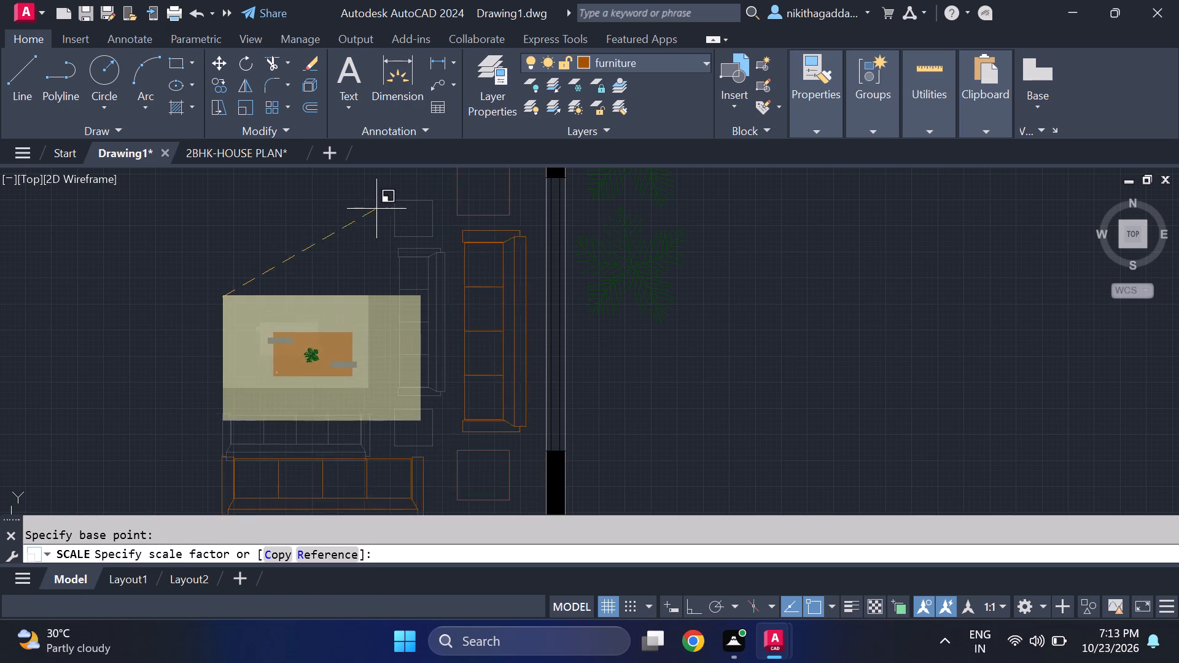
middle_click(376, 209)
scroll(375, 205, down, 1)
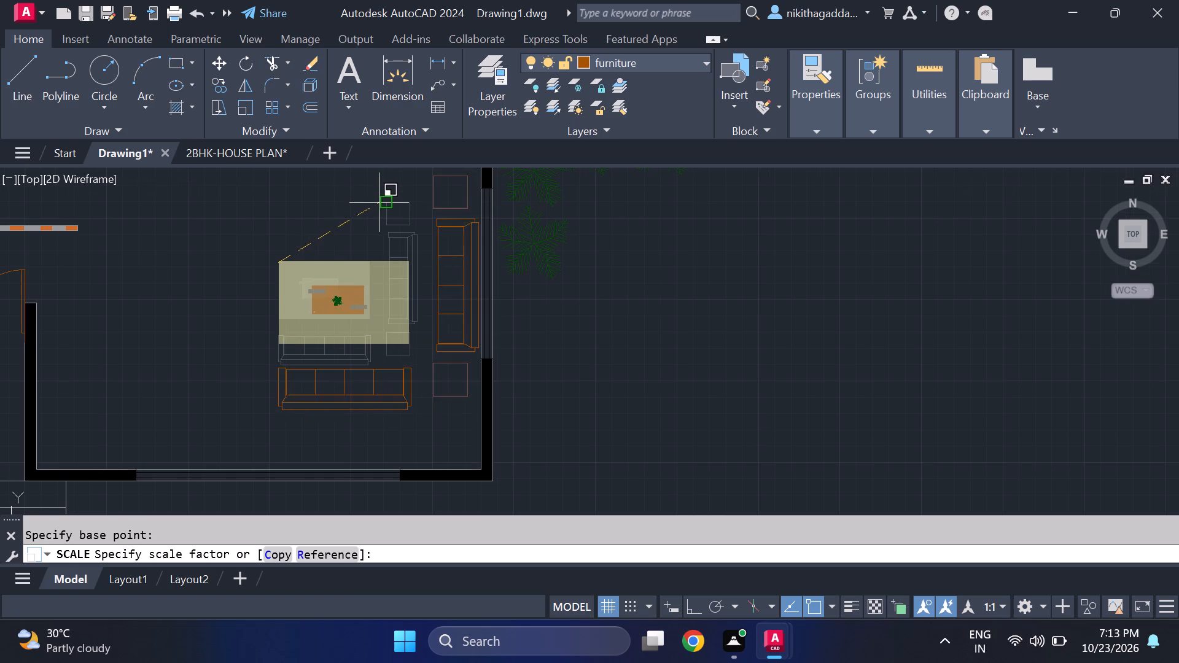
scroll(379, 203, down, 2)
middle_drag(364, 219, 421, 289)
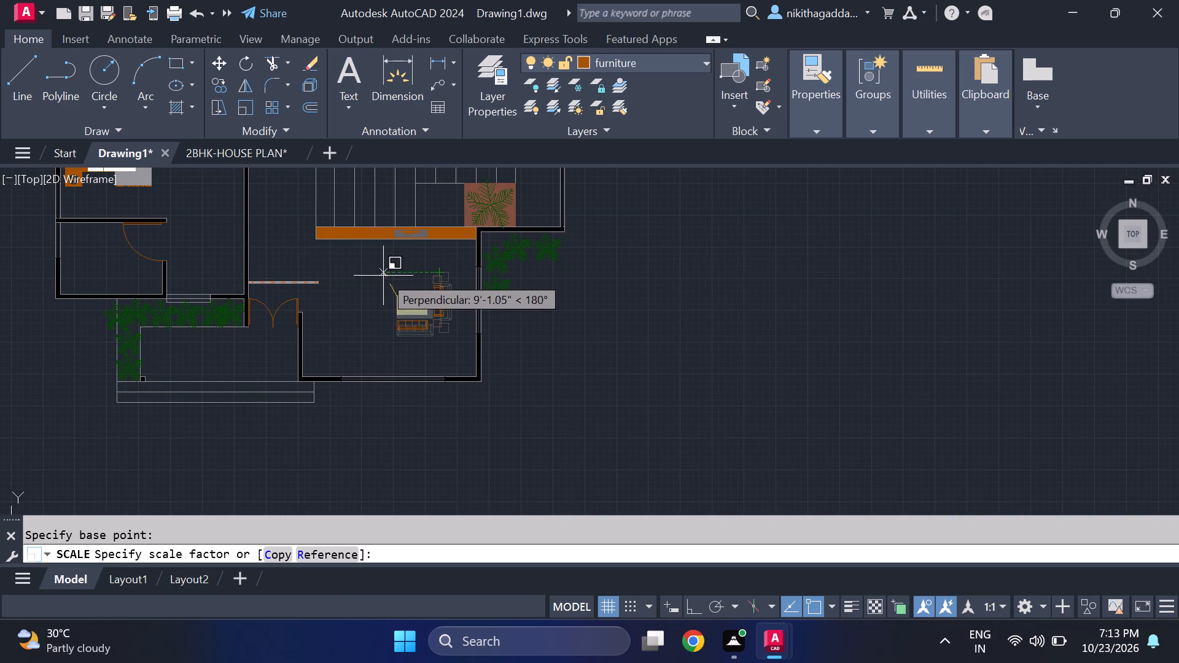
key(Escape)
Scale the whole seating set up freehand to nearly twice its size, using the upper side table's outer corner as base point.
scroll(452, 280, up, 2)
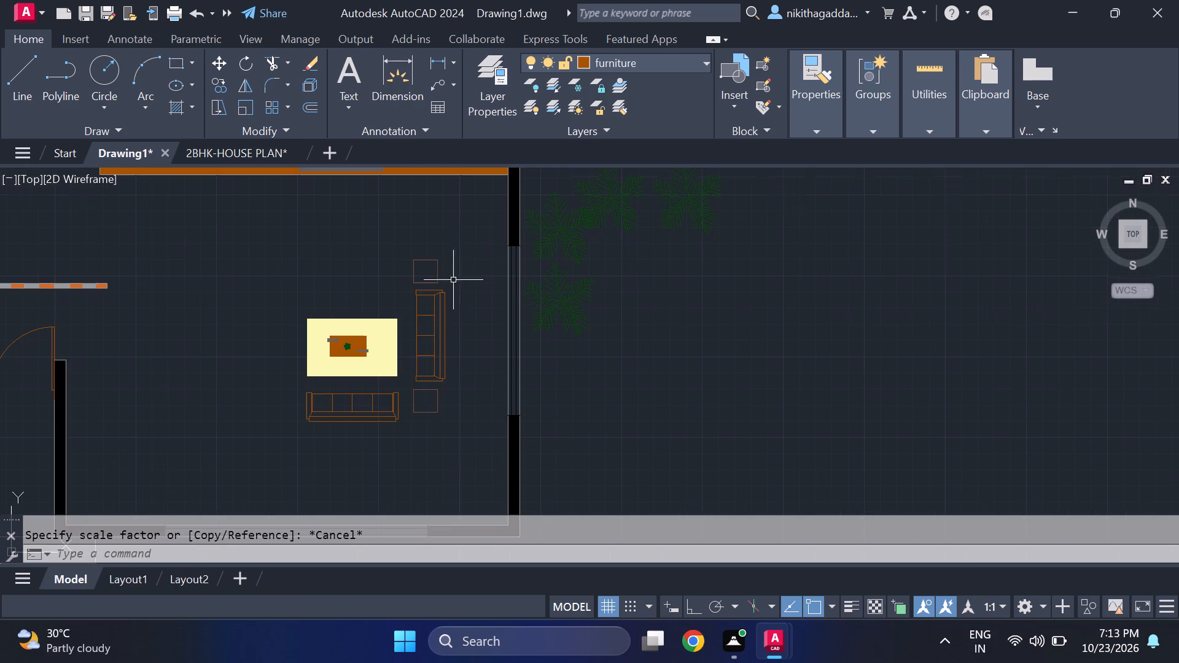
click(456, 247)
click(268, 453)
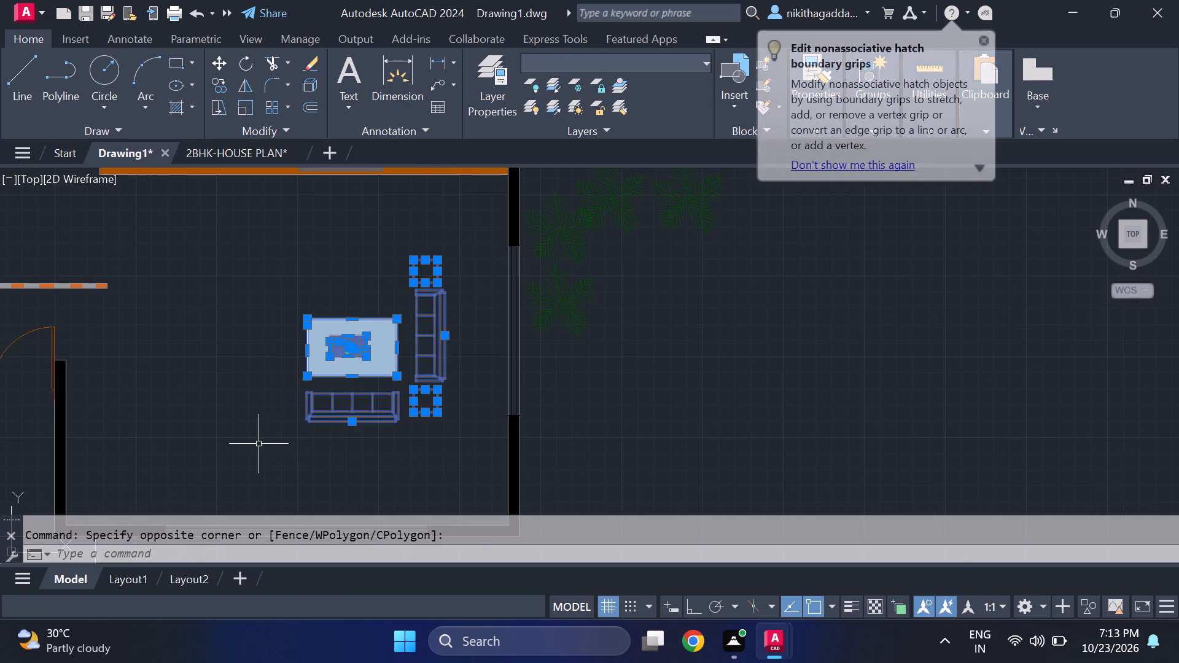
text(scale)
key(Return)
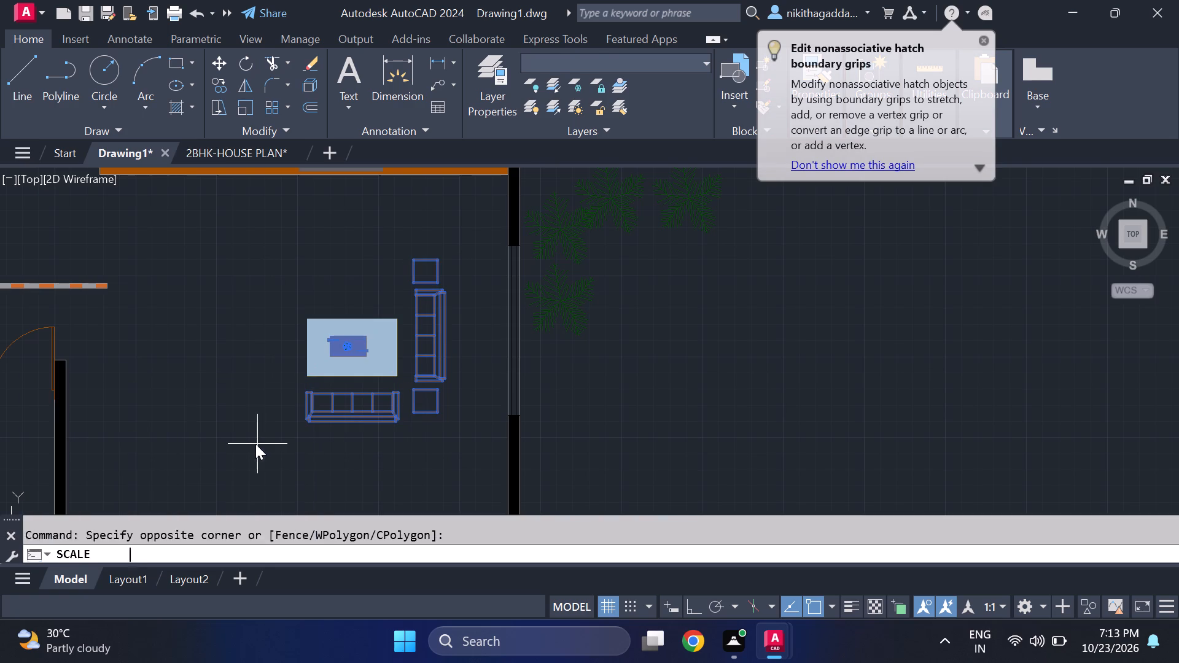
click(442, 253)
scroll(299, 261, down, 2)
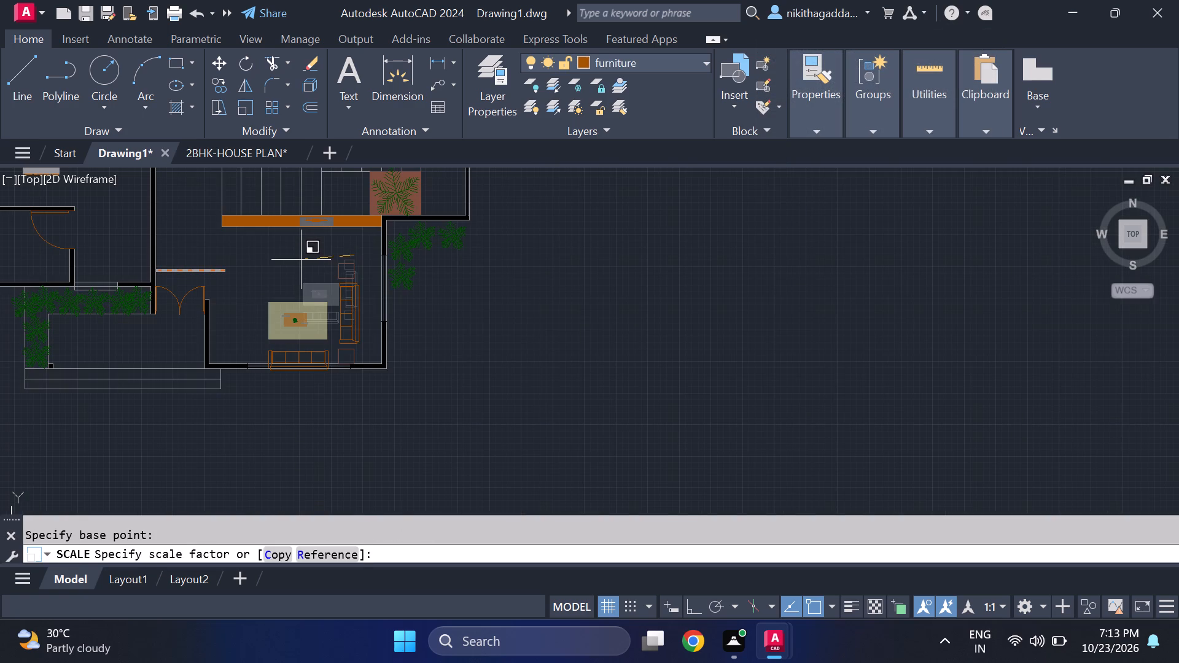
scroll(302, 250, up, 1)
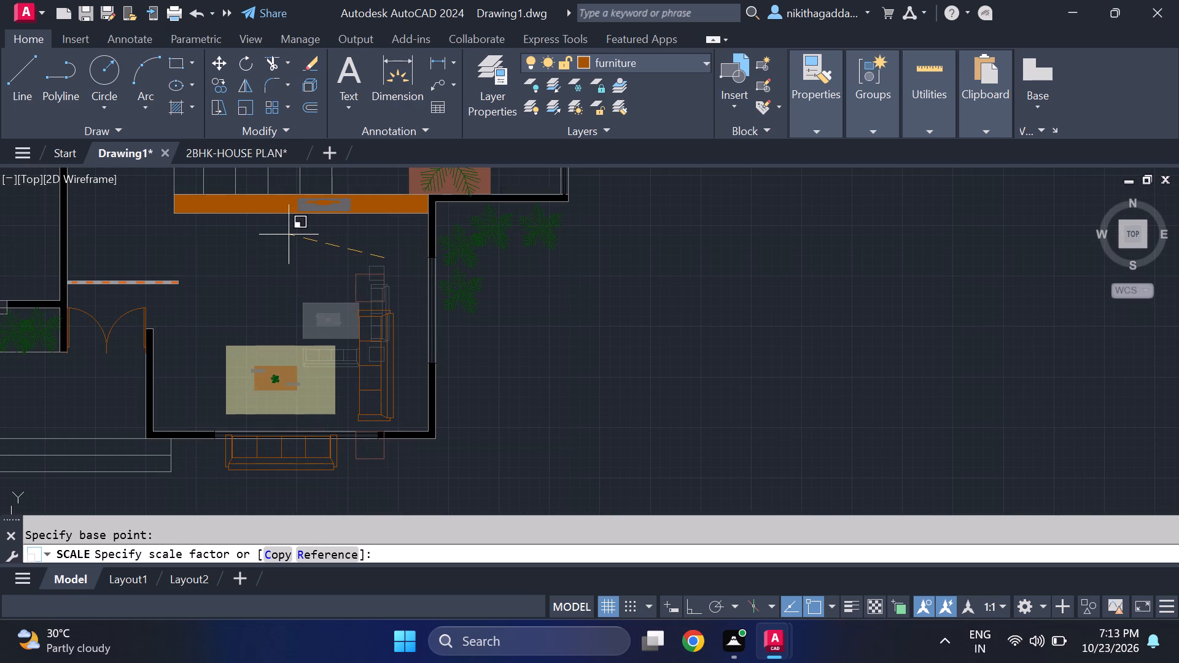
click(289, 235)
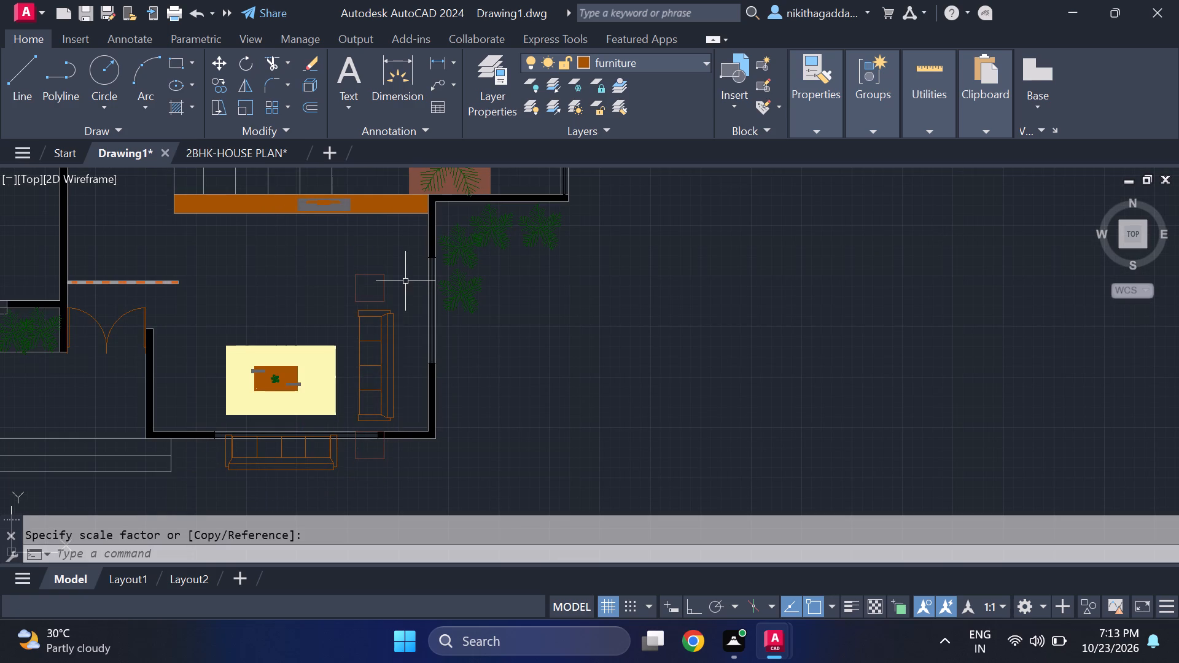
Move the vertical sofa and both side tables together up and toward the right-hand windowed wall, keeping them inside the room.
click(394, 258)
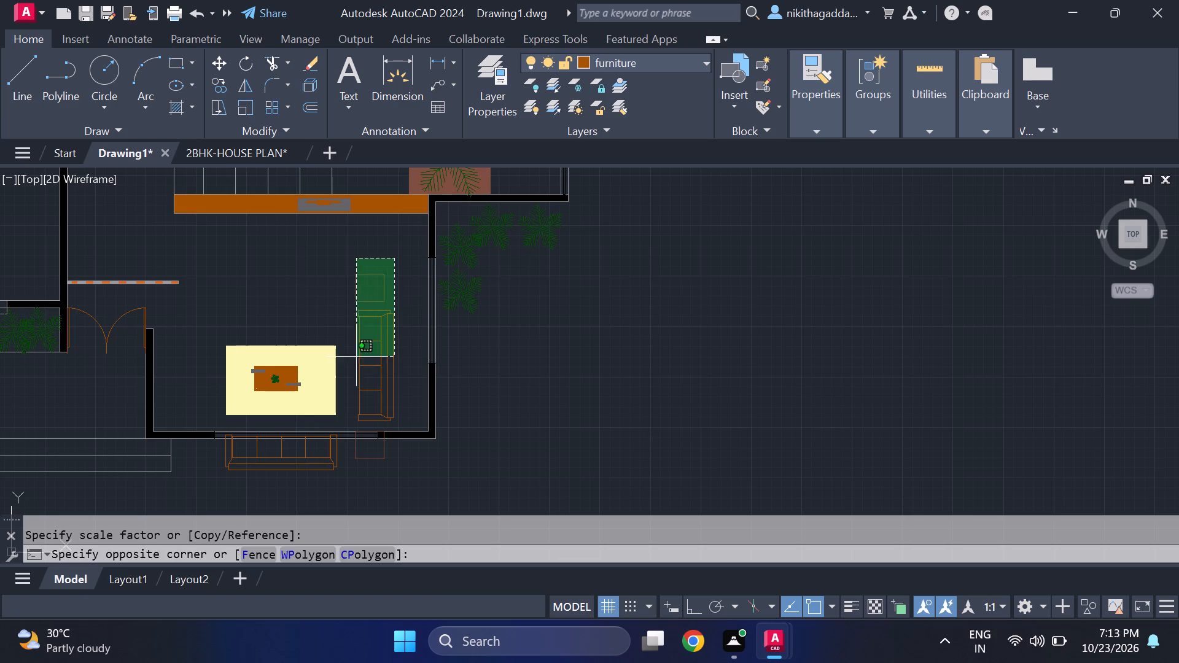
click(349, 408)
scroll(375, 434, up, 2)
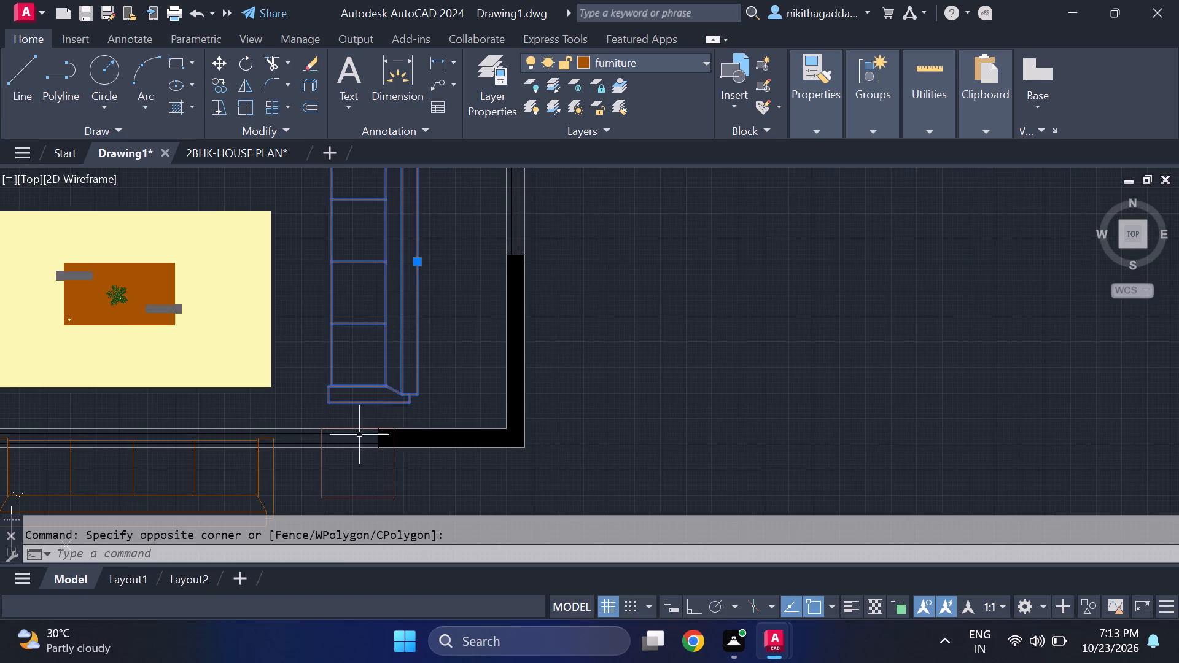
scroll(356, 439, up, 2)
click(338, 414)
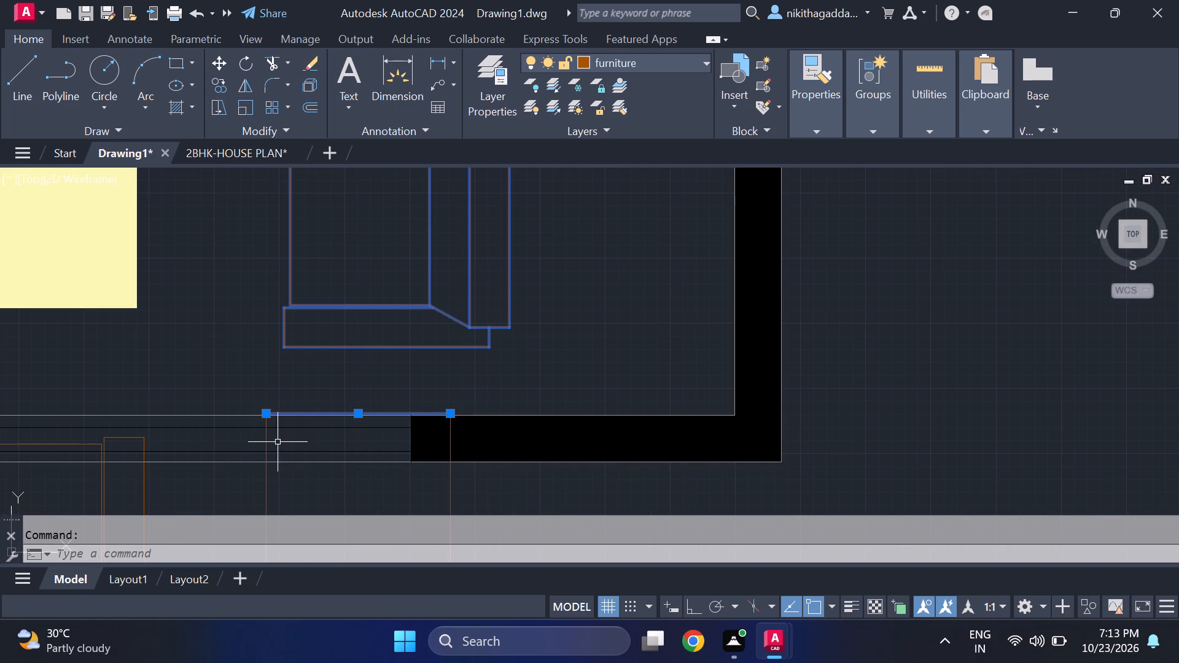
click(273, 442)
click(243, 438)
scroll(381, 450, down, 2)
drag(422, 473, 413, 478)
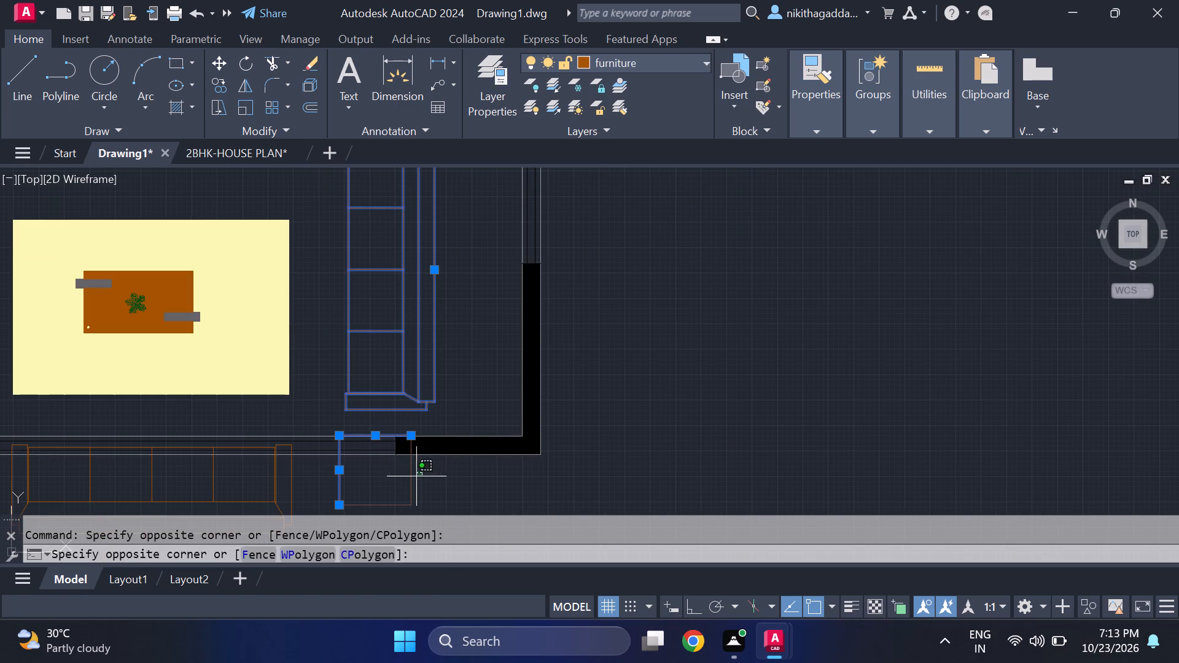
click(372, 500)
click(370, 490)
click(357, 508)
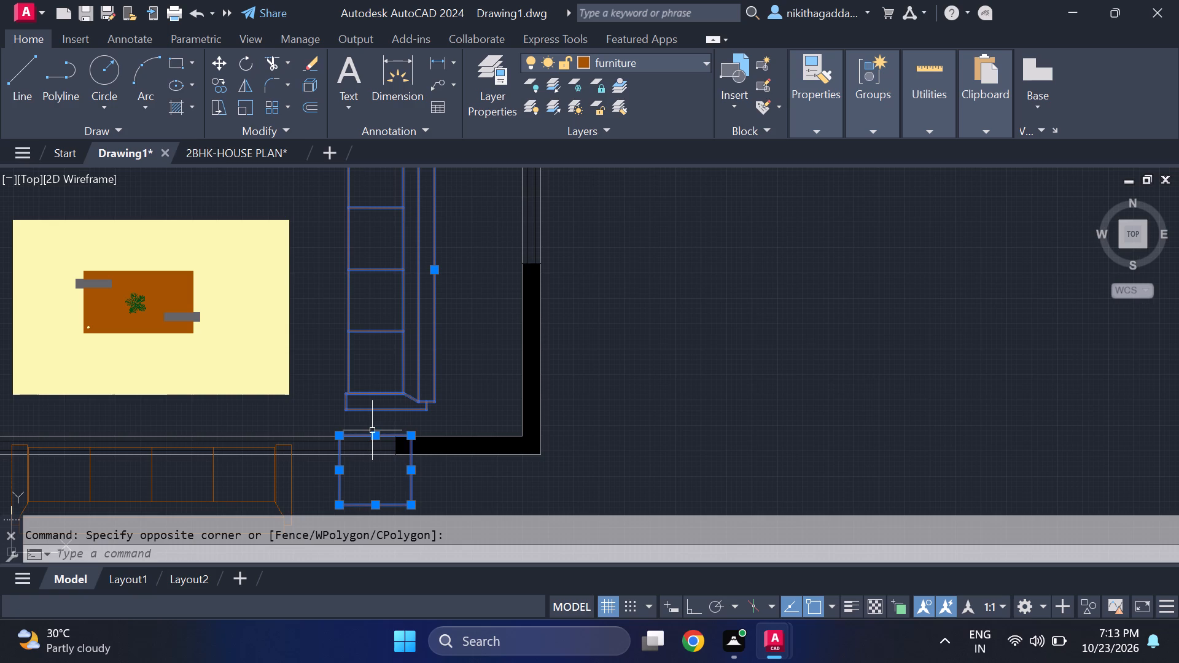
key(m)
key(Return)
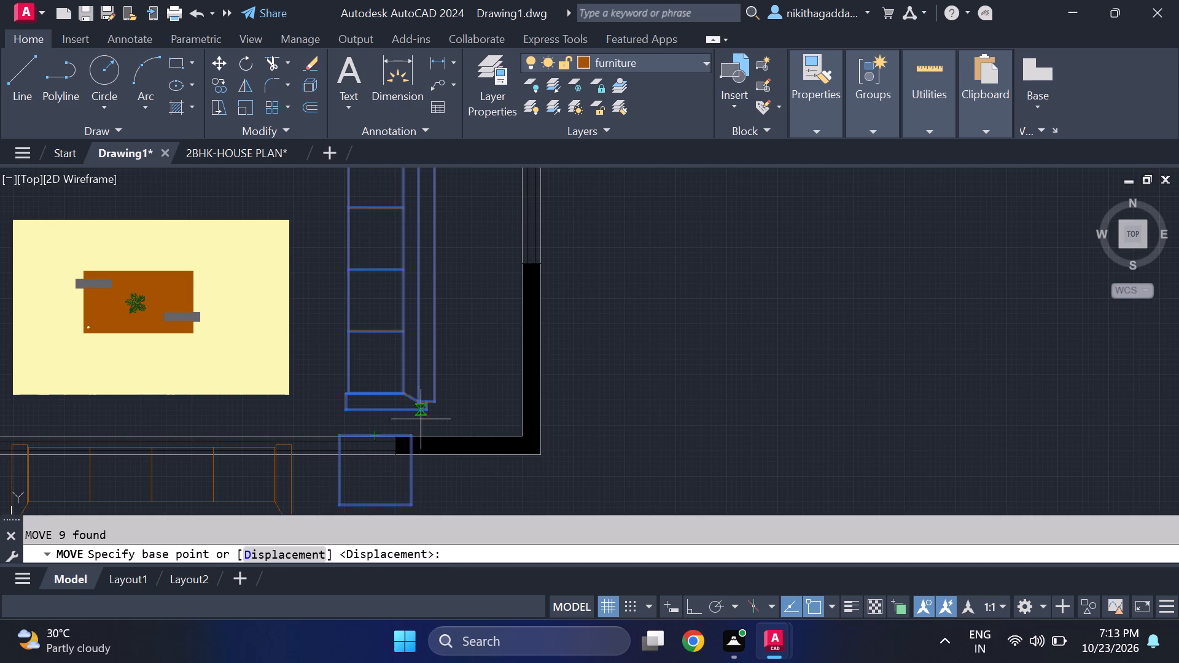
click(431, 414)
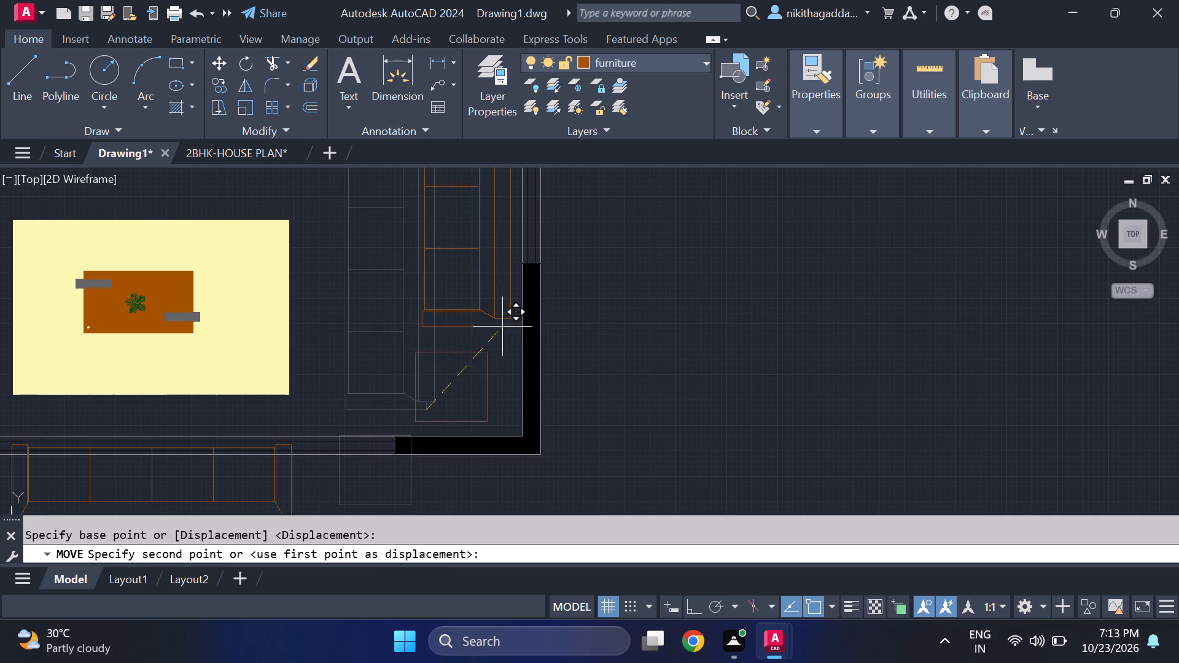
scroll(504, 328, down, 1)
middle_drag(513, 331, 503, 408)
middle_drag(502, 408, 475, 463)
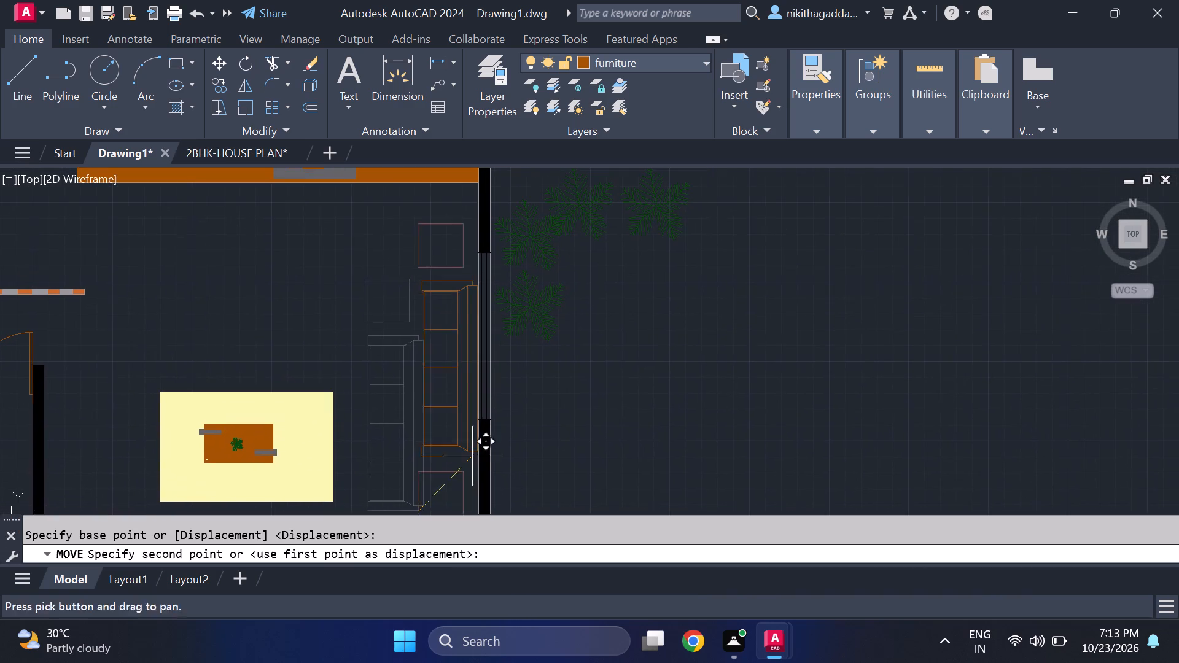
middle_drag(473, 446, 451, 405)
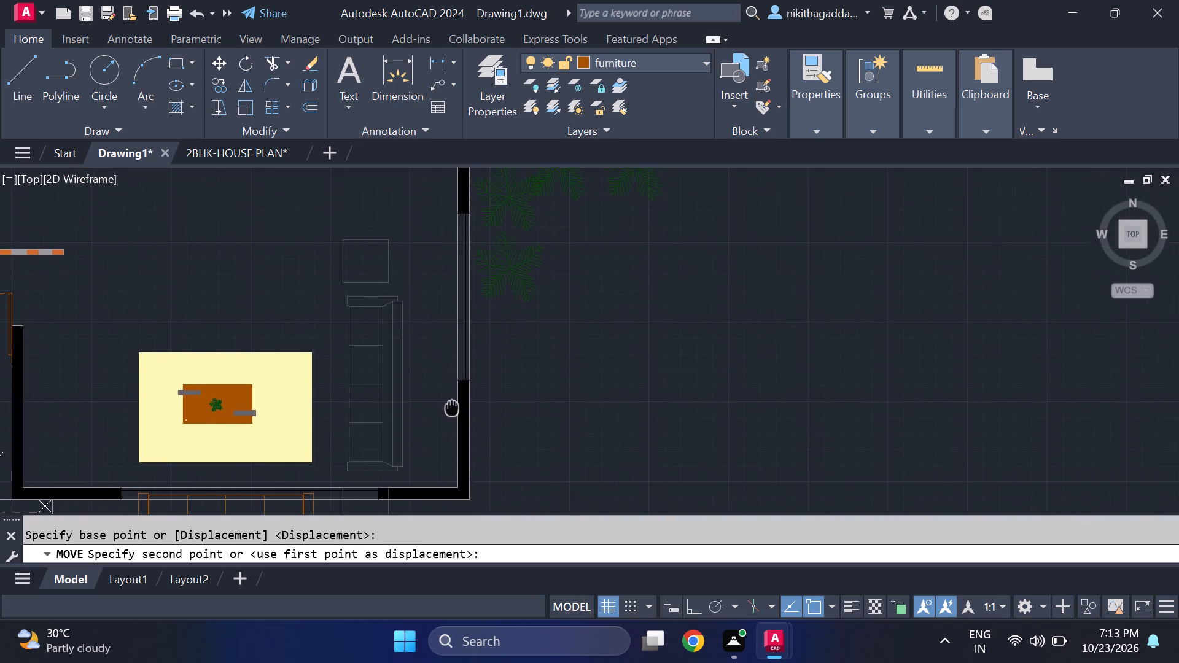
middle_drag(451, 405, 451, 388)
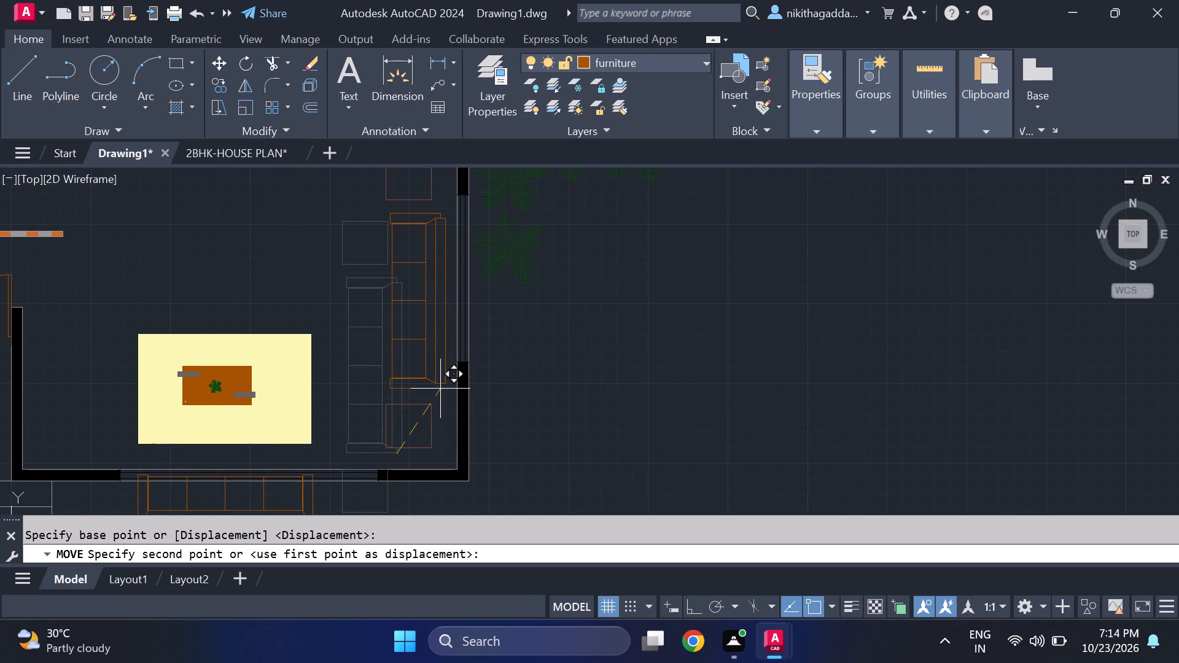
click(440, 387)
scroll(450, 342, down, 1)
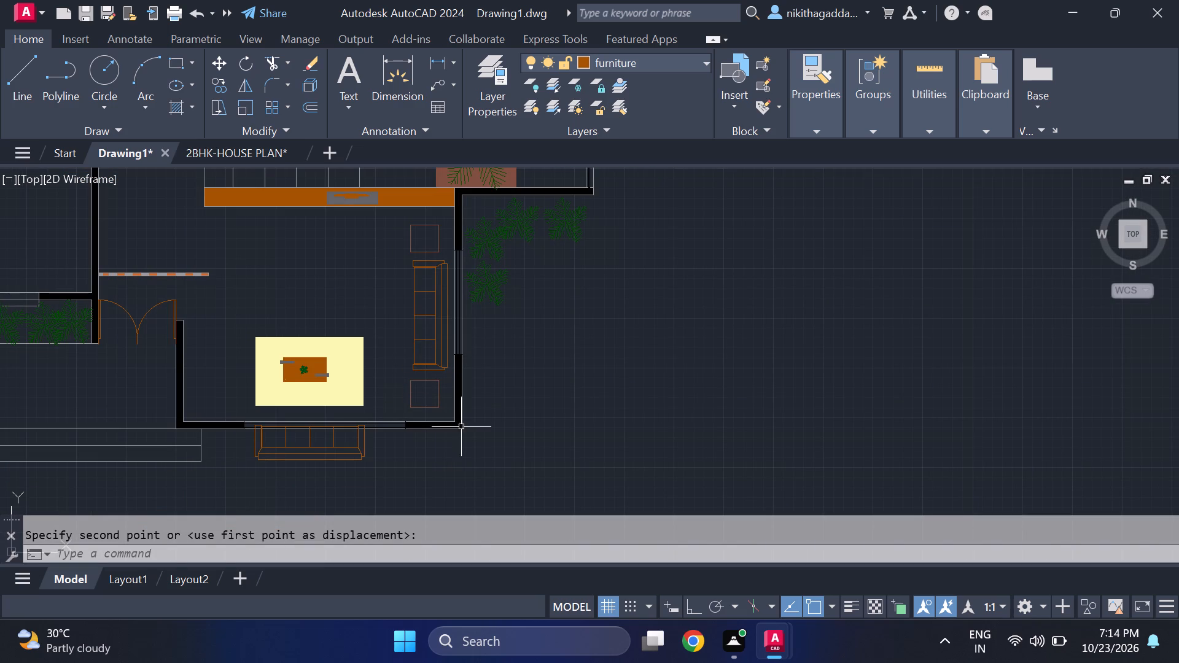
Move the rug and coffee table together up beside the vertical sofa, leaving a small gap in front of its seat.
scroll(440, 282, up, 1)
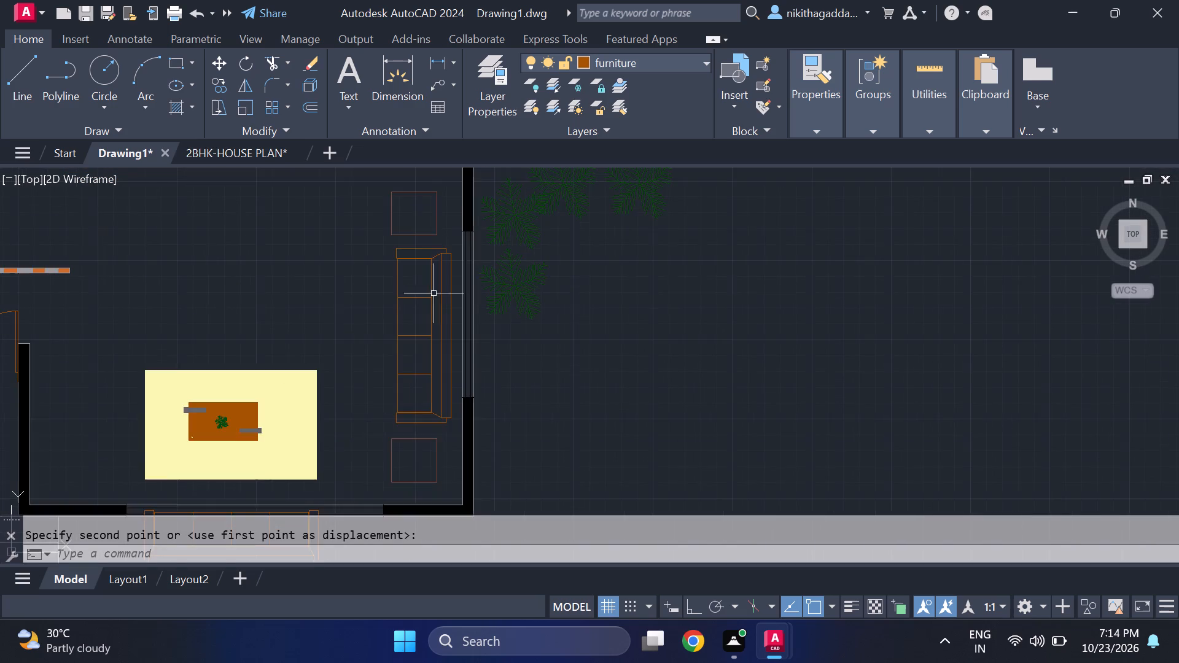
scroll(389, 338, down, 2)
scroll(341, 376, up, 2)
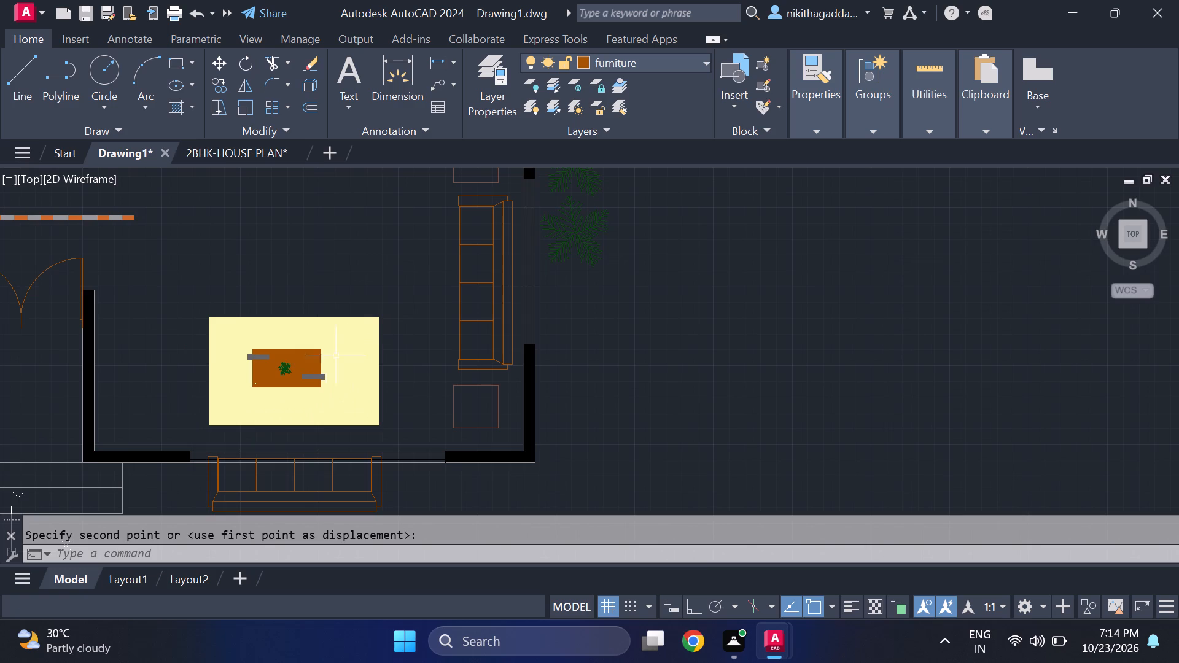
click(416, 292)
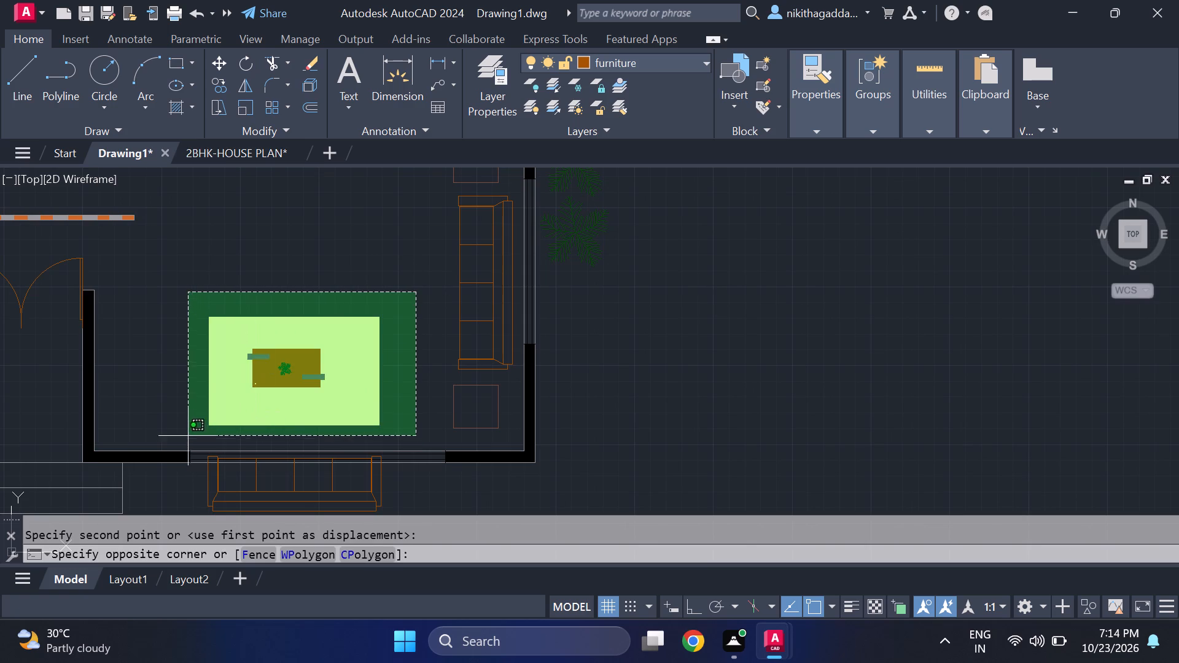
click(187, 436)
key(m)
key(Return)
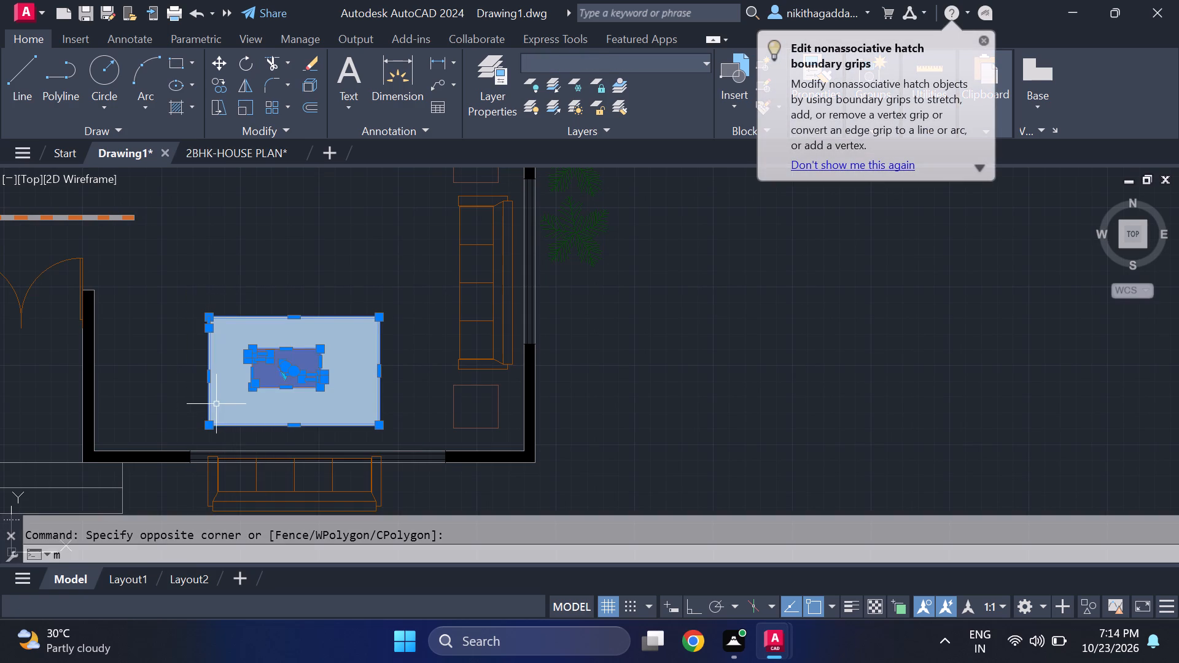
click(379, 317)
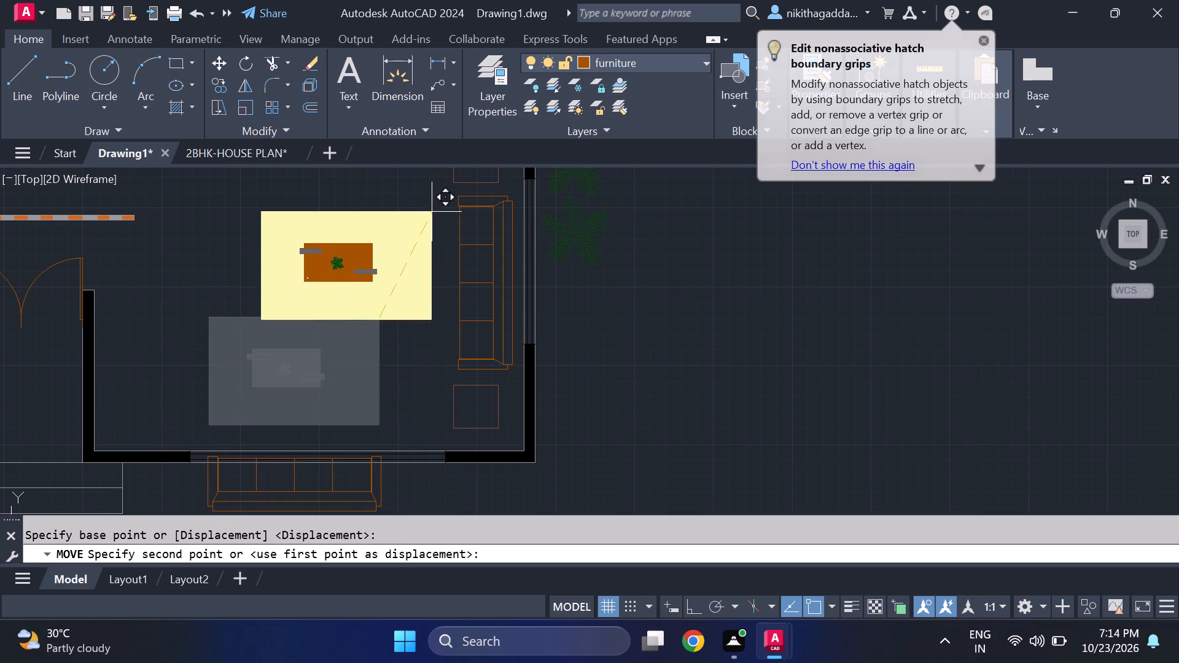
middle_drag(448, 187, 443, 216)
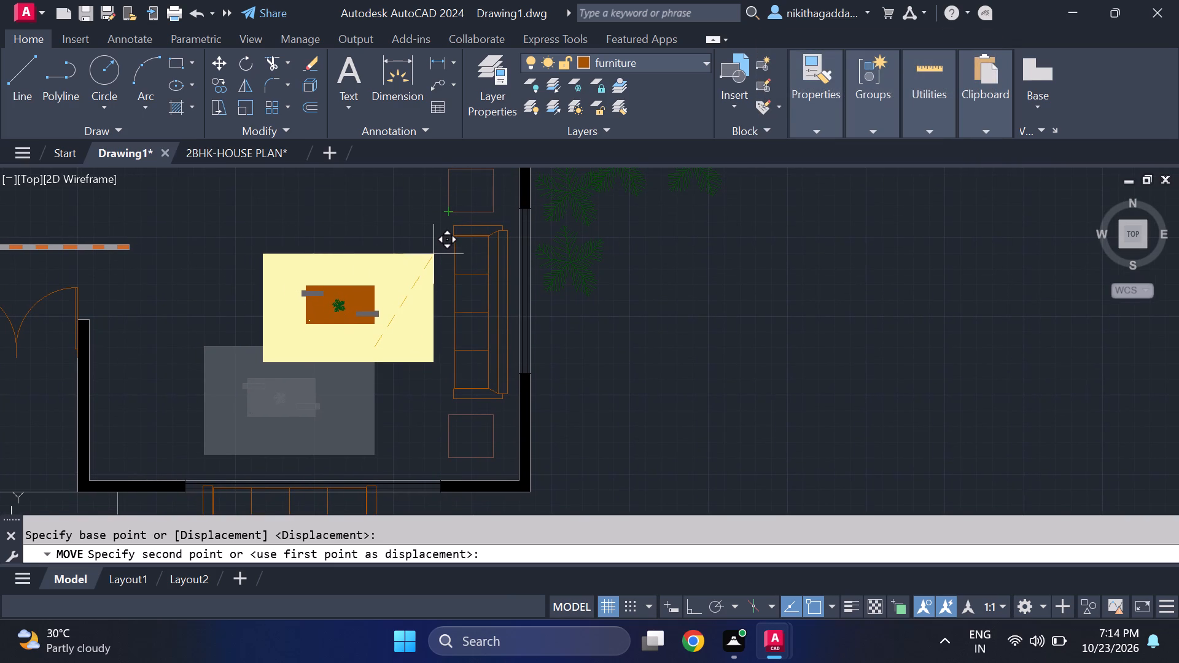
click(432, 255)
Move the horizontal sofa from outside the lower window into the room, beside the lower side table and below the rug.
scroll(426, 268, down, 2)
scroll(371, 377, up, 1)
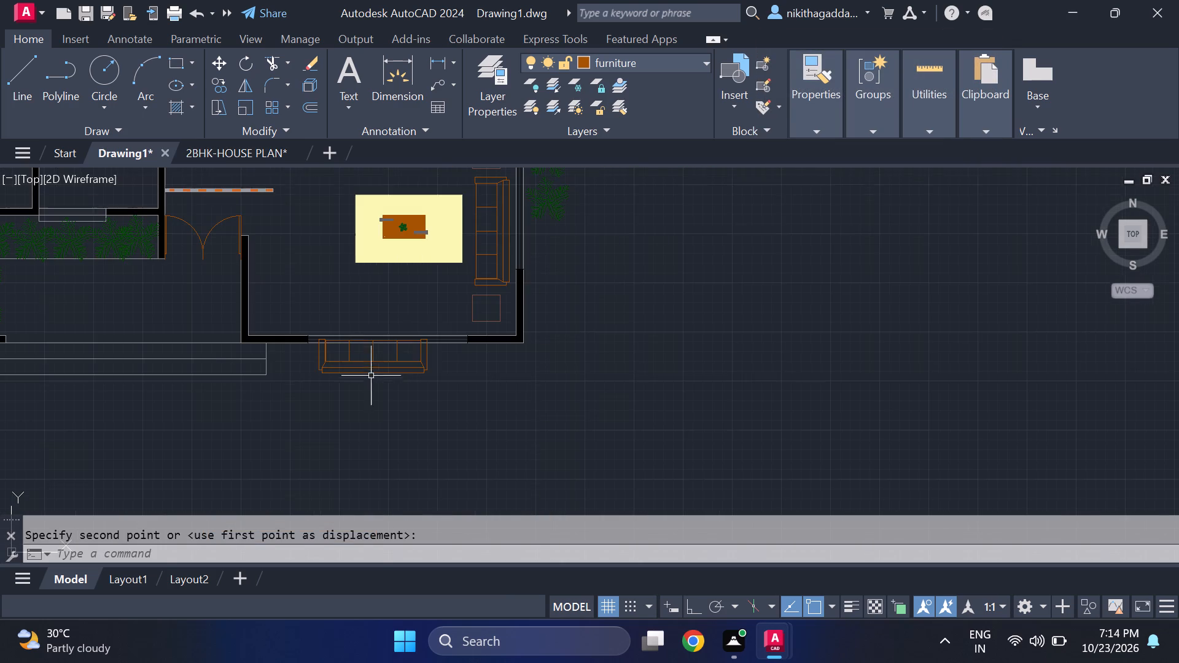
click(449, 355)
click(360, 379)
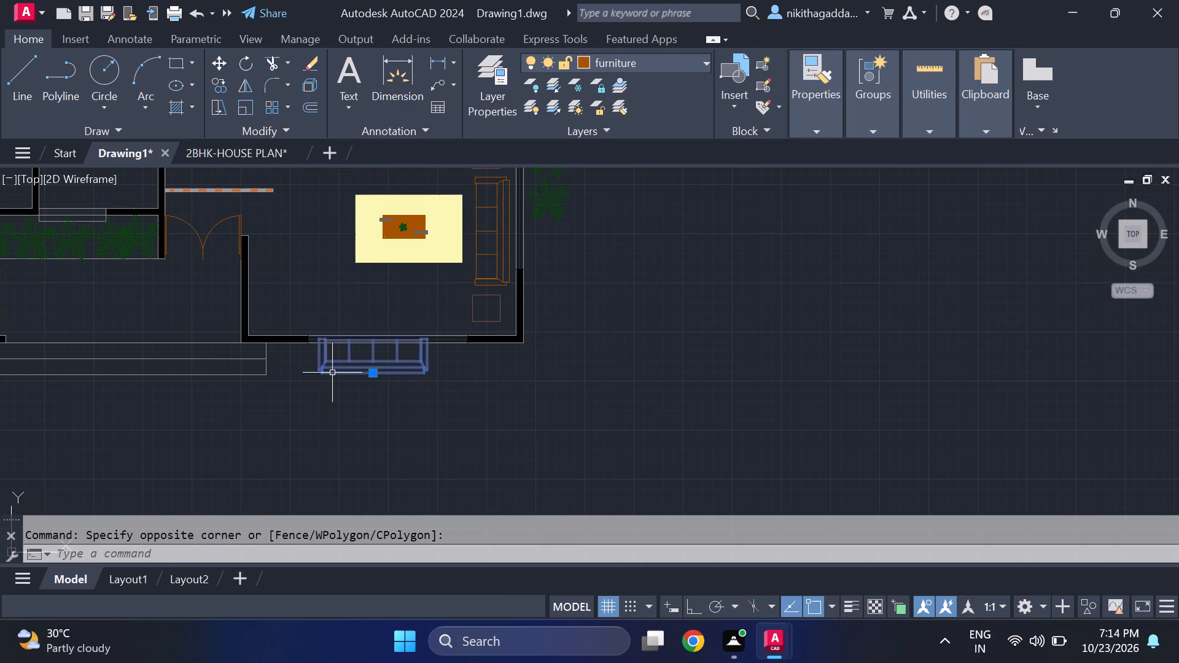
key(m)
key(Return)
scroll(521, 338, up, 2)
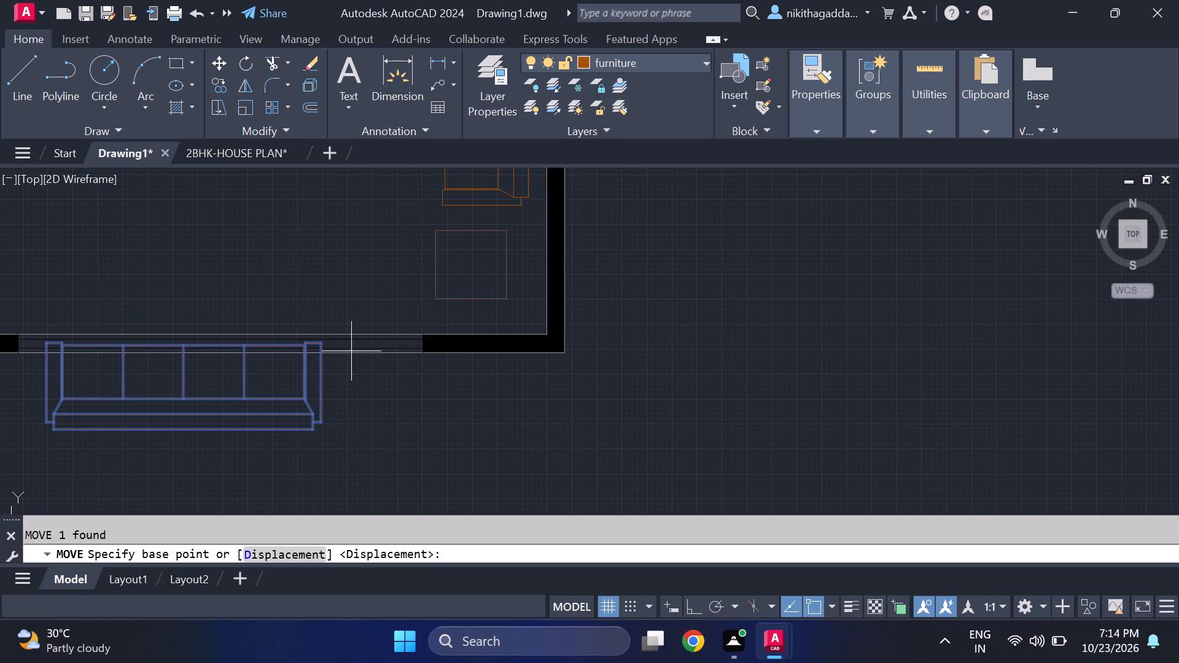
click(323, 341)
middle_drag(395, 194, 371, 245)
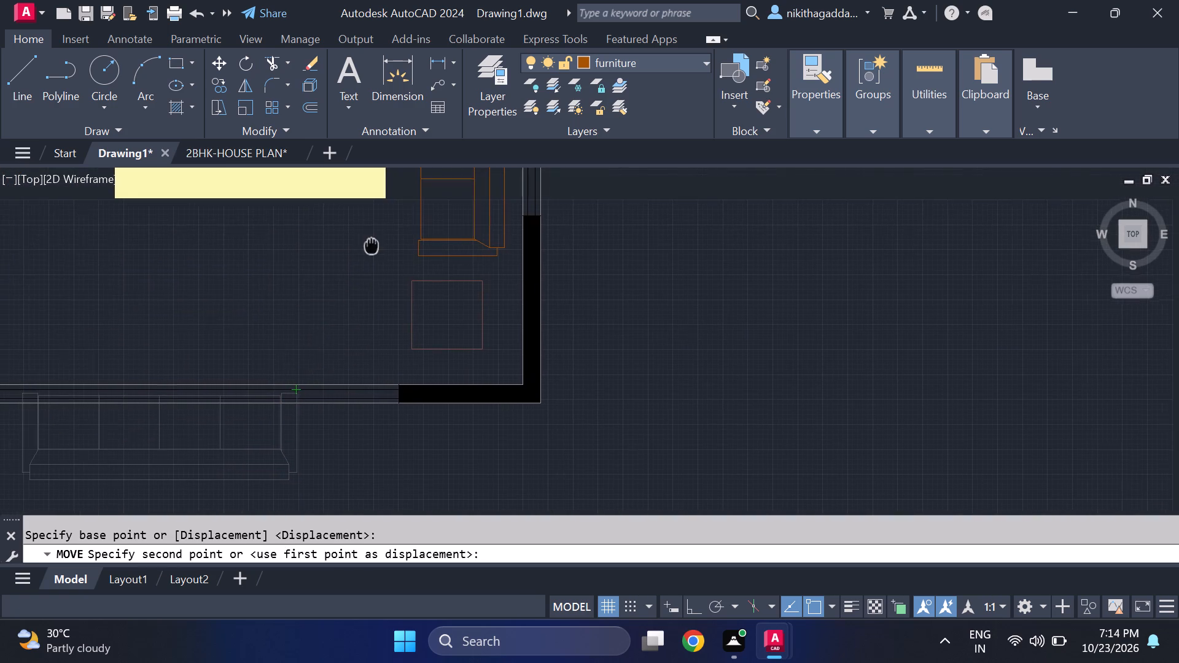
middle_drag(371, 245, 373, 246)
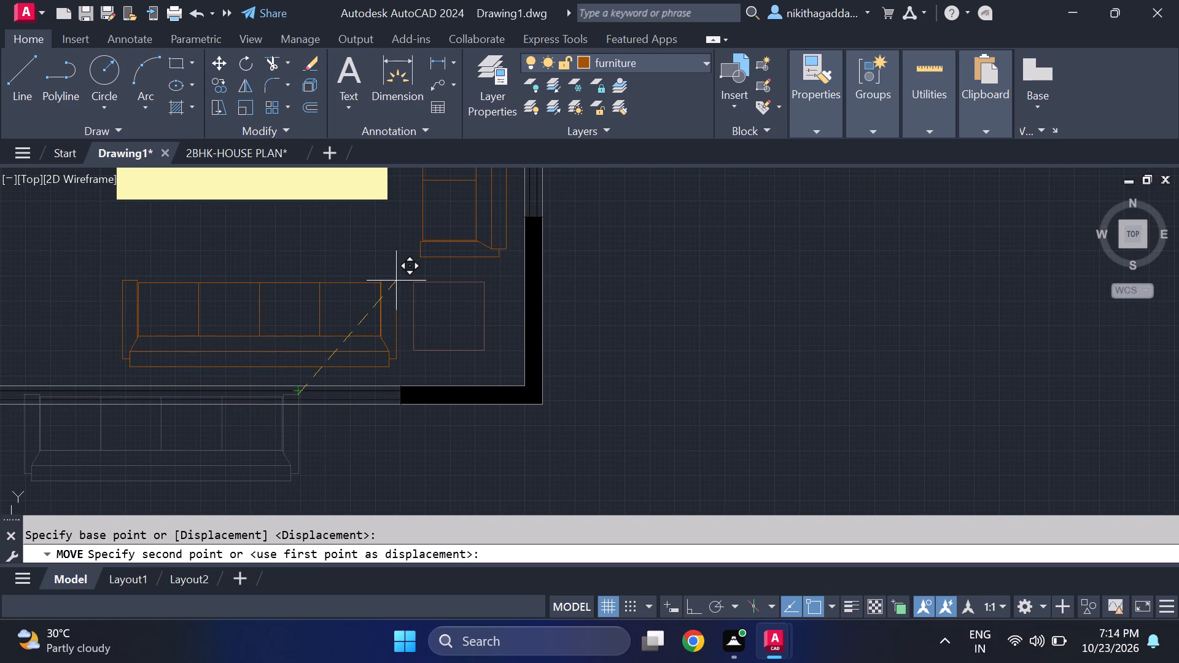
click(389, 273)
scroll(404, 239, down, 3)
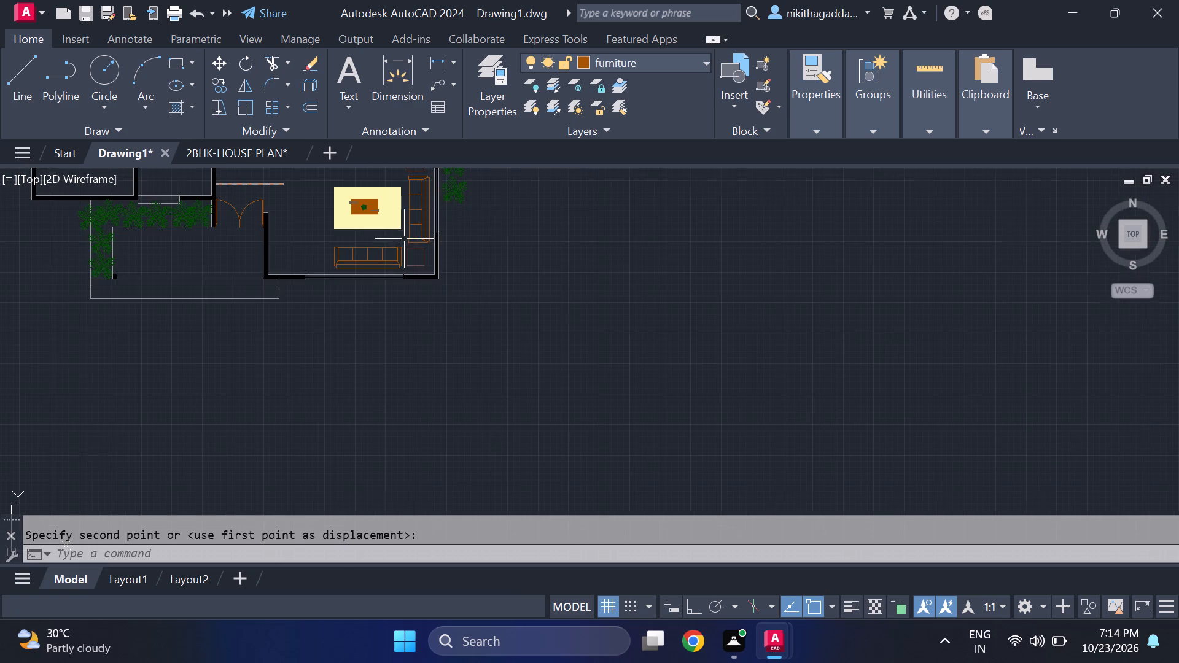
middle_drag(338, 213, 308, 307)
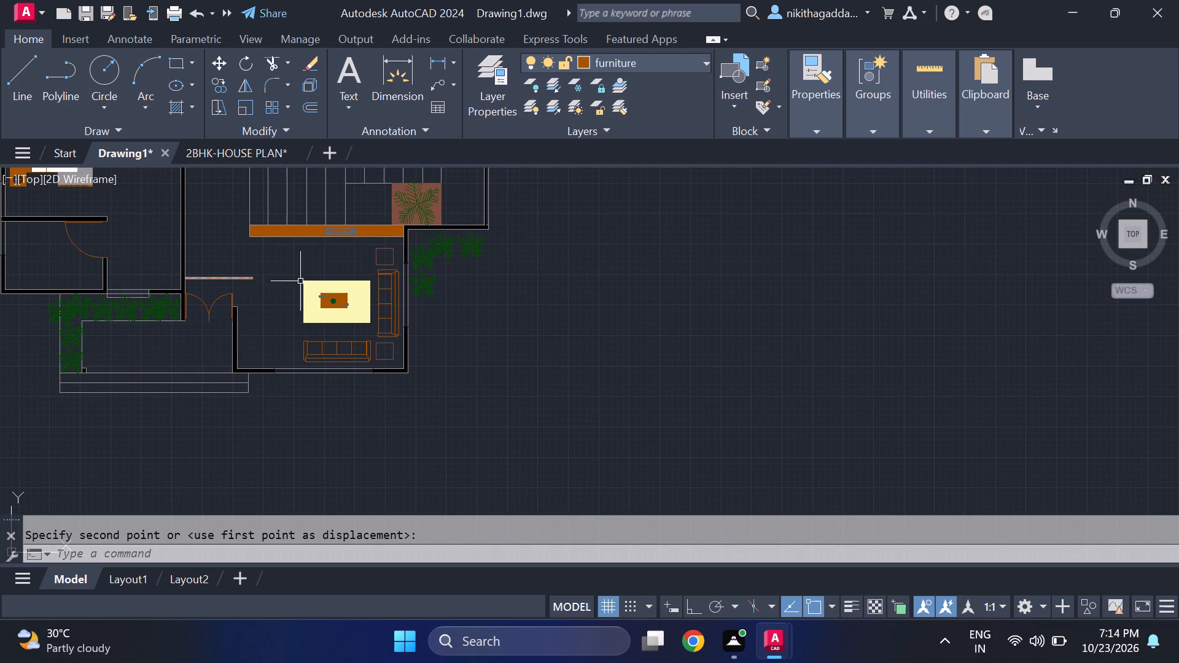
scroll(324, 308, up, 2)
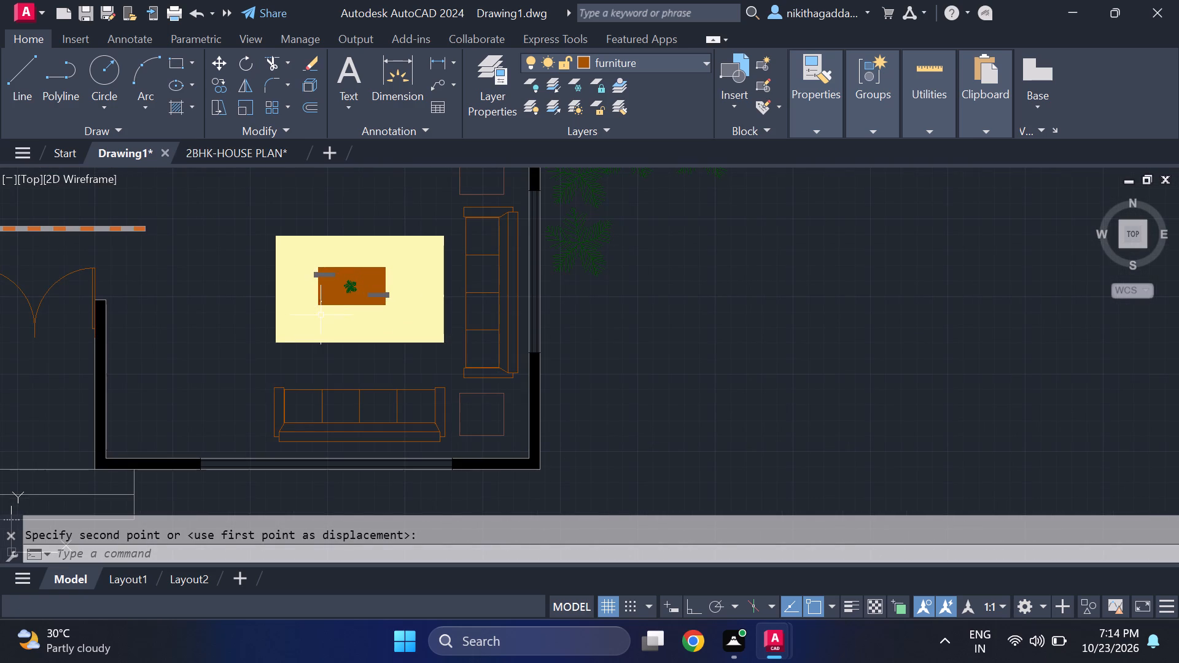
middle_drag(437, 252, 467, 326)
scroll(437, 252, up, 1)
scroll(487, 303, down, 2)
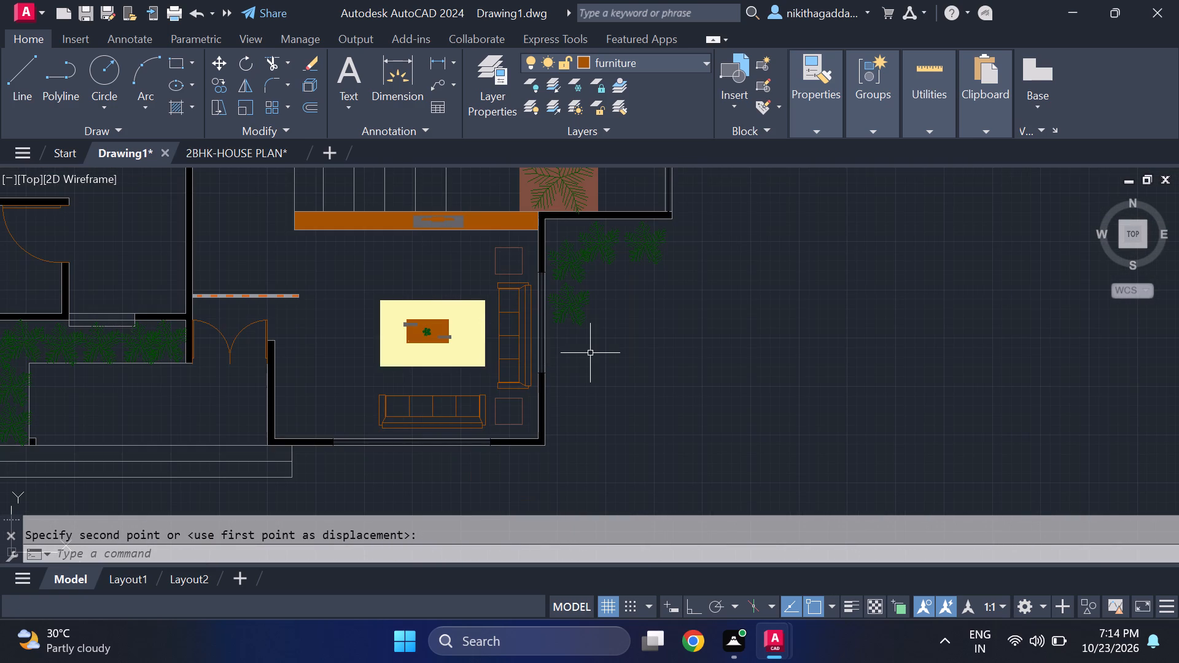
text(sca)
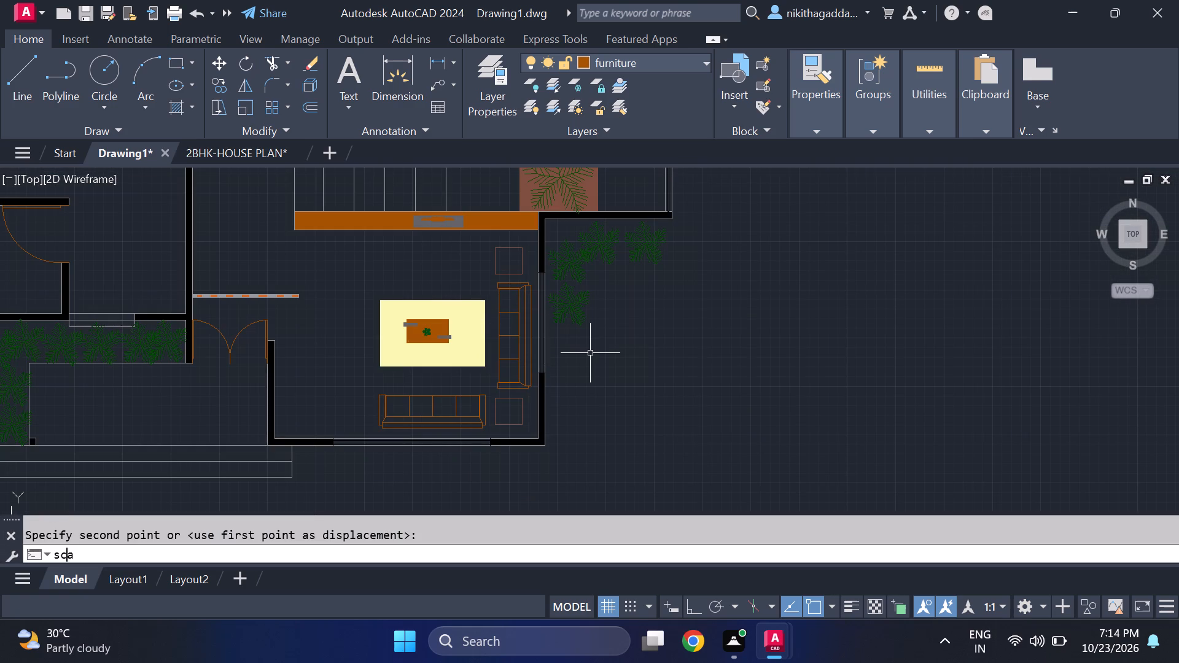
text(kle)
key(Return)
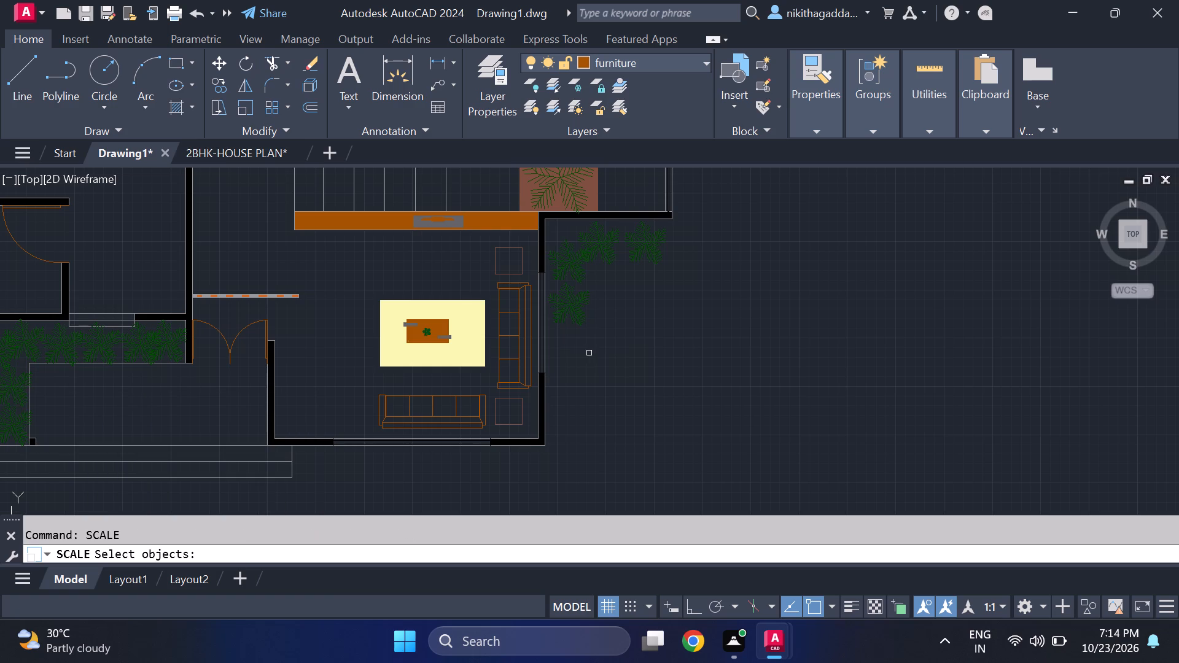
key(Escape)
Hatch the horizontal sofa's four seat cushions with a solid fill in colour 254,234,185.
text(hatch)
key(Return)
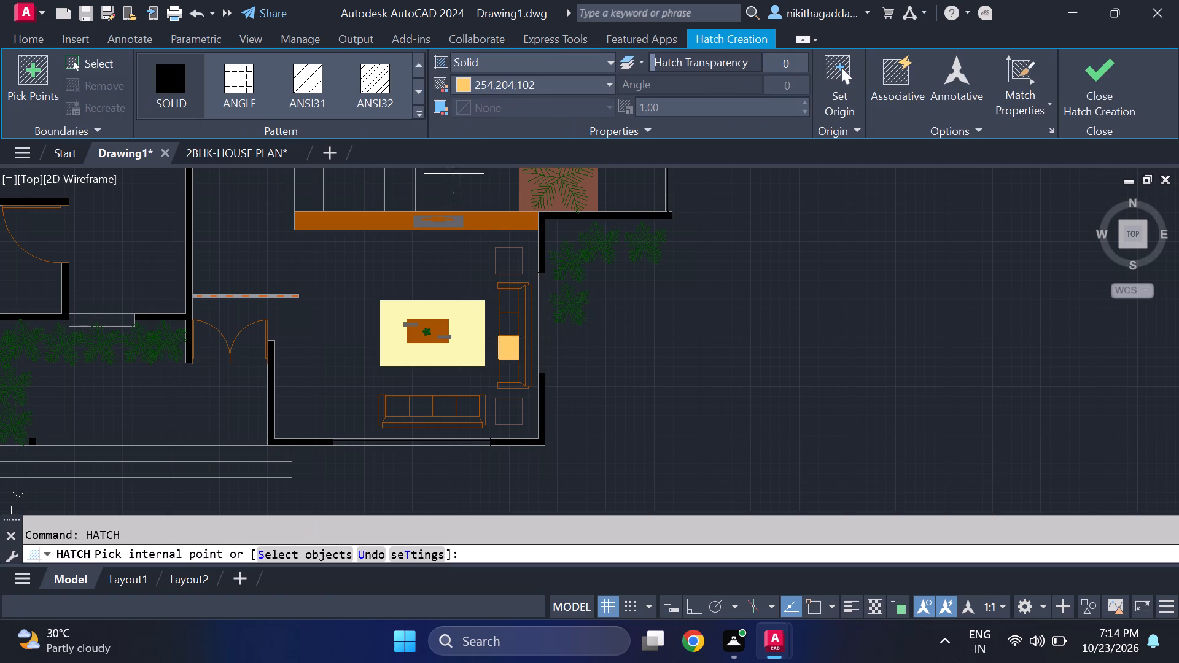
click(550, 82)
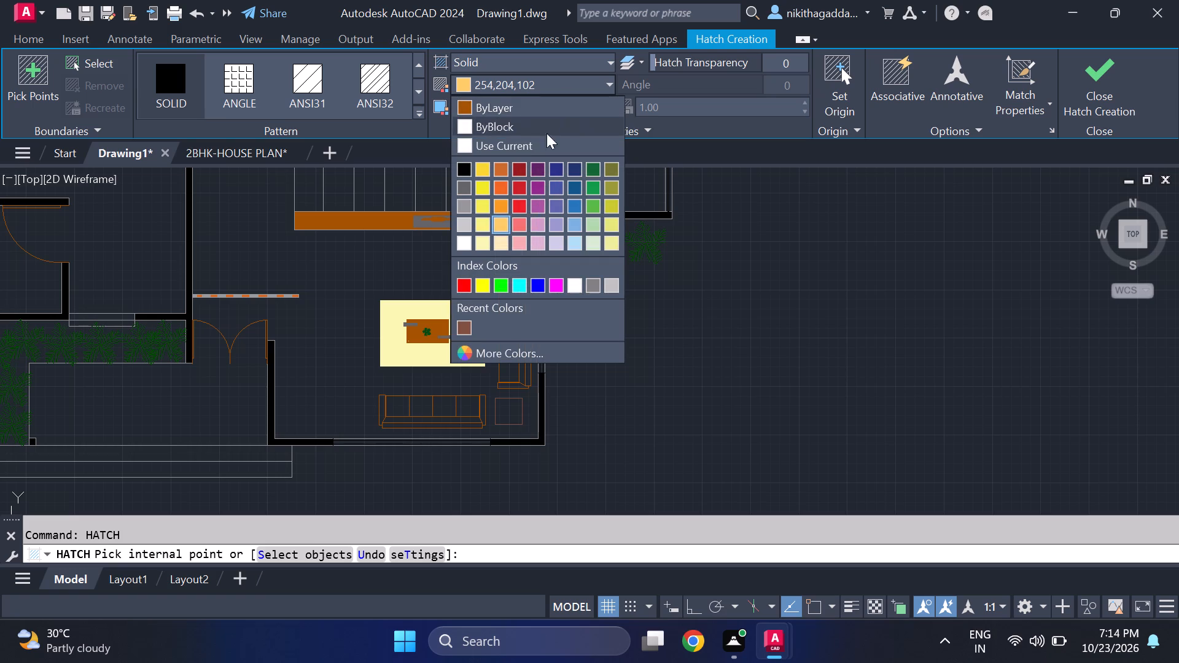
click(497, 244)
scroll(394, 403, up, 3)
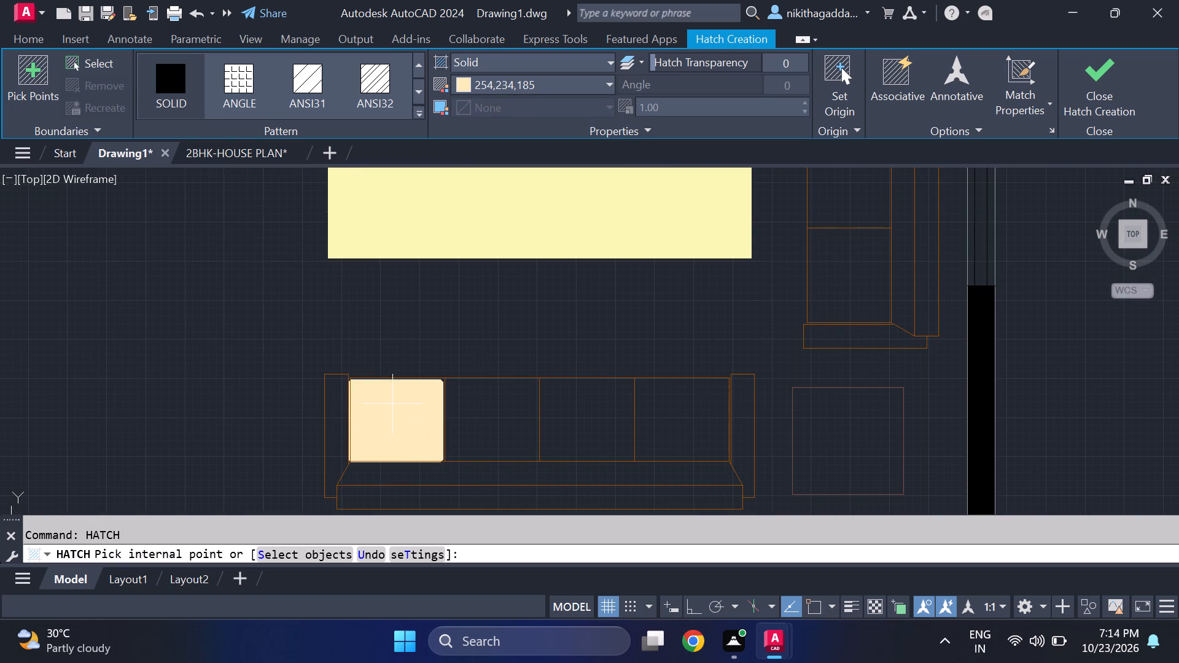
click(345, 414)
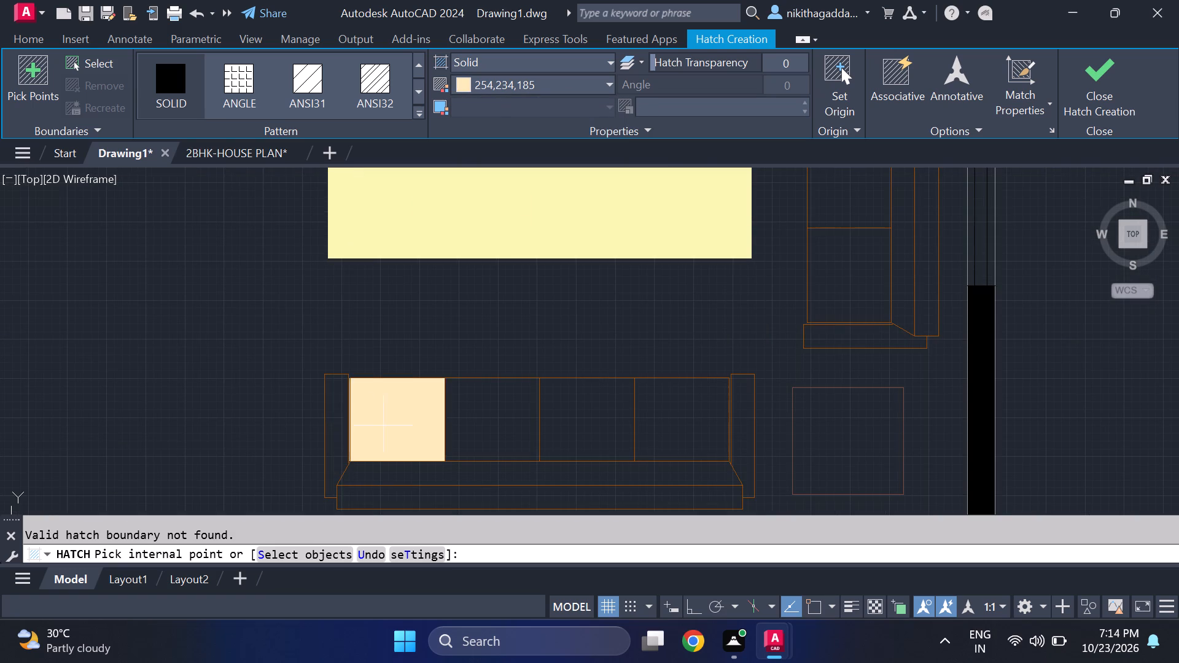
click(346, 426)
click(424, 424)
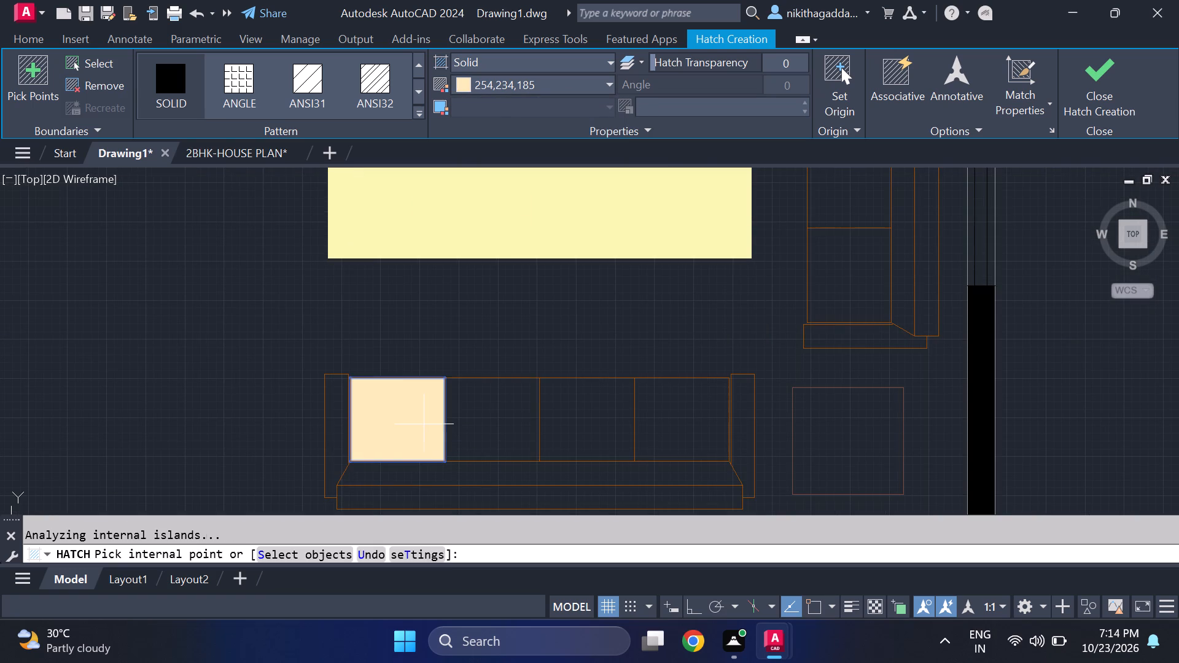
click(478, 424)
click(617, 421)
click(687, 421)
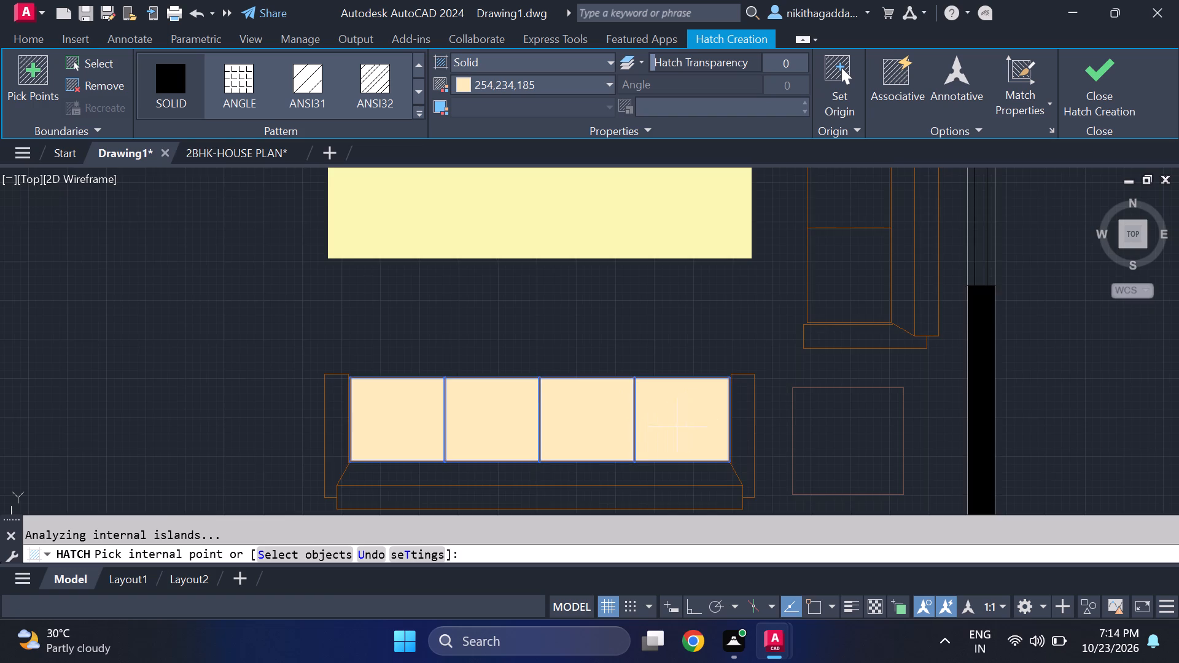
Extend the same solid hatch to the horizontal sofa's two backrest strips, try its left armrest, and finish the hatch.
scroll(626, 455, down, 2)
scroll(566, 469, up, 2)
click(566, 469)
click(567, 492)
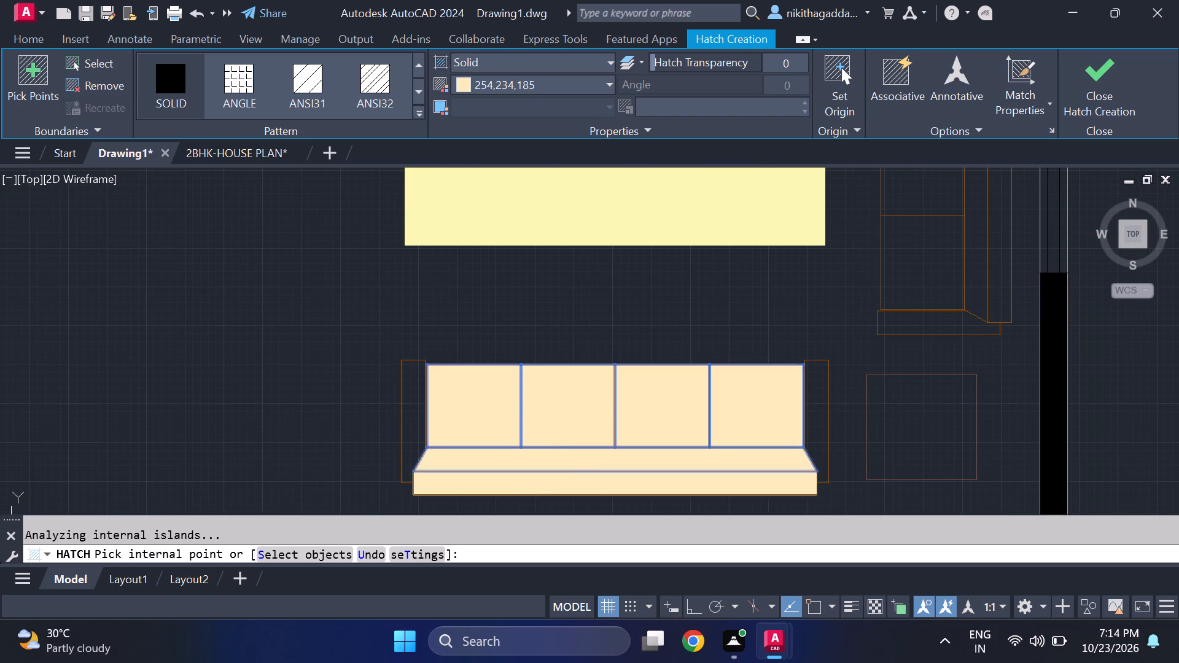
click(410, 433)
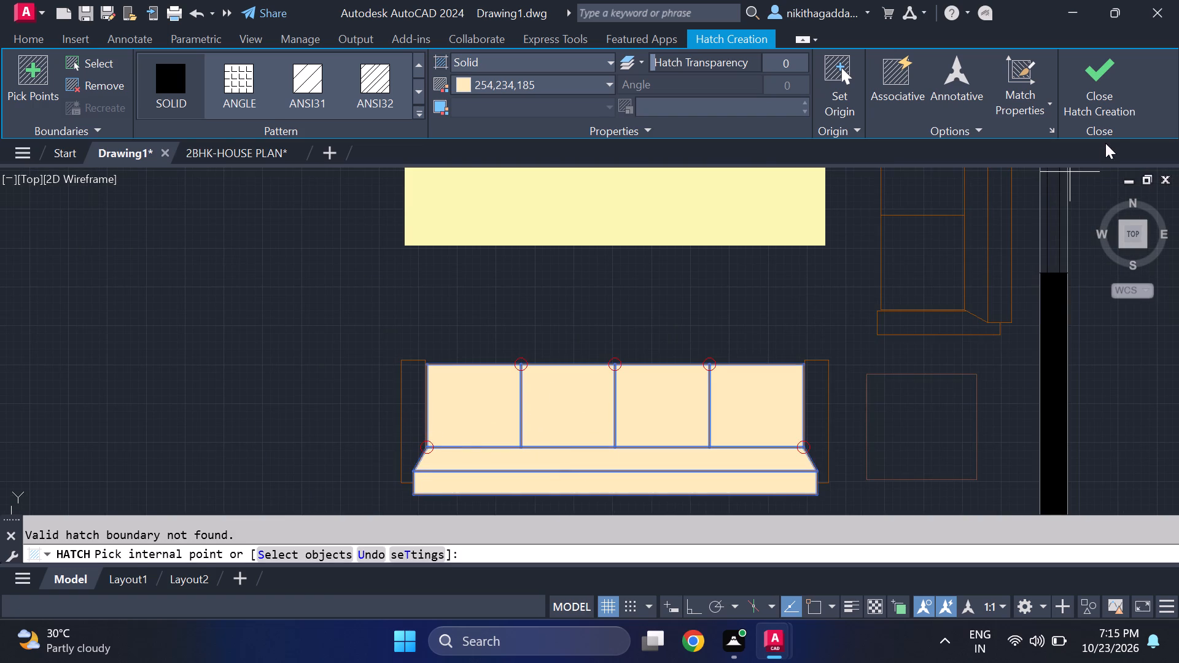
click(1111, 111)
Hatch both armrests of the horizontal sofa with the same solid 254,234,185 fill.
scroll(722, 323, down, 3)
scroll(693, 348, up, 2)
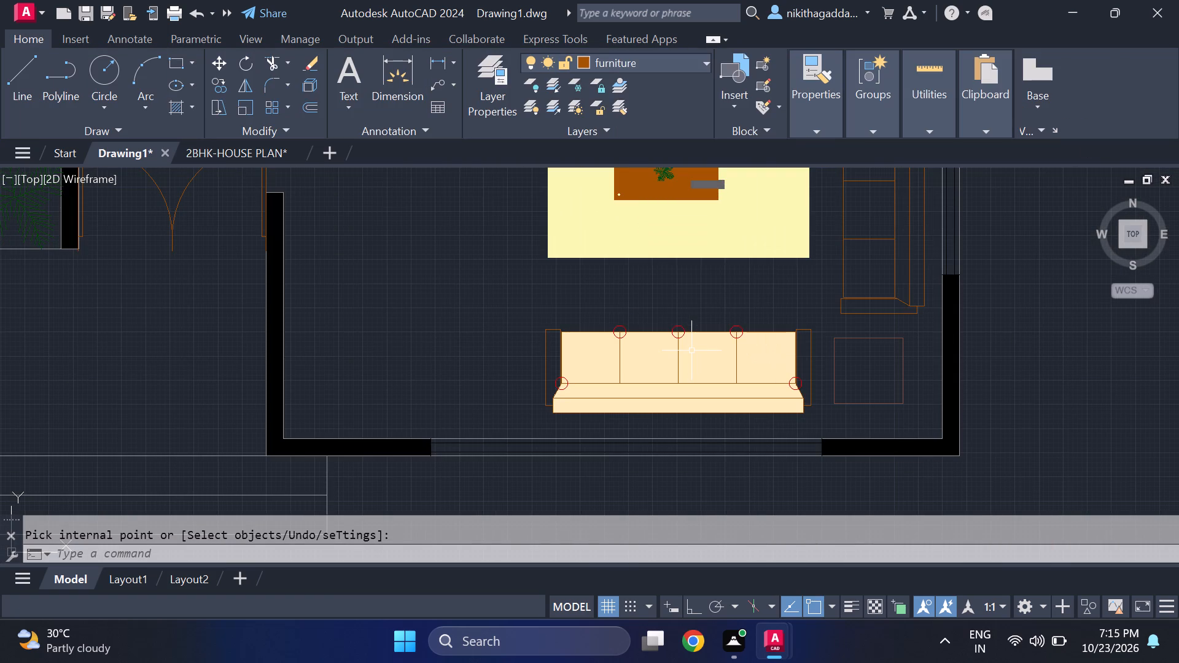
text(hatch)
key(Return)
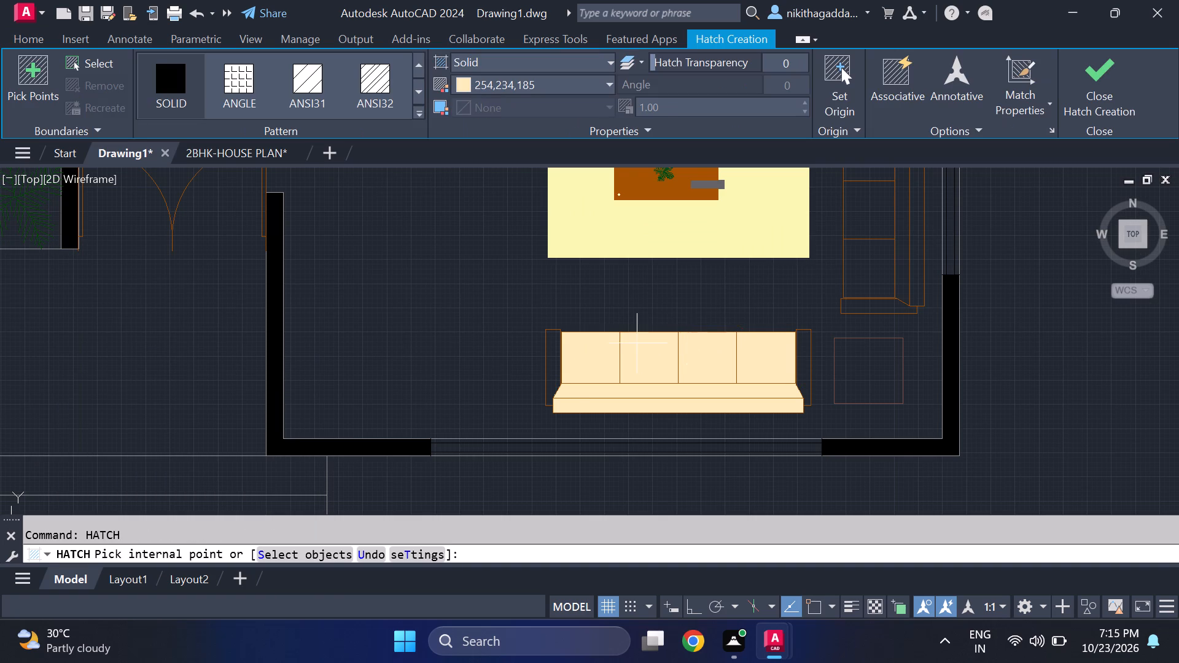
scroll(558, 362, up, 1)
click(558, 362)
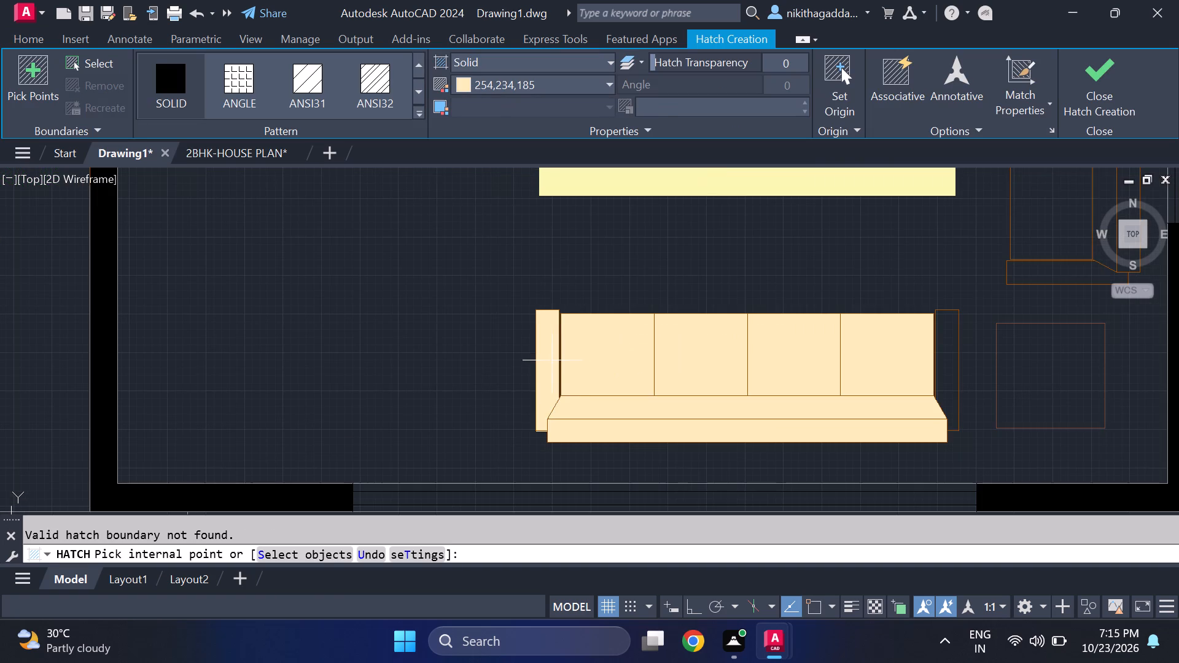
click(552, 360)
scroll(555, 356, up, 2)
click(547, 342)
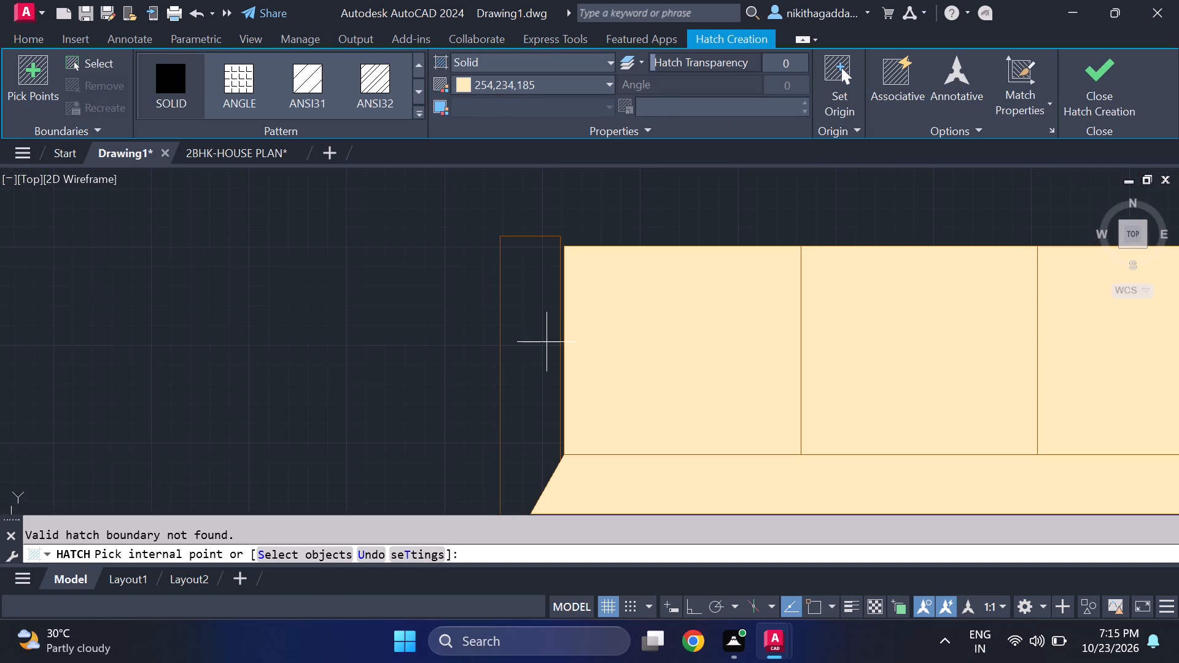
scroll(554, 335, down, 3)
click(799, 344)
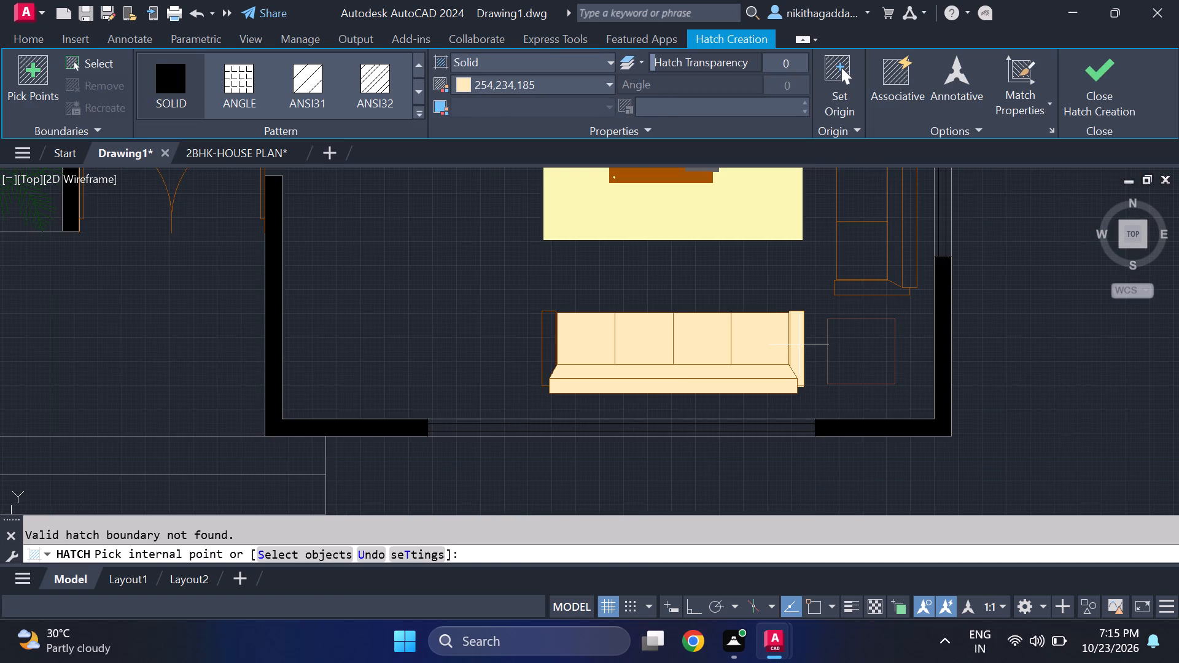
click(547, 355)
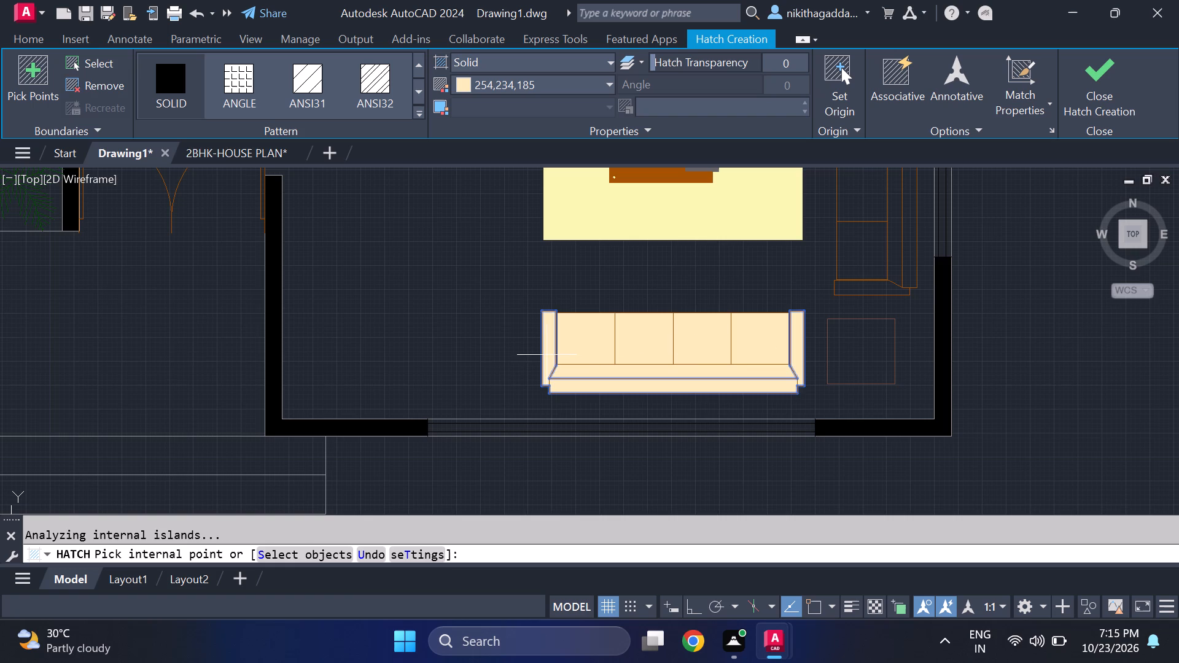
click(1094, 106)
Hatch the four seat cushions of the vertical sofa by the right-hand wall with the solid 254,234,185 fill.
scroll(841, 292, down, 2)
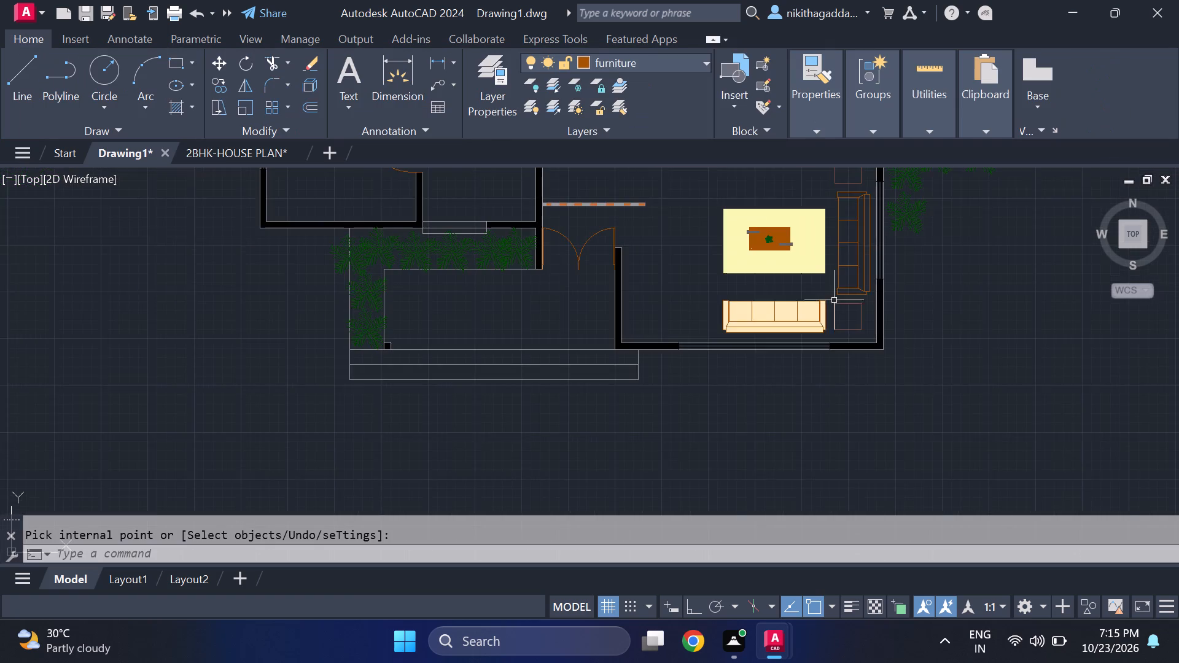
middle_drag(831, 303, 599, 419)
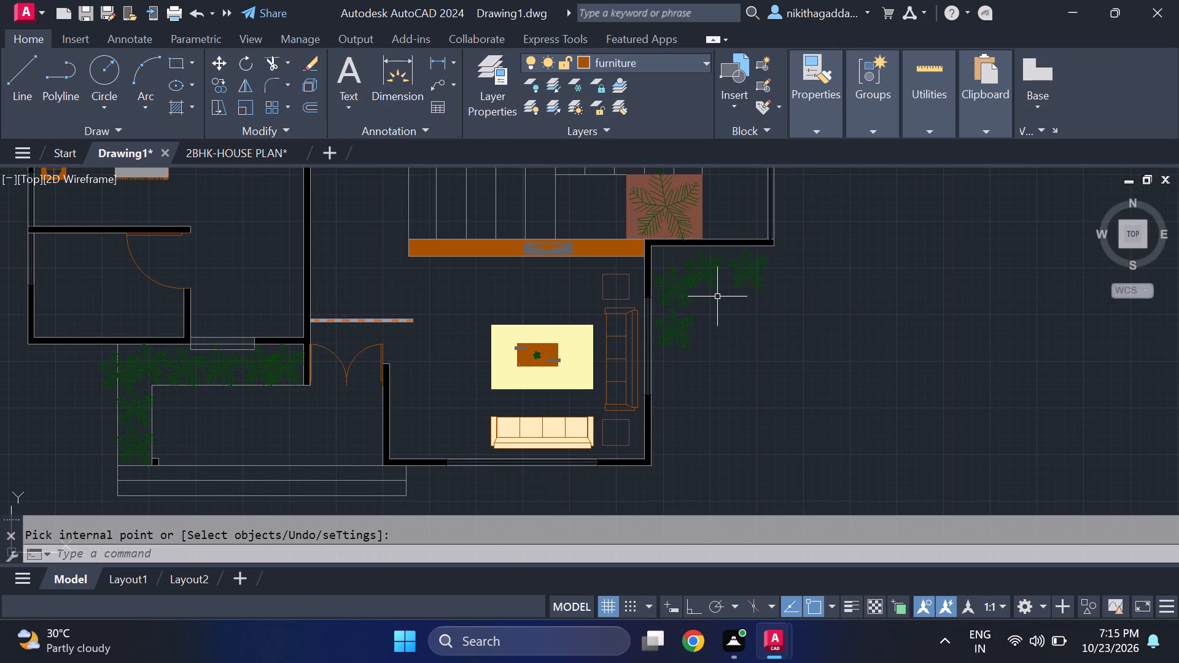
text(hatc)
key(h)
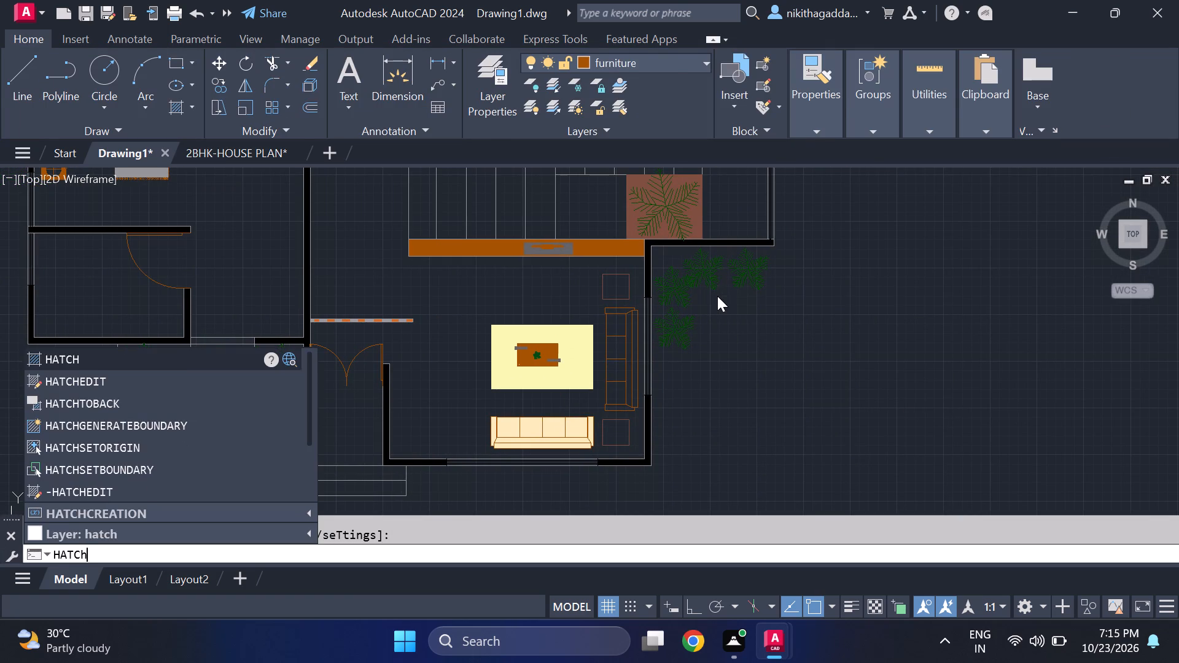
key(Return)
click(623, 398)
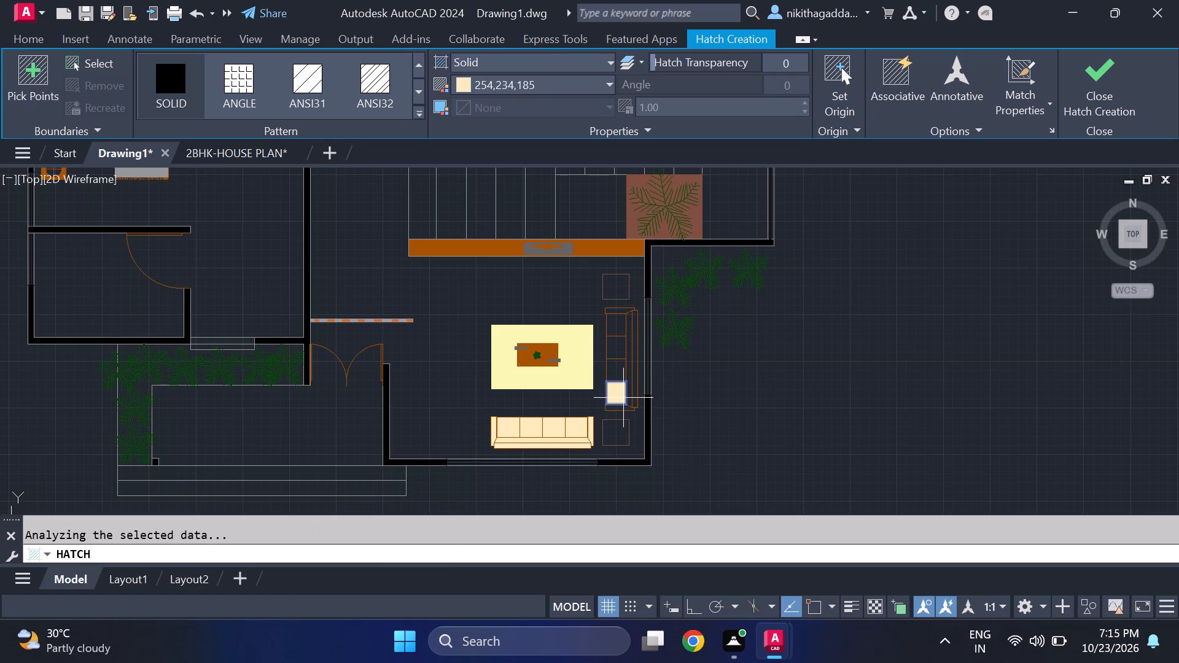
scroll(629, 381, up, 2)
click(604, 352)
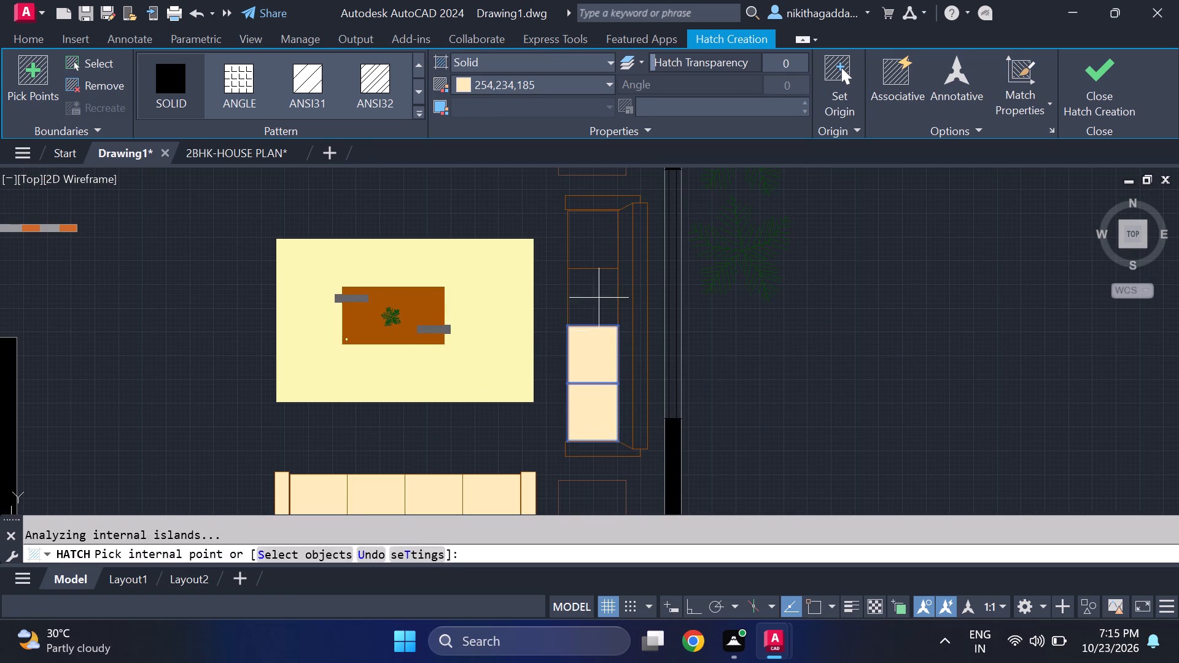
click(597, 293)
click(588, 214)
Extend the vertical sofa's solid 254,234,185 hatch to its armrests and backrest strips, undo the last pick, and finish the hatch.
click(602, 199)
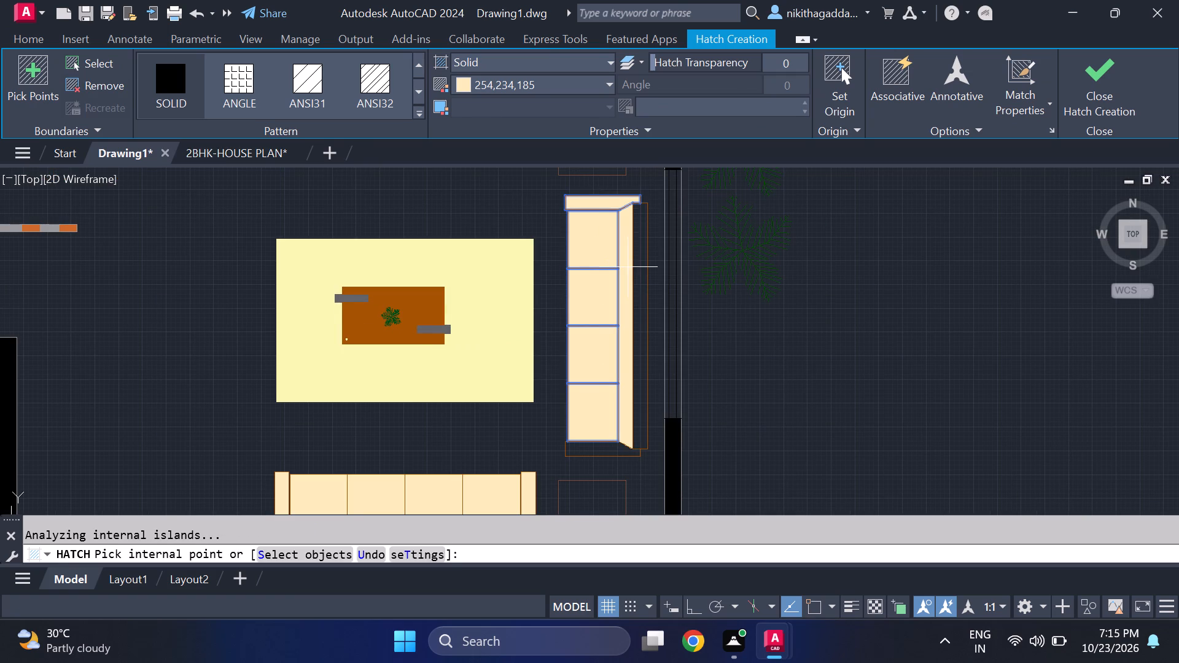
click(628, 267)
click(641, 282)
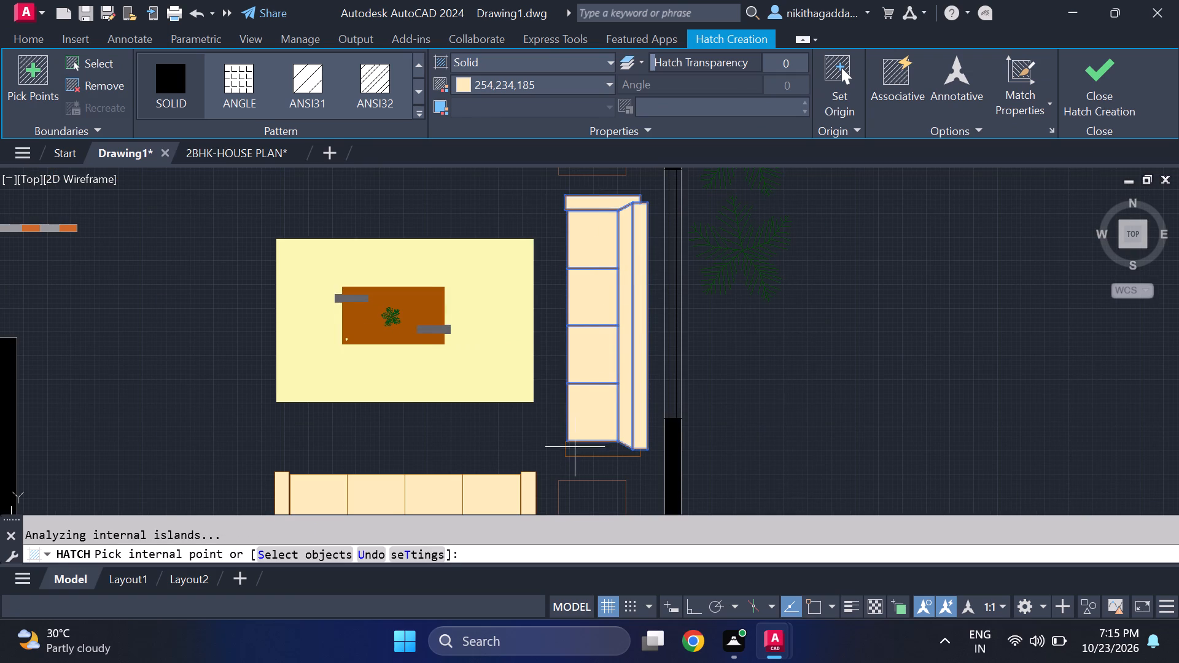
click(593, 454)
click(576, 400)
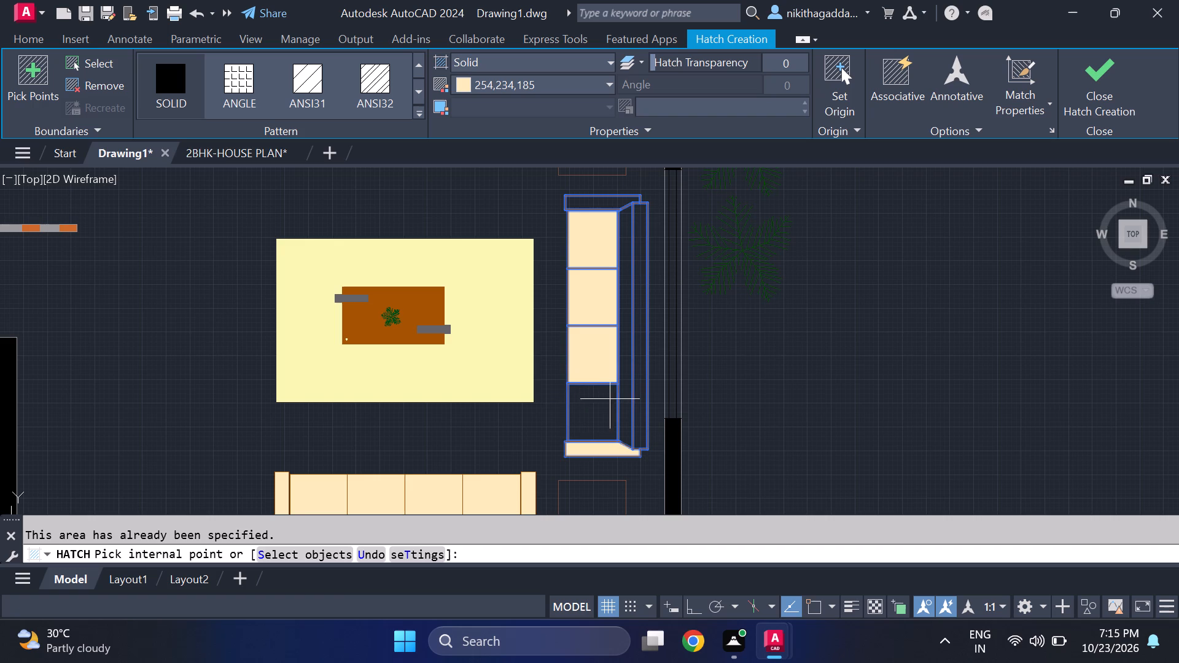
click(589, 403)
key(ctrl+z)
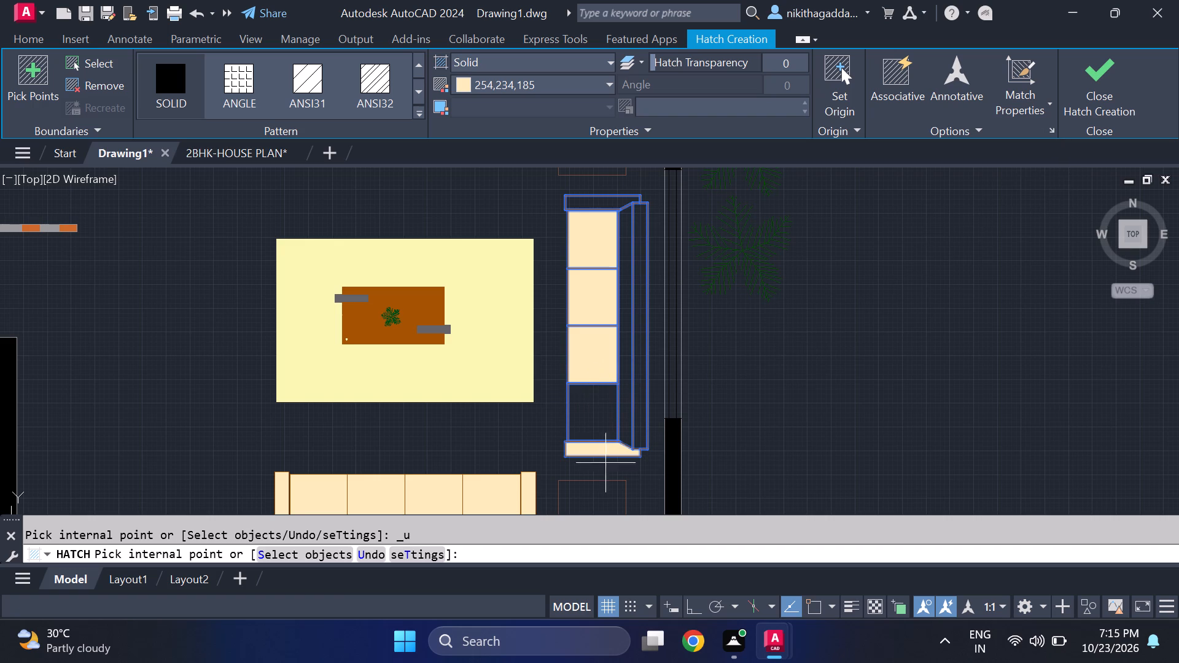
click(596, 201)
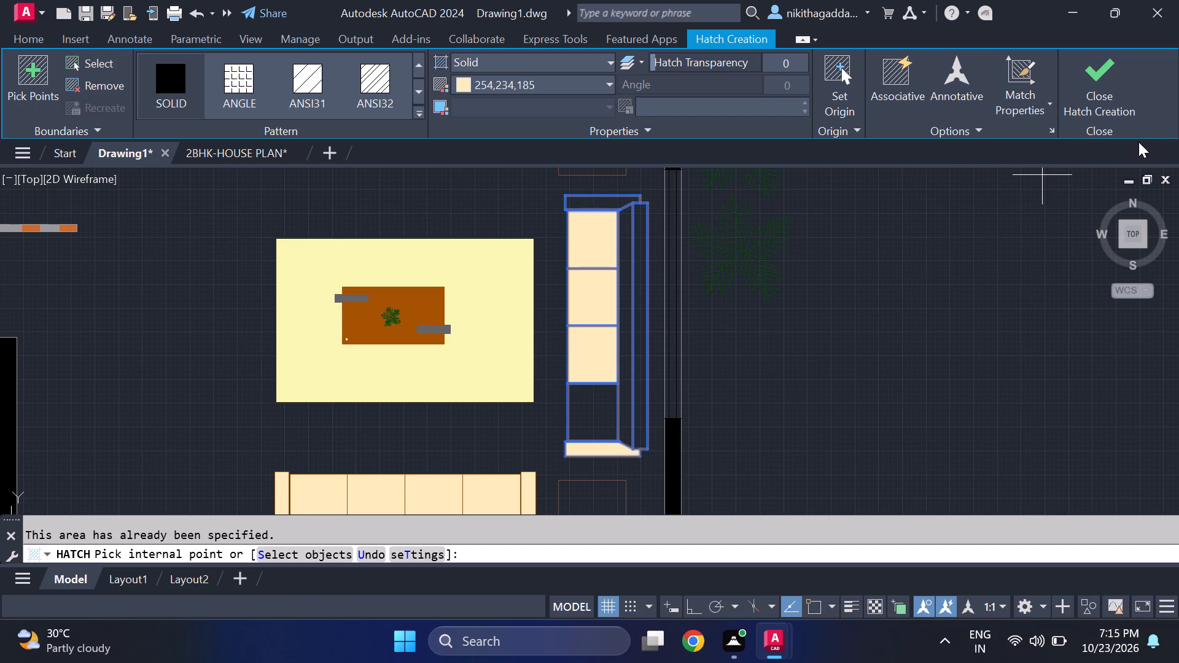
click(1103, 106)
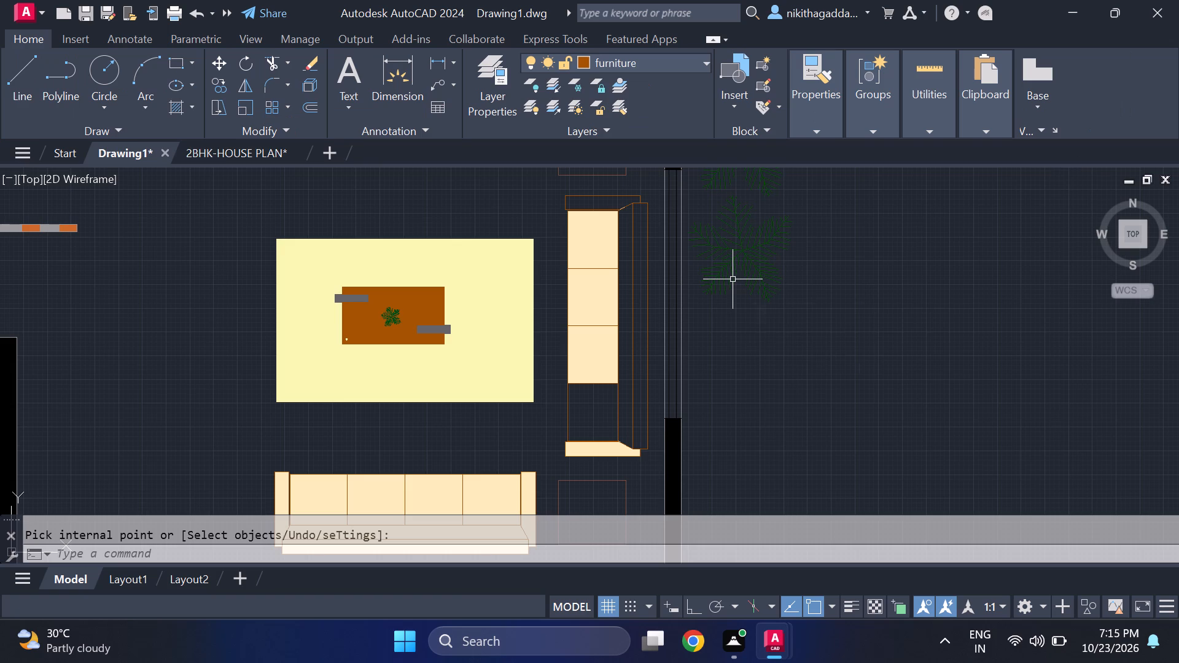
Hatch the vertical sofa's lowest seat cushion, both backrest strips and upper armrest with the solid 254,234,185 fill.
text(hatch)
key(Return)
click(574, 392)
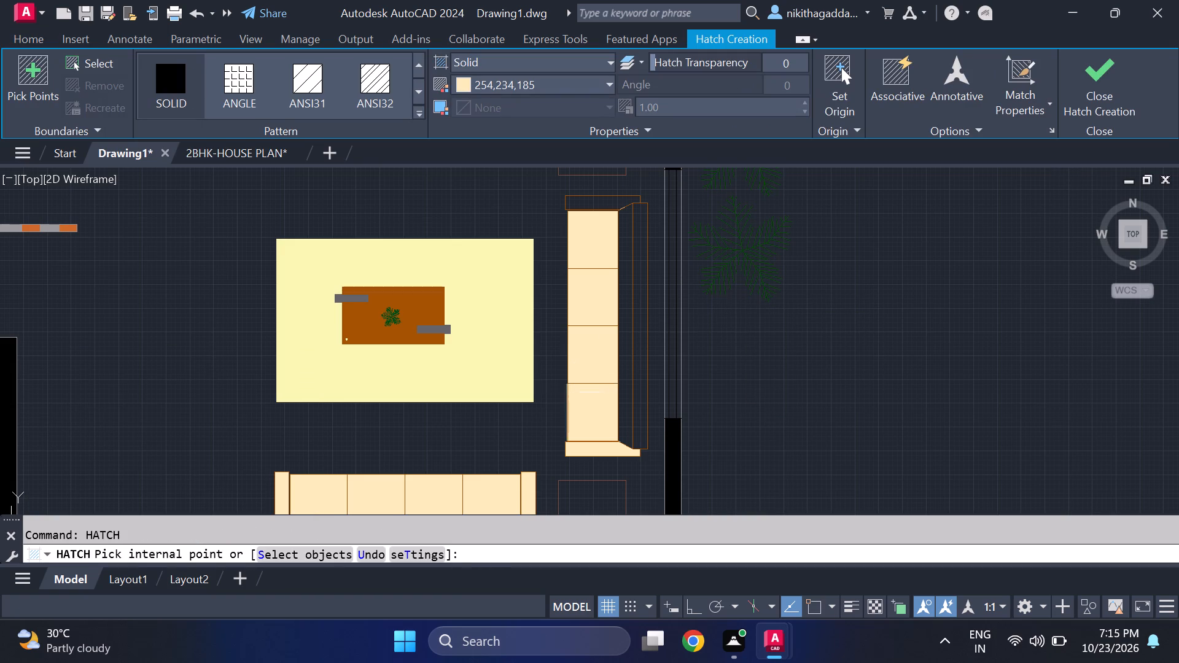
click(629, 366)
click(637, 367)
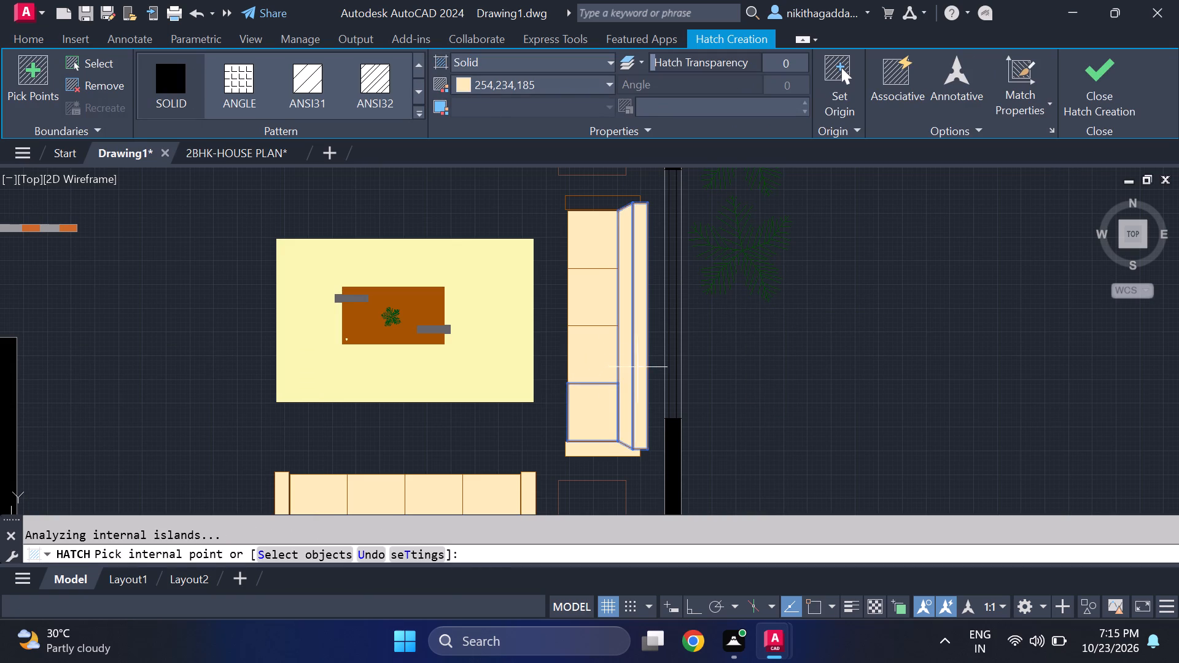
click(587, 204)
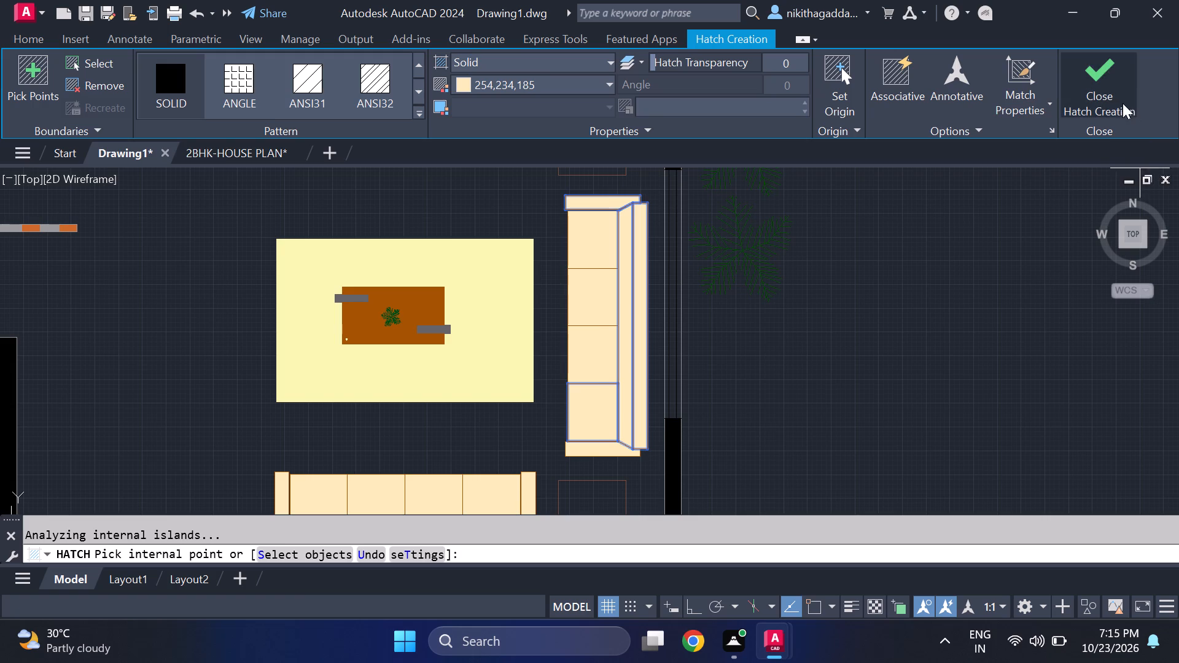
click(1118, 100)
Hatch the two square side tables at the ends of the vertical sofa with a solid fill coloured ByLayer.
scroll(1022, 249, down, 4)
scroll(921, 325, up, 1)
middle_drag(923, 326, 779, 396)
scroll(794, 374, up, 1)
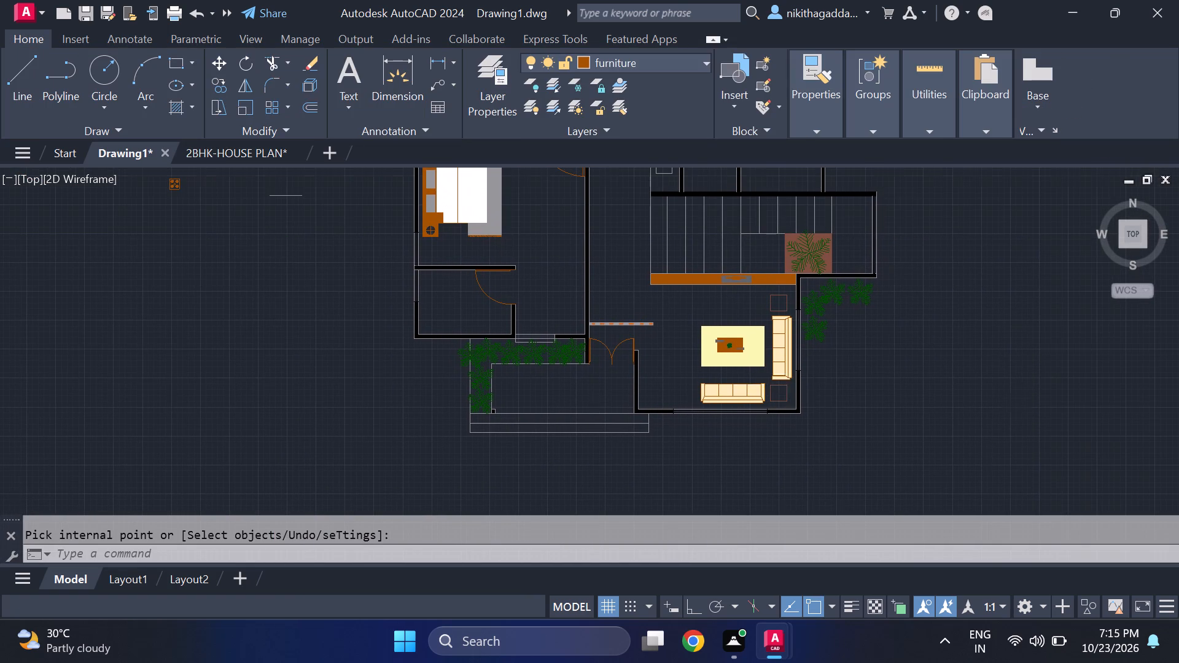
middle_drag(837, 378, 636, 425)
scroll(588, 421, up, 2)
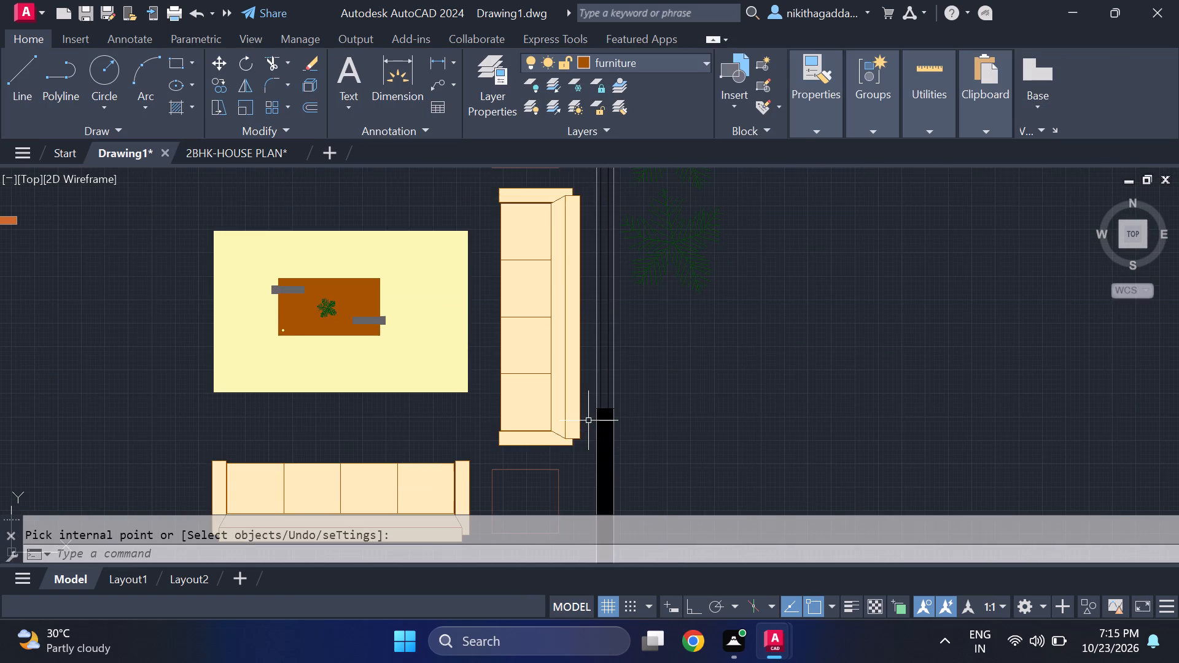
scroll(591, 420, down, 1)
middle_drag(620, 430, 596, 382)
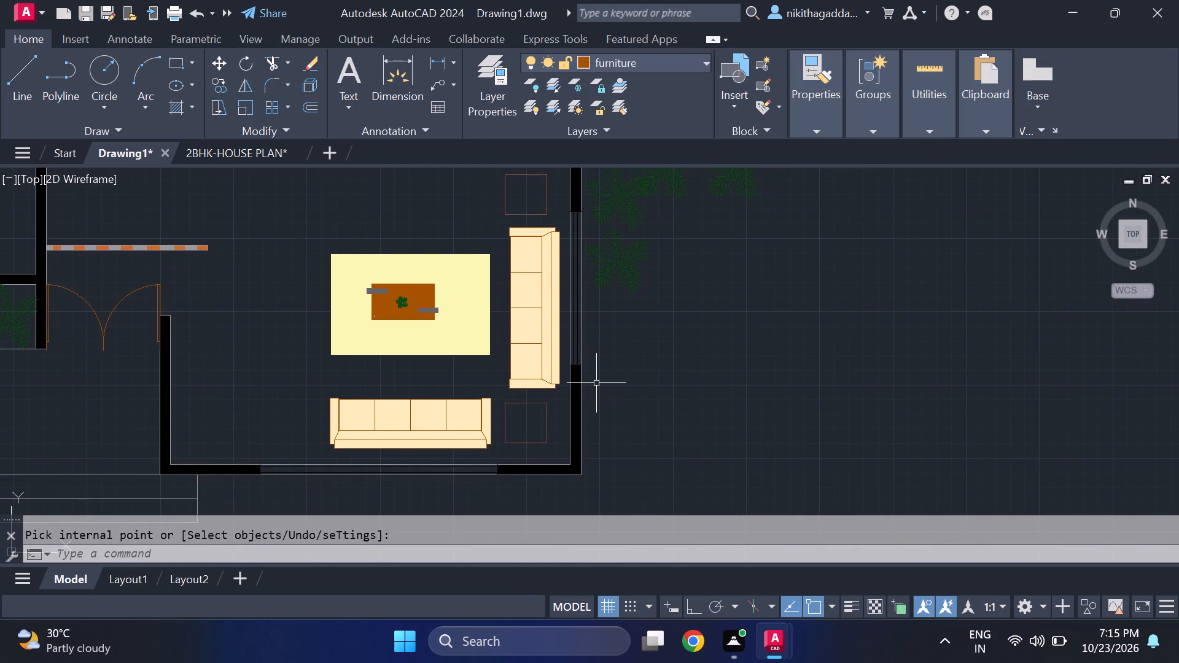
text(hatch)
key(Return)
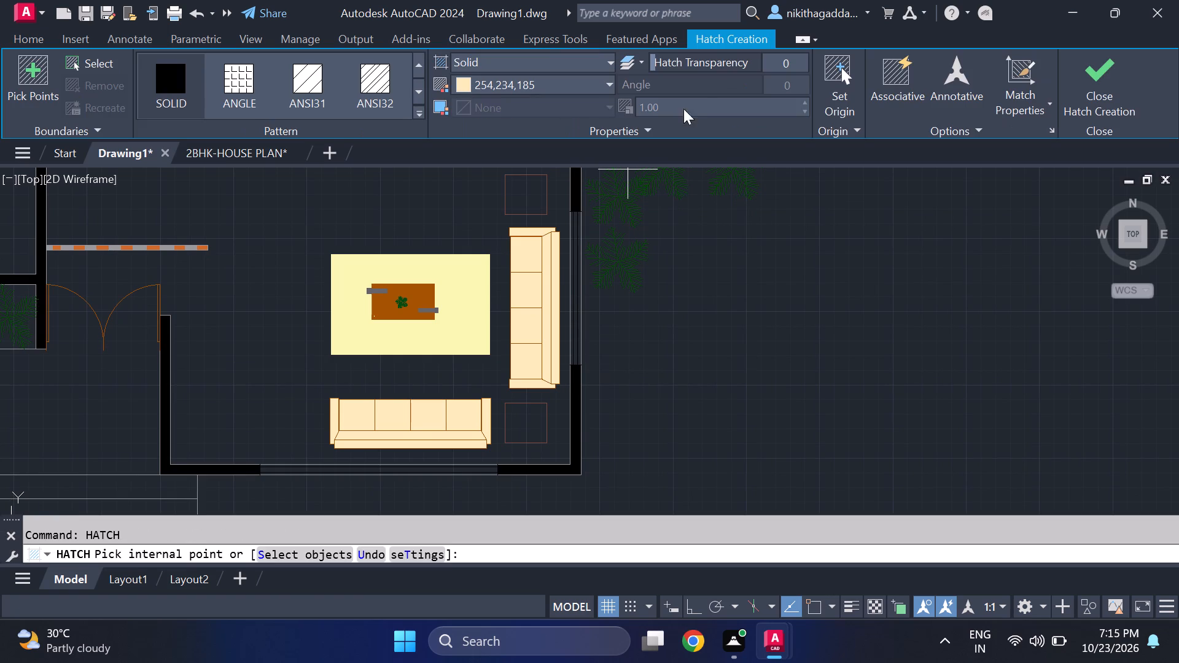
click(577, 79)
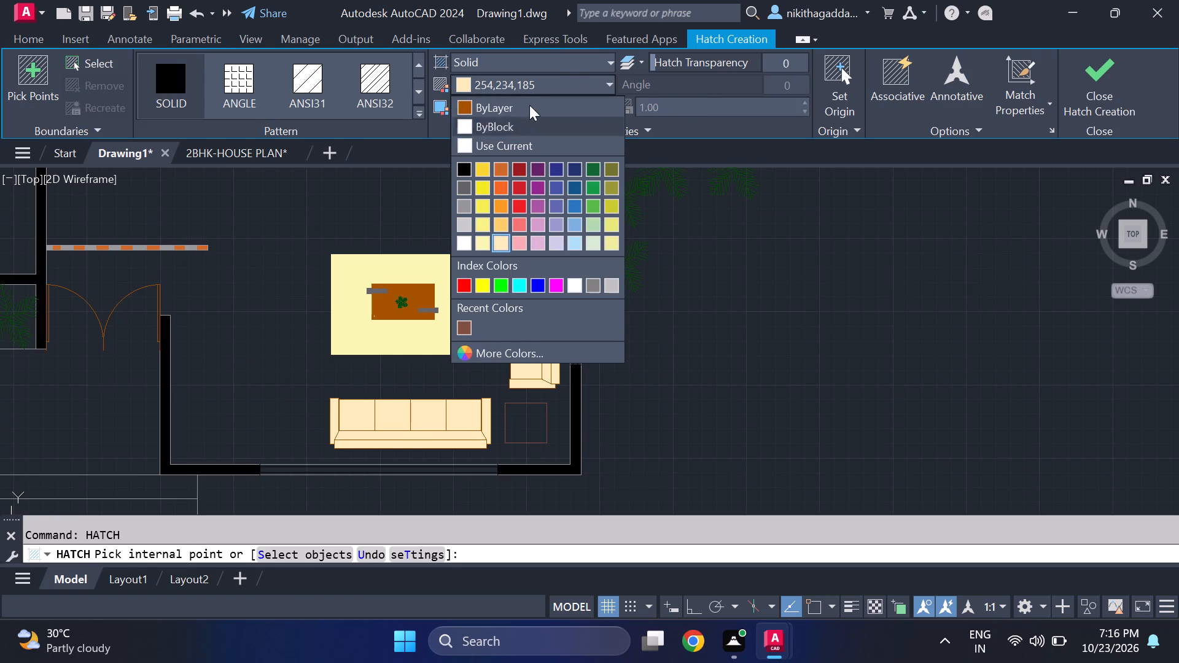
click(535, 107)
click(532, 420)
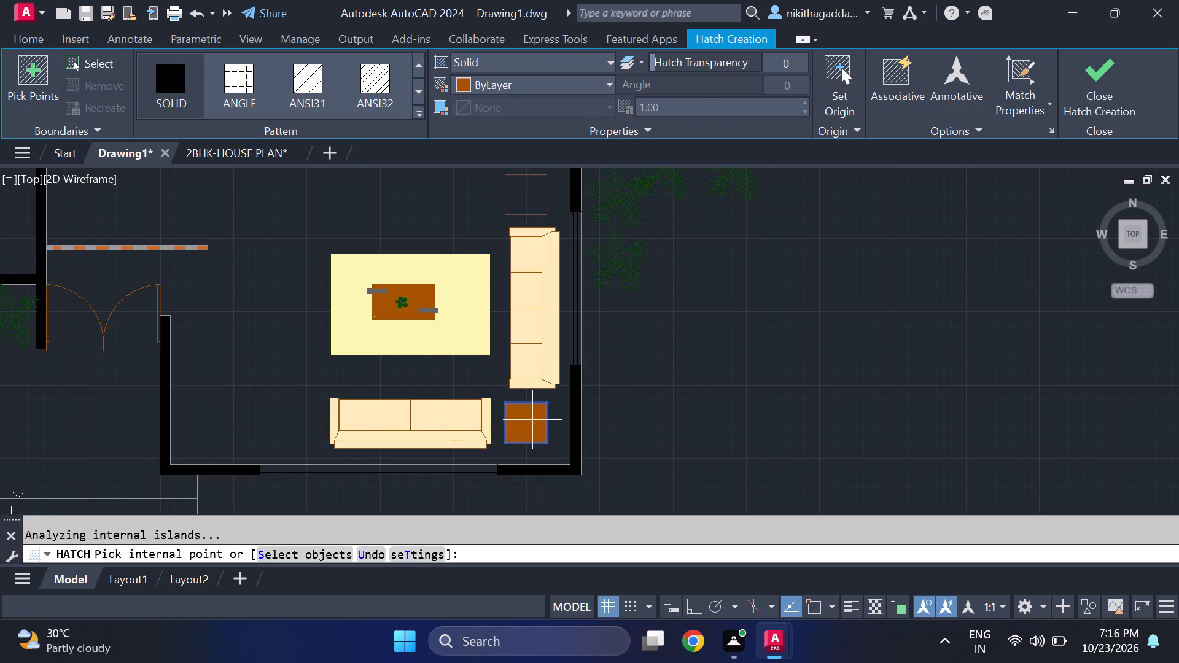
middle_drag(522, 287, 531, 351)
click(545, 254)
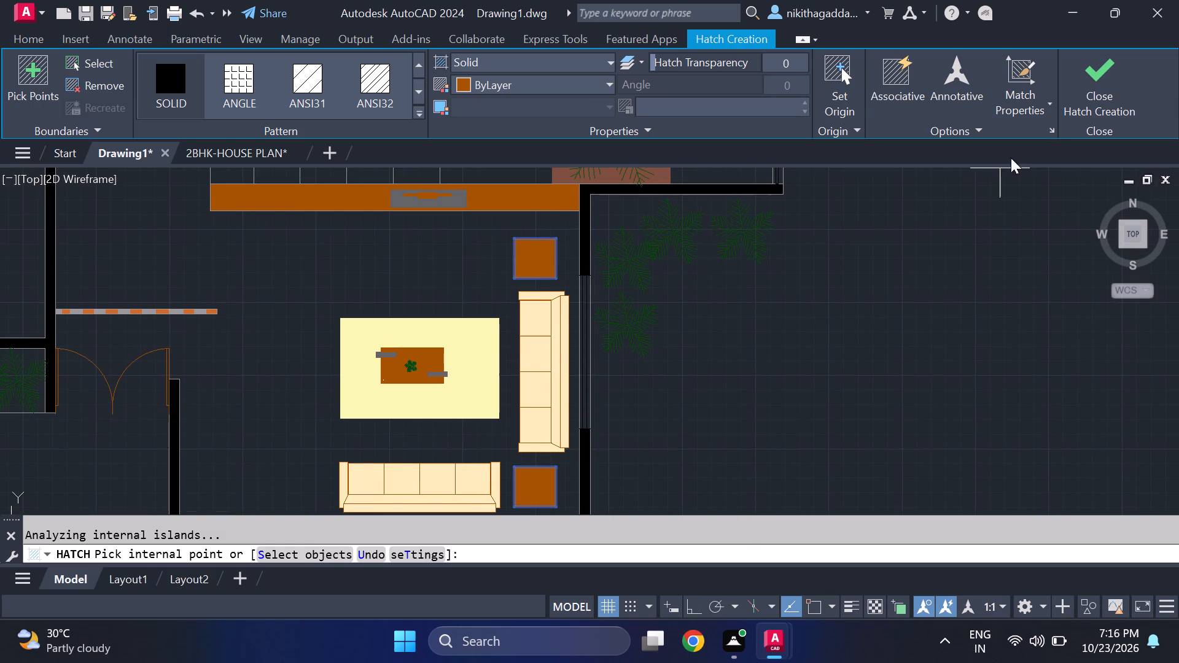
drag(1079, 100, 1084, 99)
Scale up the grey television on the long cabinet below the stairs from its bottom-edge midpoint, to about the cabinet's depth.
scroll(618, 314, down, 2)
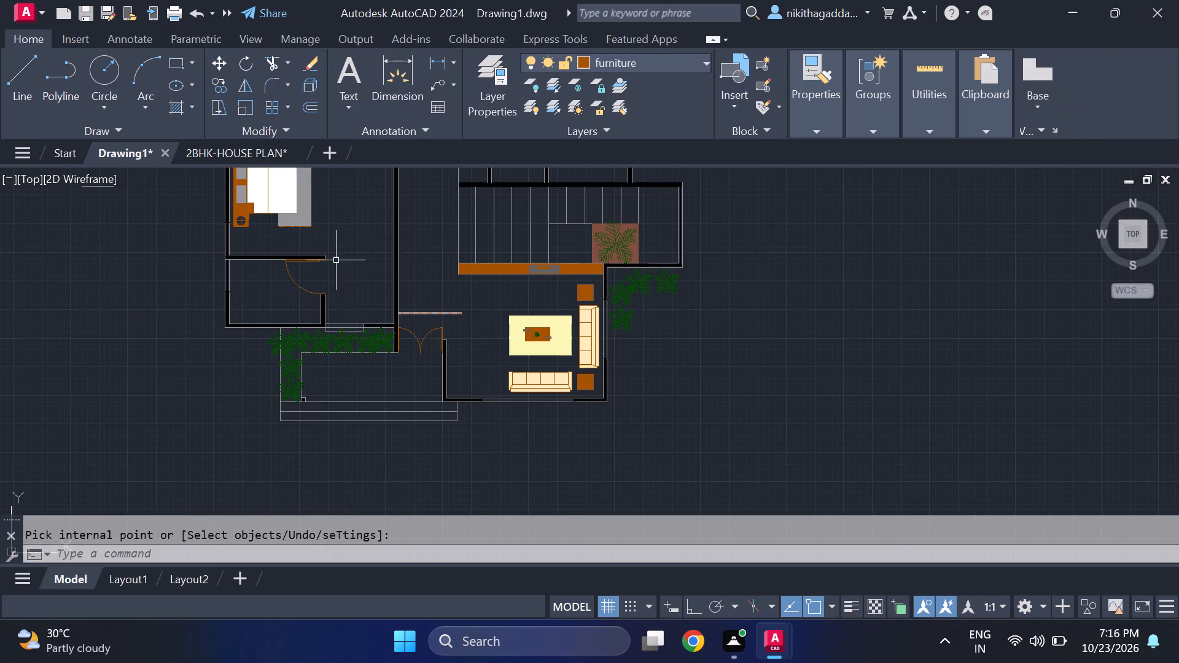
middle_drag(327, 262, 438, 328)
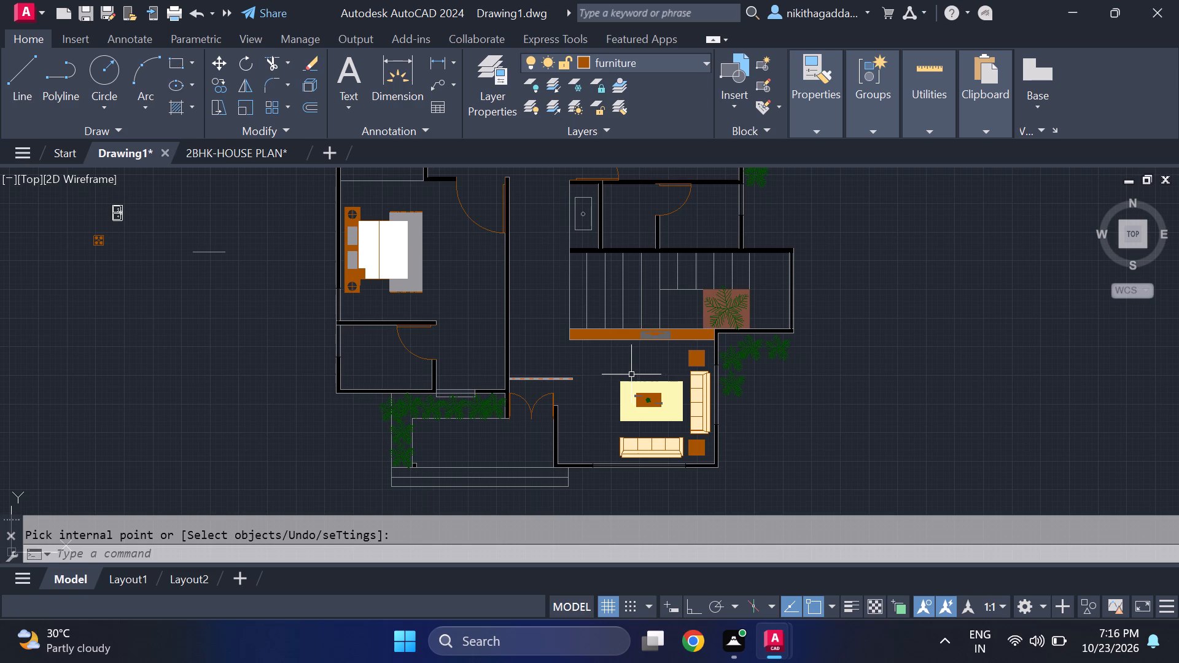
scroll(645, 339, up, 4)
middle_drag(695, 305, 637, 327)
scroll(636, 321, up, 1)
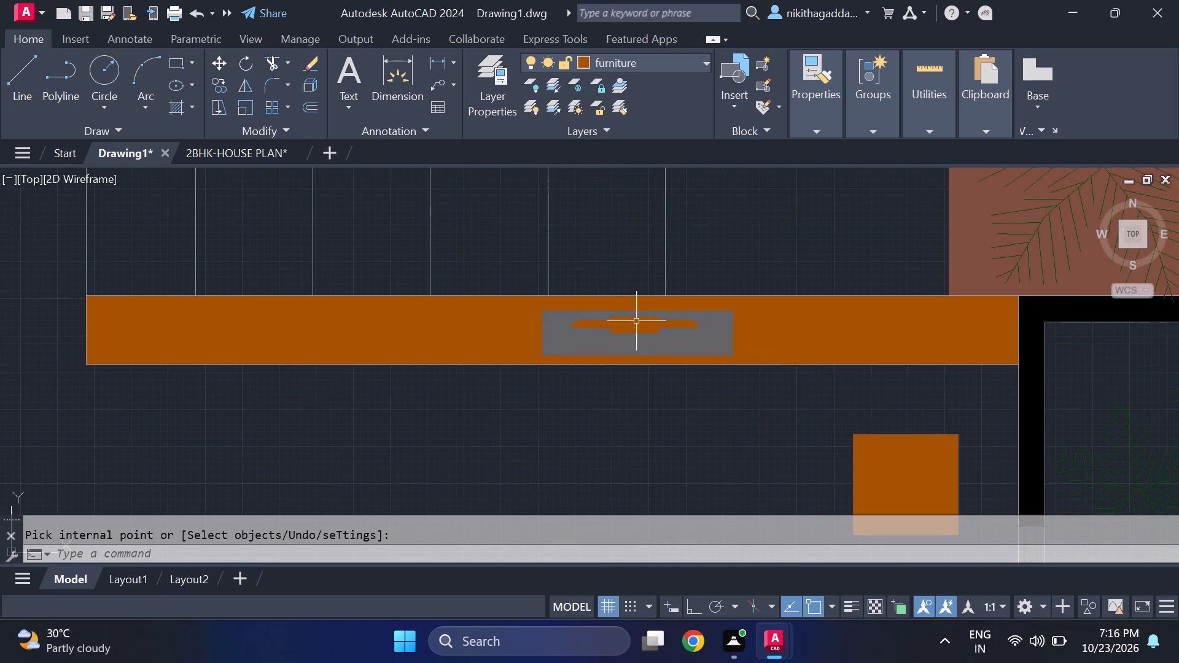
click(636, 316)
click(634, 306)
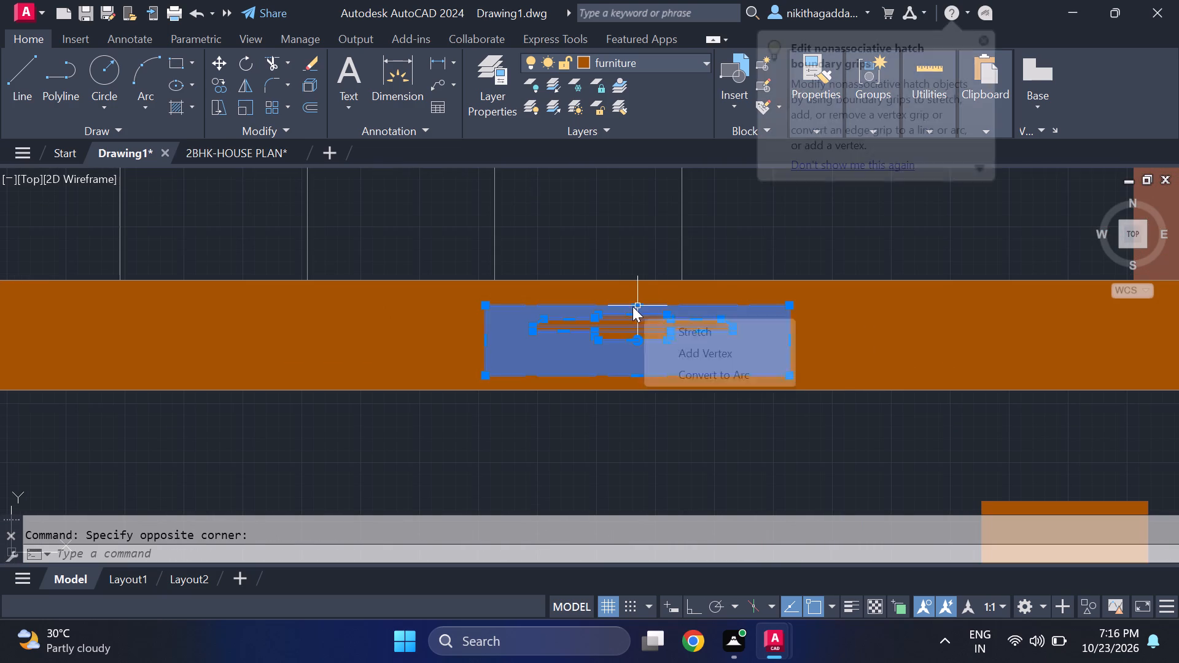
text(scale)
key(Return)
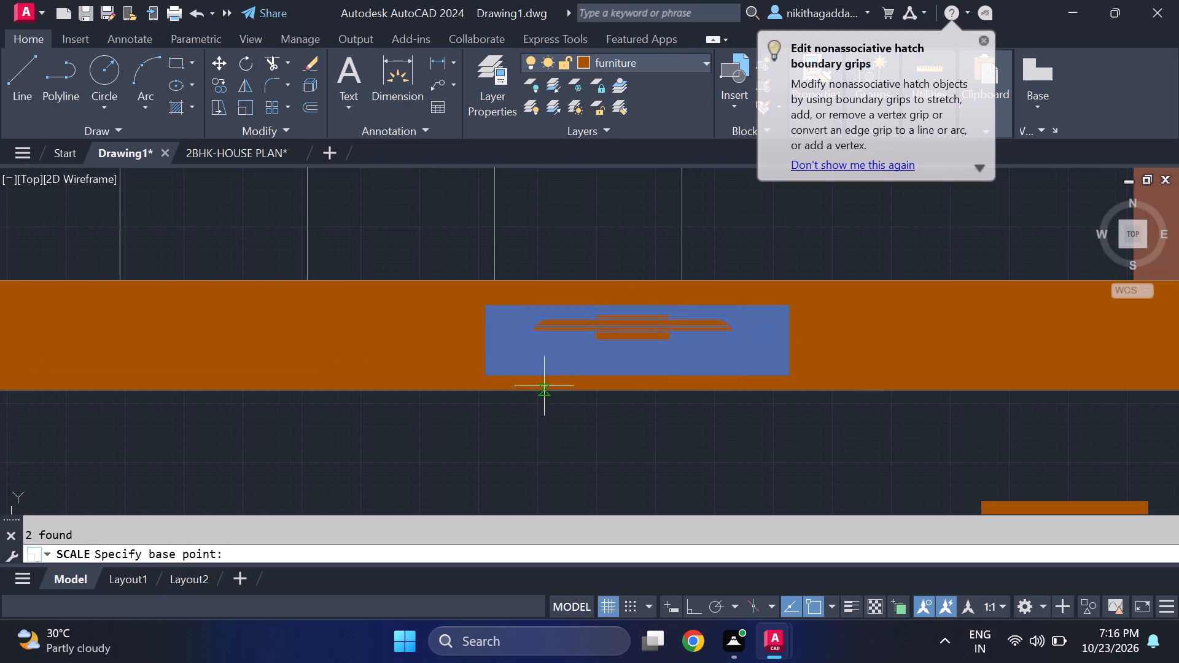
click(638, 377)
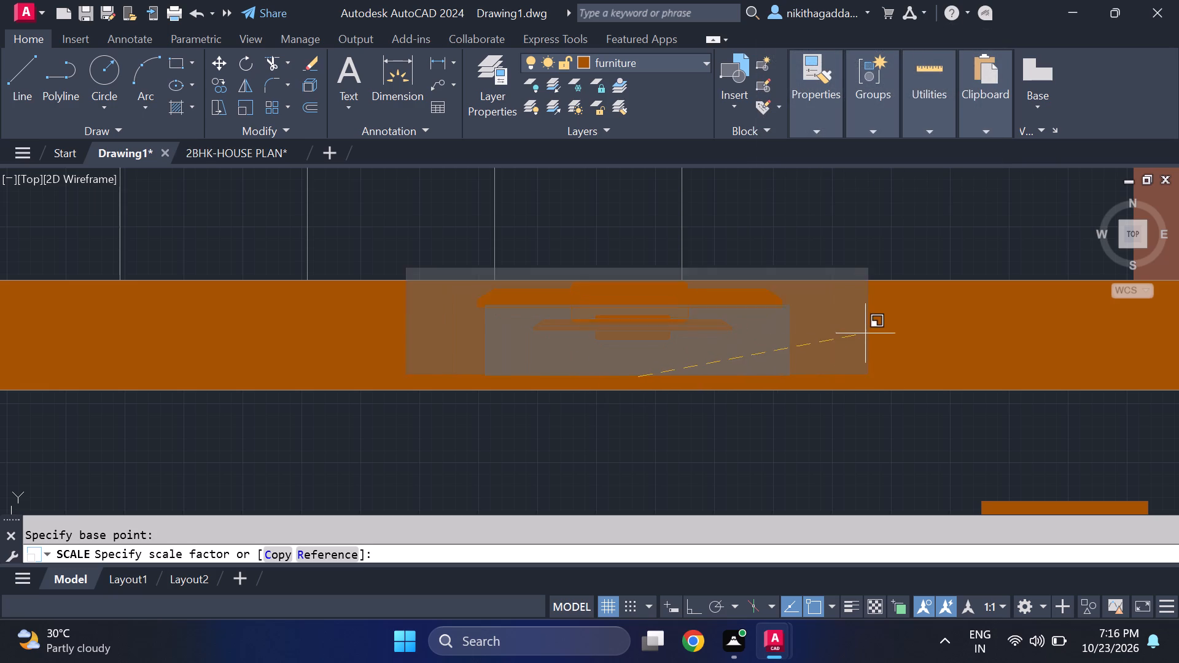
click(880, 340)
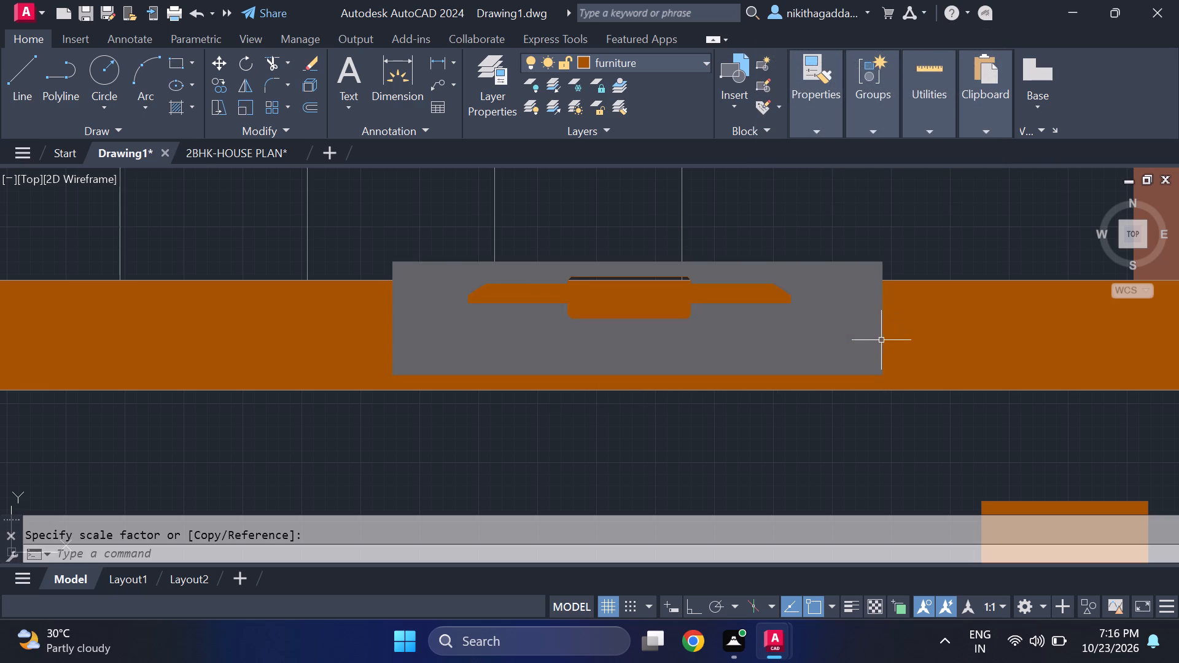
Move the enlarged television slightly down so its top edge sits near the cabinet's upper edge.
middle_drag(755, 369, 619, 415)
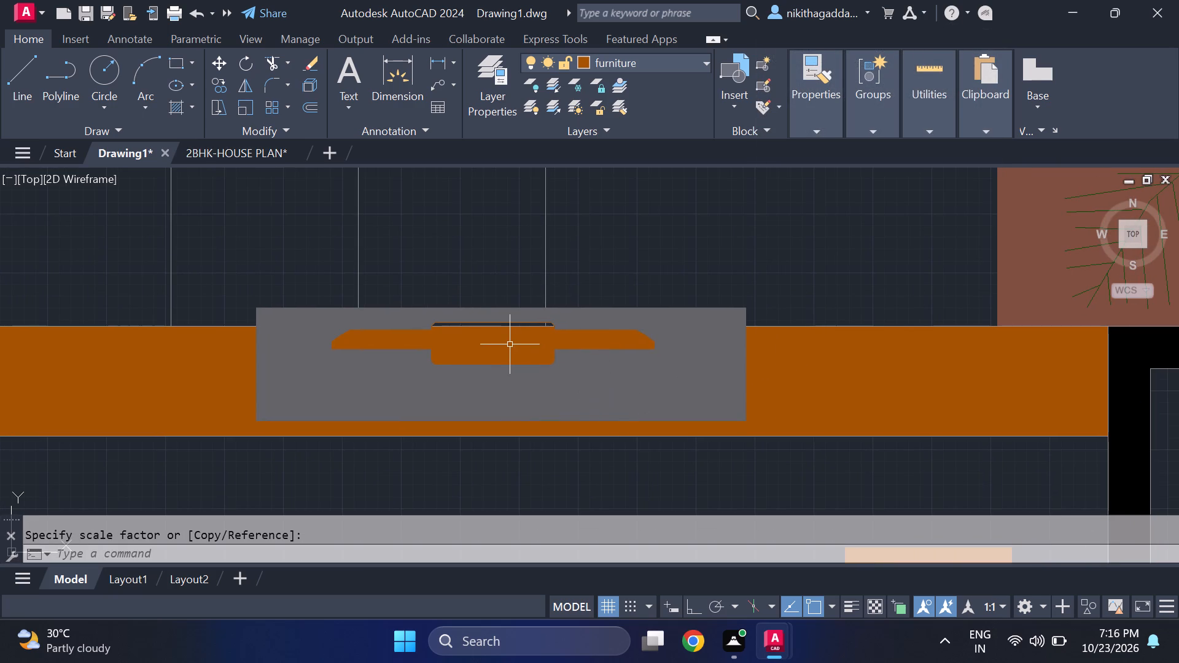
click(510, 344)
click(532, 395)
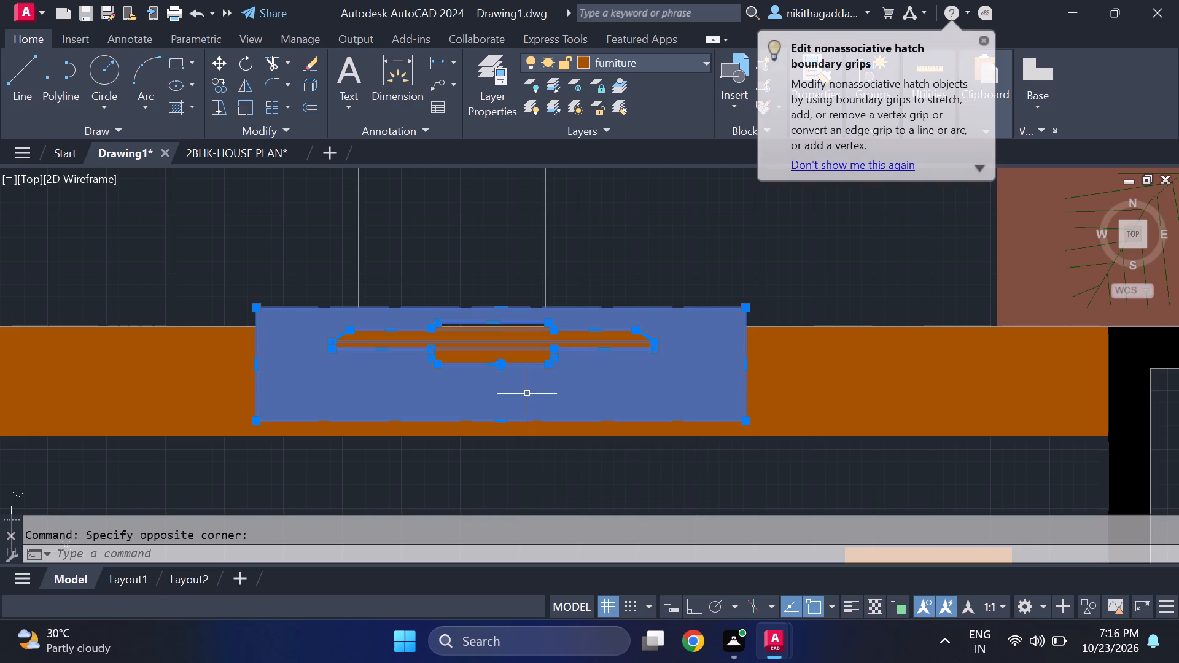
key(m)
key(Return)
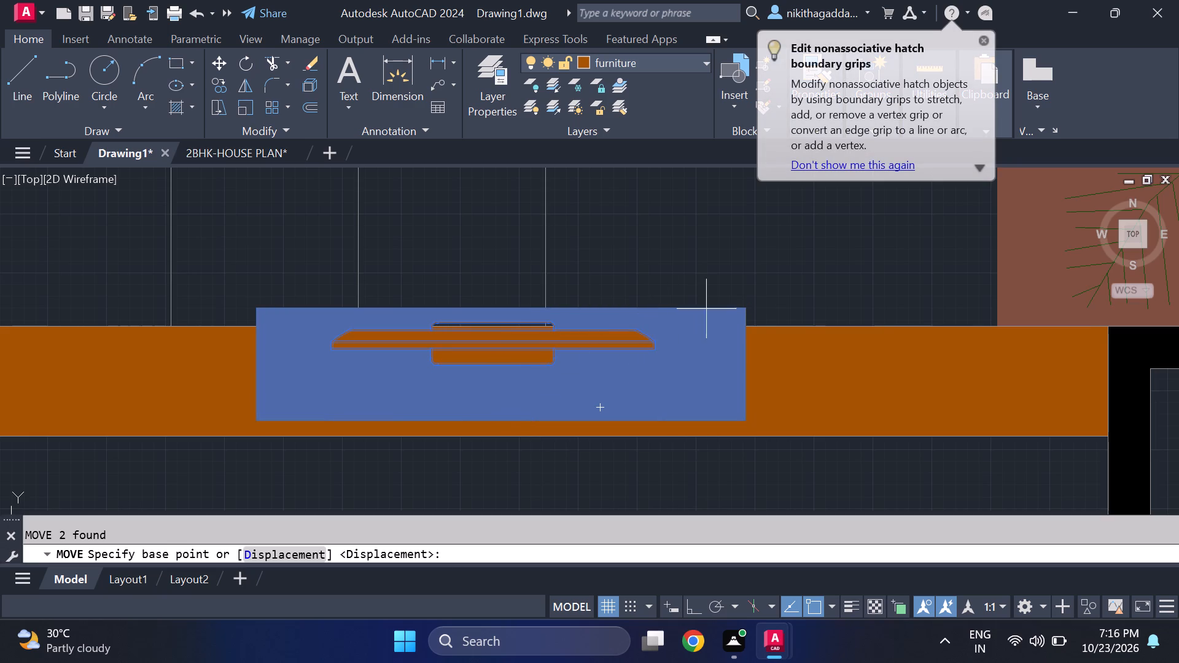
click(750, 299)
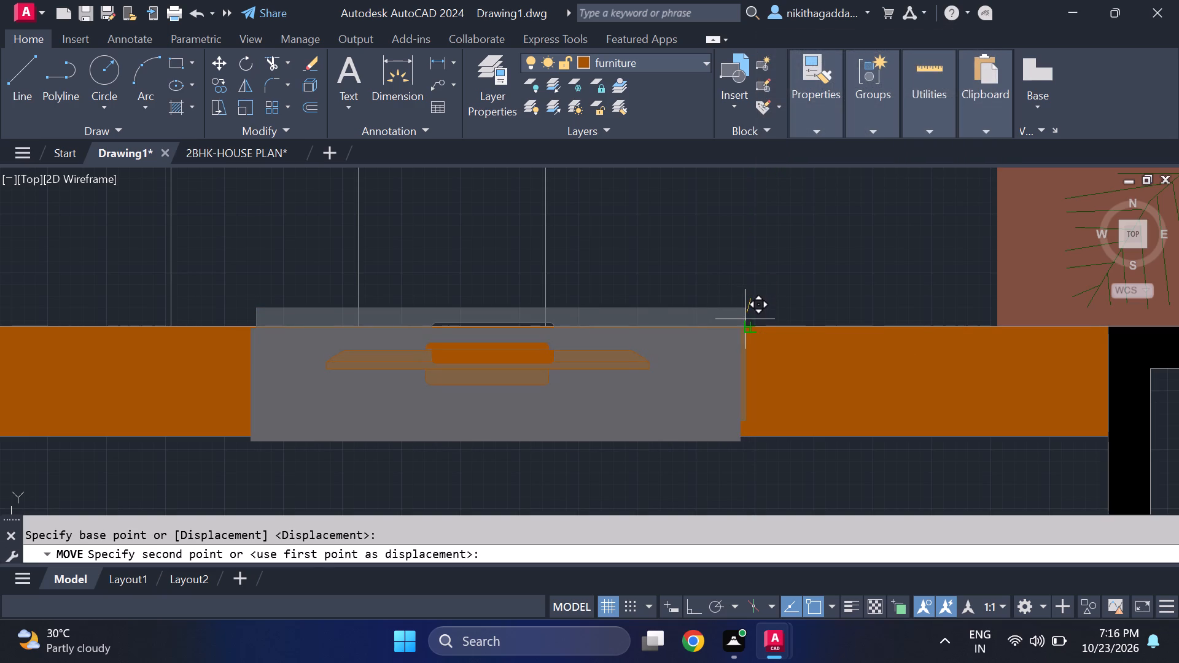
click(745, 319)
Examine the furnished floor plan around the living room, staircase, bedrooms and dining area.
scroll(735, 338, down, 5)
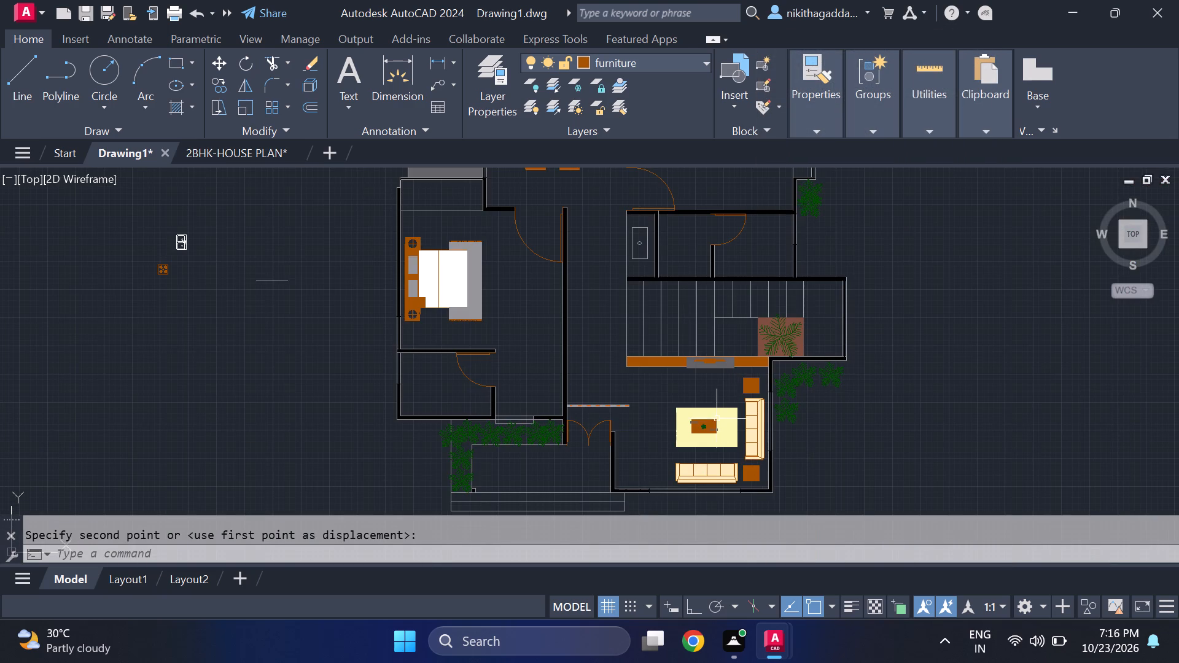
middle_drag(641, 401, 625, 424)
scroll(641, 401, up, 1)
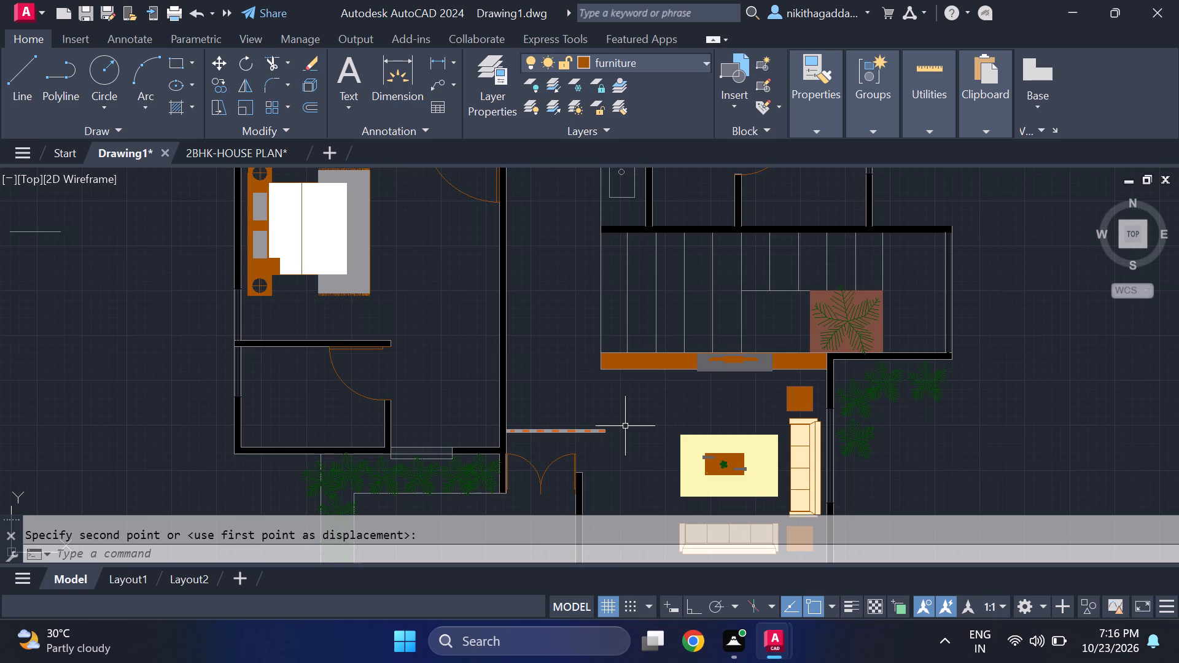
scroll(732, 401, down, 2)
middle_drag(683, 357, 686, 362)
scroll(683, 357, up, 1)
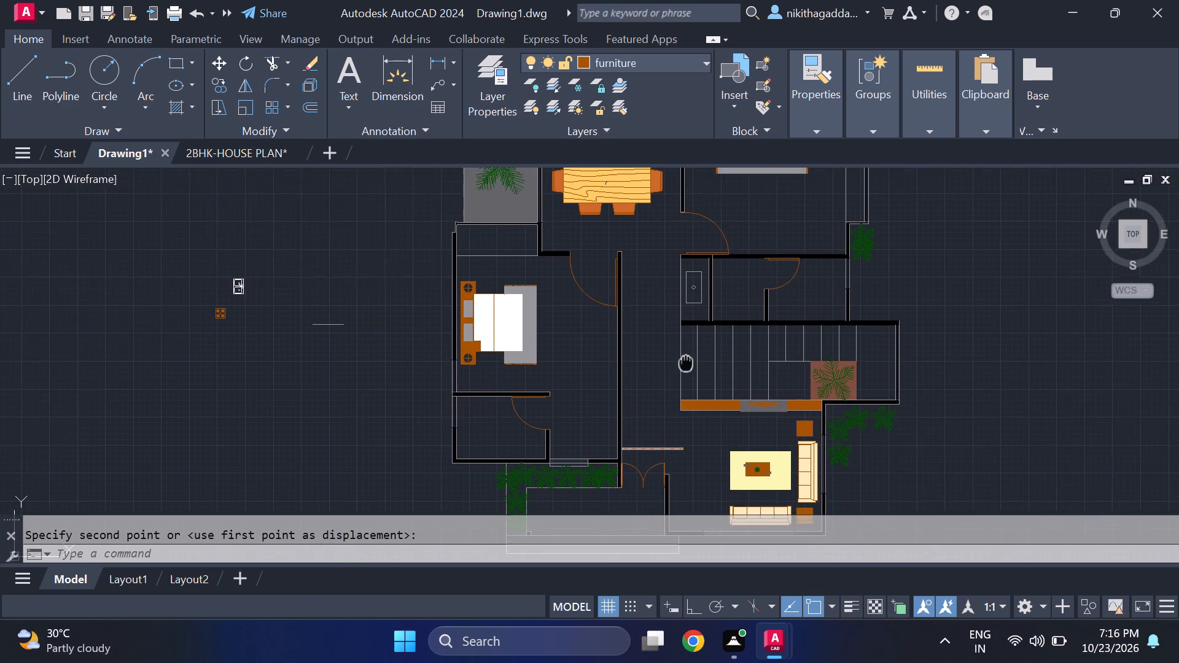
middle_drag(686, 362, 728, 349)
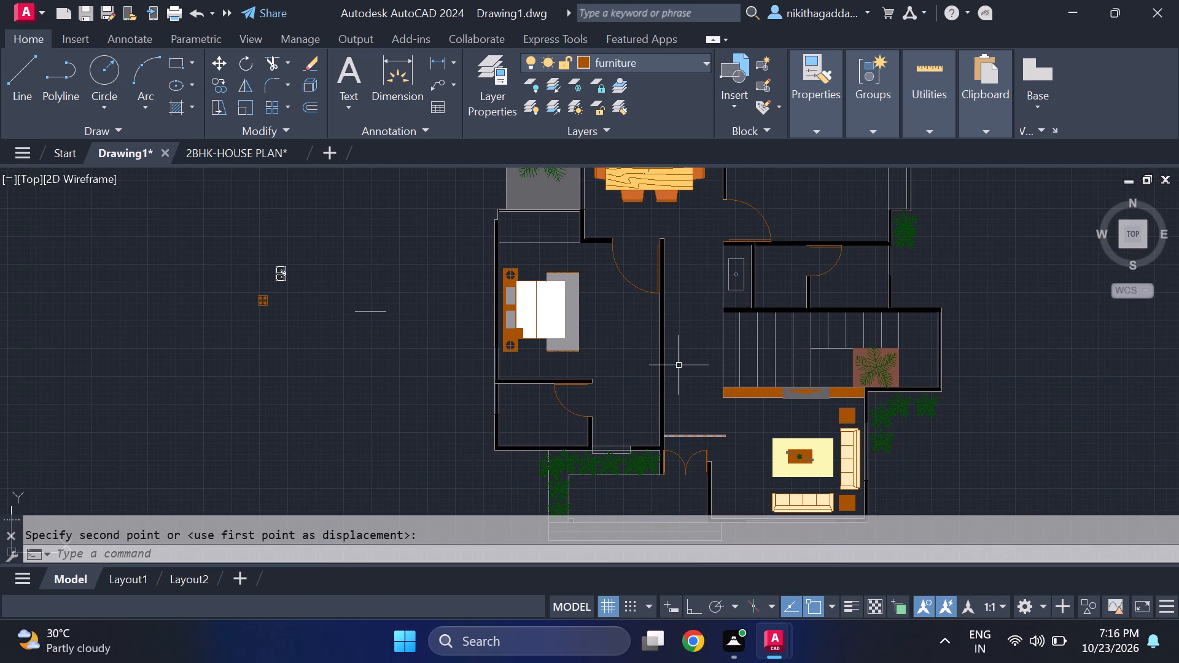
middle_drag(679, 364, 692, 416)
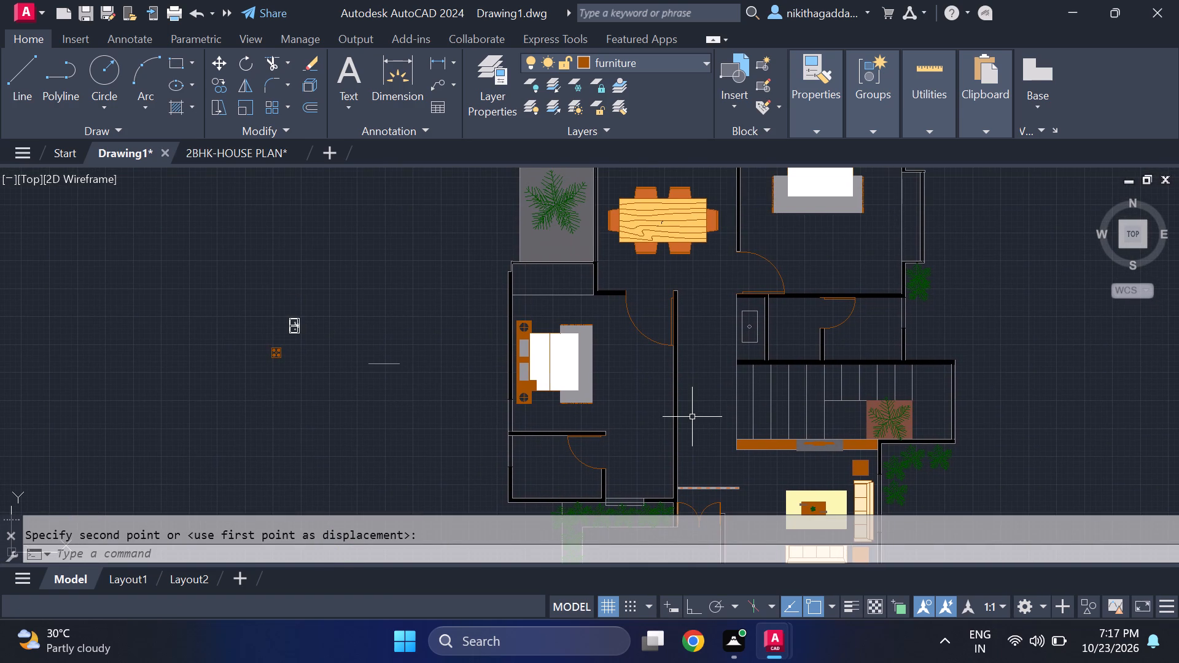
middle_drag(692, 419, 682, 420)
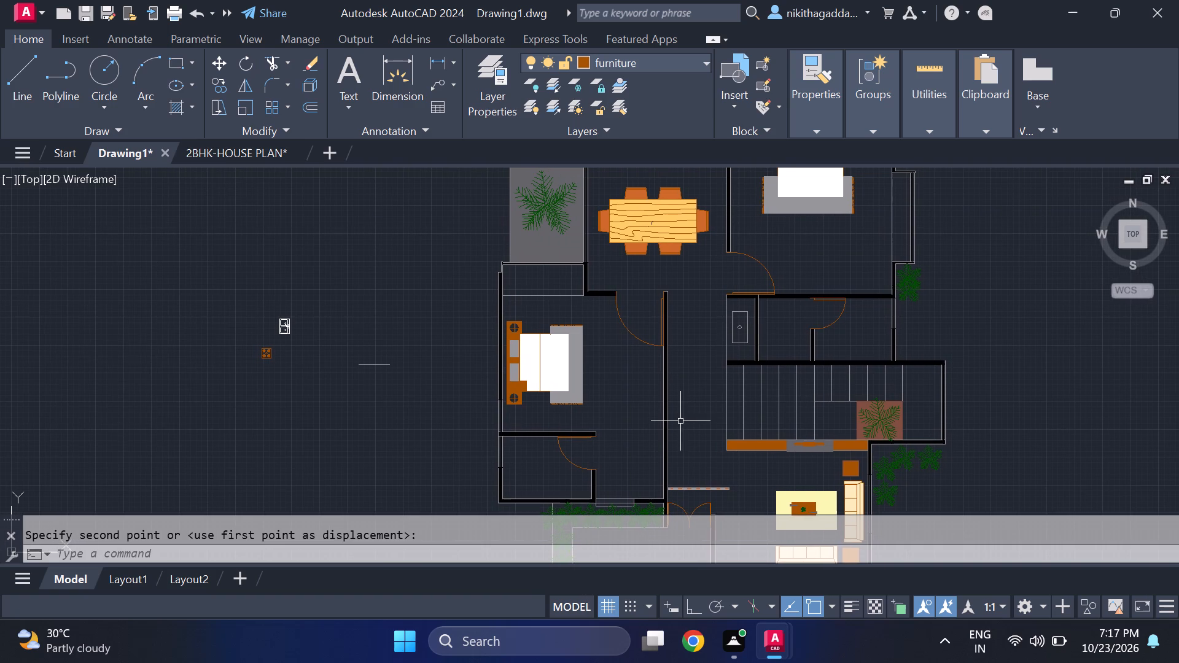
middle_drag(680, 422, 682, 438)
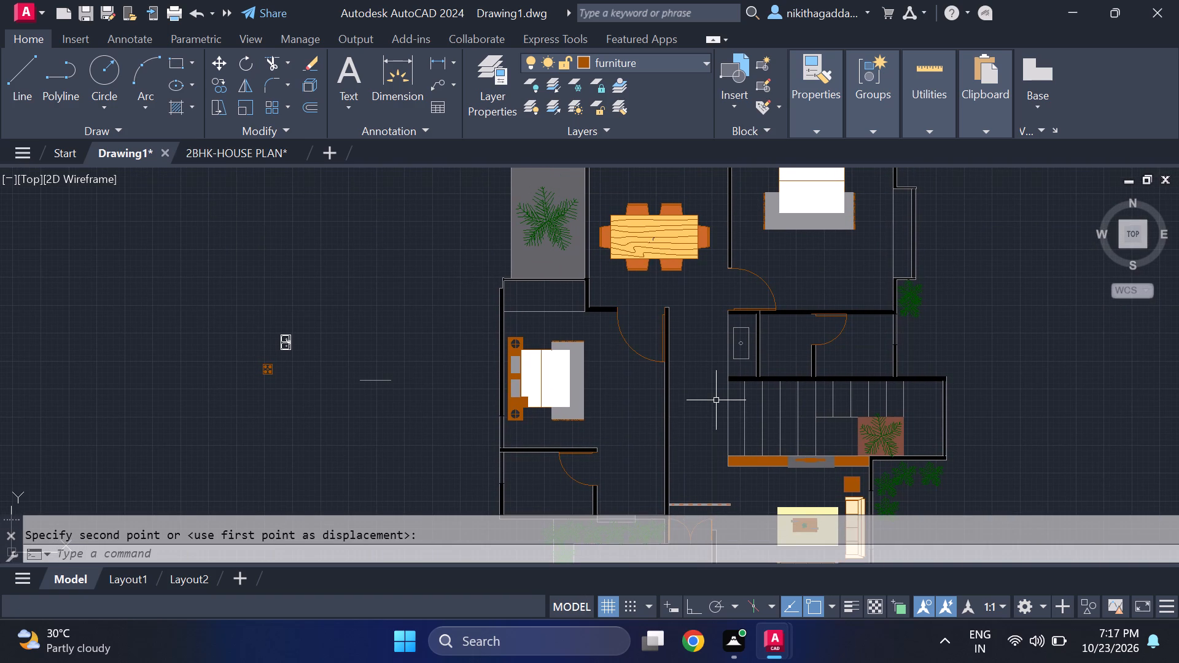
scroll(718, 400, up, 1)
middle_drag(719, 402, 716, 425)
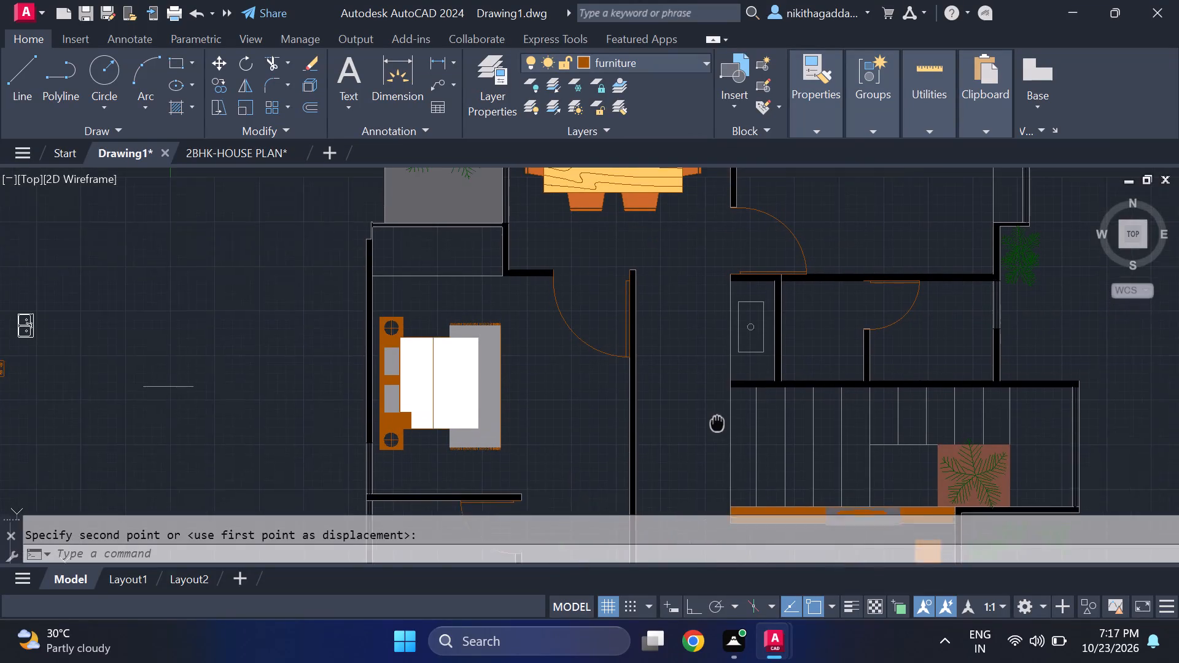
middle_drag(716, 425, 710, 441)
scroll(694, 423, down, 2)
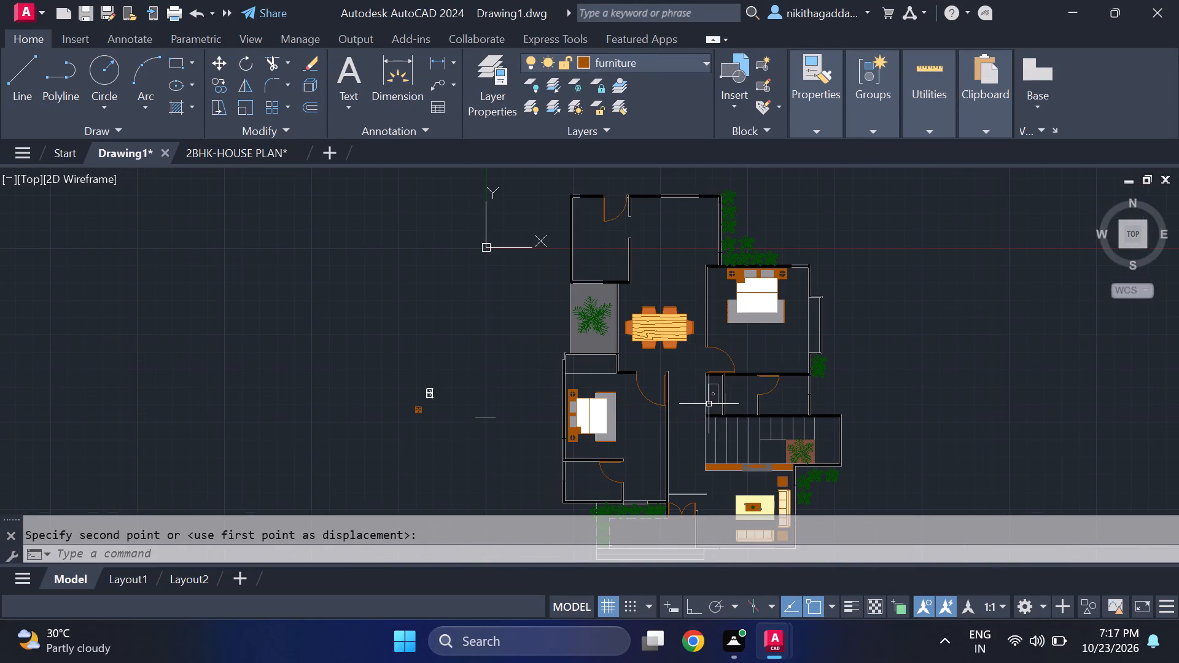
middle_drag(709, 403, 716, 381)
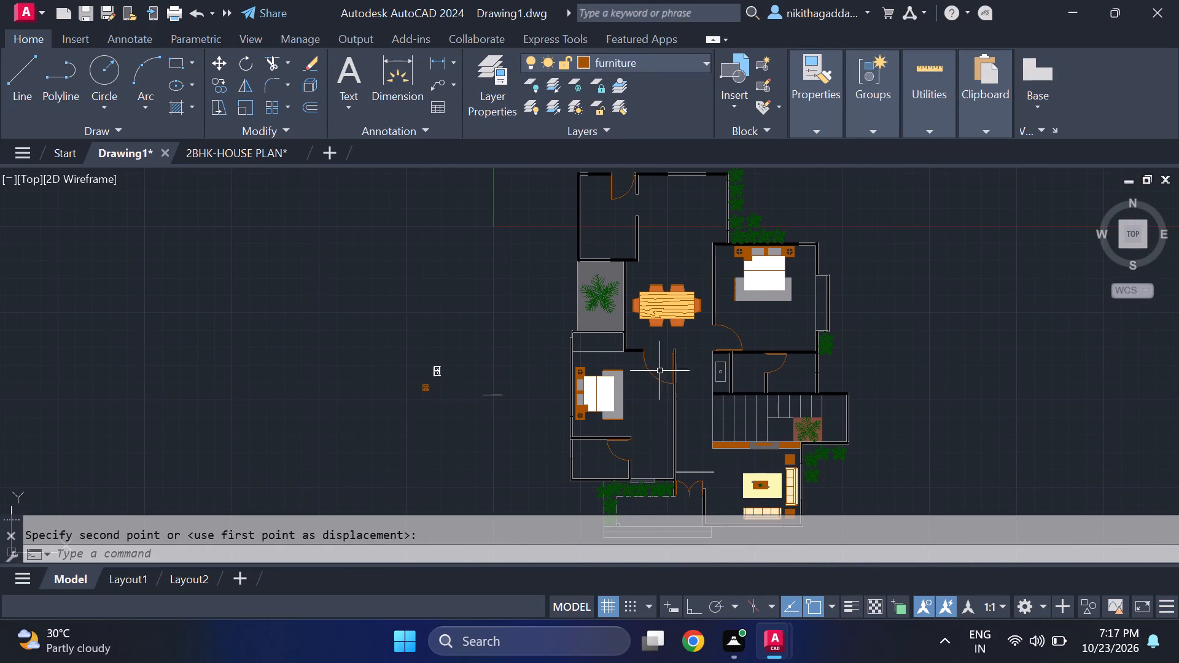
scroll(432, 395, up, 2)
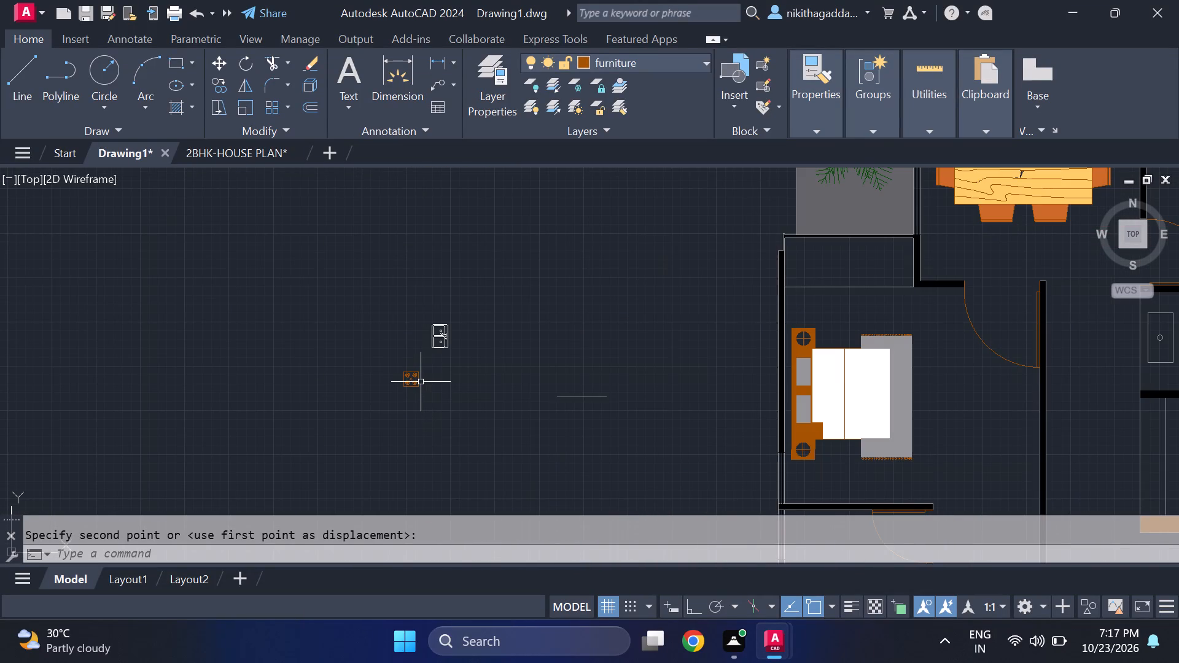
Open the drawing 17'X30'-gf&ff plan from the Documents folder and show its model space.
click(25, 153)
click(63, 338)
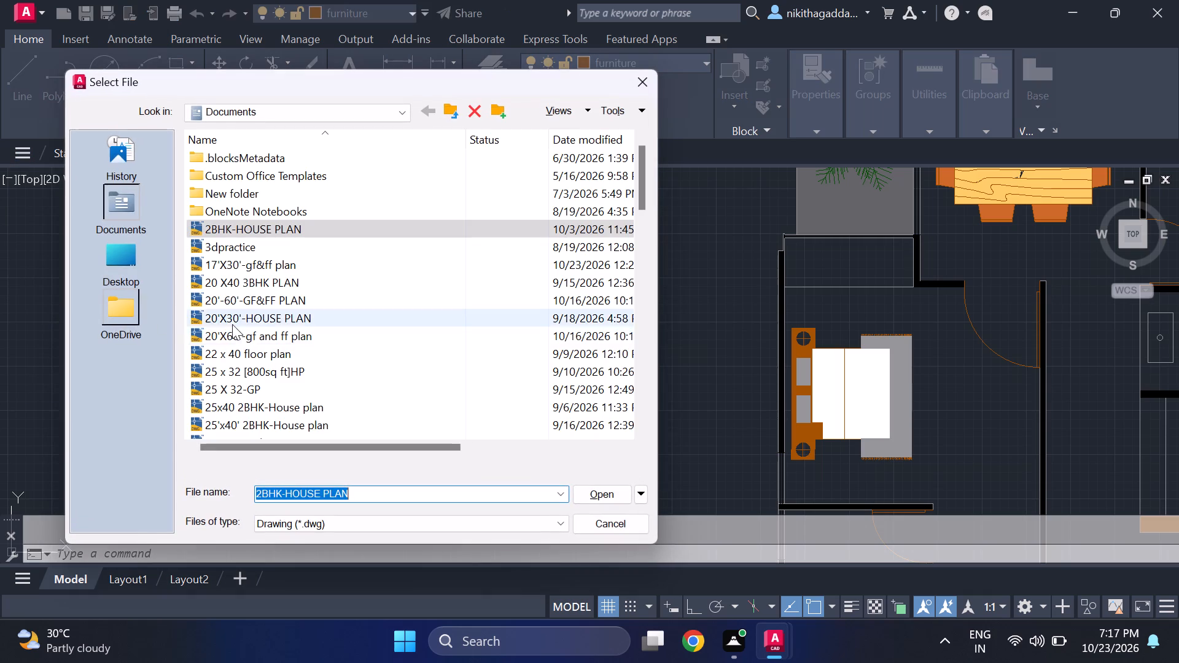
click(286, 258)
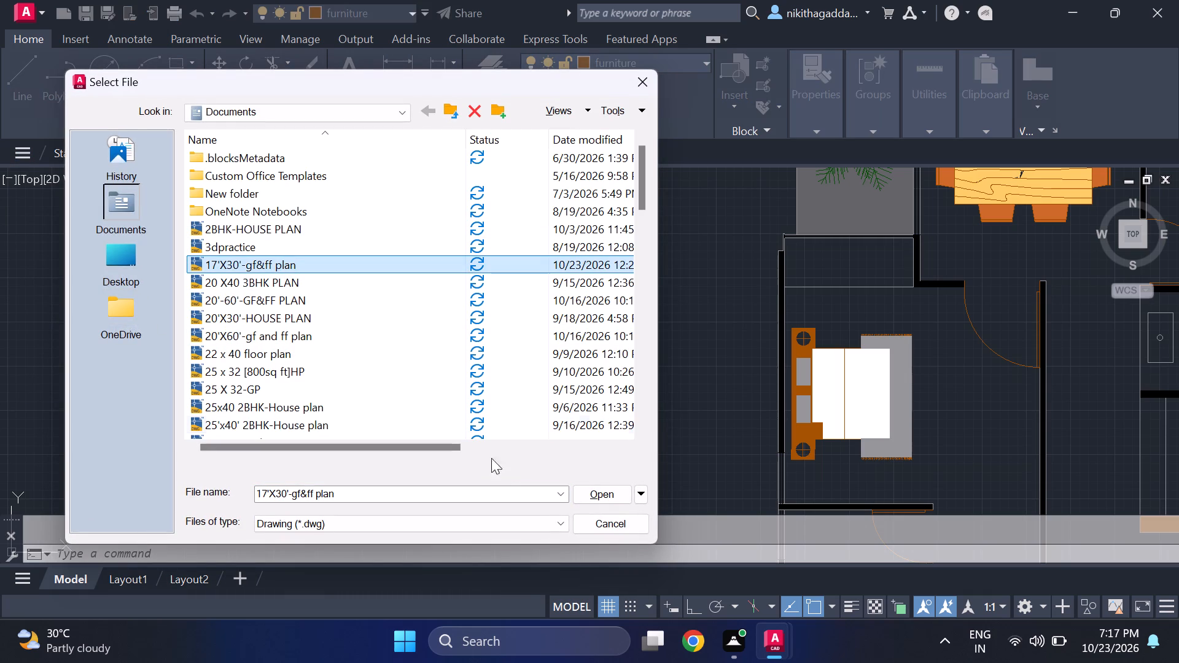
click(583, 486)
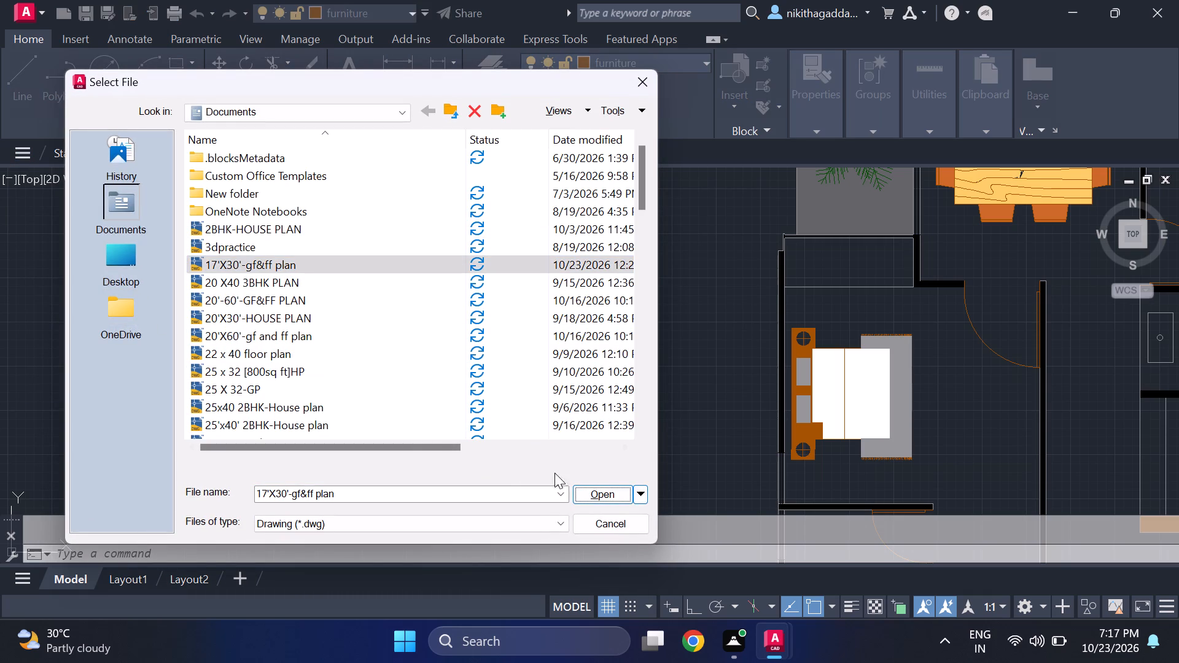
click(612, 490)
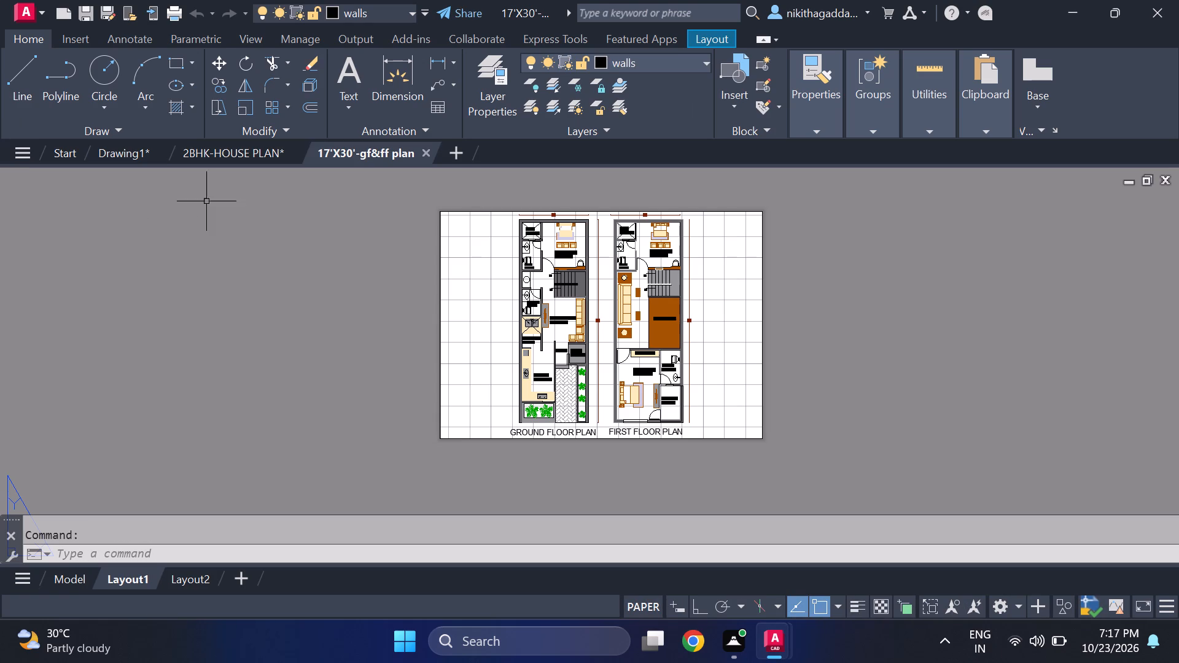
click(71, 575)
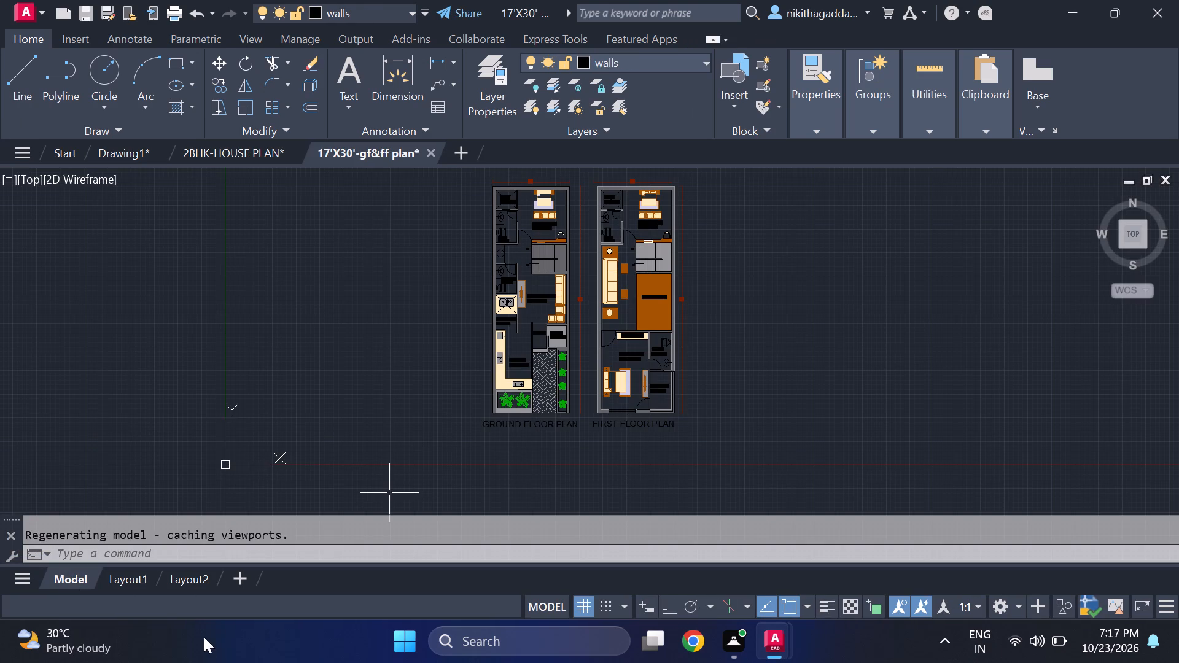
Examine the ground floor plan from the master bedroom down to the kitchen counter and its oval sink.
scroll(152, 599, up, 1)
middle_drag(389, 387, 294, 506)
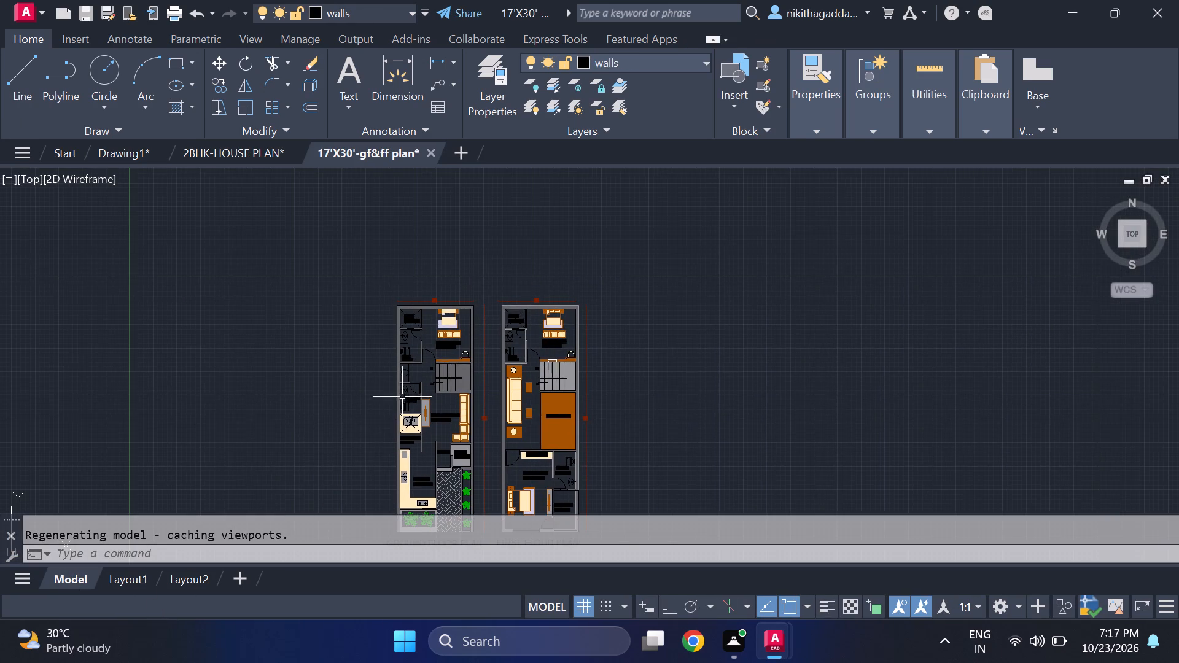
scroll(424, 362, up, 3)
middle_drag(429, 357, 353, 449)
scroll(371, 362, down, 1)
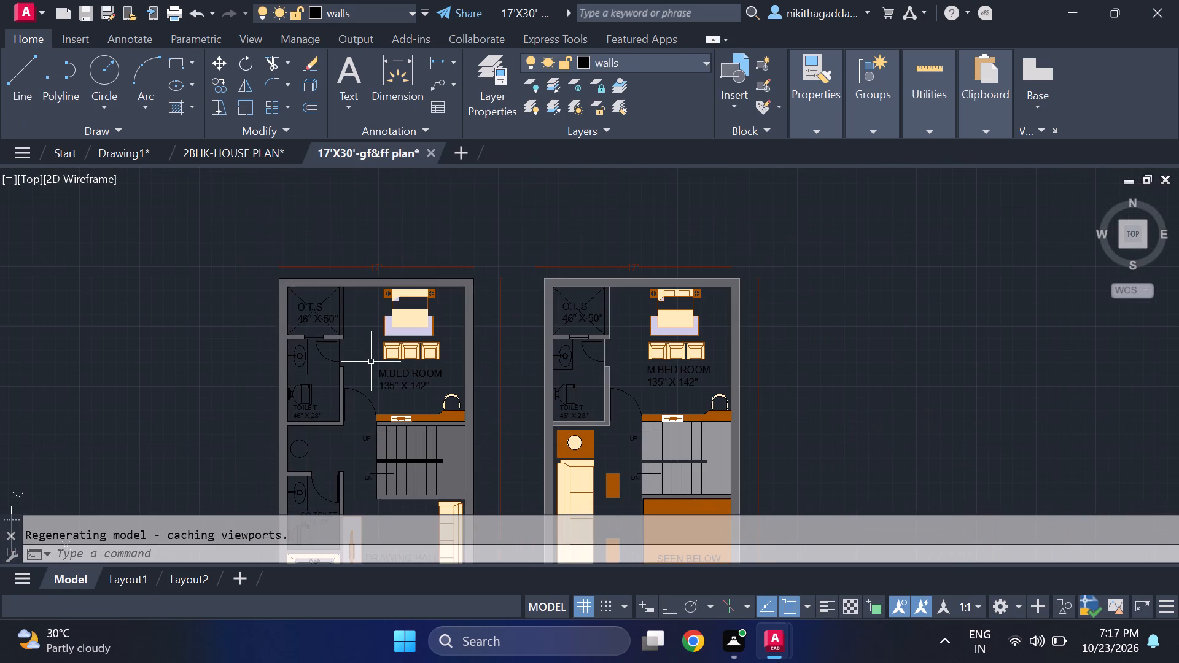
middle_drag(370, 373, 305, 308)
middle_click(305, 305)
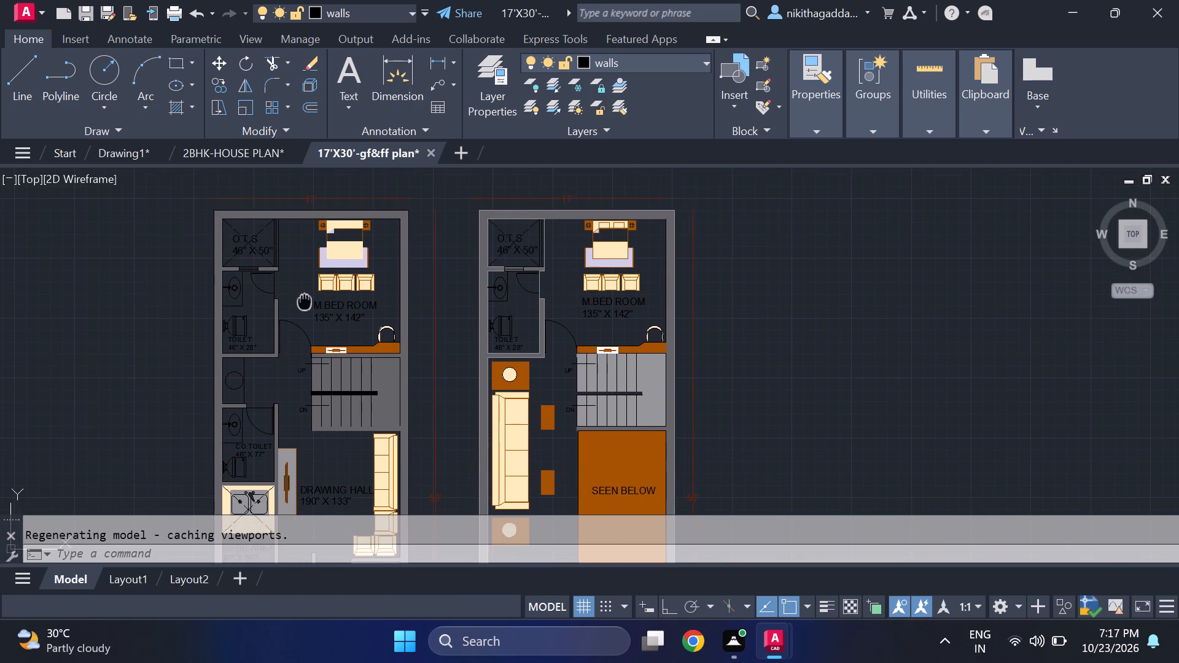
middle_drag(309, 459, 504, 252)
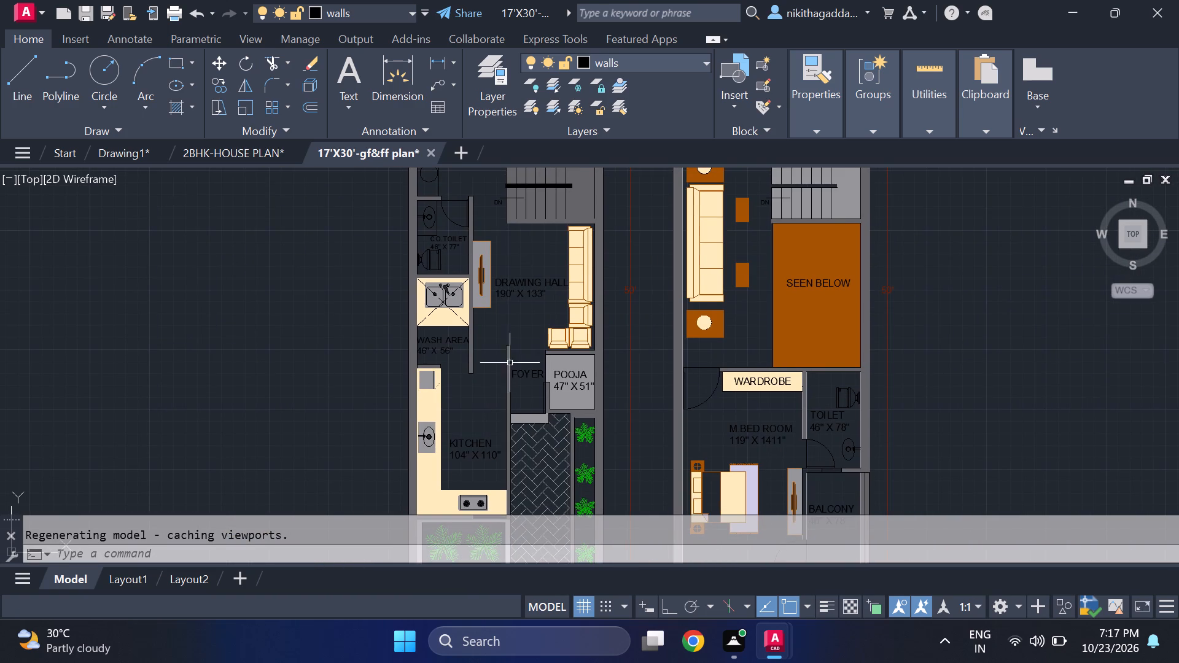
scroll(434, 439, up, 3)
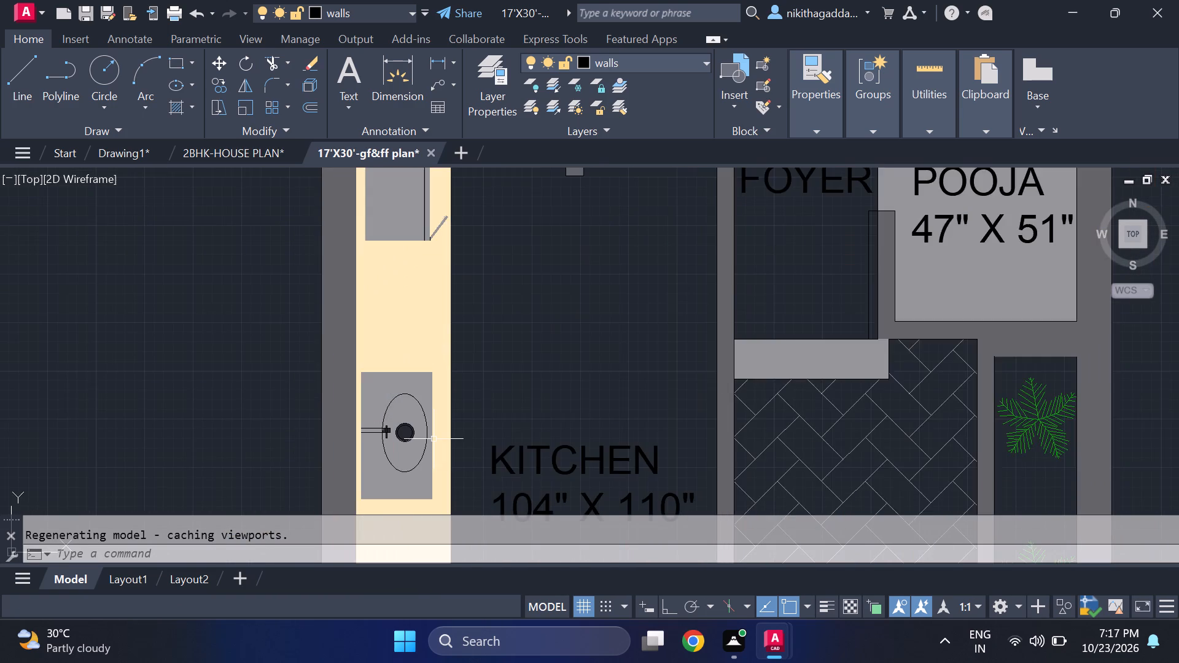
scroll(418, 432, down, 3)
scroll(410, 421, up, 4)
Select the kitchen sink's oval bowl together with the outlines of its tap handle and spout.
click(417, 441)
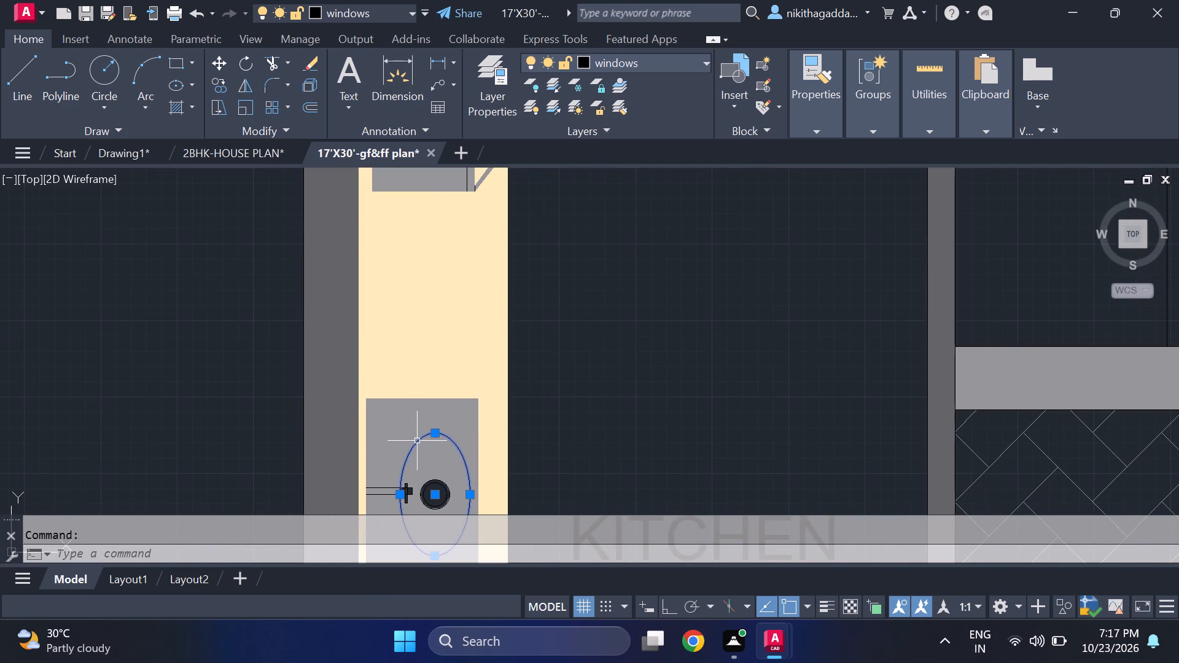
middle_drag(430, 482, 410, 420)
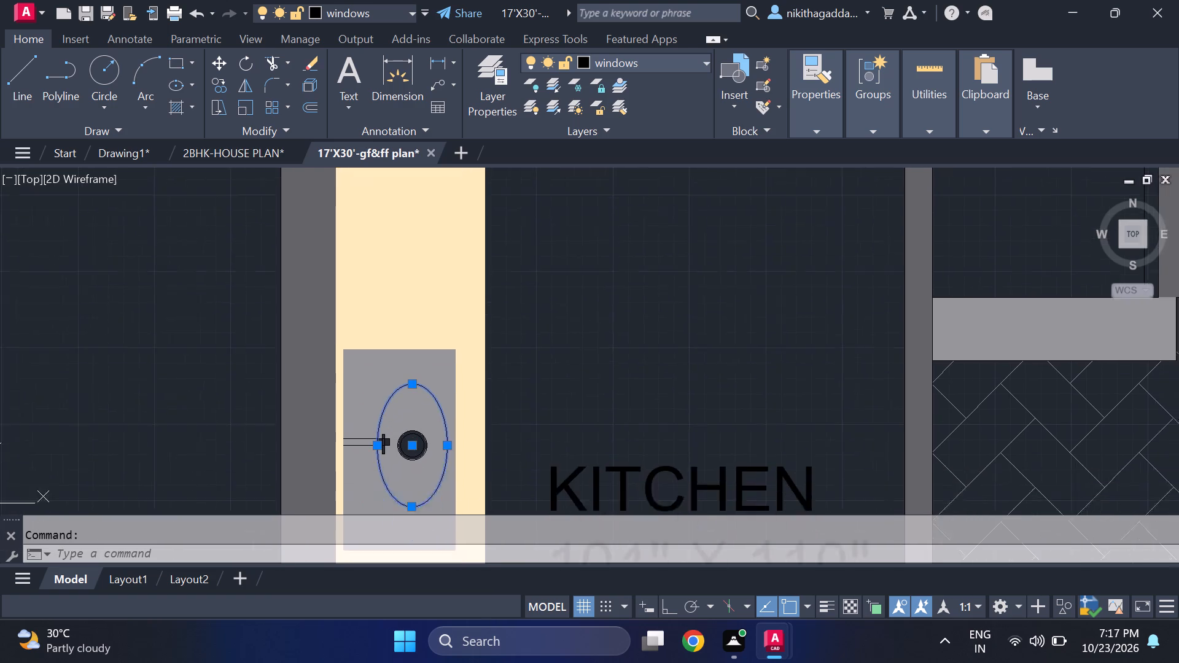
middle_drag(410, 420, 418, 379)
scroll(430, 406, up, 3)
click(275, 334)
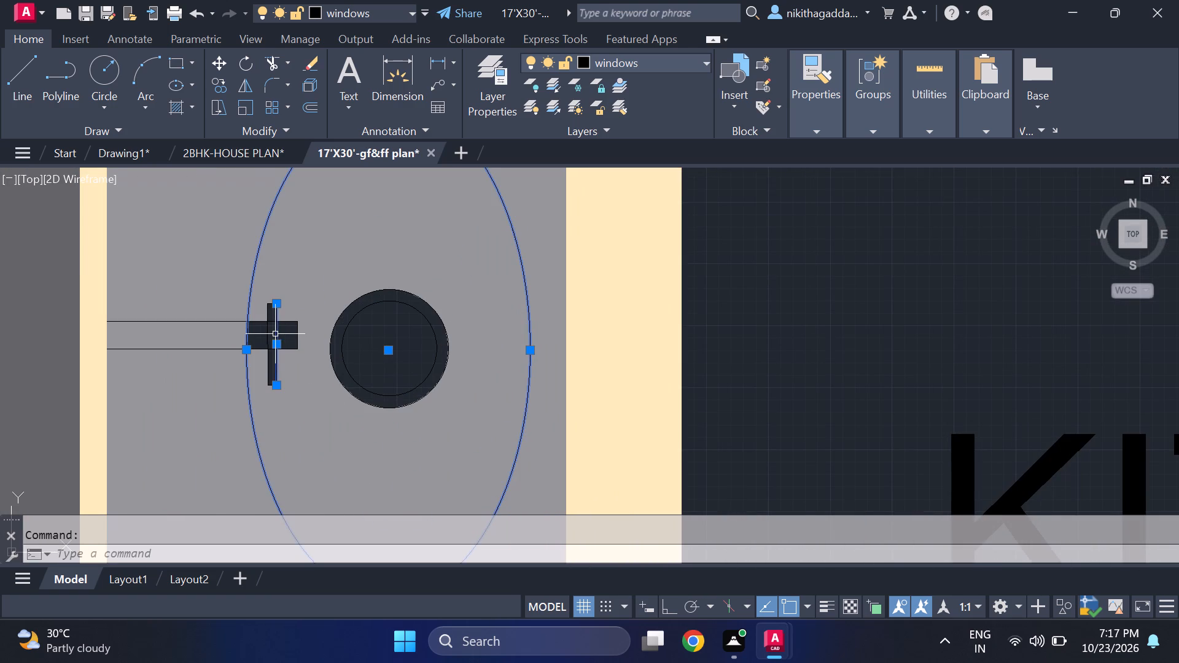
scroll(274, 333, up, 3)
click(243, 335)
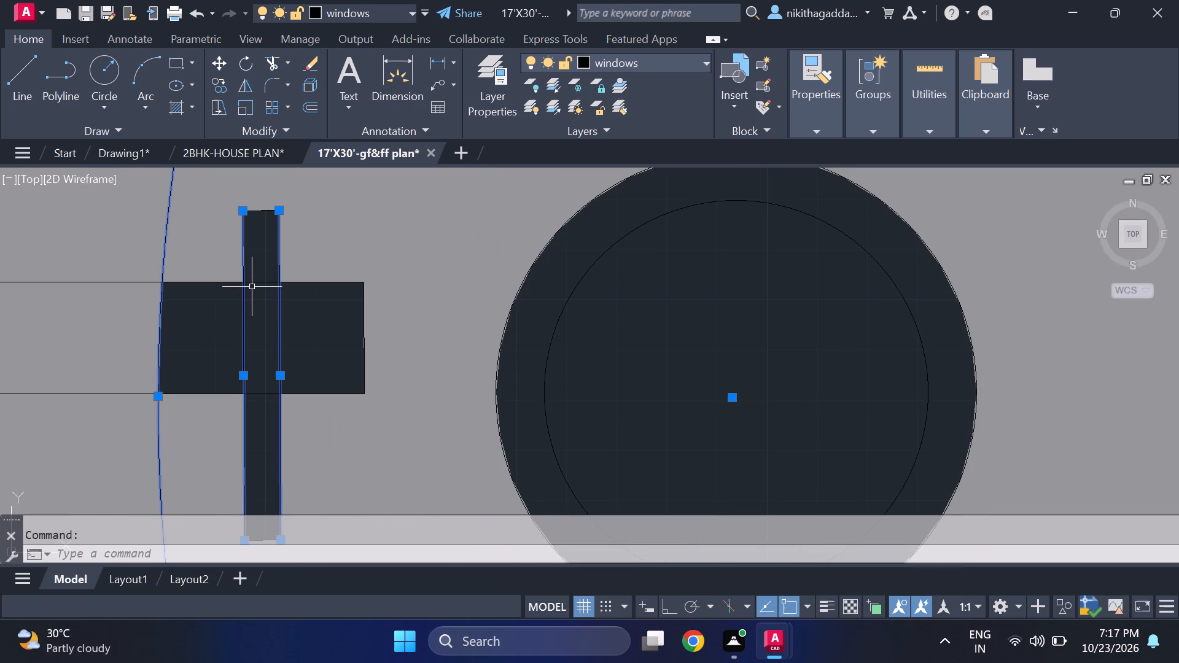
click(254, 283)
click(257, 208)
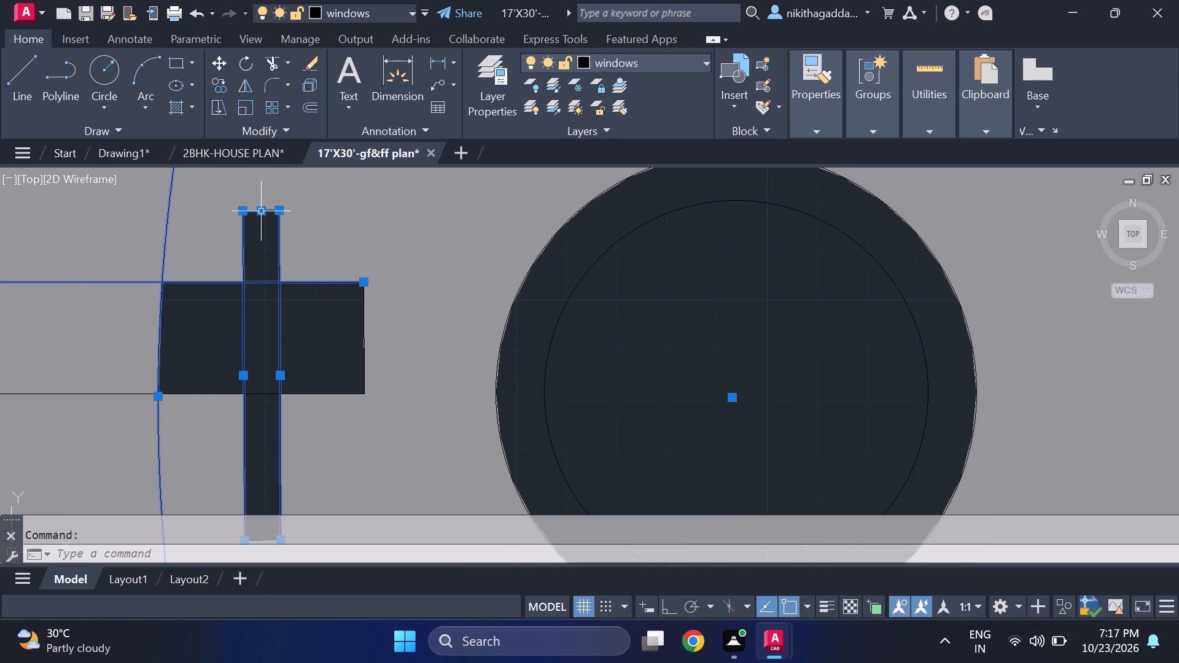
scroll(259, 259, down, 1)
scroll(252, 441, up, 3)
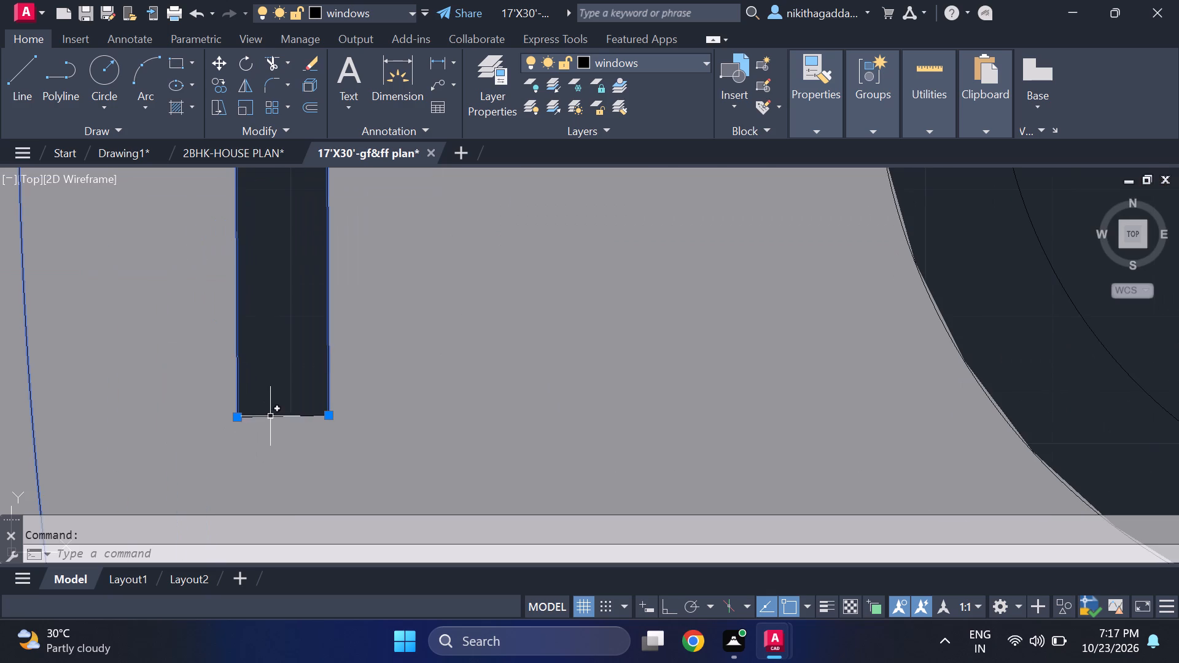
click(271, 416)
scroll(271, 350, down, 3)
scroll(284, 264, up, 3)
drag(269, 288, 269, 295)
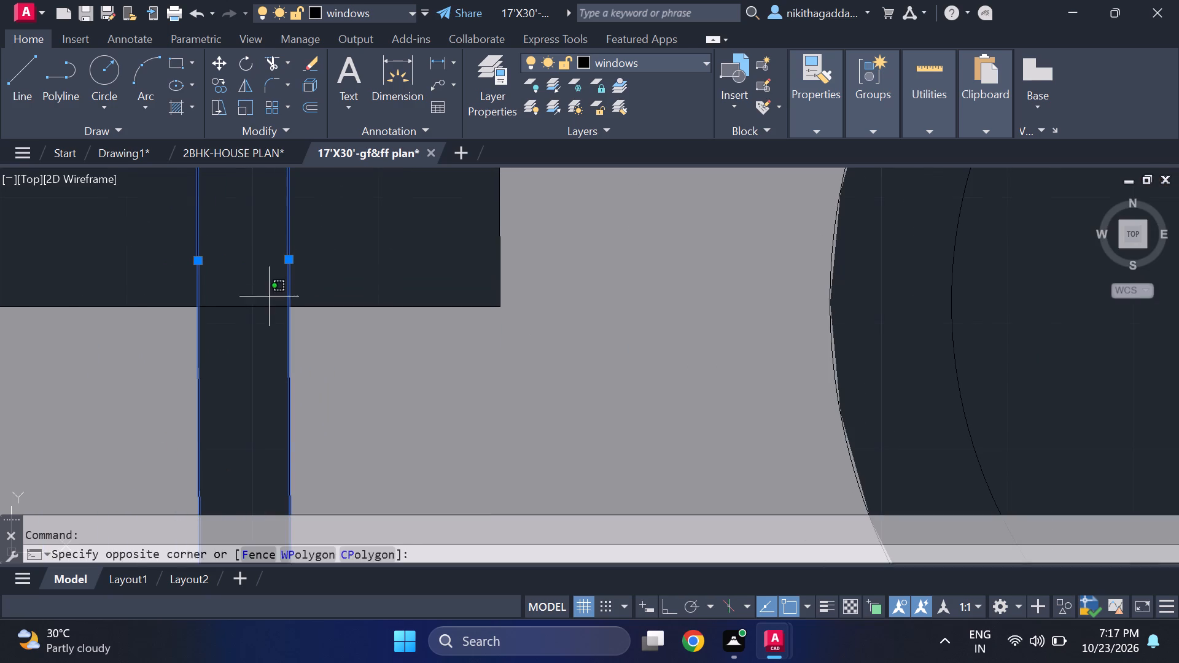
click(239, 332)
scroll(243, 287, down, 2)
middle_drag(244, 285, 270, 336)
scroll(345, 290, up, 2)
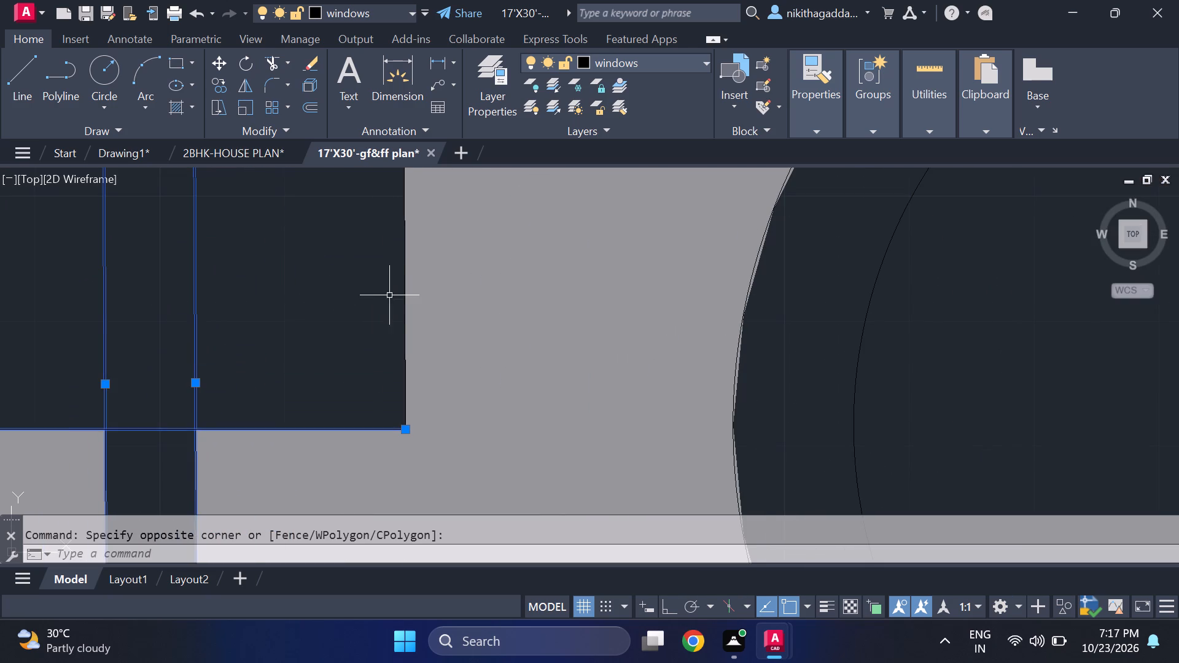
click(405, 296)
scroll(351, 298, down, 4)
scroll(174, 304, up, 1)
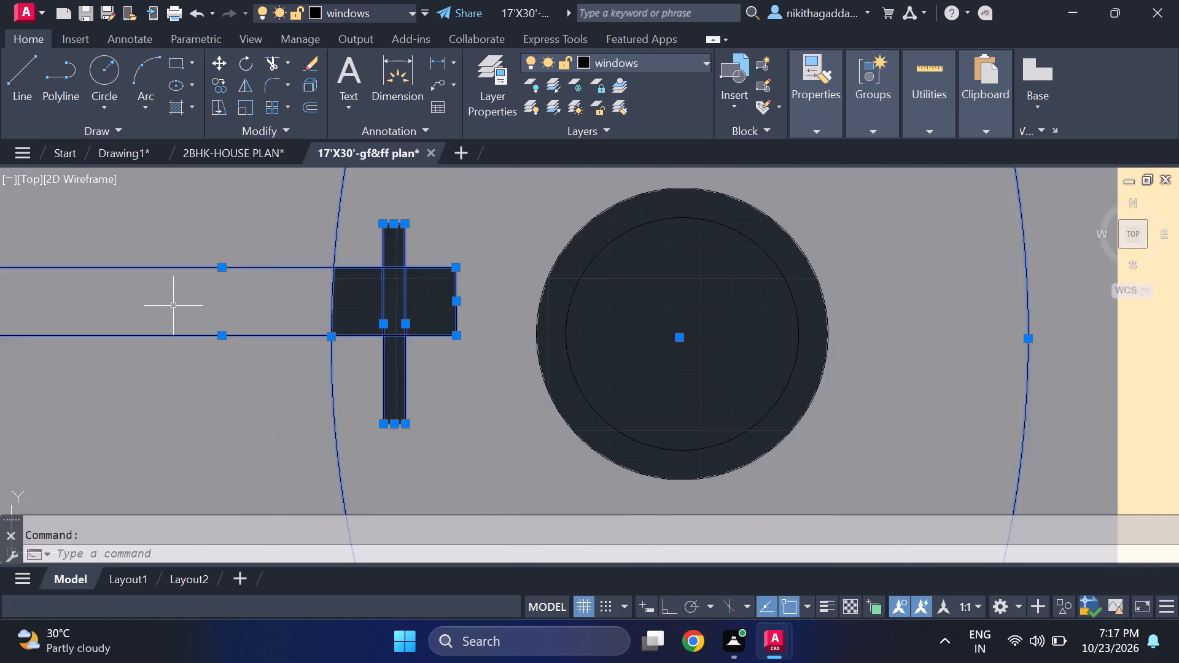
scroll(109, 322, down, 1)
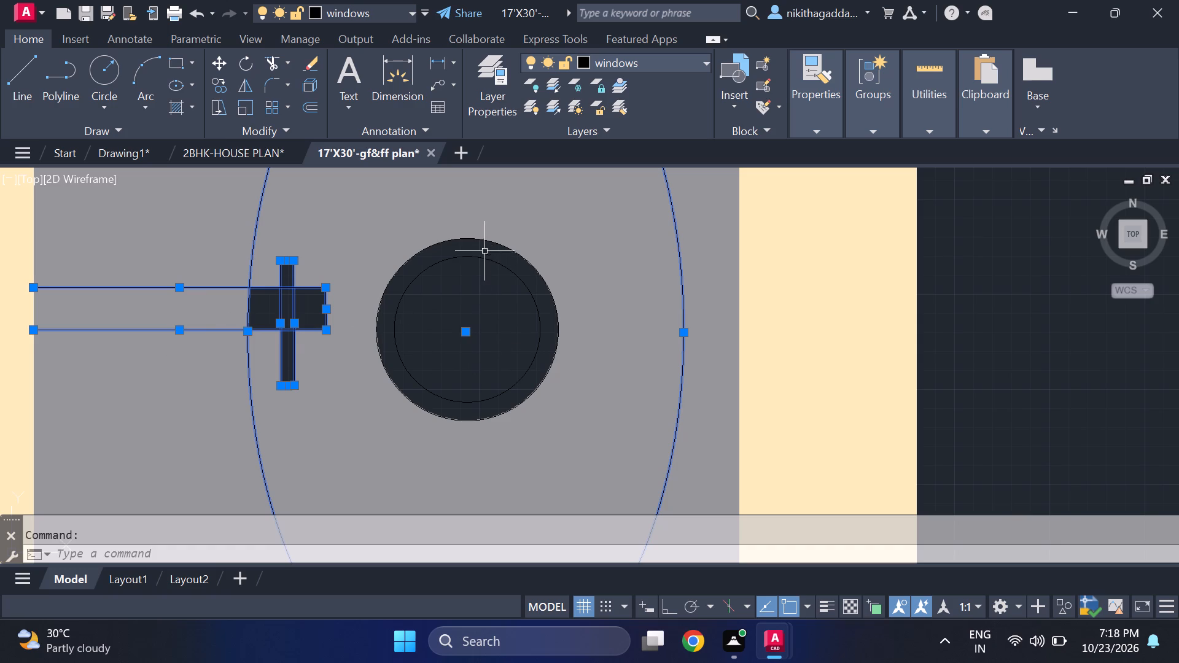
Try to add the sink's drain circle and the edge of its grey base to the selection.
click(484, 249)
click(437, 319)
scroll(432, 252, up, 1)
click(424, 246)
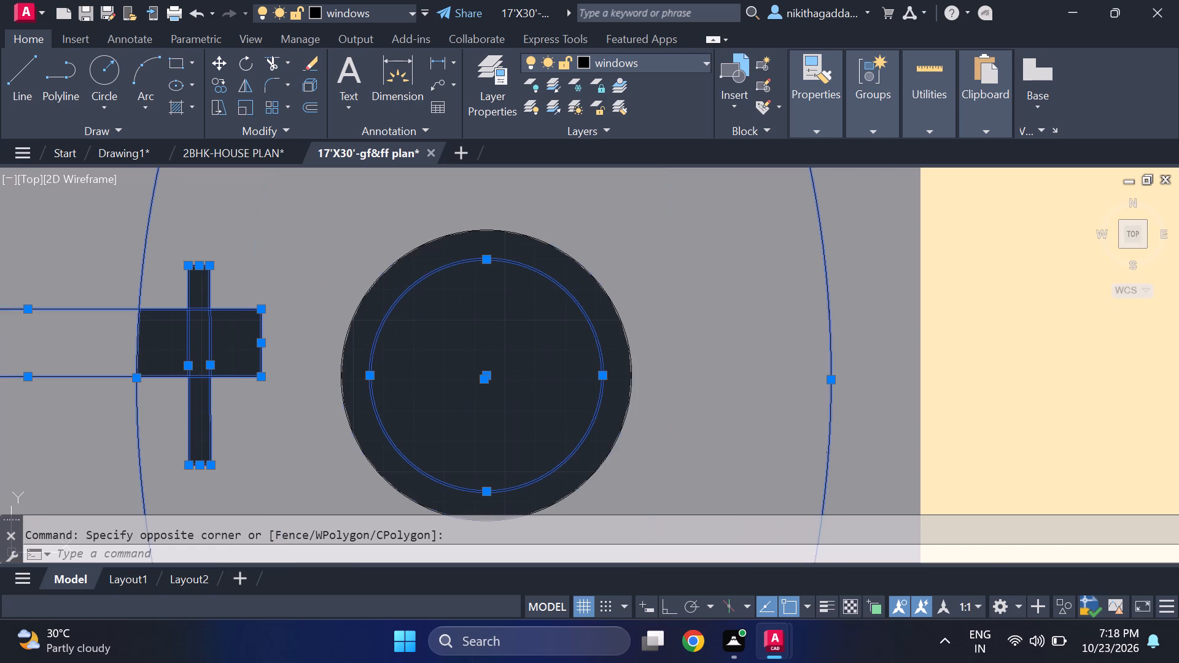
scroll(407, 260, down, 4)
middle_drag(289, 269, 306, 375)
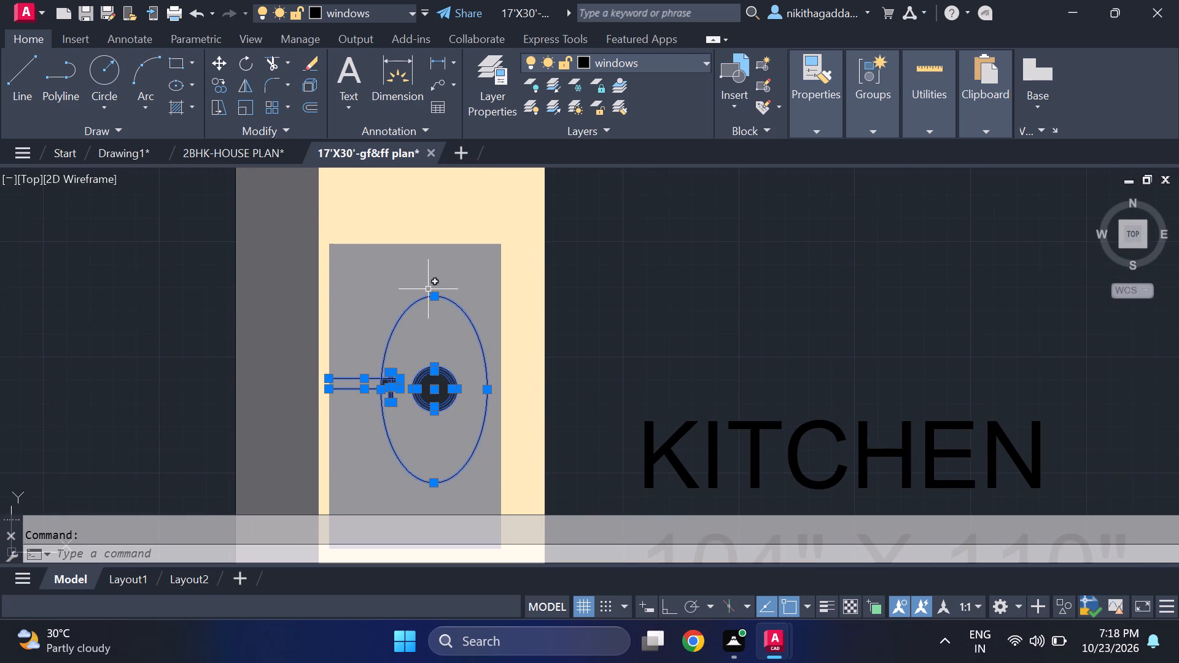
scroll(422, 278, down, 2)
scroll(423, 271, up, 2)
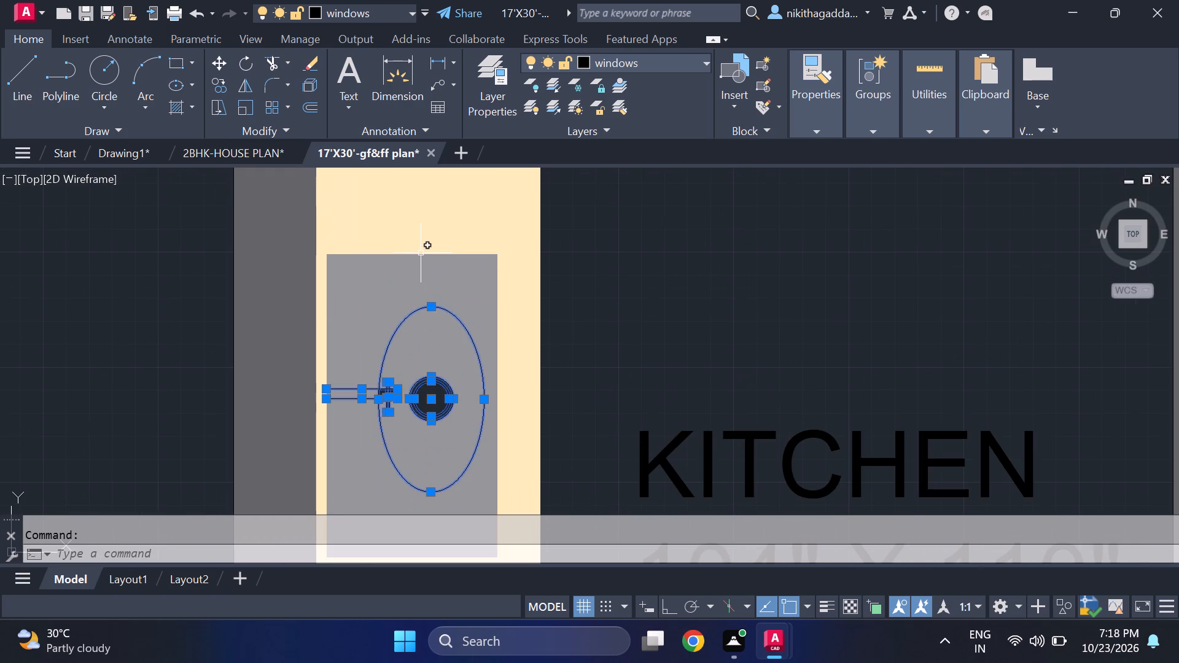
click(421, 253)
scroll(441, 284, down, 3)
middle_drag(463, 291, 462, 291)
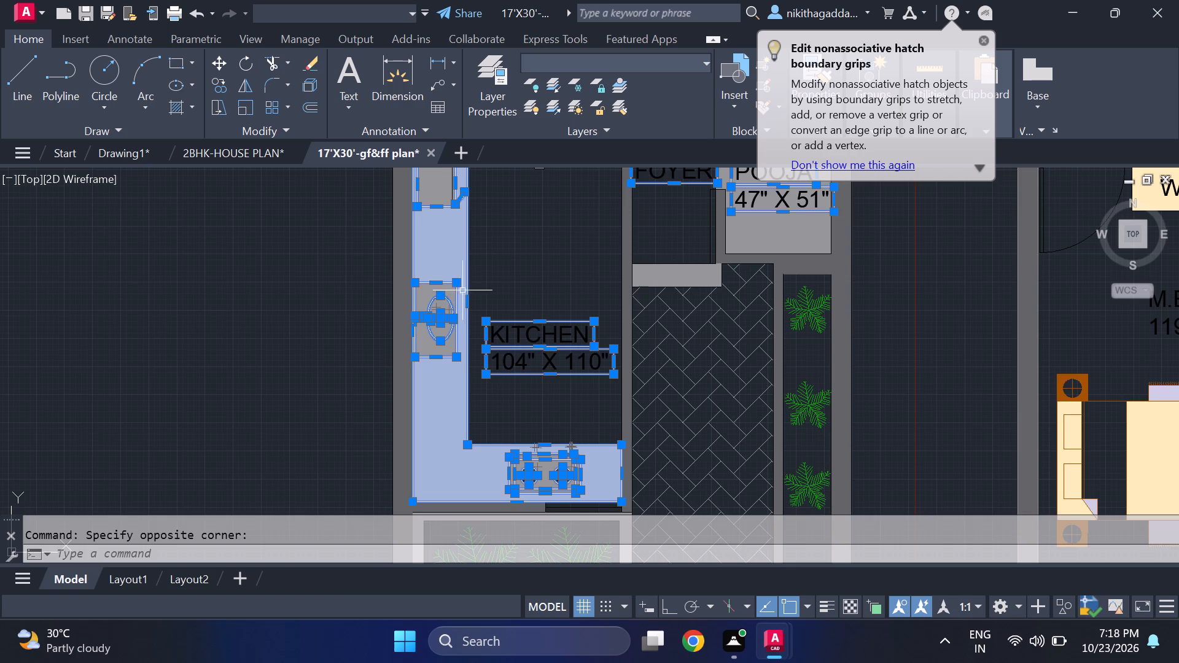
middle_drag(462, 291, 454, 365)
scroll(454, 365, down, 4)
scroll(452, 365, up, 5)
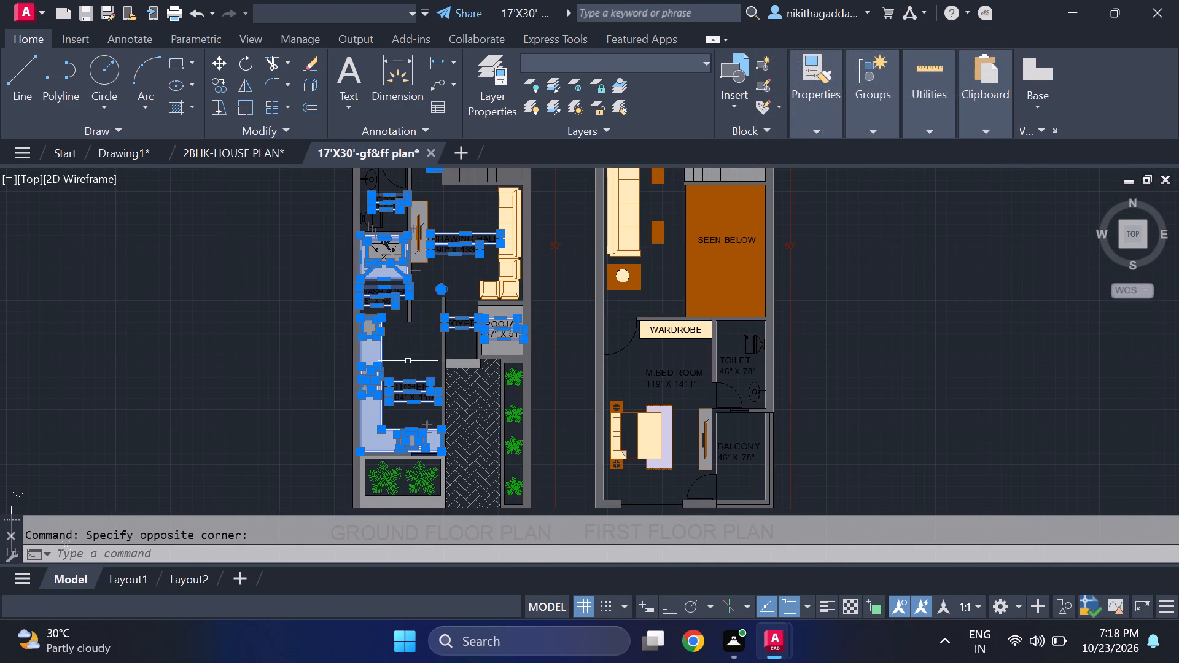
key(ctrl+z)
Select the kitchen sink's oval bowl together with the inner and outer circles of its drain.
scroll(416, 368, down, 3)
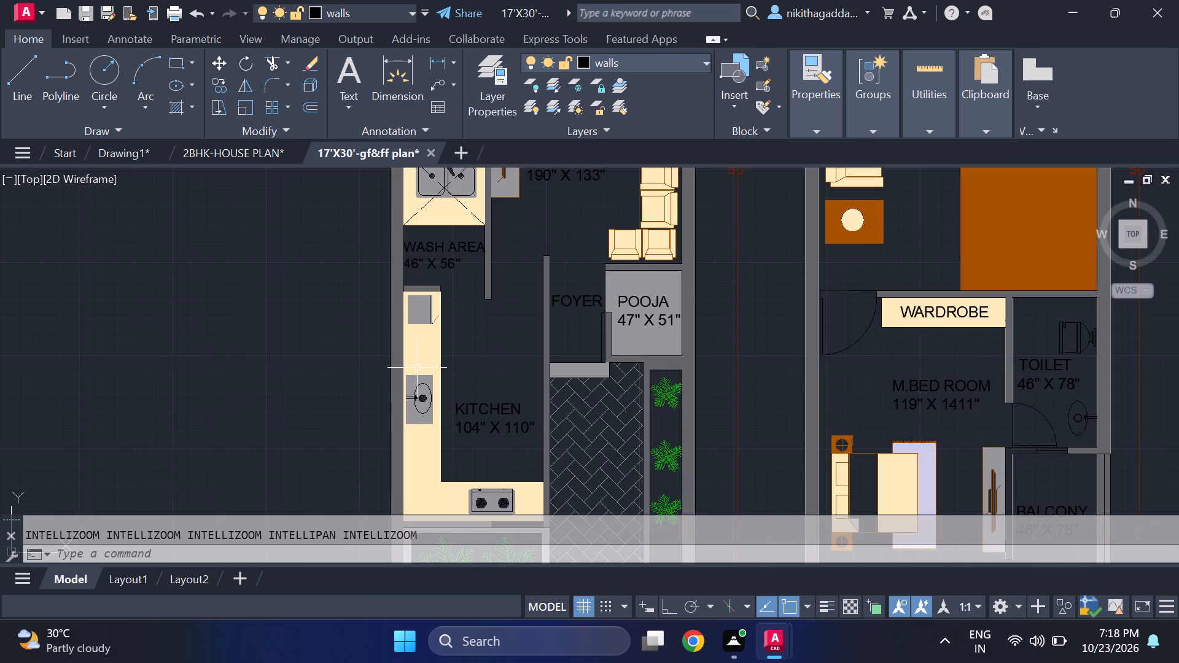
scroll(413, 373, up, 3)
click(438, 414)
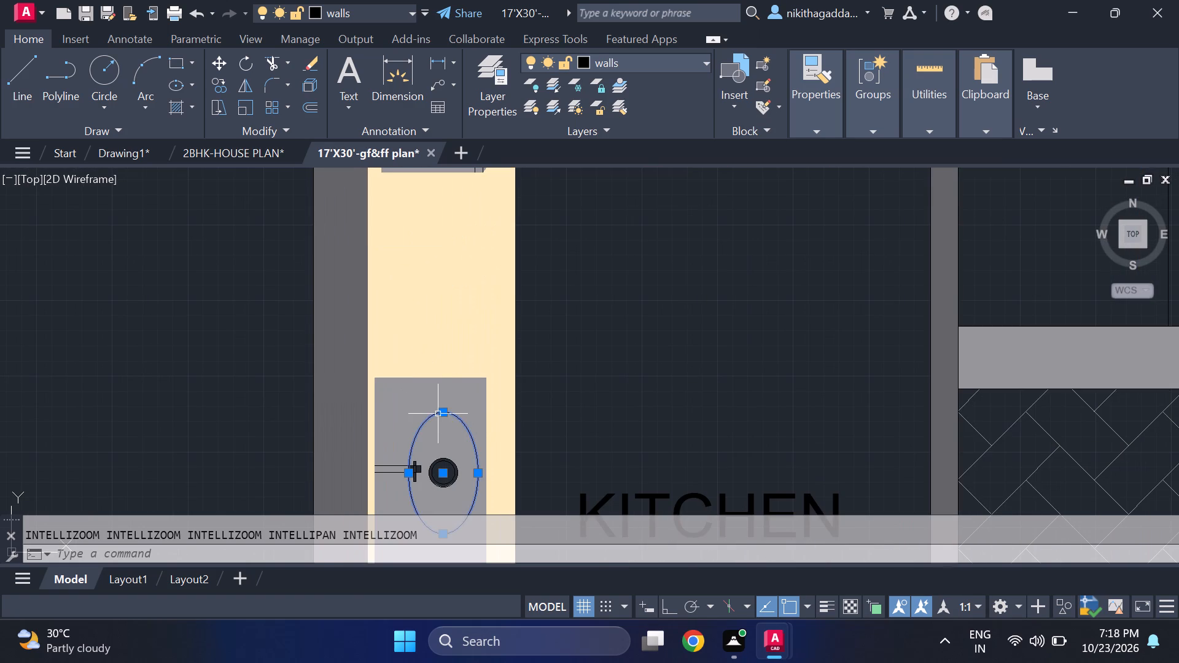
middle_drag(427, 471, 408, 398)
scroll(408, 395, up, 2)
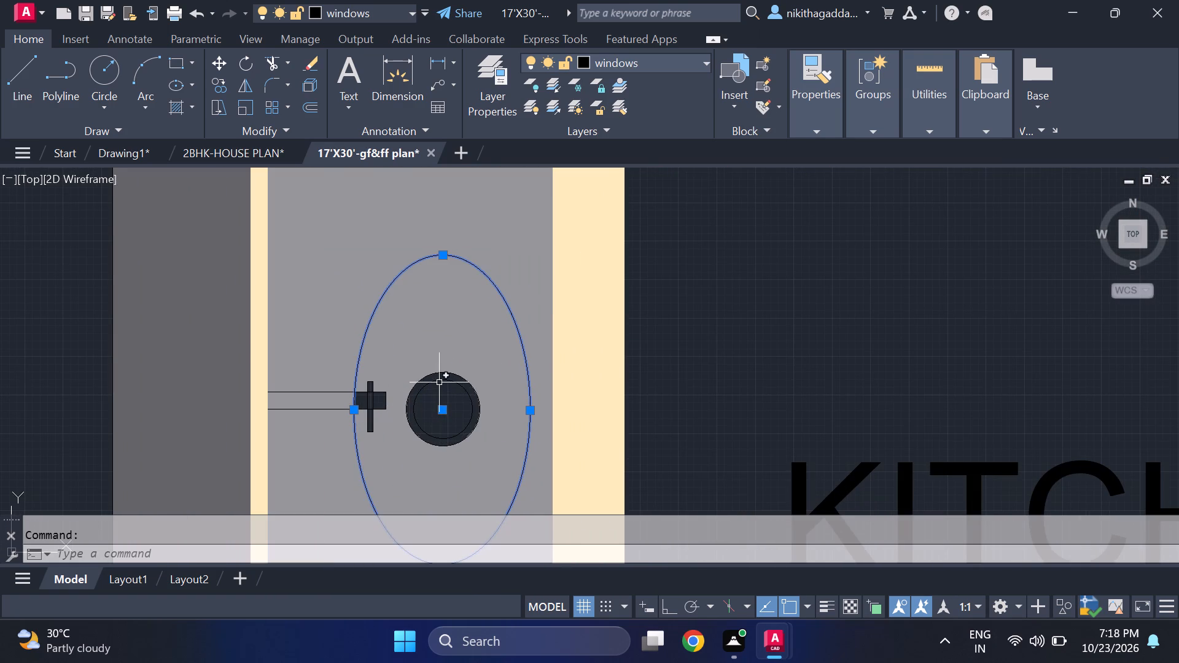
click(440, 382)
scroll(439, 379, up, 2)
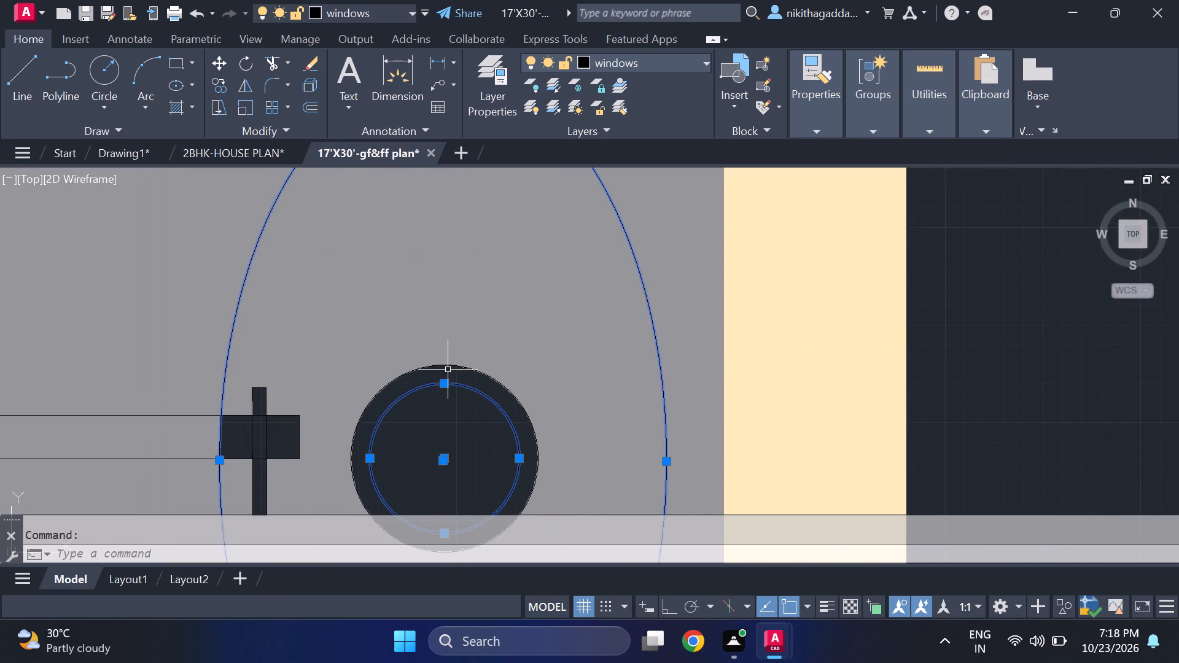
click(451, 365)
scroll(234, 424, up, 1)
scroll(314, 412, up, 1)
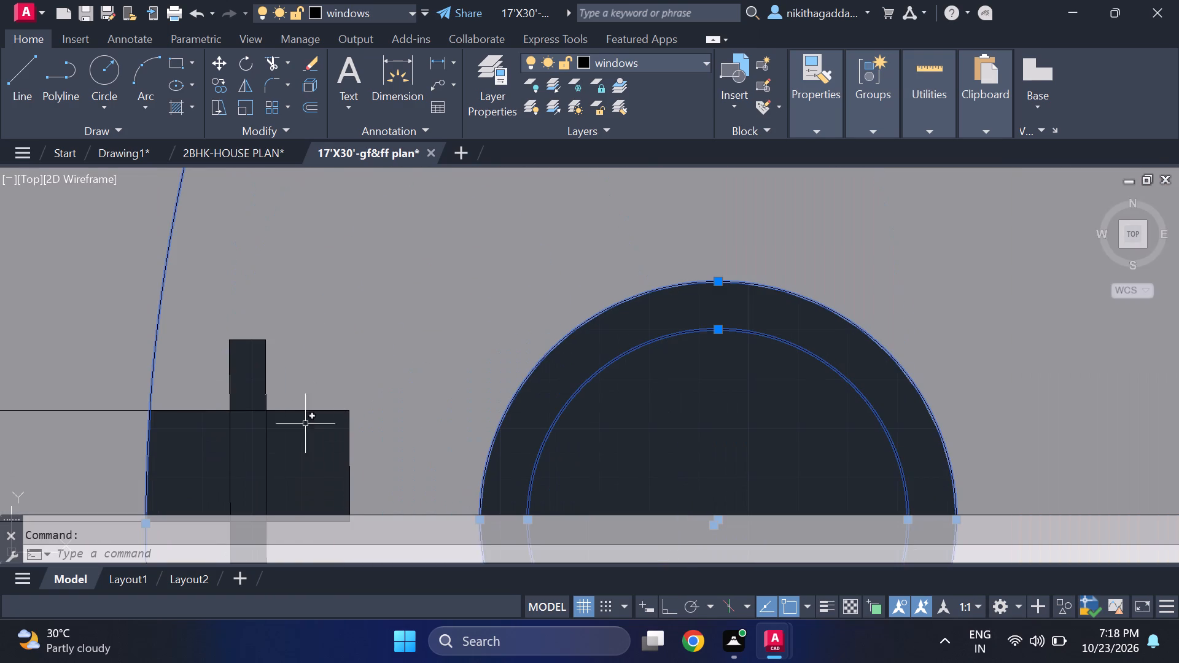
Add the outlines of the sink's tap handle and spout to the selection.
click(294, 430)
click(156, 460)
click(249, 409)
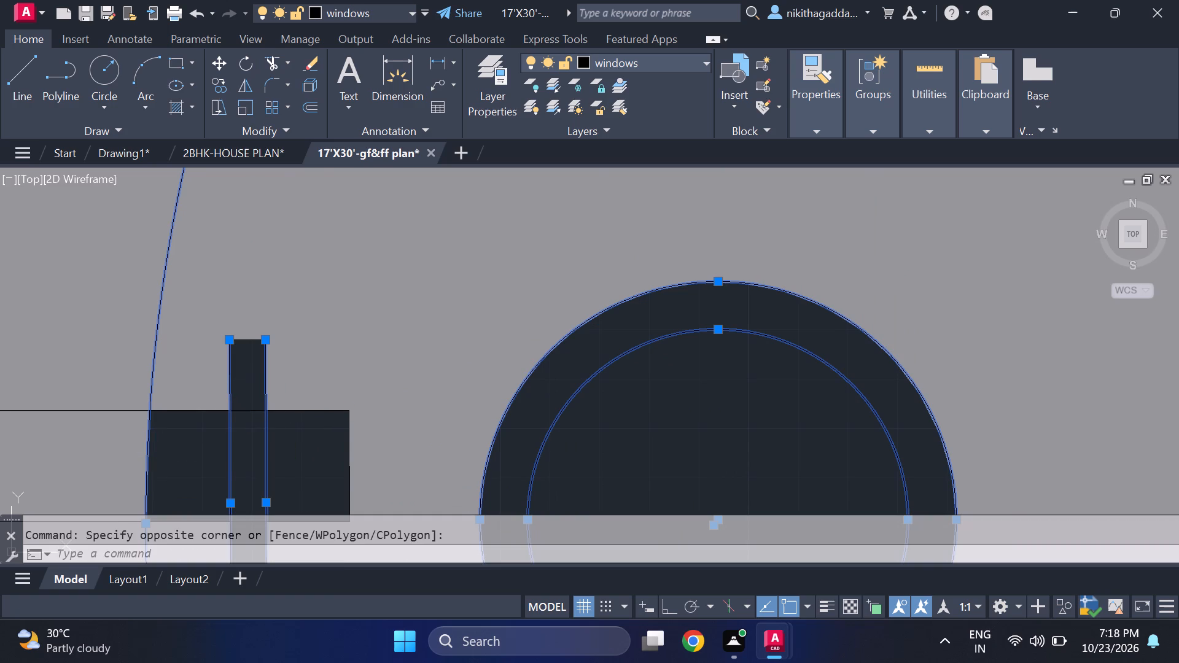
click(250, 339)
scroll(298, 415, down, 2)
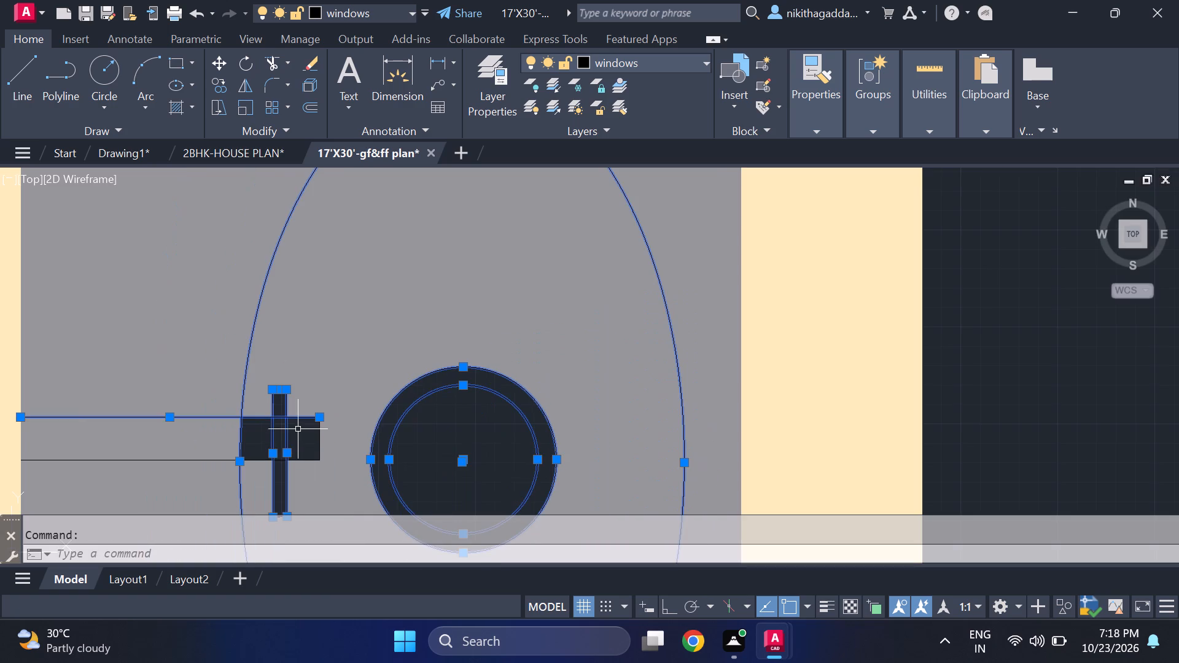
scroll(304, 449, up, 2)
click(339, 455)
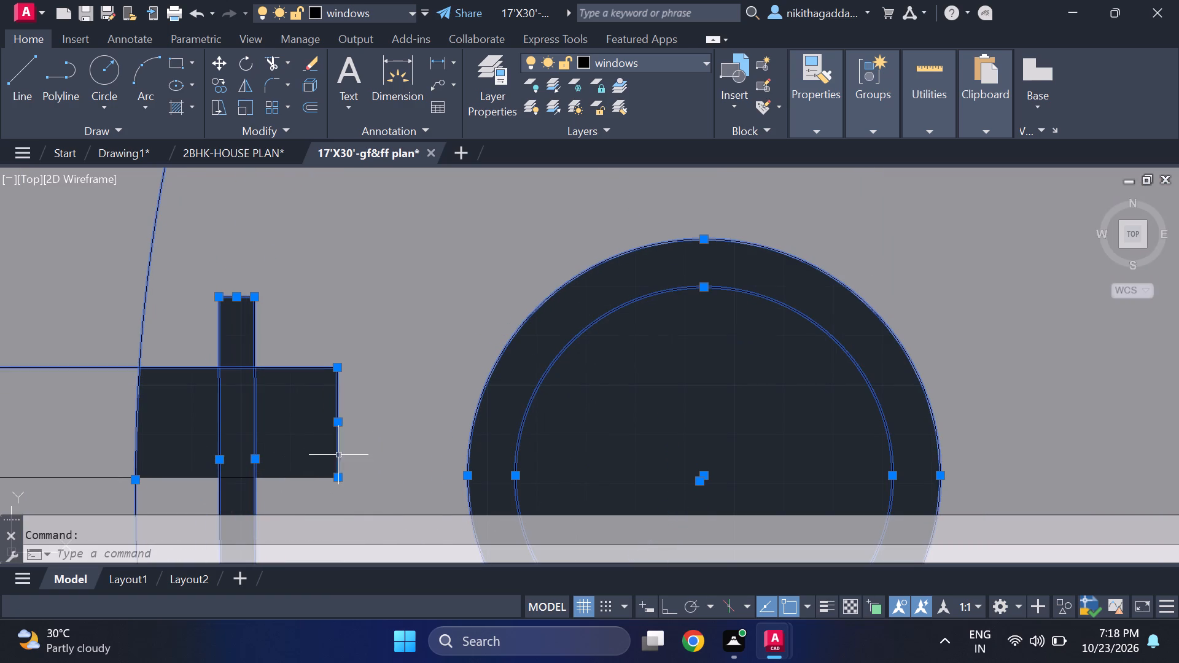
click(306, 476)
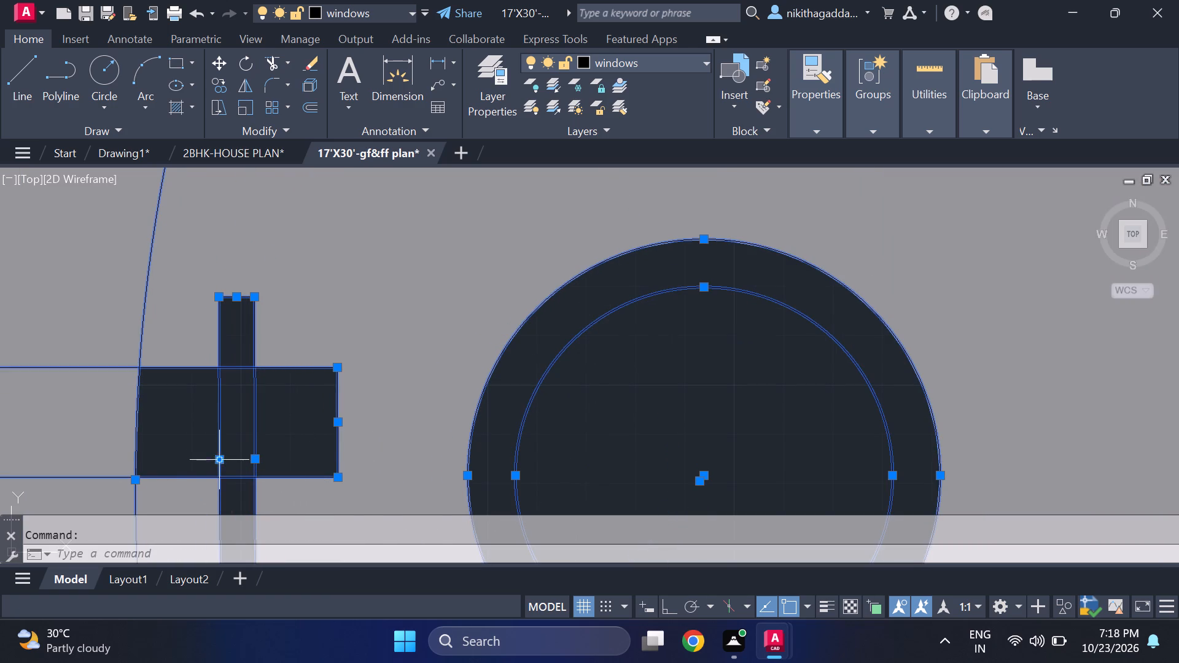
Add the long line below the two-burner stove's knobs and the left knob's ellipses to the selection.
scroll(171, 451, down, 3)
scroll(107, 455, up, 1)
middle_drag(107, 455, 177, 402)
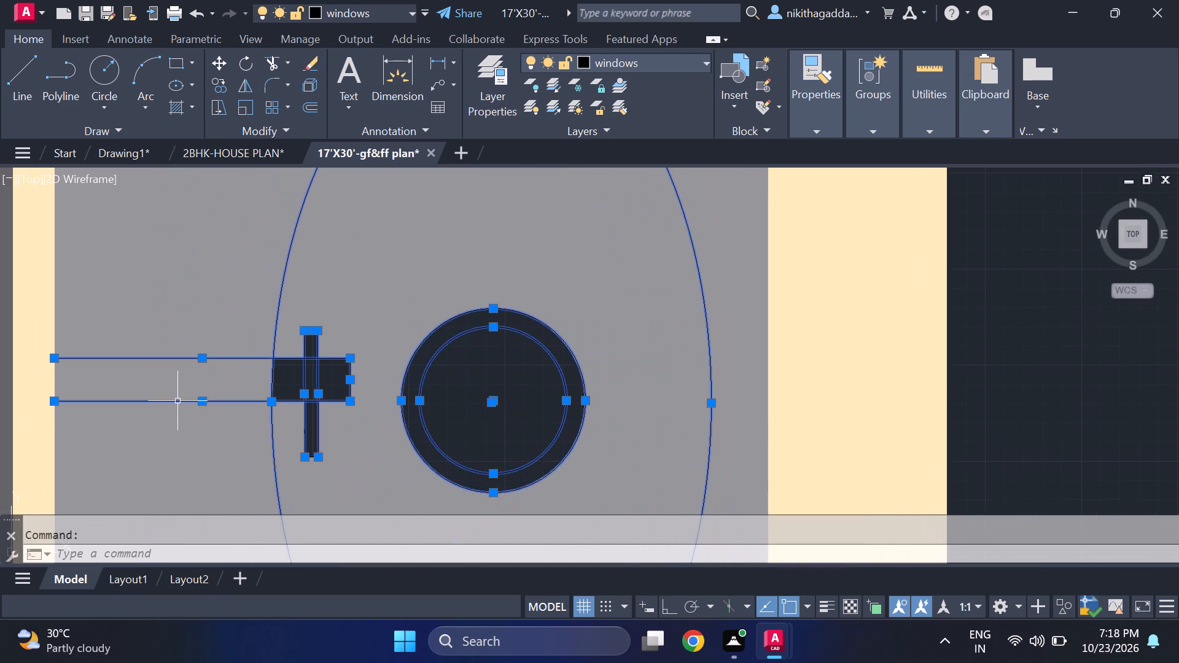
scroll(262, 446, up, 2)
scroll(278, 443, down, 5)
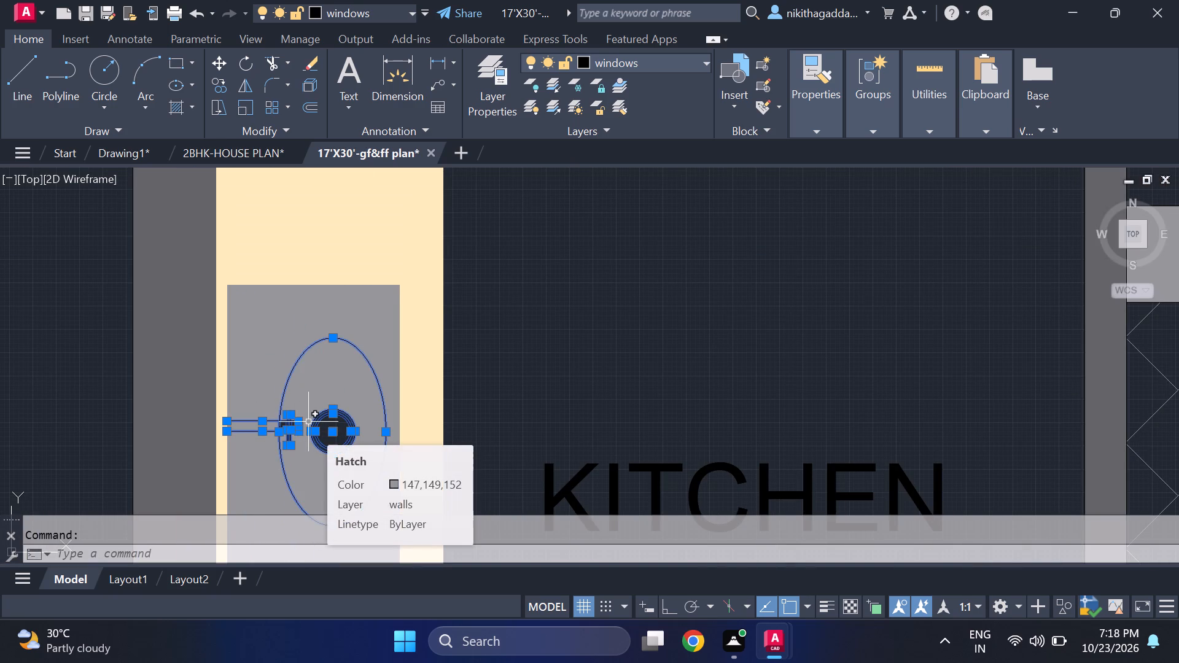
scroll(373, 363, down, 3)
middle_drag(447, 498, 387, 402)
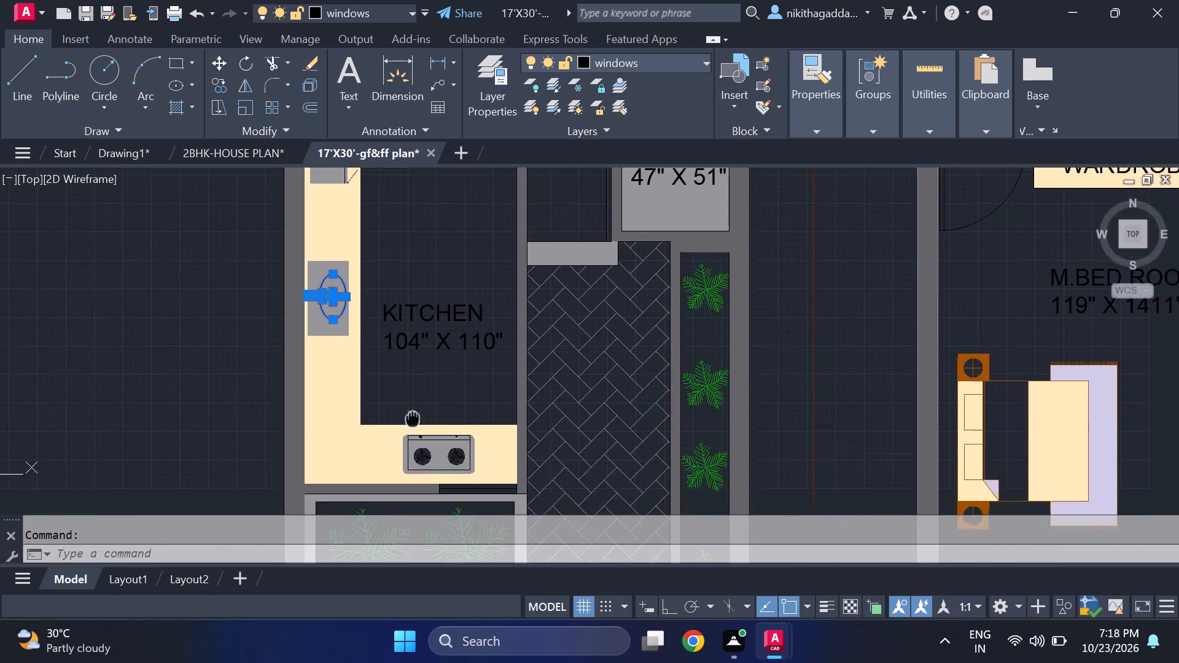
middle_drag(387, 402, 376, 370)
scroll(376, 370, up, 3)
click(453, 413)
scroll(390, 399, up, 1)
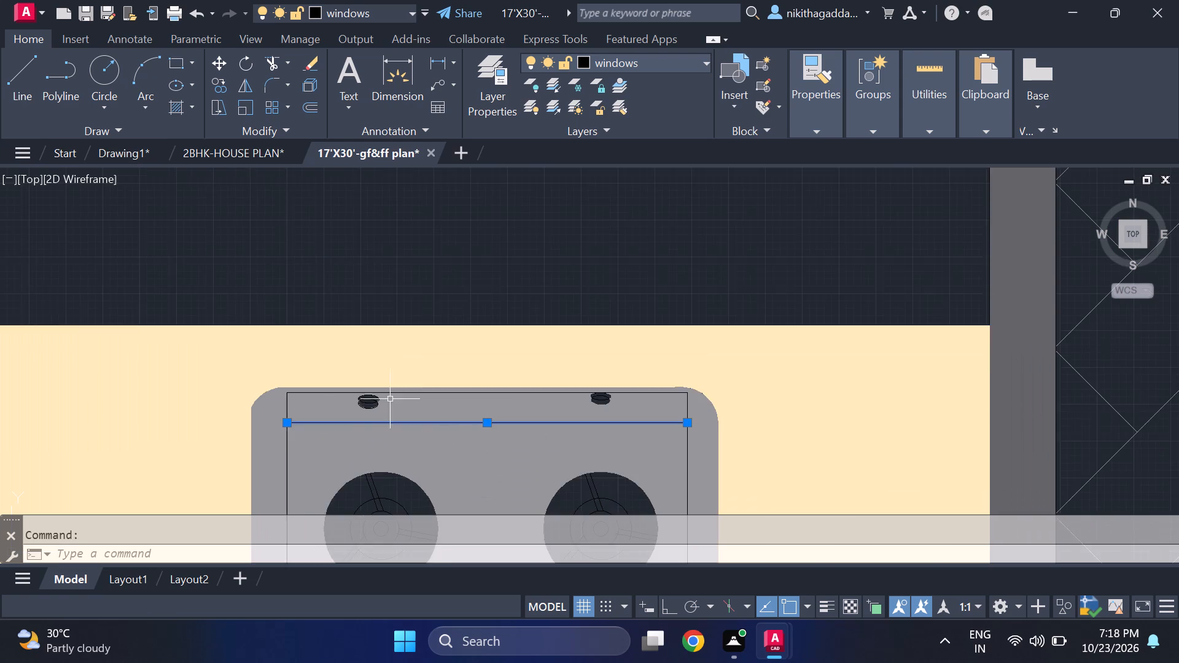
scroll(390, 399, up, 1)
click(357, 405)
scroll(364, 413, up, 3)
click(360, 419)
scroll(397, 382, down, 4)
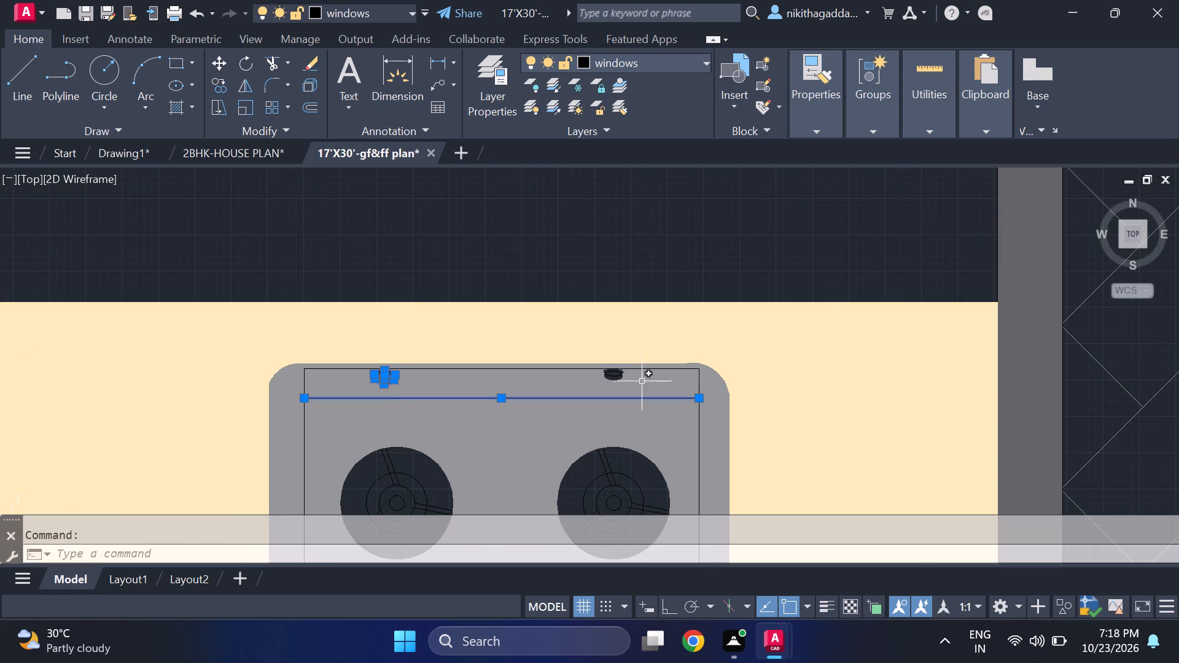
Add the stove's right knob ellipses, grey body hatch, burner circles and uppermost inner frame line to the selection.
scroll(626, 381, up, 4)
click(566, 351)
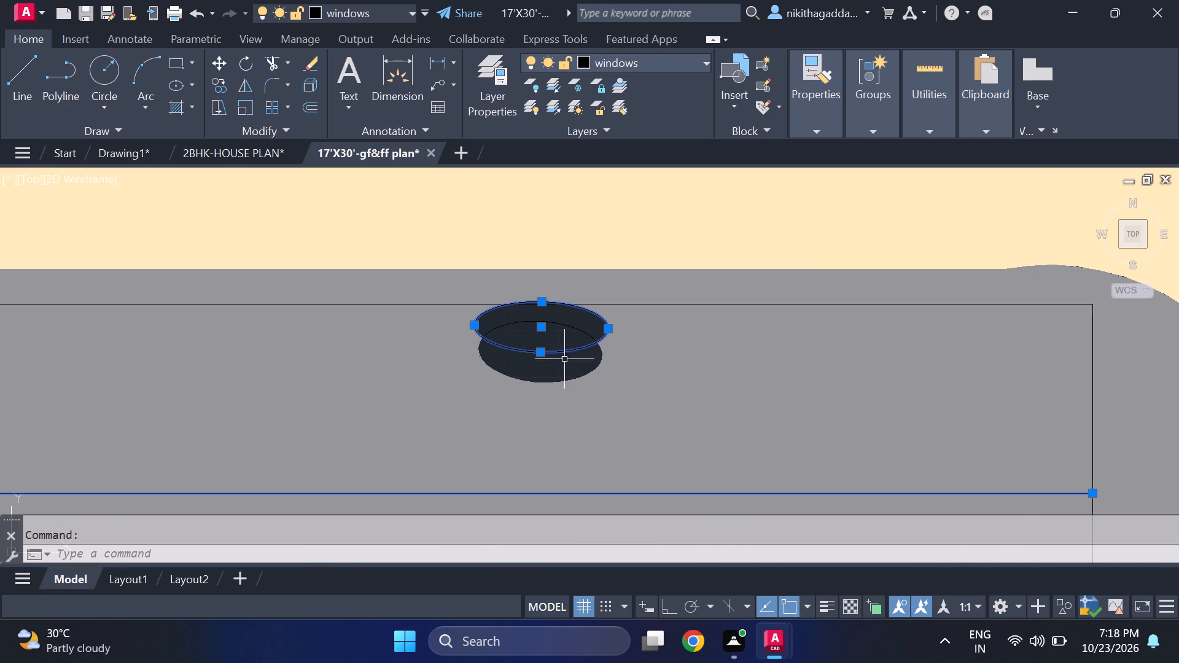
click(558, 385)
scroll(554, 377, down, 4)
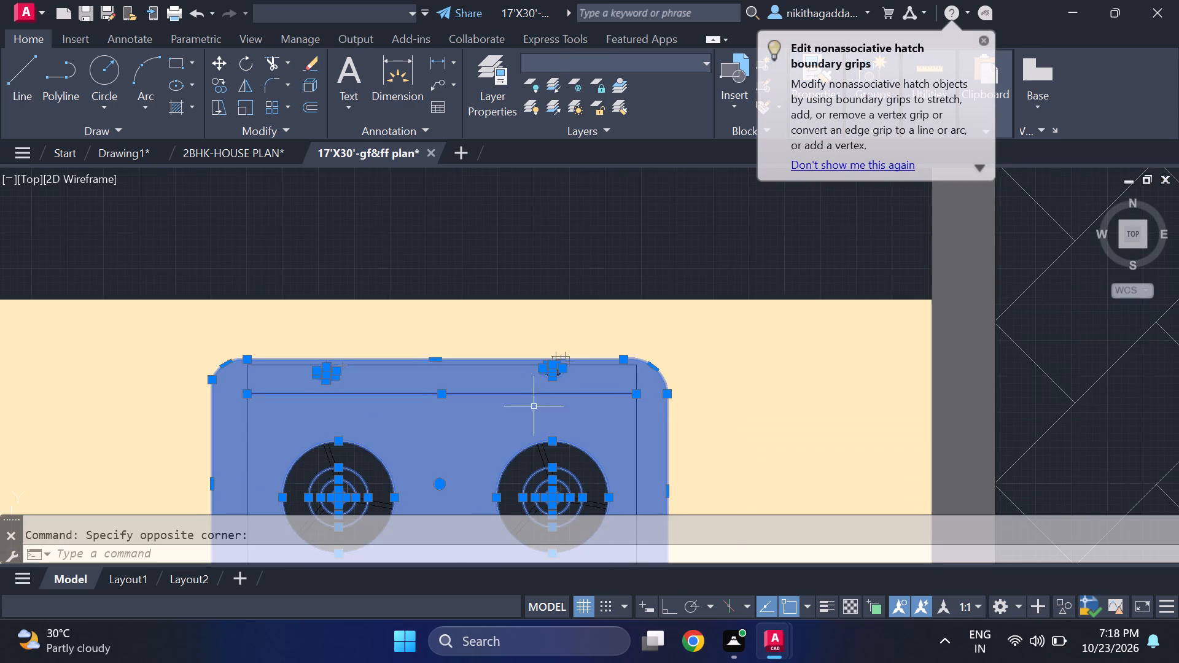
middle_drag(508, 438, 470, 394)
scroll(508, 330, up, 4)
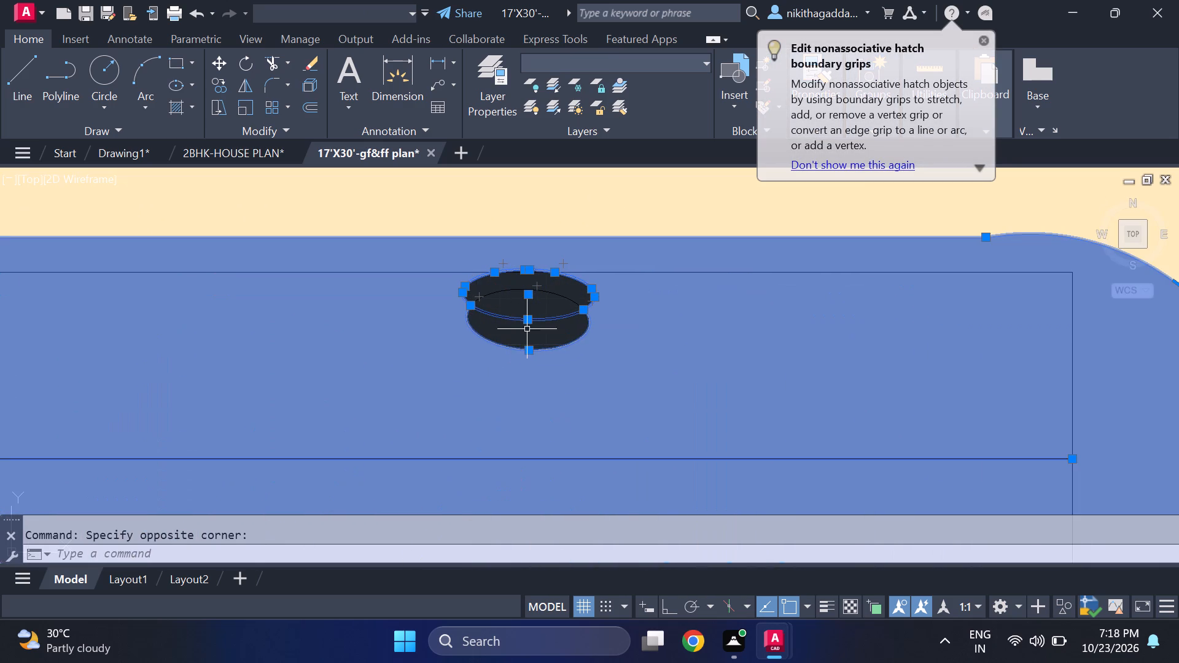
click(566, 301)
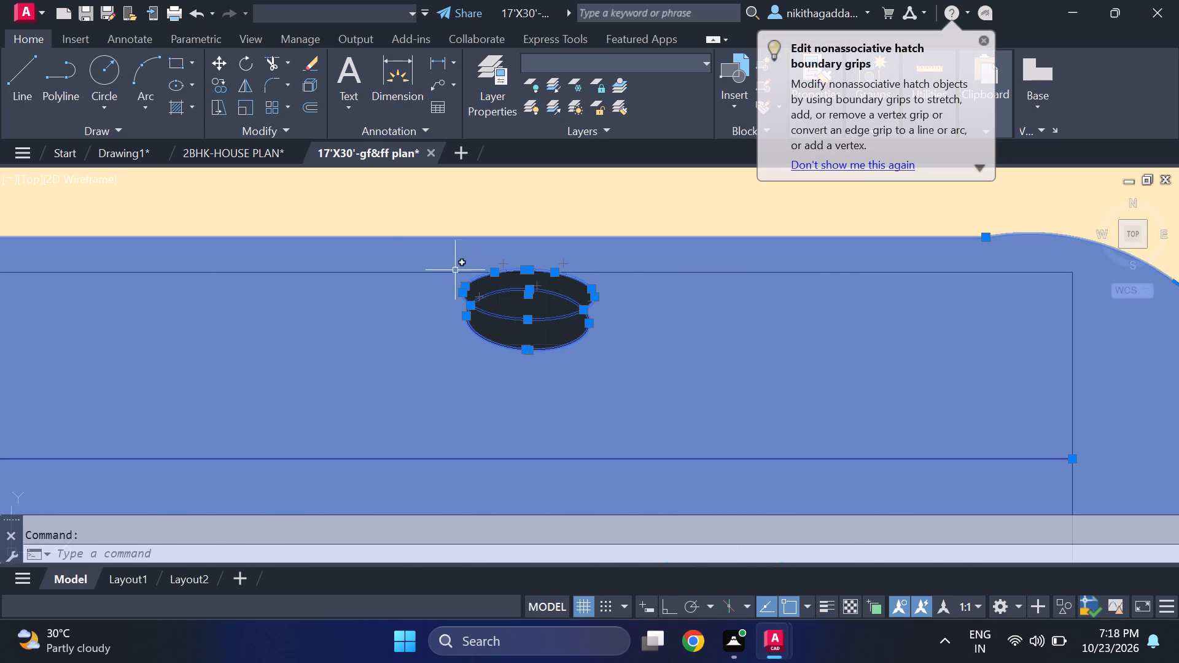
click(400, 272)
Add the right, bottom and left lines of the stove's inner frame to the selection.
scroll(400, 274, down, 4)
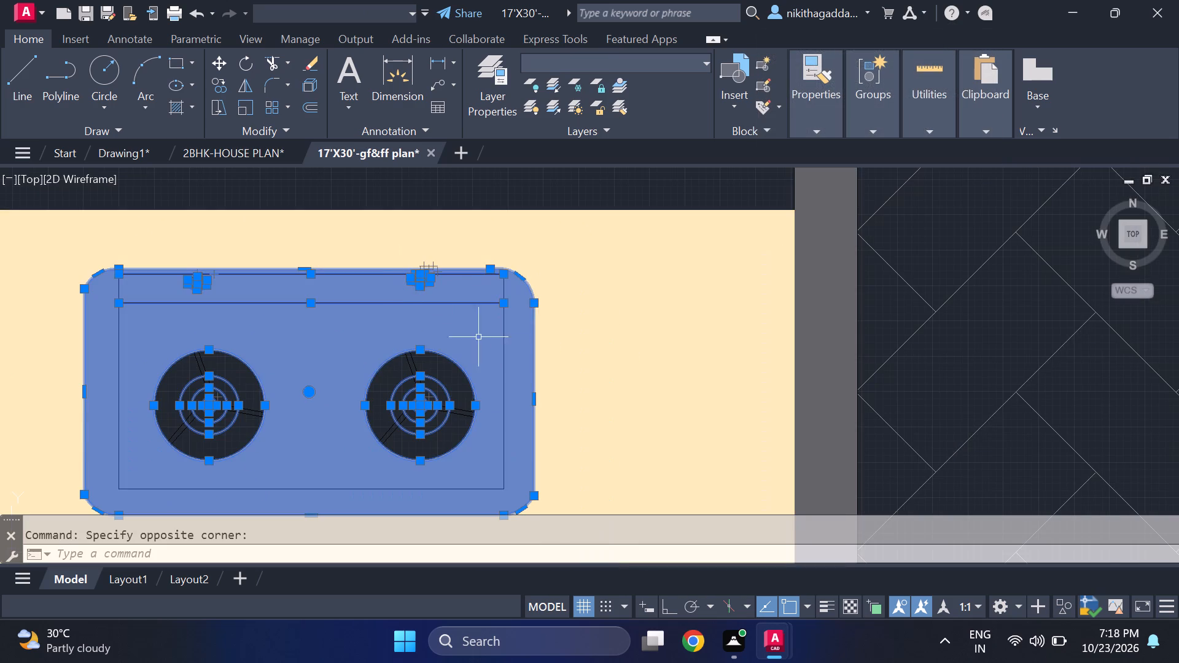
scroll(516, 342, up, 2)
click(481, 336)
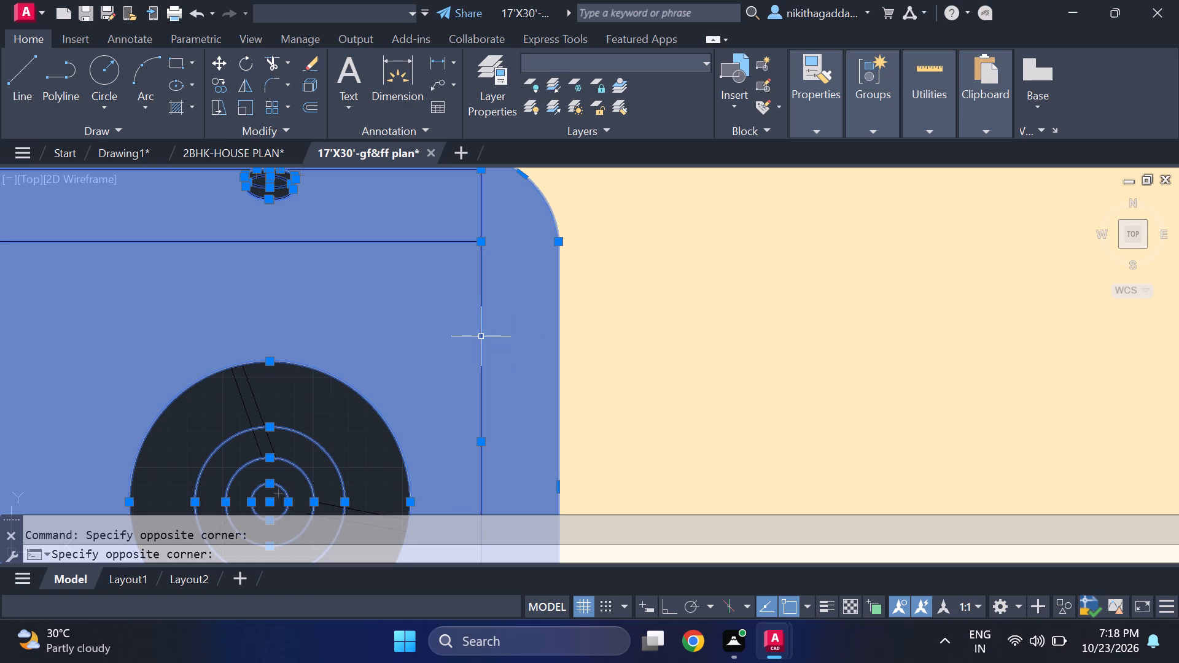
scroll(478, 334, down, 2)
scroll(231, 485, up, 2)
click(230, 481)
scroll(149, 400, down, 4)
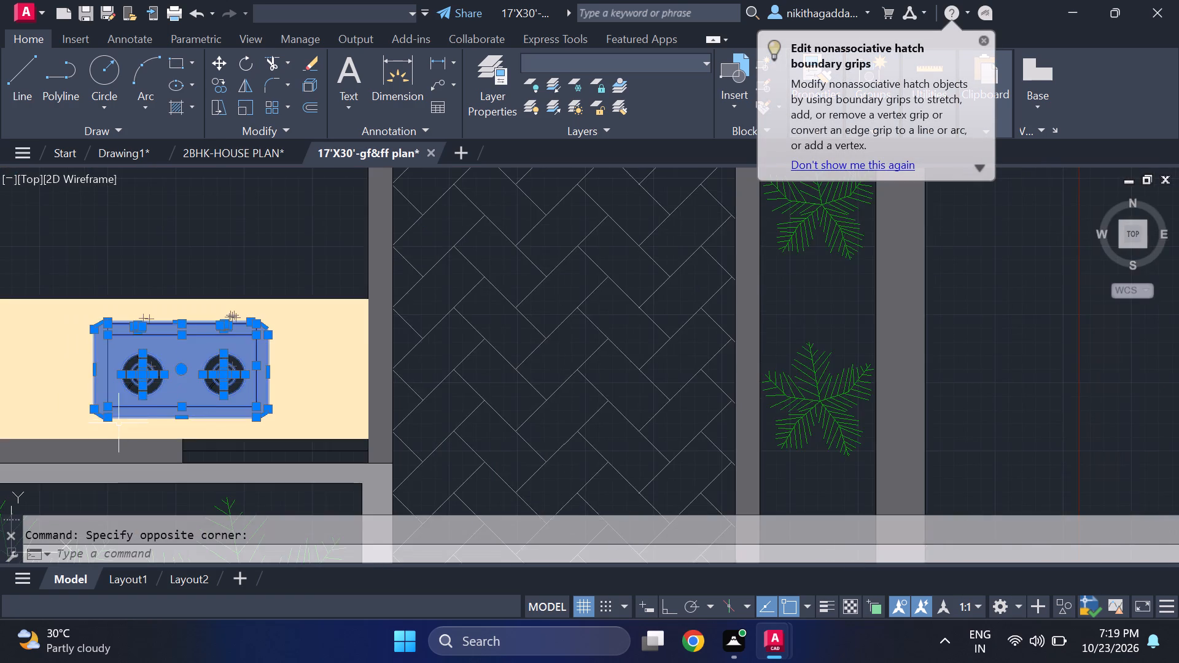
scroll(100, 427, up, 3)
scroll(130, 311, up, 2)
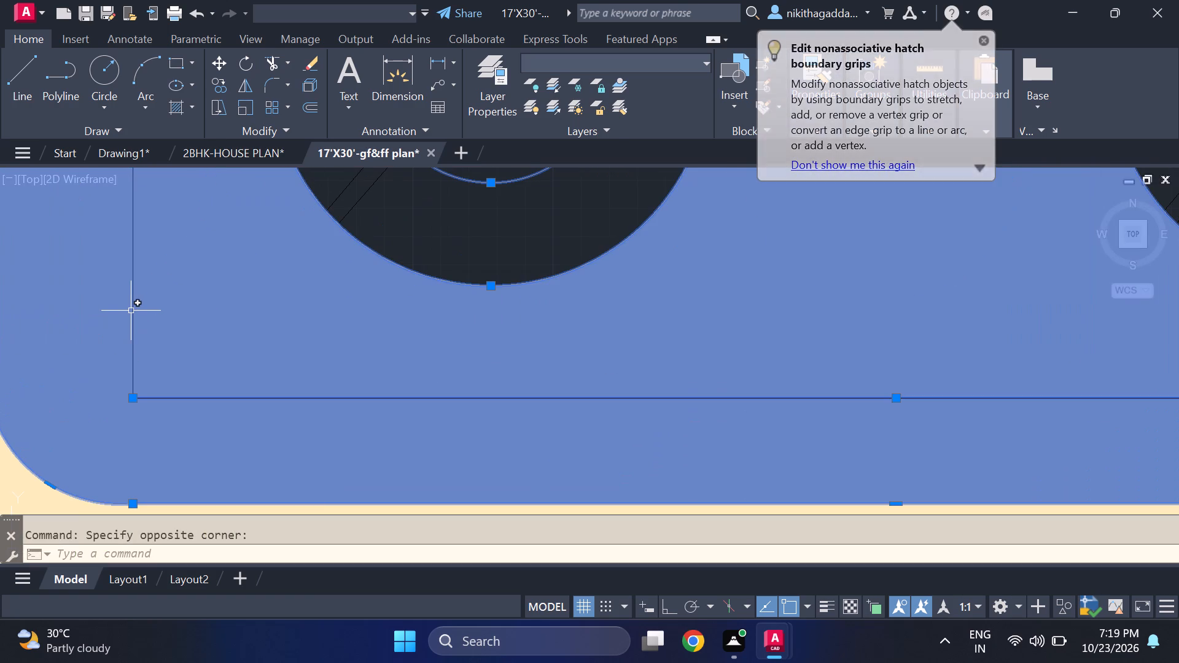
click(132, 316)
scroll(147, 337, down, 4)
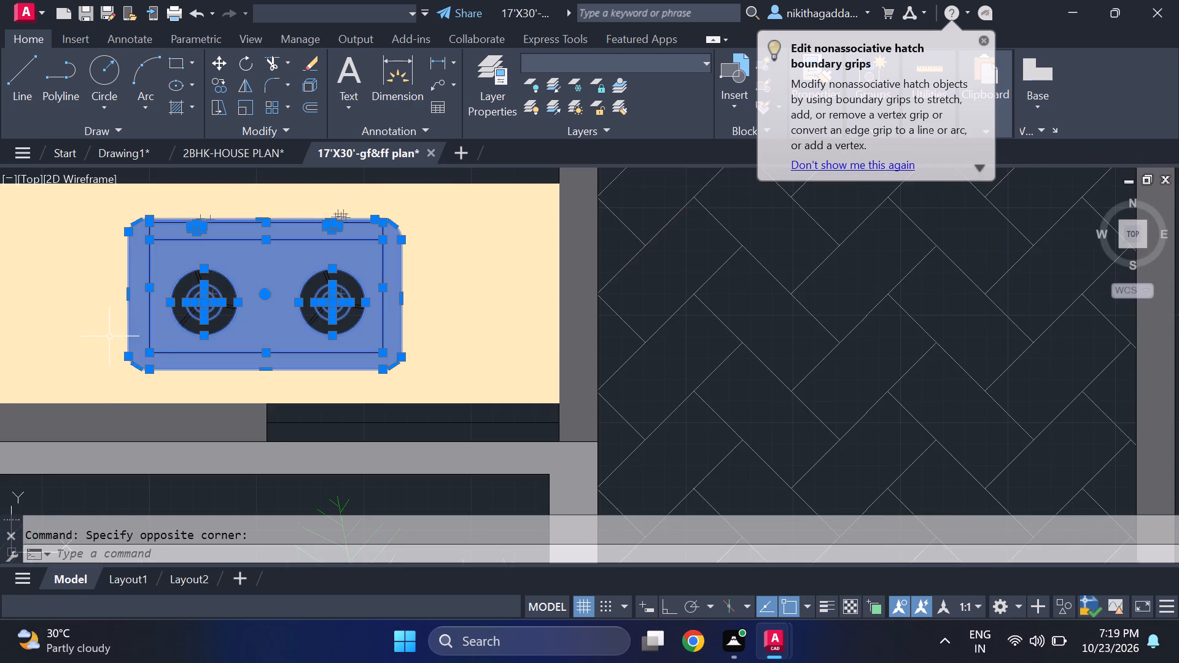
Add the three pairs of support-arm lines on the stove's left burner to the selection.
scroll(110, 336, up, 3)
middle_drag(115, 338, 141, 400)
scroll(140, 400, down, 3)
scroll(213, 345, up, 1)
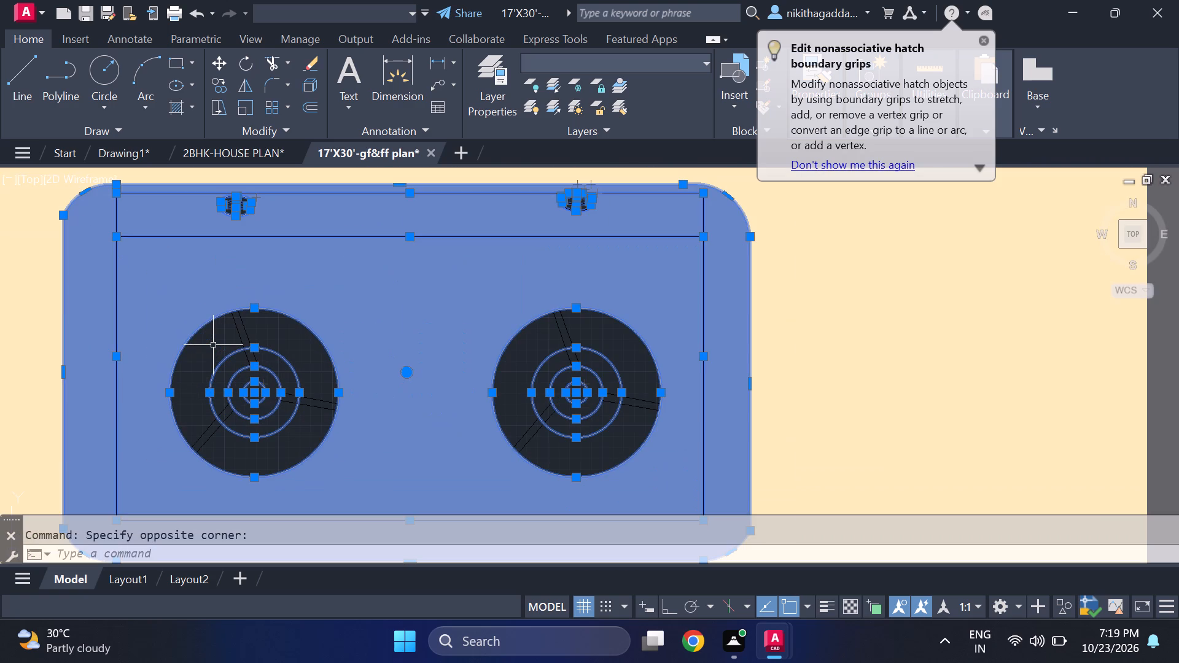
scroll(213, 345, up, 1)
scroll(258, 369, up, 2)
click(259, 282)
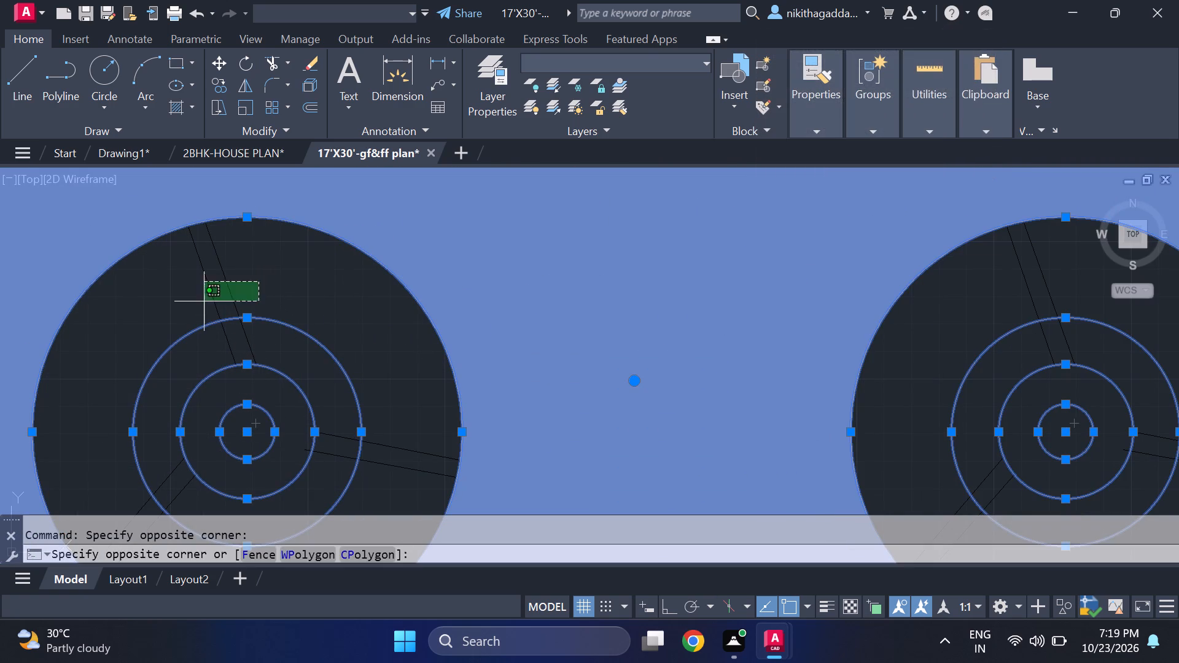
click(198, 304)
drag(404, 405, 397, 417)
click(370, 473)
scroll(350, 434, down, 2)
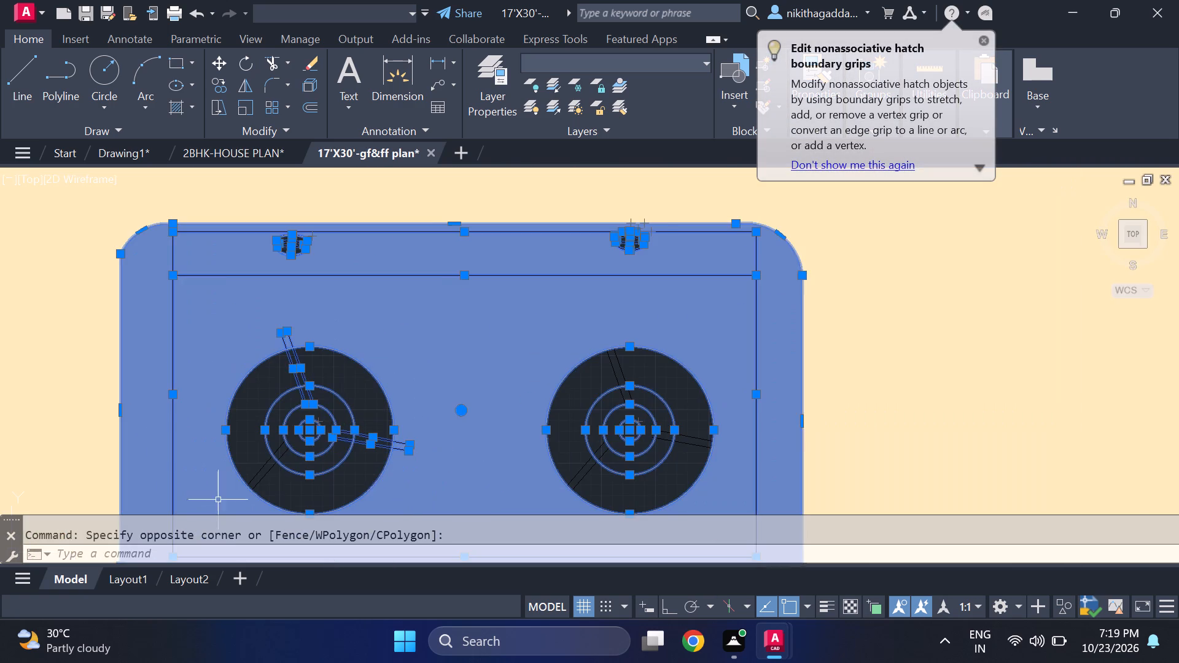
scroll(229, 497, up, 1)
click(297, 476)
click(246, 463)
Add the three pairs of support-arm lines on the stove's right burner to the selection.
middle_drag(779, 398, 678, 377)
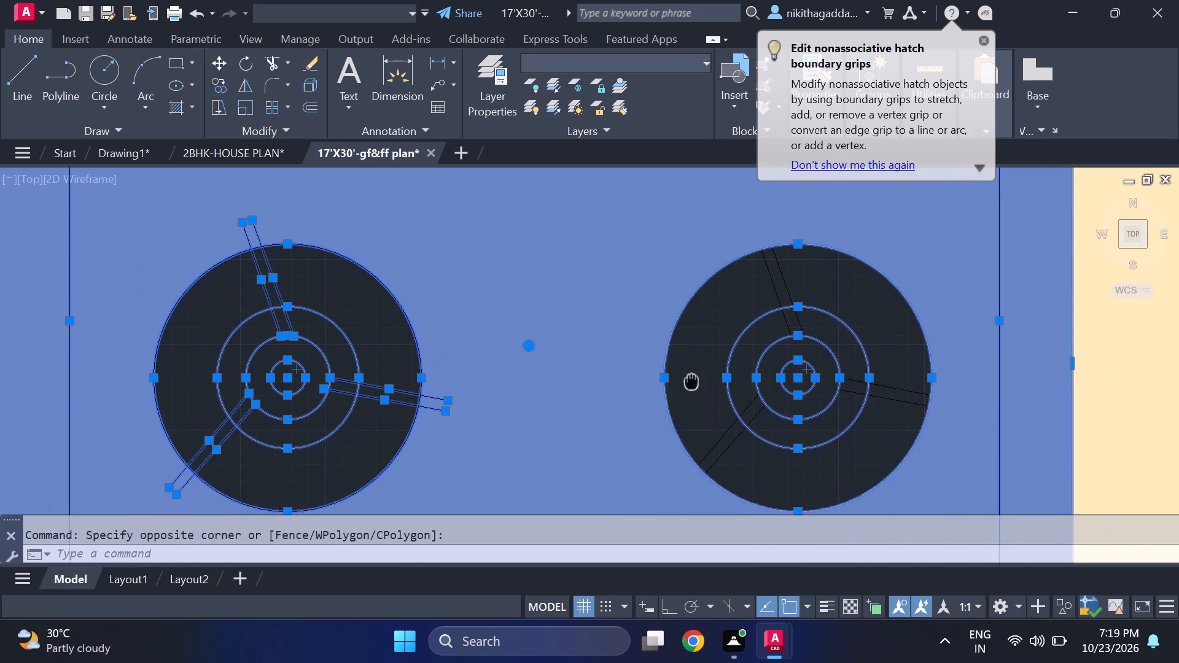
middle_drag(678, 377, 556, 352)
click(597, 417)
click(524, 395)
middle_drag(535, 396, 340, 424)
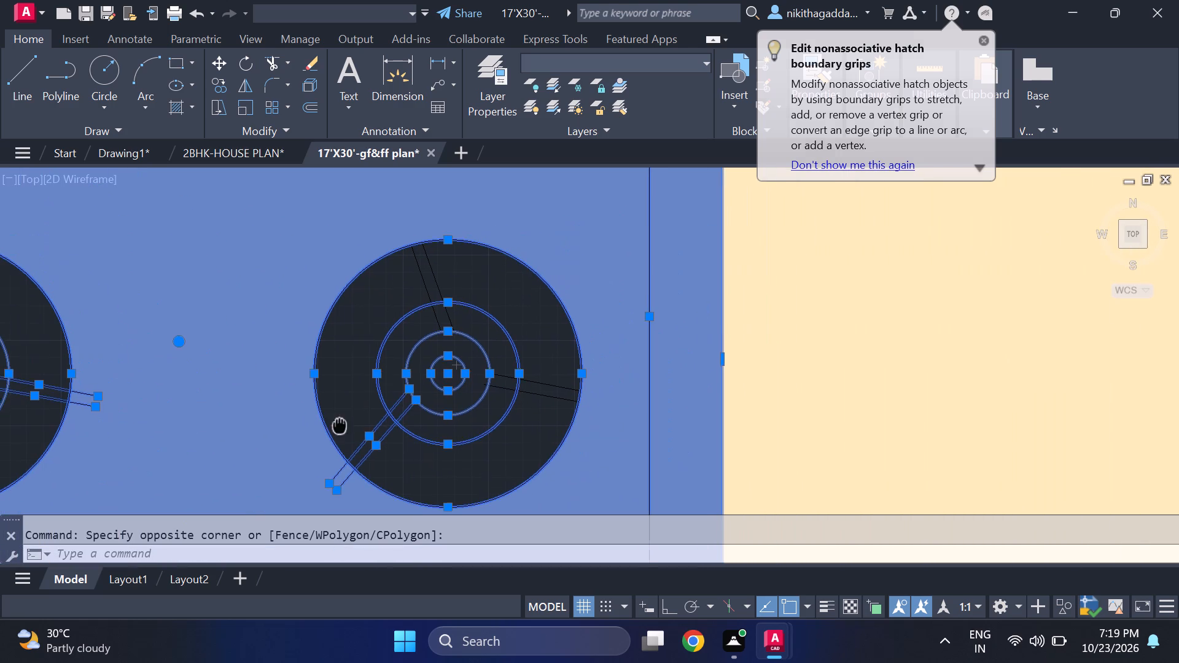
middle_drag(340, 424, 338, 420)
click(469, 262)
click(402, 308)
drag(567, 365, 564, 371)
click(515, 413)
Copy the selected sink and stove and paste them into Drawing1, in the empty space left of the bedroom.
scroll(507, 403, down, 2)
scroll(257, 409, down, 2)
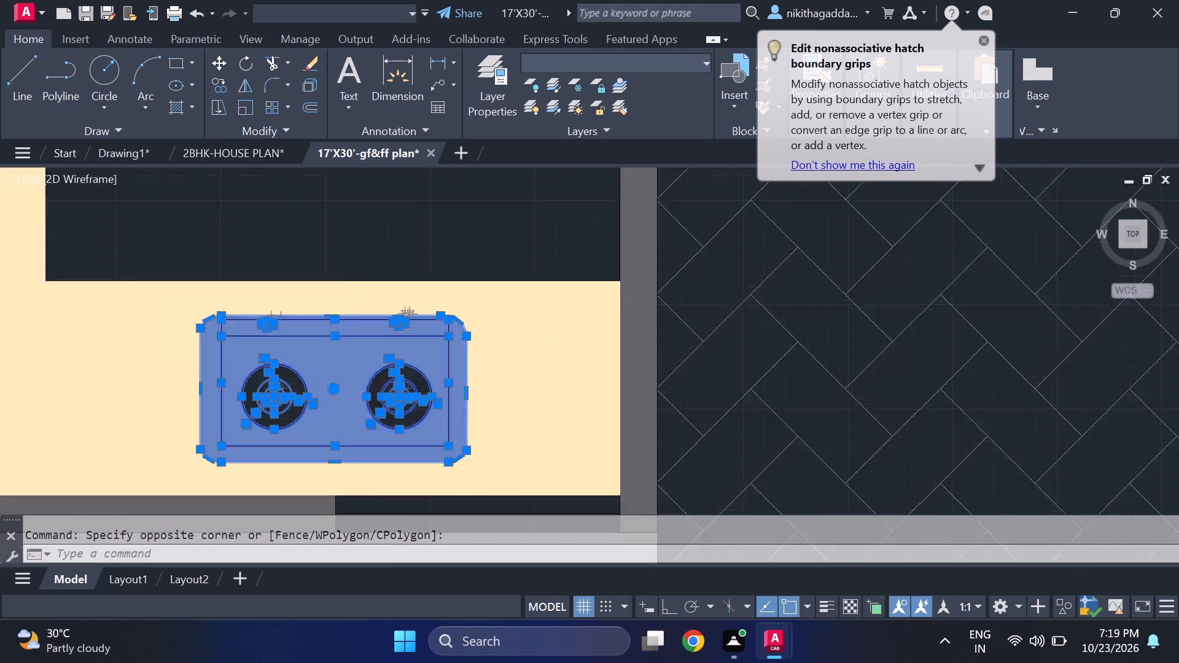
scroll(257, 409, down, 1)
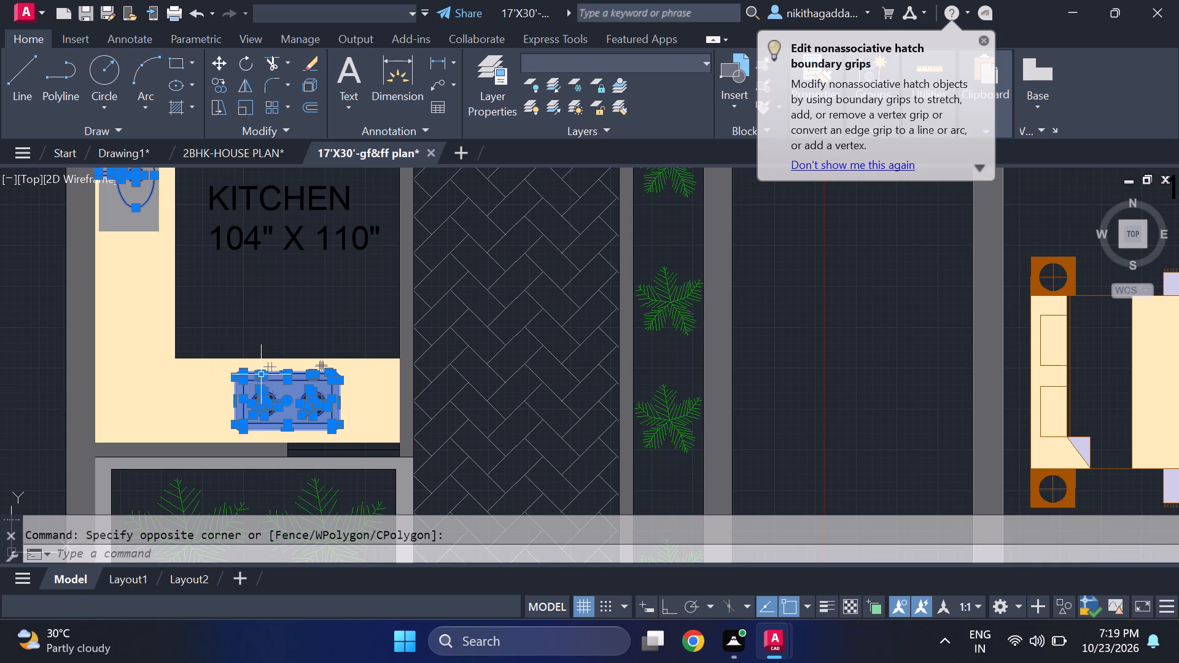
key(ctrl+c)
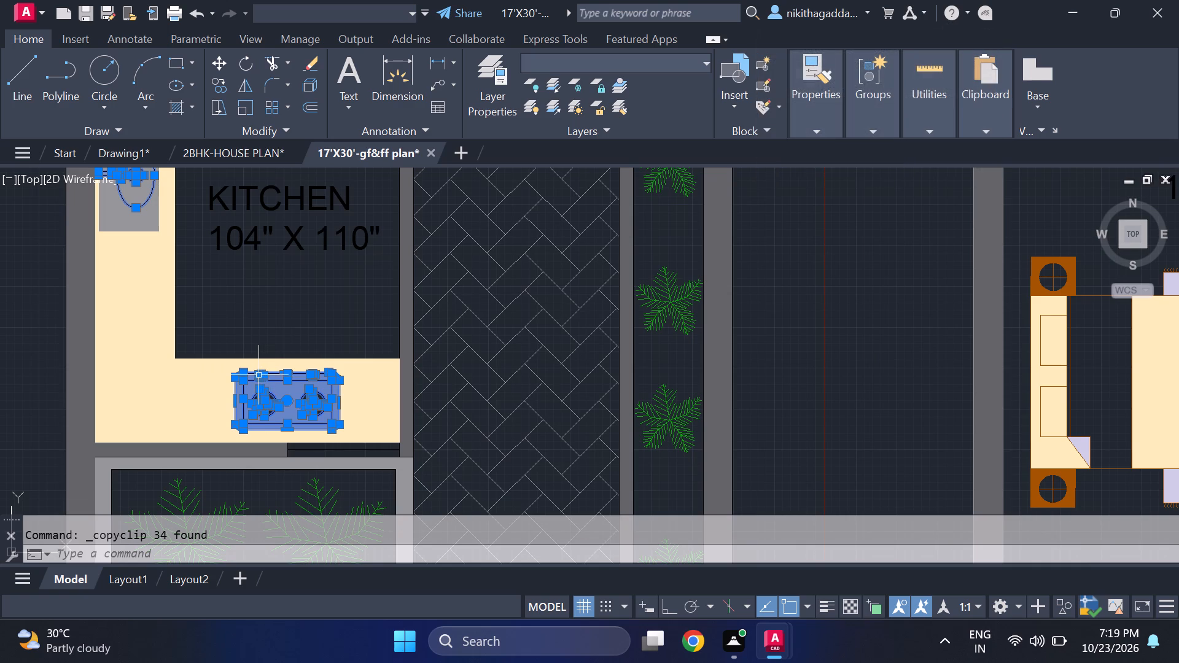
click(109, 155)
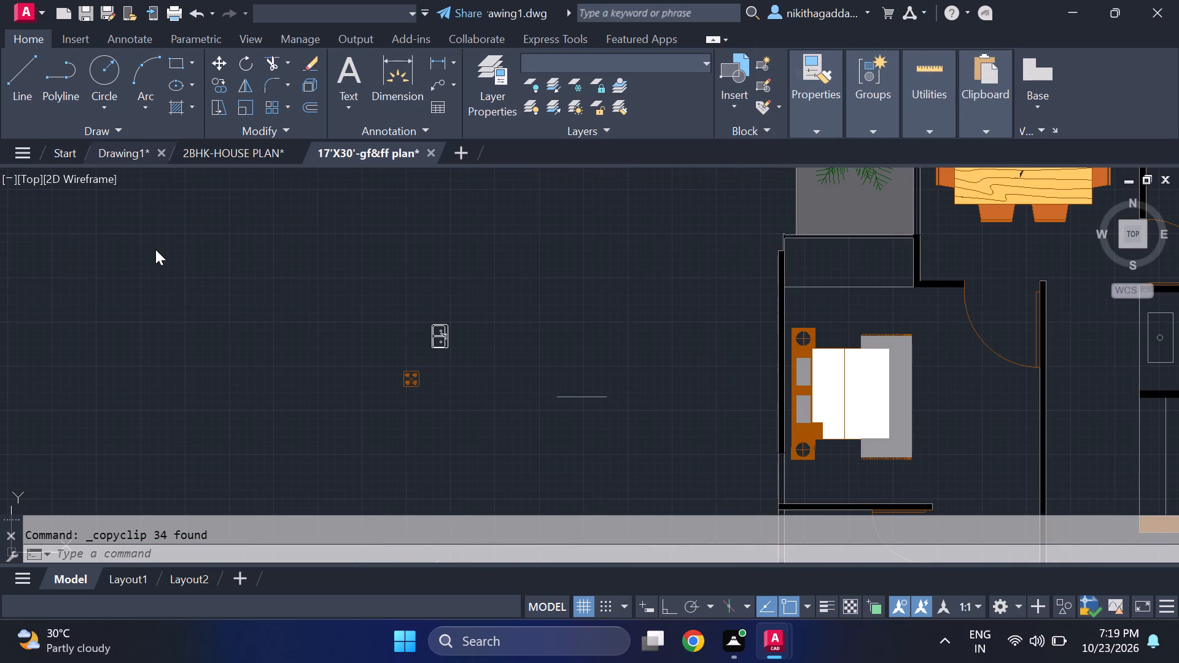
key(ctrl+v)
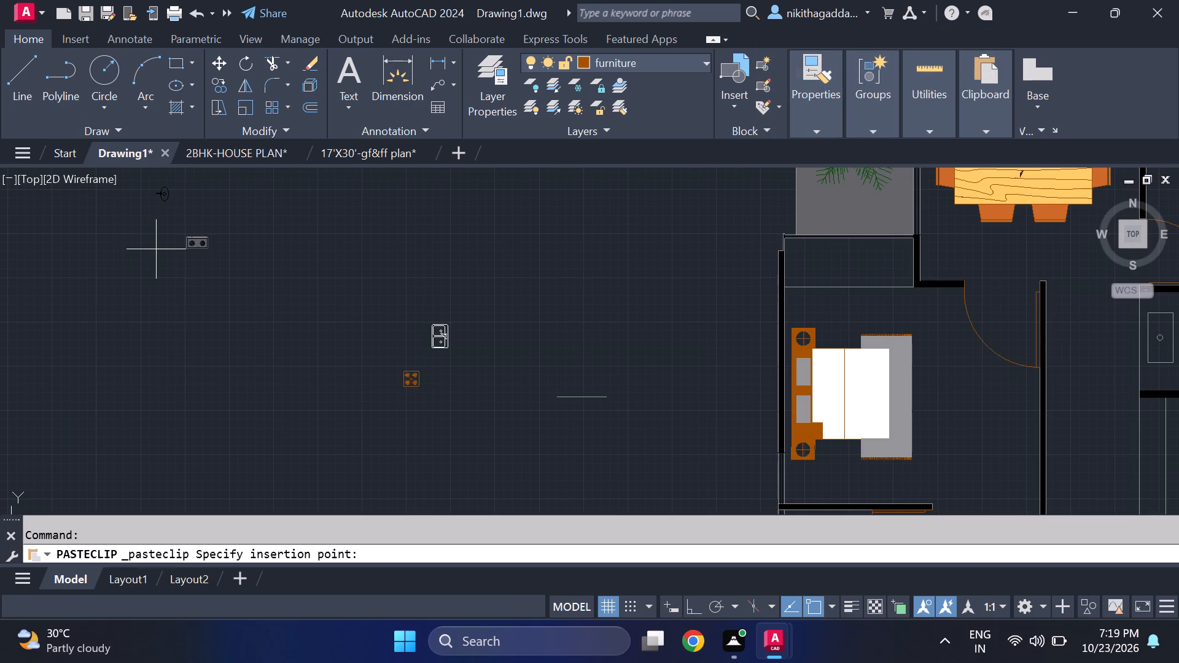
click(595, 325)
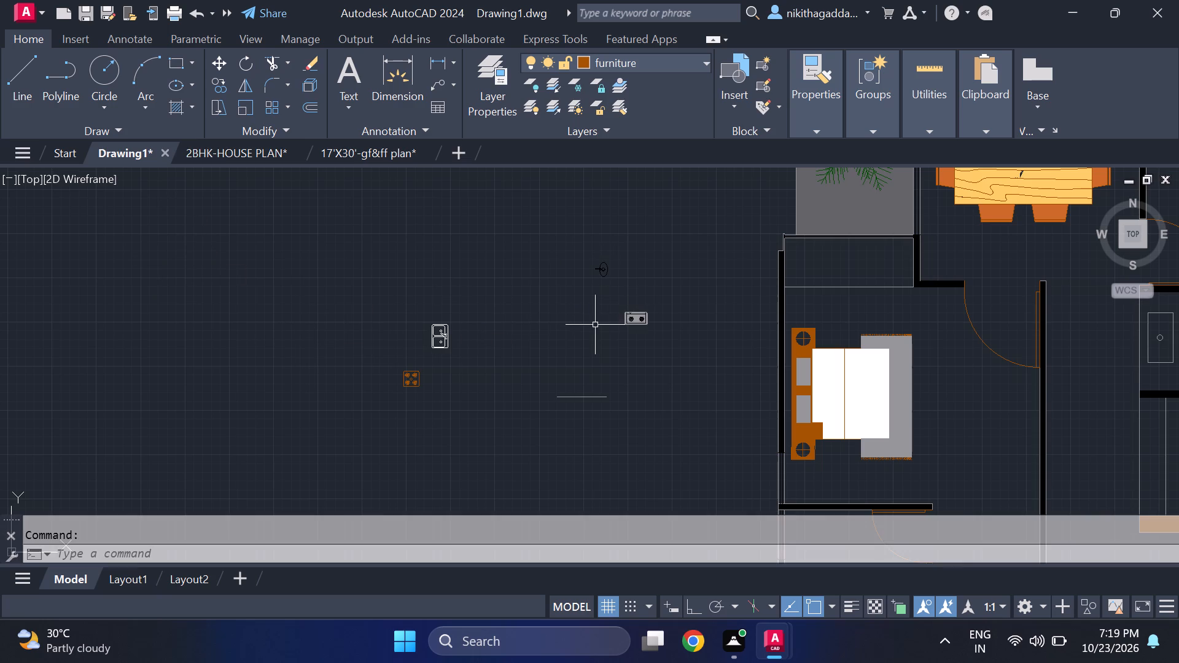
Compare the pasted stove in Drawing1 with the original stove in the 17'X30'-gf&ff plan drawing.
scroll(660, 325, up, 2)
scroll(581, 309, up, 2)
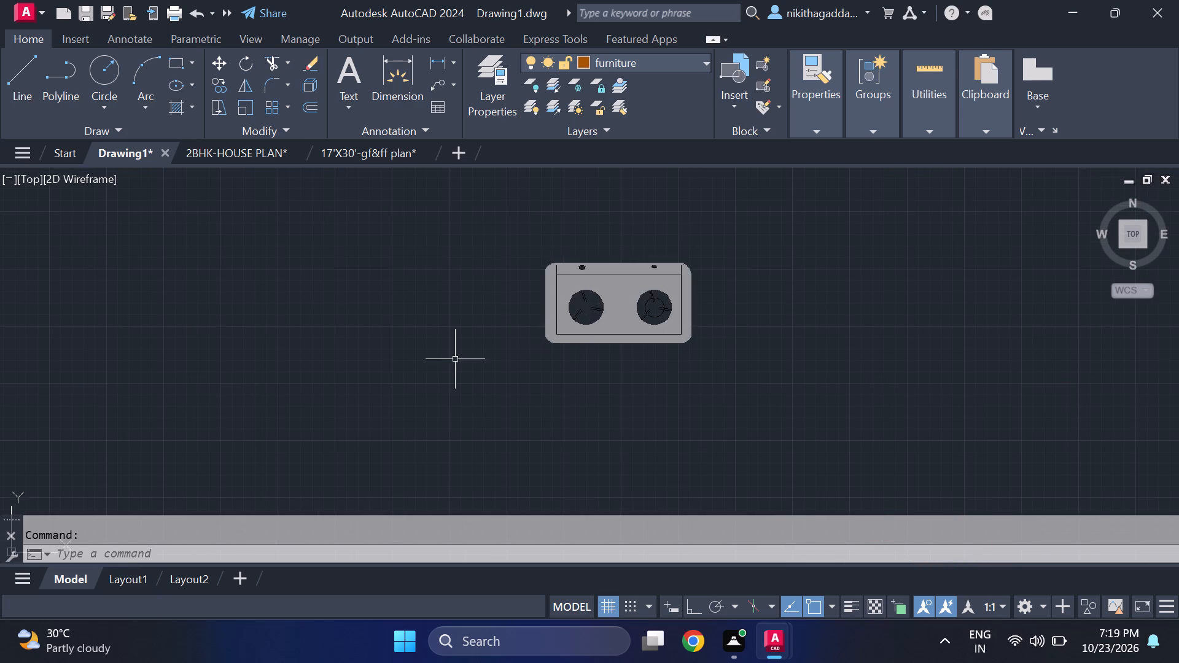
scroll(311, 373, up, 1)
middle_drag(459, 300, 402, 337)
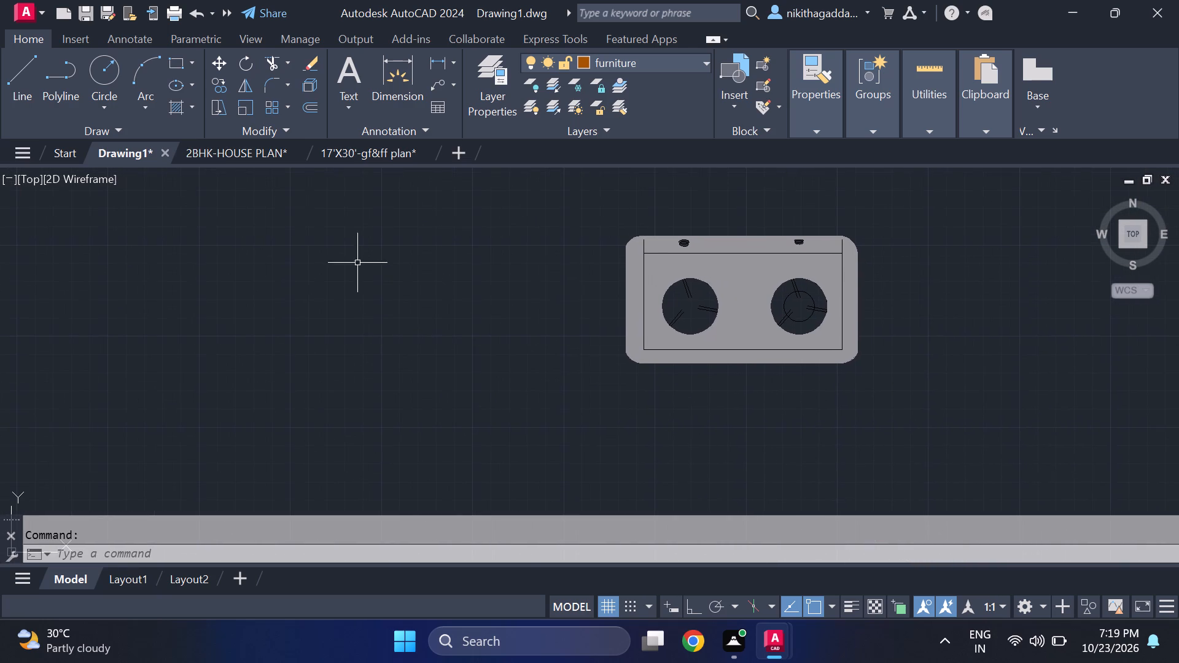
click(371, 152)
scroll(286, 406, up, 3)
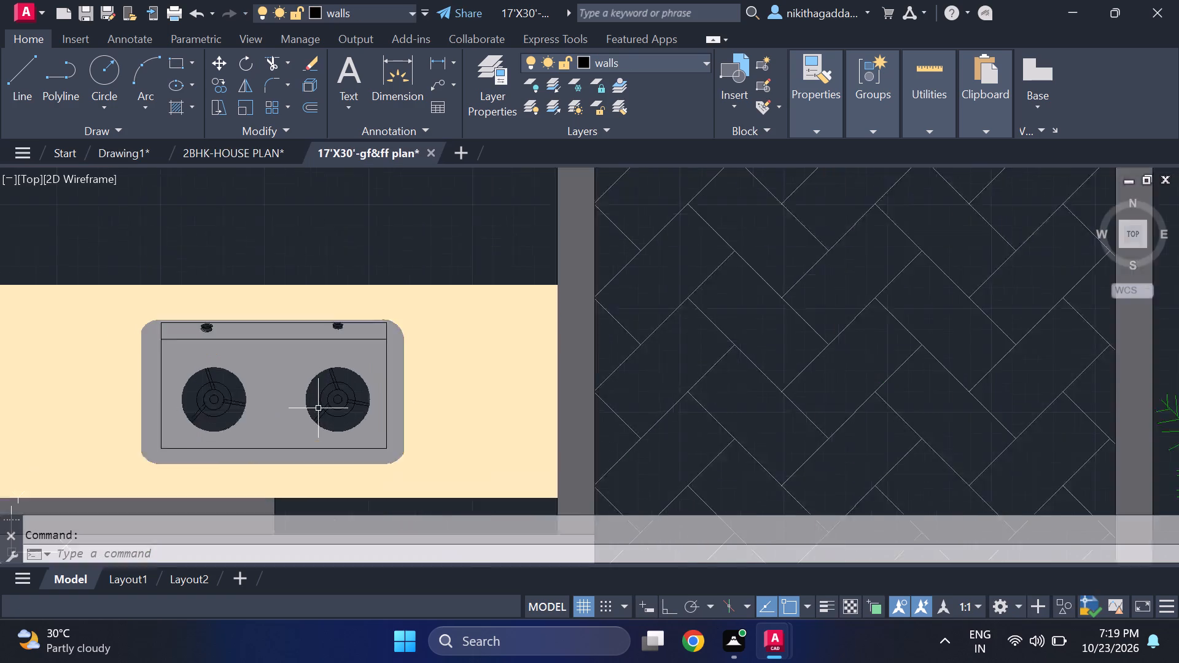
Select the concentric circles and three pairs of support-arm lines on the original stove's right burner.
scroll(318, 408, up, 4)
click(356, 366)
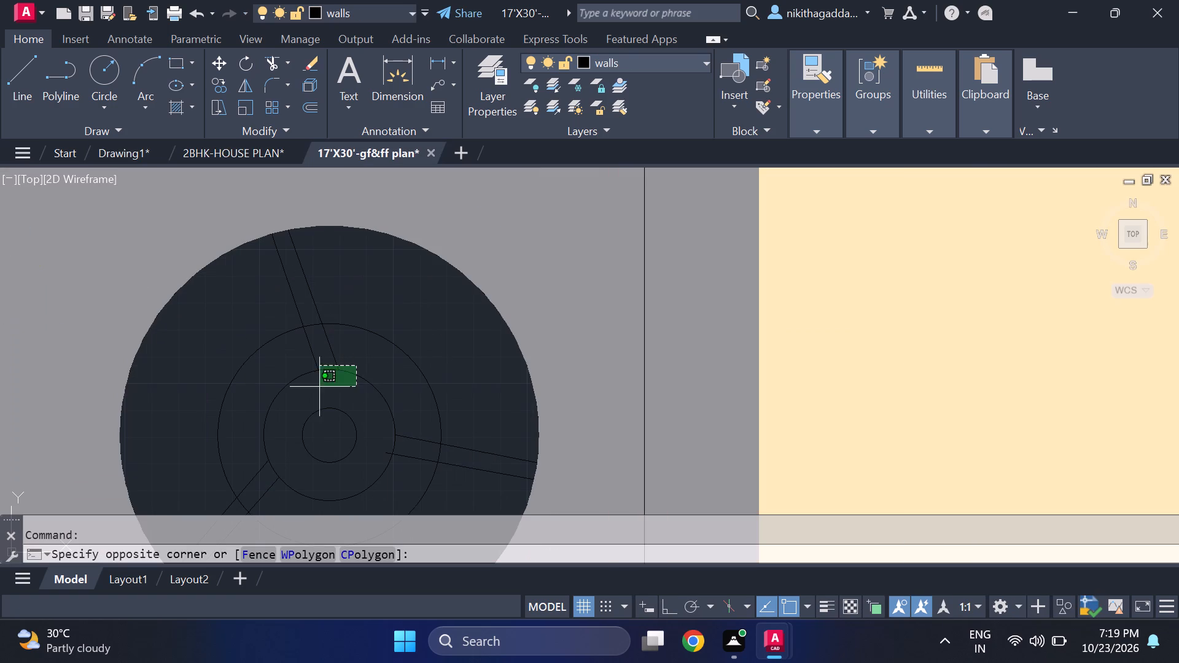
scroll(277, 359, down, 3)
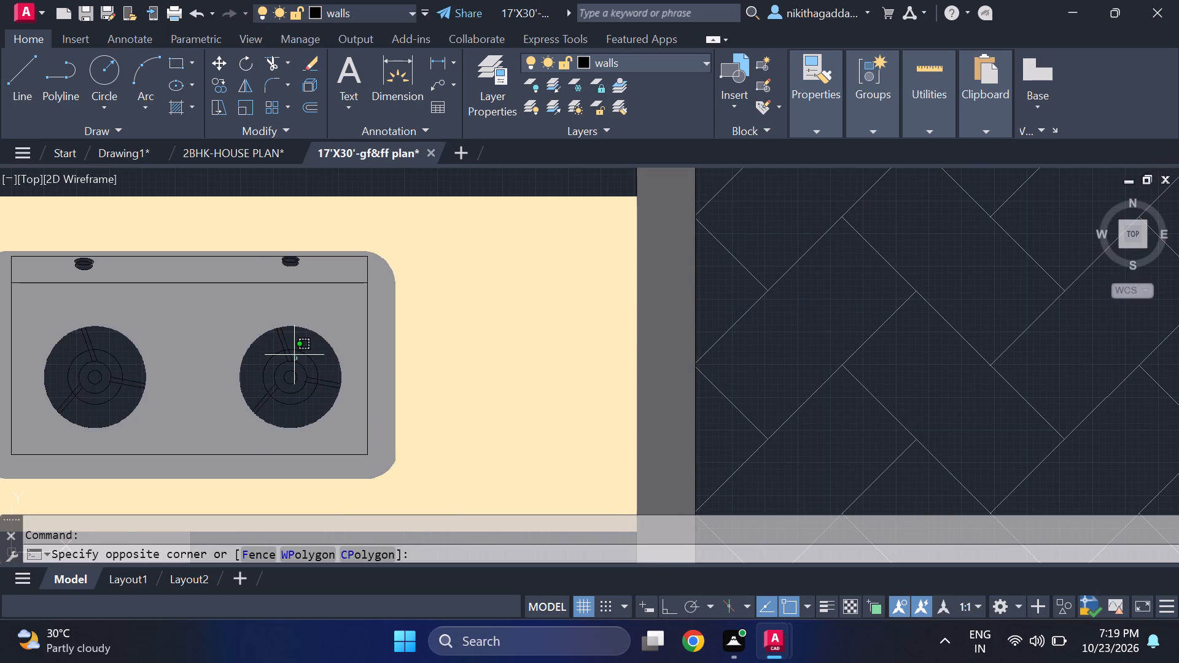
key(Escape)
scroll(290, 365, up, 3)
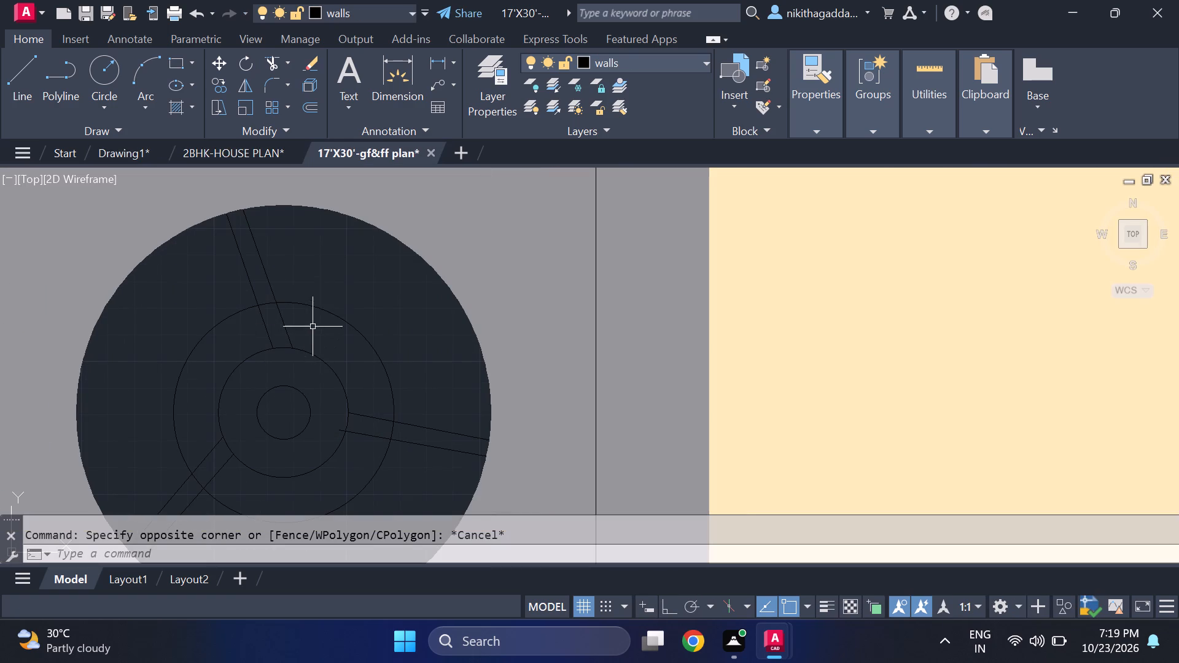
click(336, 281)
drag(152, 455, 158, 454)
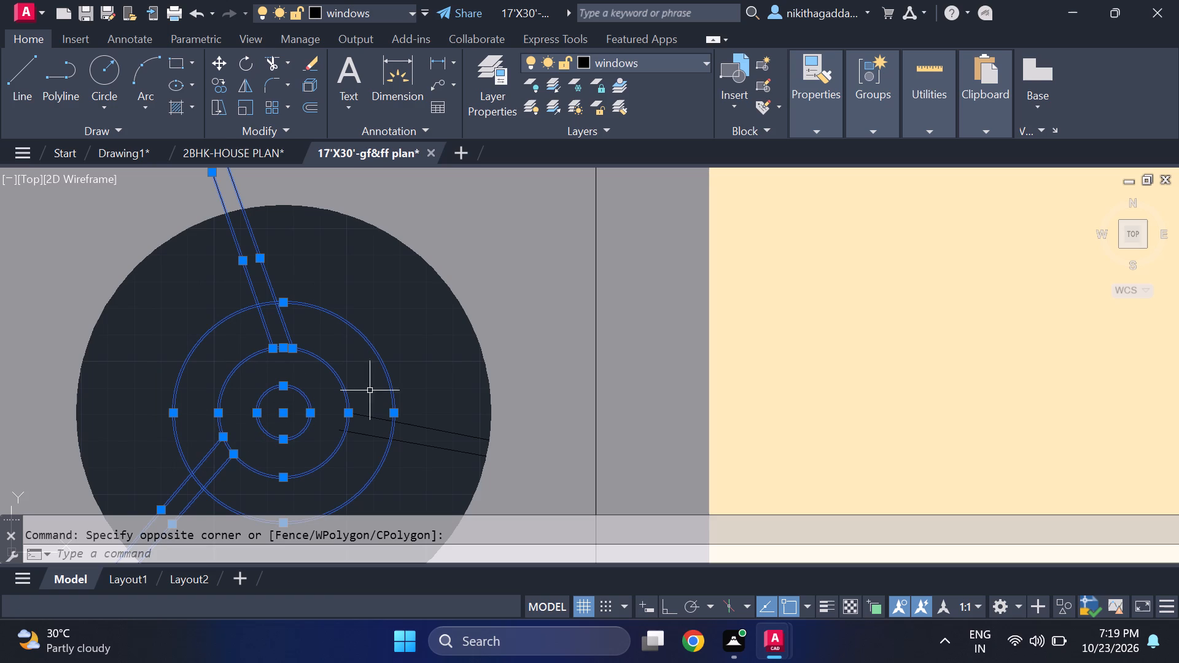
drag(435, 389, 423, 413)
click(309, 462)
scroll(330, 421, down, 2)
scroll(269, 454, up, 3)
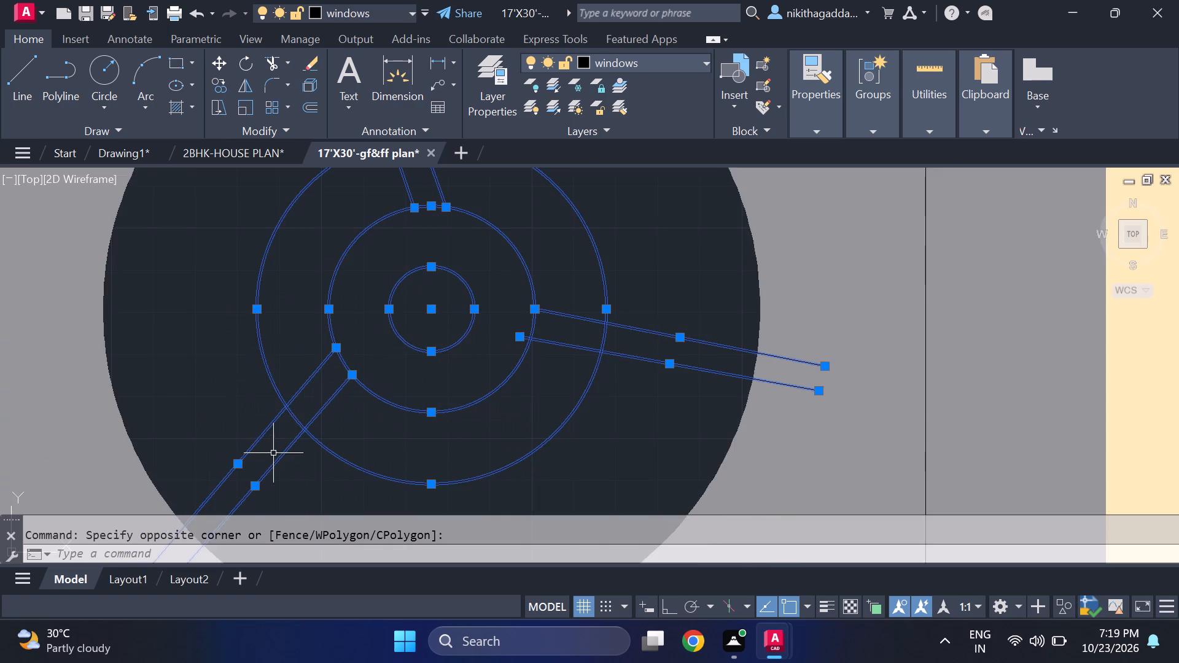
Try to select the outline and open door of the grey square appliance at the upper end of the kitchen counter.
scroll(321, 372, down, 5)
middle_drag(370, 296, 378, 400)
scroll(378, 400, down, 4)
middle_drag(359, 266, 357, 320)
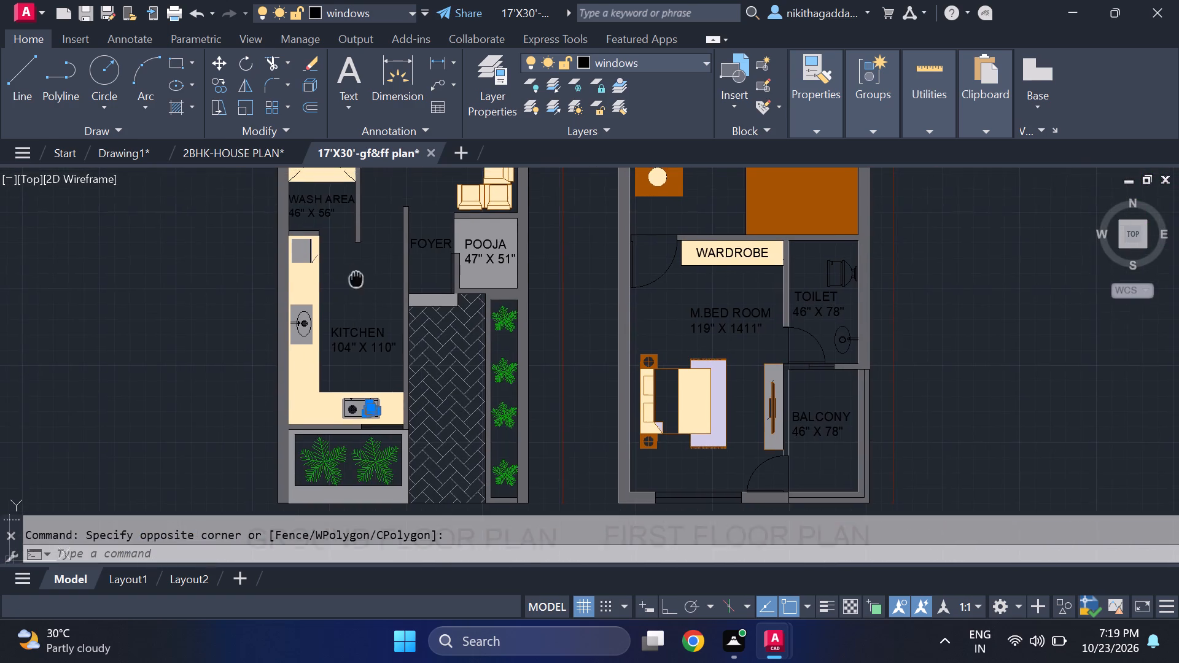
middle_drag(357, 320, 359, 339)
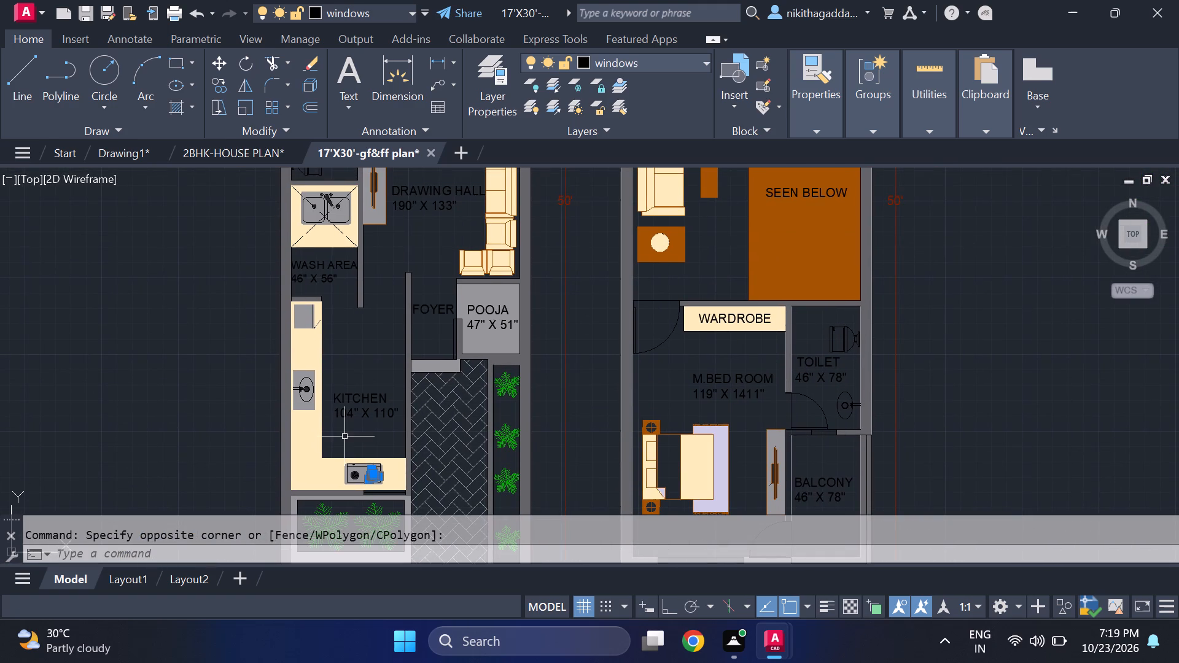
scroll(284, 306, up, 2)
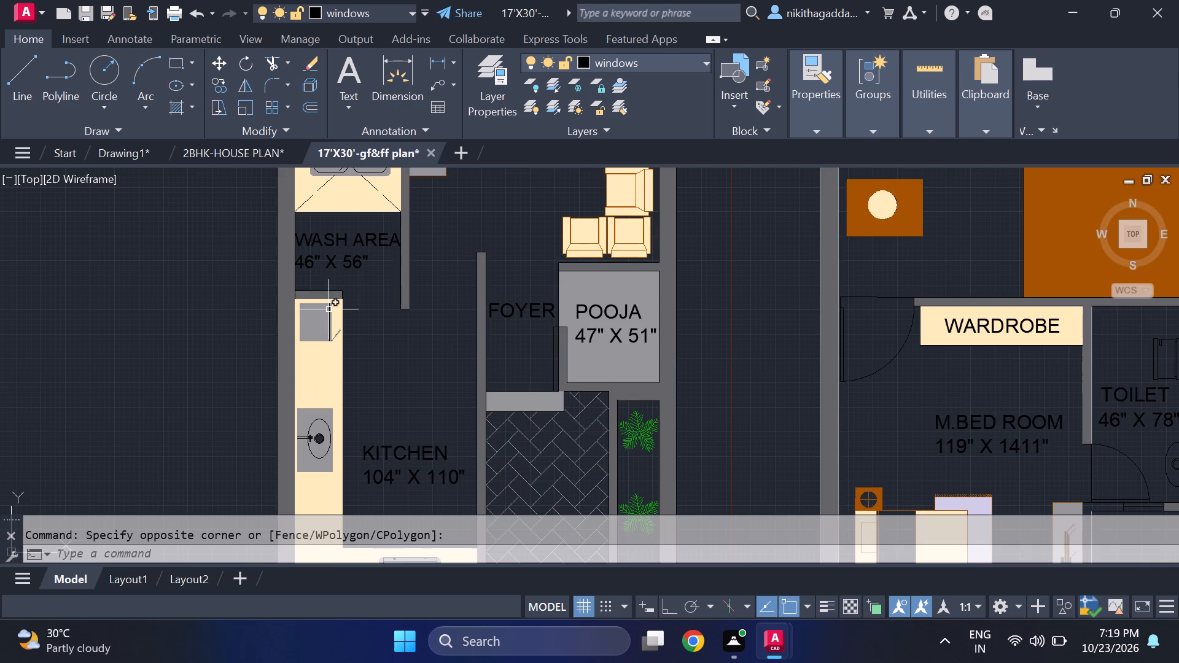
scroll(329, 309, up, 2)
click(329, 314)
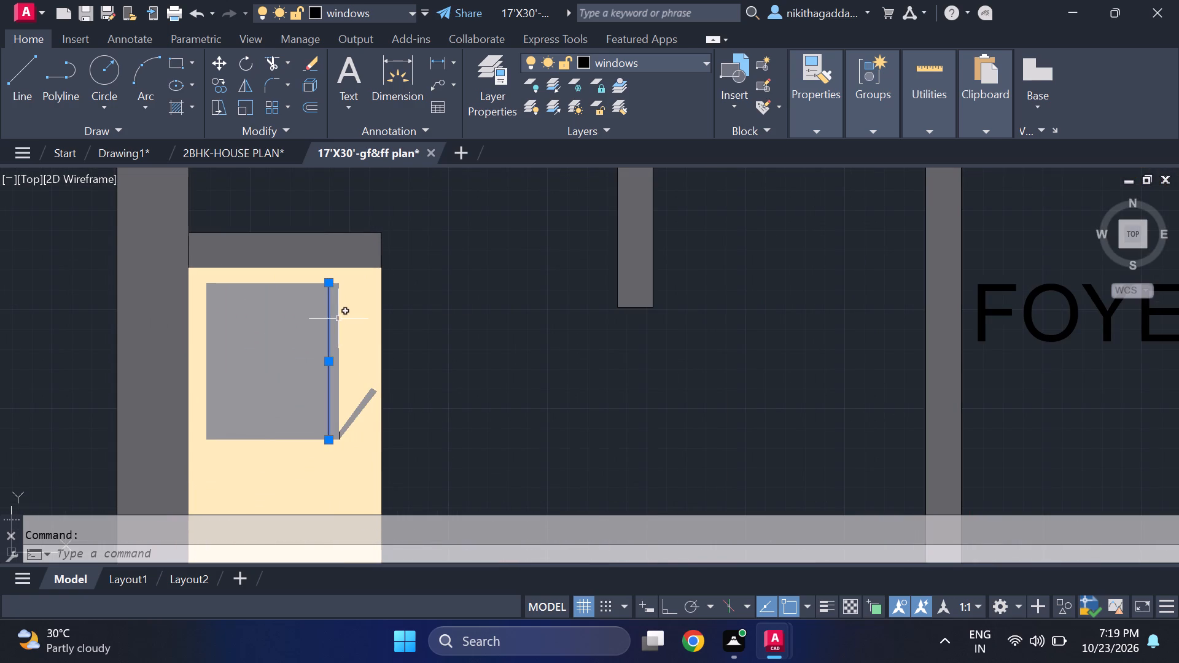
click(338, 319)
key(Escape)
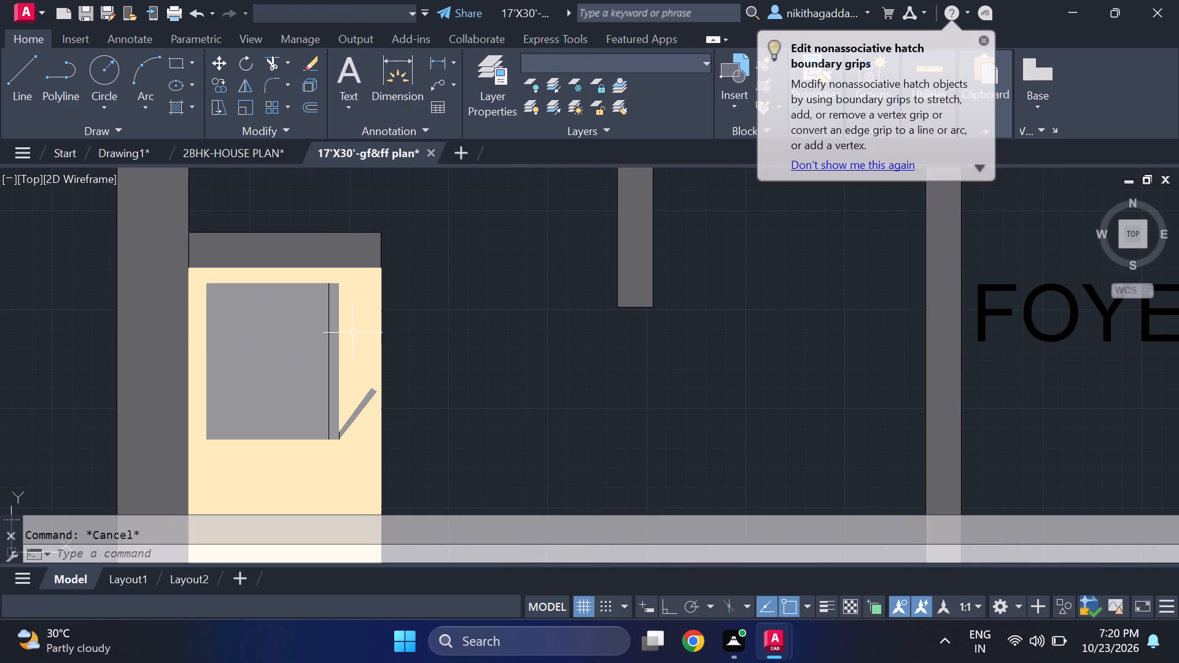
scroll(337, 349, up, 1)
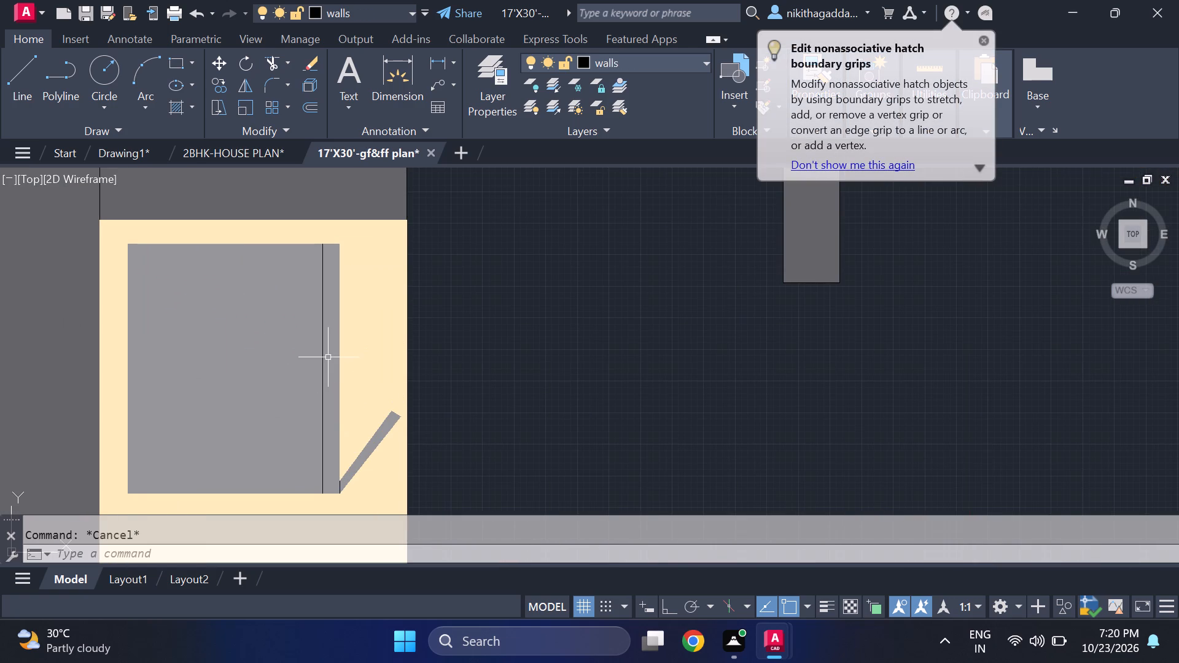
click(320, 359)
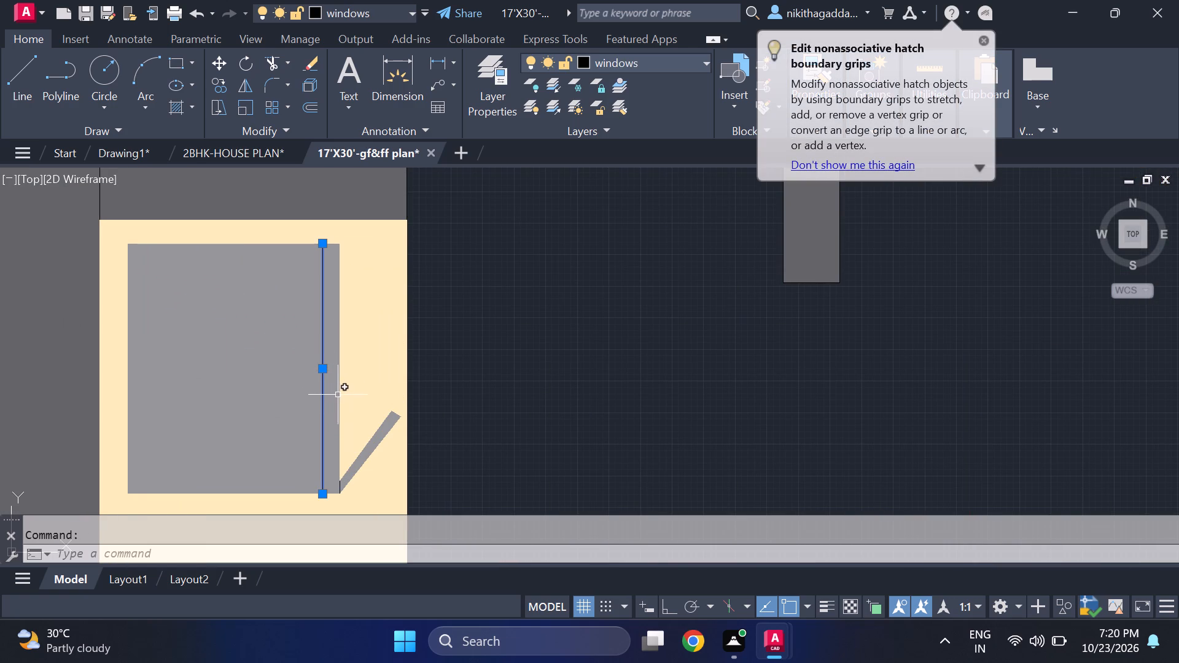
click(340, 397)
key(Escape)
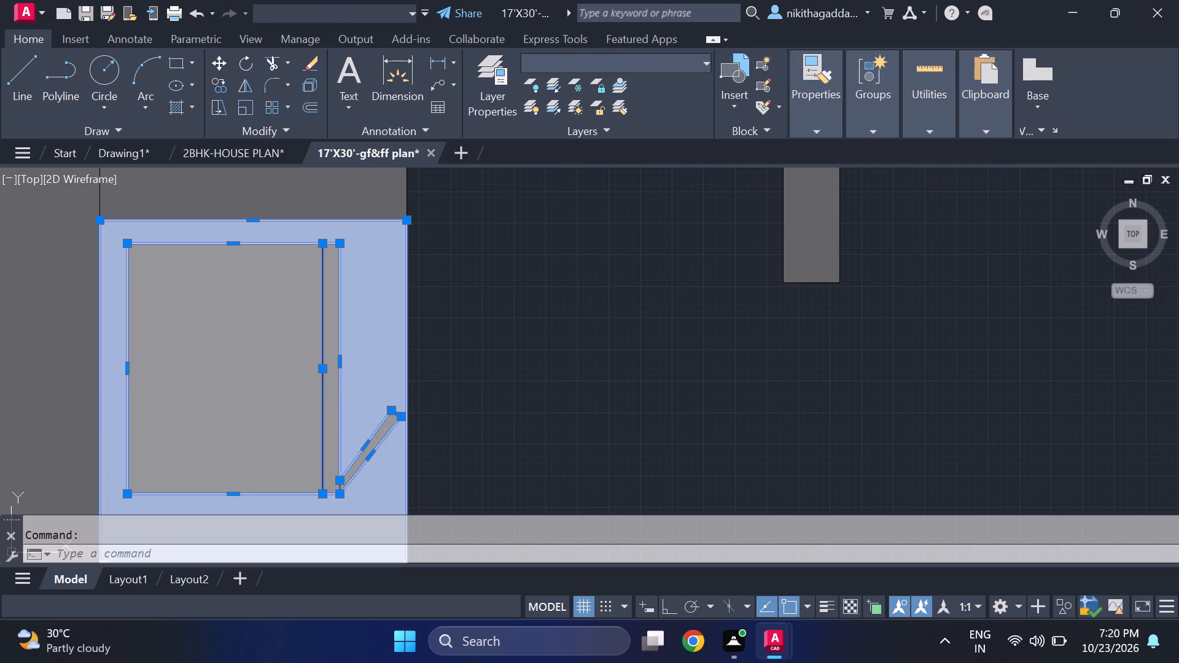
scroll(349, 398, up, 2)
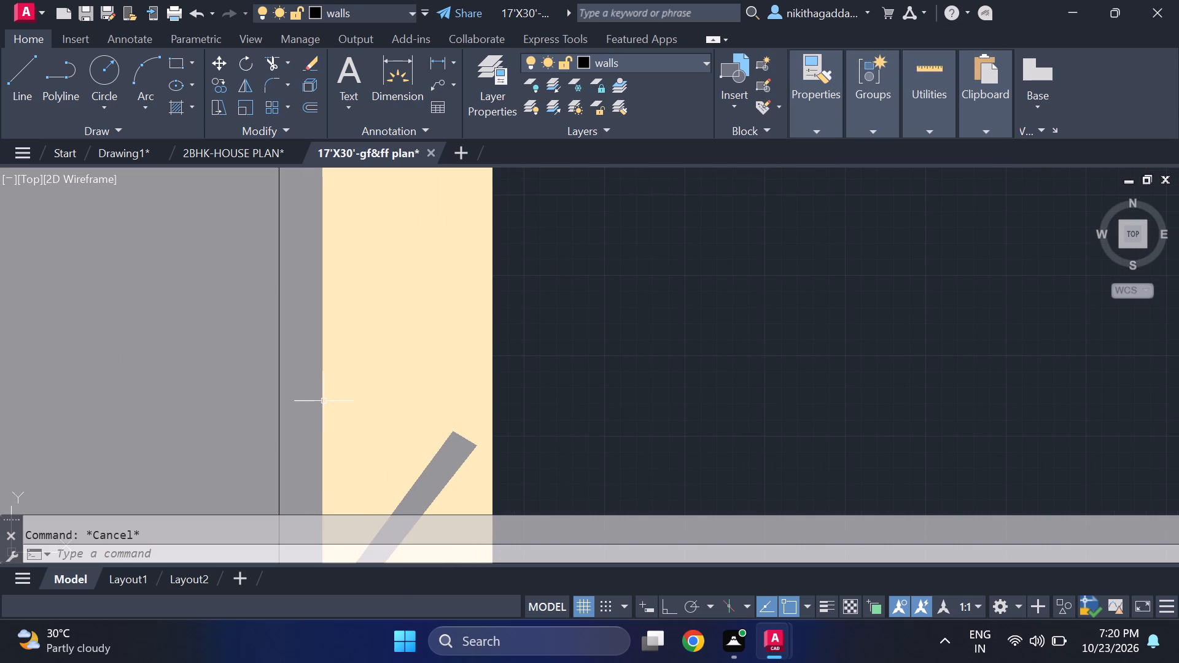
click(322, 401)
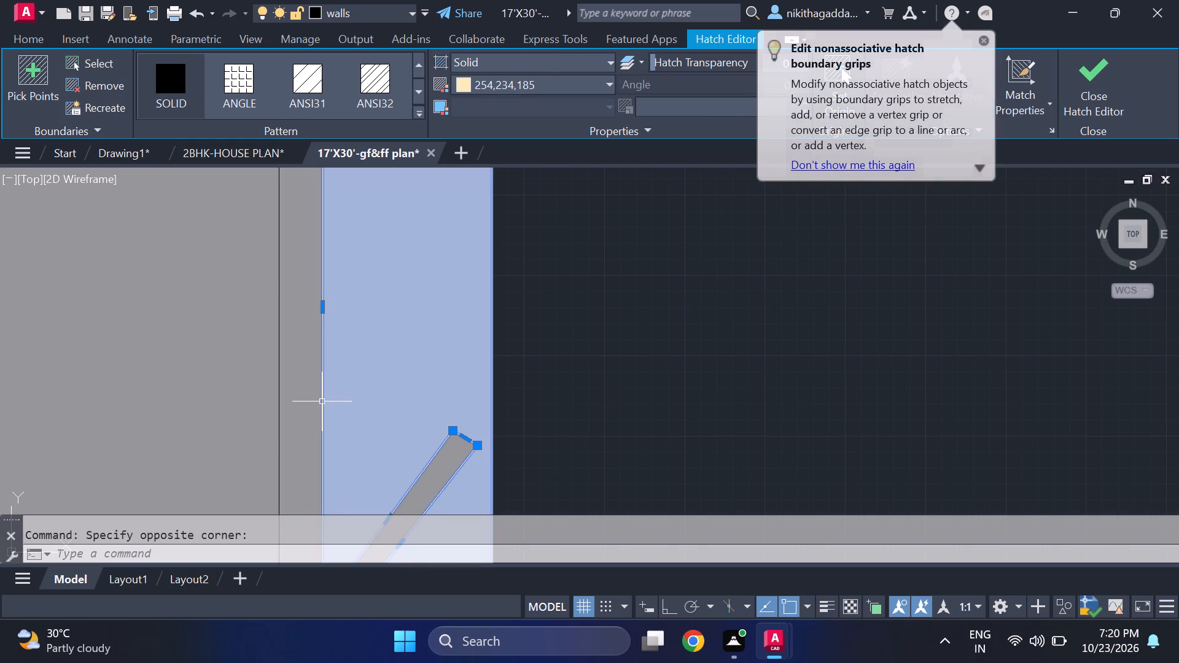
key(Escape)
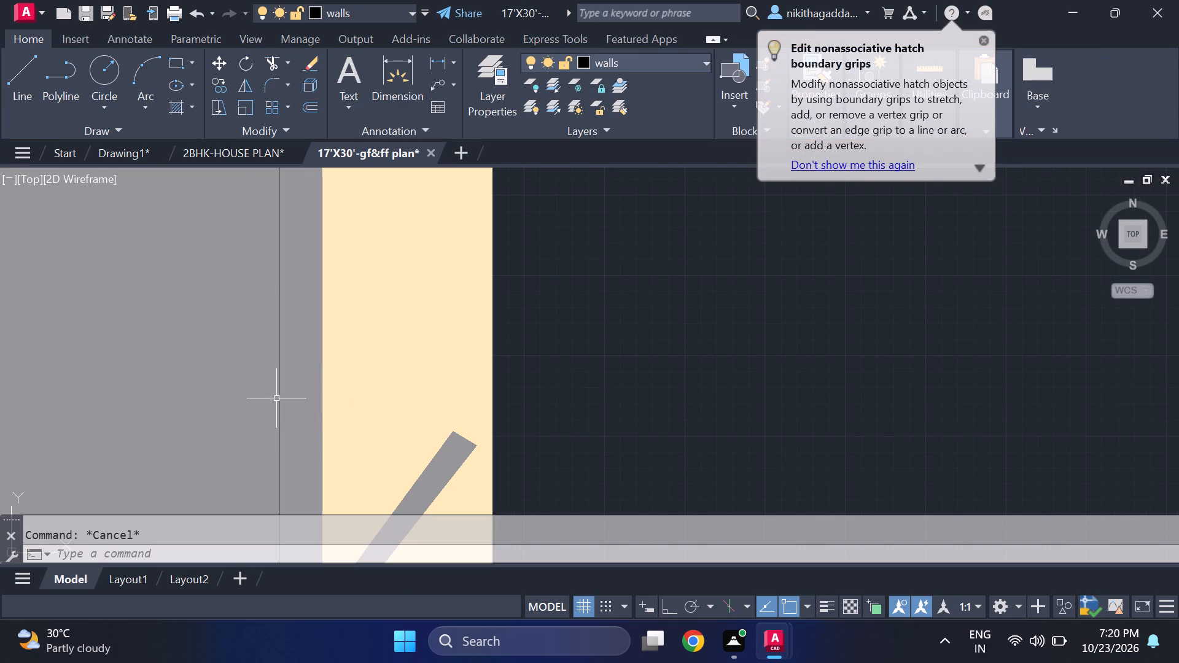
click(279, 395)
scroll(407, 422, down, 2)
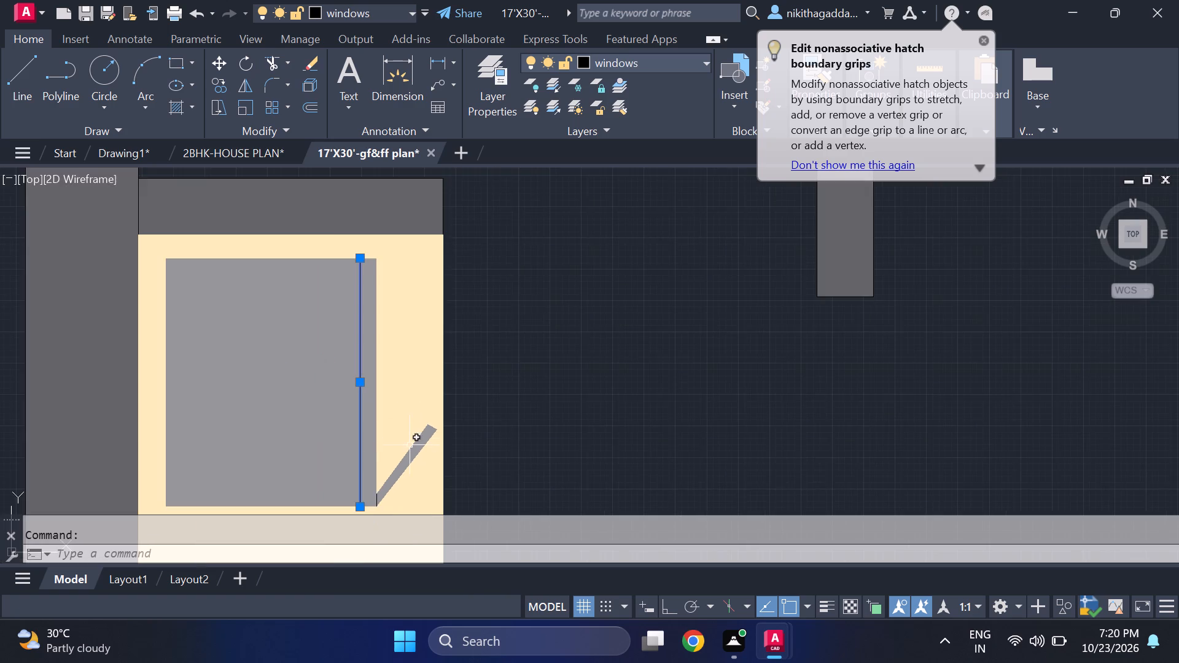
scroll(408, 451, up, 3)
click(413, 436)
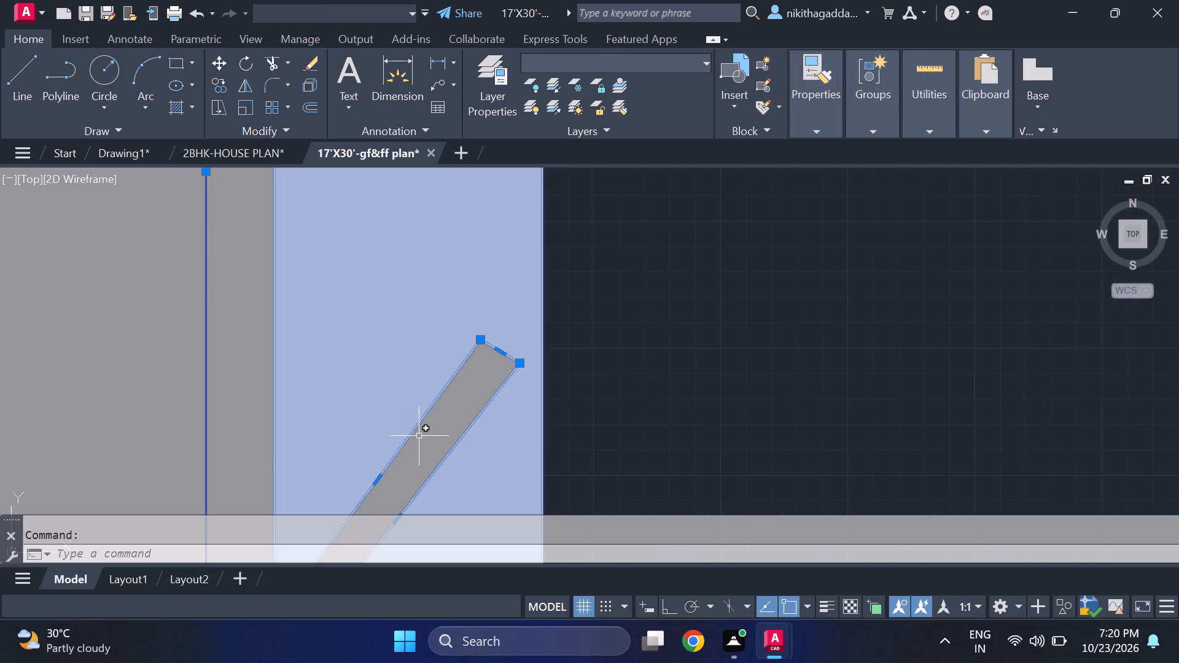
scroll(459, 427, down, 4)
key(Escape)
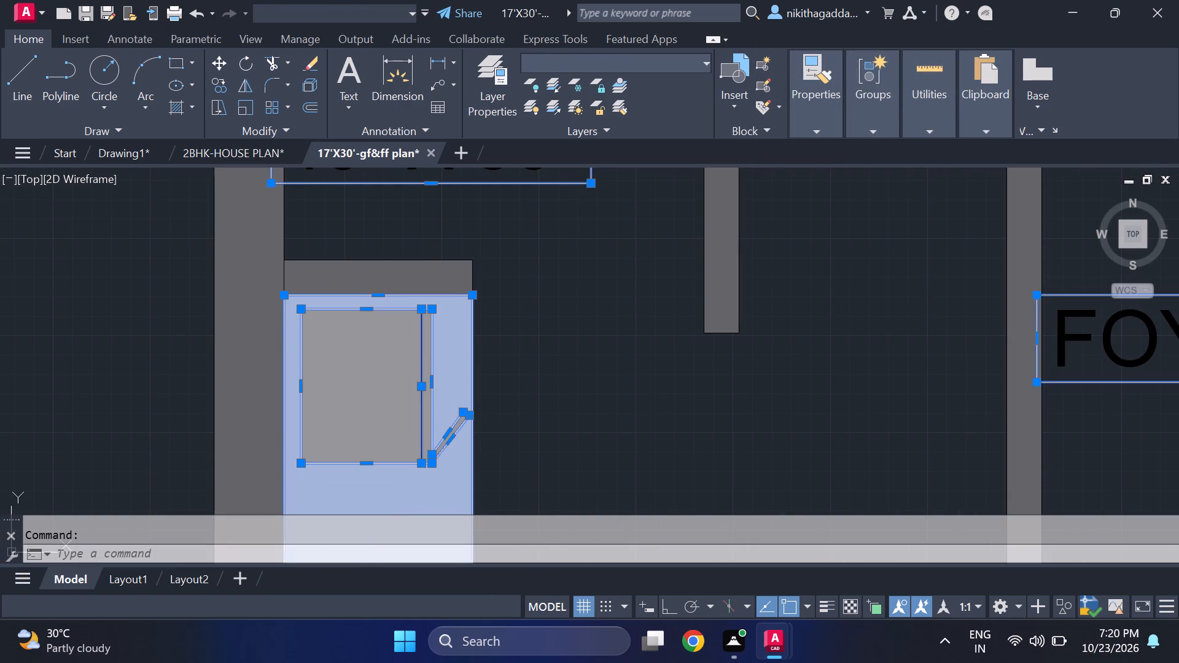
Select the double-bowl sink block in the ground floor wash area.
scroll(496, 388, down, 4)
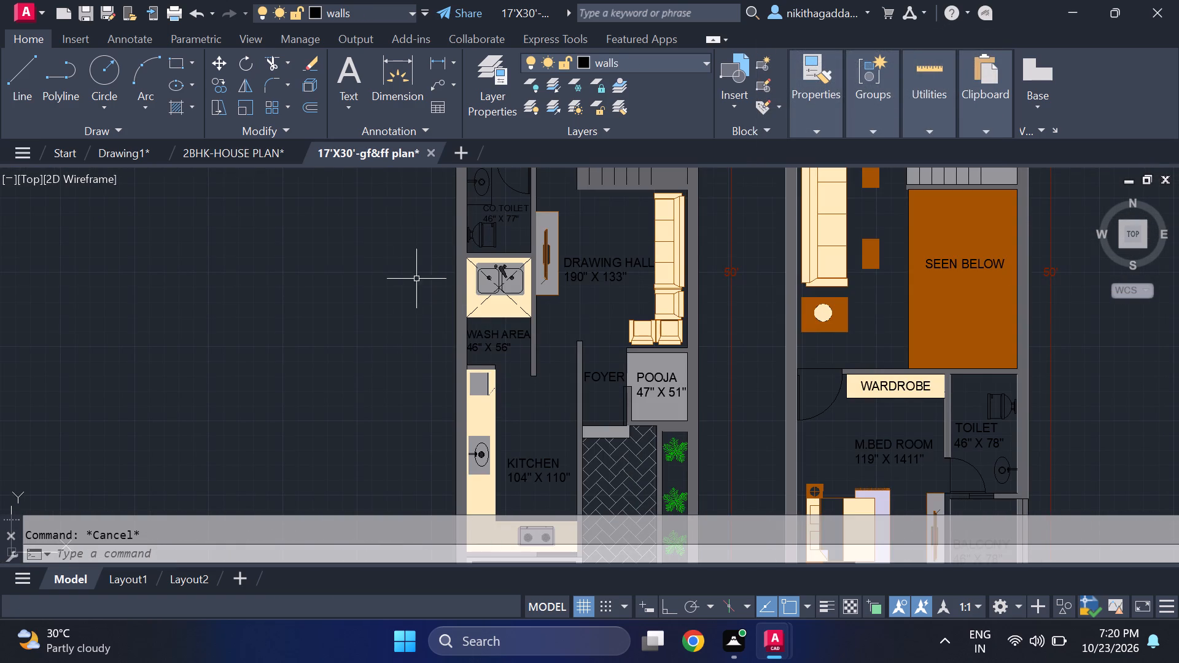
middle_drag(139, 206, 93, 274)
scroll(416, 309, up, 2)
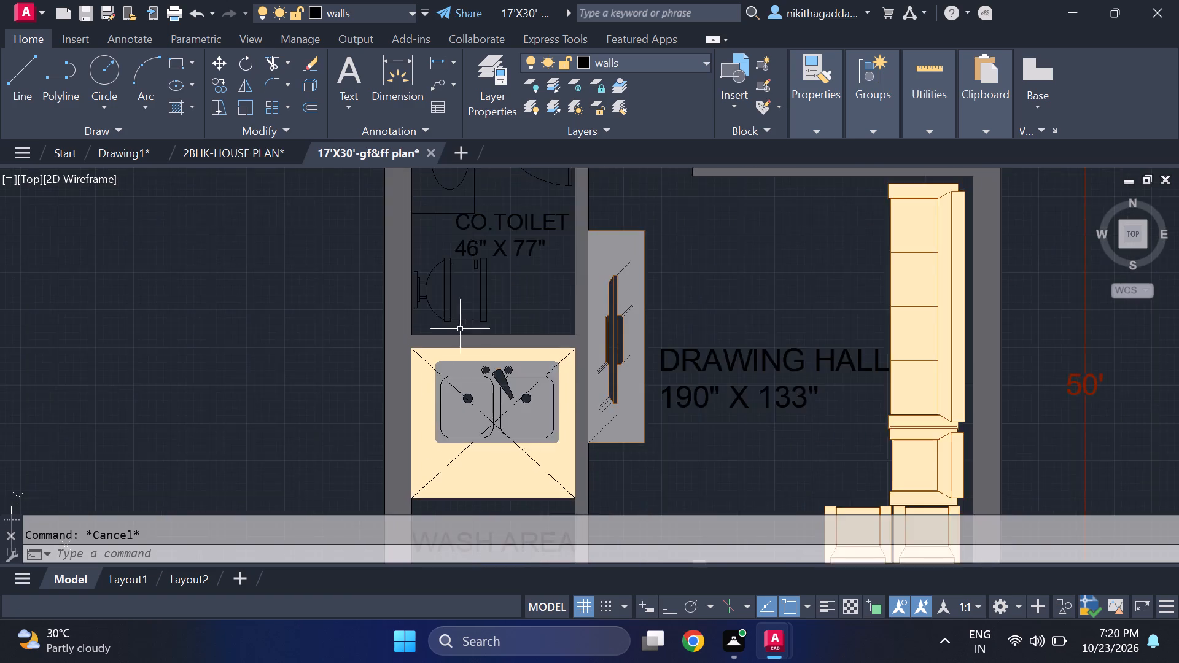
scroll(462, 334, up, 1)
click(499, 398)
Add the concentric circles and support-arm lines of the kitchen stove's right burner to the selection.
scroll(552, 352, down, 2)
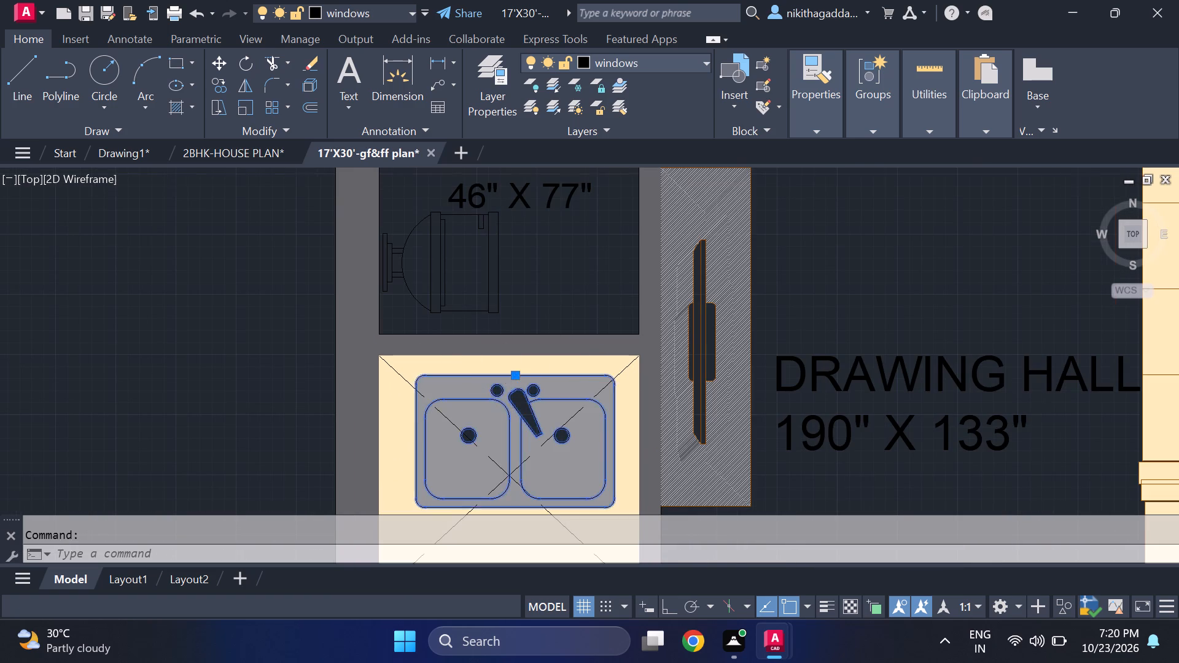
scroll(552, 352, down, 2)
middle_drag(691, 346, 685, 428)
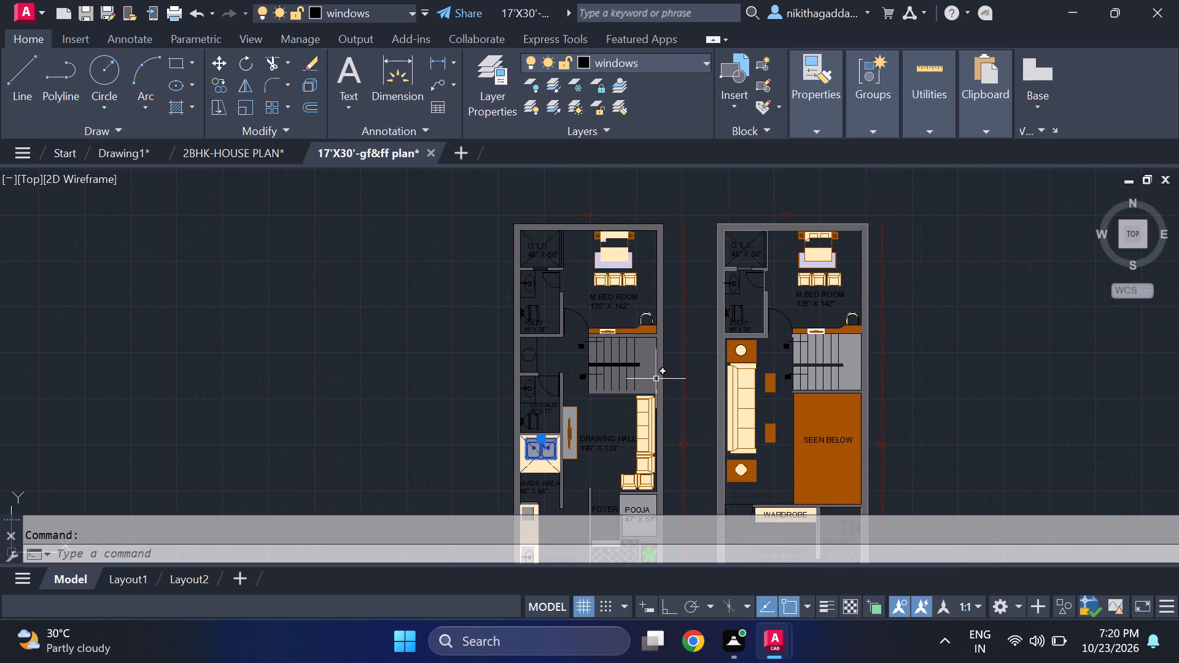
middle_drag(739, 405, 626, 333)
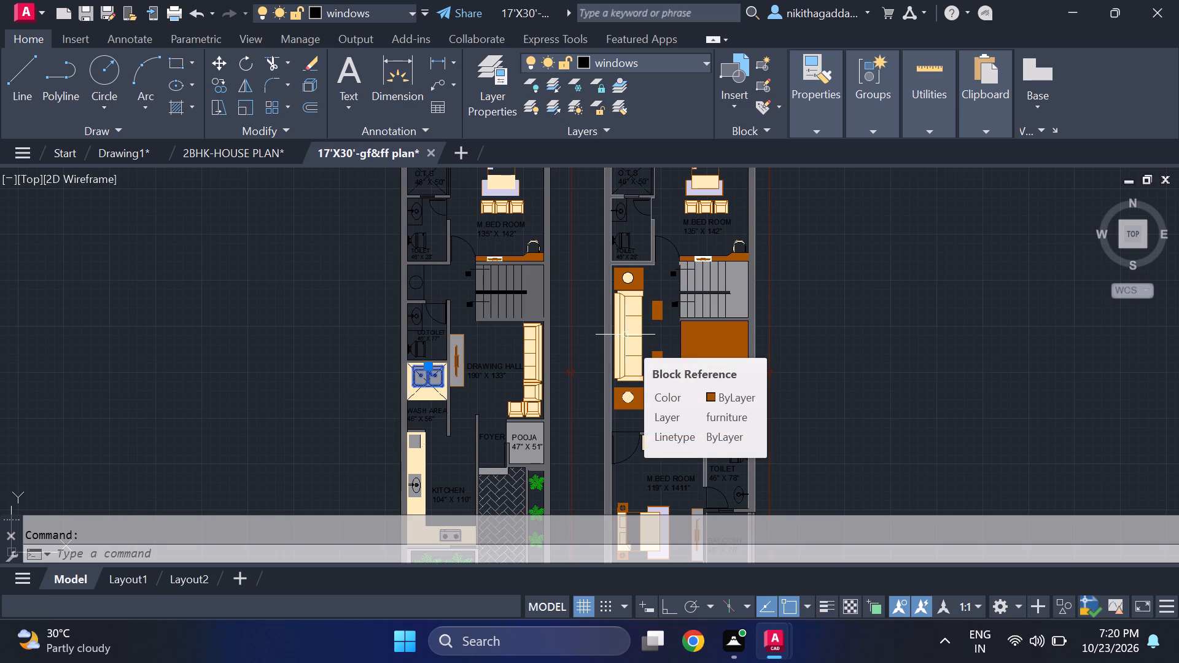
scroll(597, 297, down, 1)
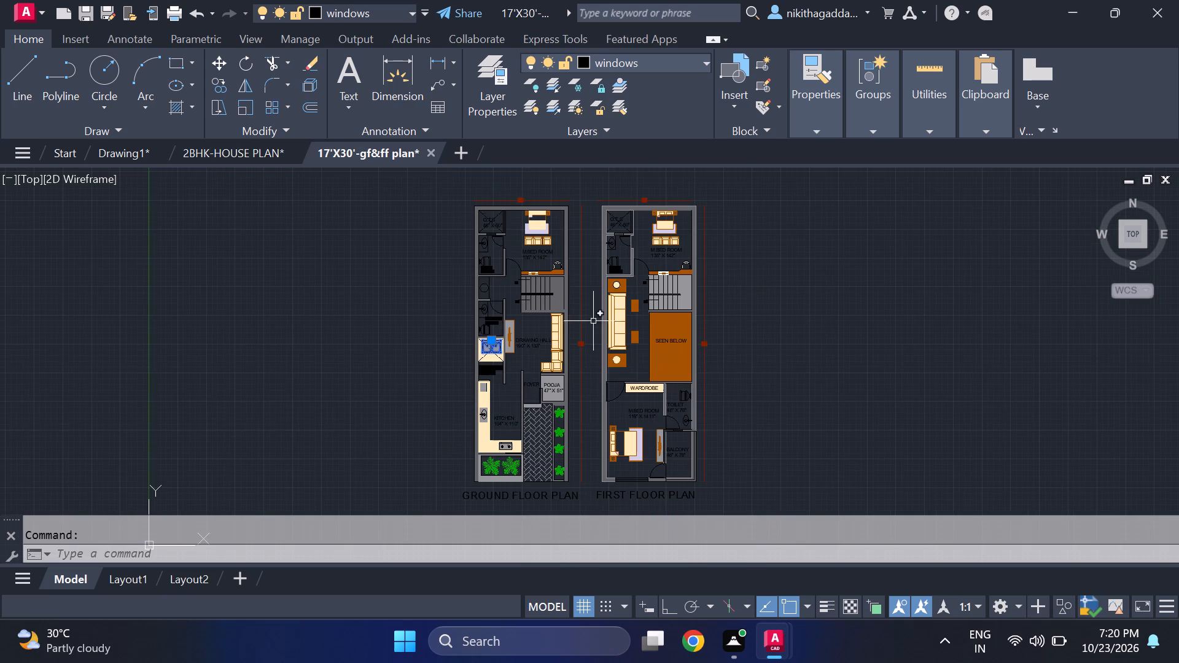
scroll(554, 404, up, 3)
middle_drag(366, 417, 368, 233)
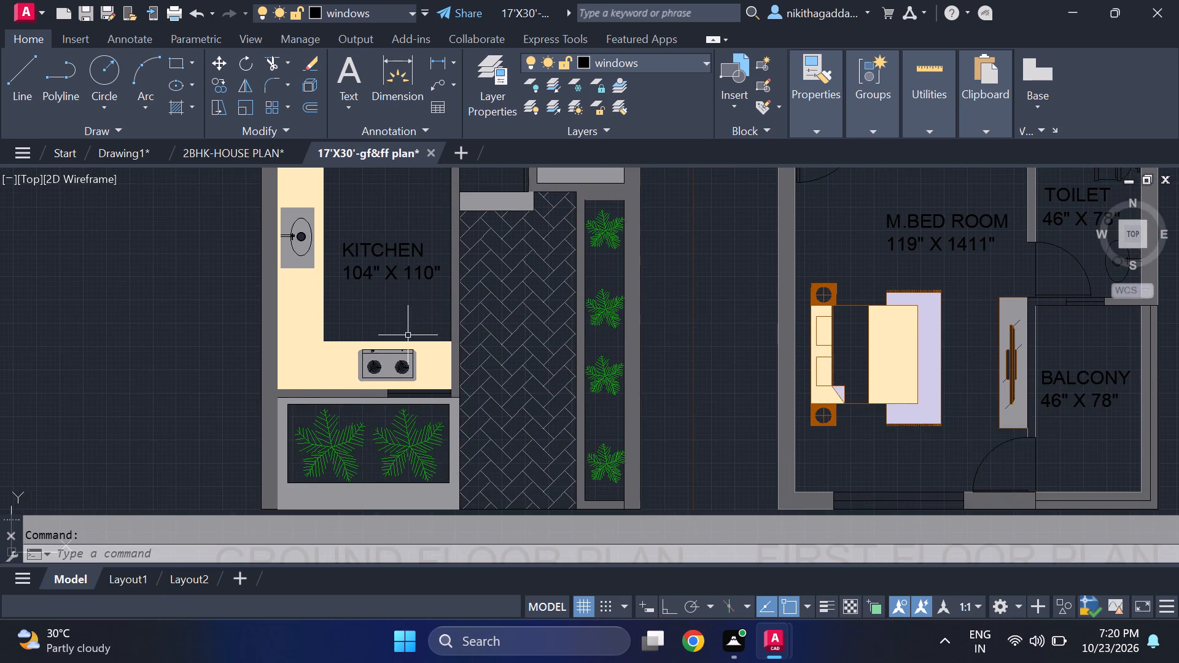
scroll(413, 356, up, 3)
scroll(370, 387, up, 2)
click(350, 320)
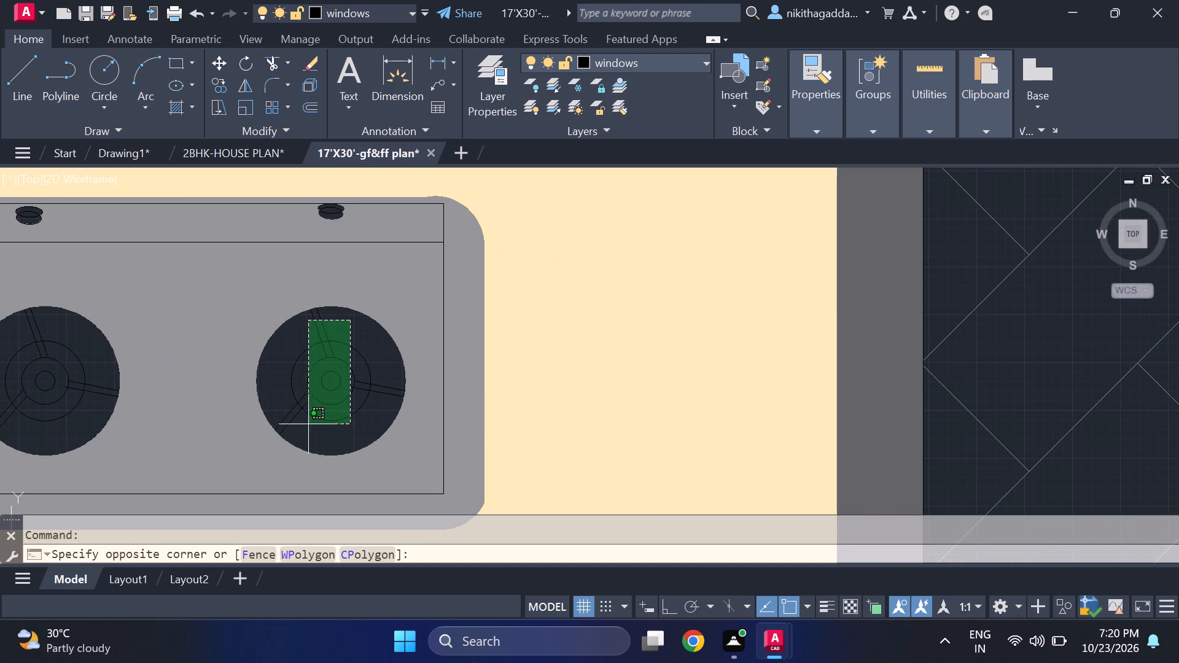
click(295, 421)
click(389, 377)
click(364, 406)
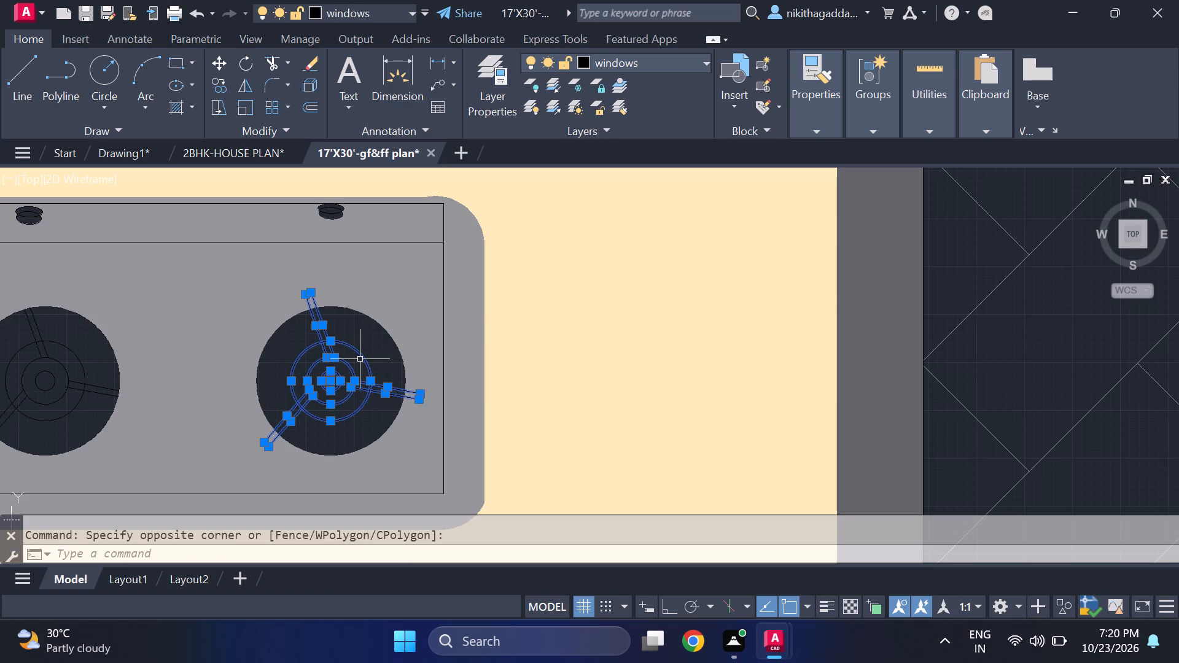
Copy the selected burner circles and support-arm lines and paste them into Drawing1 in the empty space beside the two-burner stove.
key(ctrl+c)
ctrl+click(360, 359)
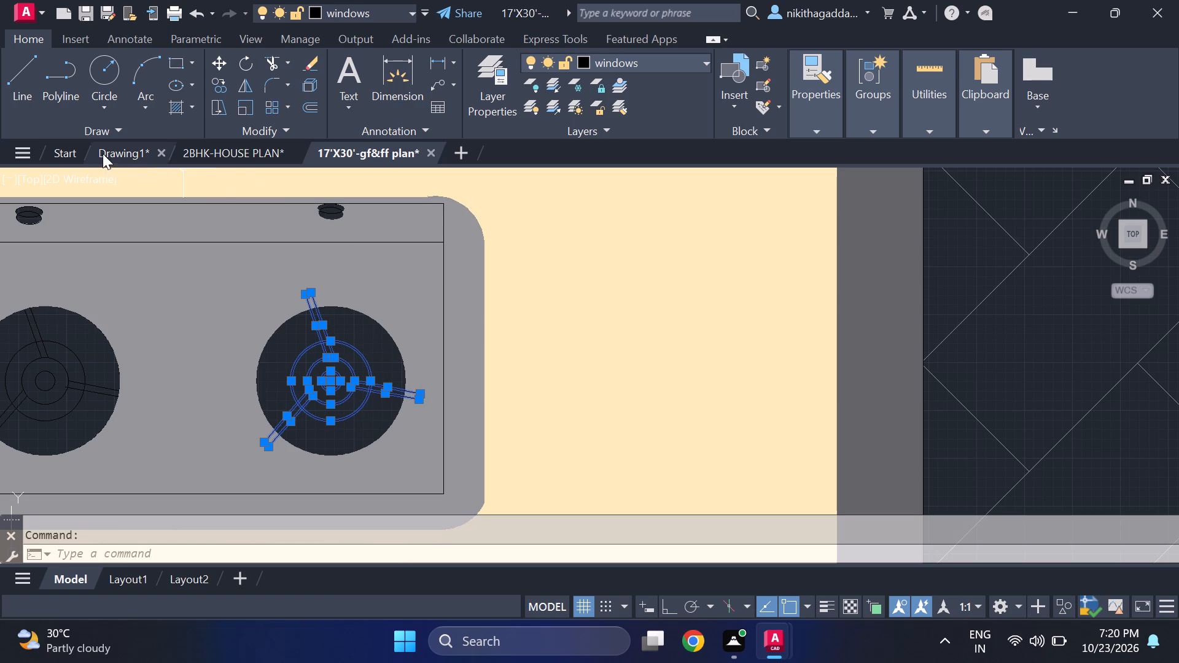
click(103, 153)
key(ctrl+v)
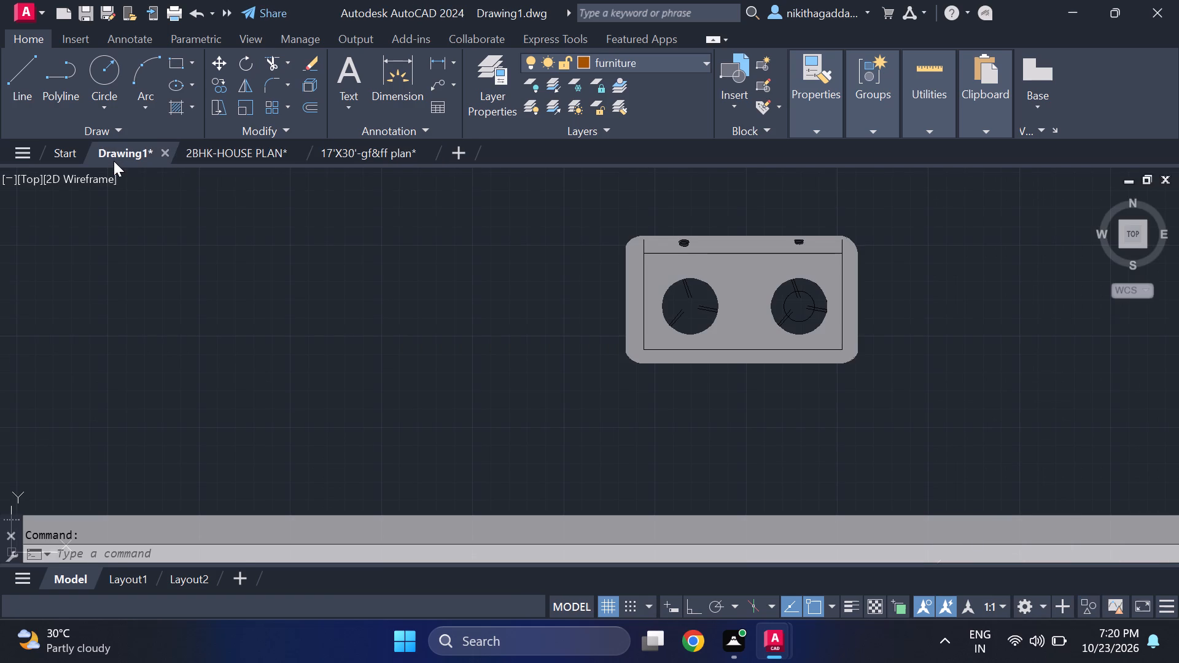
scroll(449, 398, up, 1)
middle_drag(447, 397, 334, 378)
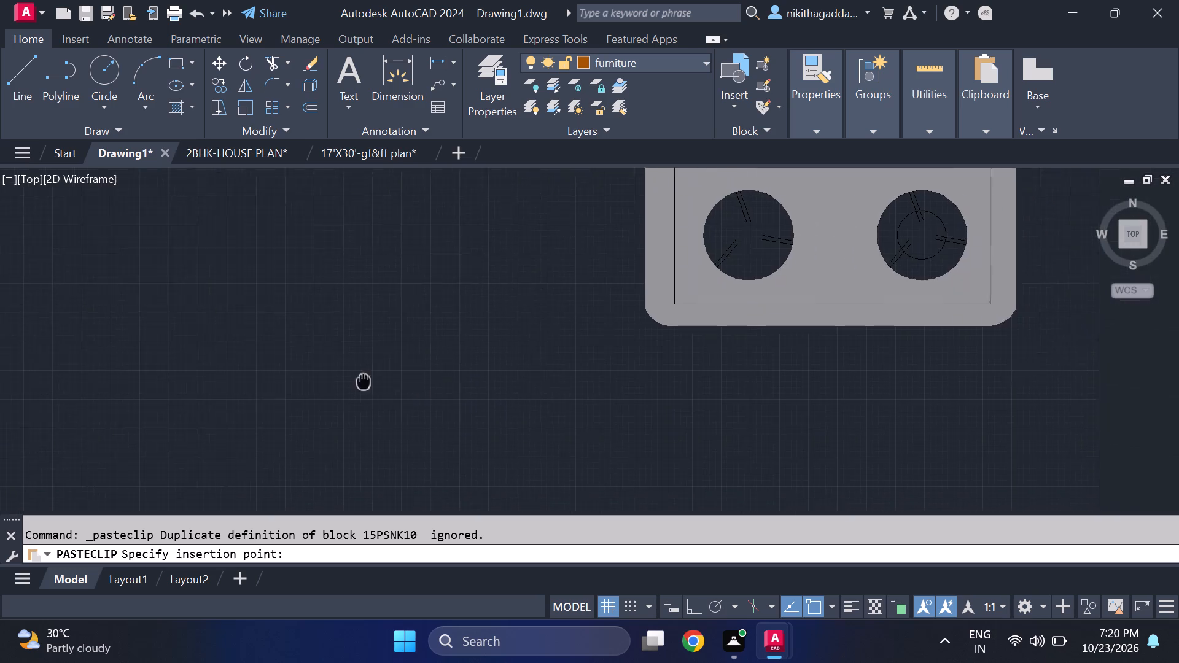
middle_drag(334, 378, 21, 376)
scroll(10, 280, down, 3)
middle_drag(357, 421, 349, 424)
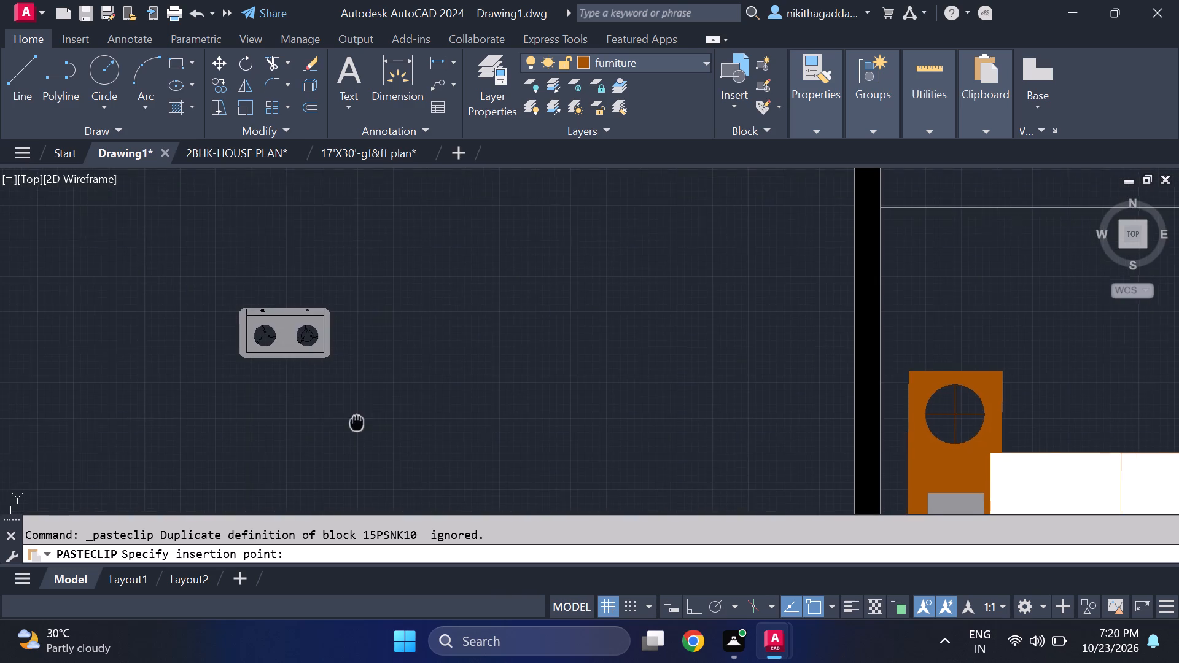
middle_drag(349, 424, 314, 408)
scroll(303, 406, up, 1)
scroll(422, 428, down, 4)
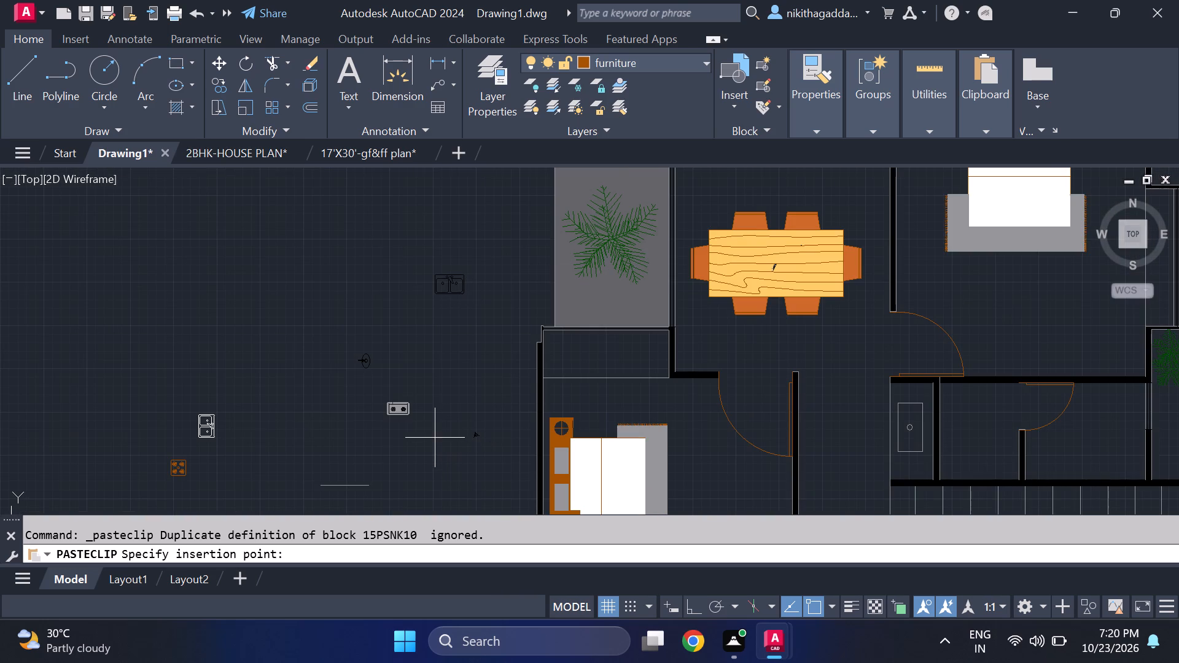
click(435, 438)
Copy the pasted burner detail's inner and middle circles onto the centre of the stove's right burner.
scroll(401, 412, up, 6)
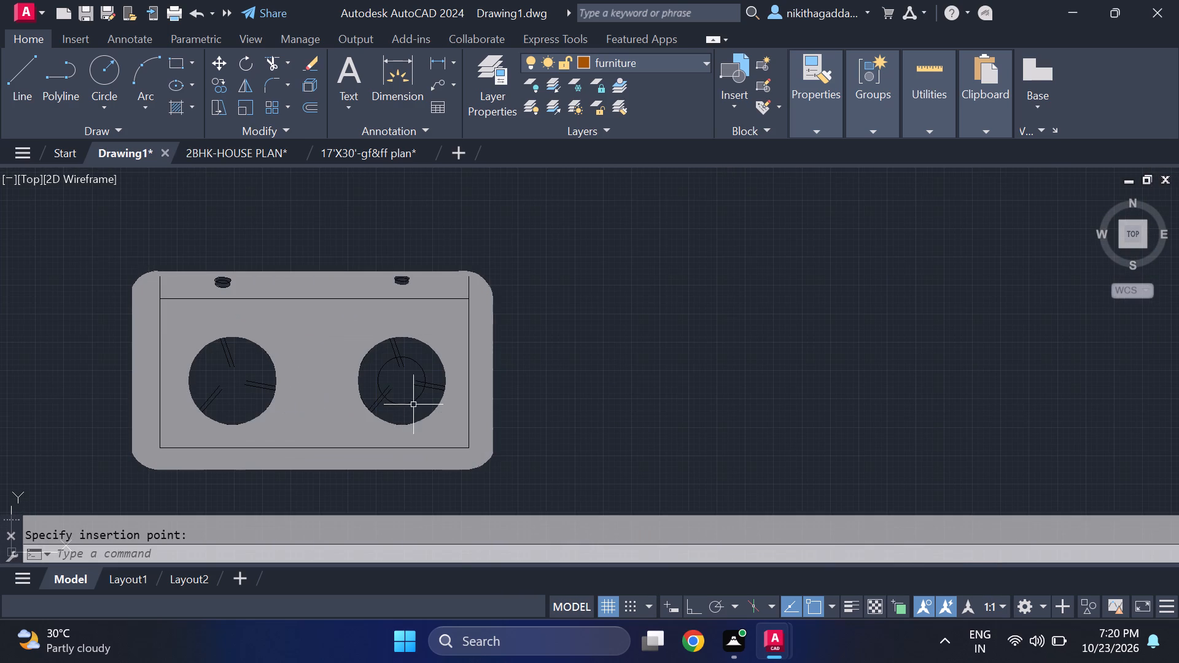
middle_drag(426, 406, 259, 269)
scroll(259, 269, up, 1)
scroll(379, 331, down, 3)
middle_drag(732, 473, 620, 397)
scroll(694, 399, up, 3)
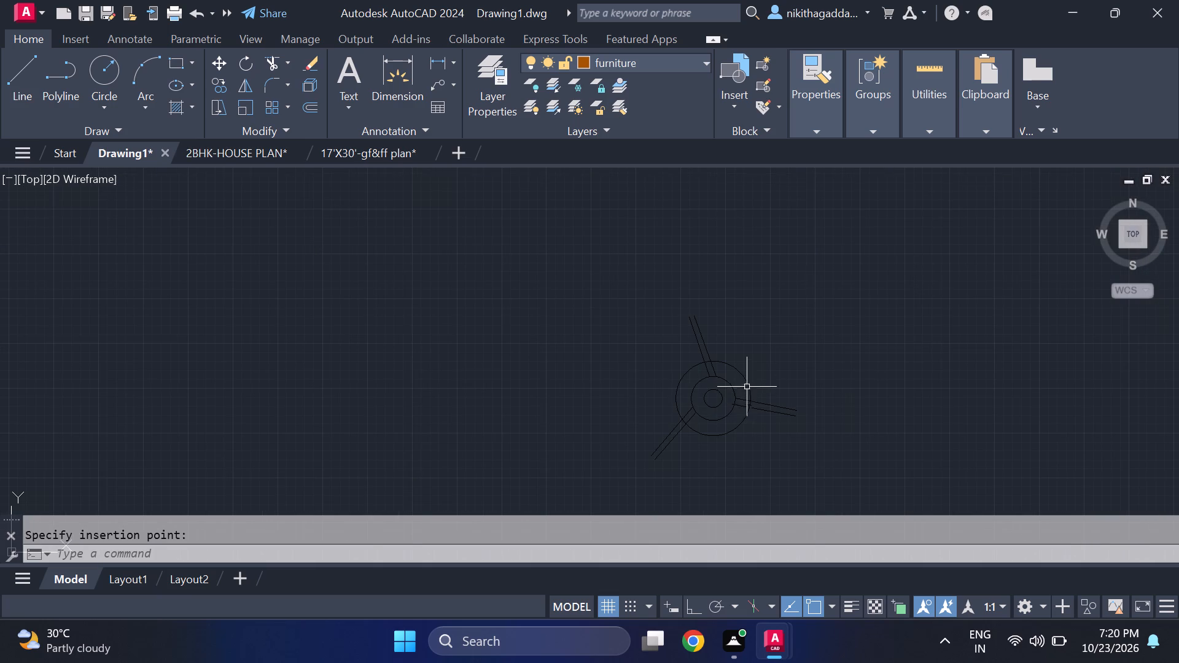
click(739, 385)
scroll(724, 384, up, 4)
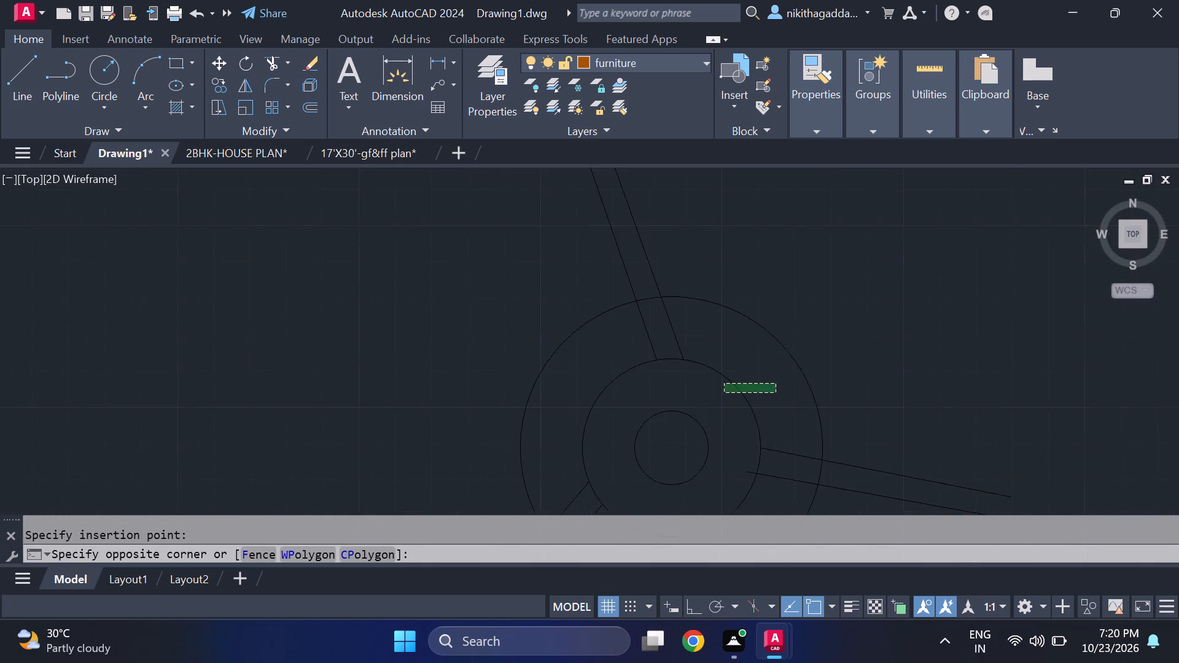
click(711, 379)
scroll(667, 401, down, 1)
click(667, 403)
click(583, 439)
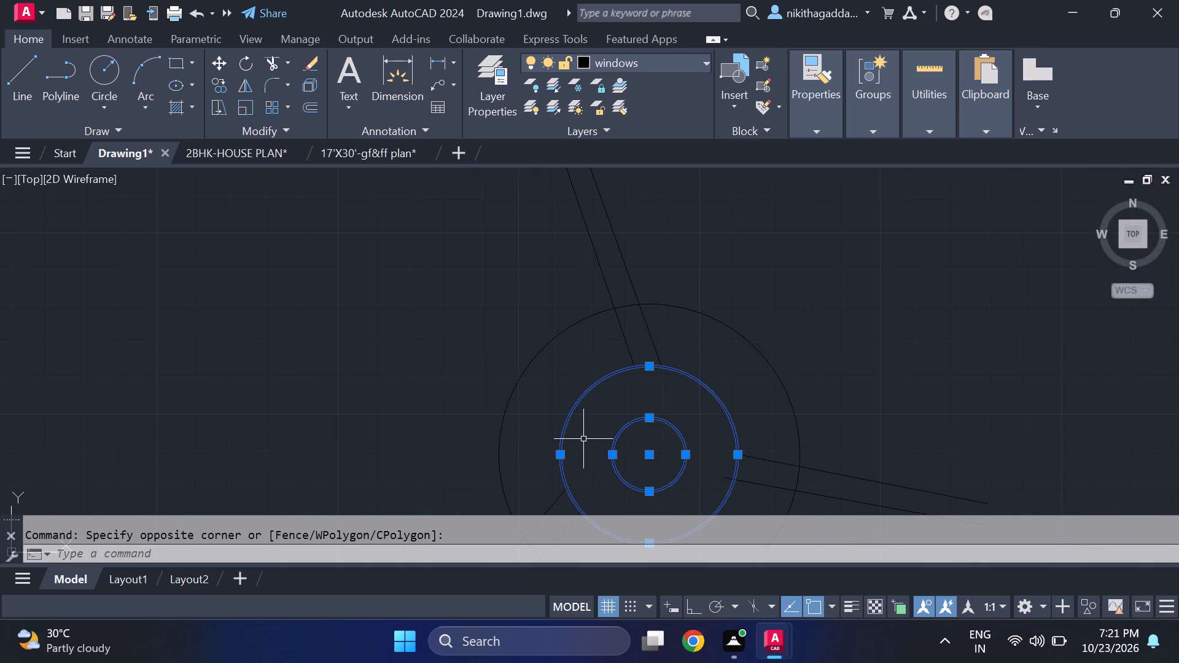
text(co)
key(Return)
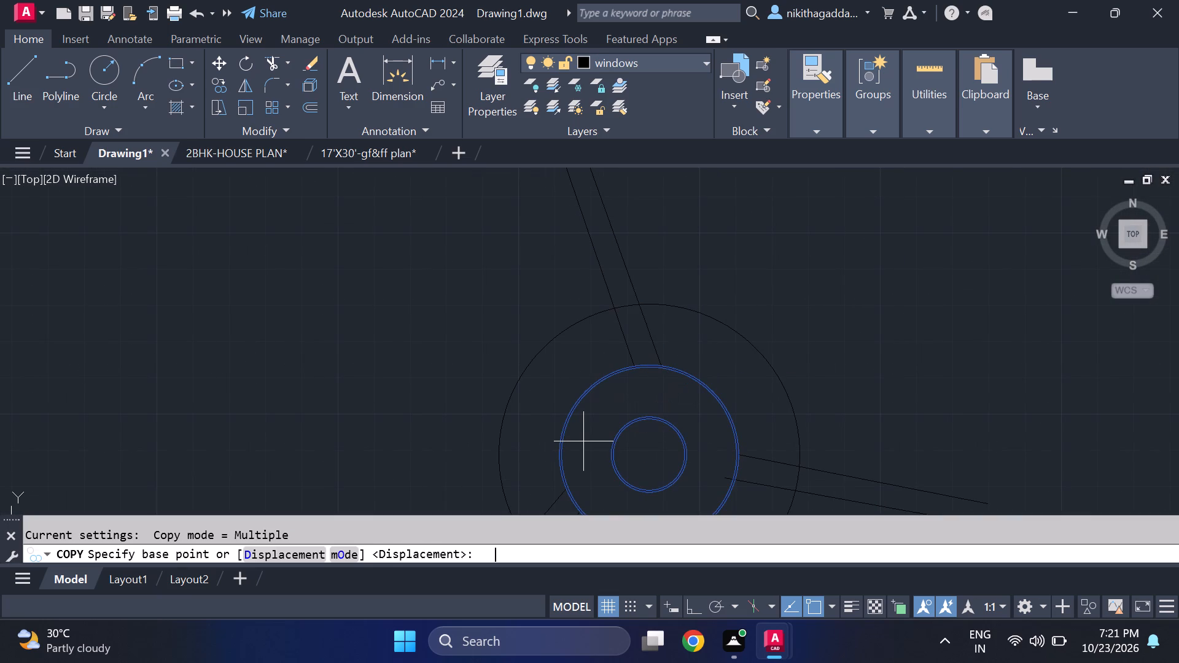
click(658, 451)
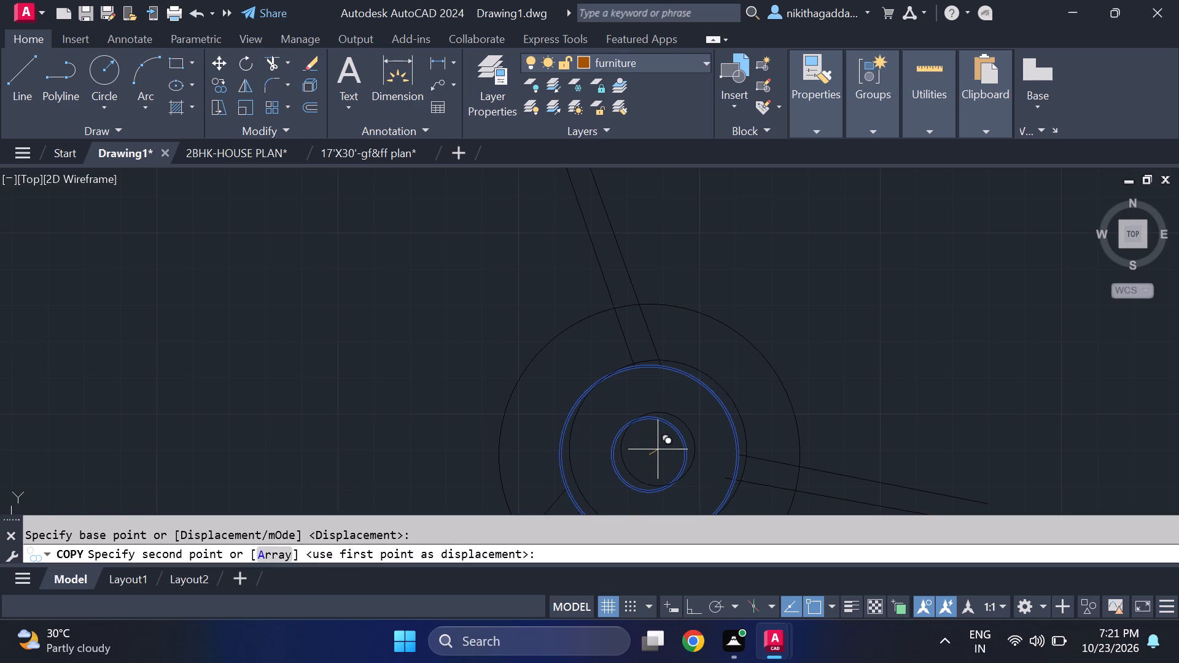
middle_drag(303, 317, 635, 438)
scroll(649, 436, down, 4)
middle_drag(437, 275, 862, 458)
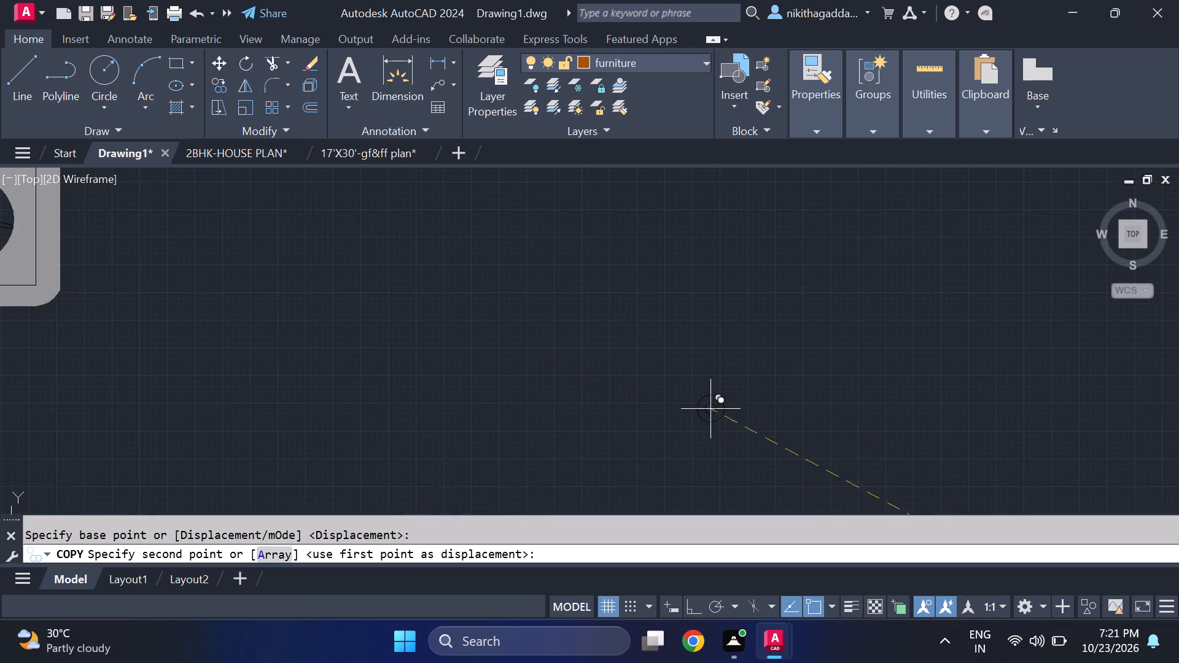
scroll(265, 332, down, 2)
scroll(142, 273, up, 5)
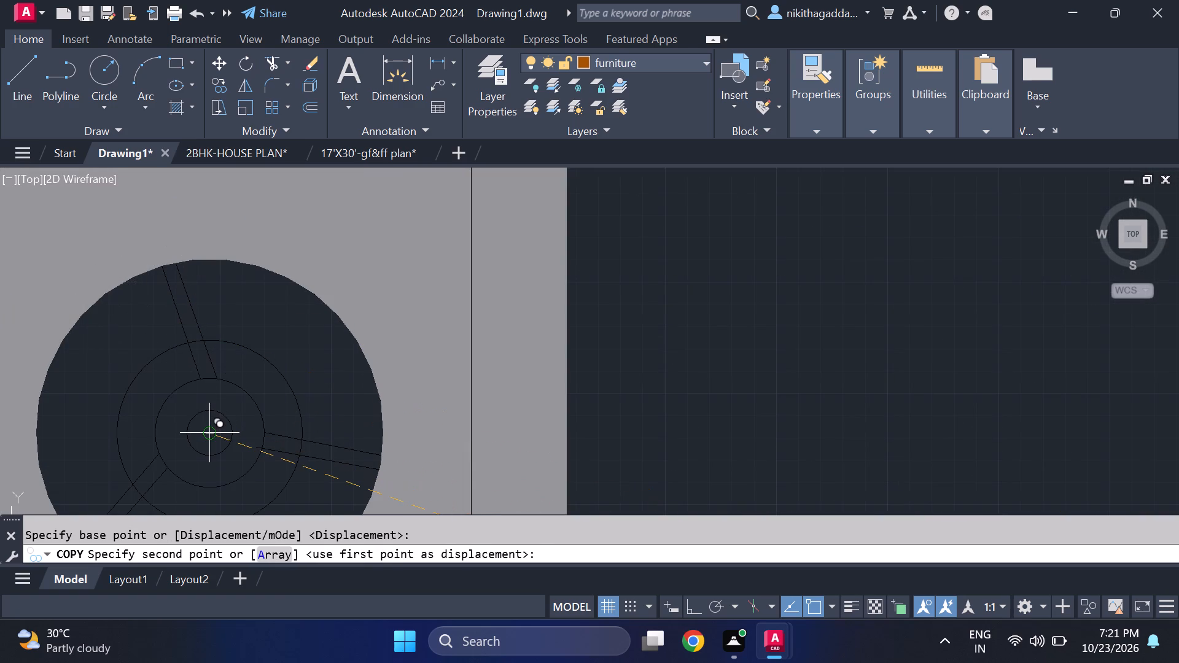
click(213, 433)
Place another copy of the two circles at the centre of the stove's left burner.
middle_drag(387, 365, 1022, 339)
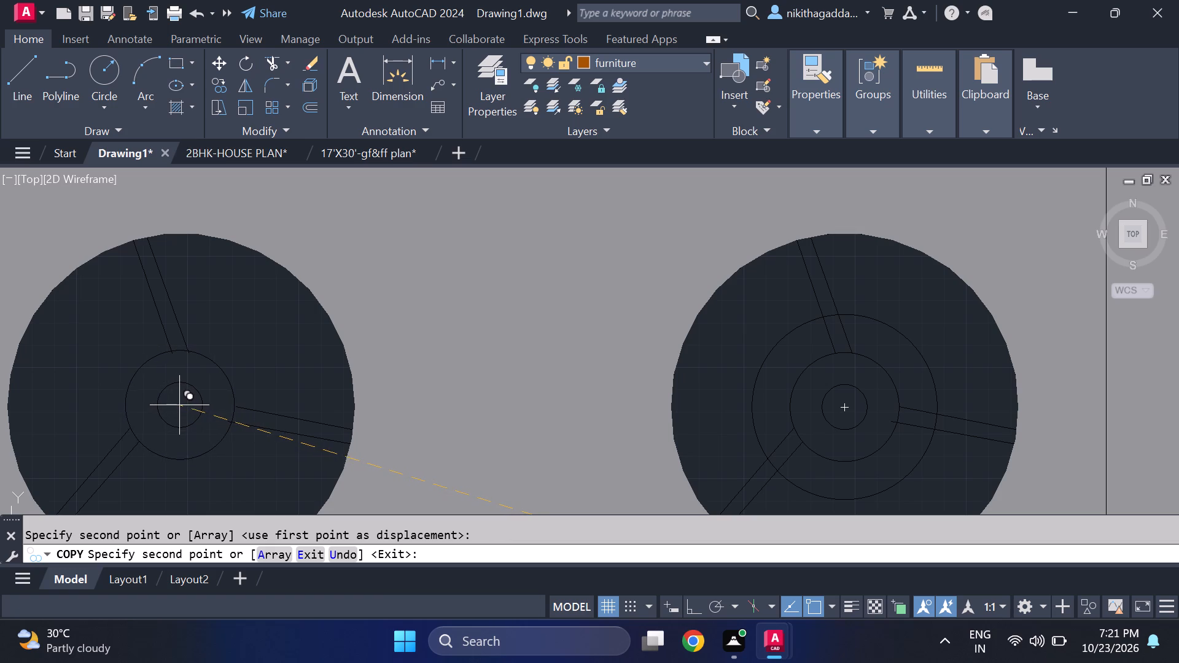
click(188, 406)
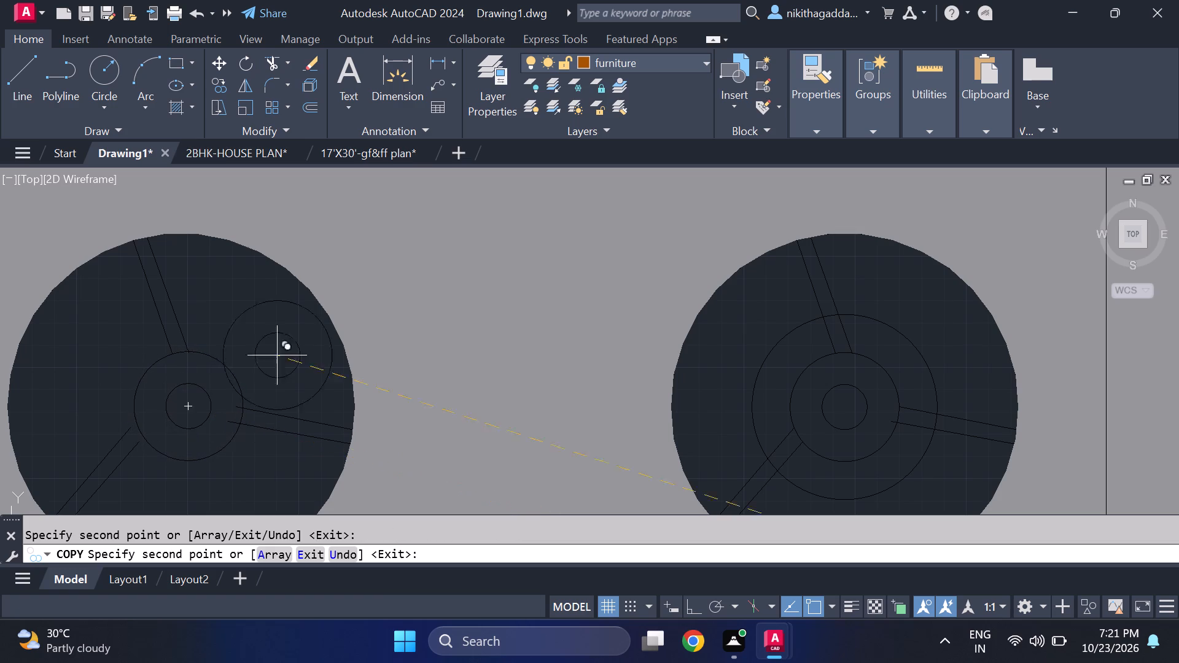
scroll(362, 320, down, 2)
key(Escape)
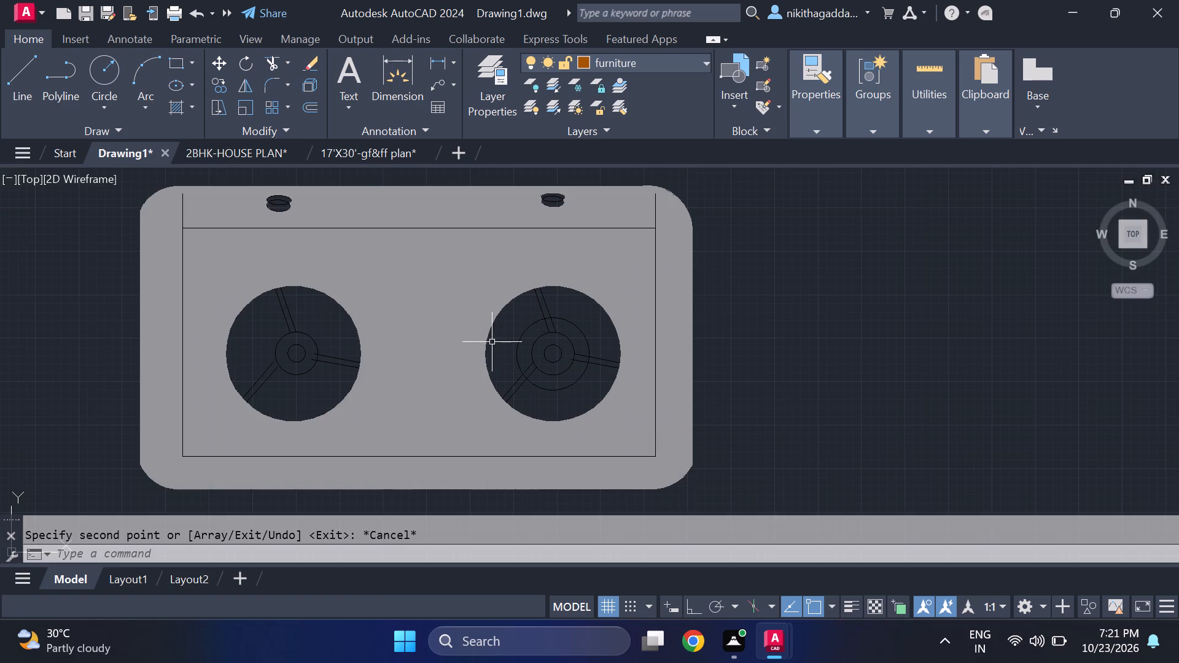
Erase the circles and support-arm lines inside the stove's left burner.
click(318, 314)
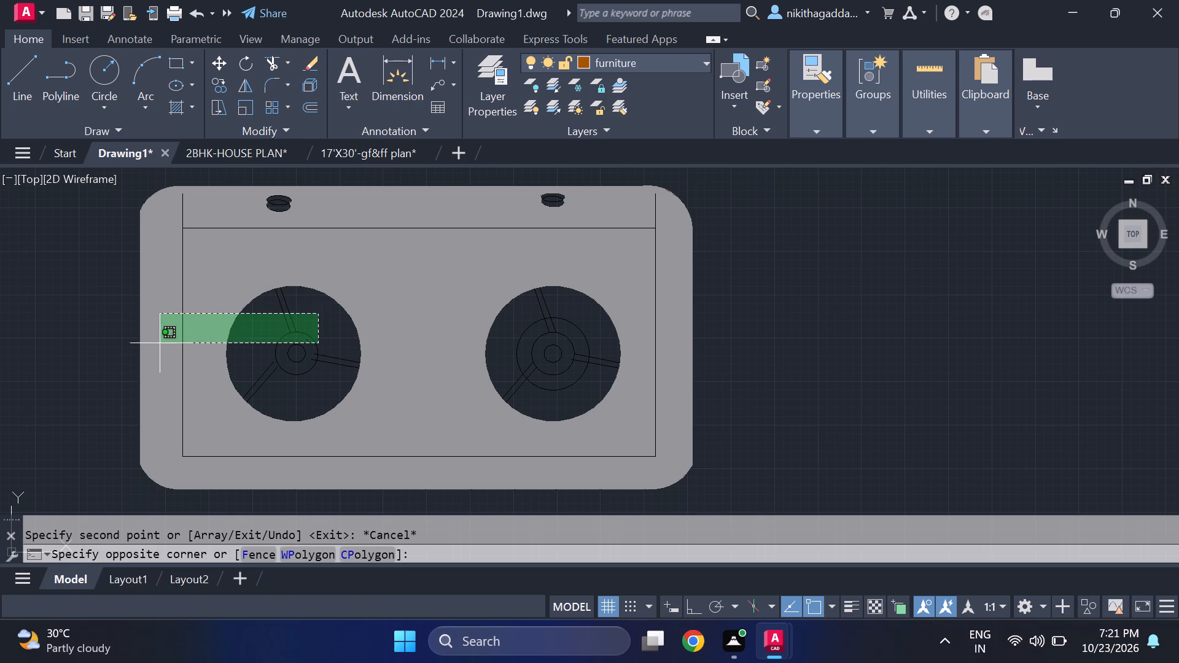
click(250, 381)
key(Delete)
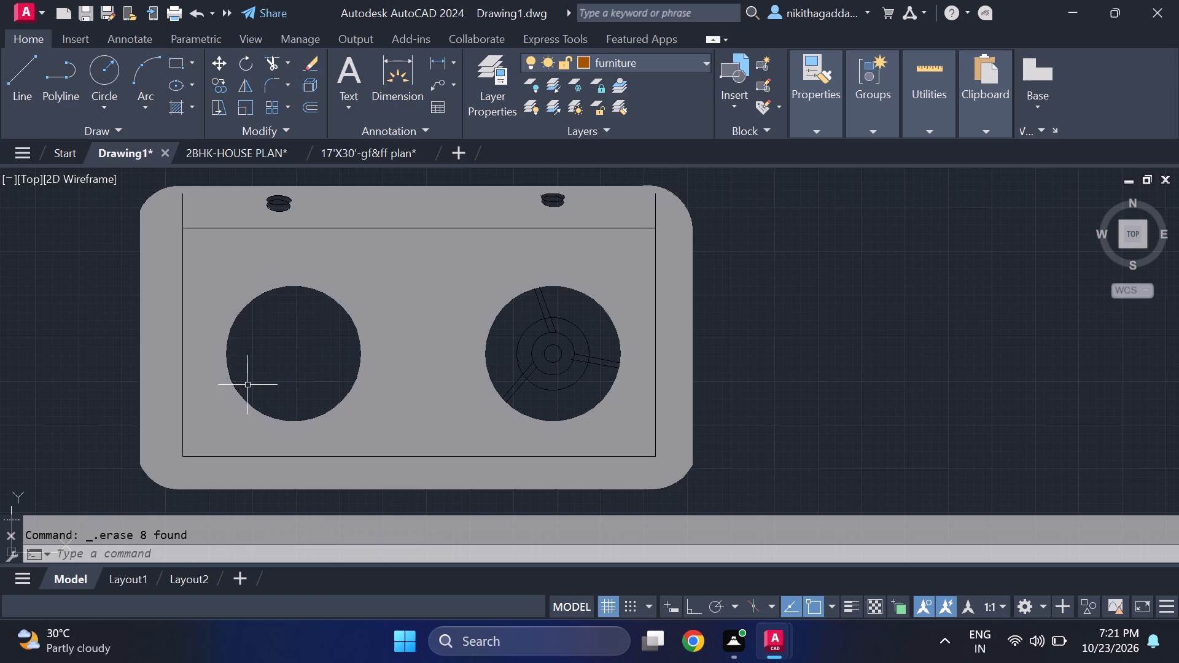
Copy the right burner's three concentric circles and three pairs of support-arm lines onto the left burner's centre.
scroll(564, 303, up, 2)
drag(563, 313, 567, 319)
drag(442, 497, 449, 482)
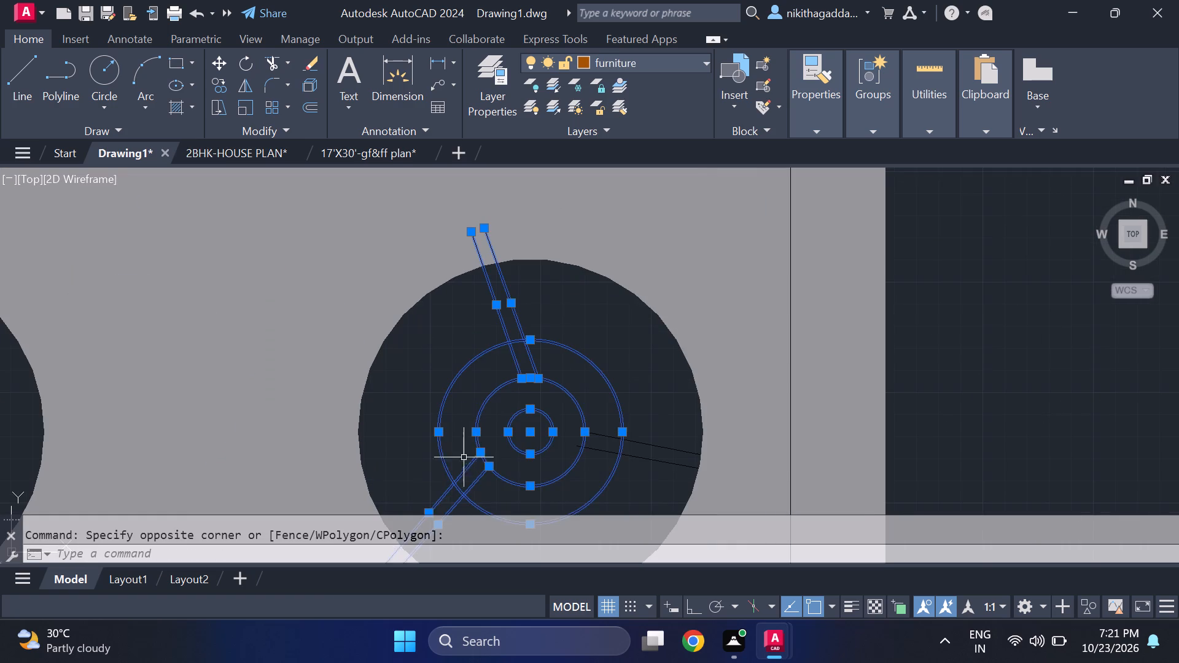
middle_drag(472, 445, 453, 377)
drag(629, 351, 627, 362)
click(506, 429)
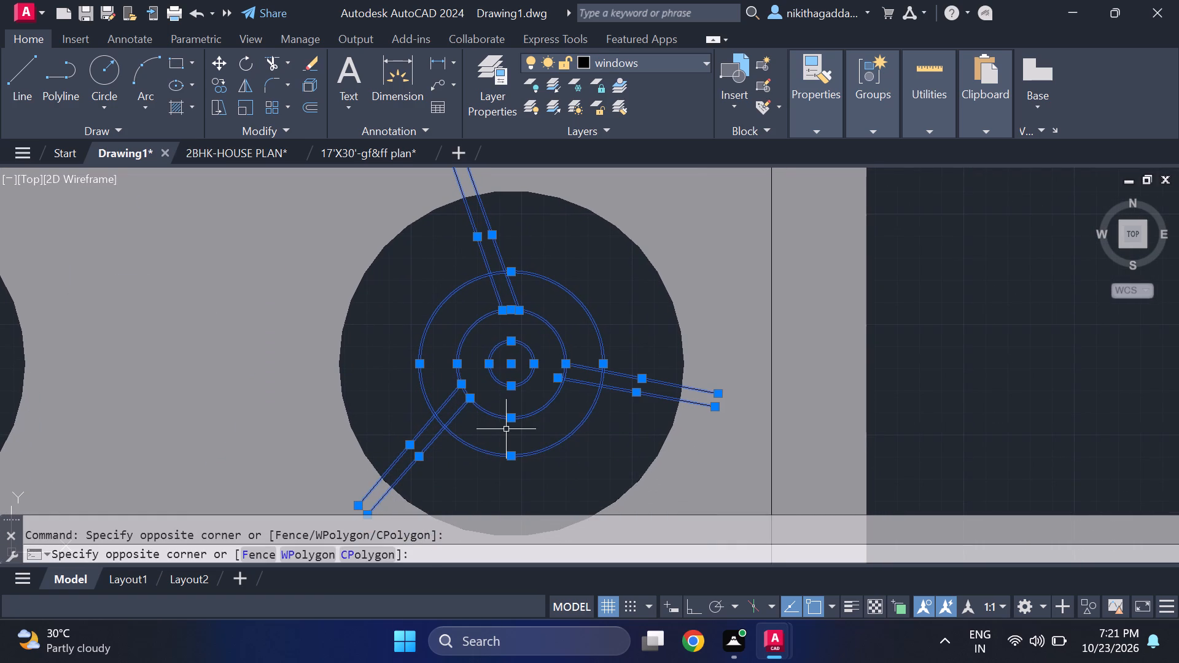
text(co)
key(Return)
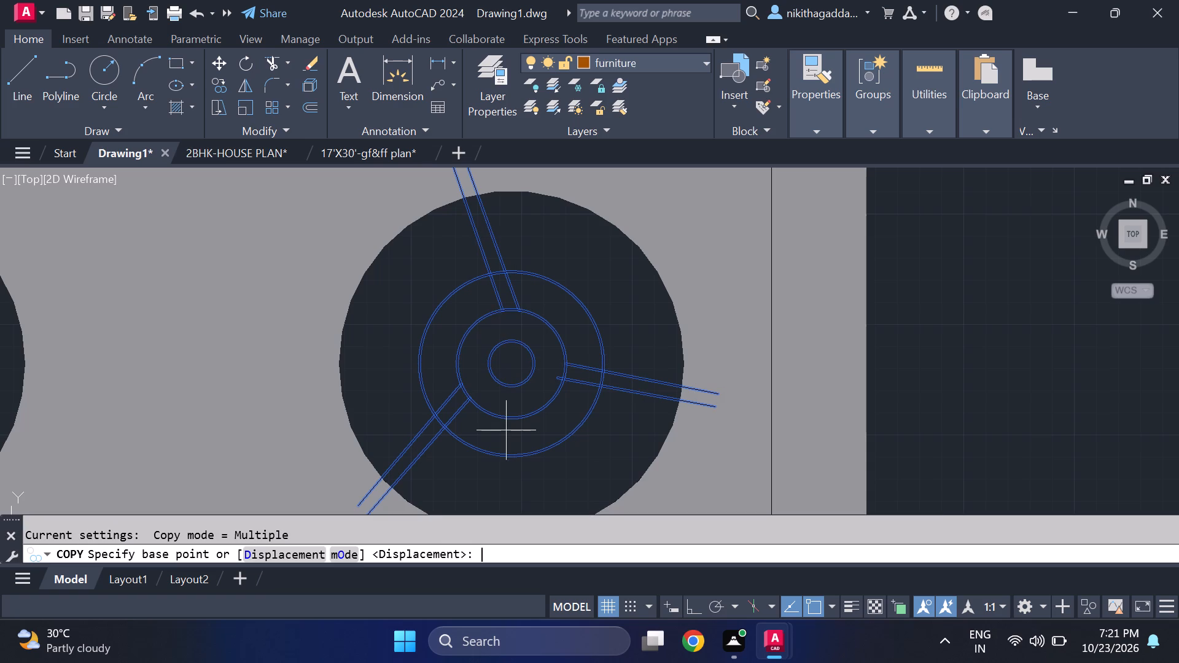
click(516, 368)
middle_drag(118, 413, 524, 403)
scroll(184, 405, up, 1)
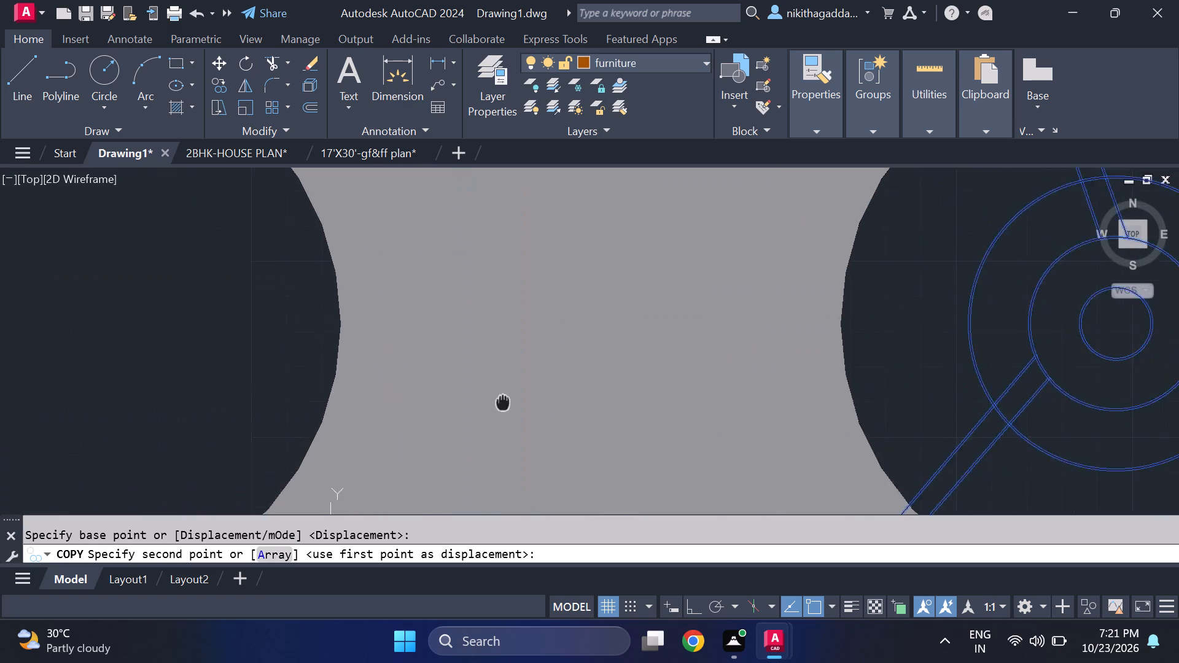
middle_drag(524, 403, 615, 405)
scroll(529, 389, down, 1)
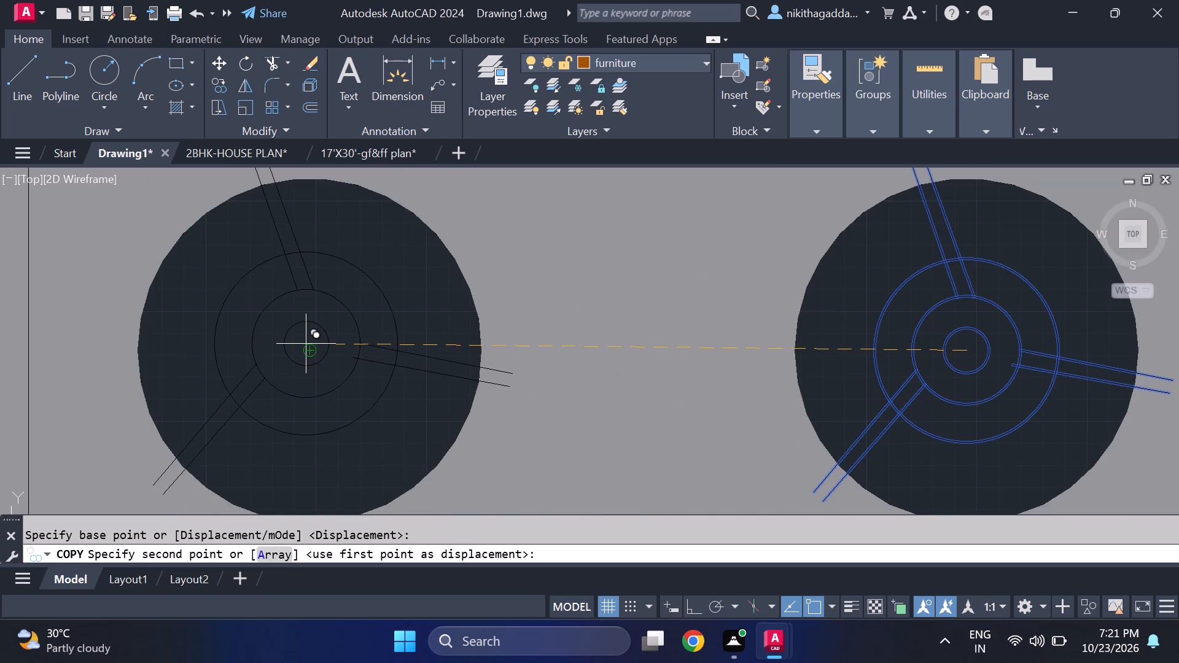
click(314, 349)
scroll(349, 324, down, 3)
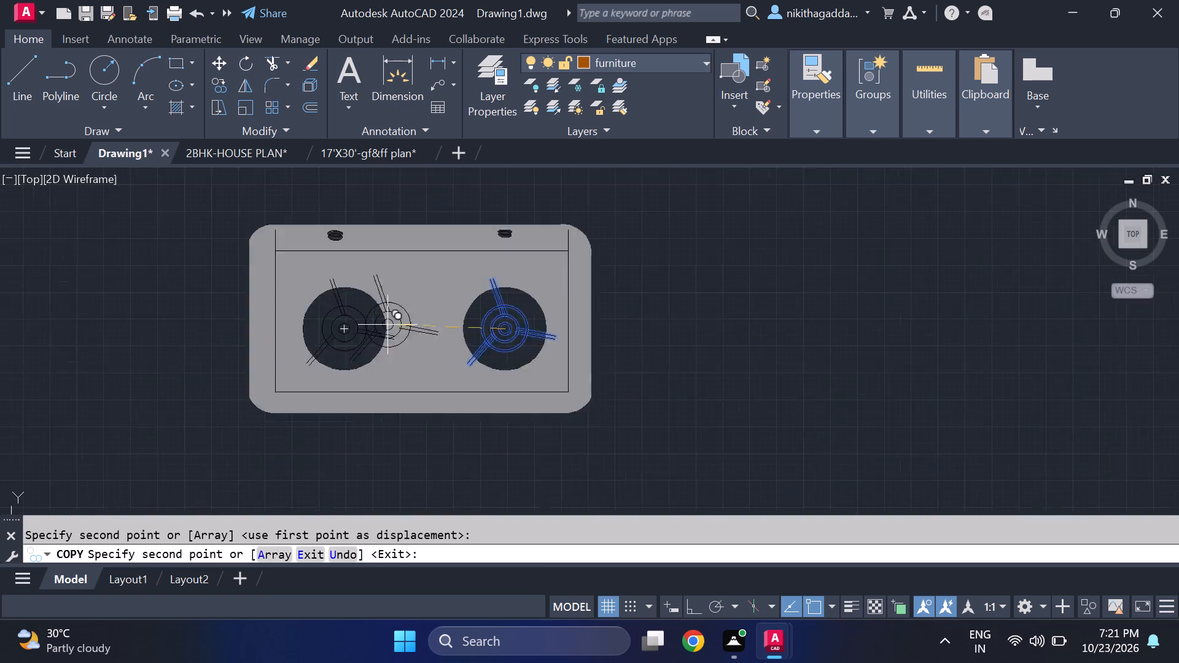
scroll(418, 339, down, 1)
key(Escape)
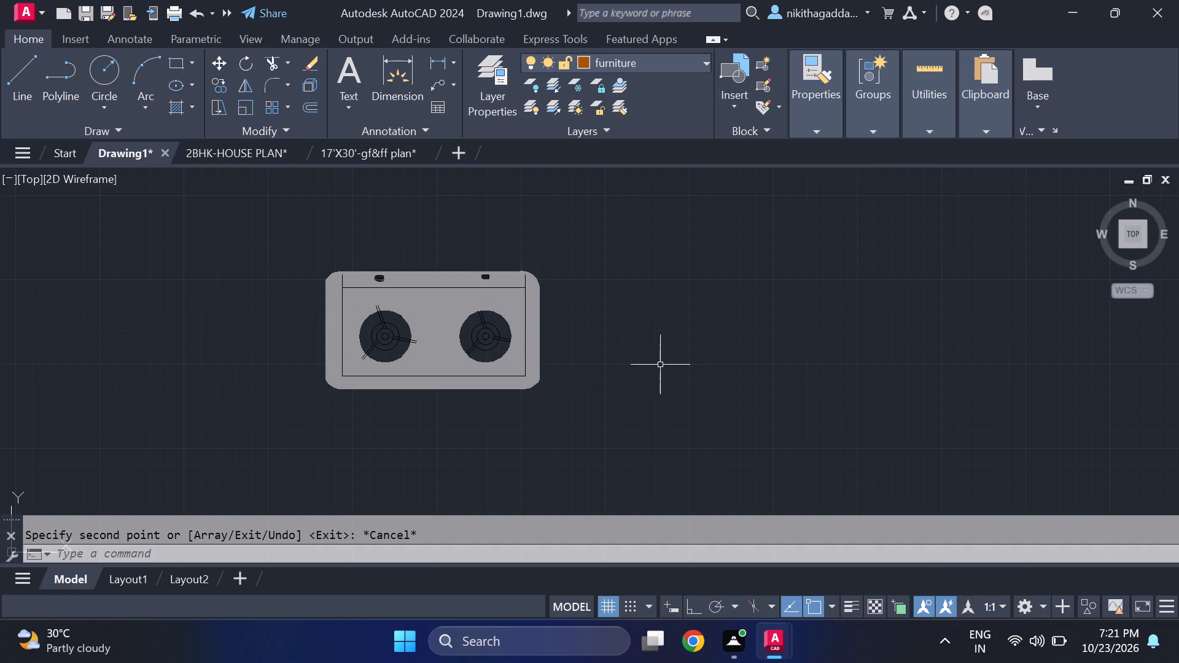
Switch to the 2BHK-HOUSE PLAN drawing.
scroll(631, 363, down, 4)
scroll(620, 339, up, 1)
middle_drag(621, 334, 618, 398)
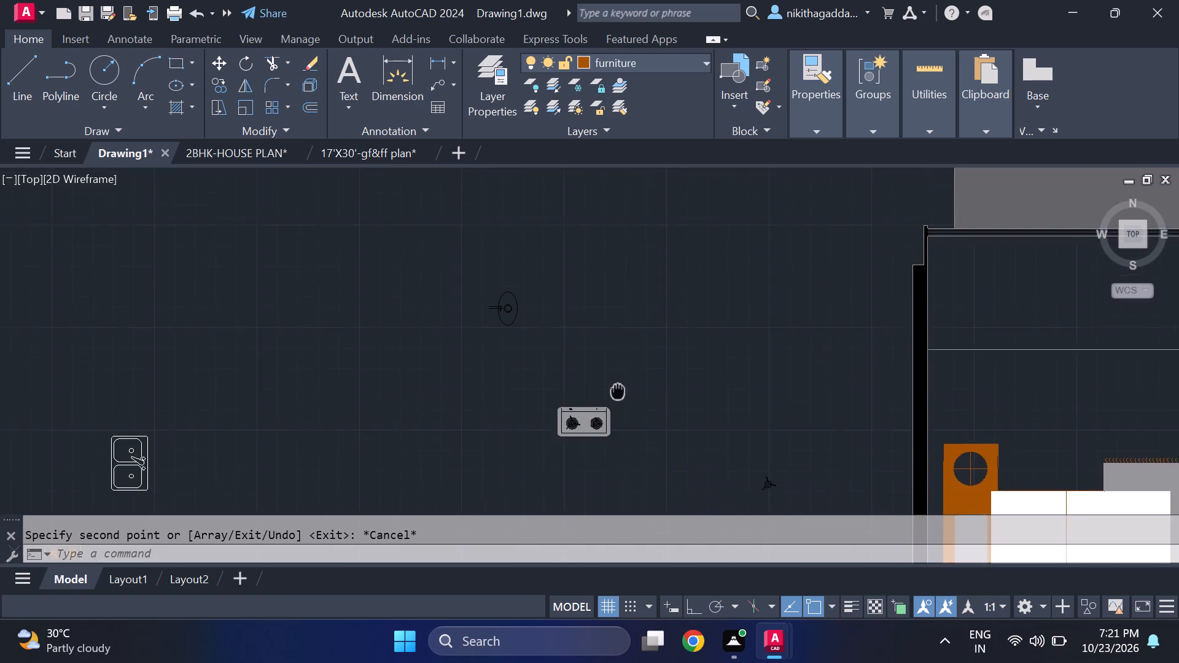
middle_drag(618, 398, 591, 434)
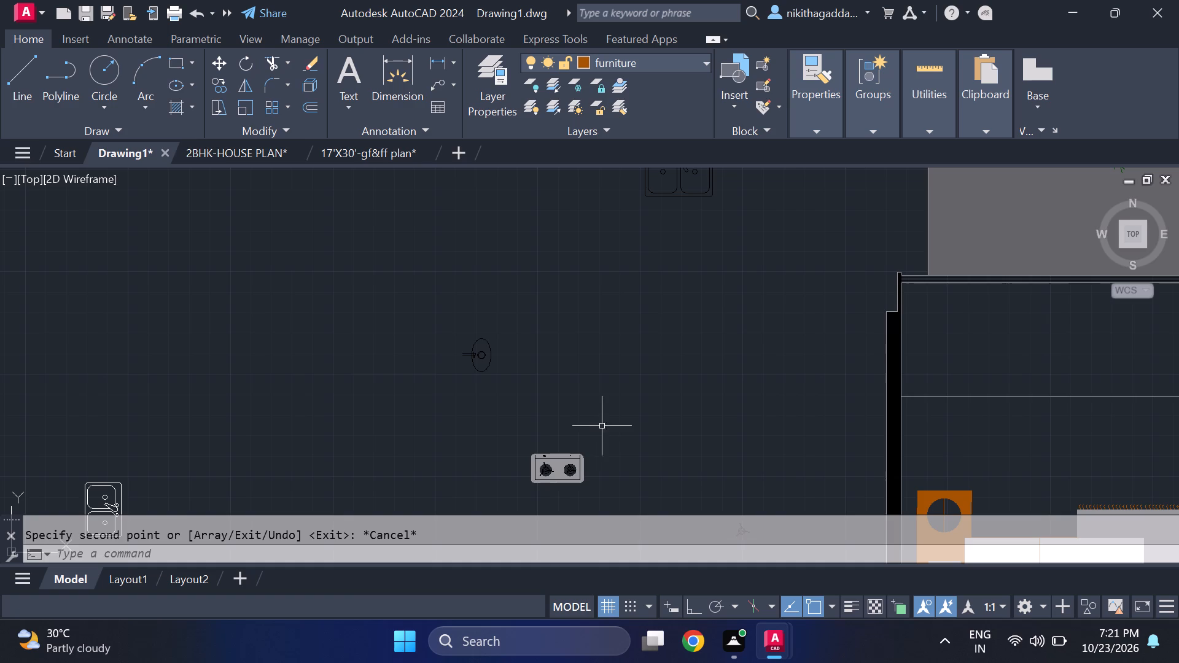
scroll(554, 403, down, 2)
middle_drag(534, 398, 537, 424)
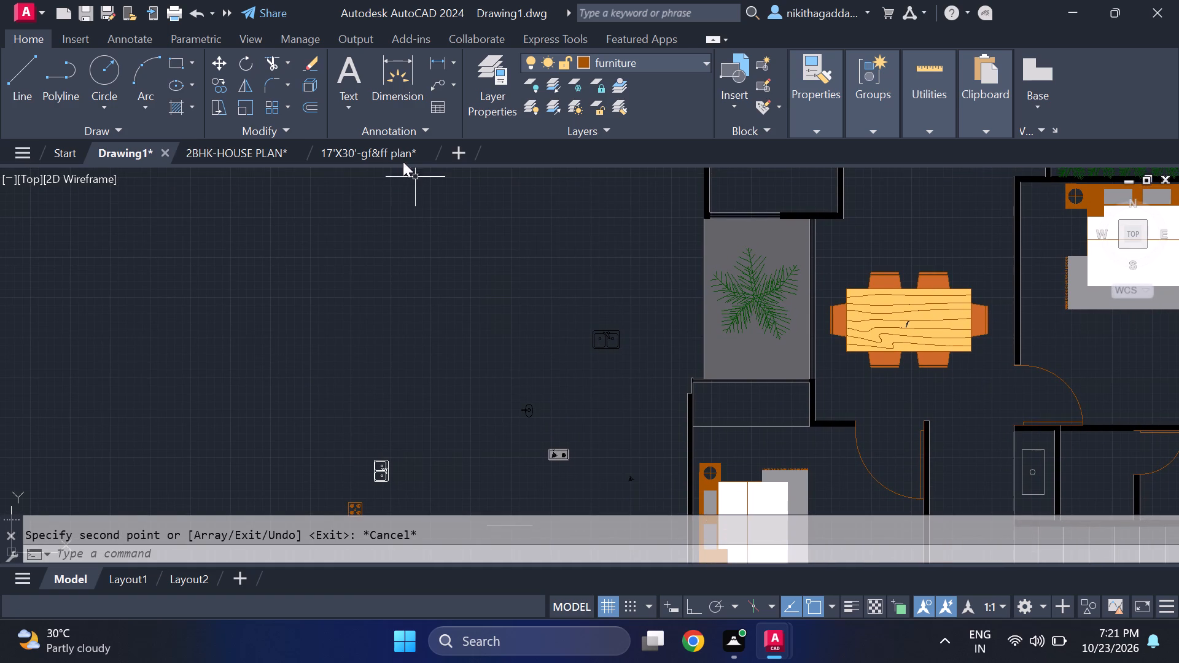
click(225, 122)
click(193, 153)
Copy the grey curved-front appliance beside the kitchen counter, including its hatch, front line, arc and upper edge line, to the clipboard.
scroll(472, 339, down, 9)
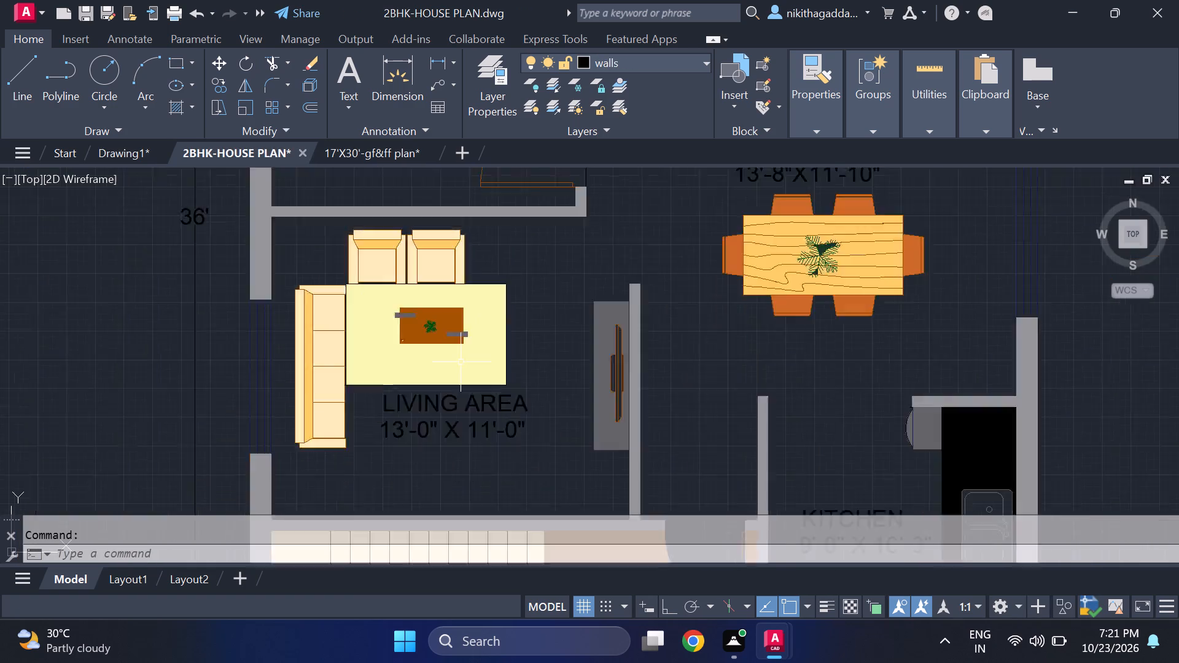
scroll(464, 364, down, 3)
scroll(448, 286, up, 3)
middle_drag(496, 332, 410, 314)
middle_drag(410, 314, 397, 343)
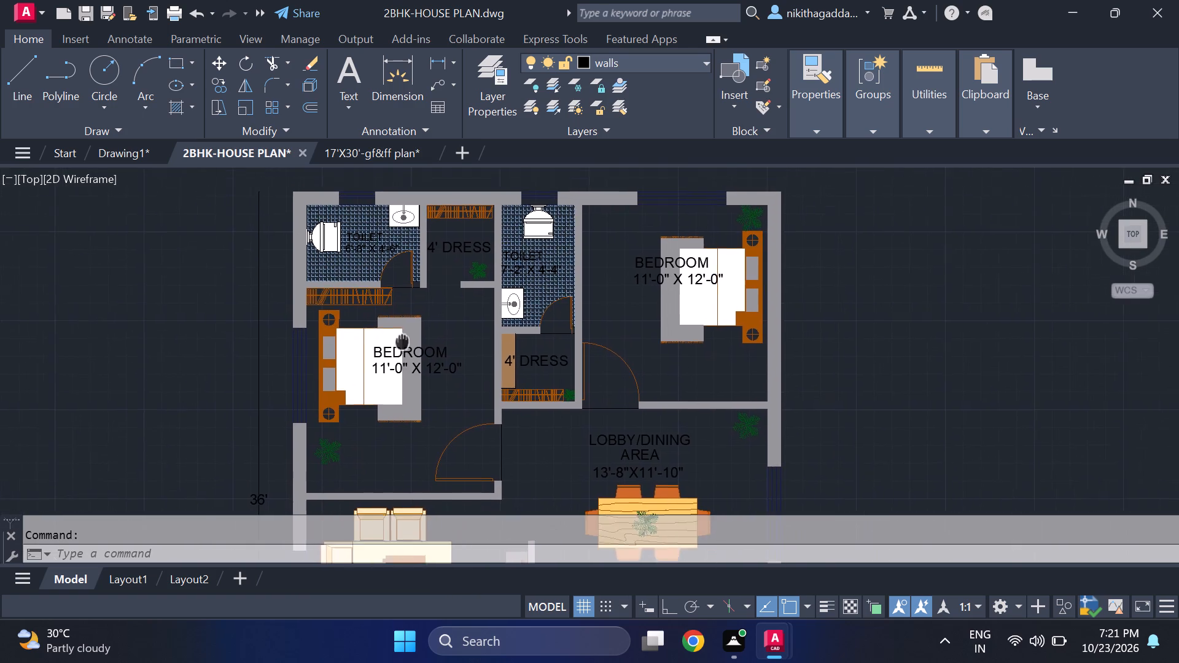
middle_drag(397, 343, 379, 320)
scroll(348, 235, down, 2)
scroll(474, 409, up, 2)
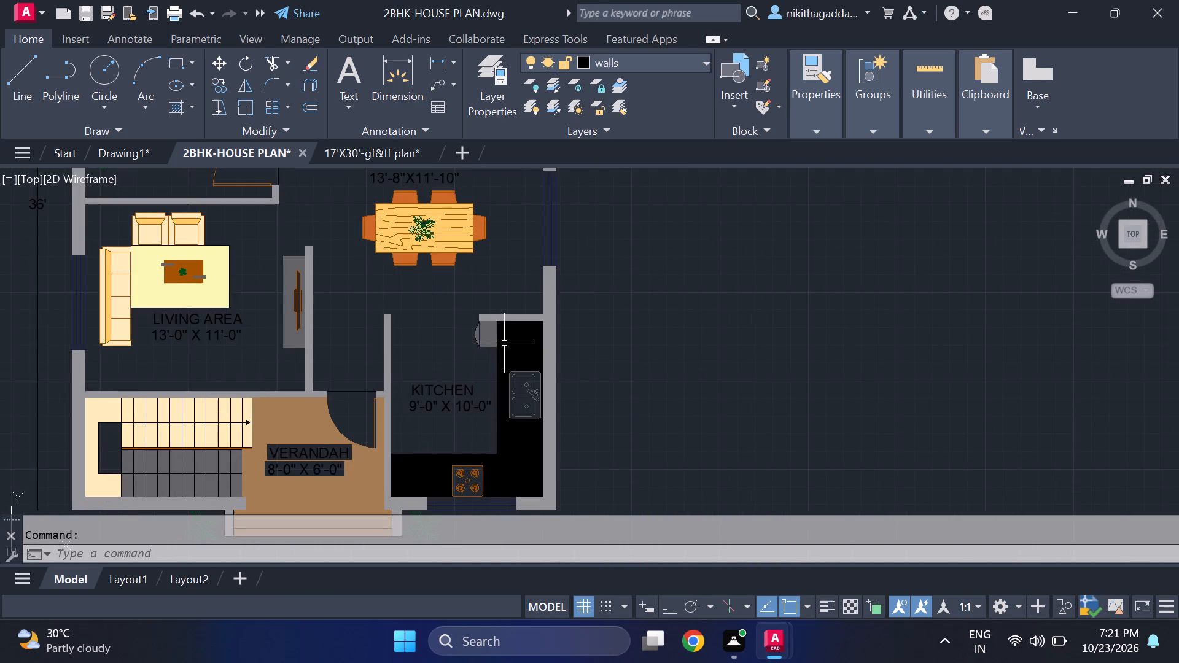
scroll(485, 319, up, 3)
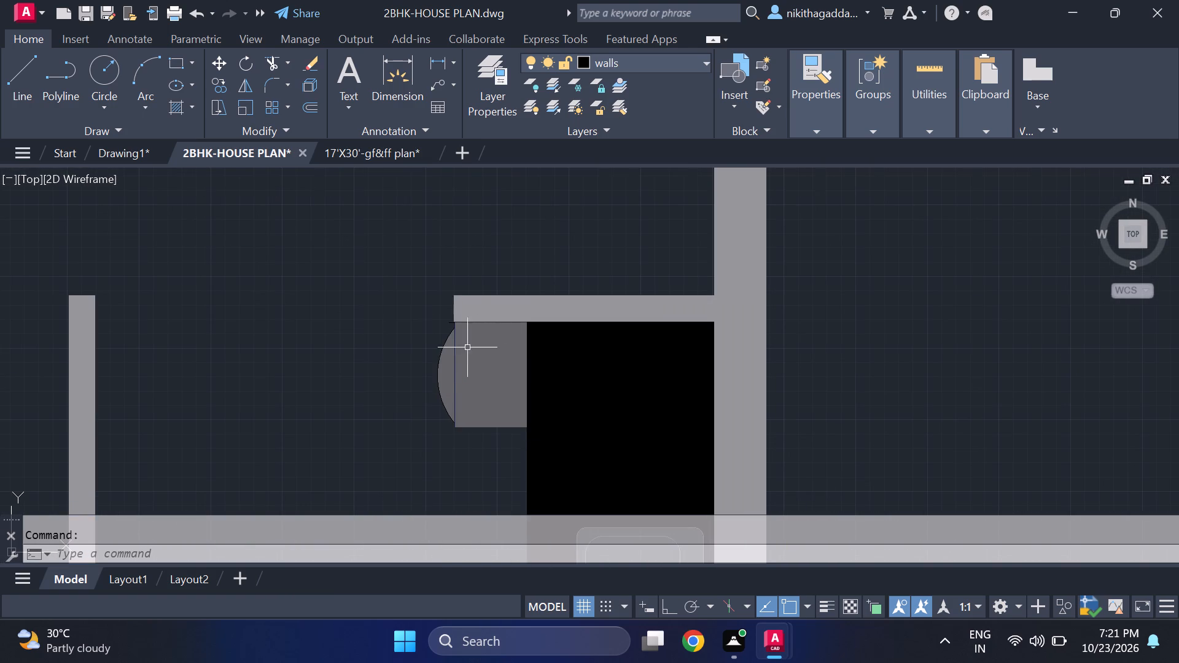
scroll(457, 355, up, 2)
click(446, 360)
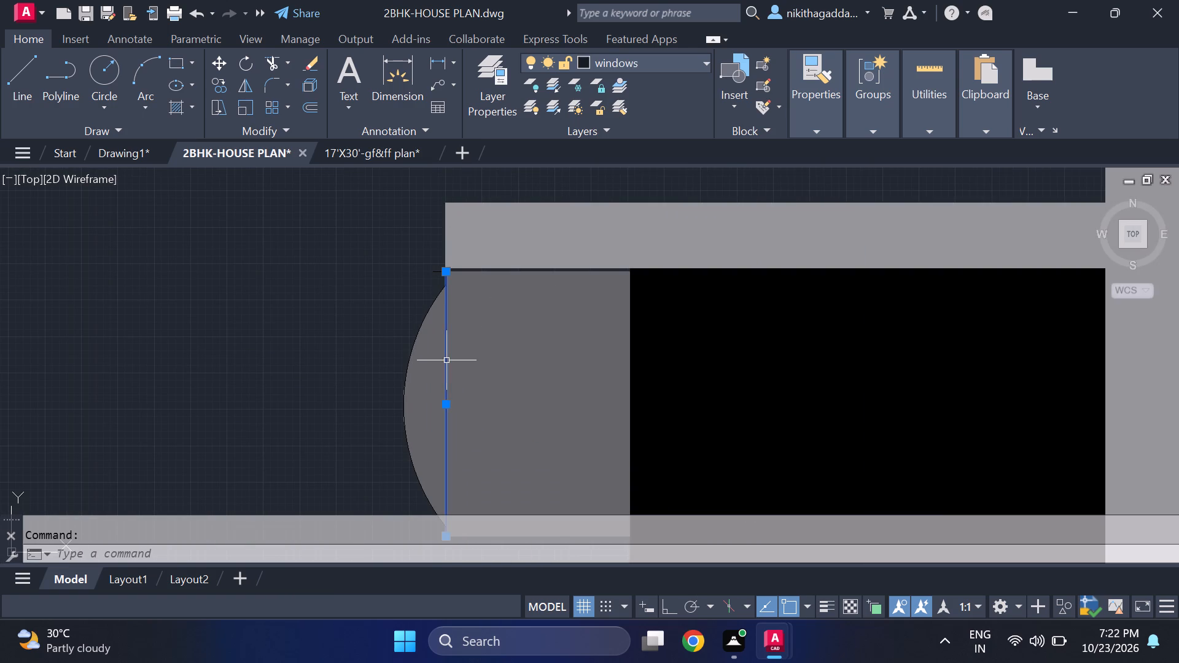
click(406, 366)
scroll(505, 276, up, 2)
click(340, 265)
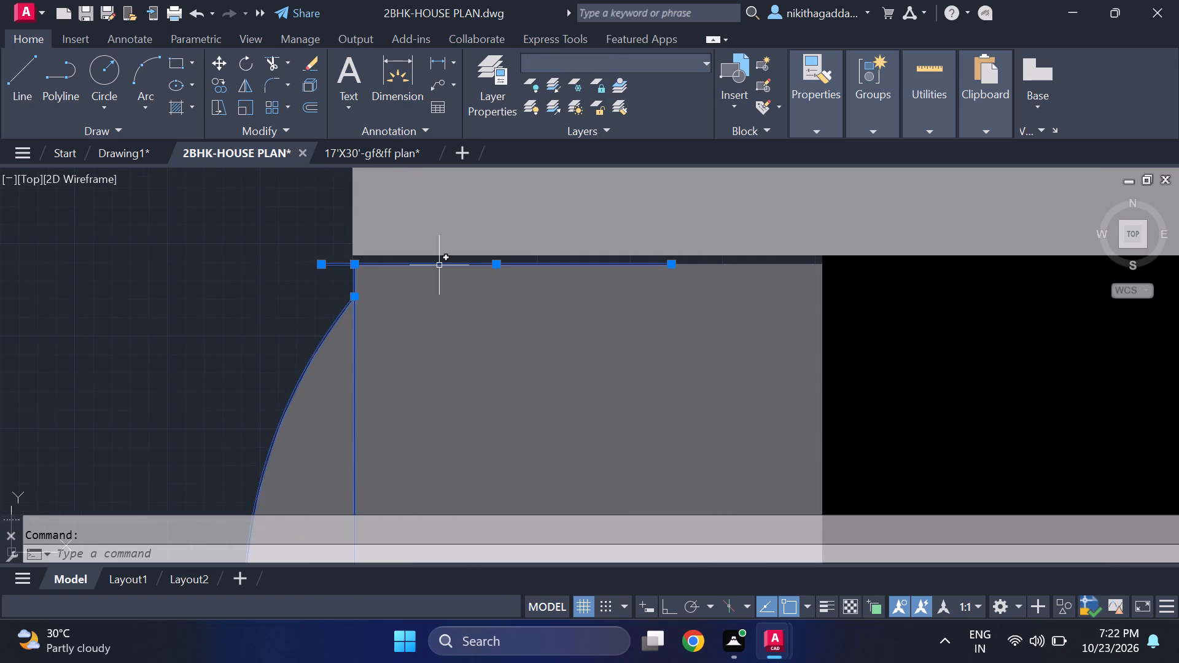
click(744, 263)
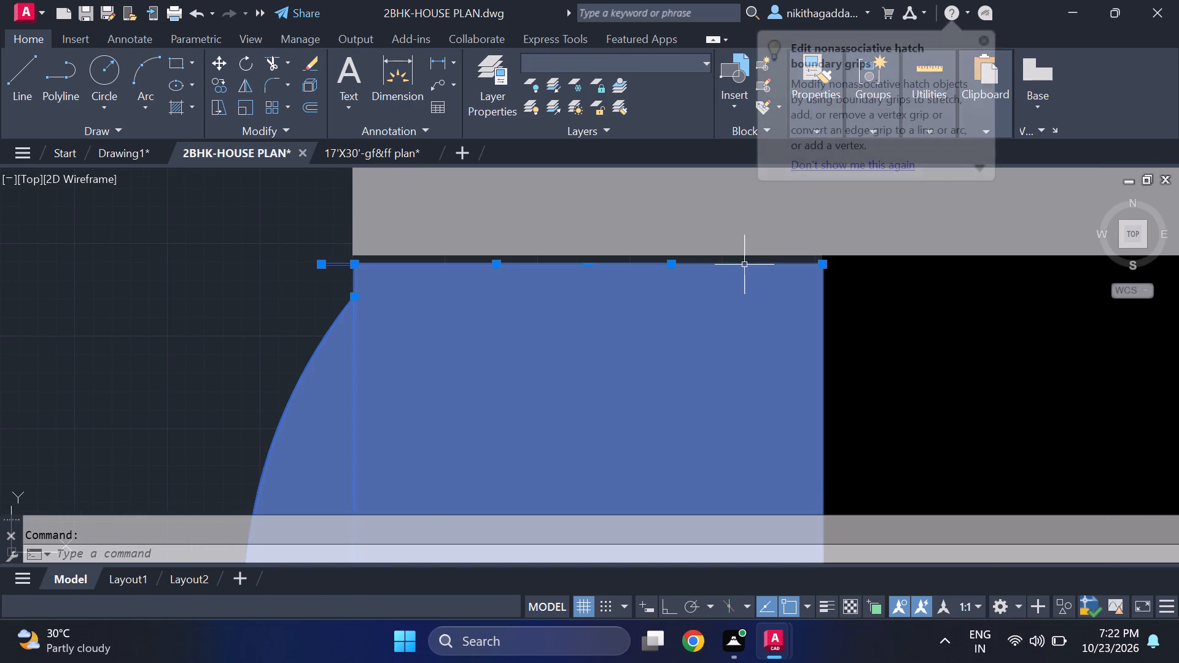
scroll(744, 266, down, 4)
scroll(599, 337, up, 3)
middle_drag(612, 343, 252, 263)
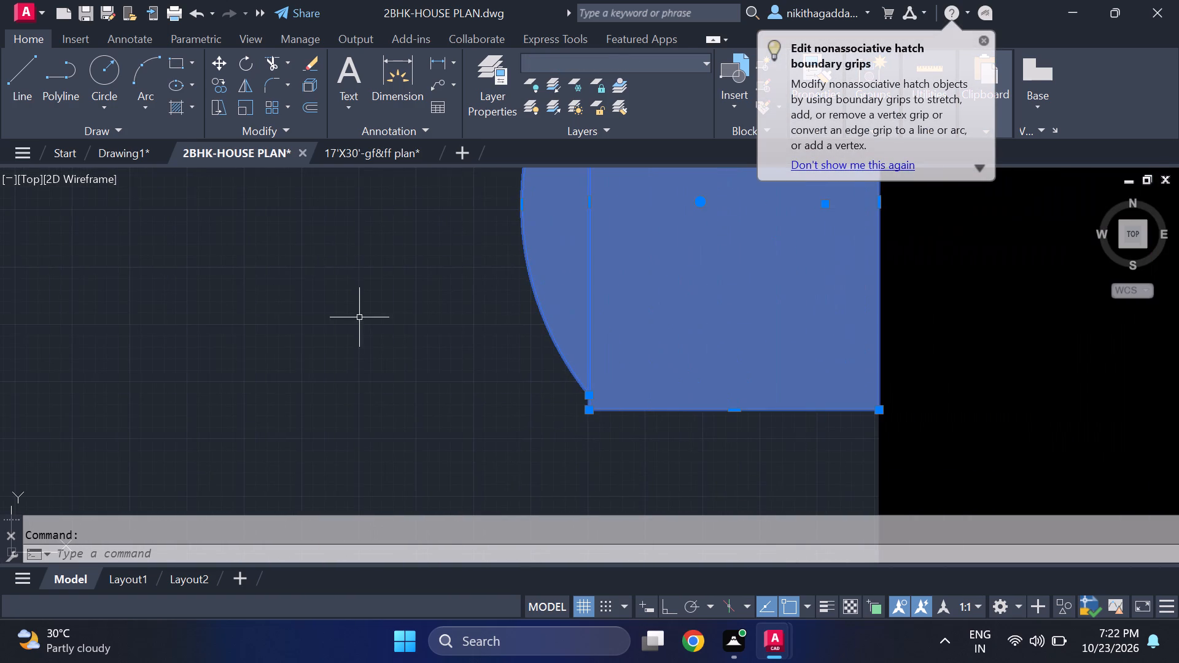
scroll(841, 359, down, 3)
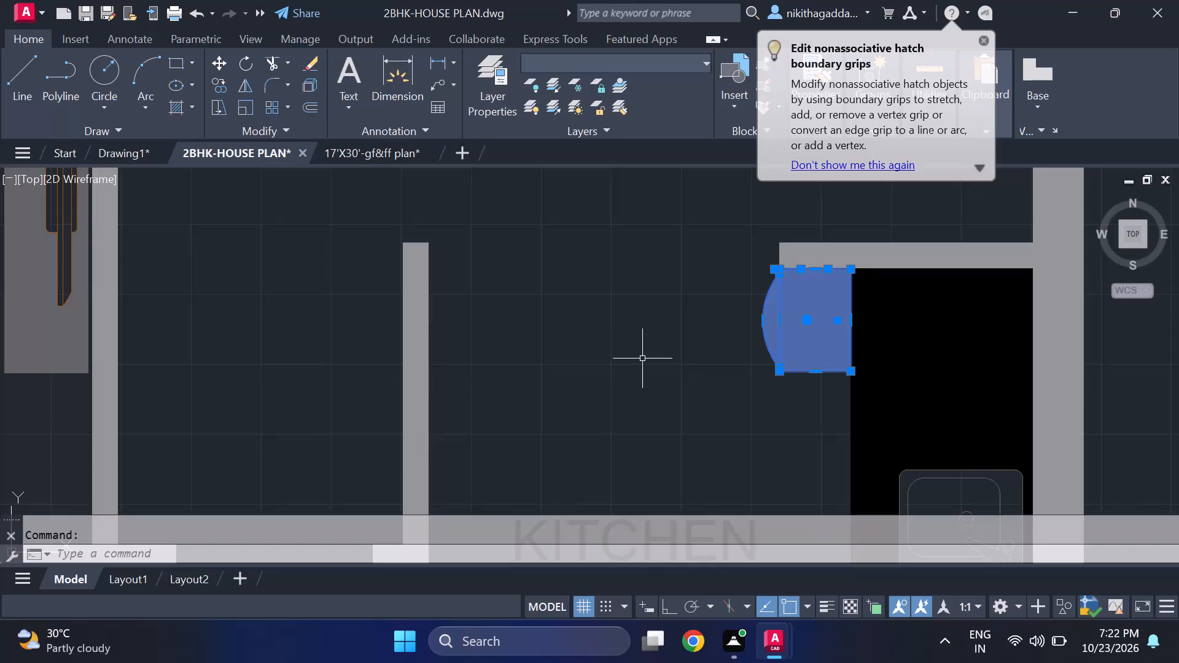
key(ctrl+c)
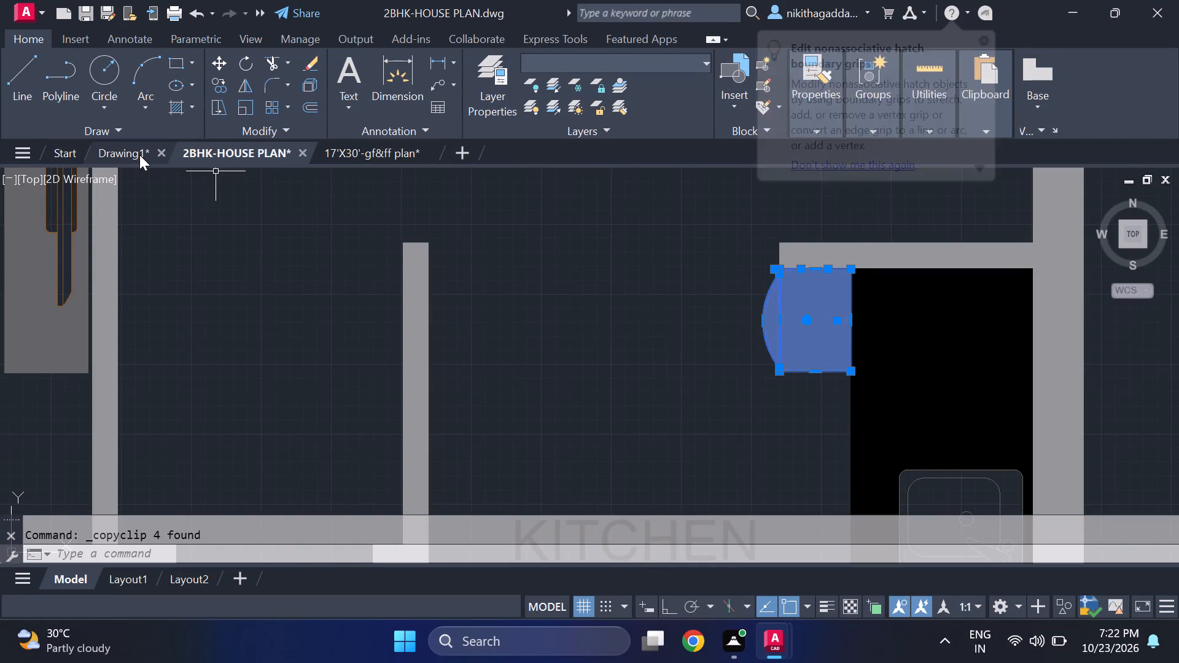
Paste the copied appliance into Drawing1 in the empty space beside the floor plan, above the double-bowl sink.
click(138, 155)
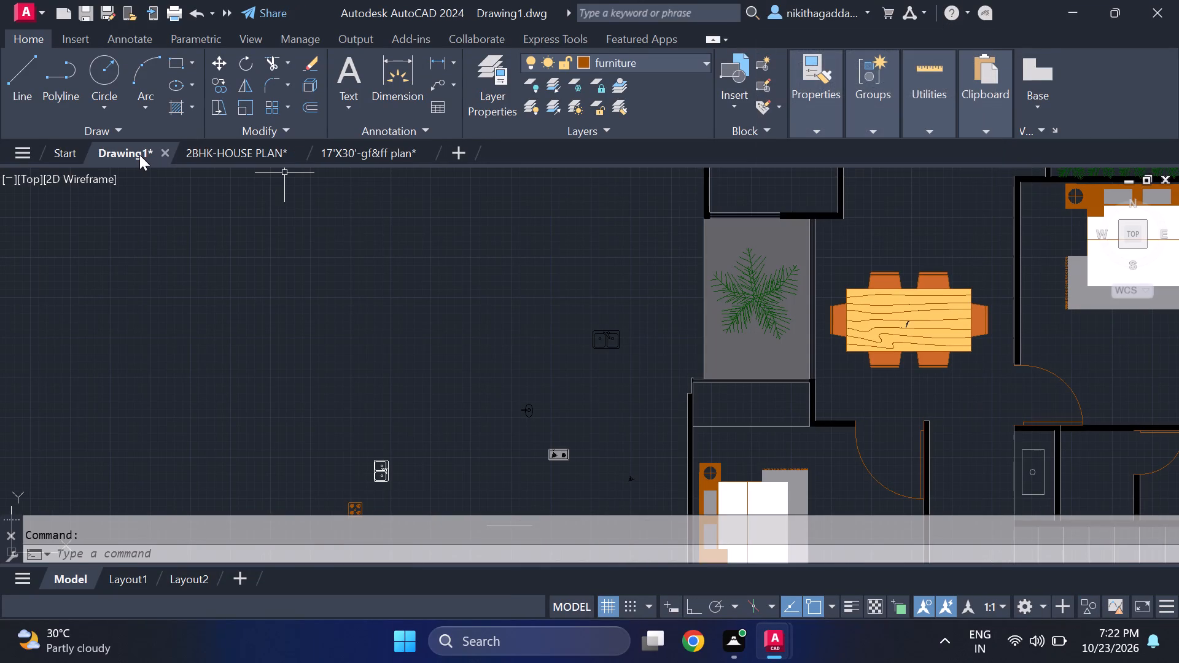
key(ctrl+v)
click(399, 380)
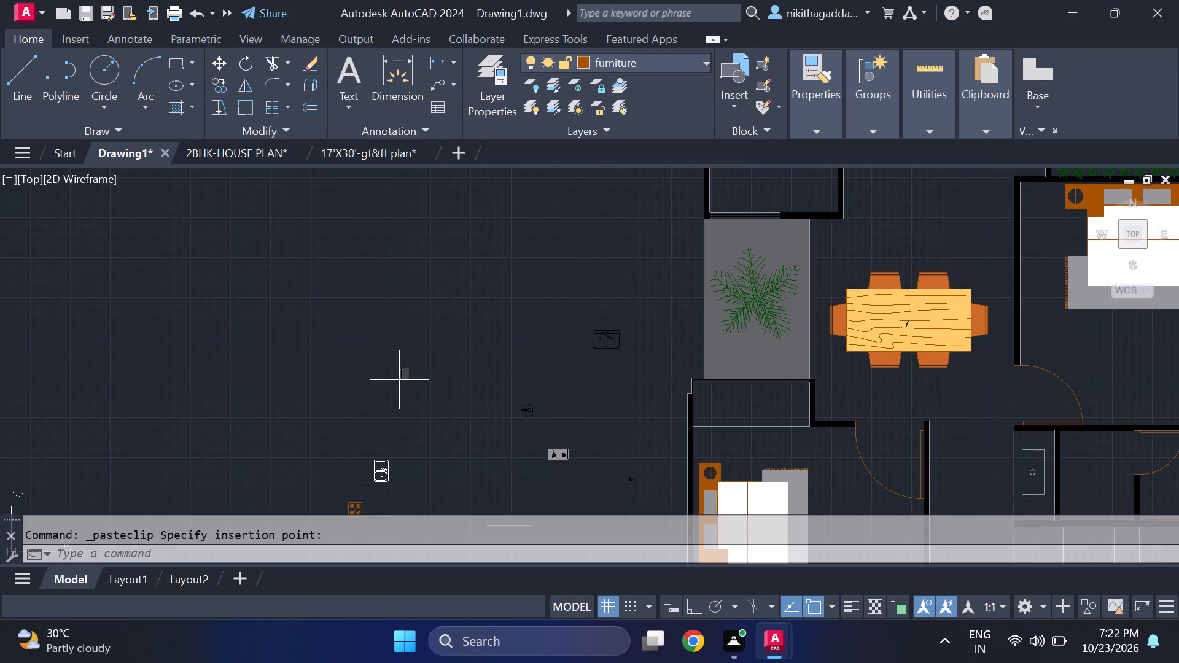
Examine the pasted appliance's upper edge line and lower boundary.
scroll(402, 373, up, 6)
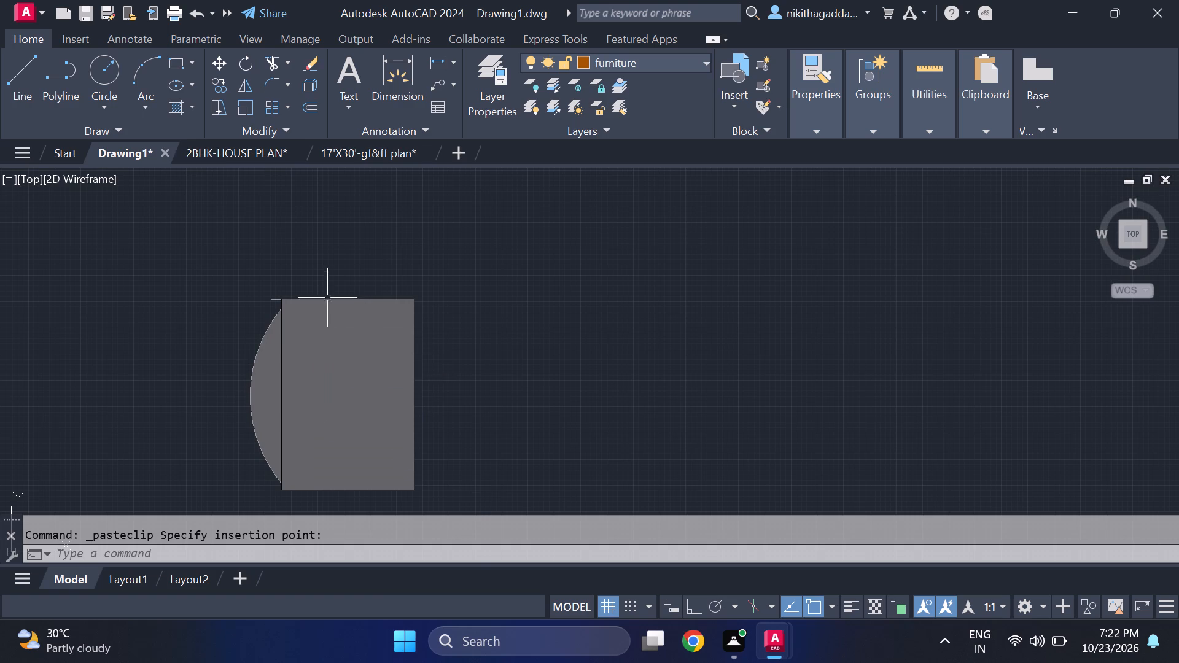
scroll(296, 301, up, 1)
click(262, 297)
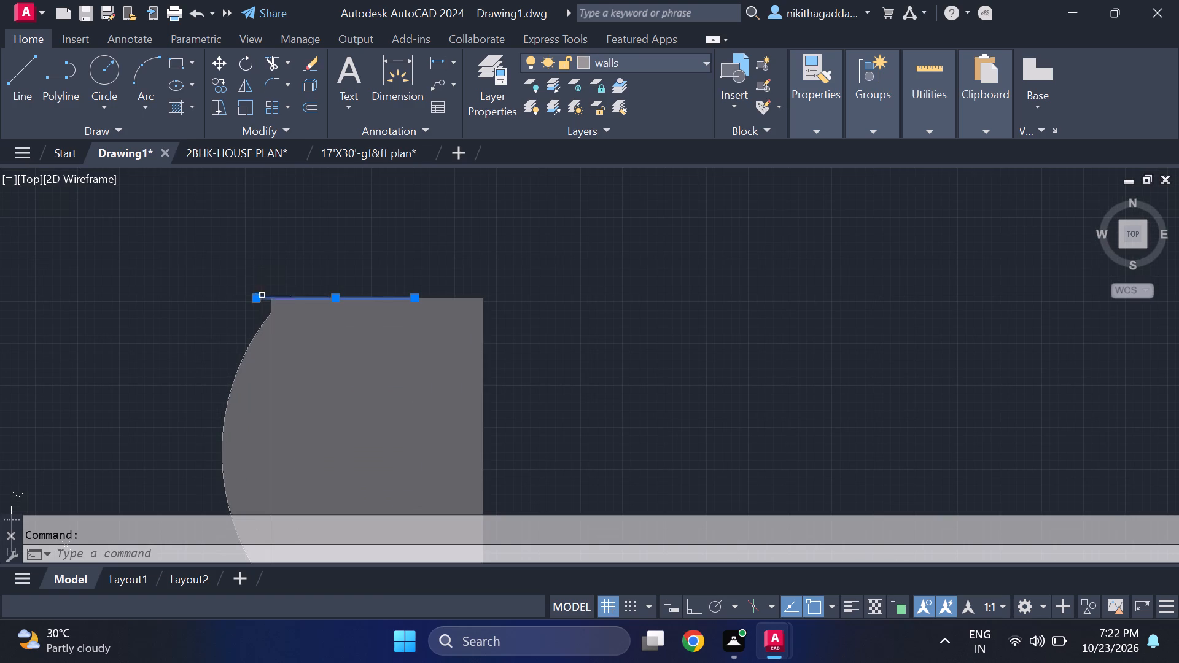
scroll(281, 279, down, 2)
scroll(297, 408, up, 2)
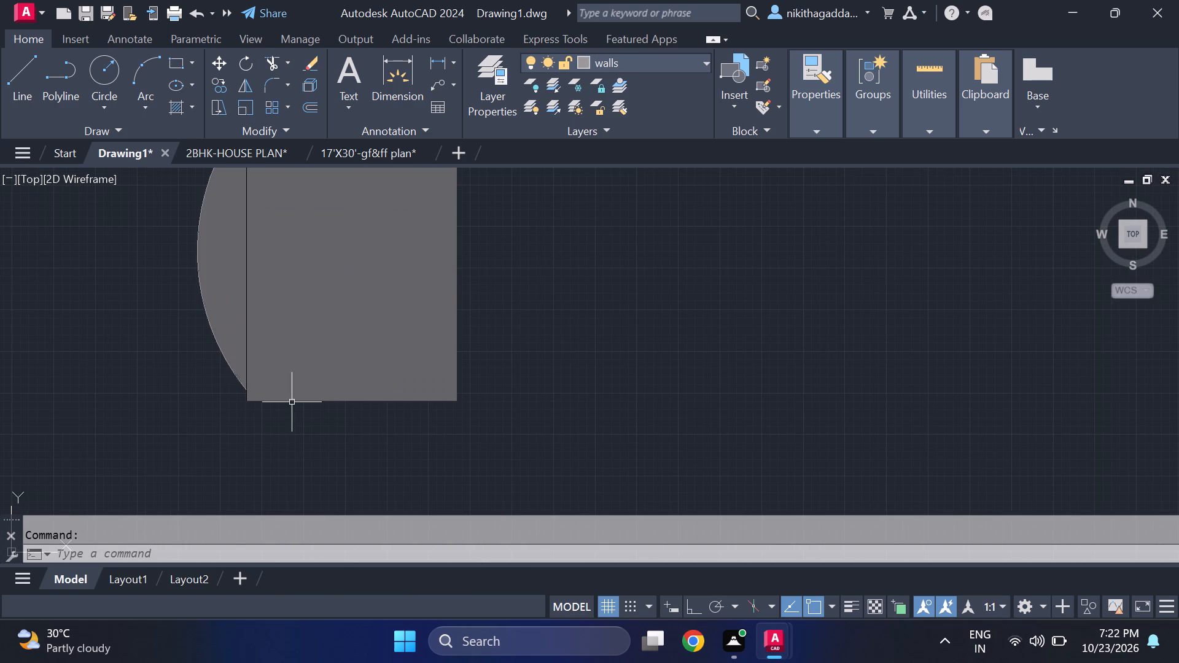
click(292, 402)
scroll(305, 381, down, 2)
key(Escape)
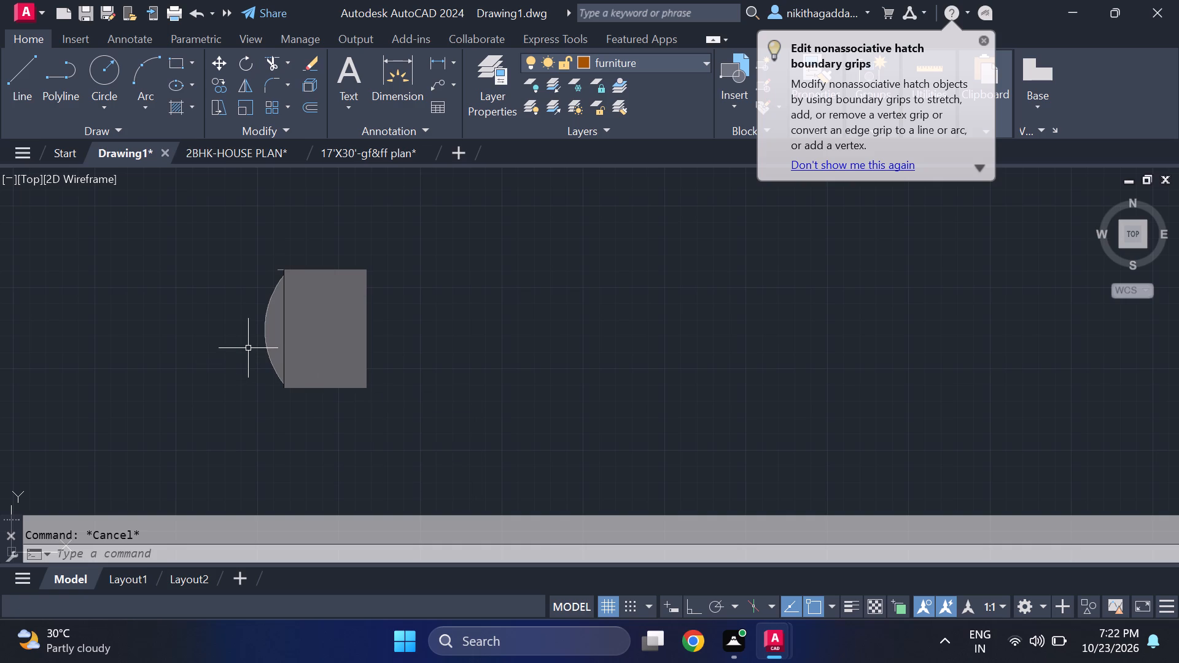
Make walls the current layer.
scroll(289, 321, up, 2)
middle_drag(282, 312, 281, 312)
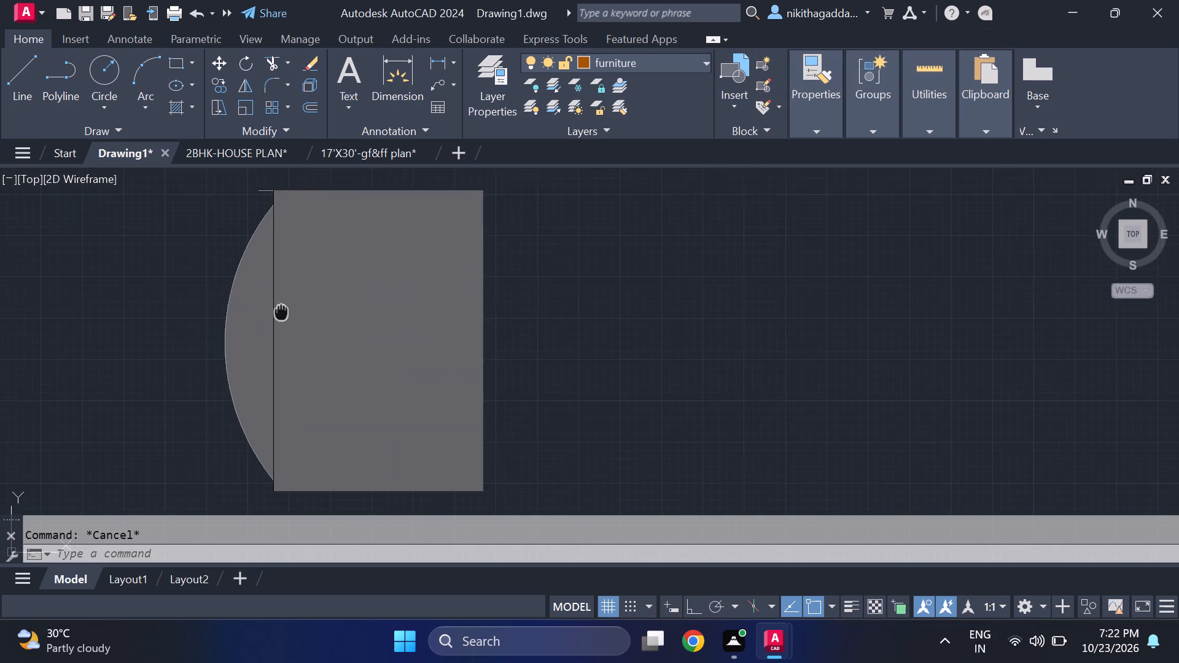
middle_drag(281, 312, 380, 460)
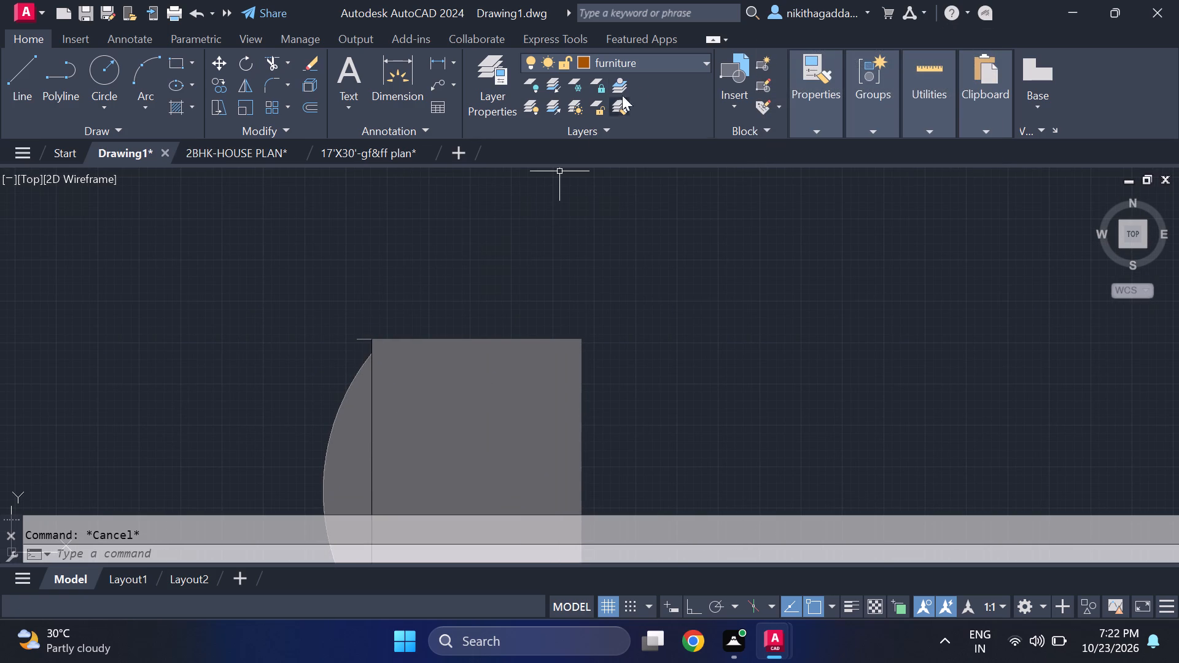
click(650, 64)
click(589, 212)
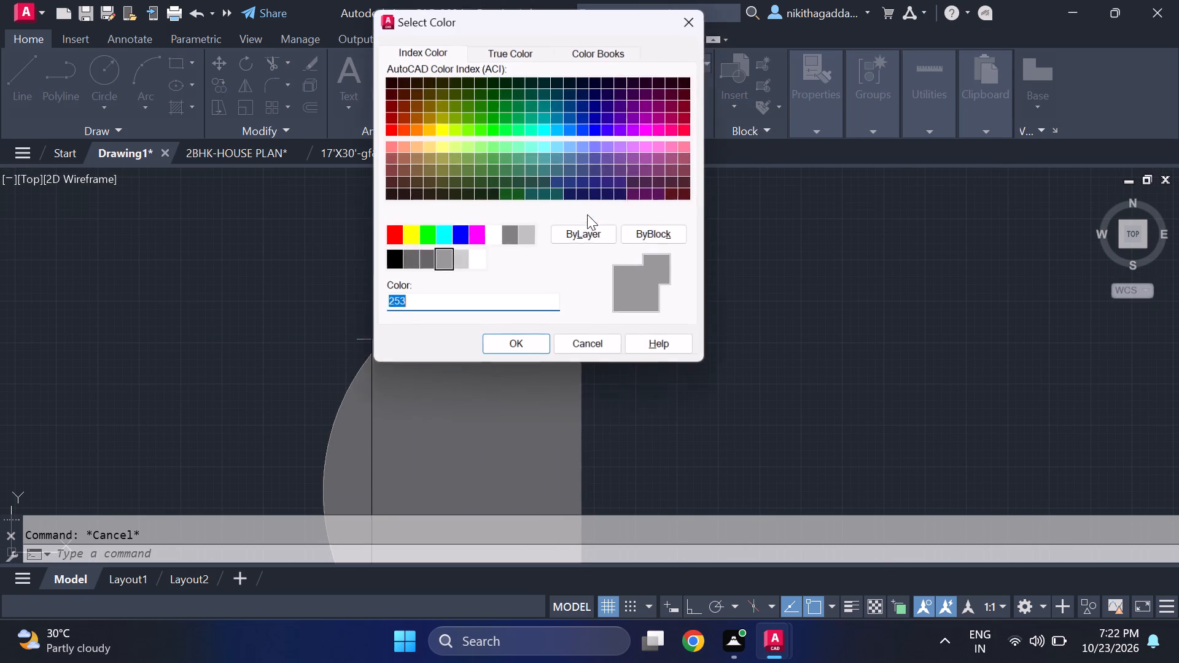
click(700, 33)
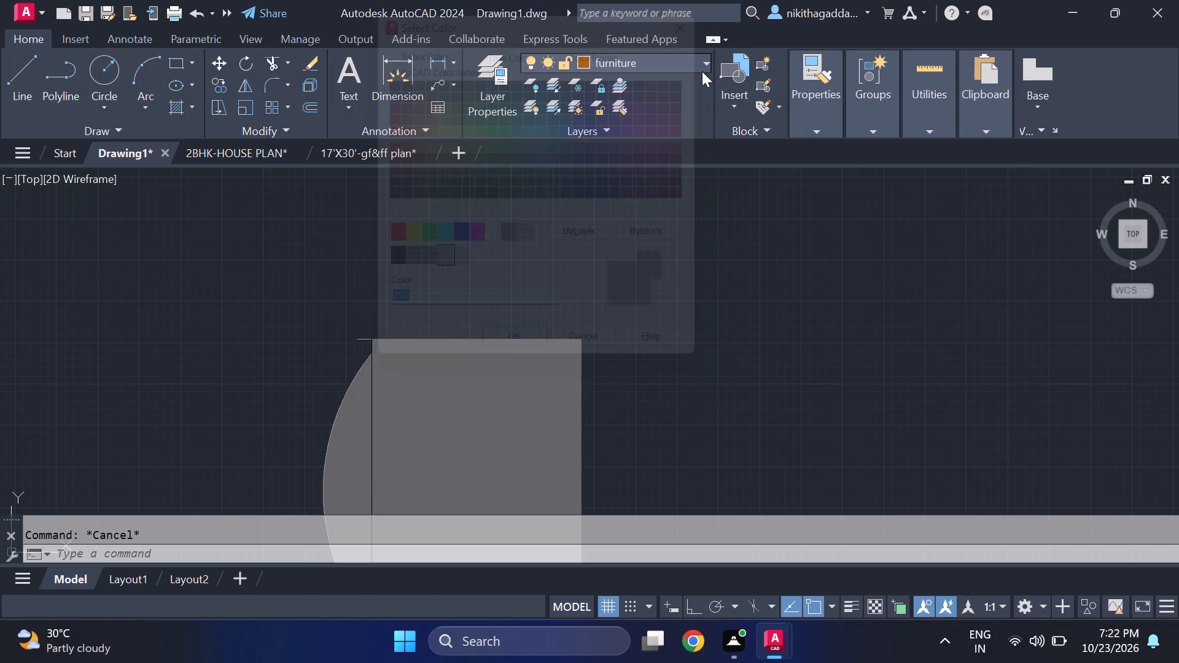
click(702, 65)
click(626, 216)
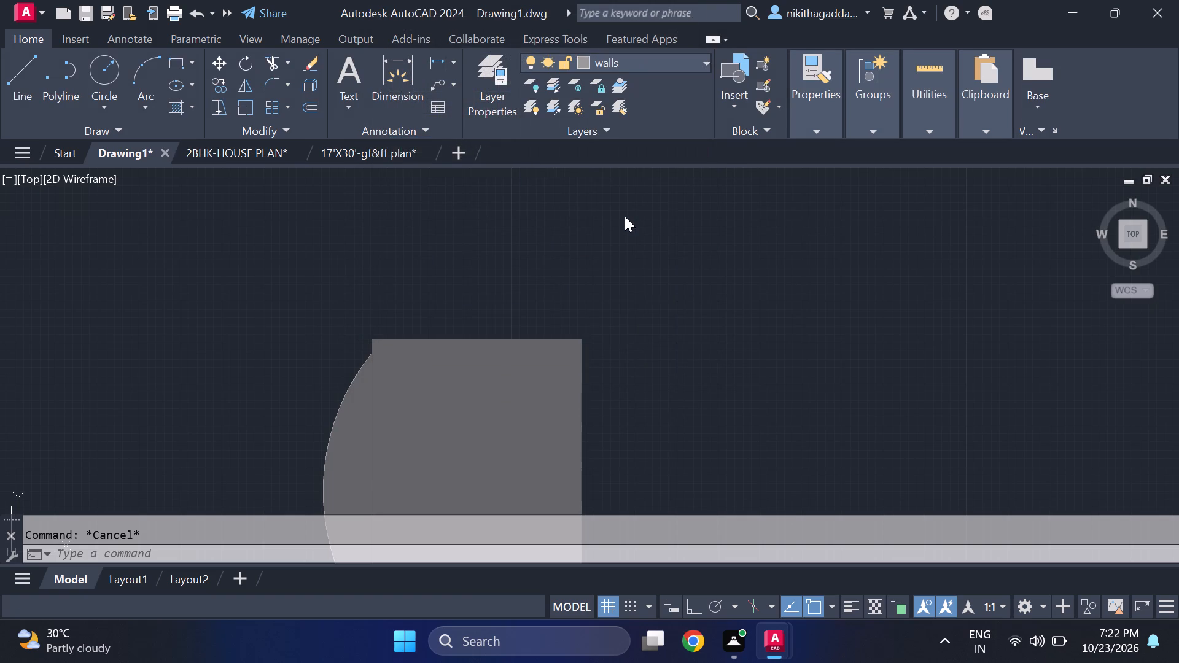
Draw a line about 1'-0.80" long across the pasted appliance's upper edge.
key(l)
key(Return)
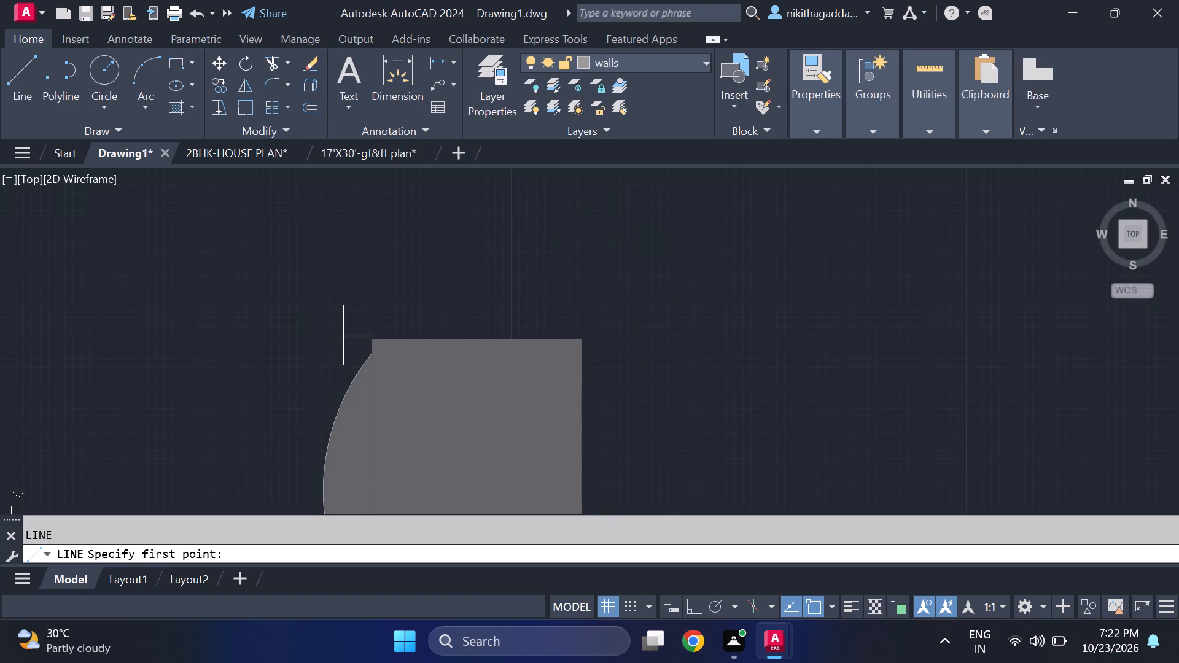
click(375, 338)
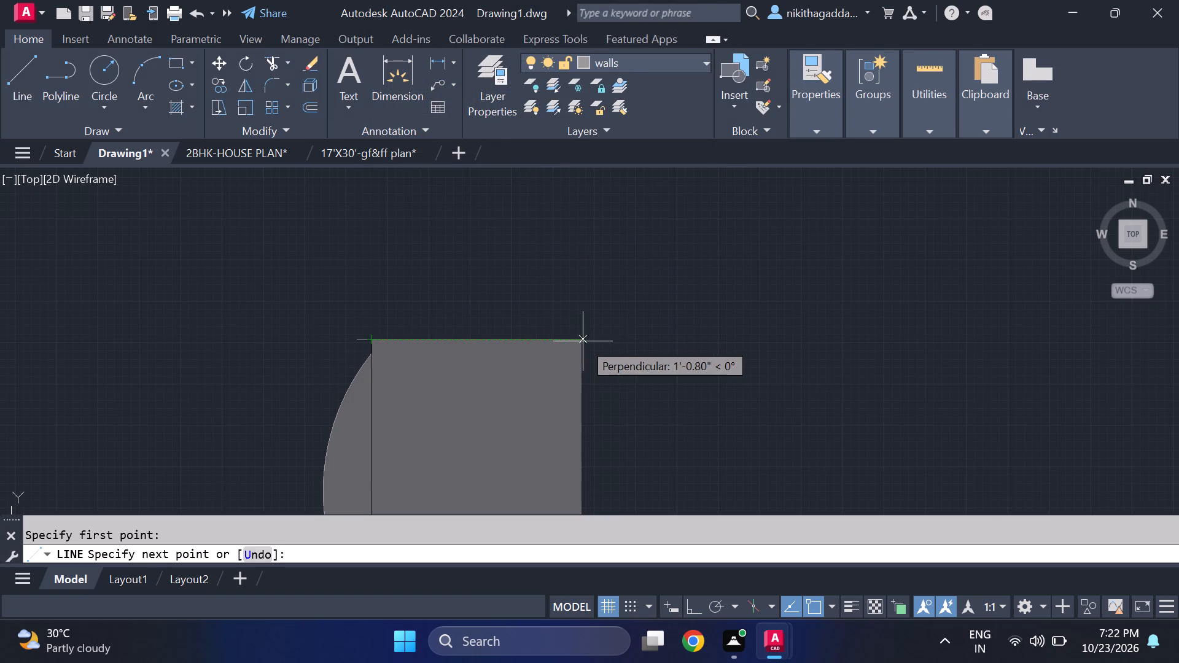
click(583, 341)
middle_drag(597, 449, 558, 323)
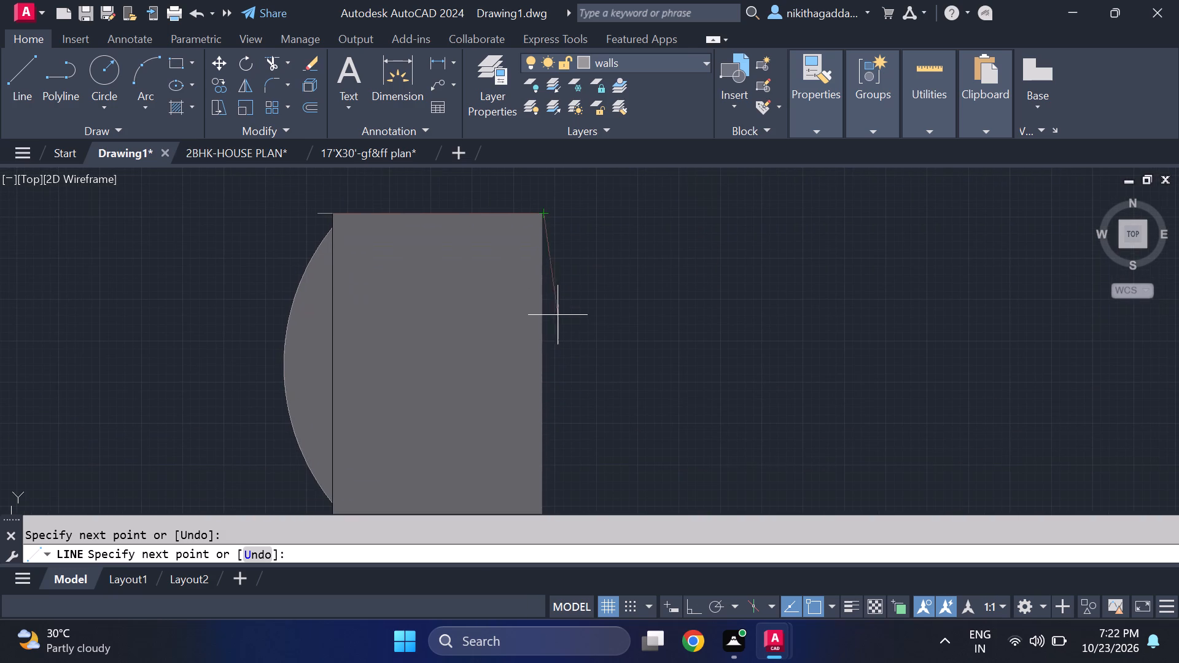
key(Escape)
Set the current object colour to ByLayer.
text(color)
key(Return)
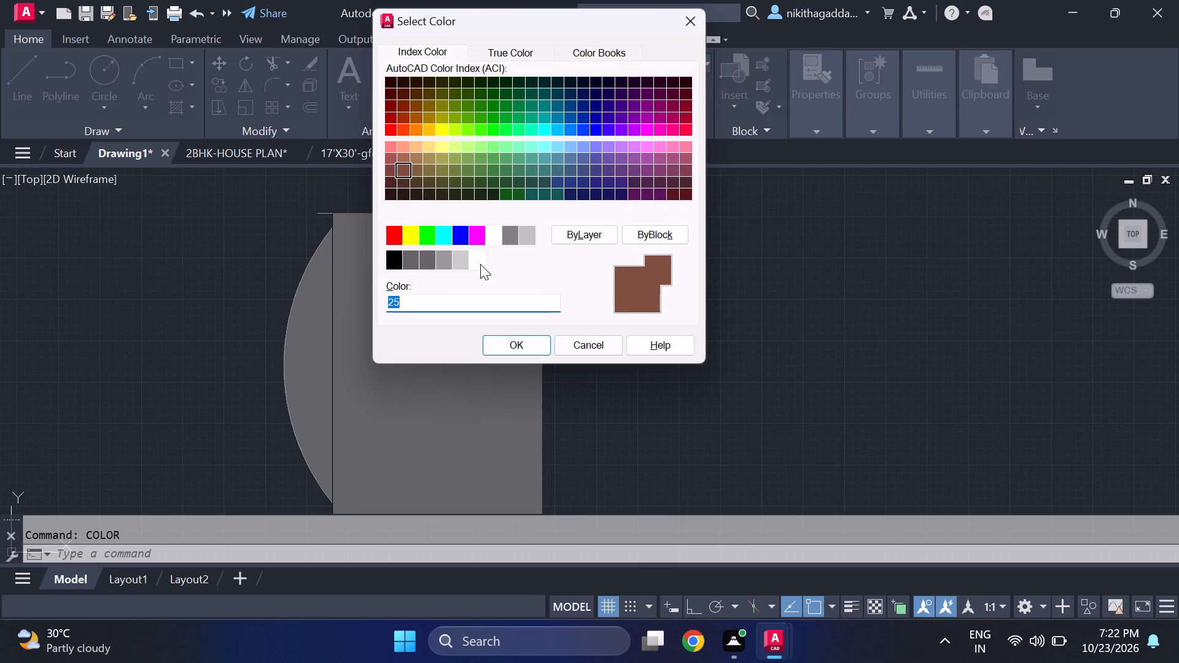
click(577, 236)
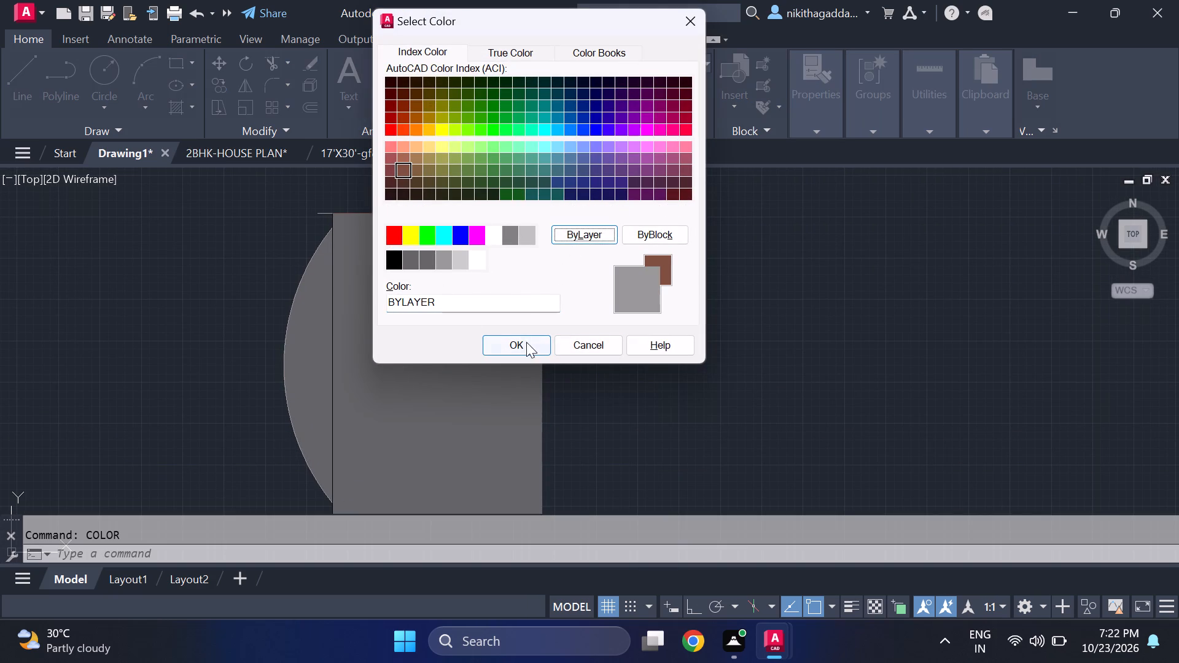
click(526, 342)
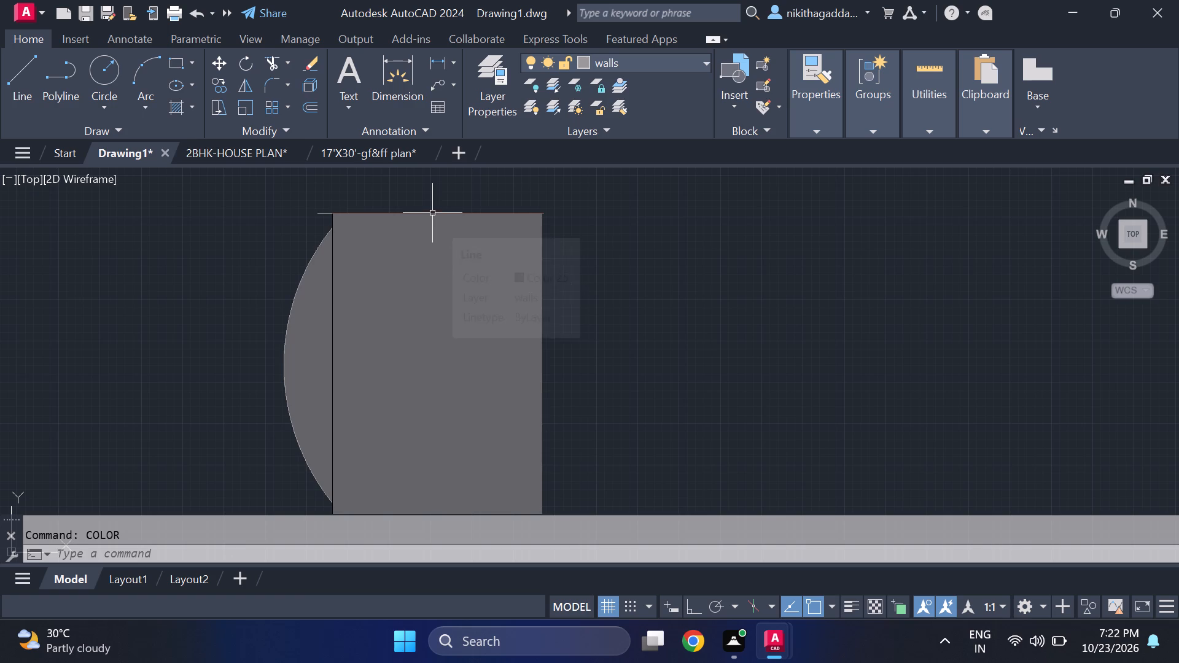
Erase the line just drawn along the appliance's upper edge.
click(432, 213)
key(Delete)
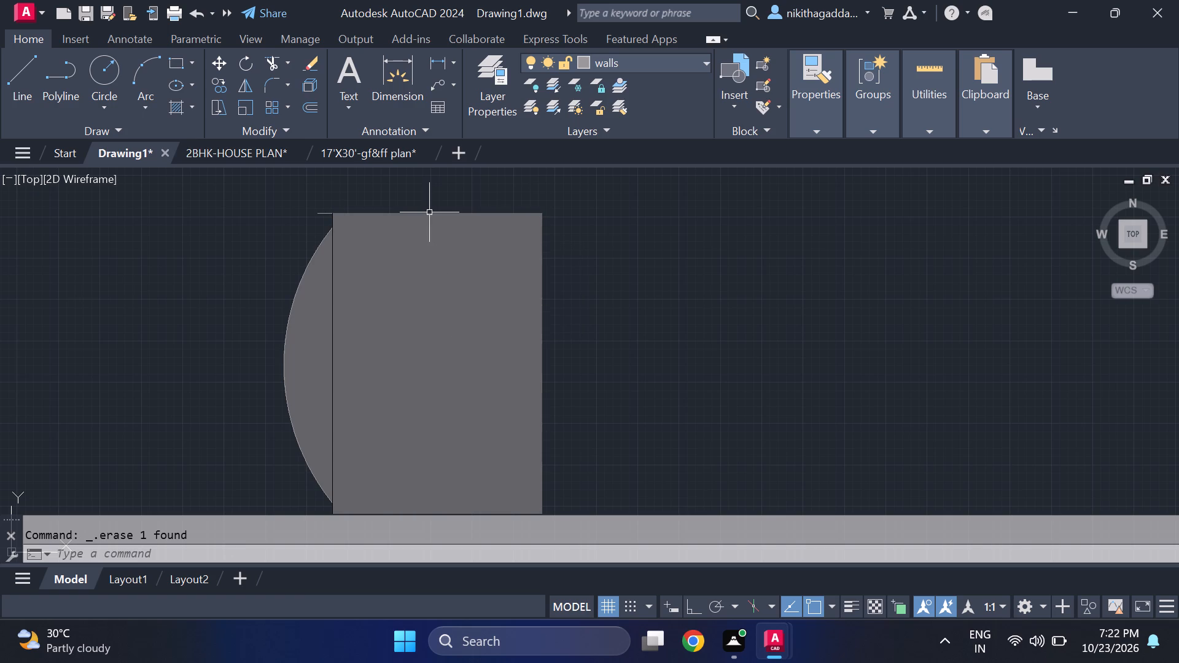
Trace the pasted appliance's rectangular body with connected lines along its upper, outer and lower edges, ending at the arc's lower end.
key(l)
key(Return)
click(330, 213)
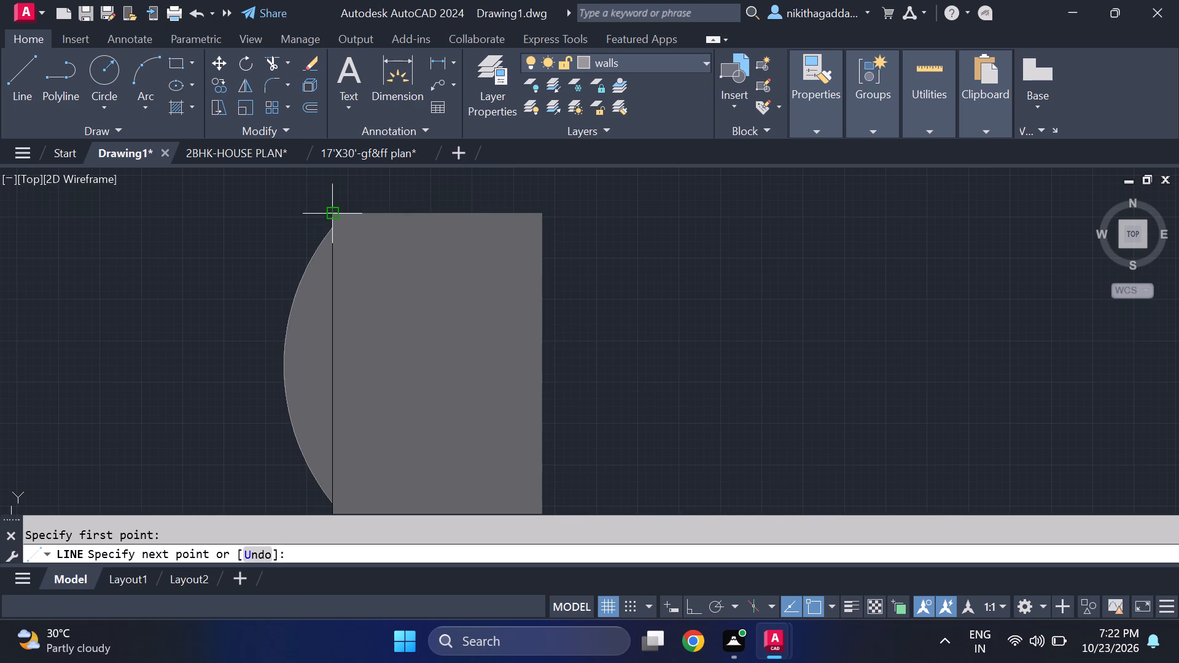
click(543, 212)
middle_drag(536, 416, 492, 273)
scroll(529, 410, up, 1)
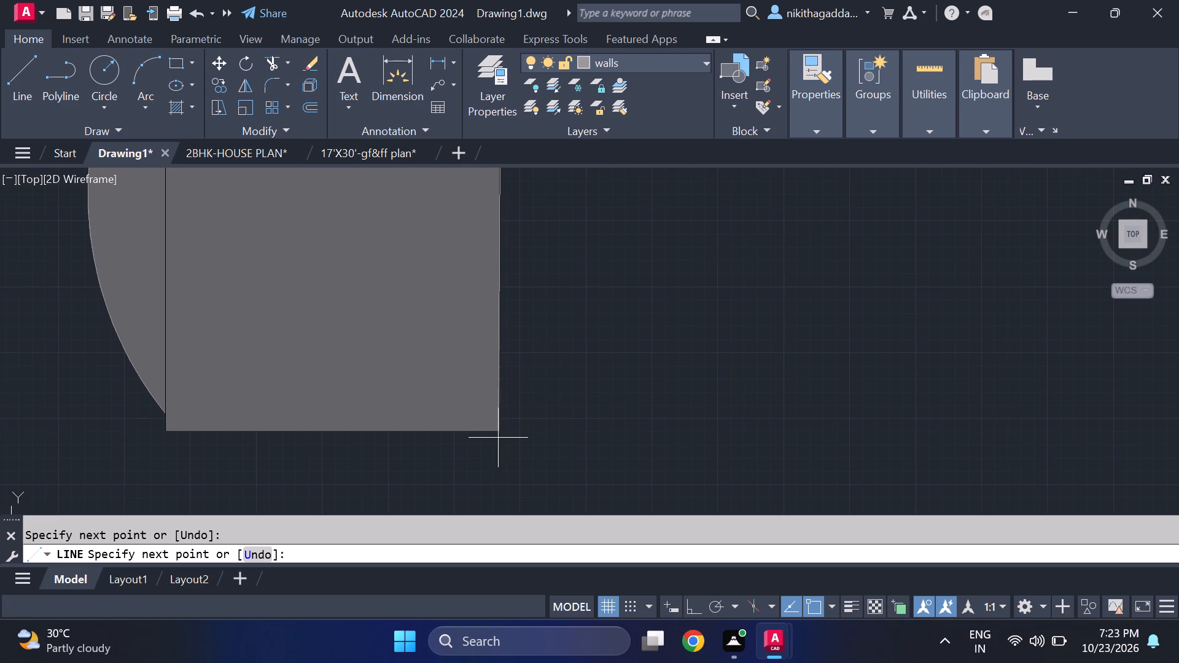
click(500, 432)
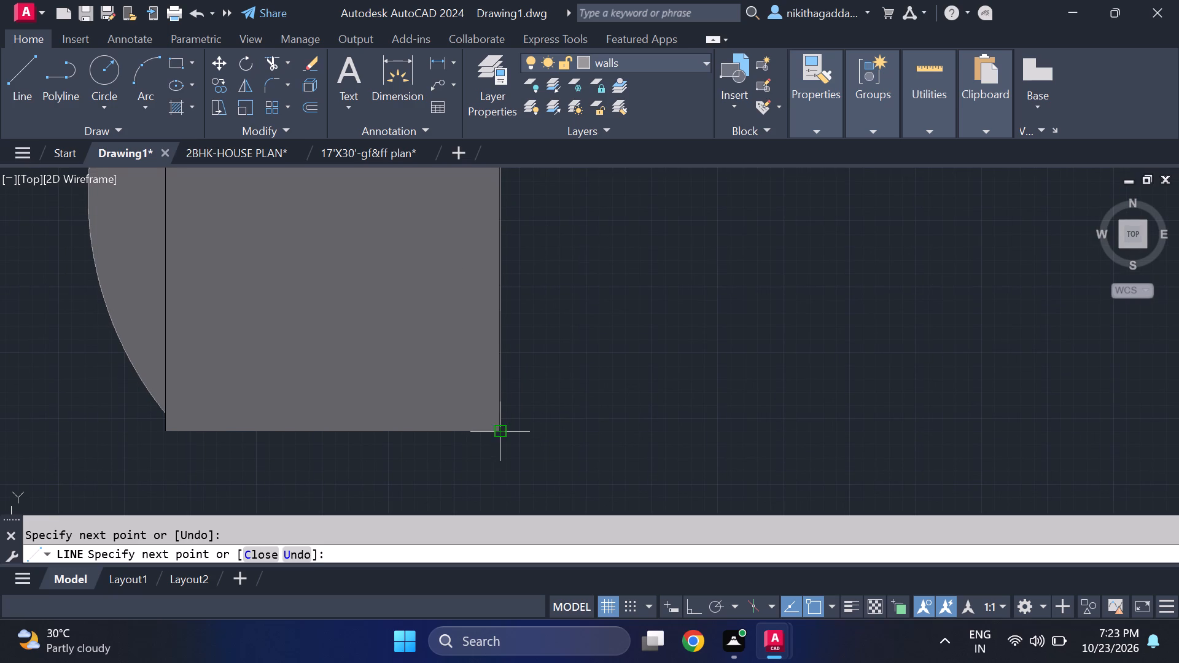
click(163, 431)
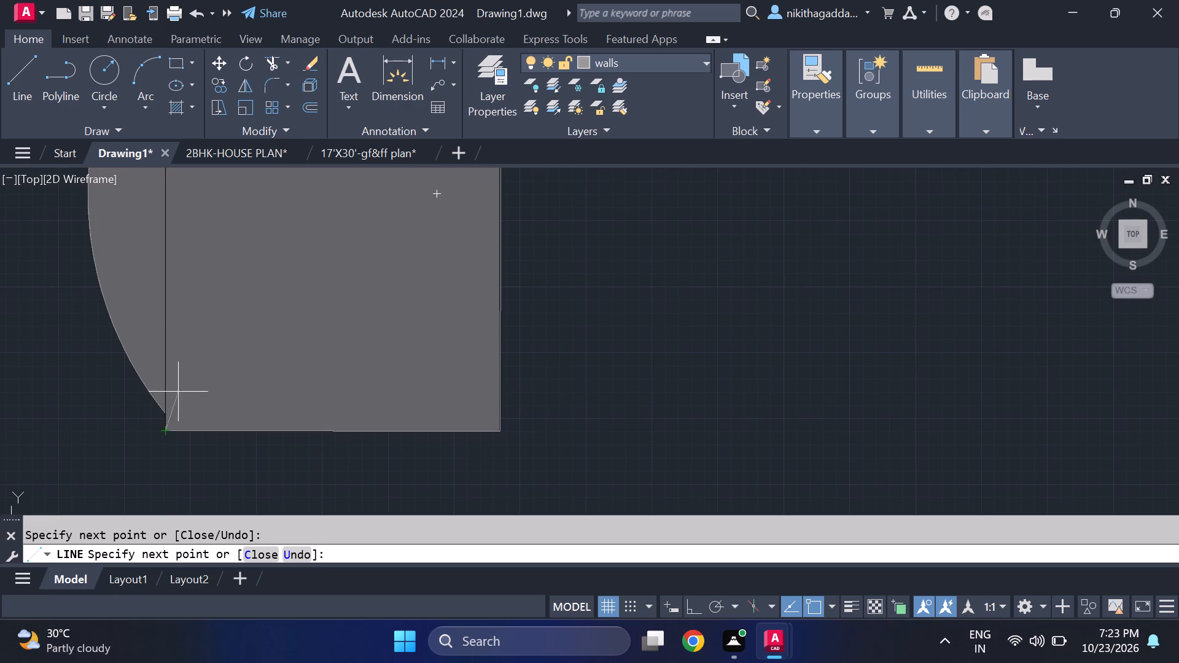
click(164, 411)
key(Escape)
scroll(397, 331, down, 3)
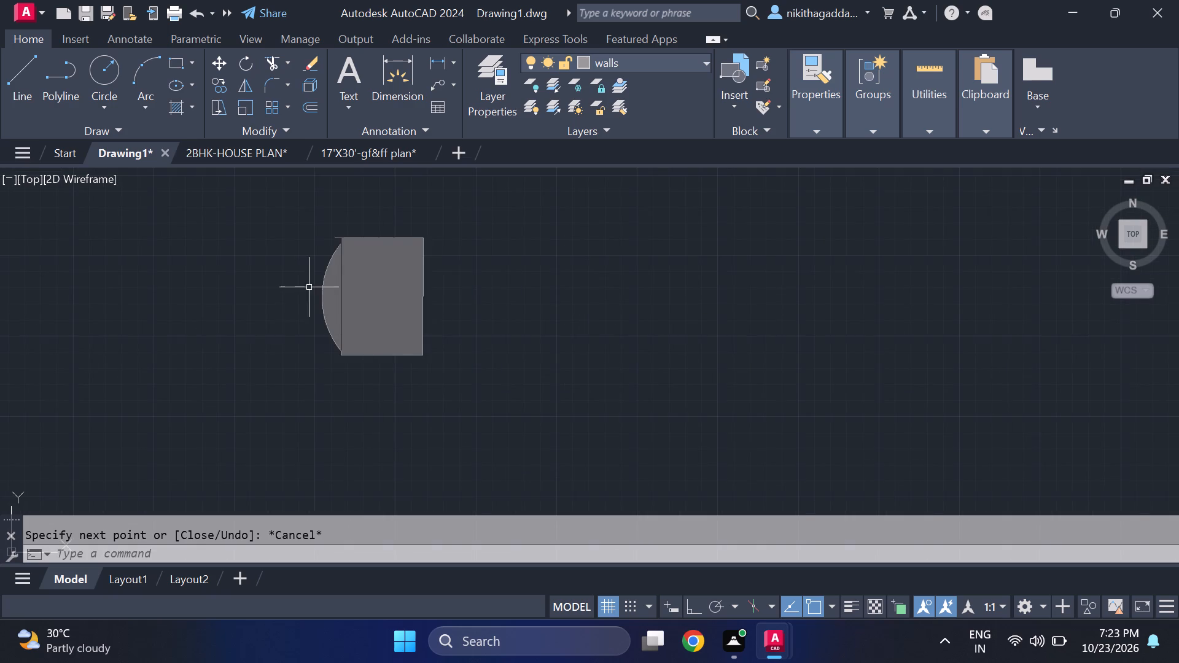
scroll(309, 287, up, 1)
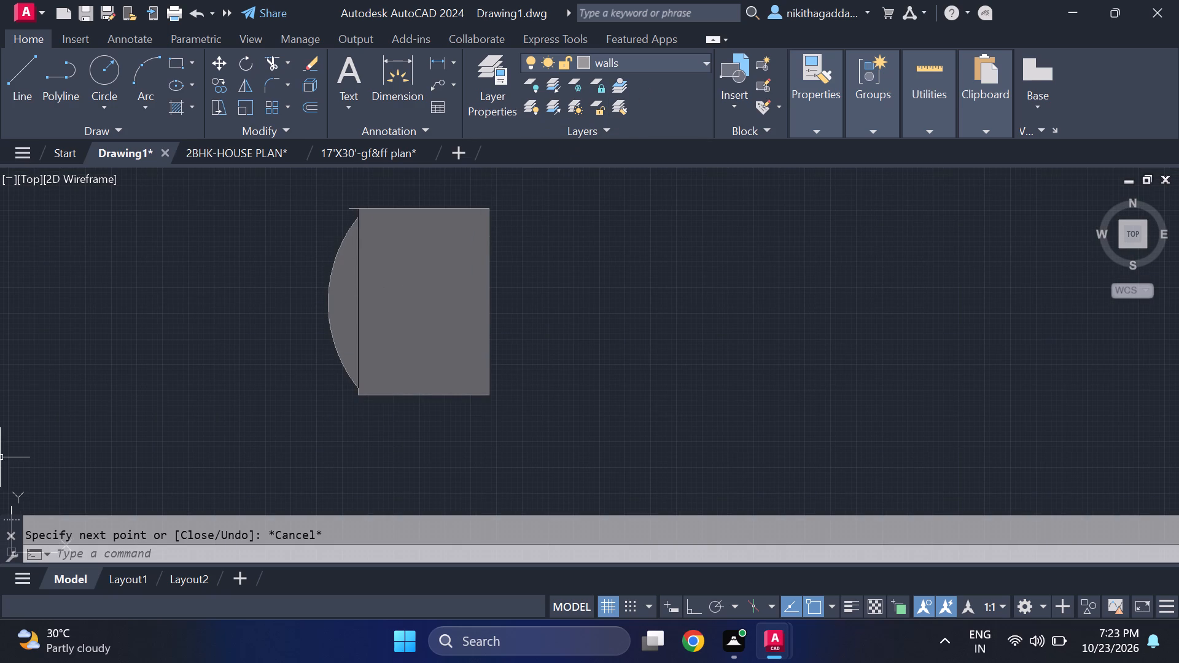
Change the walls layer colour to index colour 250.
click(701, 67)
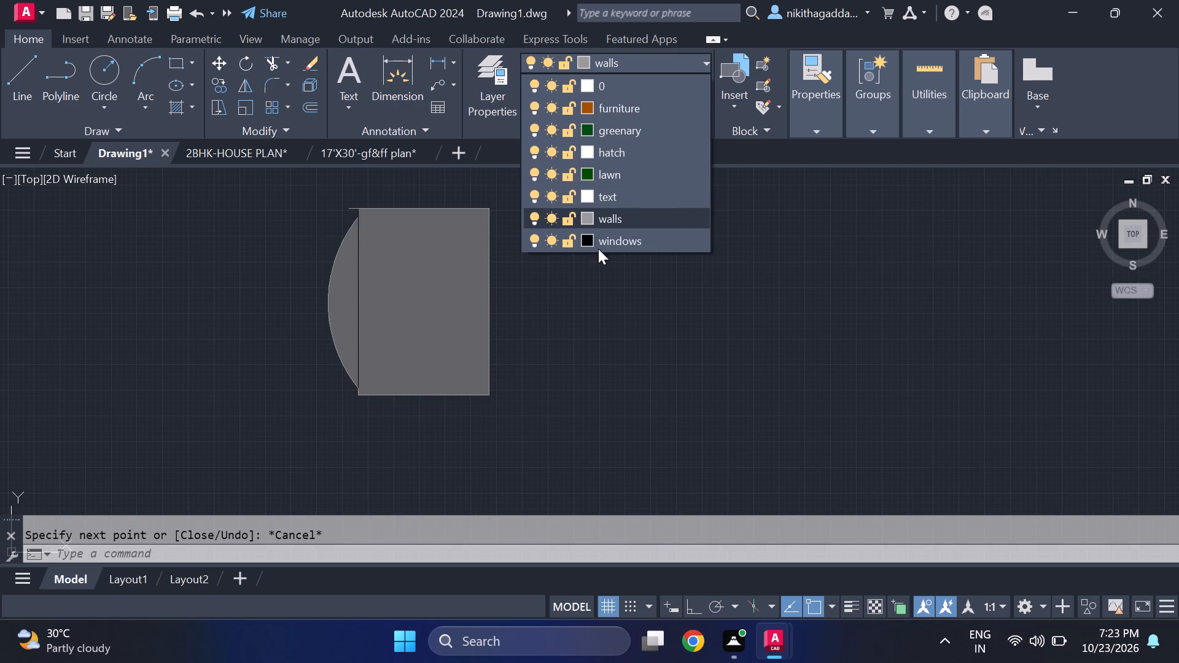
click(582, 219)
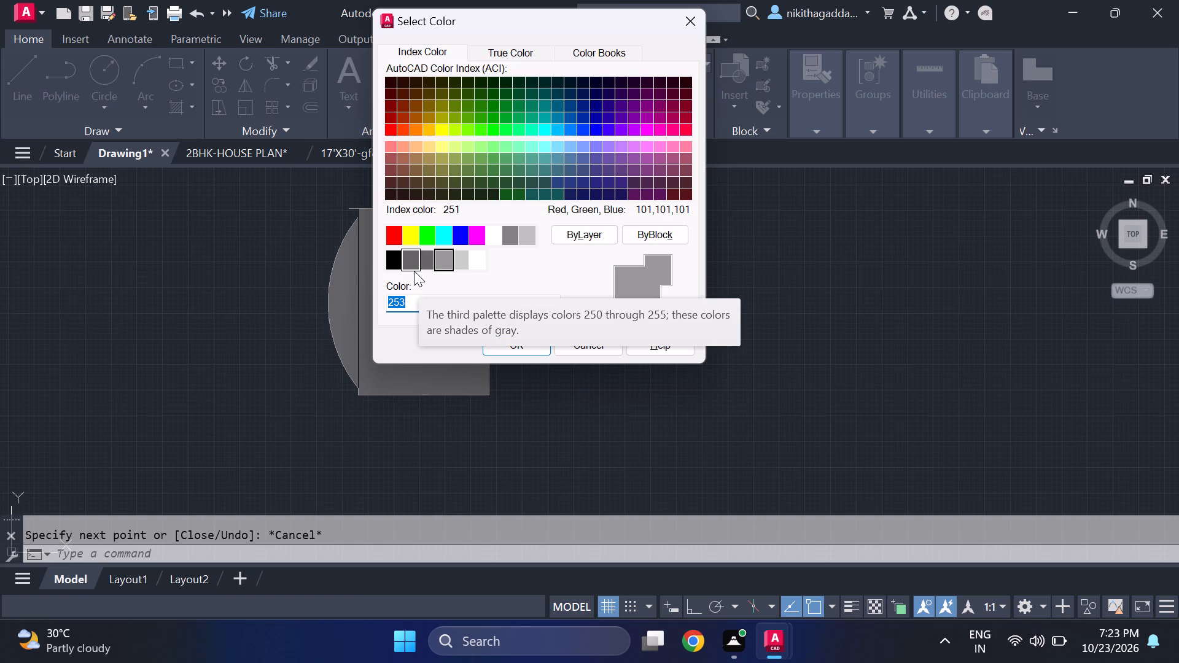
click(400, 265)
click(533, 344)
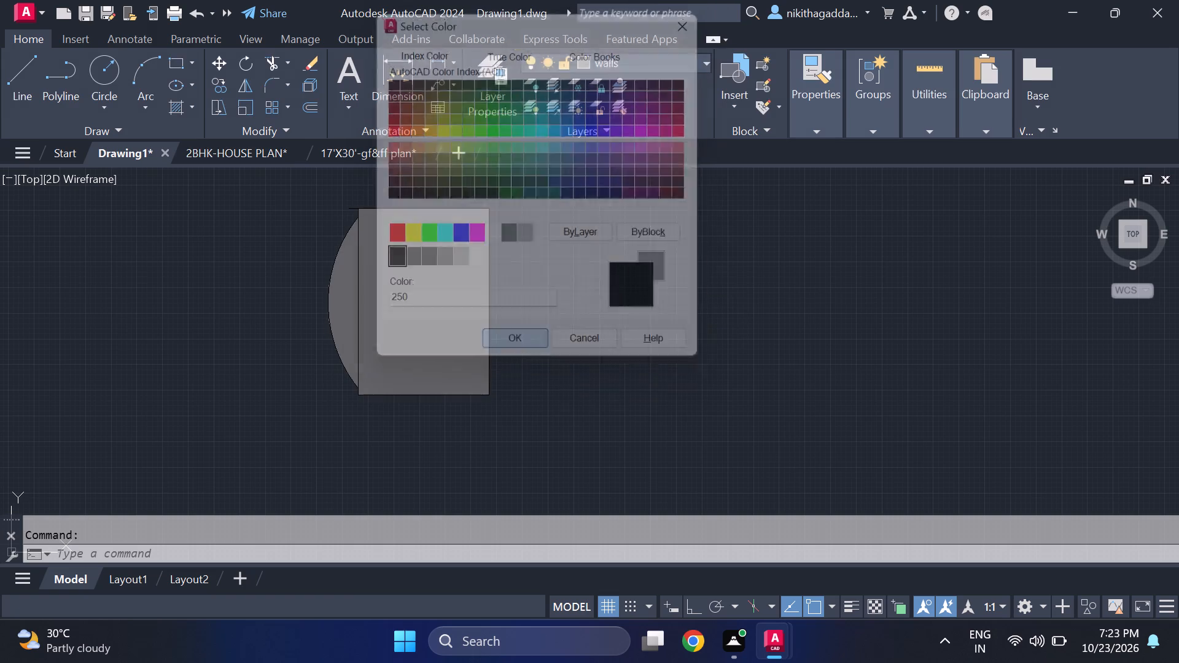
key(Escape)
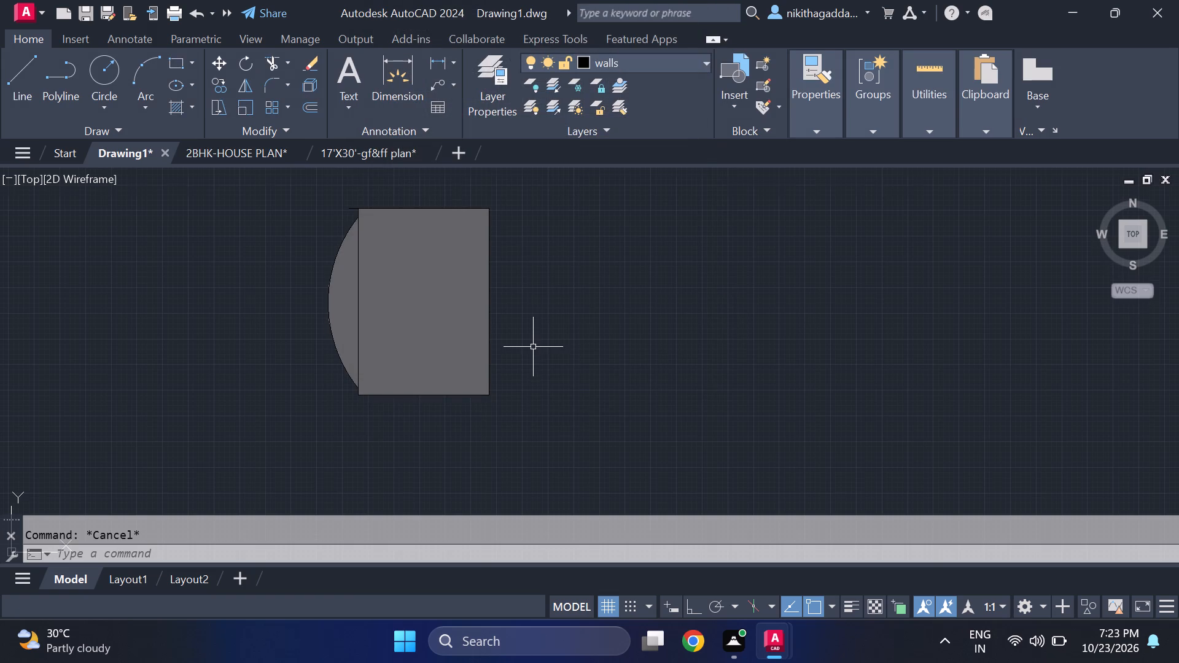
Examine the recoloured walls across the house plan and the kitchen items placed beside it.
scroll(538, 354, down, 4)
scroll(598, 376, down, 1)
scroll(888, 406, down, 2)
middle_drag(869, 436, 671, 367)
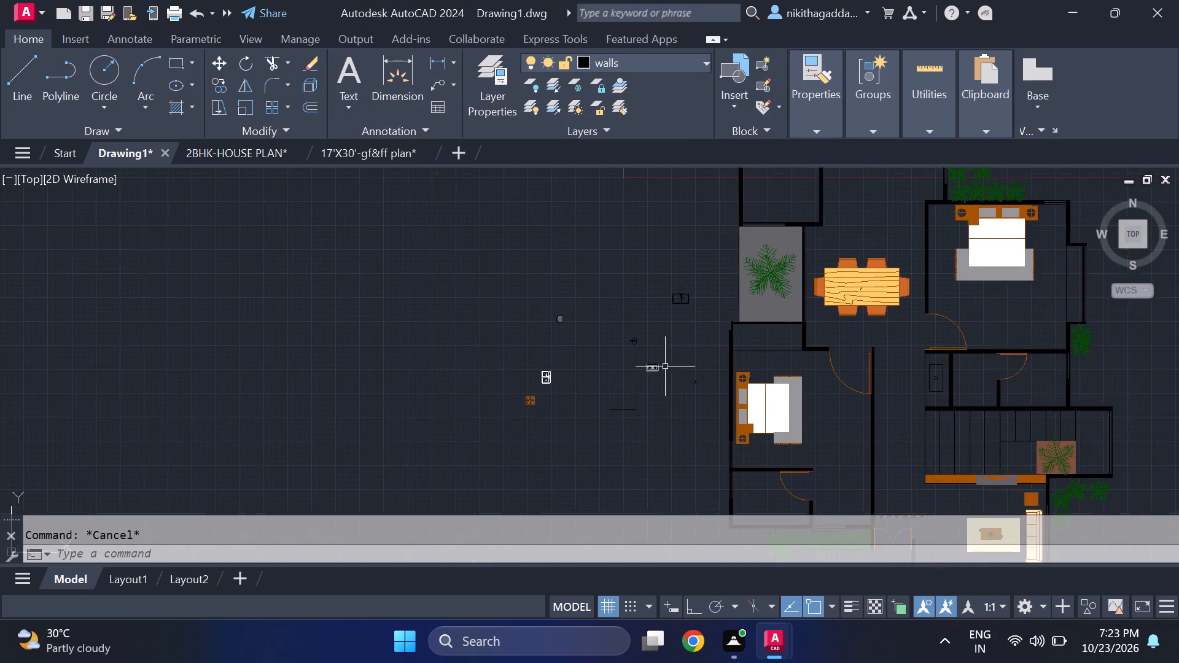
scroll(665, 367, down, 2)
scroll(668, 373, up, 2)
middle_drag(670, 376, 464, 317)
scroll(670, 376, up, 1)
scroll(449, 307, down, 3)
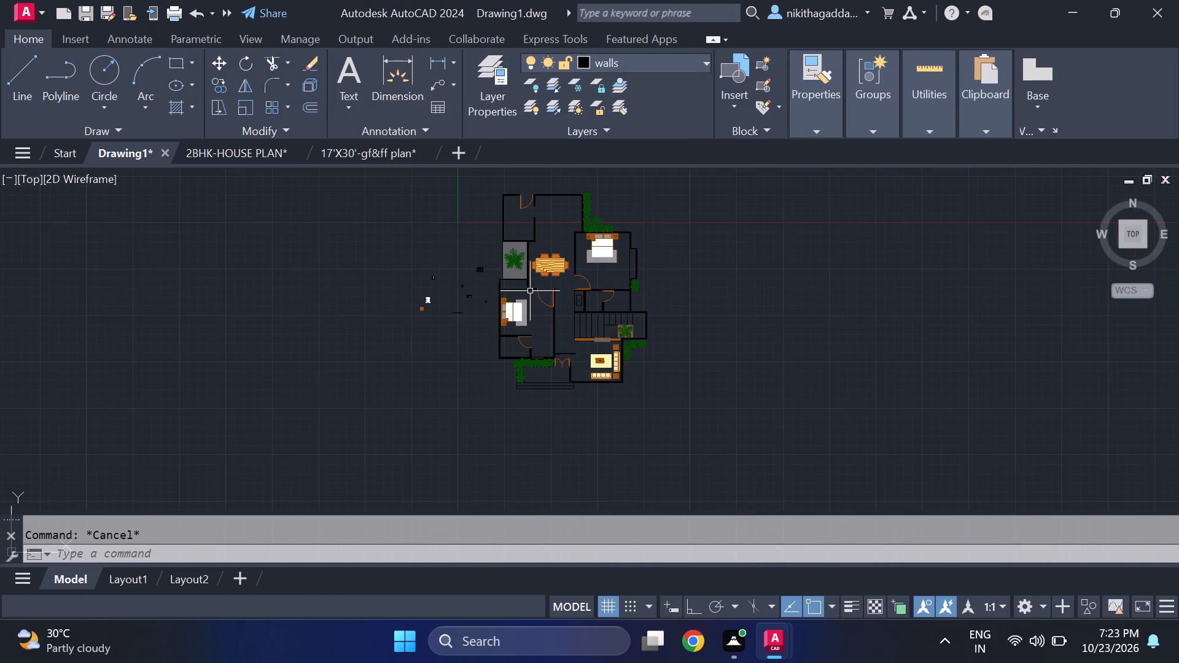
scroll(527, 291, up, 3)
scroll(547, 347, down, 2)
scroll(491, 388, up, 2)
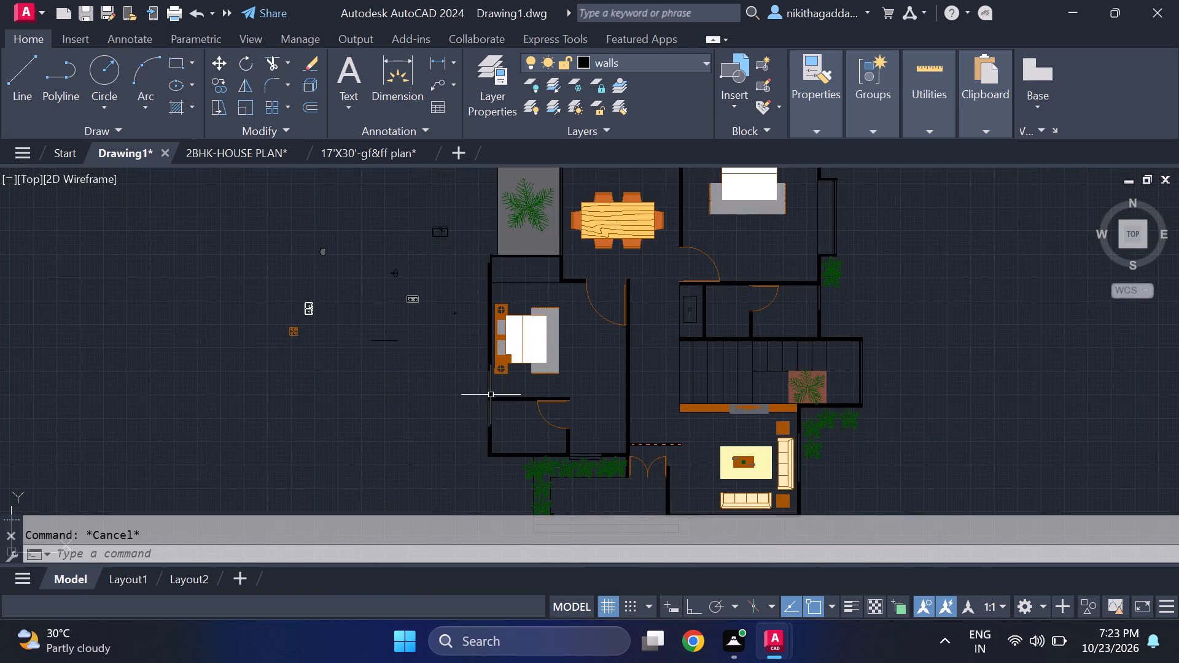
scroll(460, 406, up, 2)
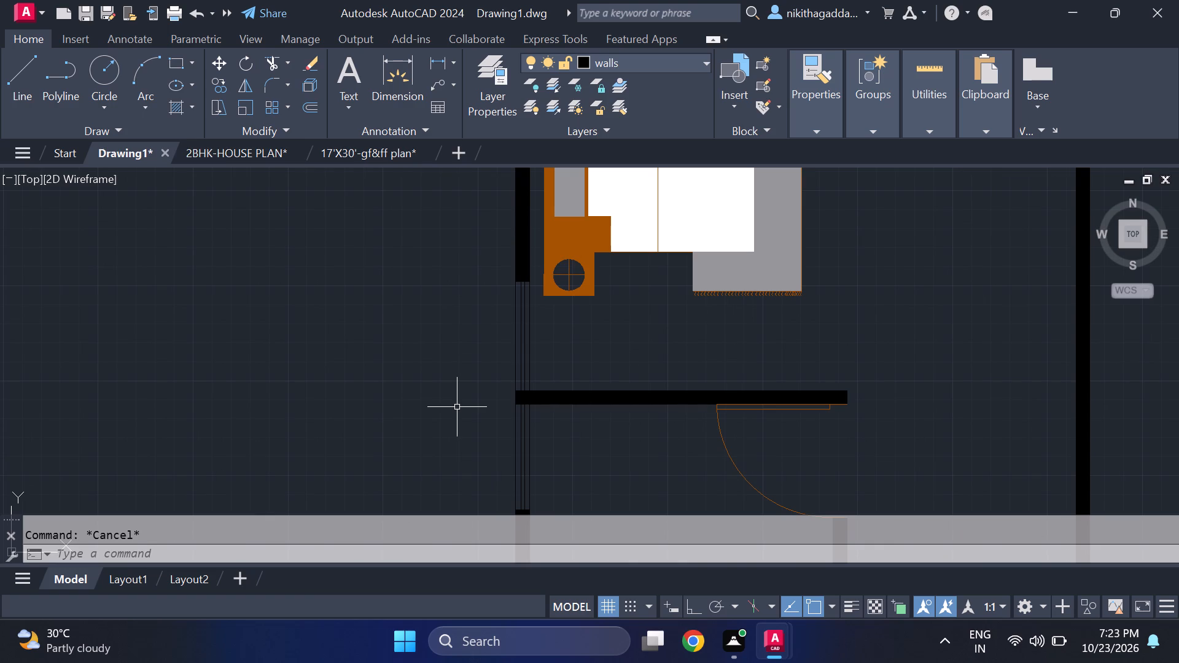
scroll(455, 399, down, 2)
middle_drag(424, 380, 475, 473)
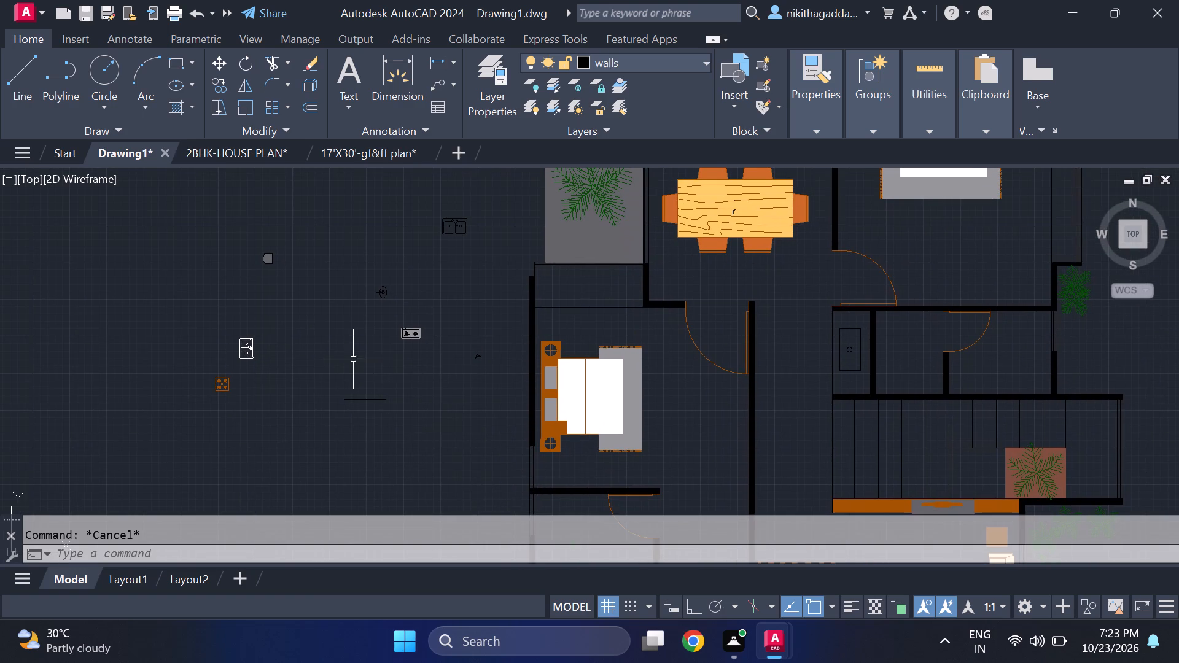
scroll(241, 241, up, 1)
middle_click(251, 246)
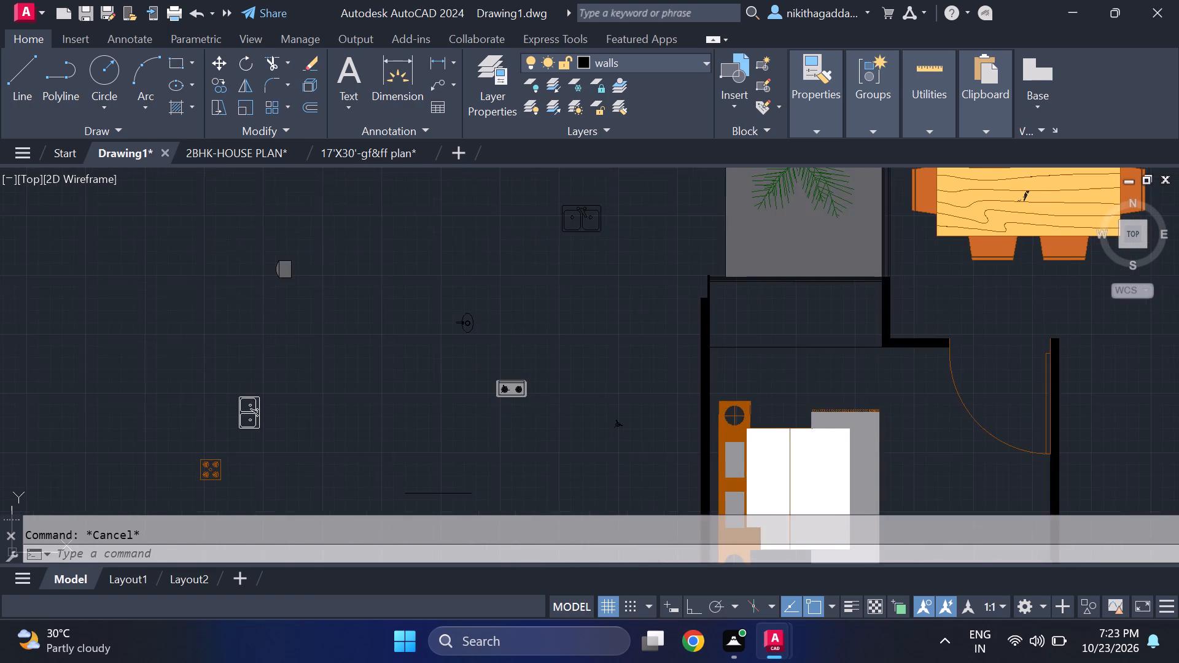
scroll(254, 249, down, 2)
scroll(274, 247, up, 1)
middle_drag(280, 252, 292, 265)
scroll(292, 265, down, 1)
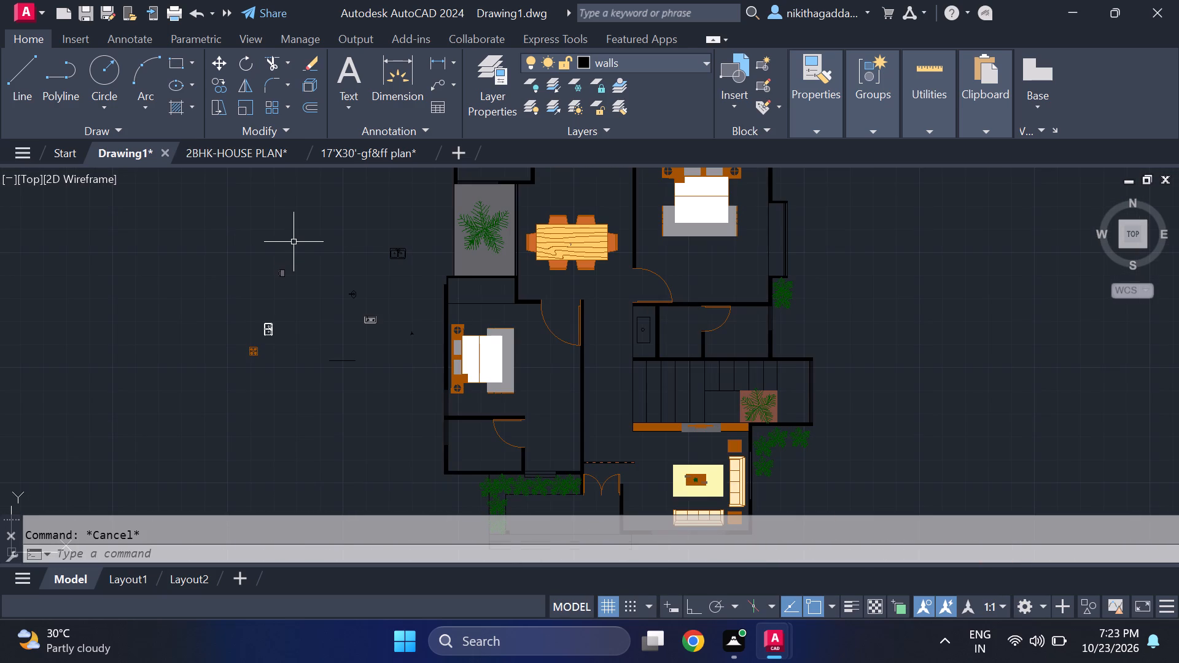
scroll(294, 241, down, 1)
middle_drag(300, 245, 341, 335)
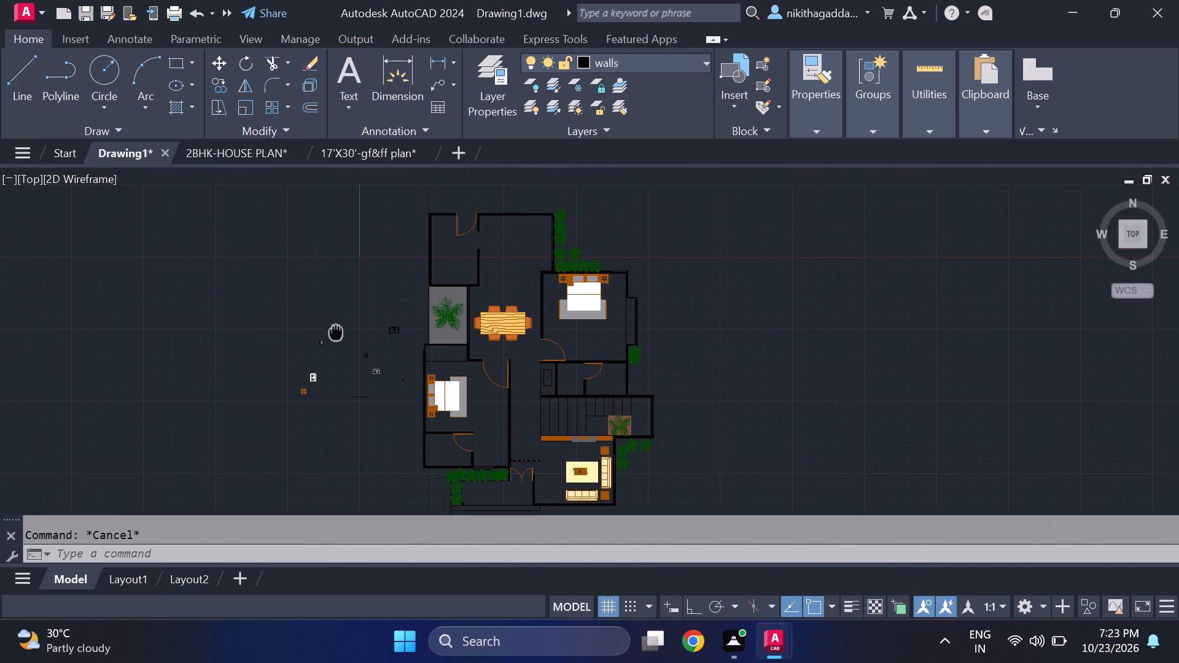
middle_drag(341, 335, 340, 371)
scroll(341, 366, up, 1)
middle_drag(339, 399, 316, 345)
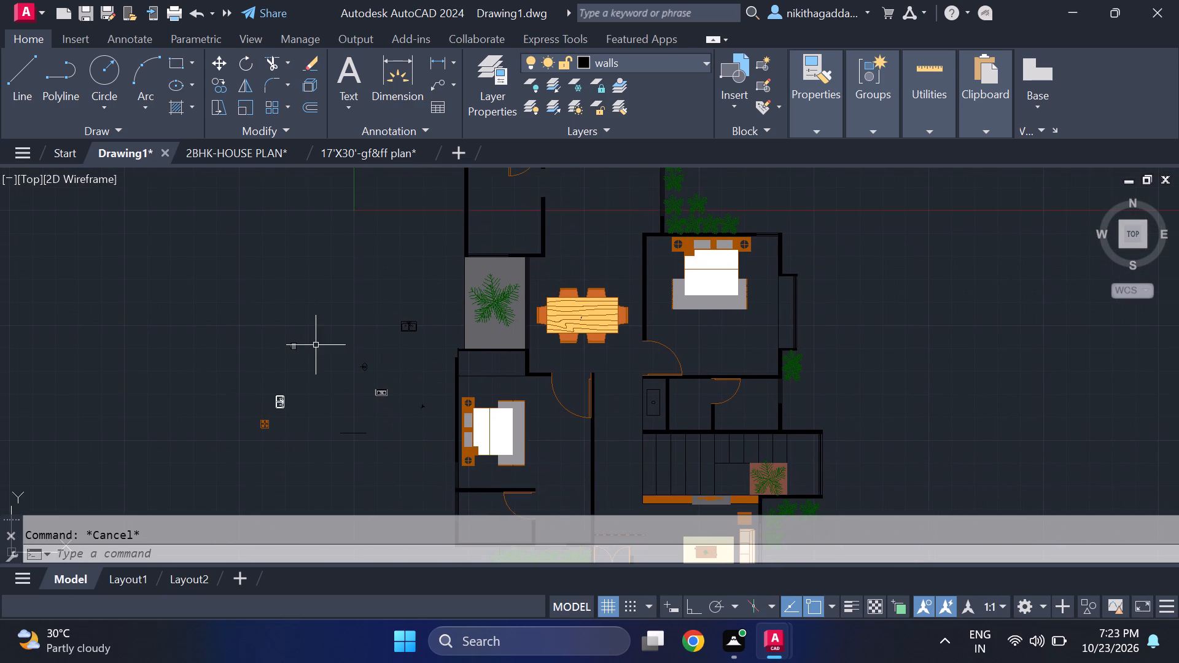
scroll(383, 386, up, 2)
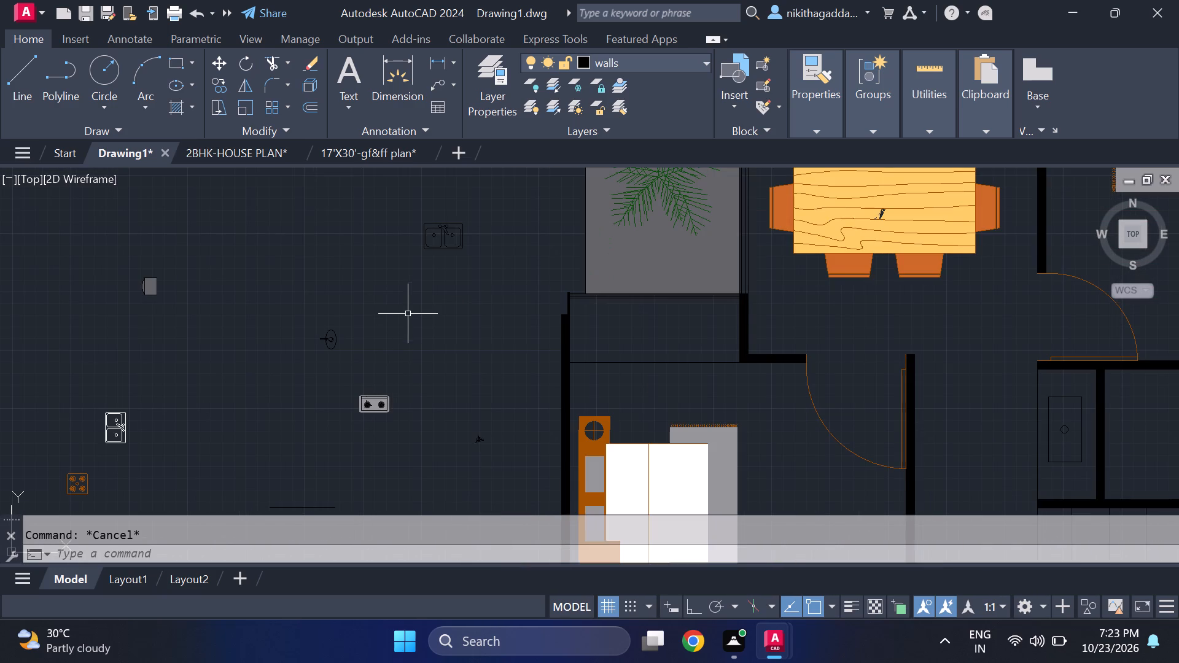
middle_drag(407, 293, 419, 325)
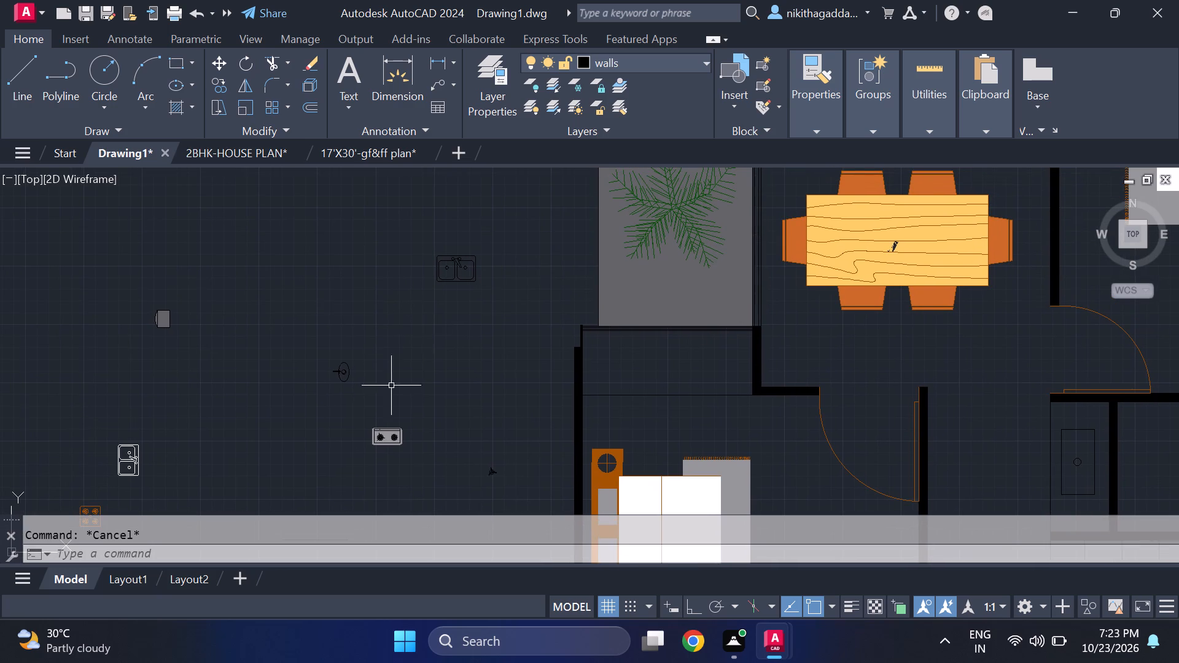
Scale the whole two-burner stove up freehand from its centre to about three times its size.
middle_drag(392, 412, 379, 346)
scroll(351, 419, up, 3)
middle_drag(467, 317, 489, 355)
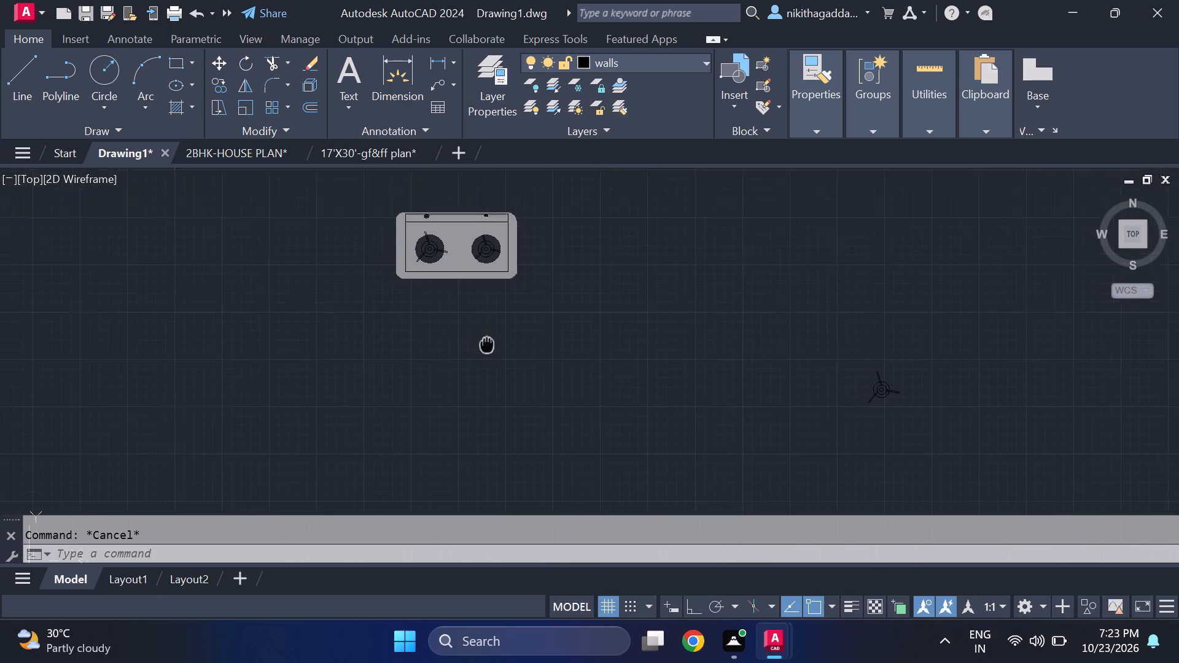
middle_drag(489, 355, 491, 456)
drag(574, 276, 574, 284)
drag(280, 432, 299, 421)
scroll(437, 369, up, 3)
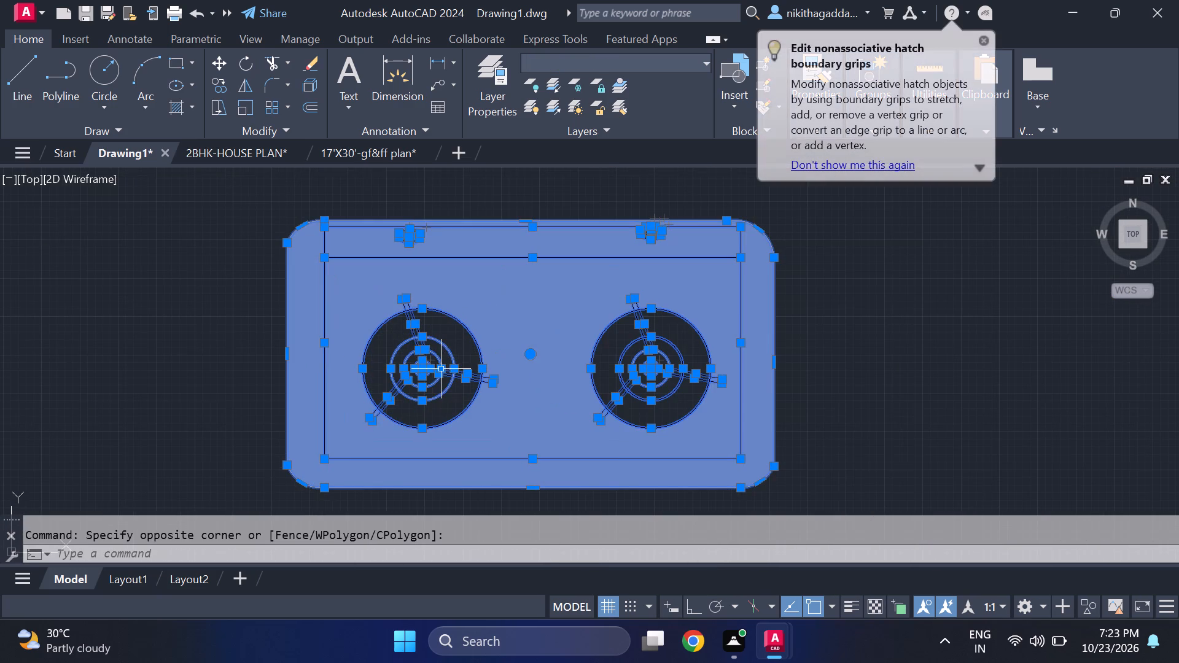
text(scale)
key(Return)
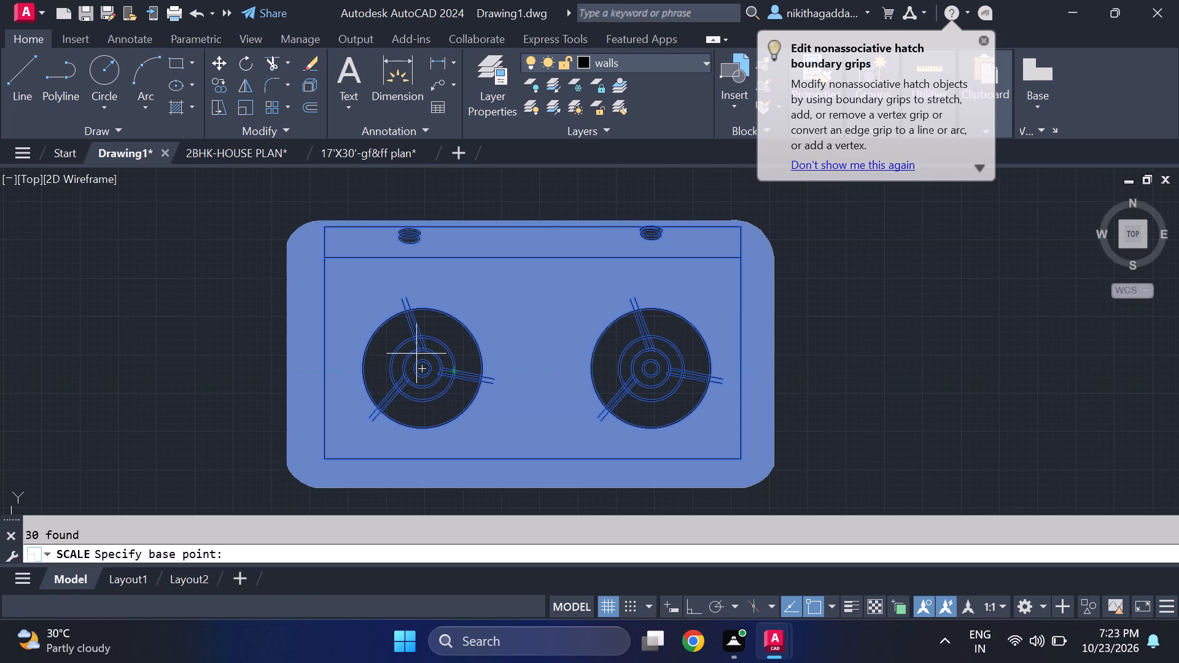
click(537, 359)
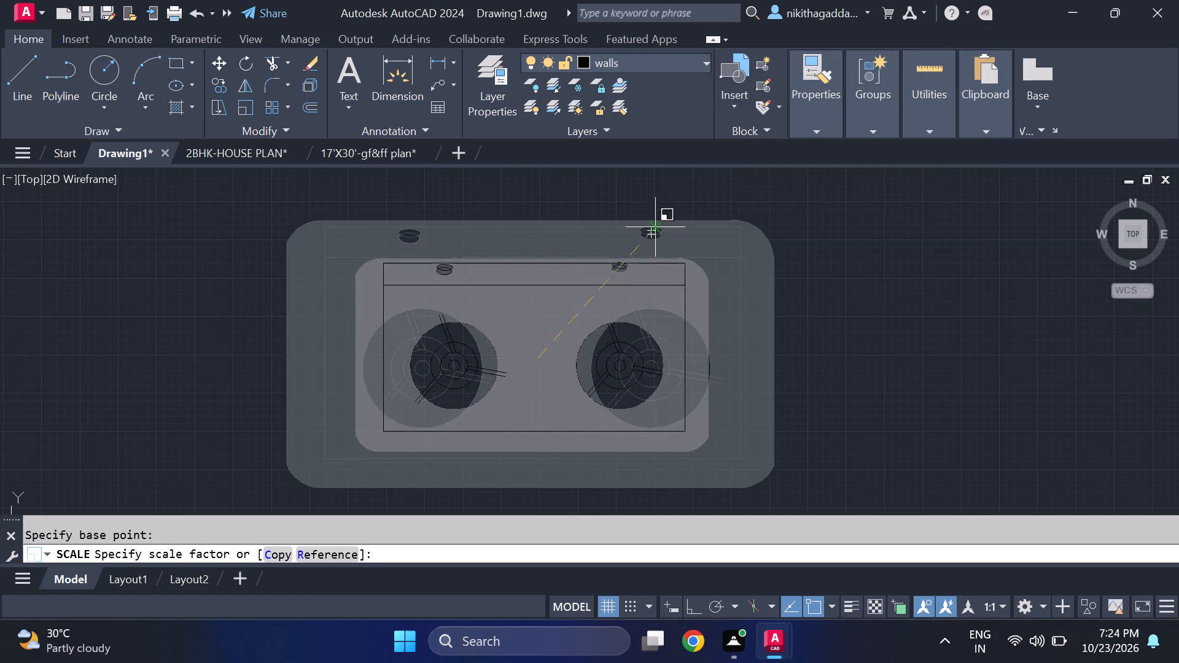
scroll(674, 215, down, 3)
middle_drag(841, 297, 702, 373)
scroll(702, 373, down, 5)
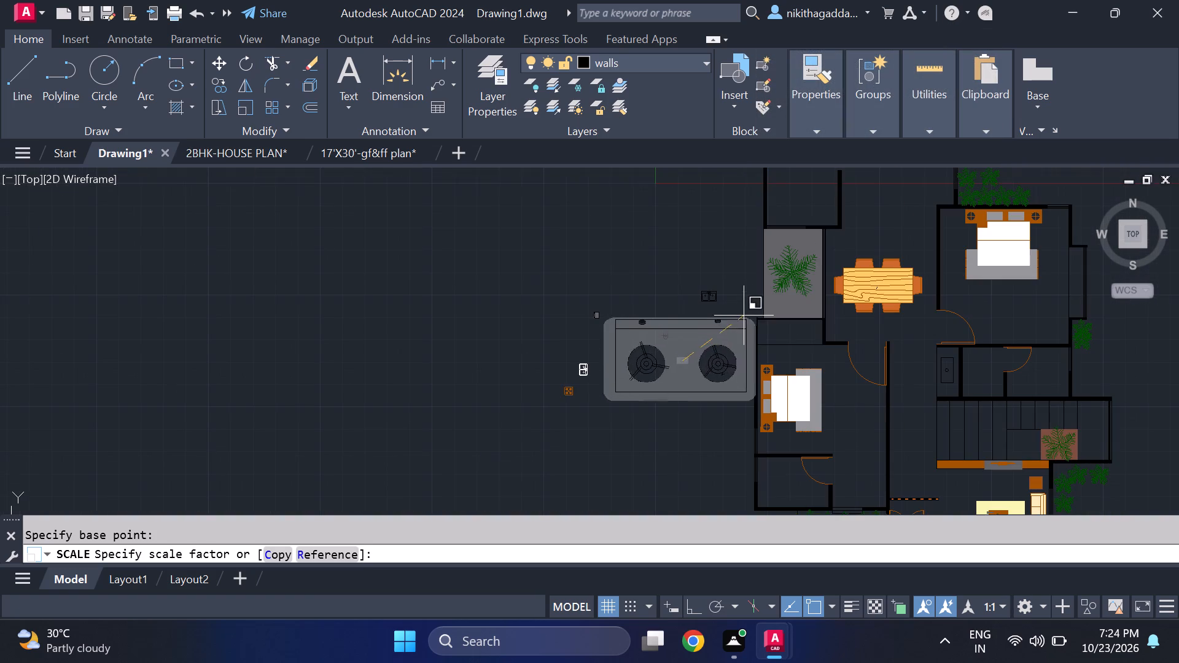
middle_drag(691, 335, 660, 368)
scroll(657, 366, up, 2)
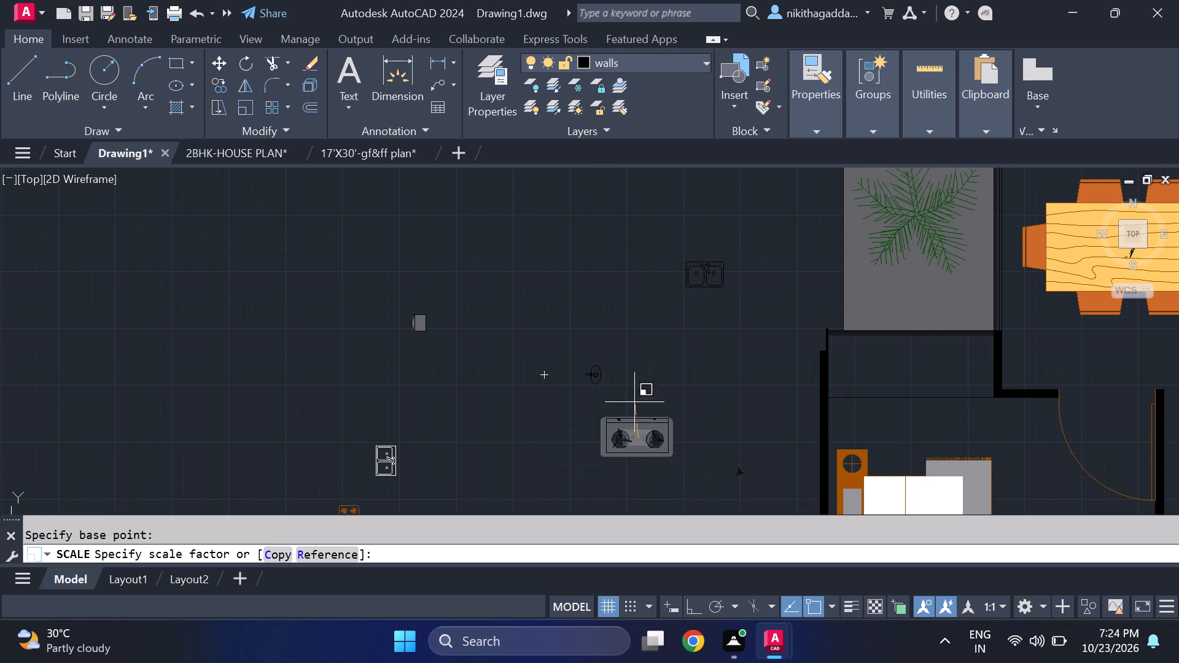
click(652, 394)
Rotate the enlarged two-burner stove 180 degrees about a point on its lower edge, with Ortho on.
middle_drag(659, 405, 618, 380)
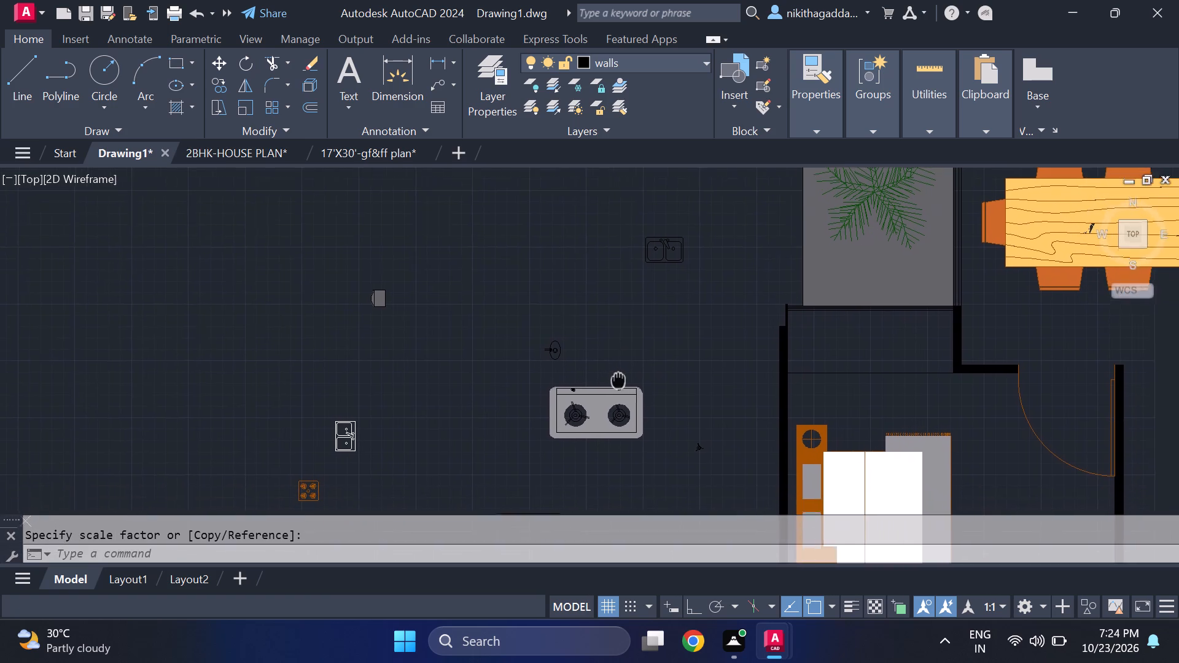
middle_drag(618, 380, 559, 339)
scroll(583, 342, up, 1)
click(621, 339)
drag(354, 467, 367, 462)
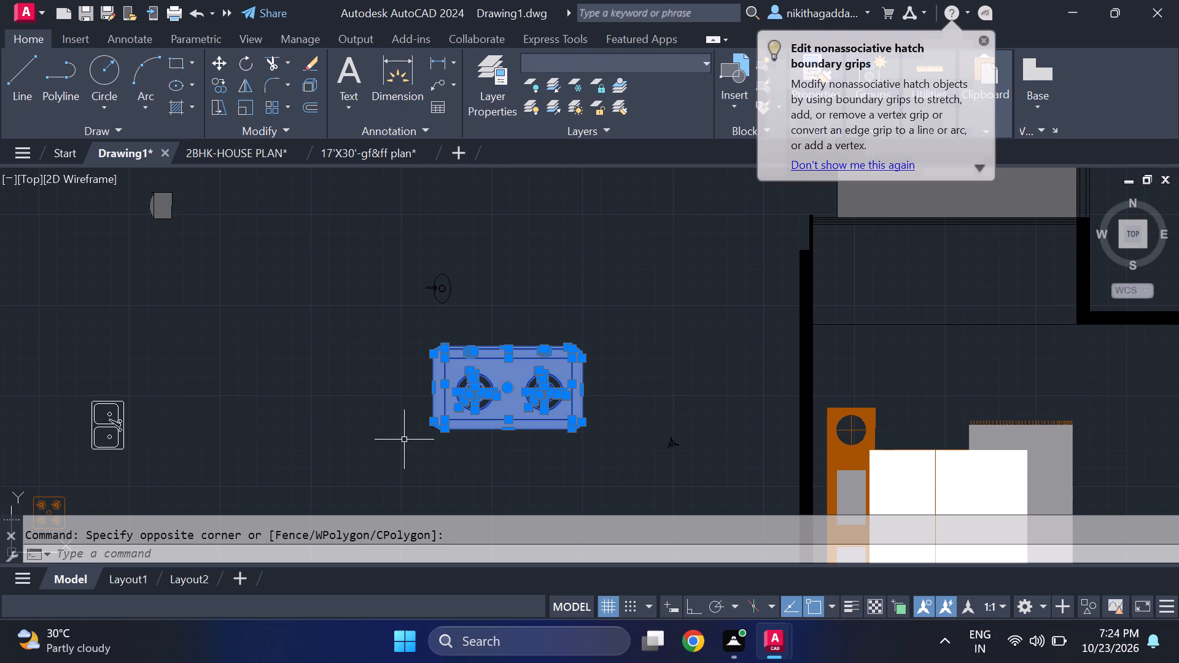
text(ro)
key(Return)
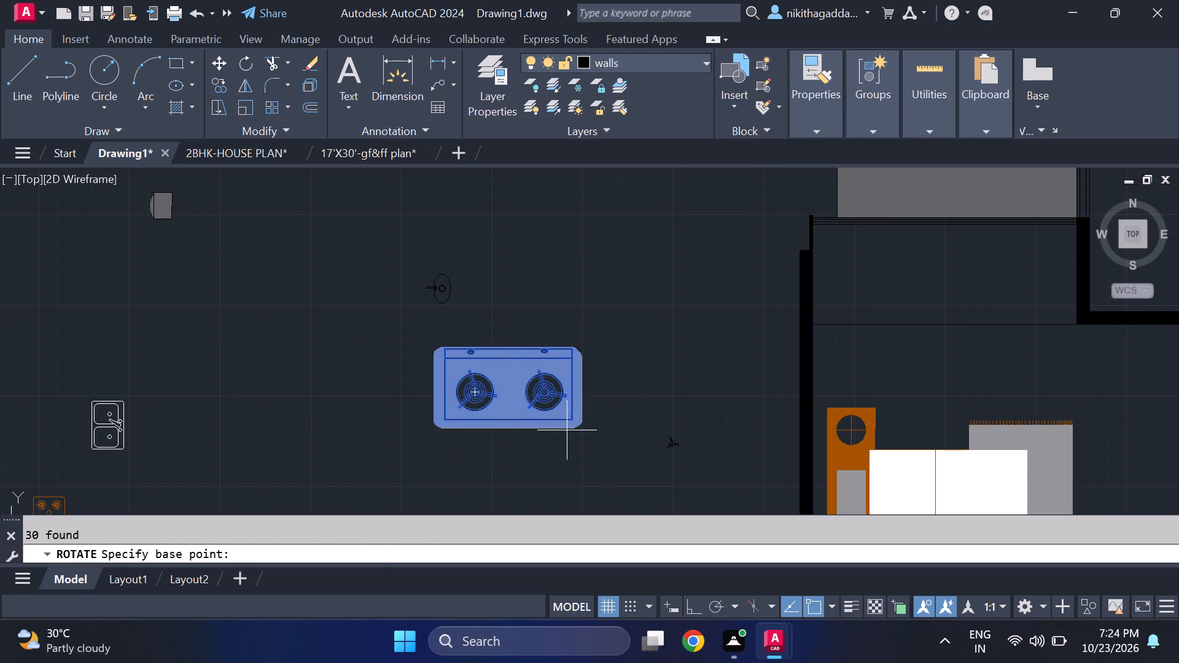
click(567, 430)
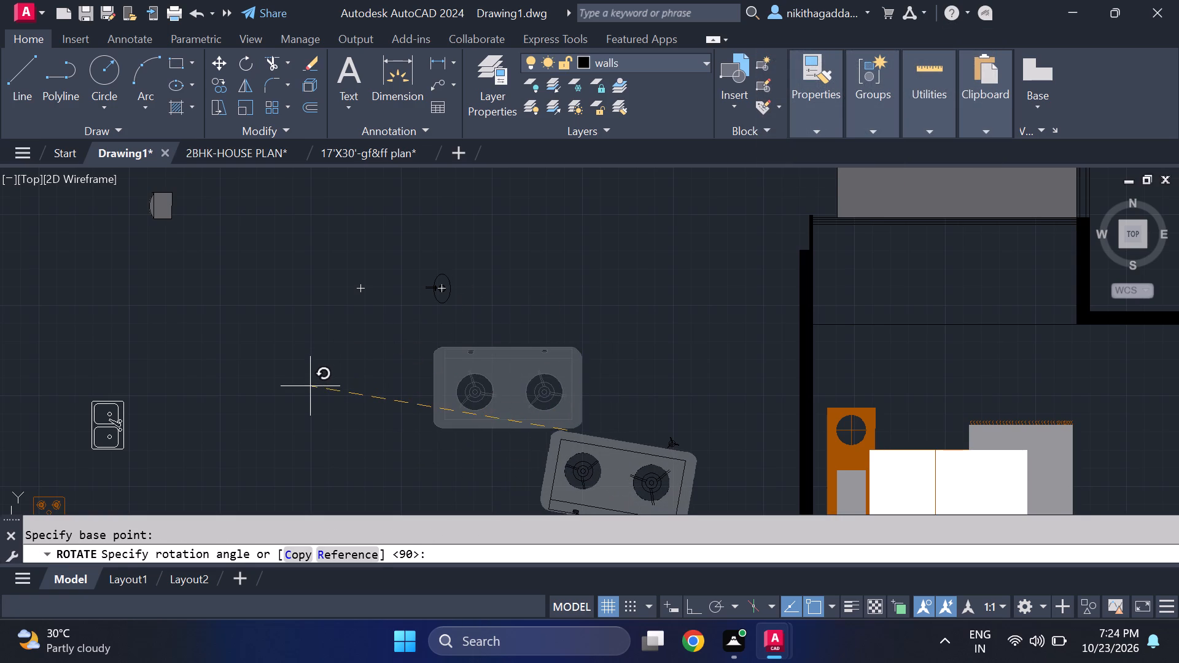
key(F8)
click(326, 385)
Erase the small third burner, with its circles and paired spoke lines, from the upper corner of the two-burner stove.
middle_drag(392, 424, 387, 421)
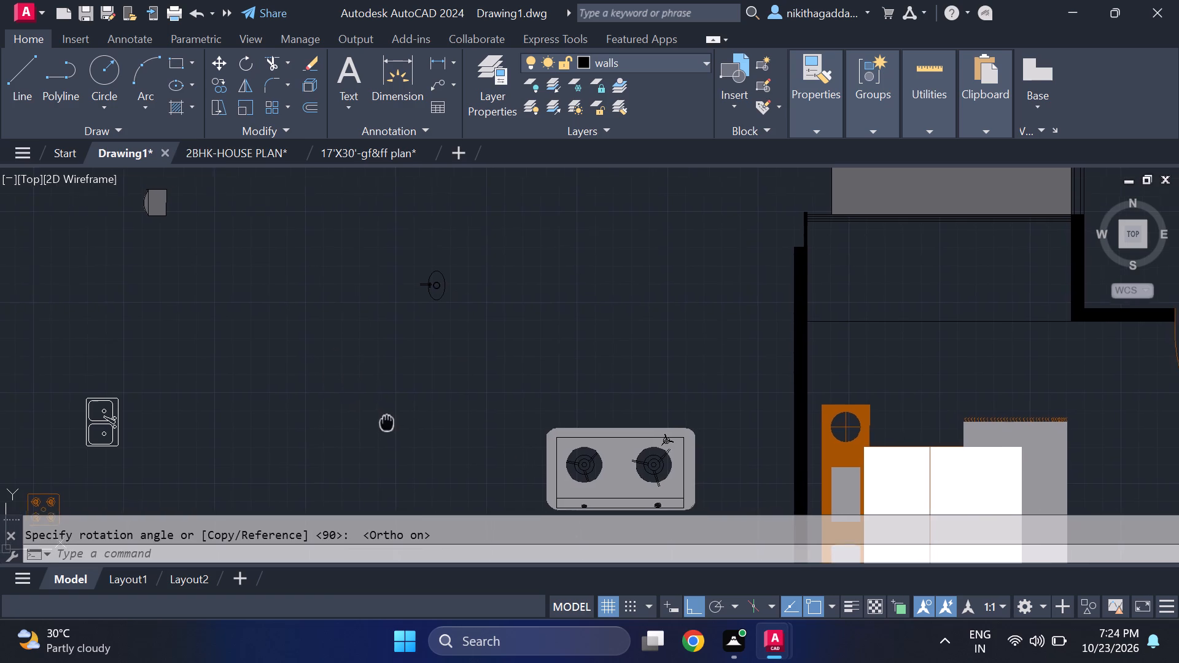
middle_drag(387, 421, 48, 329)
scroll(297, 368, up, 3)
click(381, 305)
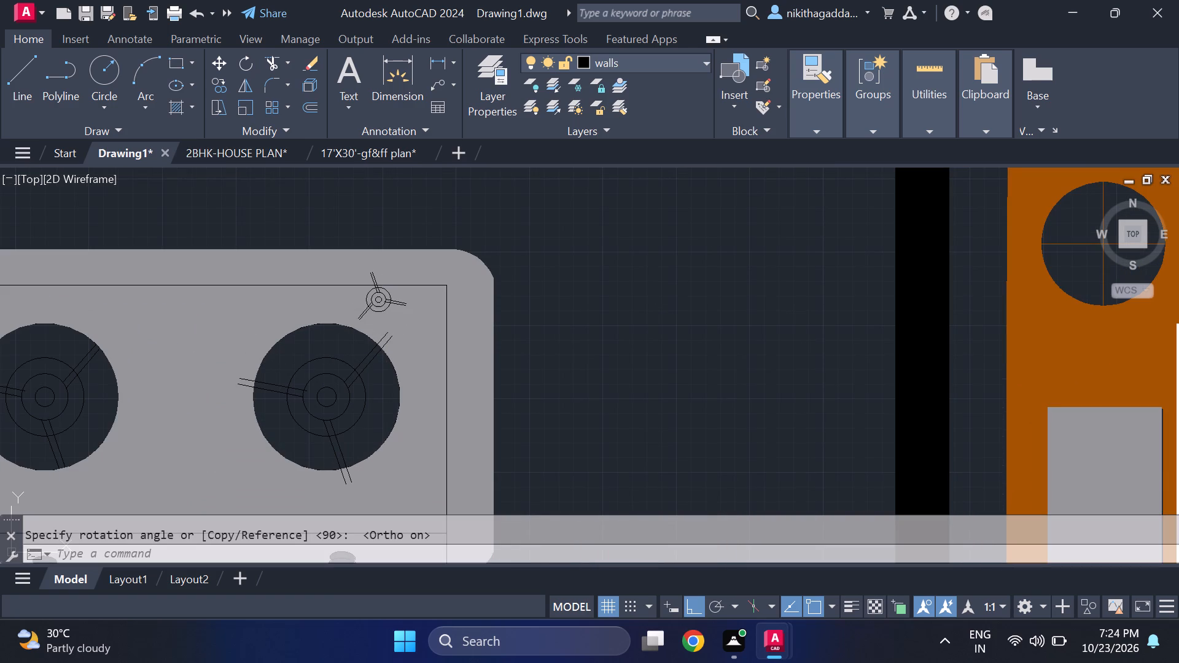
scroll(379, 298, up, 3)
click(383, 277)
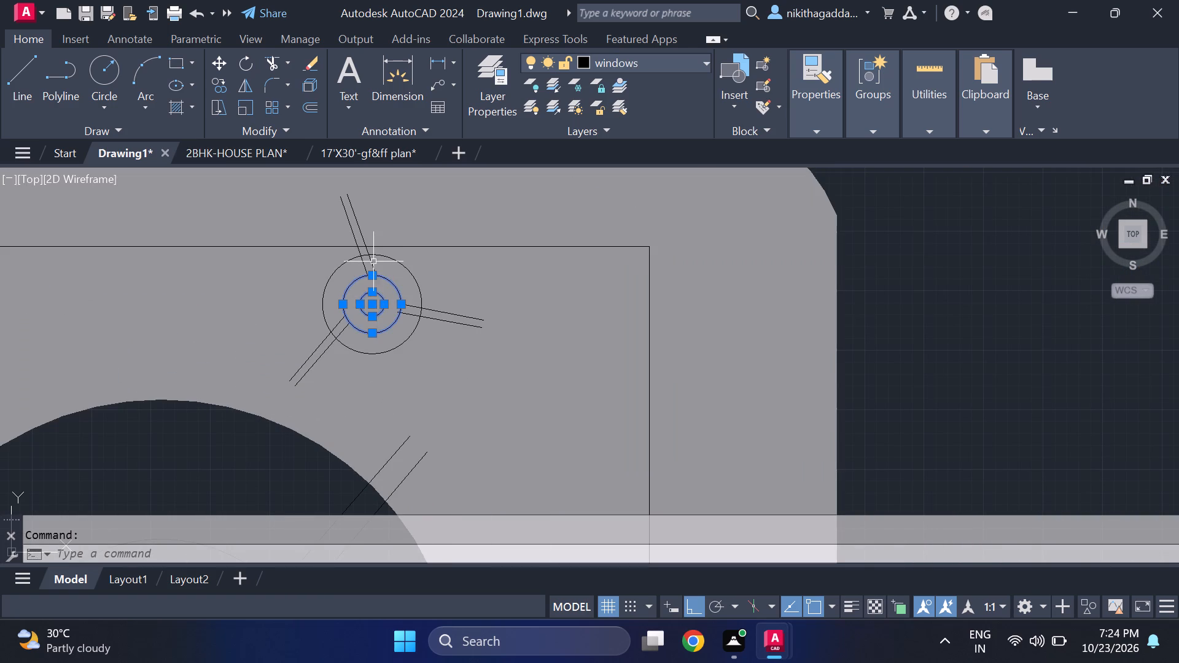
click(372, 260)
click(365, 260)
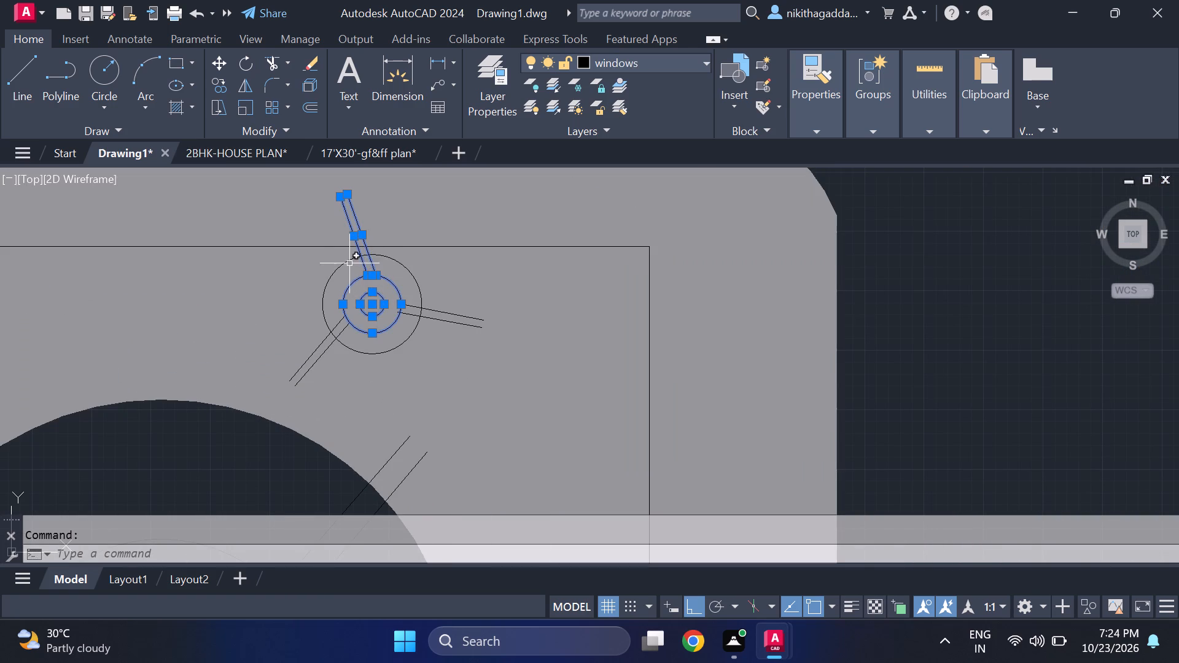
click(349, 260)
click(306, 357)
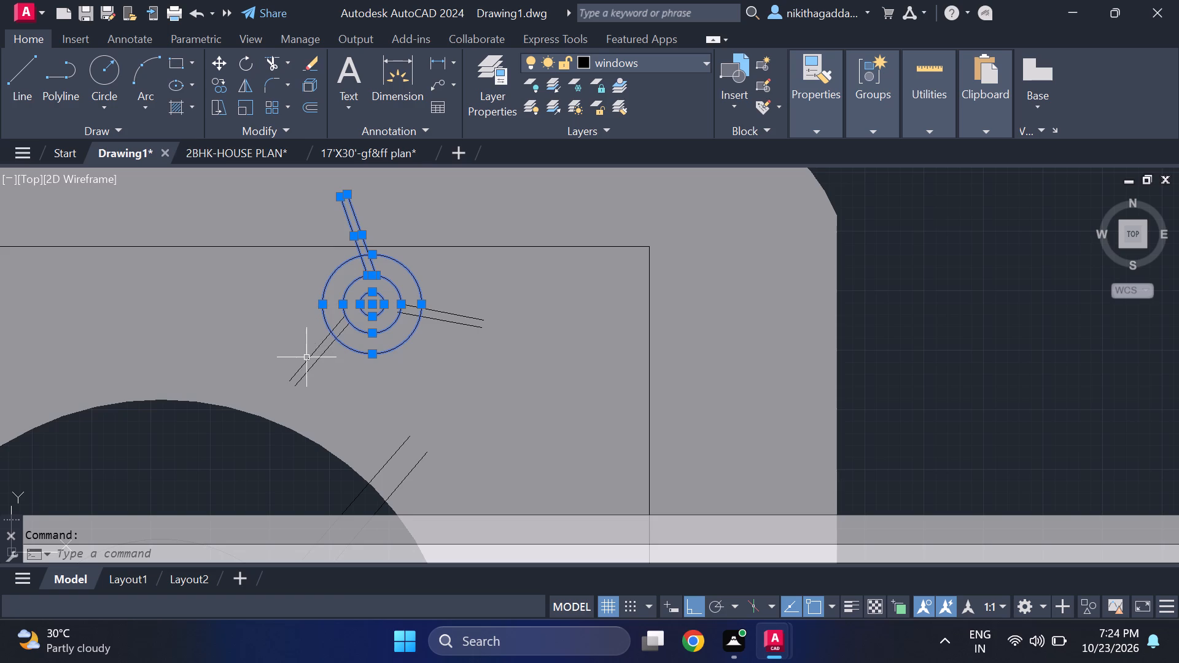
click(312, 365)
scroll(413, 314, up, 1)
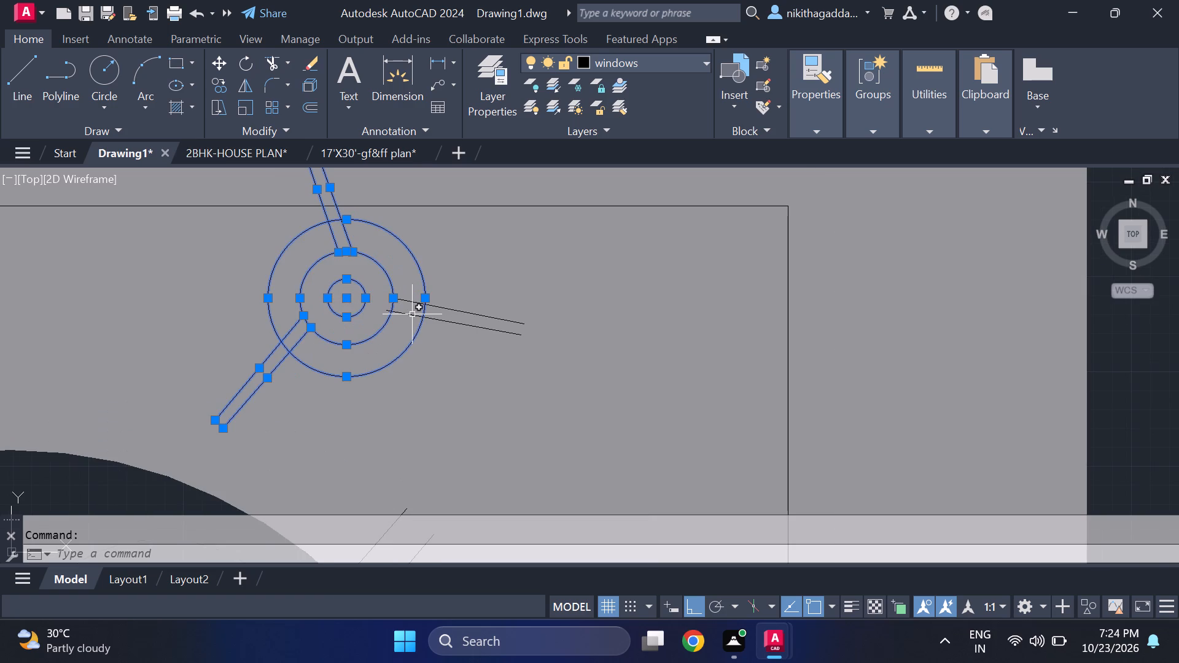
click(411, 314)
click(414, 301)
key(Delete)
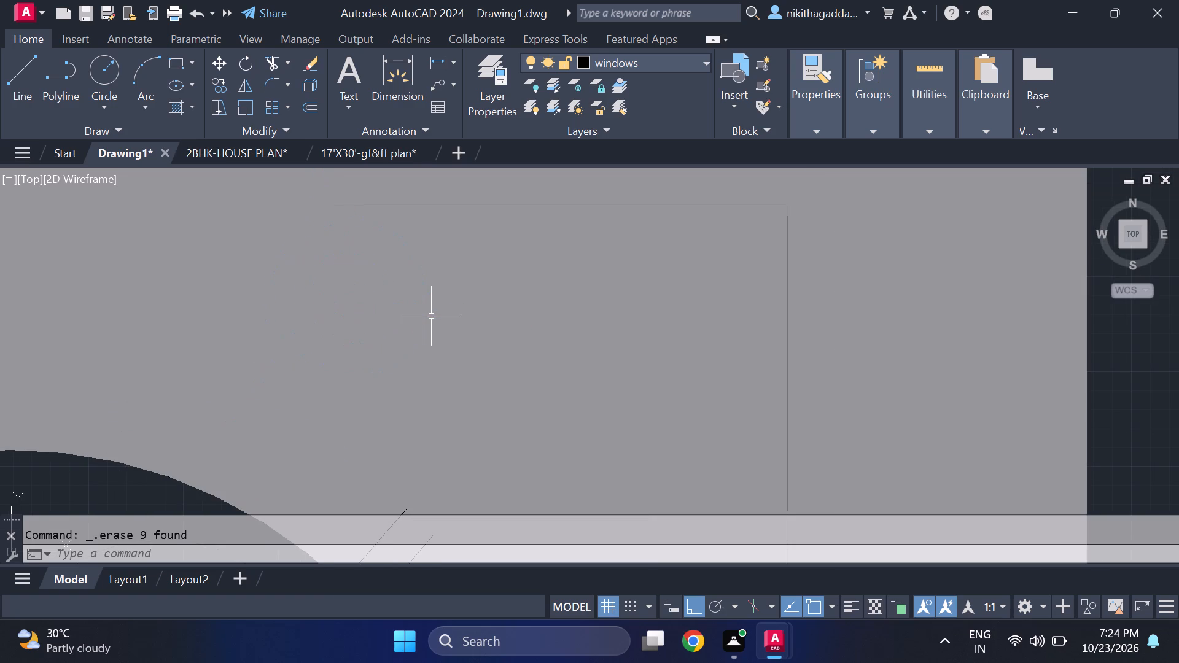
Move the whole two-burner stove into the kitchen, just below the window in the upper wall, with Ortho off.
scroll(445, 311, down, 4)
scroll(435, 379, down, 4)
scroll(440, 393, up, 2)
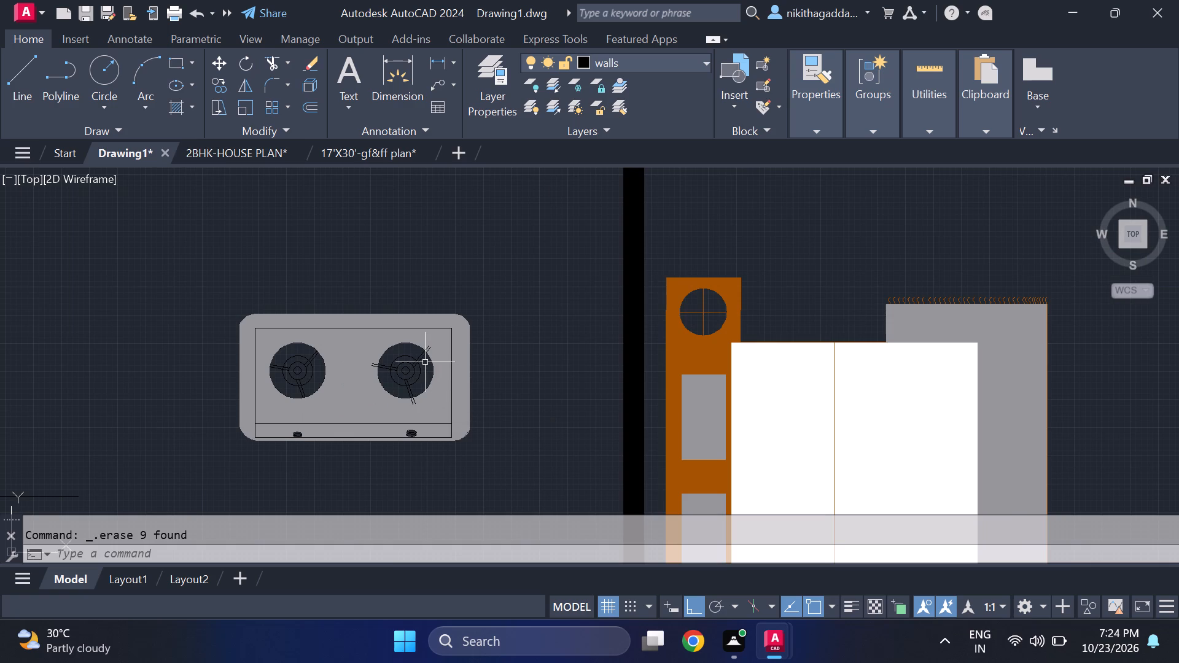
scroll(424, 319, up, 2)
scroll(478, 300, down, 3)
click(509, 287)
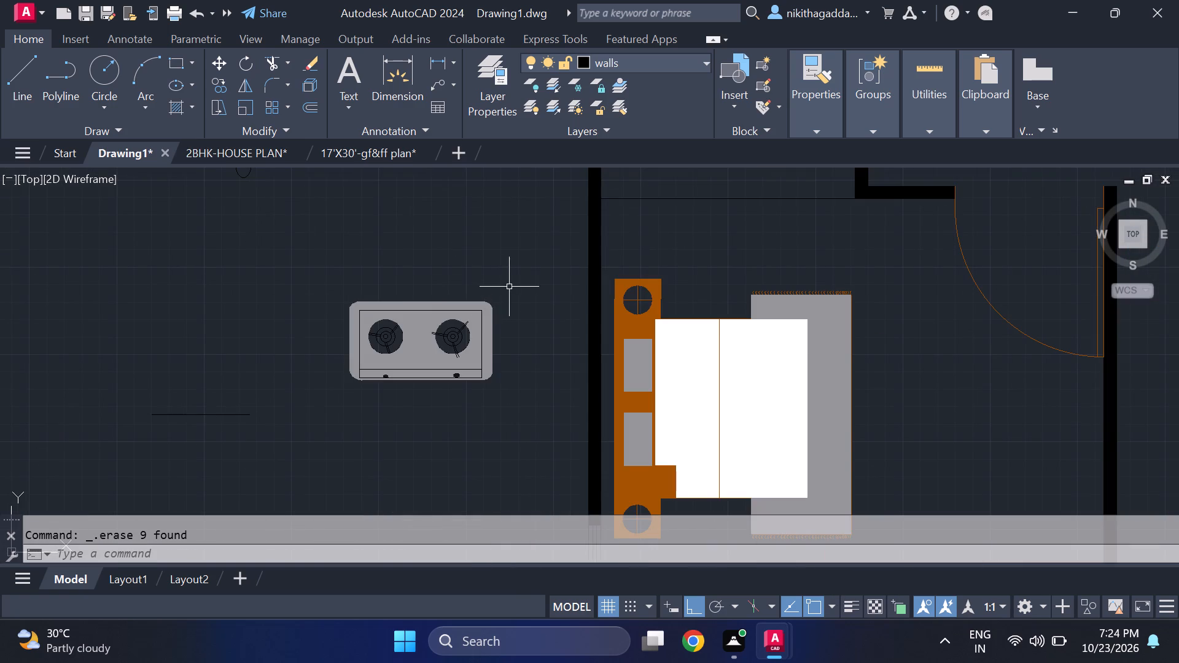
click(315, 398)
scroll(376, 352, up, 2)
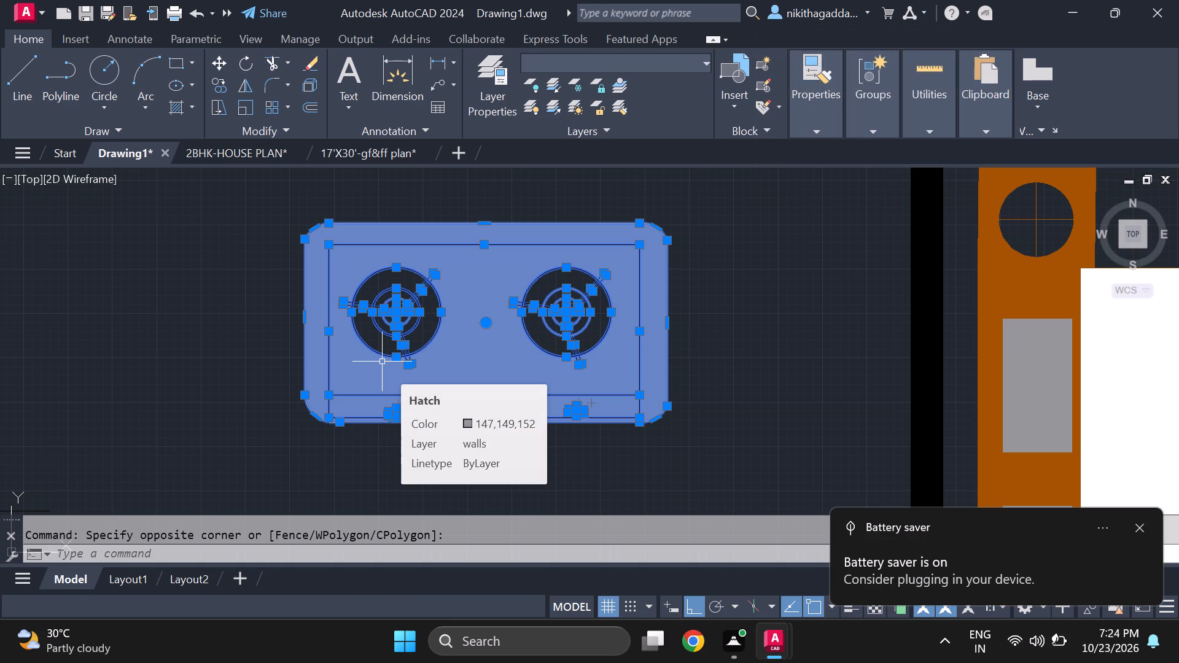
scroll(386, 362, up, 1)
scroll(286, 346, down, 3)
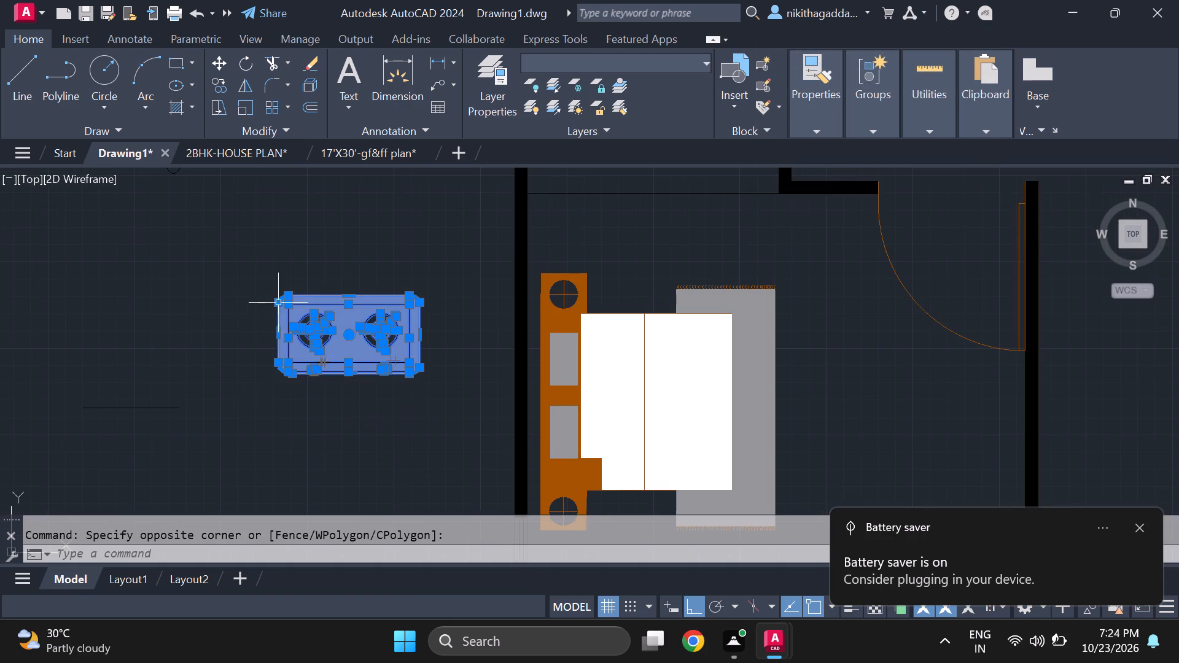
scroll(276, 303, up, 4)
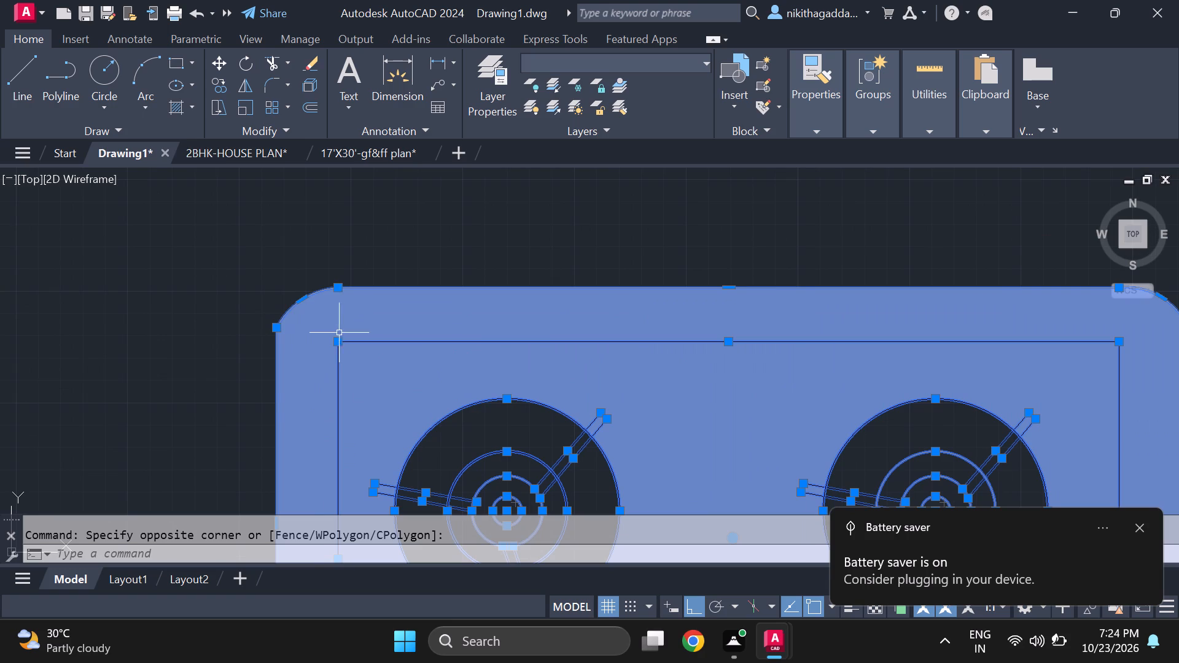
scroll(666, 400, down, 2)
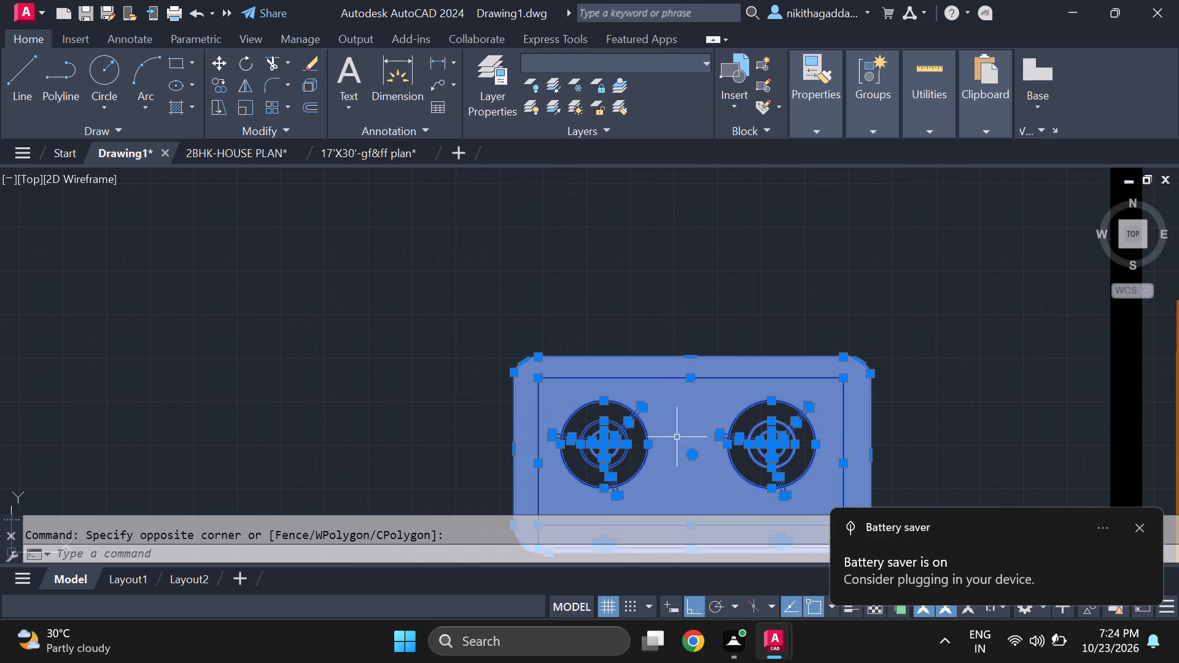
click(675, 436)
click(648, 322)
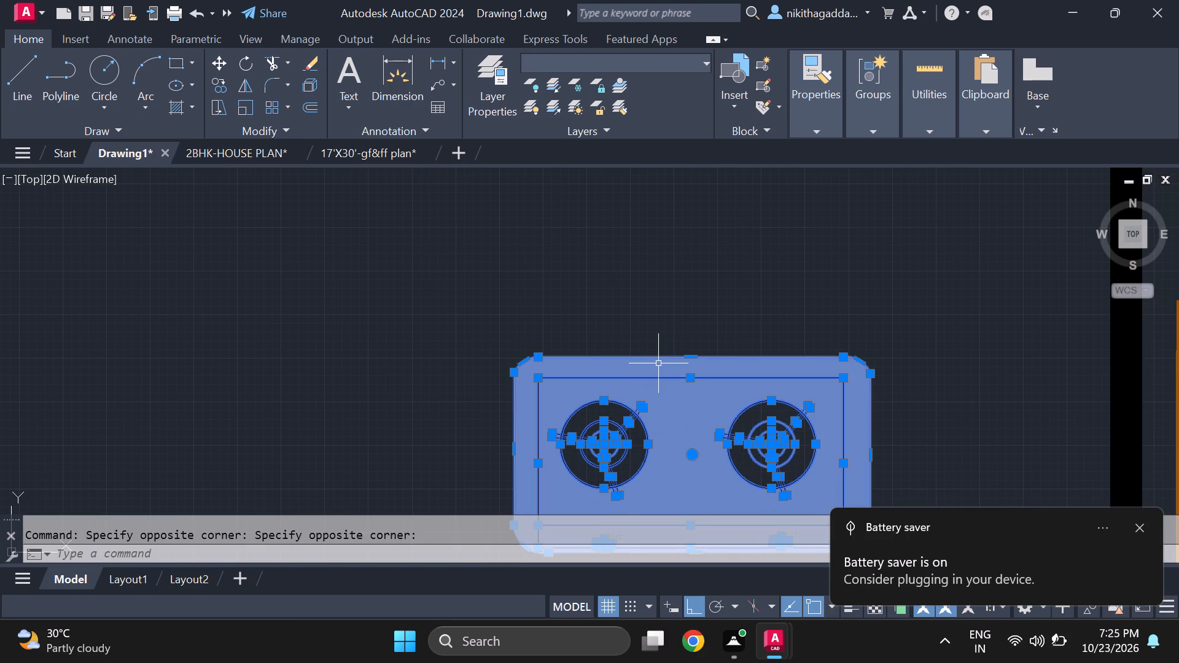
key(m)
key(Return)
click(682, 449)
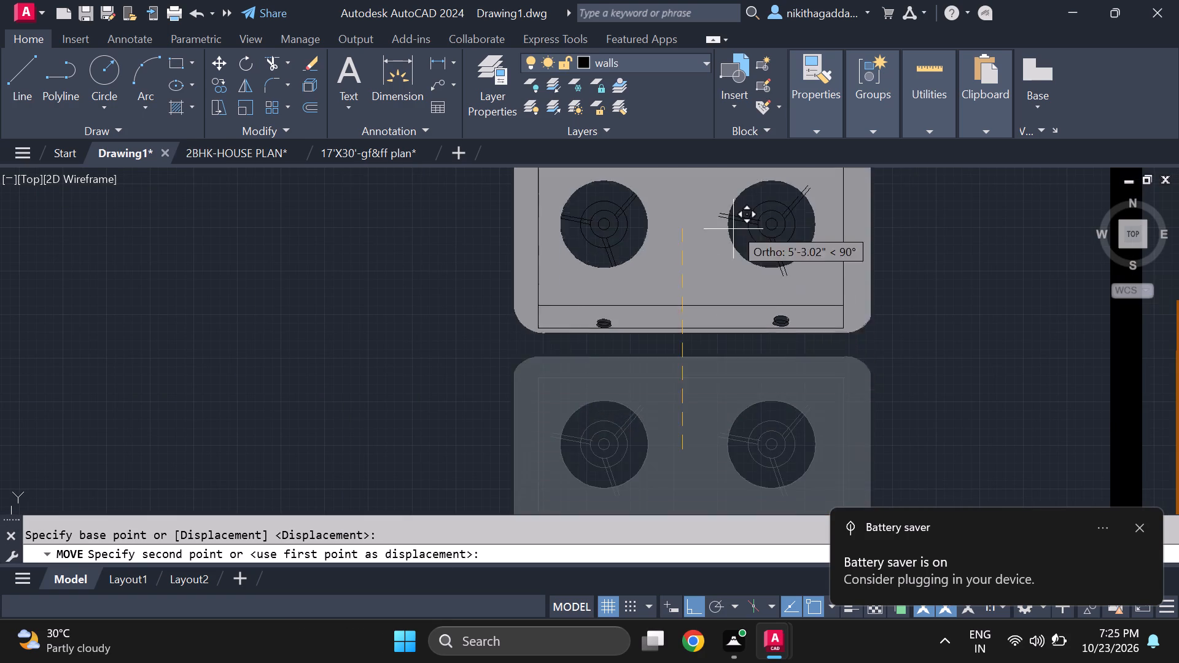
scroll(738, 228, down, 4)
scroll(631, 187, down, 1)
middle_drag(596, 292, 186, 539)
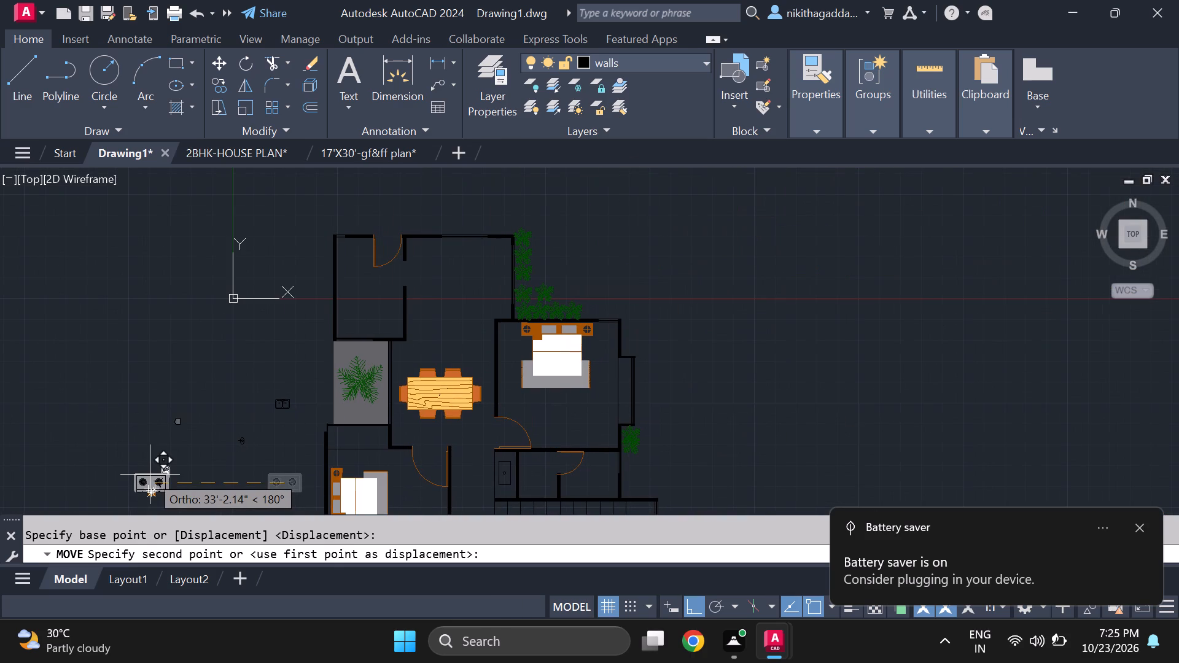
key(F8)
scroll(496, 238, up, 3)
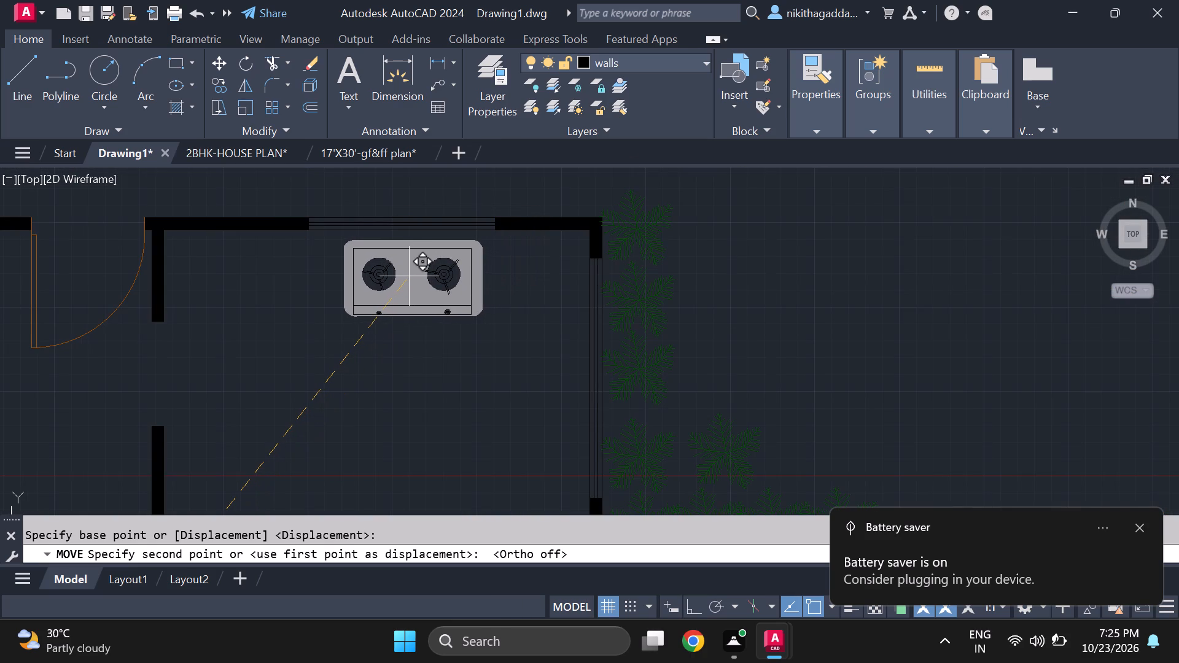
click(409, 274)
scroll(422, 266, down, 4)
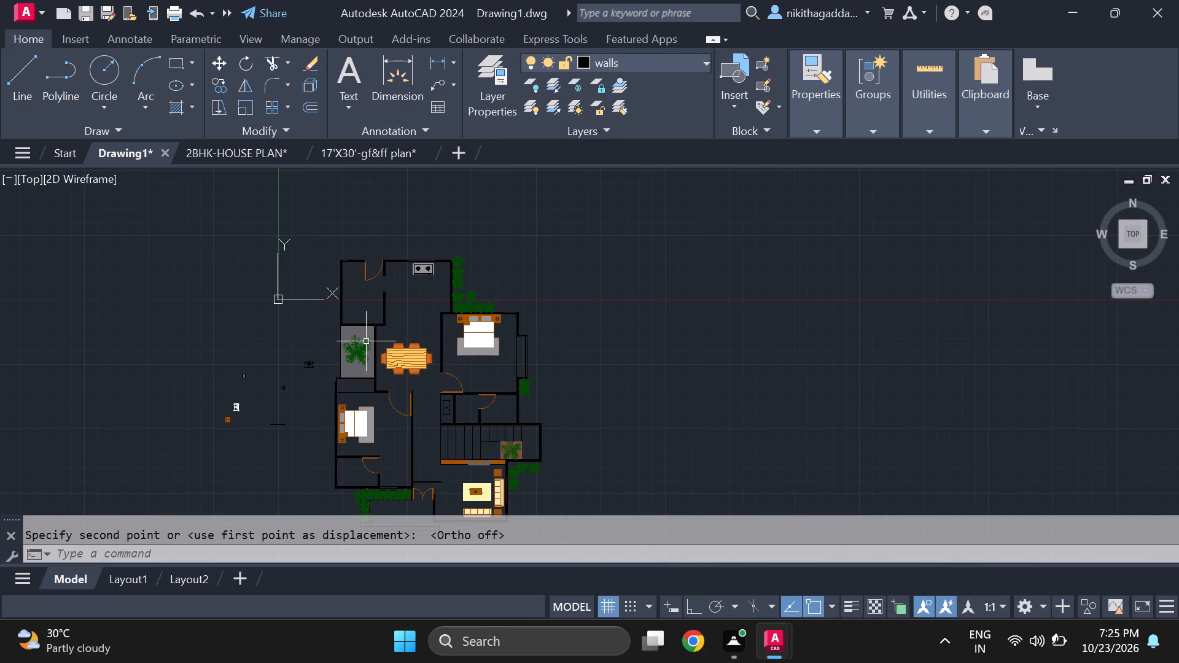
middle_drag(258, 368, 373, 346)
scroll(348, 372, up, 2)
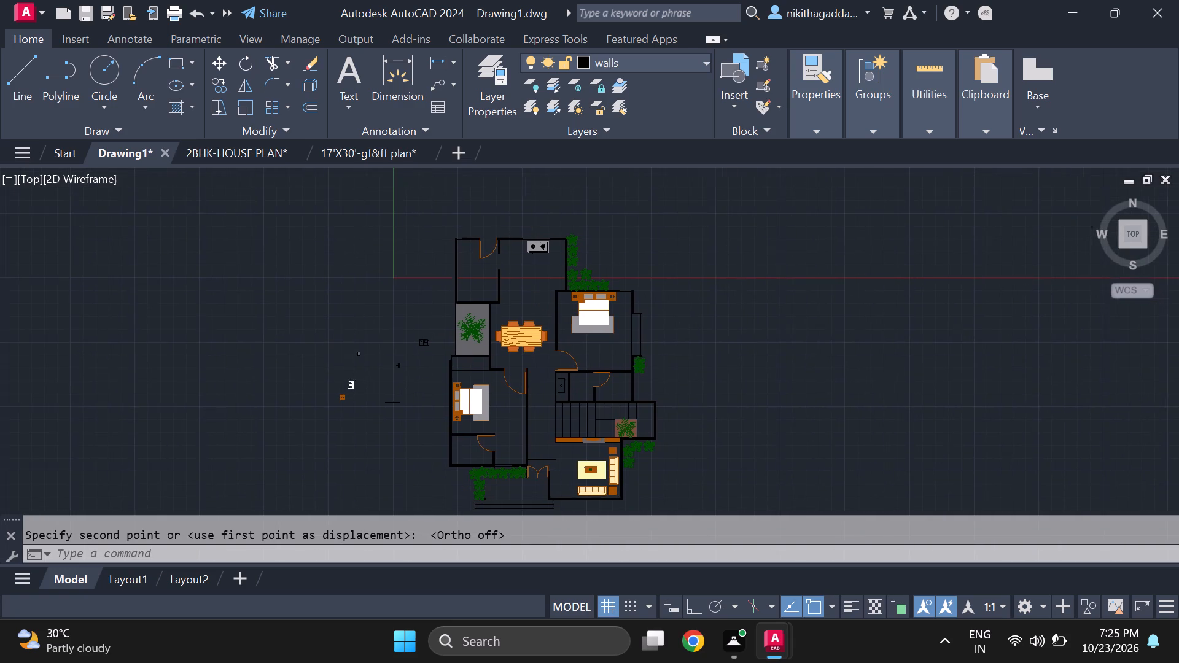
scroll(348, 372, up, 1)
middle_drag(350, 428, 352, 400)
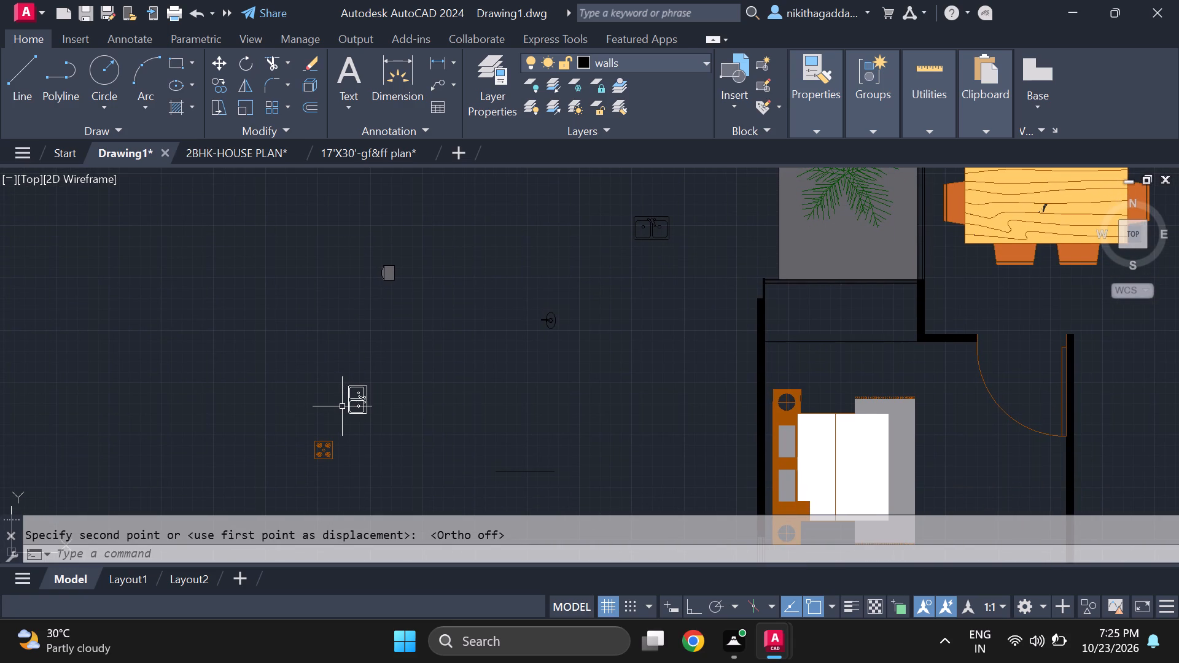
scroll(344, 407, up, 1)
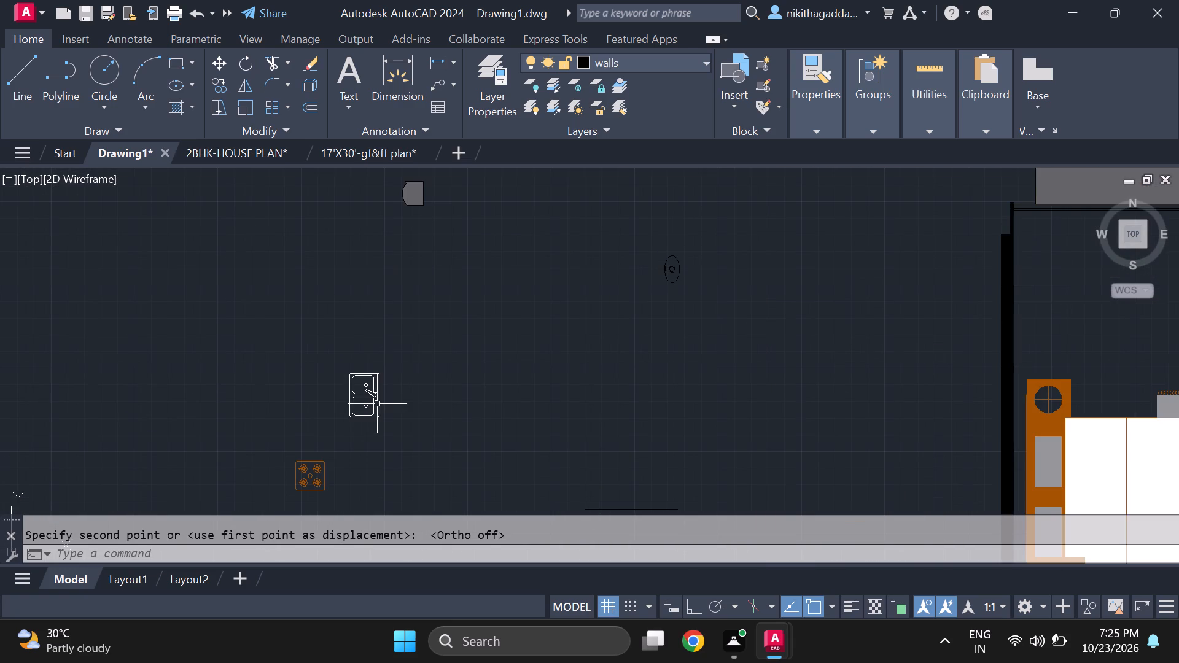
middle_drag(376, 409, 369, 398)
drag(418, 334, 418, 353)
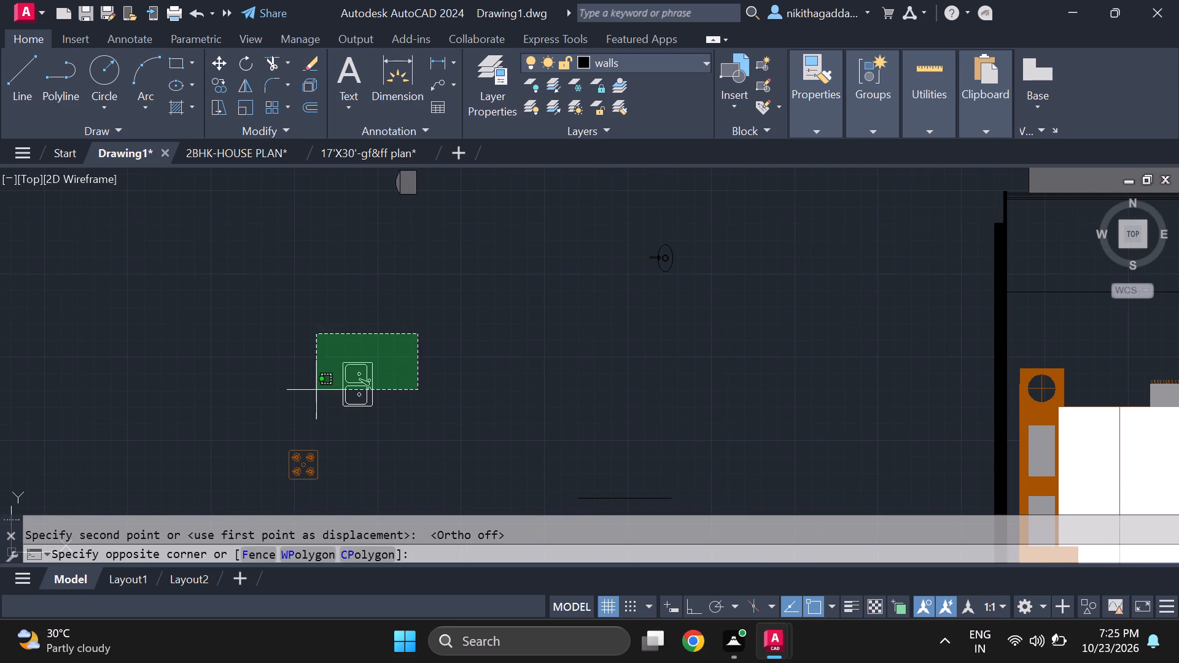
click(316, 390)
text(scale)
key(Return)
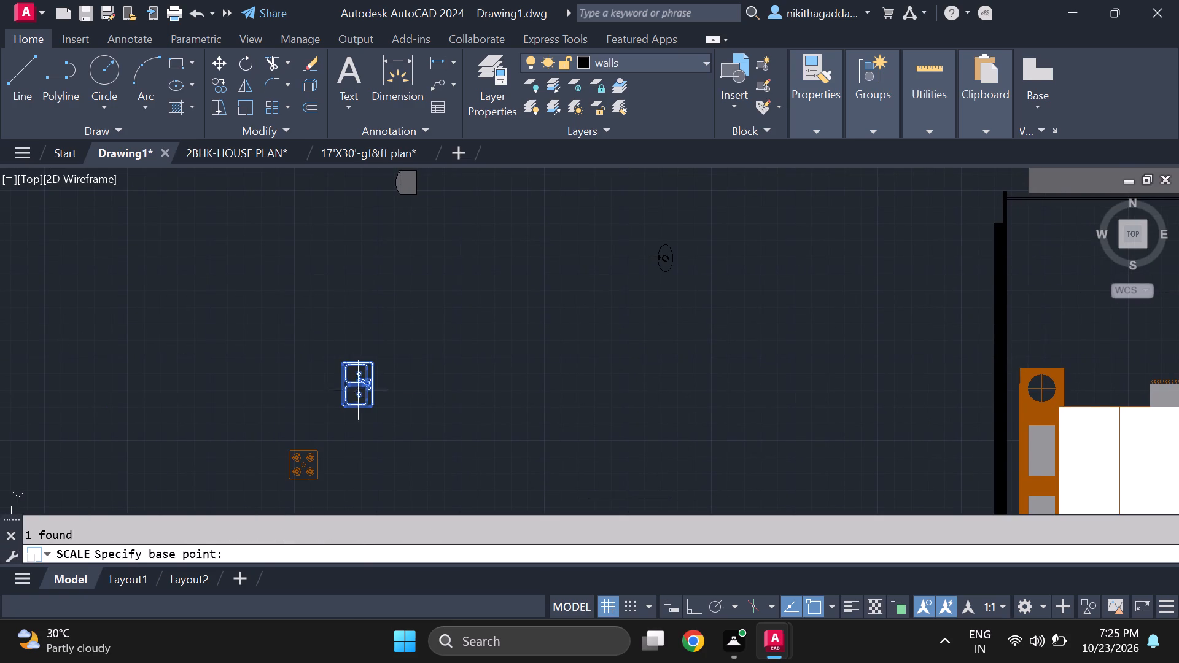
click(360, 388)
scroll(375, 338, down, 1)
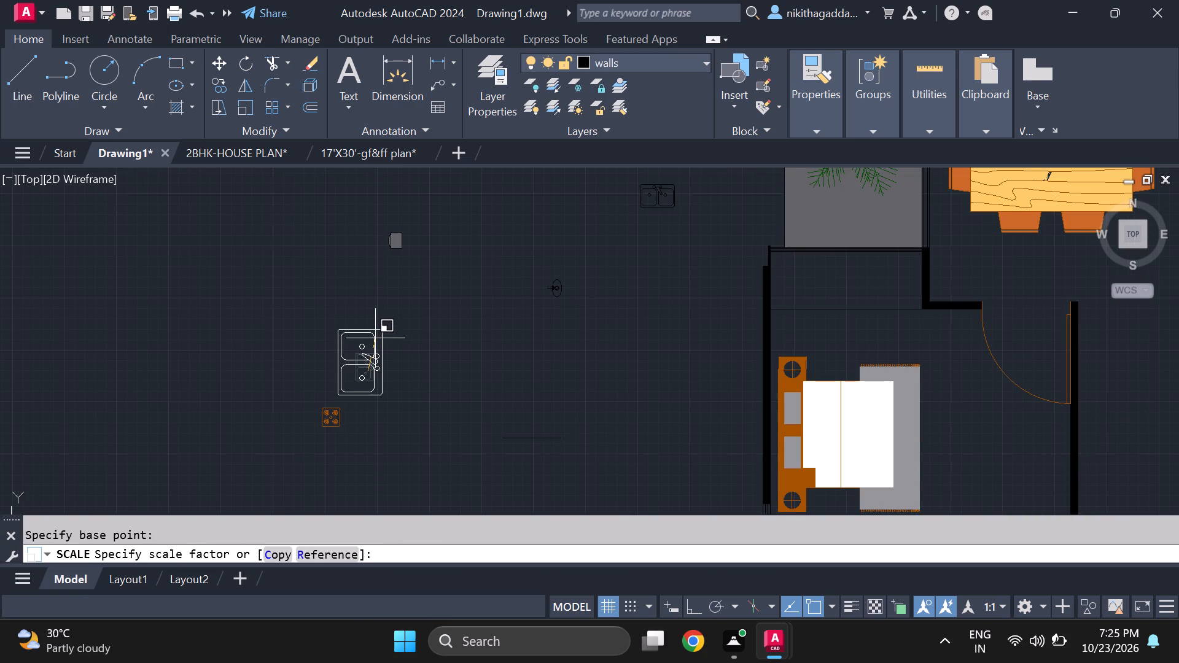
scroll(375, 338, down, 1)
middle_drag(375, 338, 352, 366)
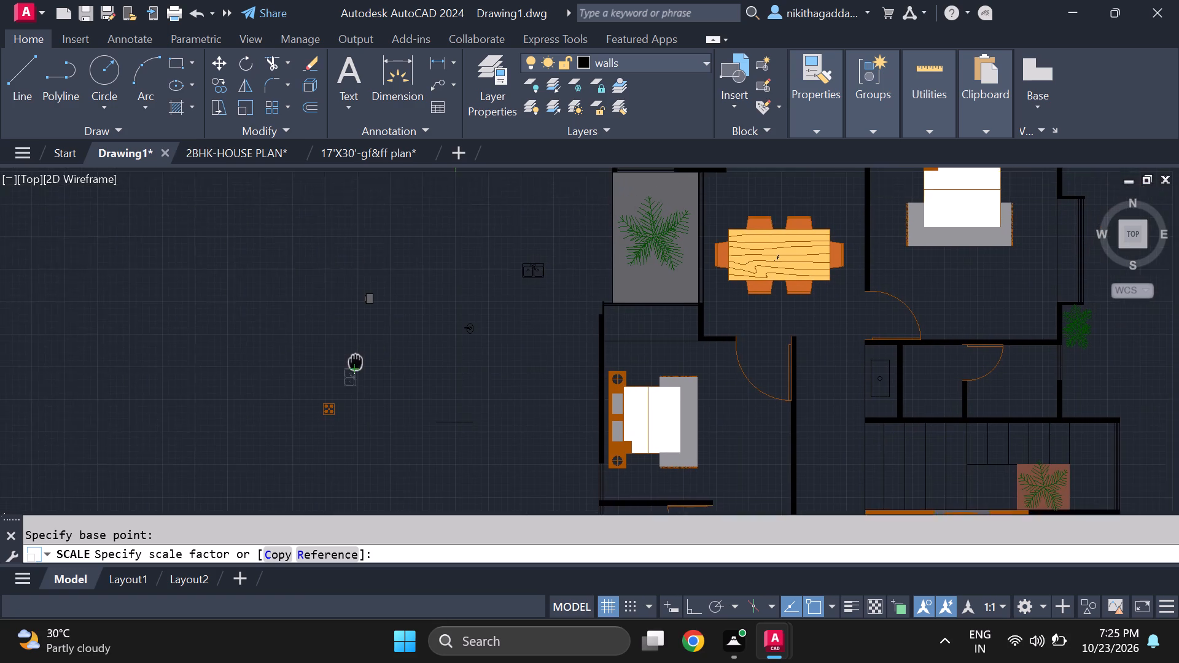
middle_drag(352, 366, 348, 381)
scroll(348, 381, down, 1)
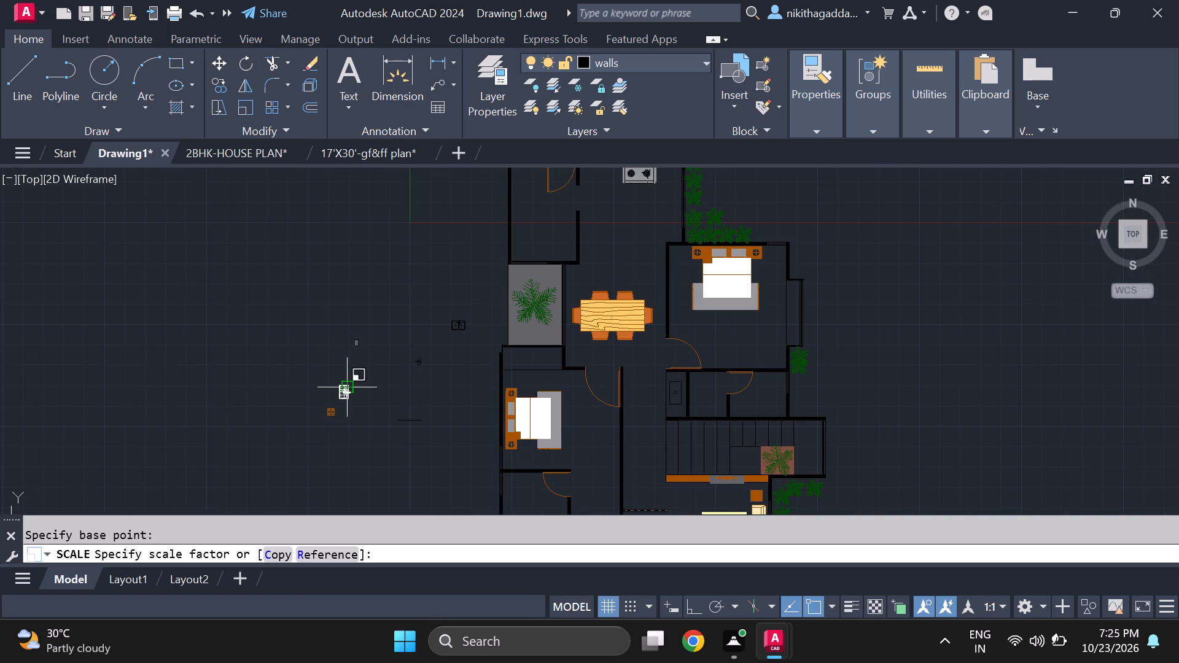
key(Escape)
Rotate the black double-bowl sink beside the house plan 90 degrees clockwise about a point near its lower edge.
scroll(451, 327, up, 1)
scroll(452, 385, up, 1)
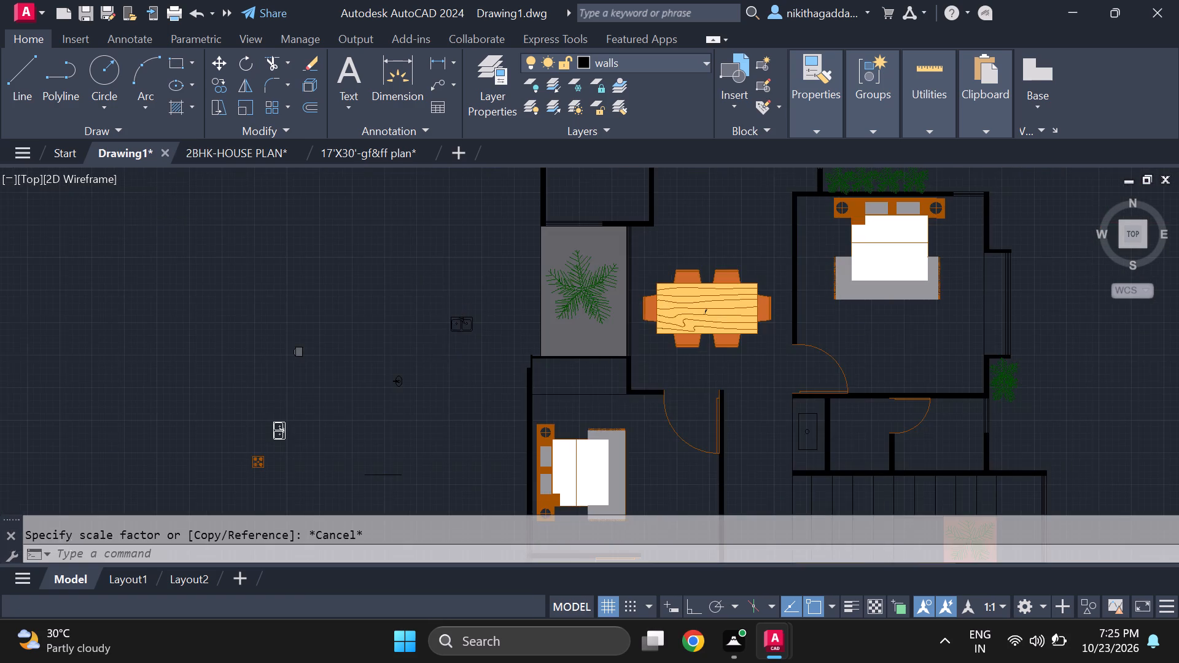
scroll(452, 385, up, 1)
scroll(473, 322, up, 1)
middle_drag(477, 325, 391, 439)
scroll(390, 439, down, 4)
middle_drag(395, 368, 388, 387)
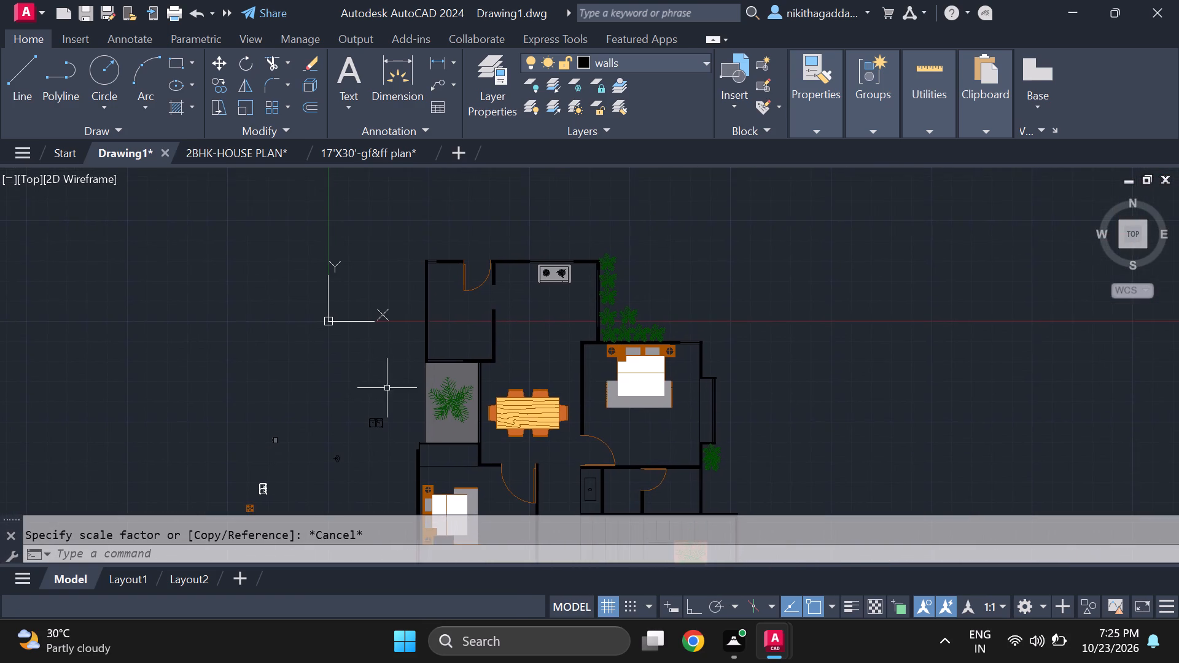
scroll(375, 410, up, 3)
middle_drag(383, 431, 341, 322)
click(386, 323)
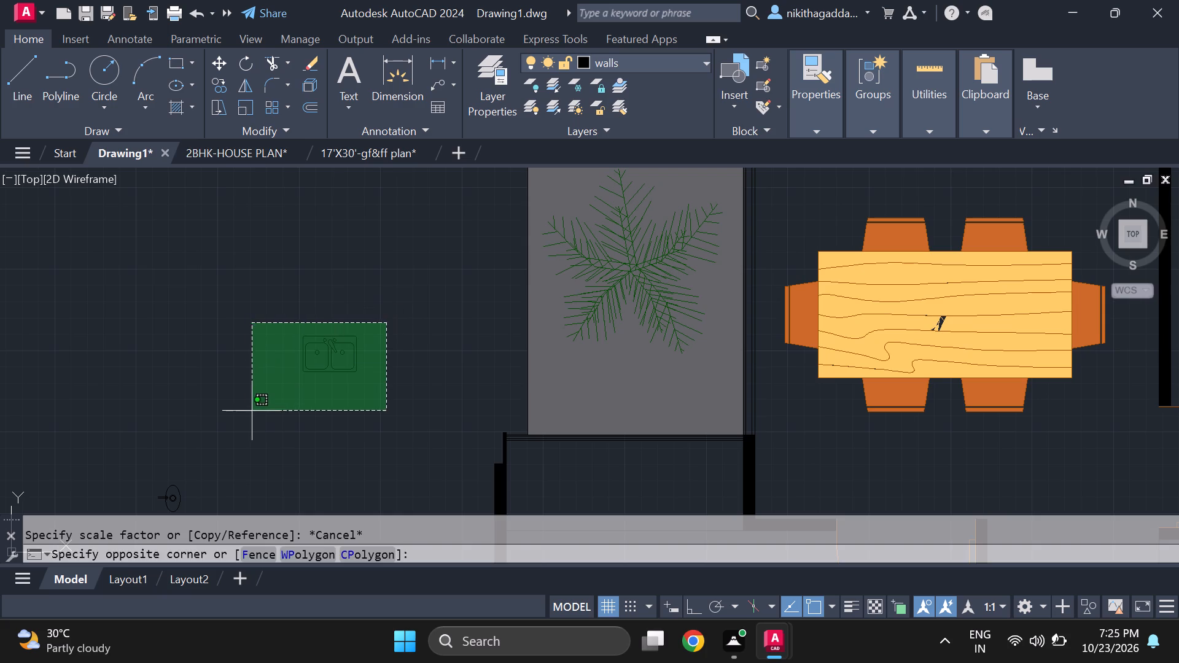
click(249, 412)
text(ro)
key(Return)
click(348, 365)
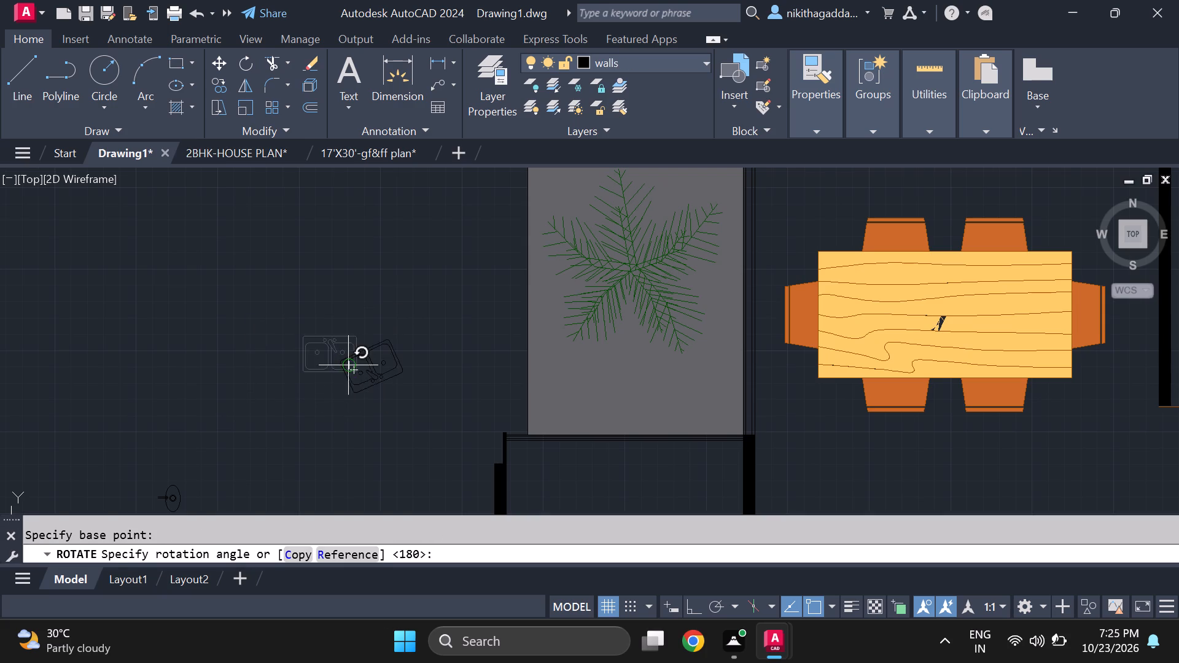
click(348, 435)
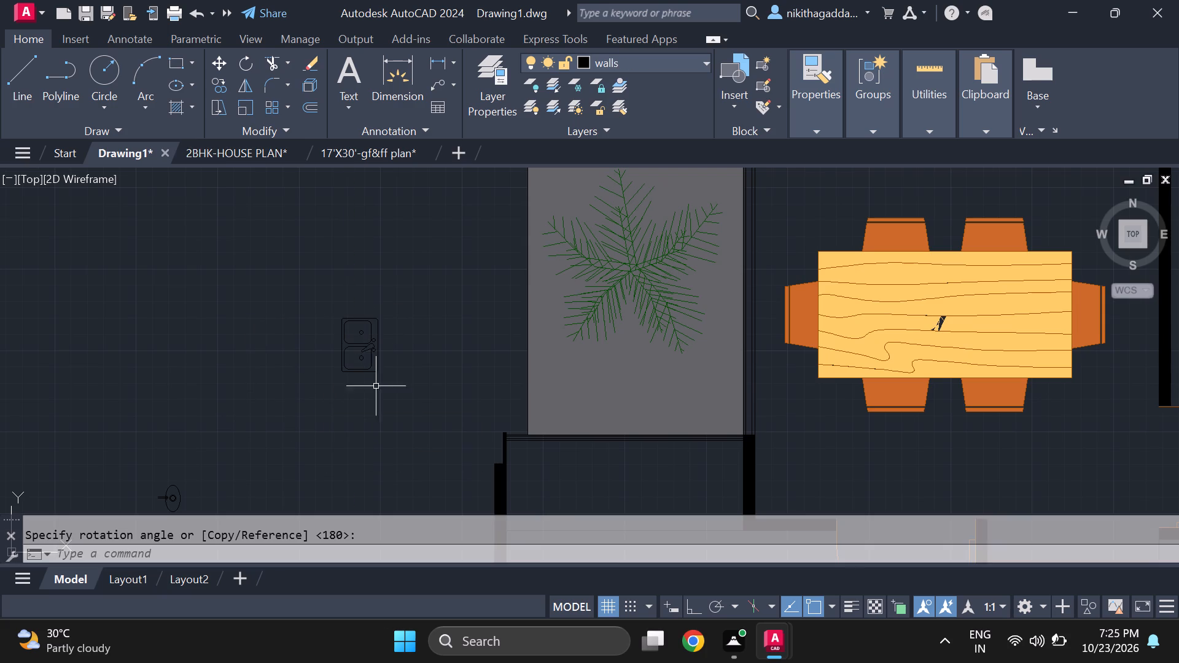
Move the rotated double-bowl sink into the kitchen, just inside the window in the wall beside the outdoor plants.
drag(419, 317, 404, 338)
click(325, 386)
scroll(344, 352, up, 2)
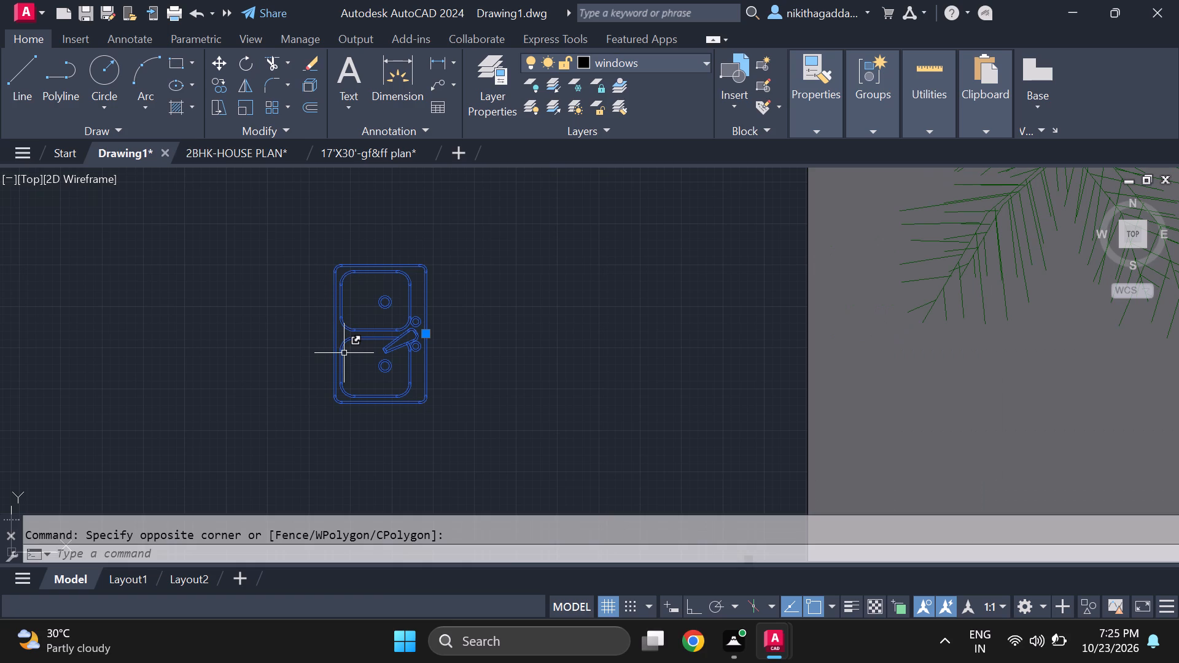
key(m)
key(Return)
click(348, 331)
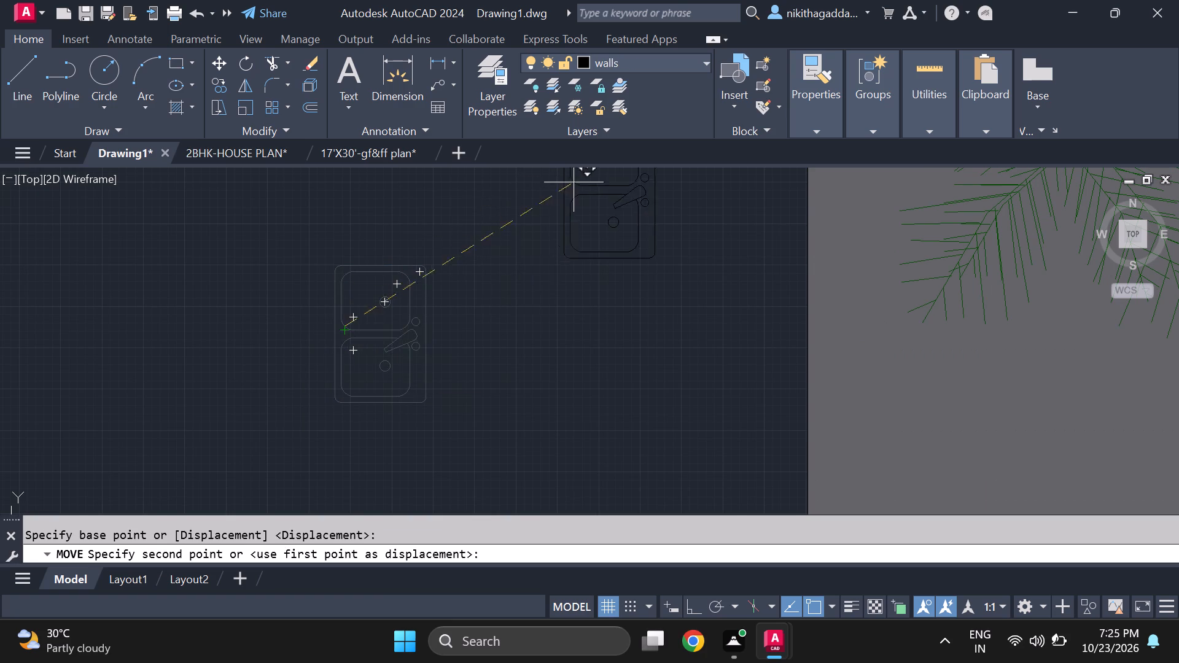
middle_drag(531, 286, 281, 428)
scroll(242, 449, down, 4)
middle_drag(503, 236, 259, 295)
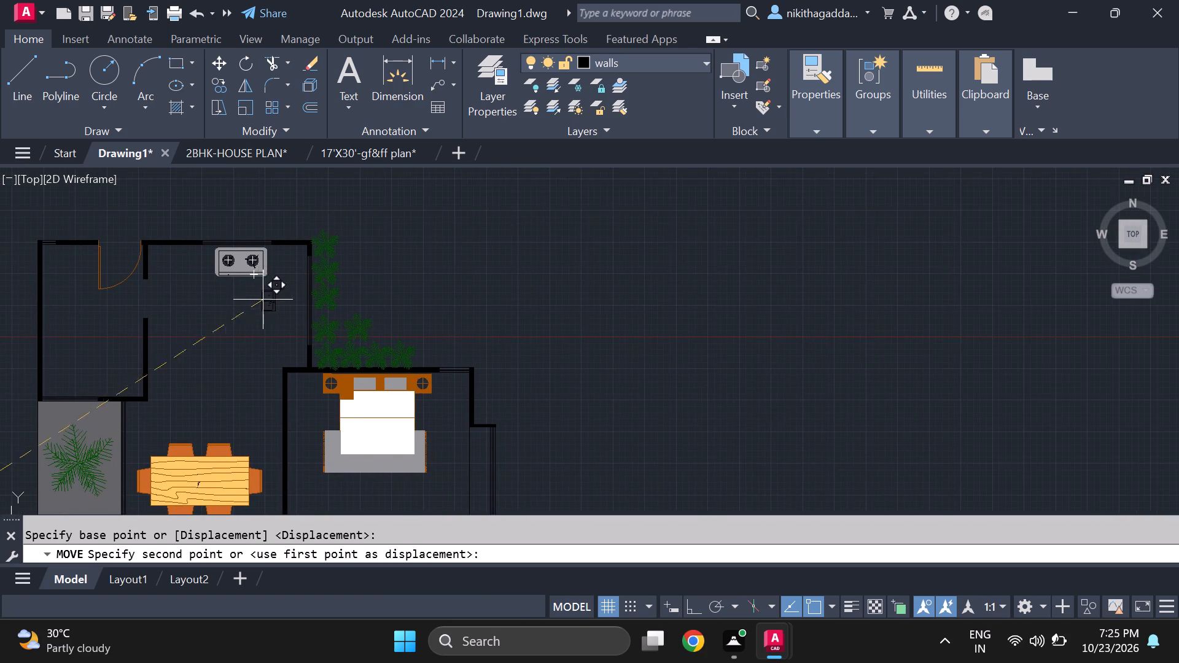
scroll(270, 305, up, 3)
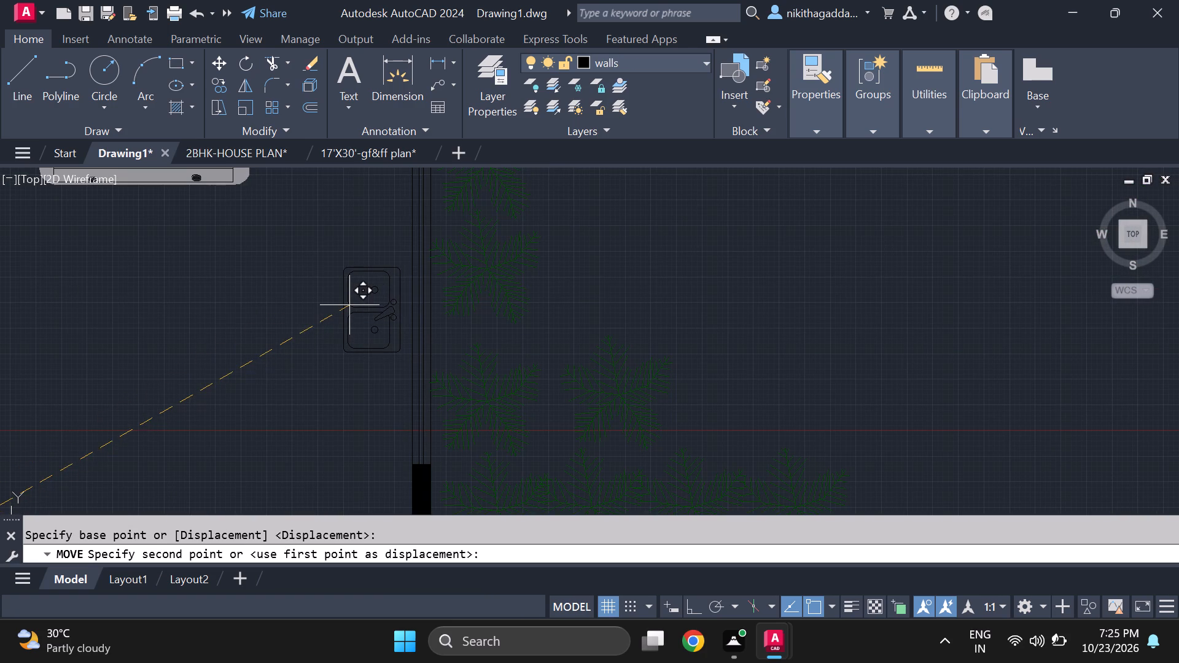
click(349, 304)
Enlarge the kitchen's double-bowl sink freehand with Scale, using a base point on its tap-side edge facing the window.
click(390, 233)
click(238, 426)
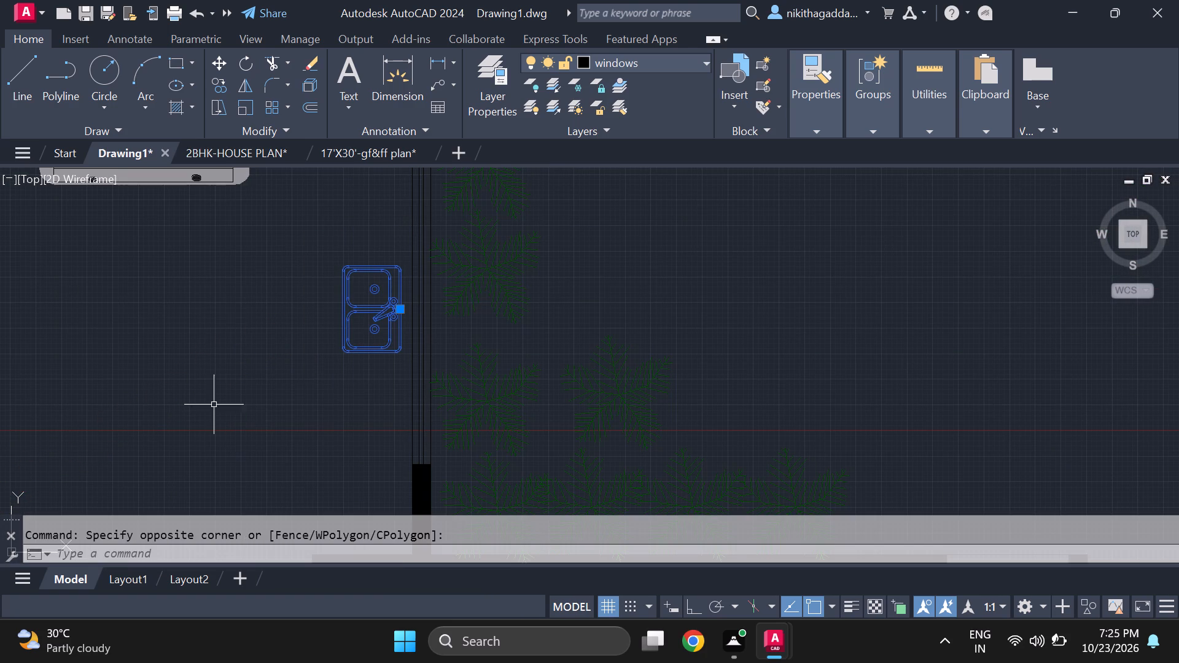
text(scale)
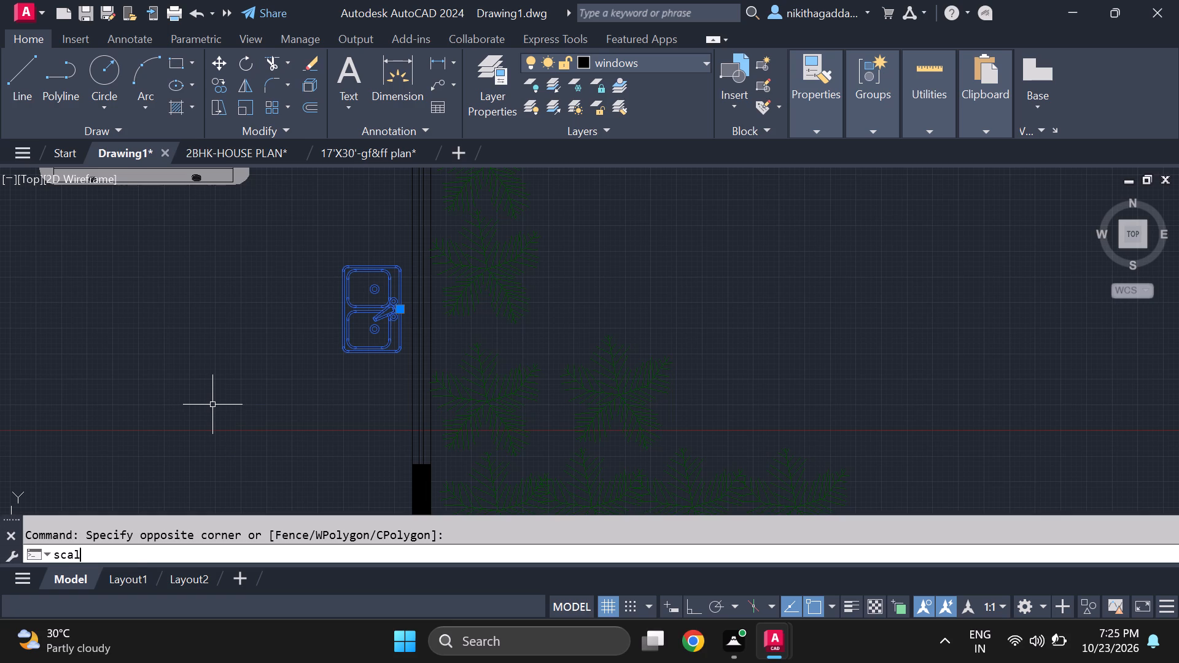
key(Return)
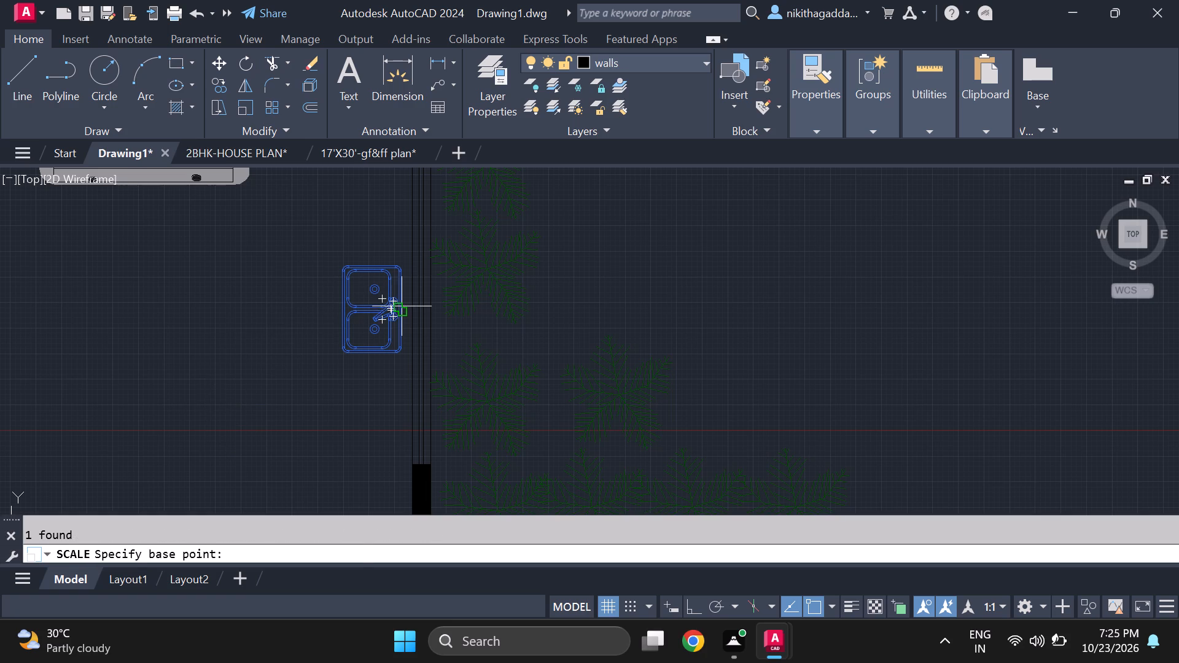
click(402, 305)
scroll(321, 311, down, 2)
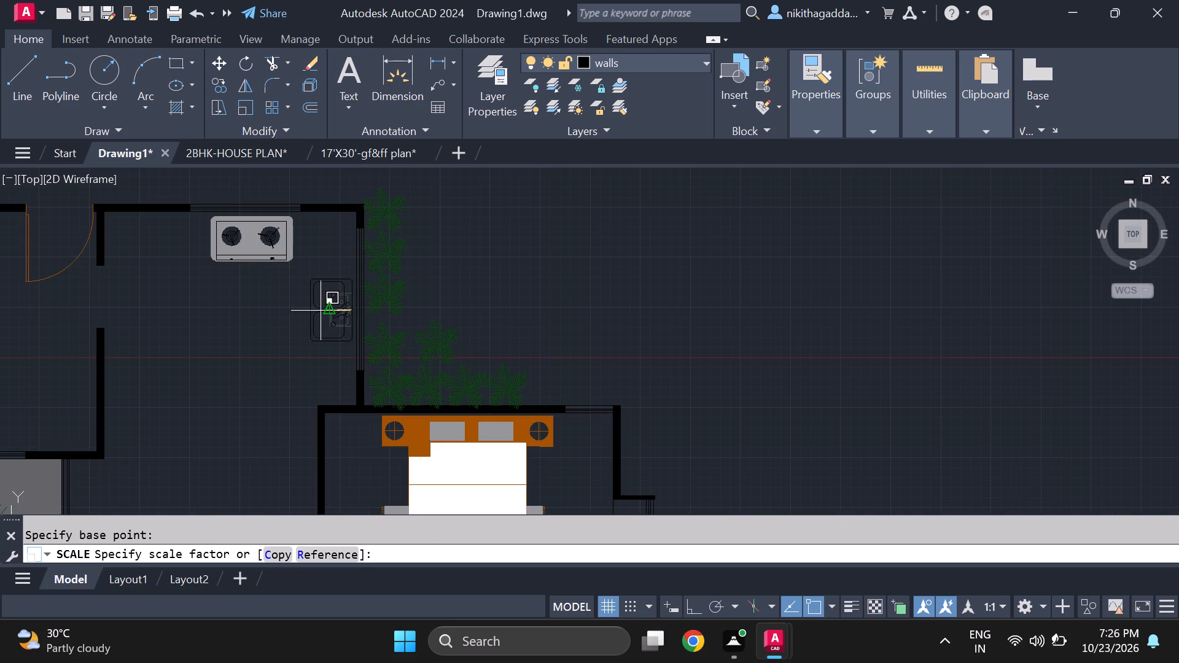
scroll(321, 311, up, 2)
click(323, 309)
scroll(323, 311, down, 2)
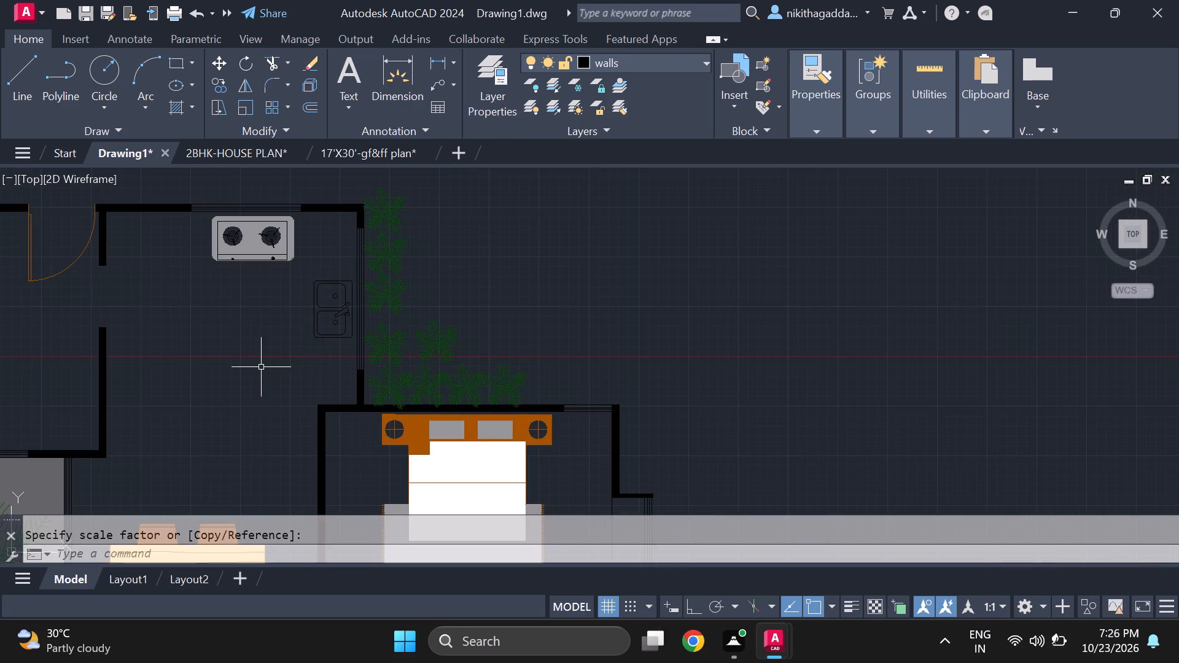
Scale the kitchen's double-bowl sink up slightly more, freehand from a base point near its middle.
scroll(257, 362, down, 3)
scroll(259, 364, up, 1)
middle_drag(240, 362, 248, 362)
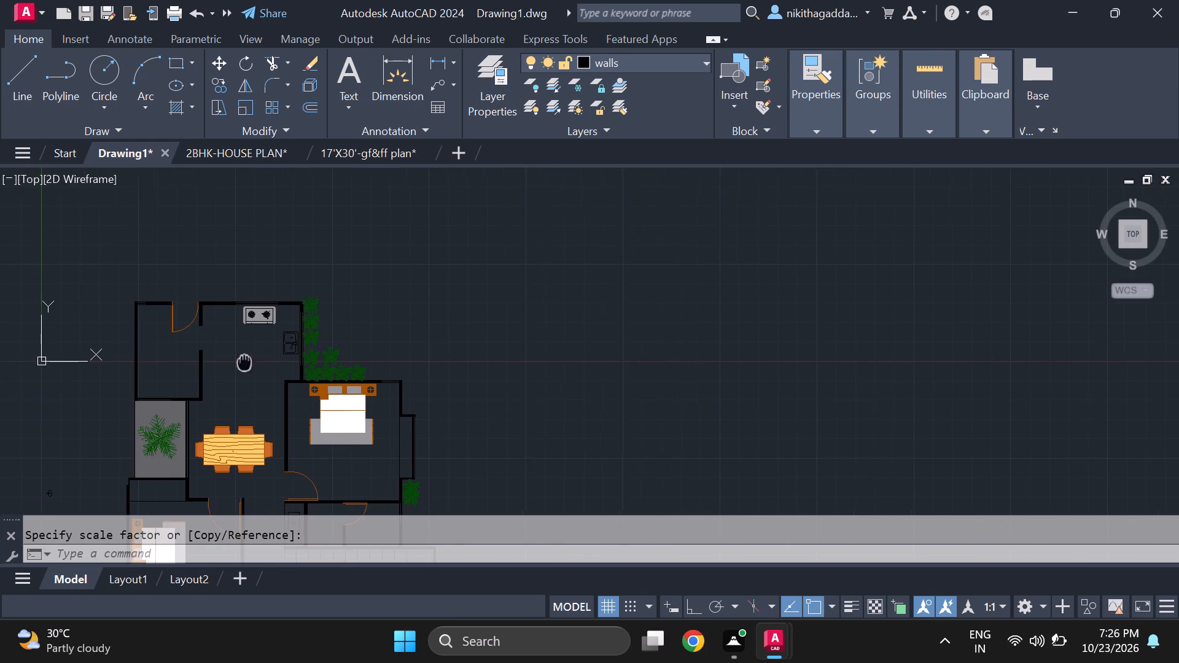
middle_drag(248, 362, 271, 356)
middle_drag(222, 351, 223, 357)
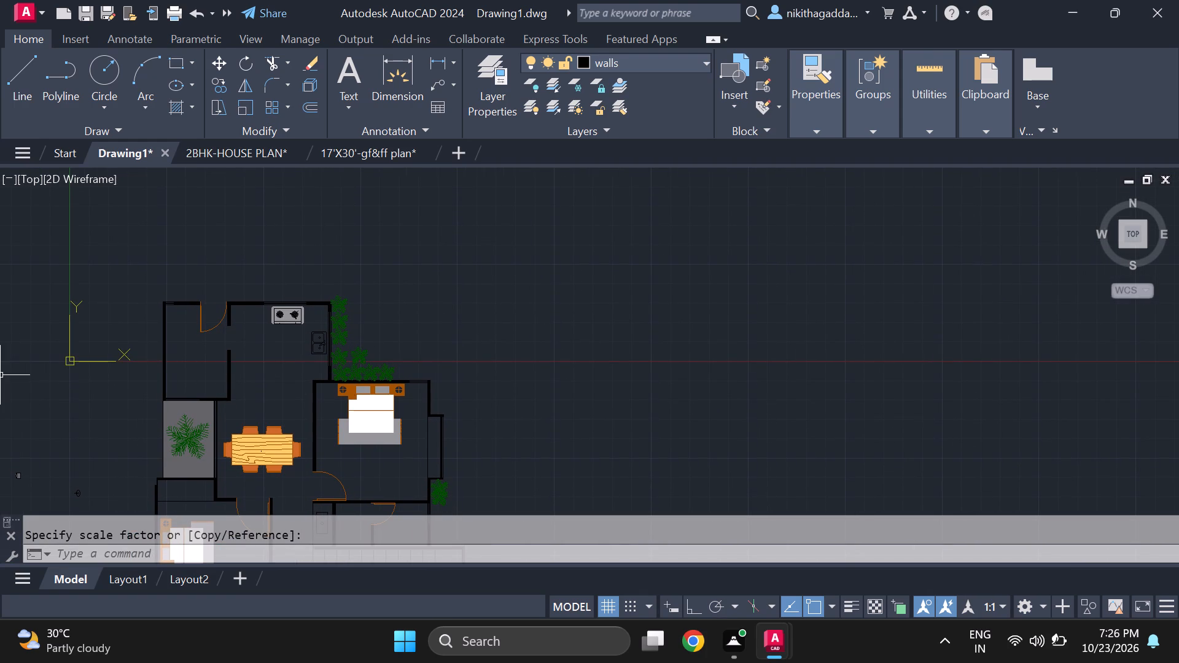
scroll(282, 348, up, 3)
middle_drag(284, 347, 505, 370)
scroll(578, 354, down, 5)
scroll(572, 363, up, 2)
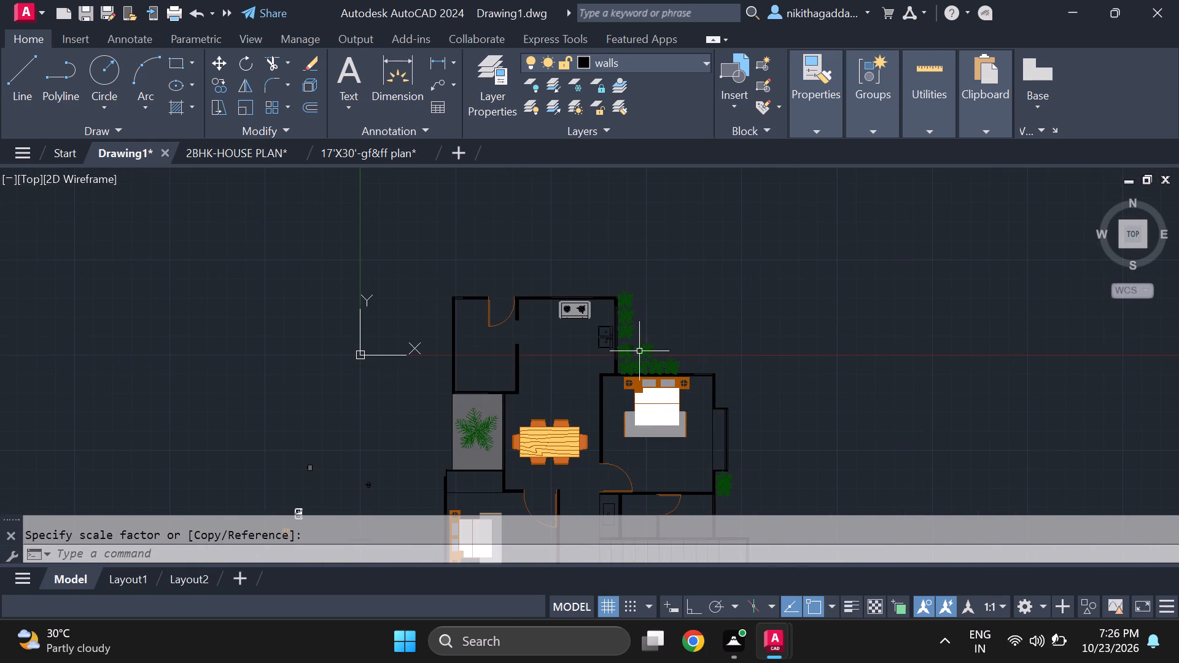
scroll(610, 320, up, 3)
click(603, 338)
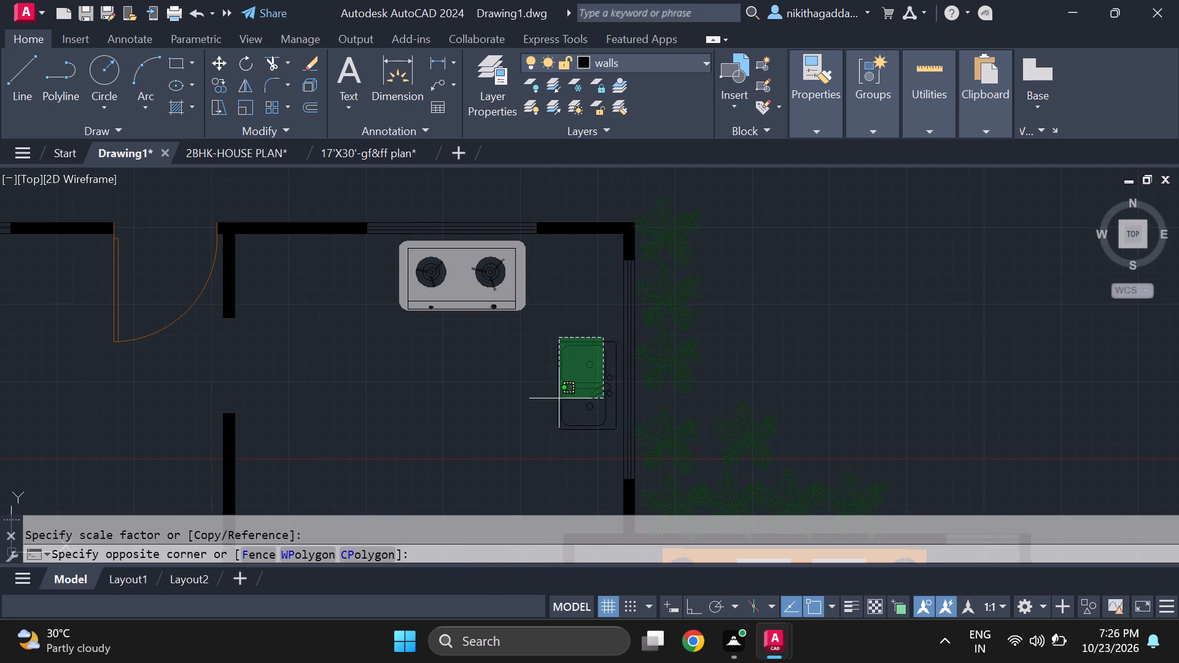
click(558, 399)
text(scale)
key(Return)
click(591, 386)
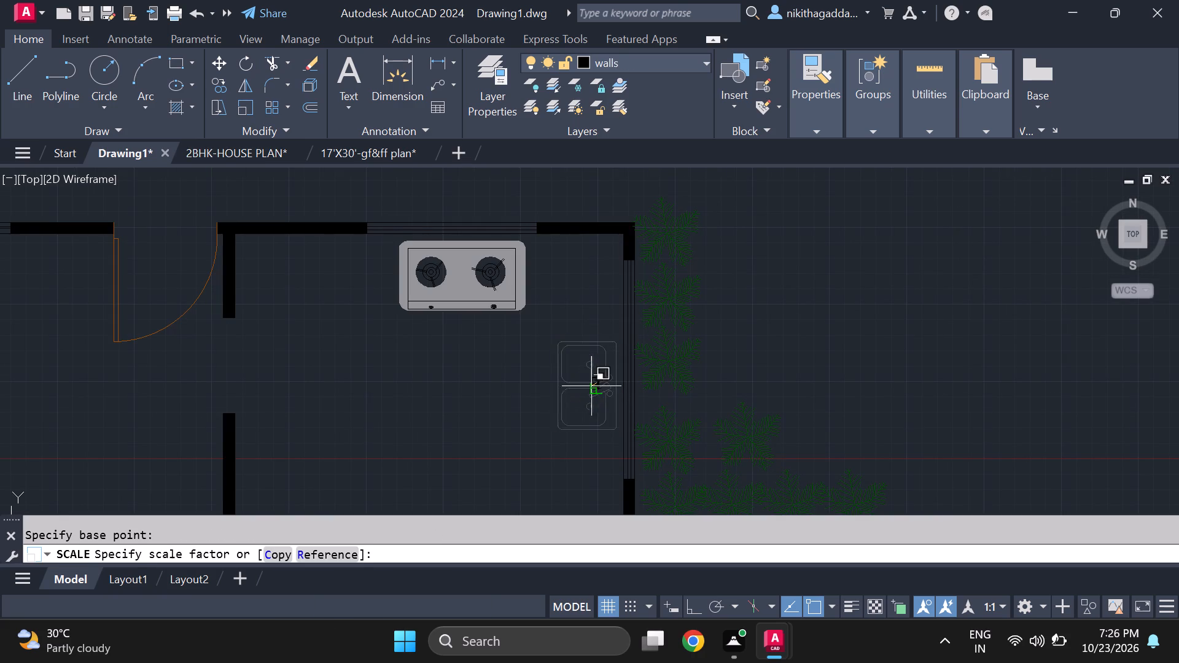
scroll(580, 375, up, 3)
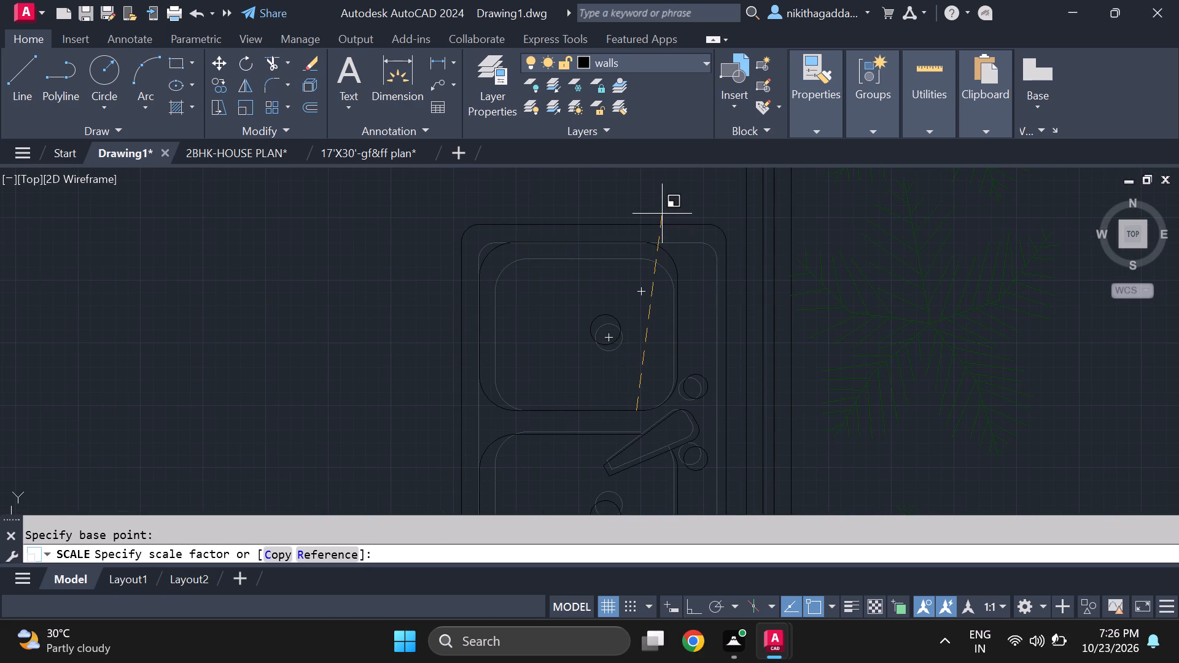
click(658, 219)
scroll(656, 215, down, 5)
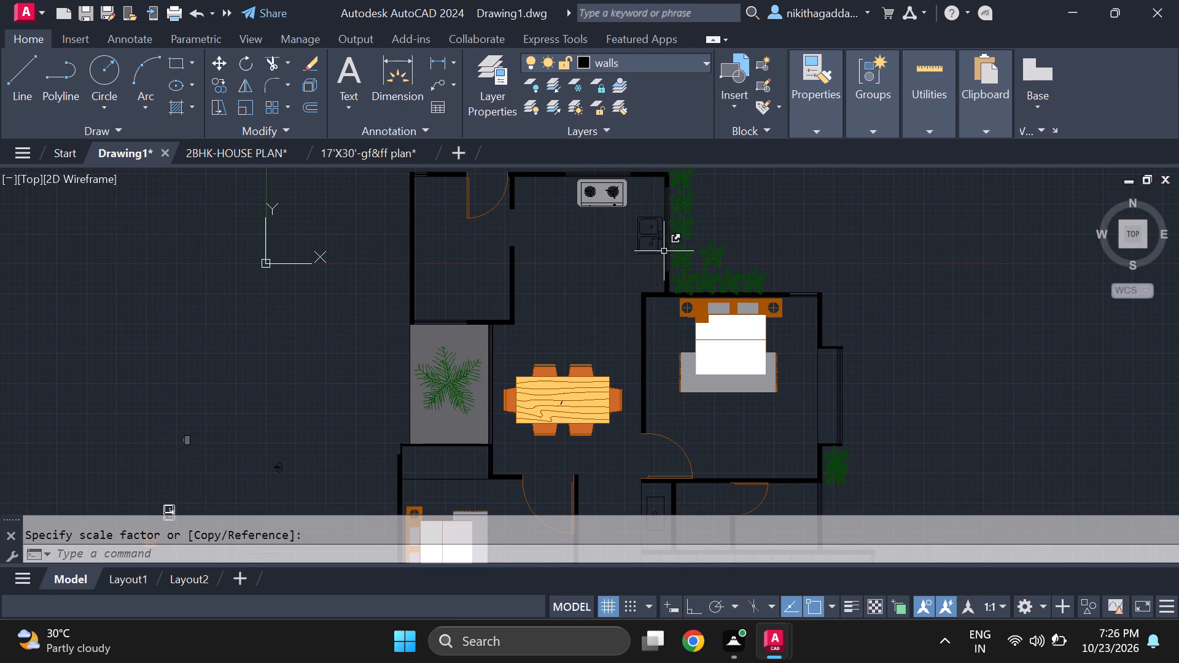
Select the whole small grey hatched appliance with the curved side, located beside the house plan.
middle_drag(522, 255, 587, 354)
middle_drag(583, 344, 590, 353)
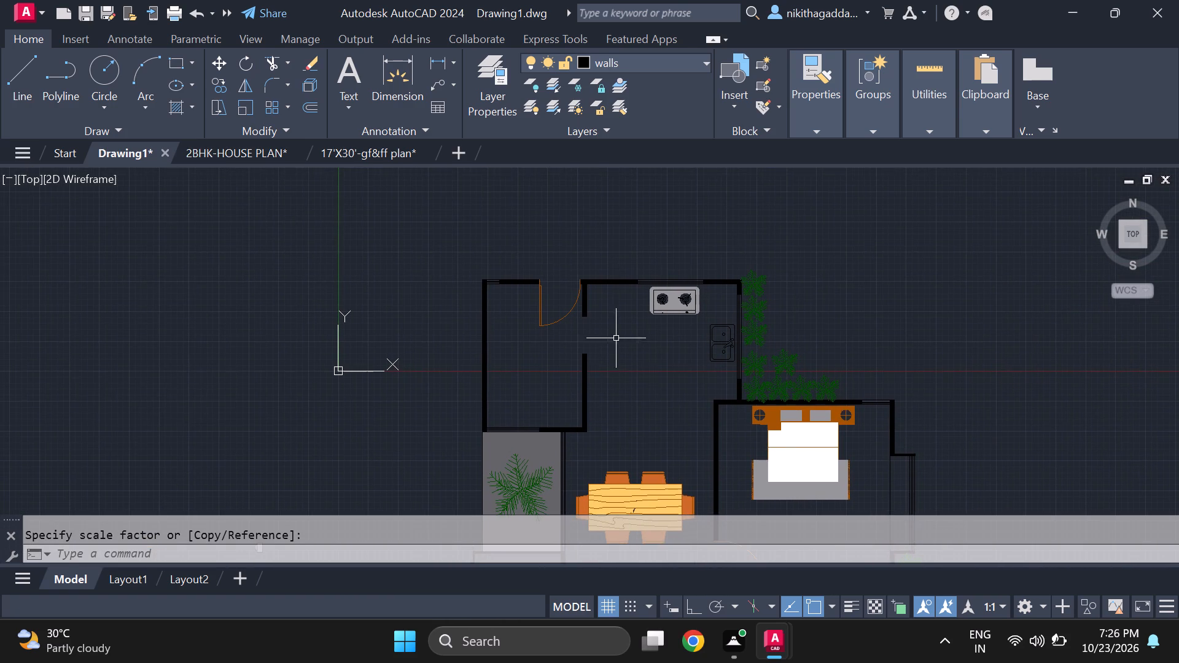
scroll(599, 298, down, 2)
scroll(471, 431, up, 3)
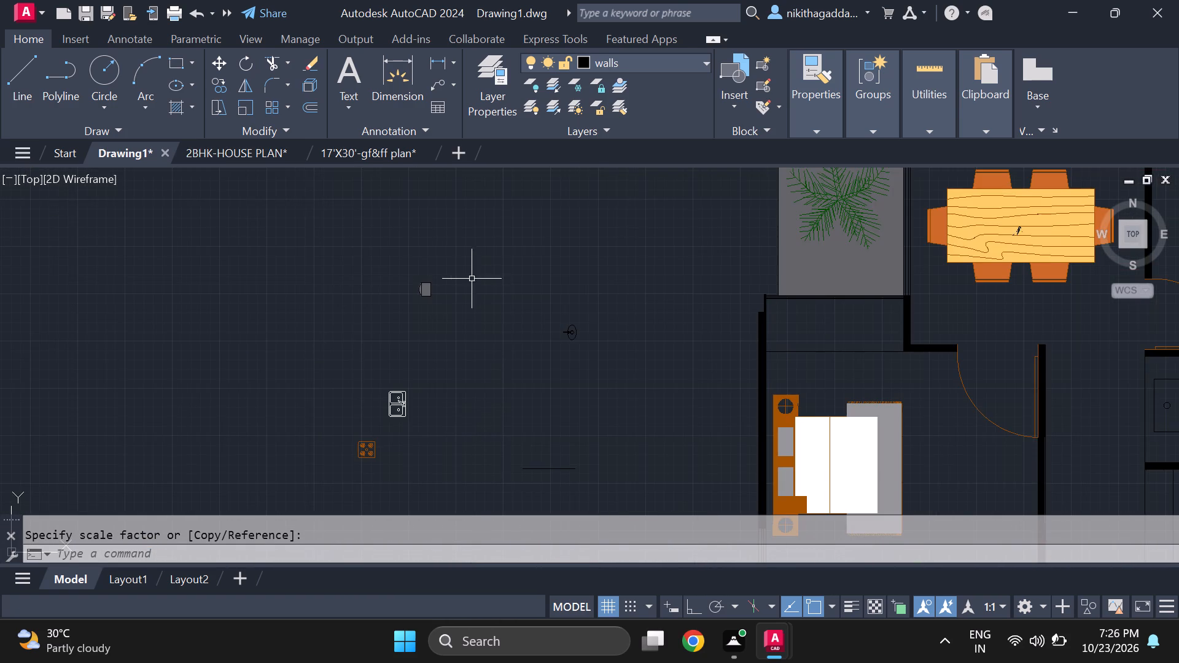
scroll(437, 282, up, 2)
click(442, 263)
click(338, 320)
scroll(381, 292, up, 3)
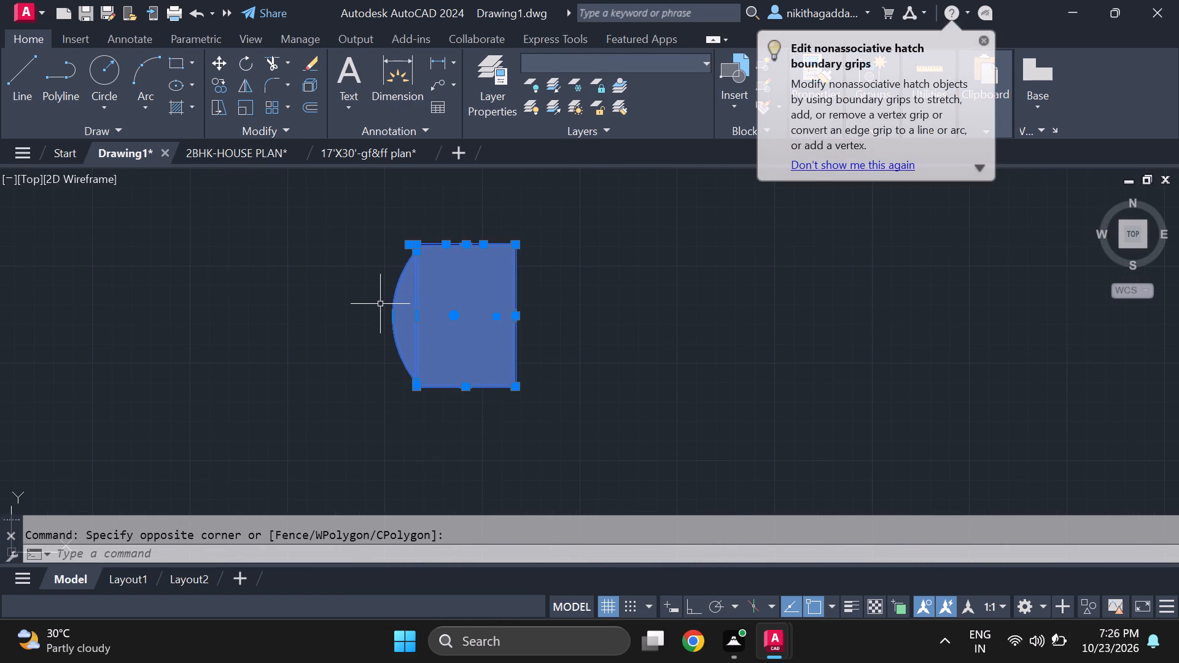